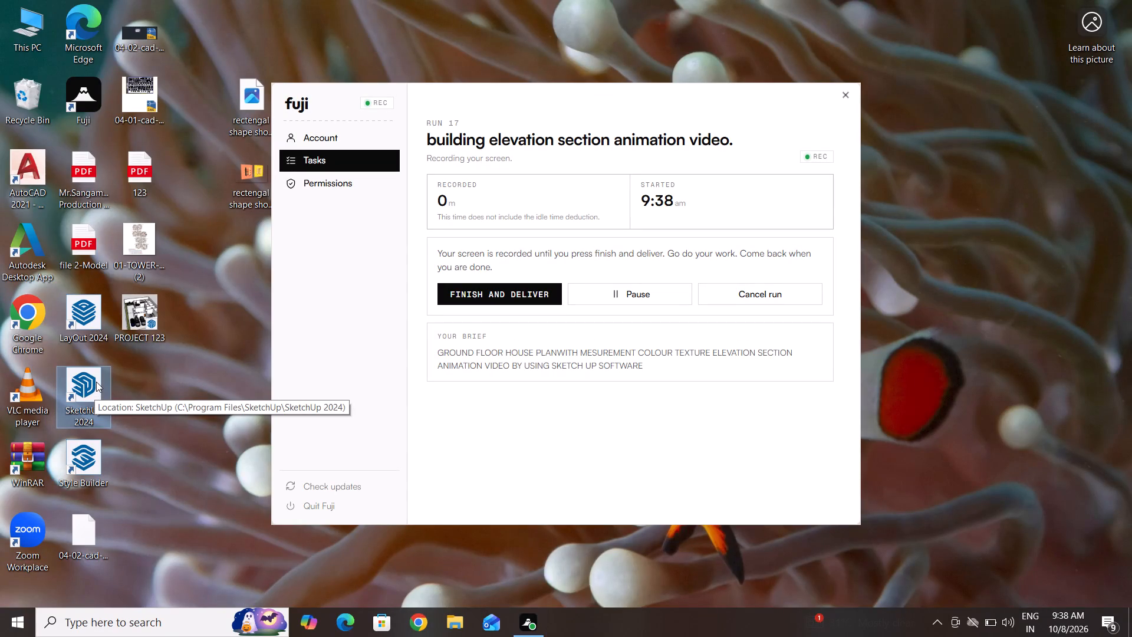
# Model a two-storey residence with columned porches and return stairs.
# Launch SketchUp 2024 from its desktop shortcut, refreshing the desktop between attempts.
pyautogui.doubleClick(96, 382)
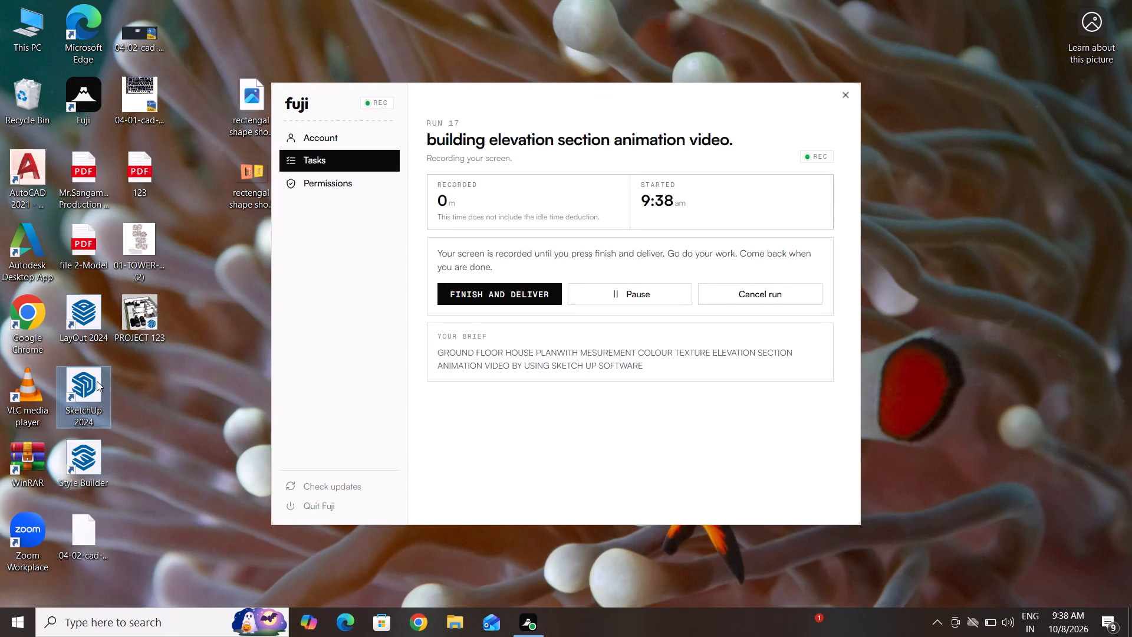
pyautogui.moveTo(198, 357); pyautogui.dragTo(184, 369, button='right')
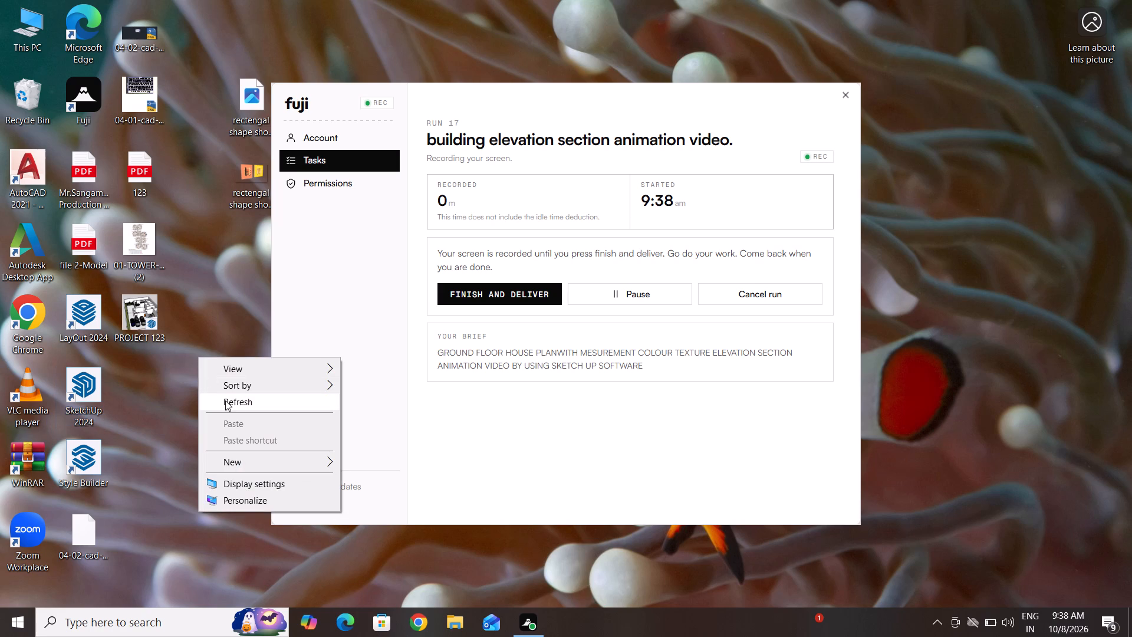
pyautogui.click(231, 406)
pyautogui.doubleClick(84, 394)
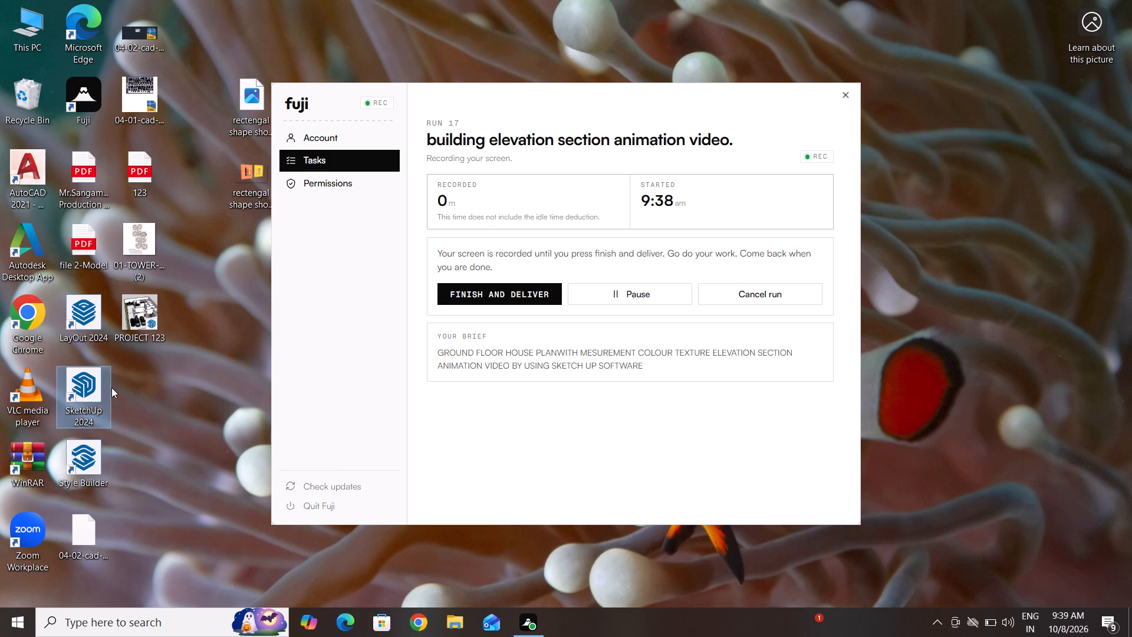
pyautogui.doubleClick(90, 390)
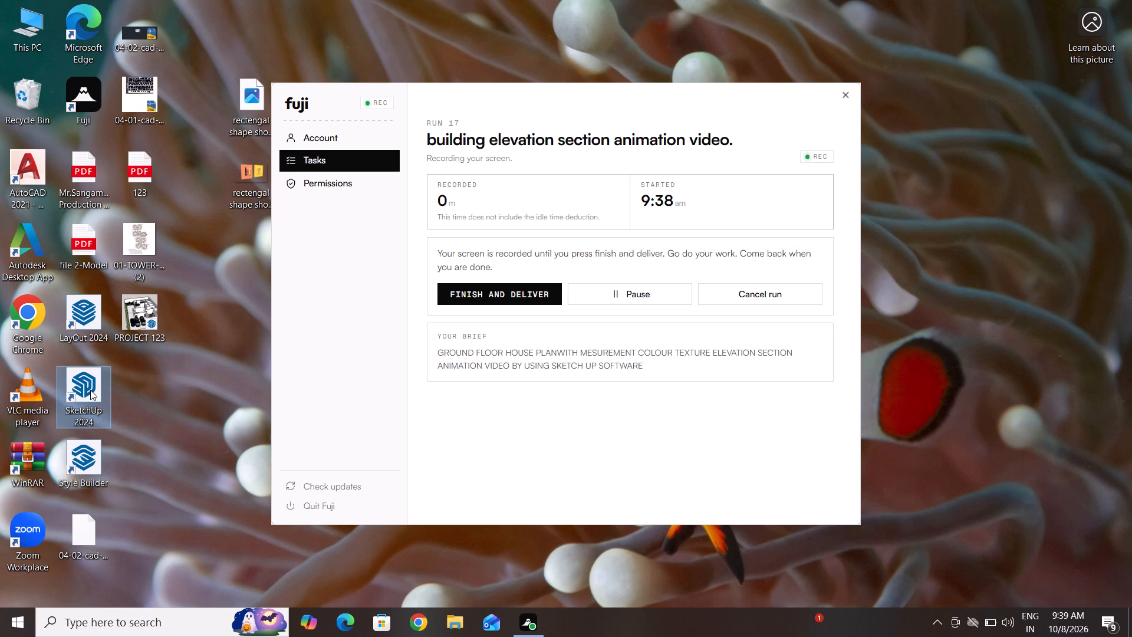
pyautogui.doubleClick(90, 390)
pyautogui.rightClick(212, 322)
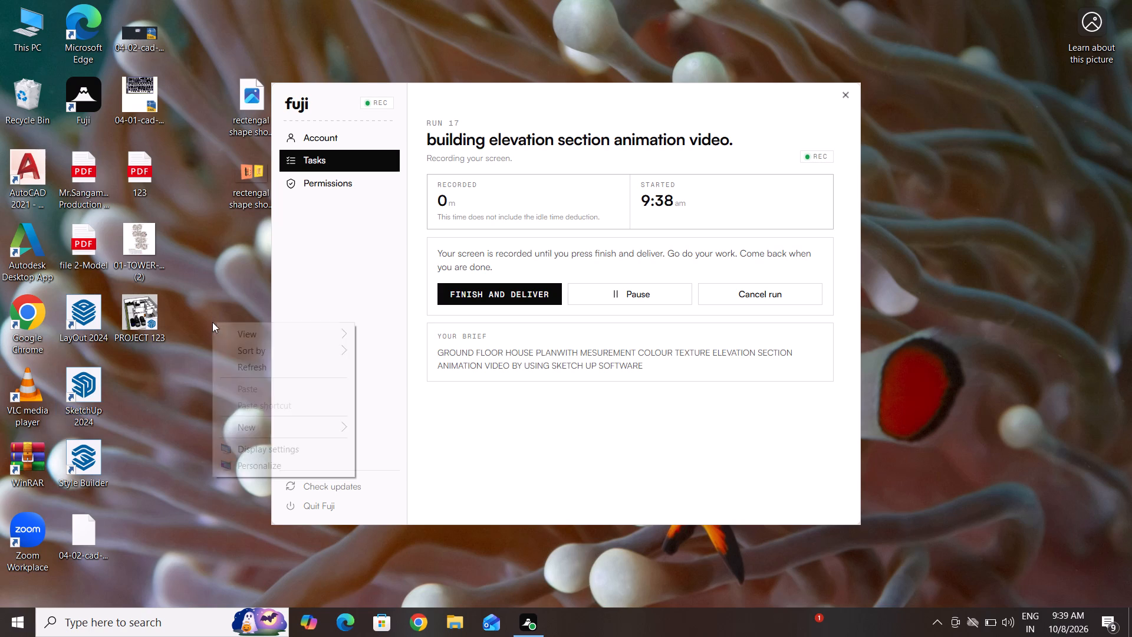
pyautogui.click(241, 366)
pyautogui.rightClick(239, 366)
pyautogui.click(261, 413)
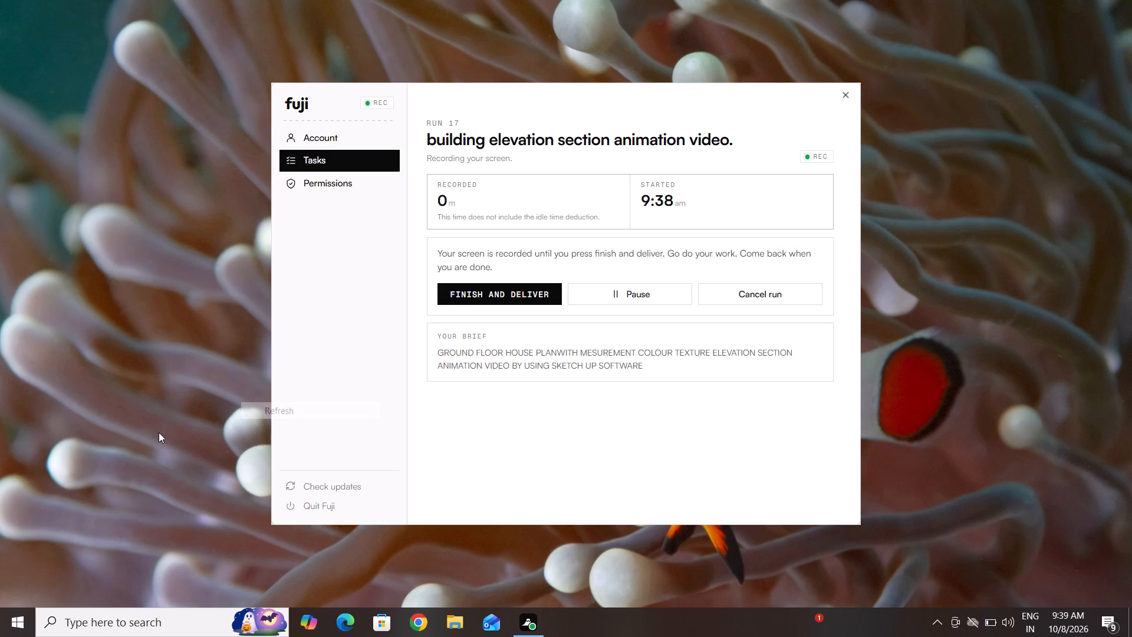
pyautogui.doubleClick(96, 400)
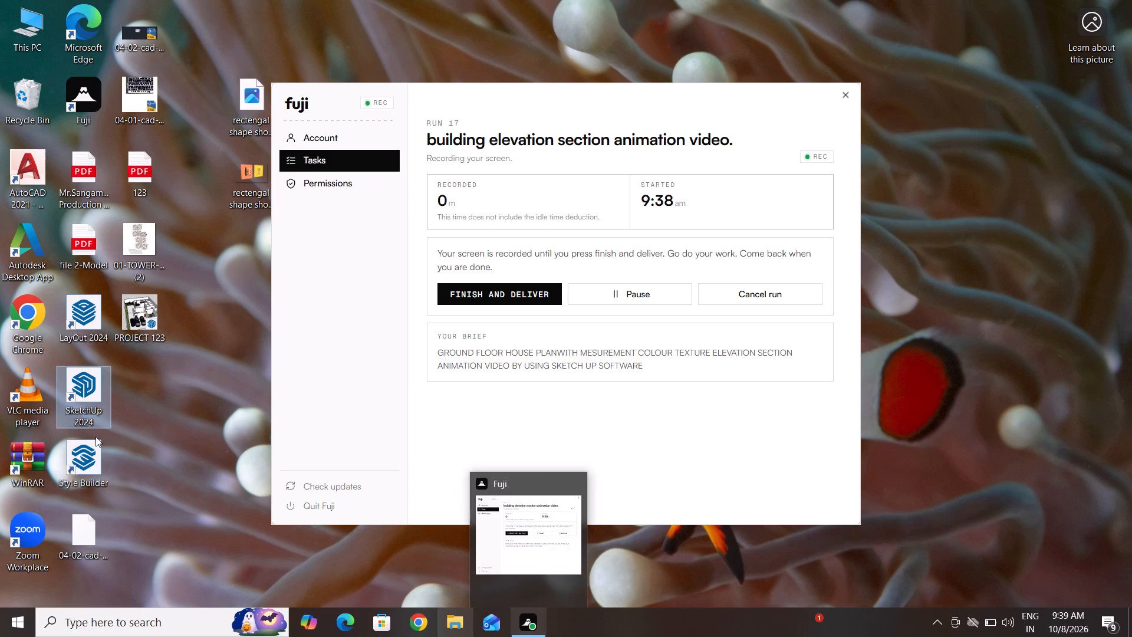
pyautogui.tripleClick(83, 396)
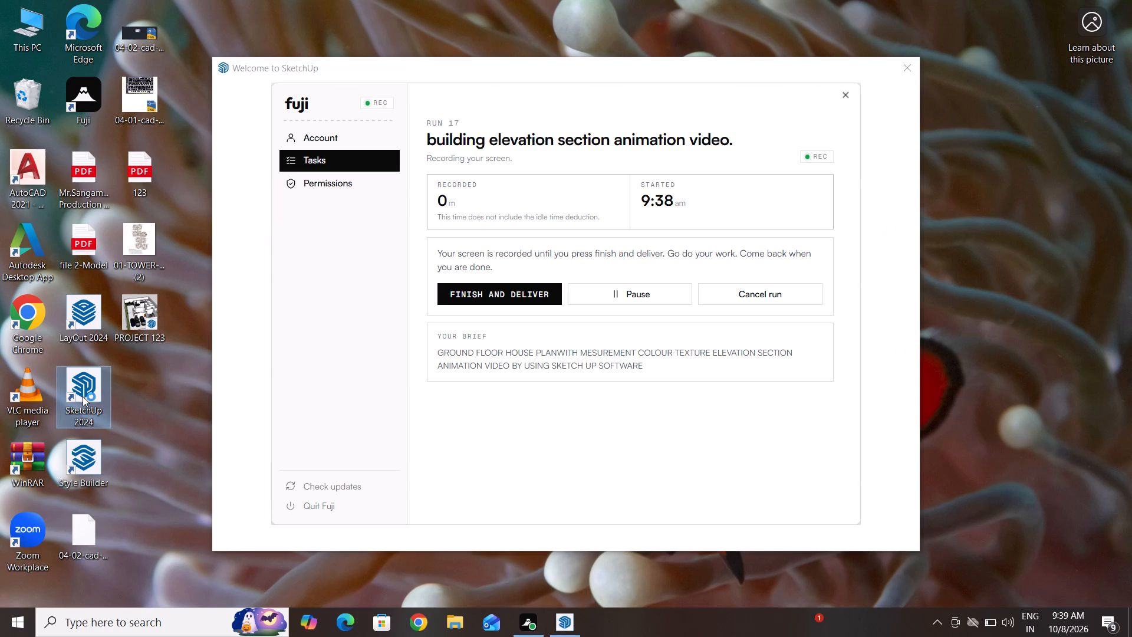
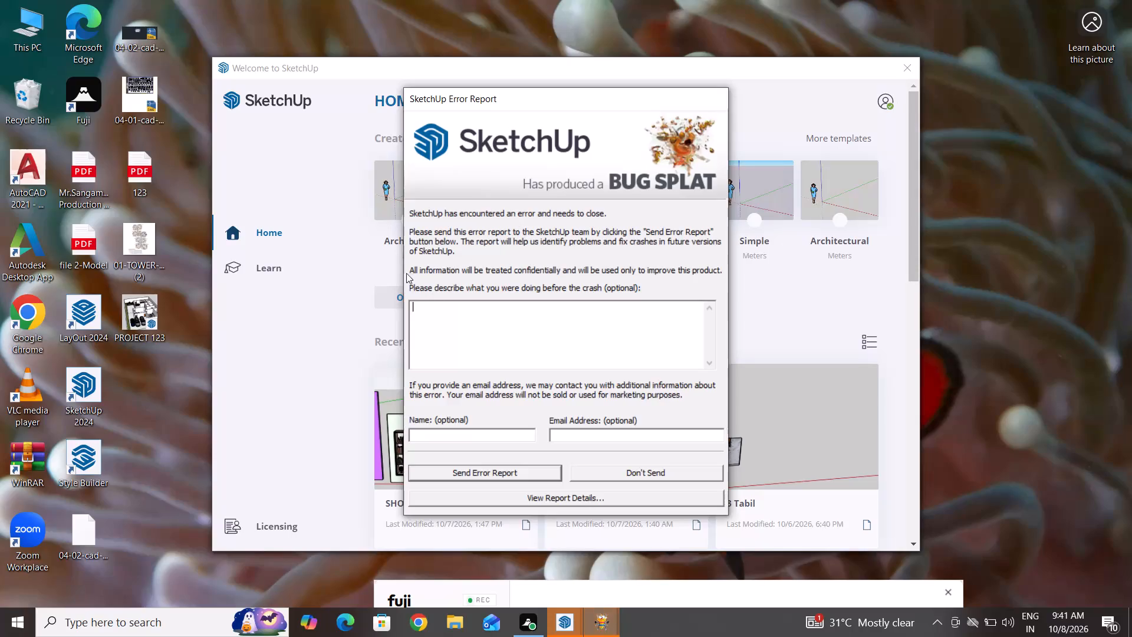
# Dismiss the SketchUp crash error report without sending it.
pyautogui.click(692, 467)
pyautogui.click(696, 472)
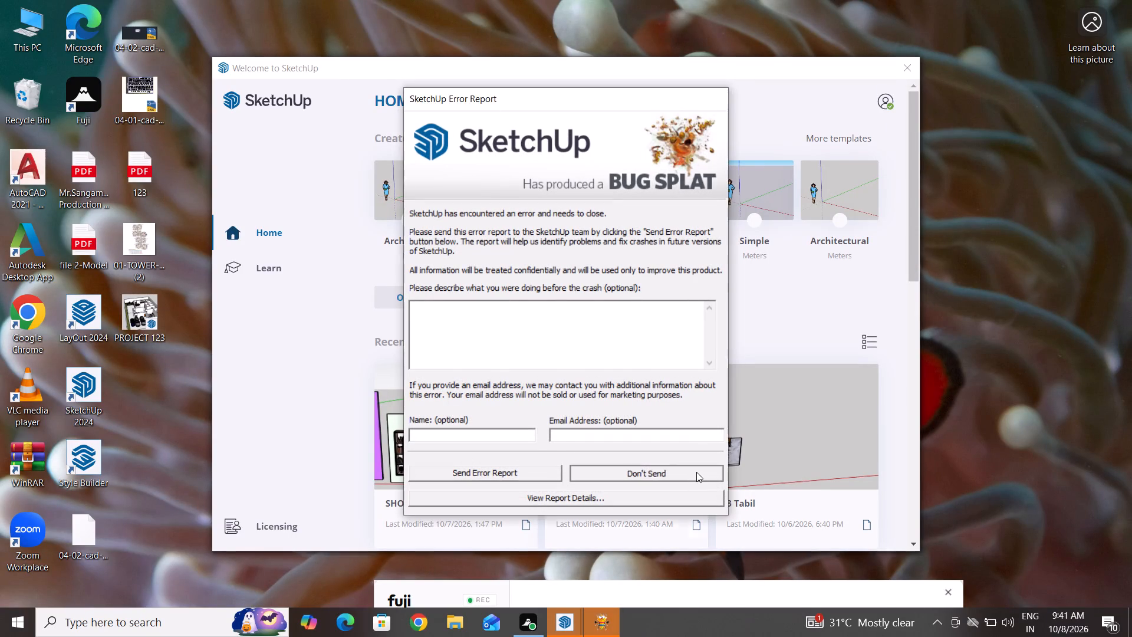
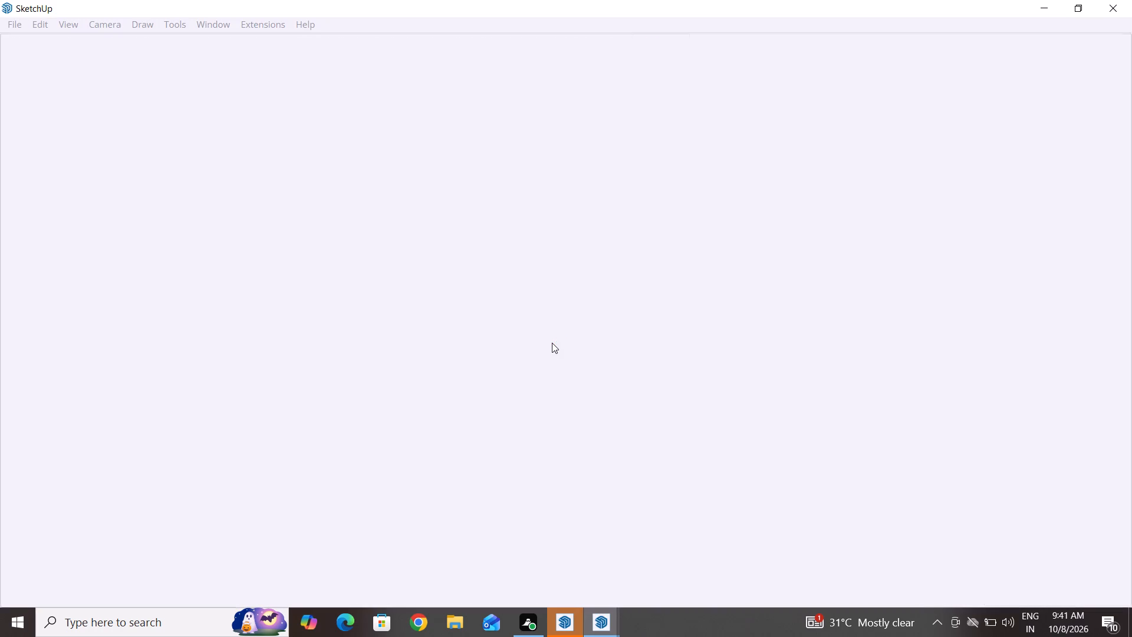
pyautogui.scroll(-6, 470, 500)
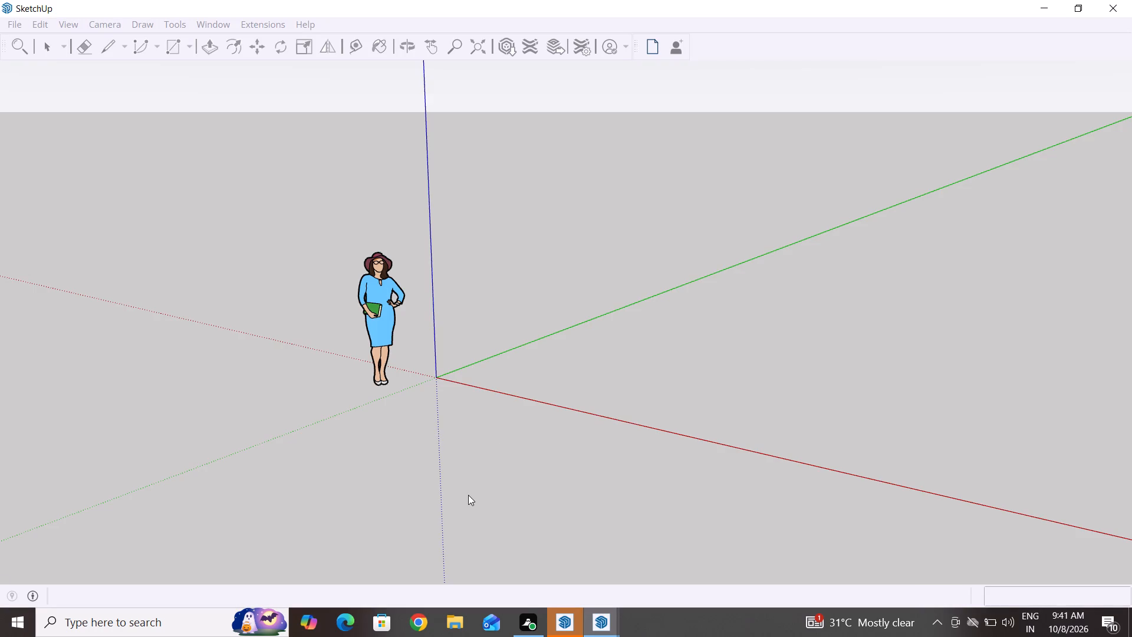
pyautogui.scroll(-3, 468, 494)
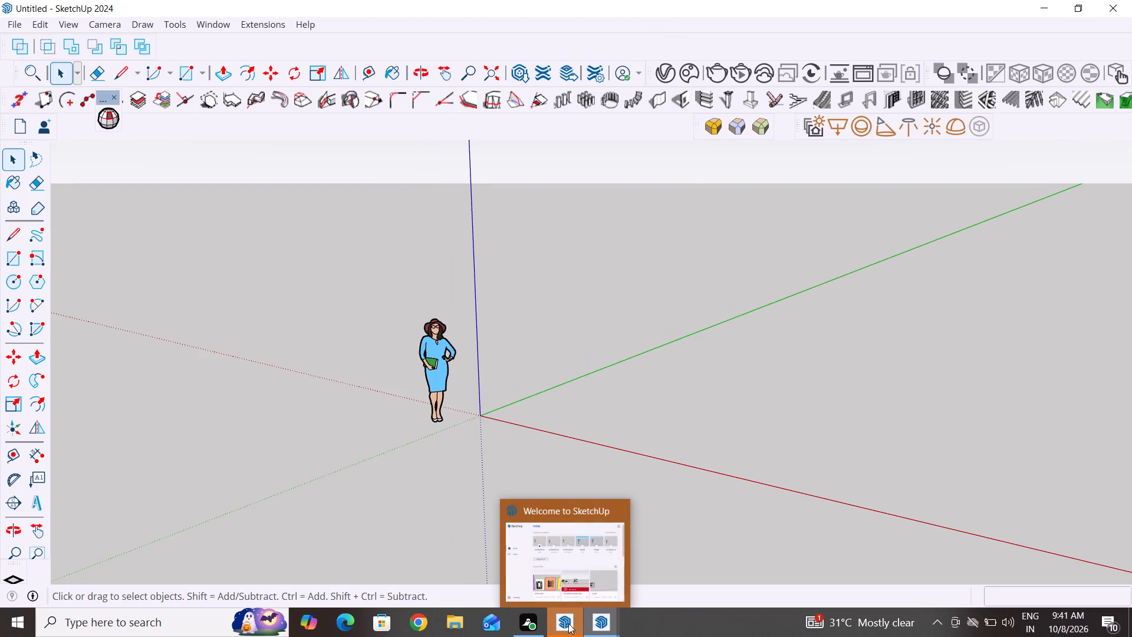
# Close the welcome windows and ignore the extension update notice.
pyautogui.click(620, 512)
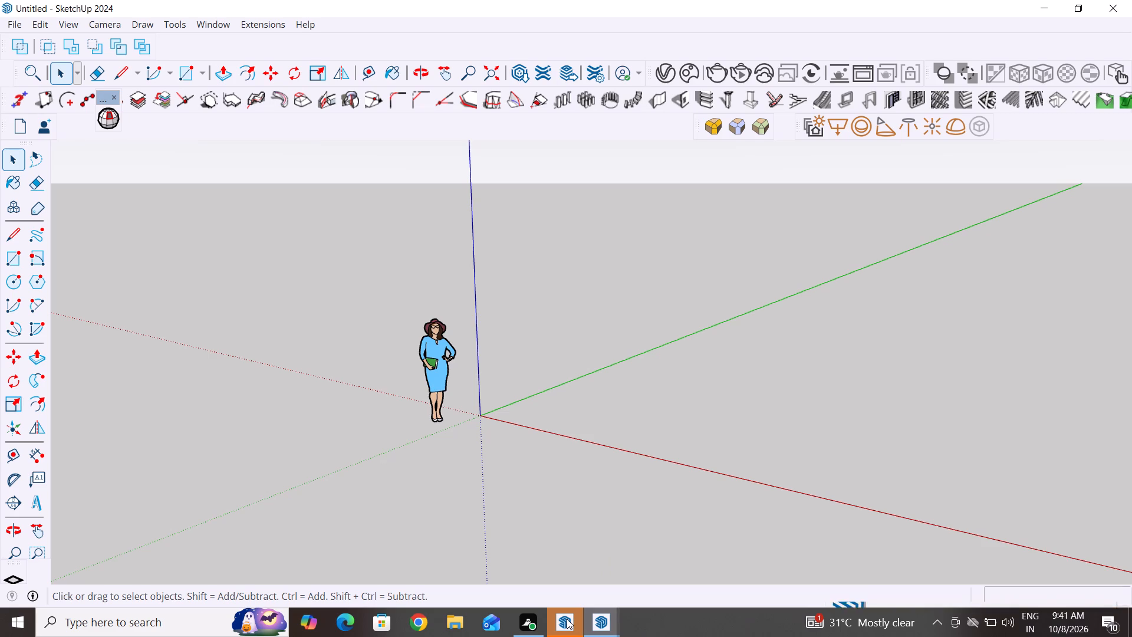
pyautogui.click(1051, 593)
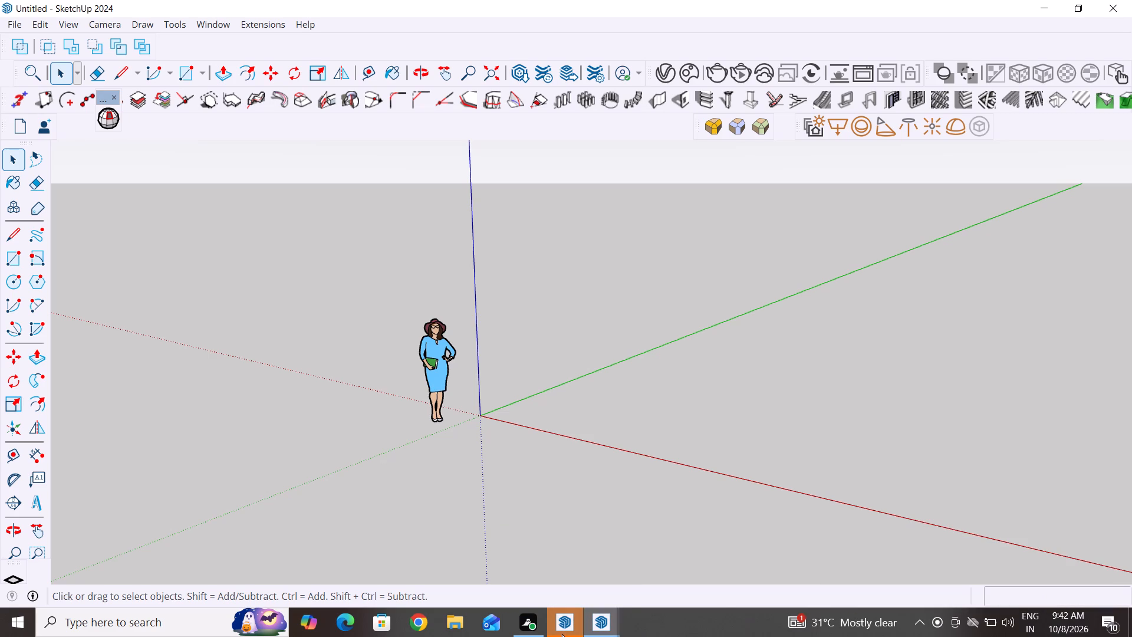
pyautogui.click(618, 511)
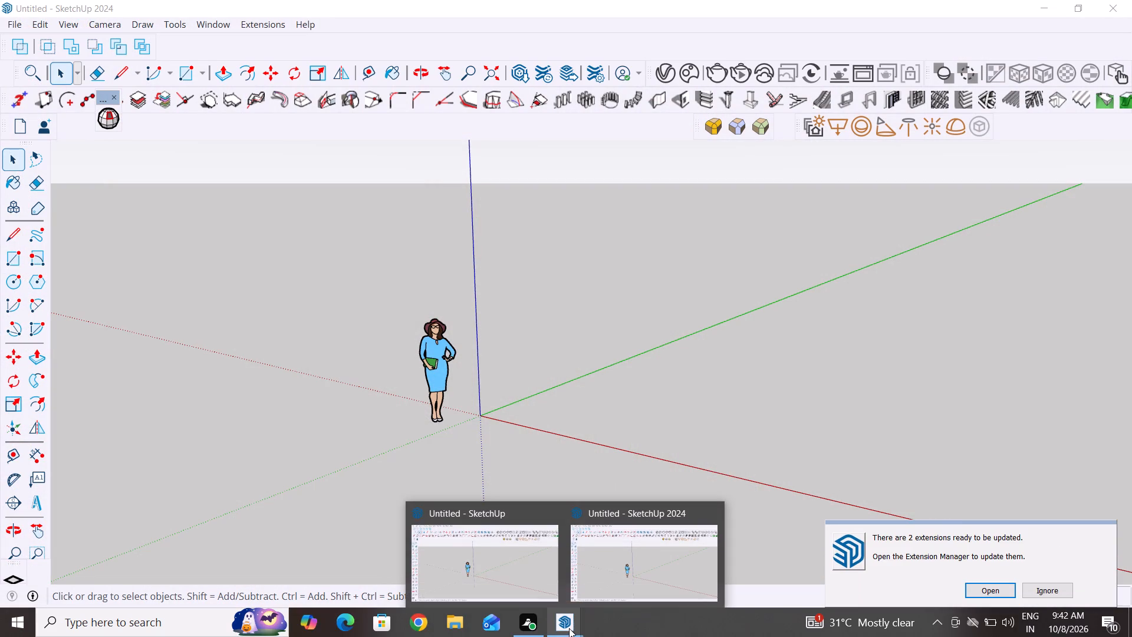
# Close the duplicate untitled SketchUp window, keeping one blank model open.
pyautogui.click(555, 513)
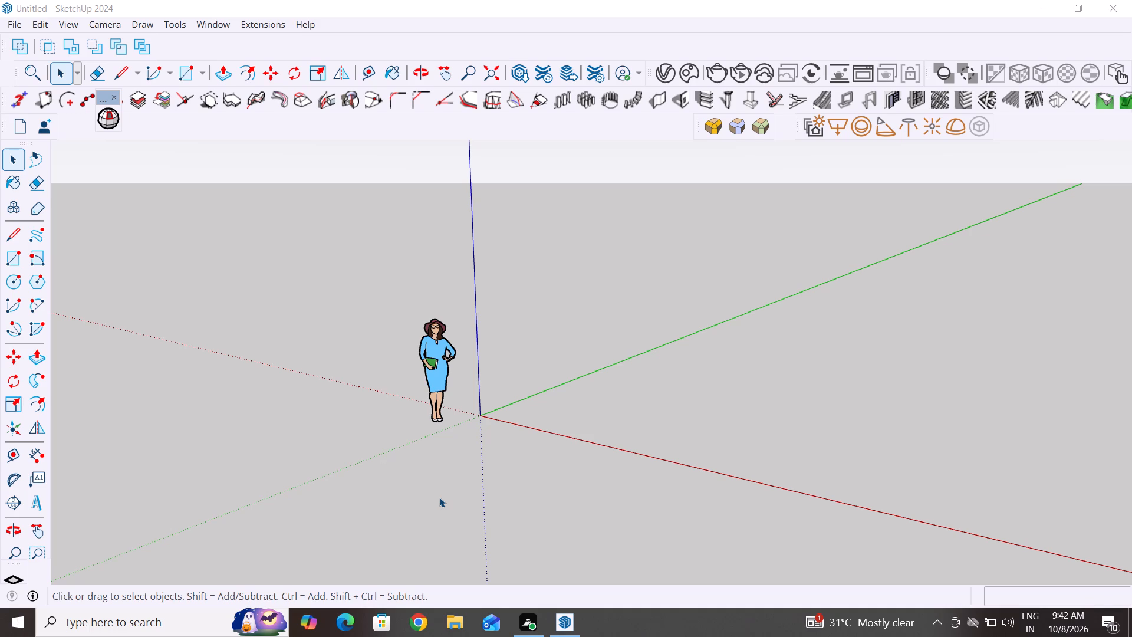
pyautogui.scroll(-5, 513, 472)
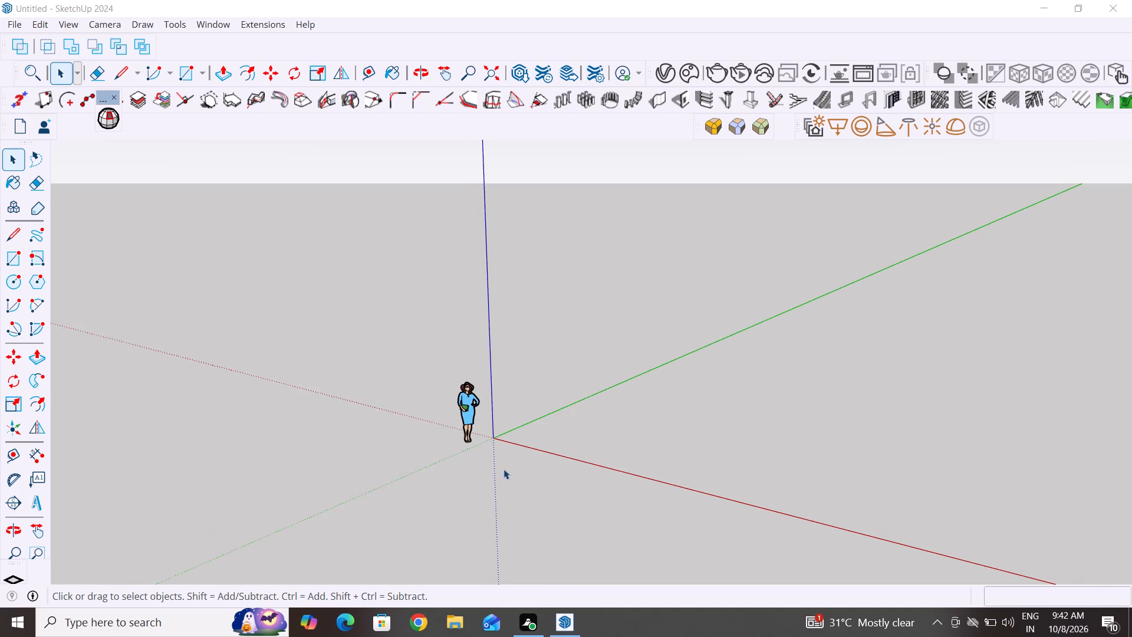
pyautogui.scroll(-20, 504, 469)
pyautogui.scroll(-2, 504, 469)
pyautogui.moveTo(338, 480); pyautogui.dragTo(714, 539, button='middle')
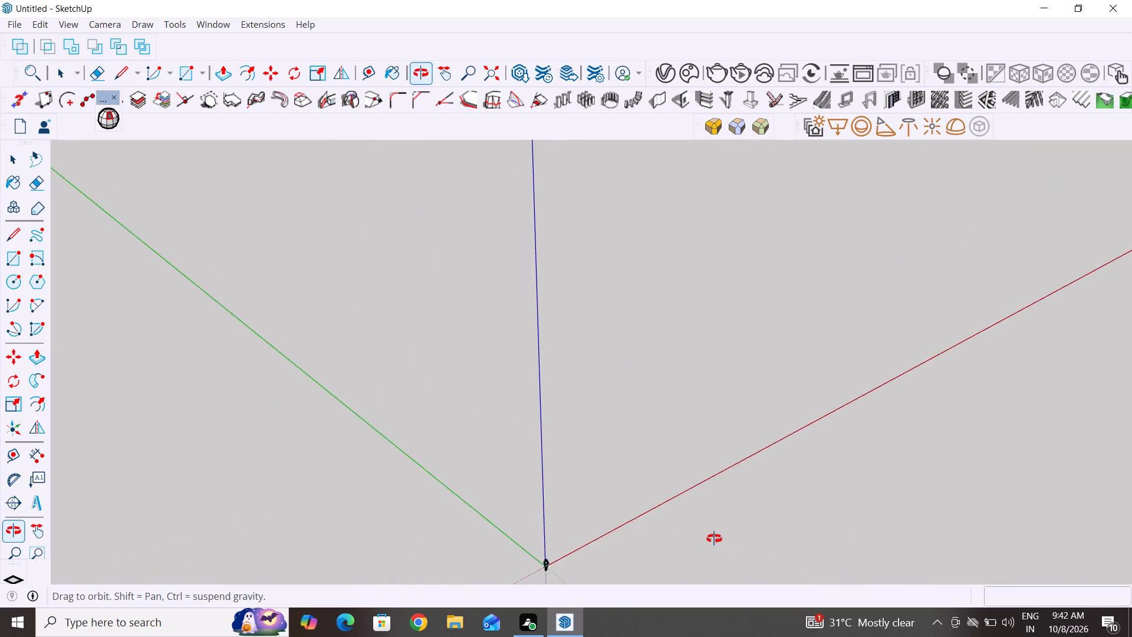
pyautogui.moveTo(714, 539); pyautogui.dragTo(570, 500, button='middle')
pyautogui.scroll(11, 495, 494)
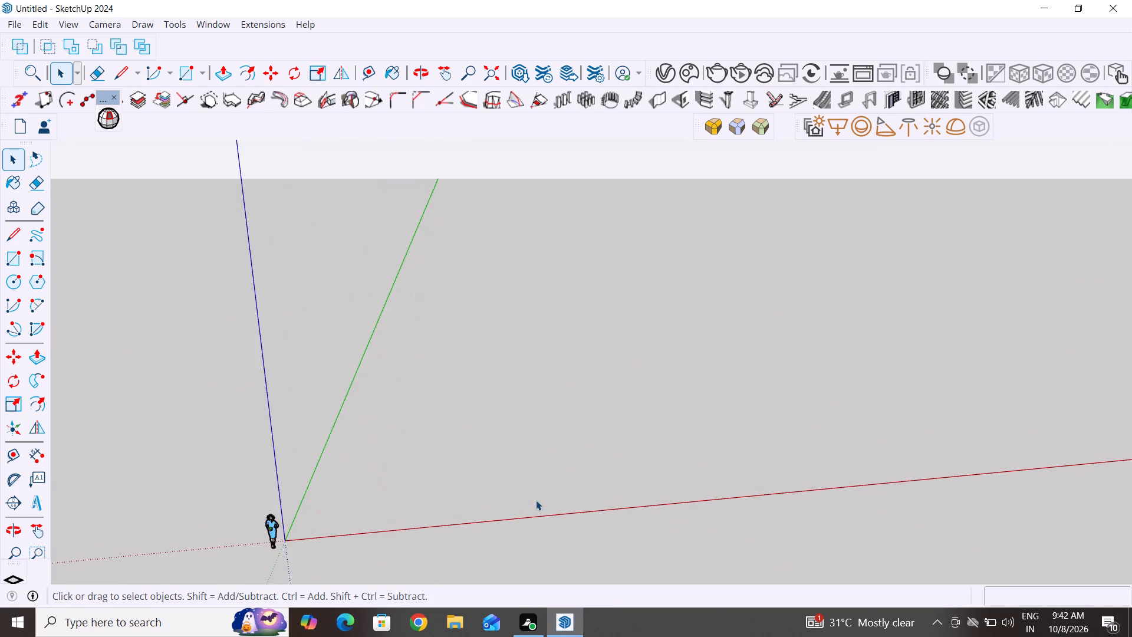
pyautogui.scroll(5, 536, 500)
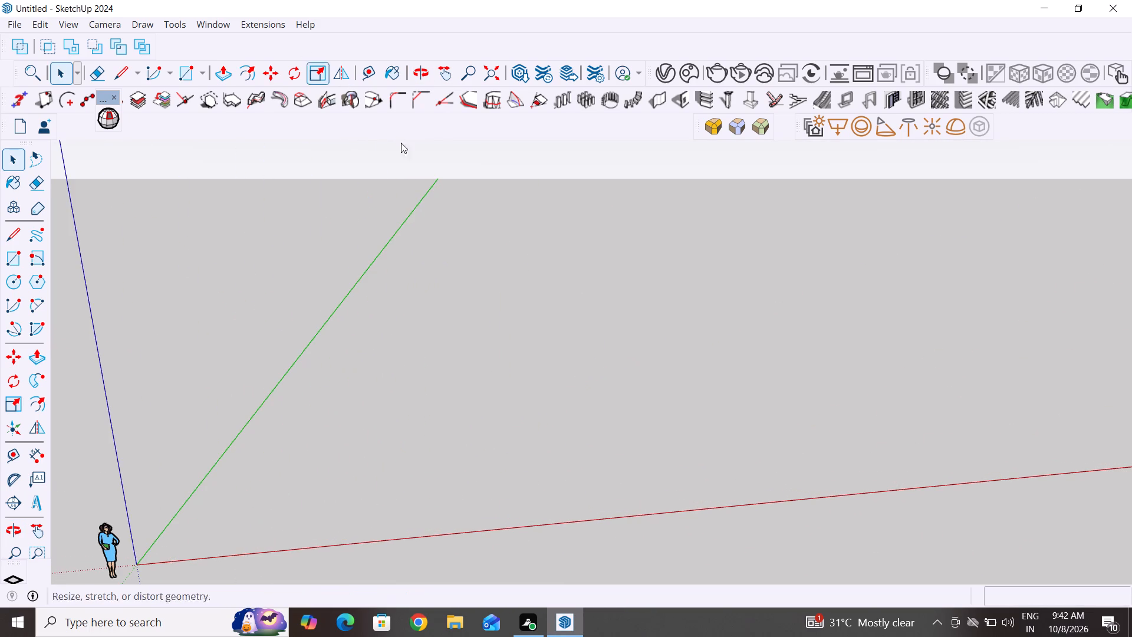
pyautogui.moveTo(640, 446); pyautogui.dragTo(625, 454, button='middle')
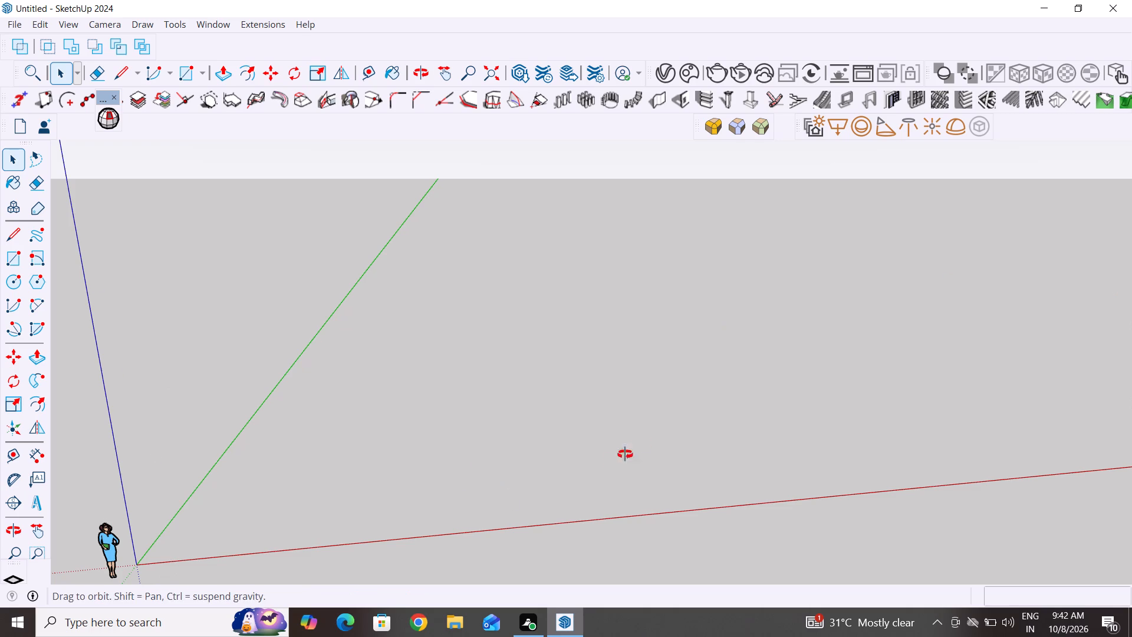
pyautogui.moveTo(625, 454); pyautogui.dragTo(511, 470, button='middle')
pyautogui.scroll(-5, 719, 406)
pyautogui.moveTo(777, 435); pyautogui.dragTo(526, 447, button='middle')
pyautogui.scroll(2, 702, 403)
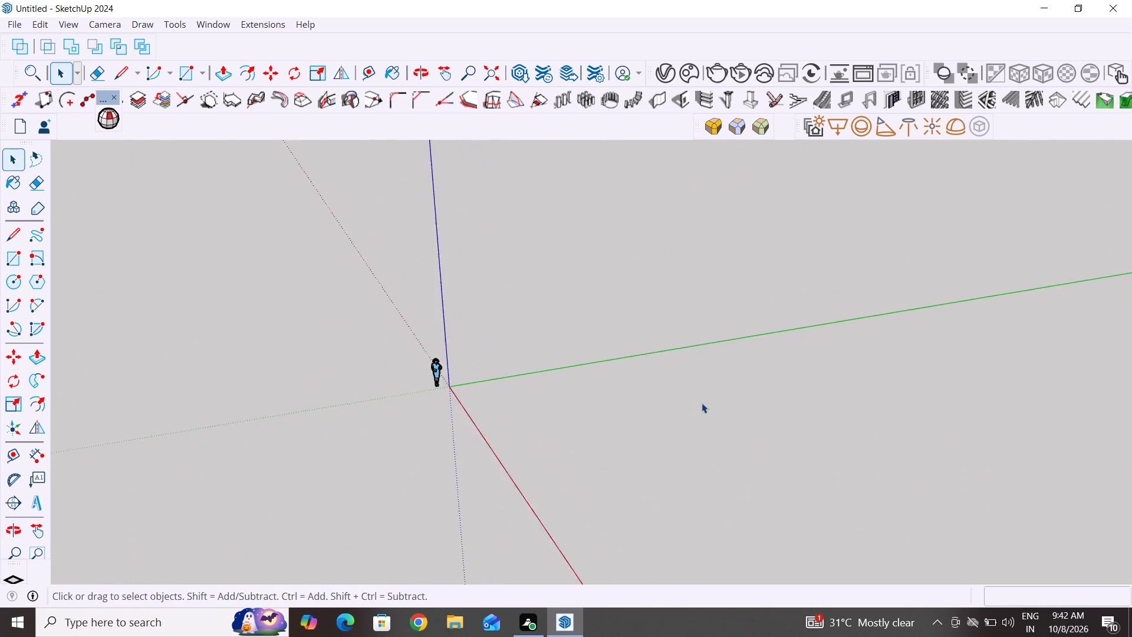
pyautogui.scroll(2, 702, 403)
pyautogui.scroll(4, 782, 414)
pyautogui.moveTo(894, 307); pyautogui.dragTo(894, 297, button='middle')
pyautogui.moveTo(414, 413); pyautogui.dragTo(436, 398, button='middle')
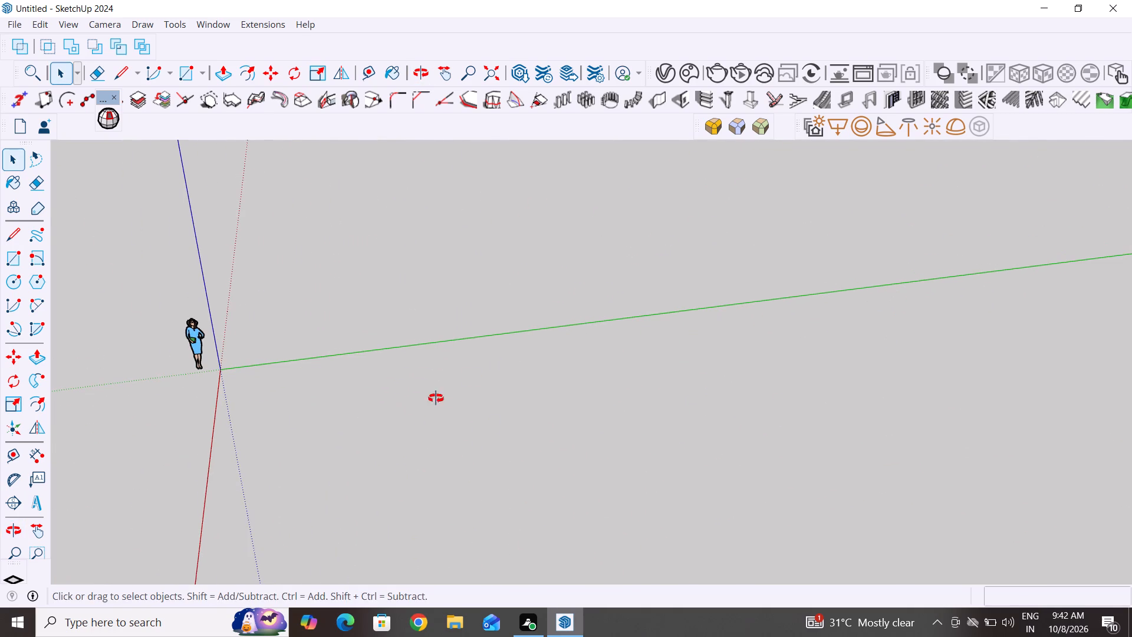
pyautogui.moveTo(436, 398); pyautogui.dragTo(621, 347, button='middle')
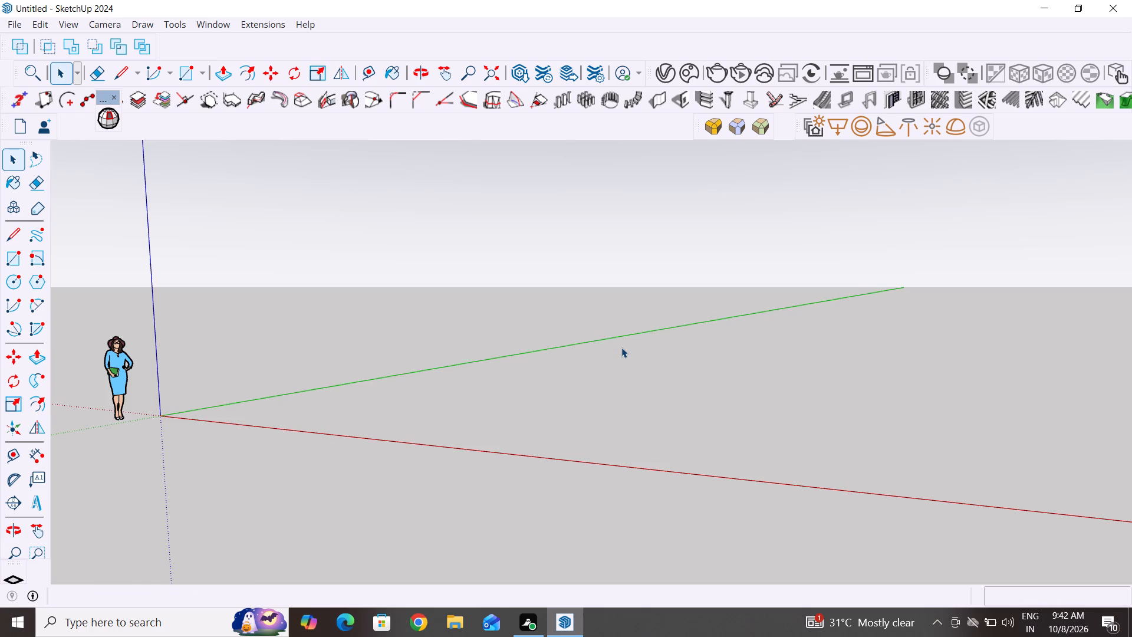
# Start a line on the ground near the origin, between the red and green axes.
pyautogui.scroll(-3, 139, 471)
pyautogui.moveTo(232, 488); pyautogui.dragTo(230, 536, button='middle')
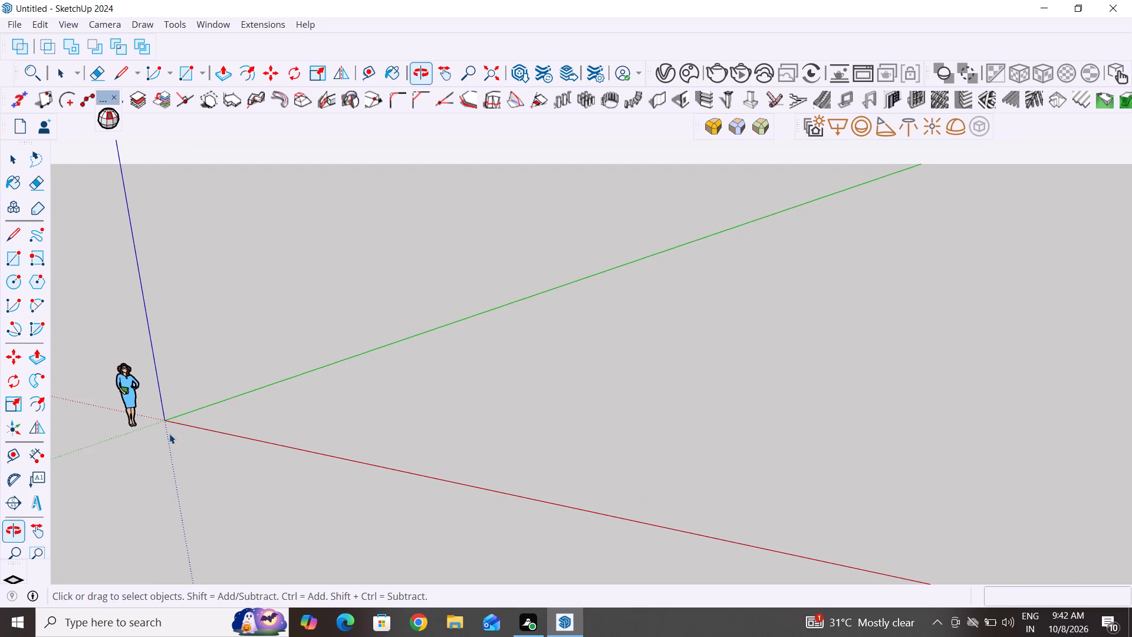
pyautogui.click(19, 237)
pyautogui.click(239, 411)
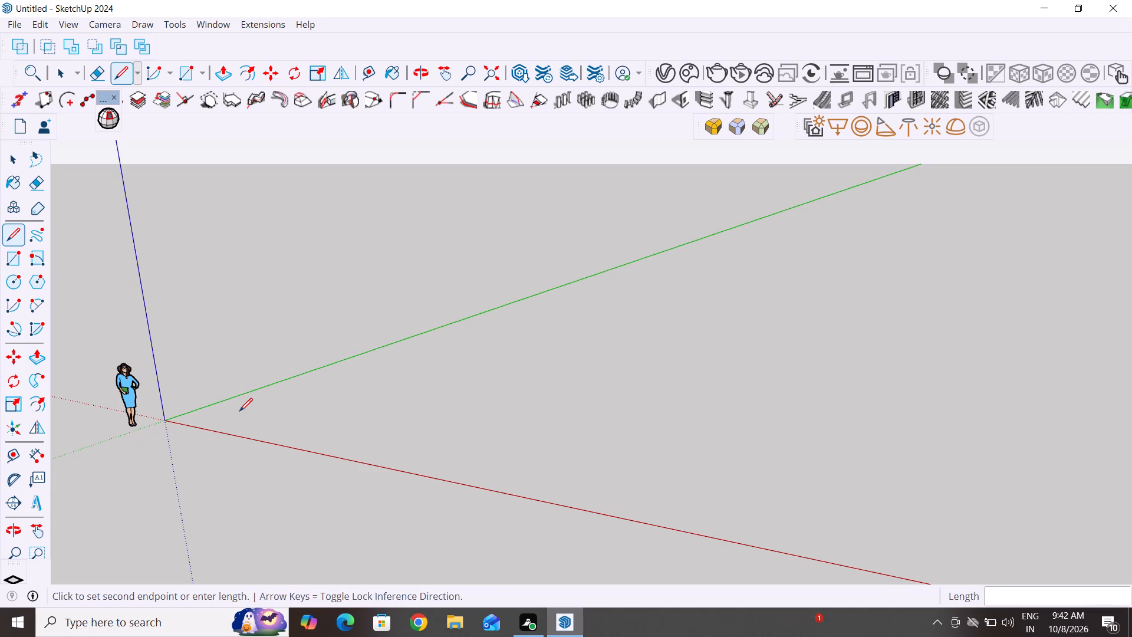
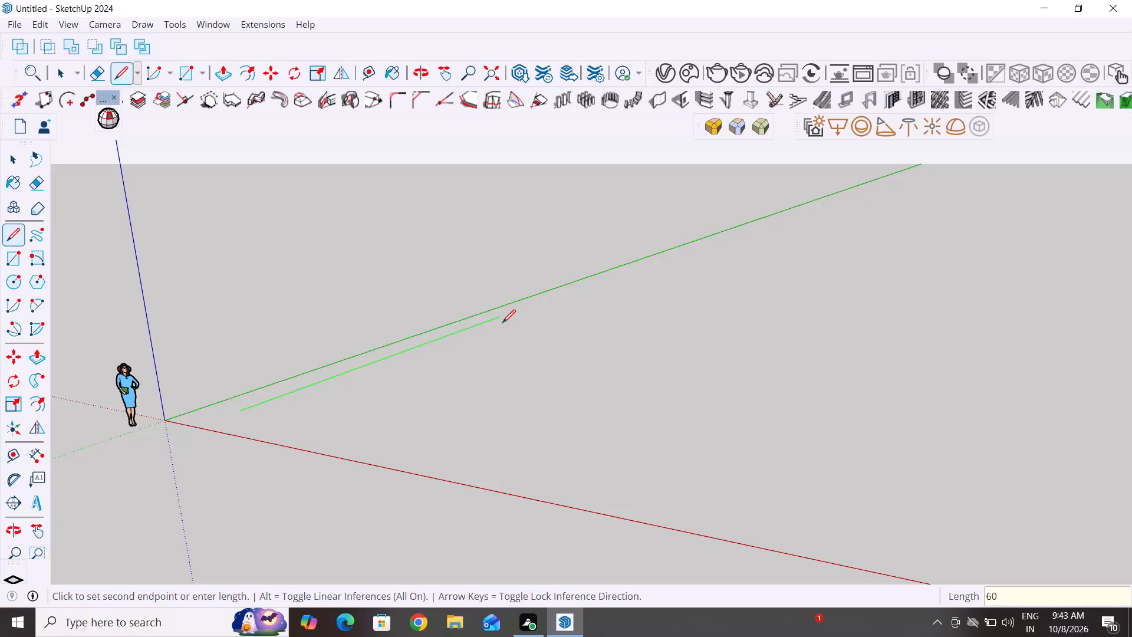
# Complete the first line at 6000 mm long, parallel to the green axis, and end the line chain there.
pyautogui.press('0')
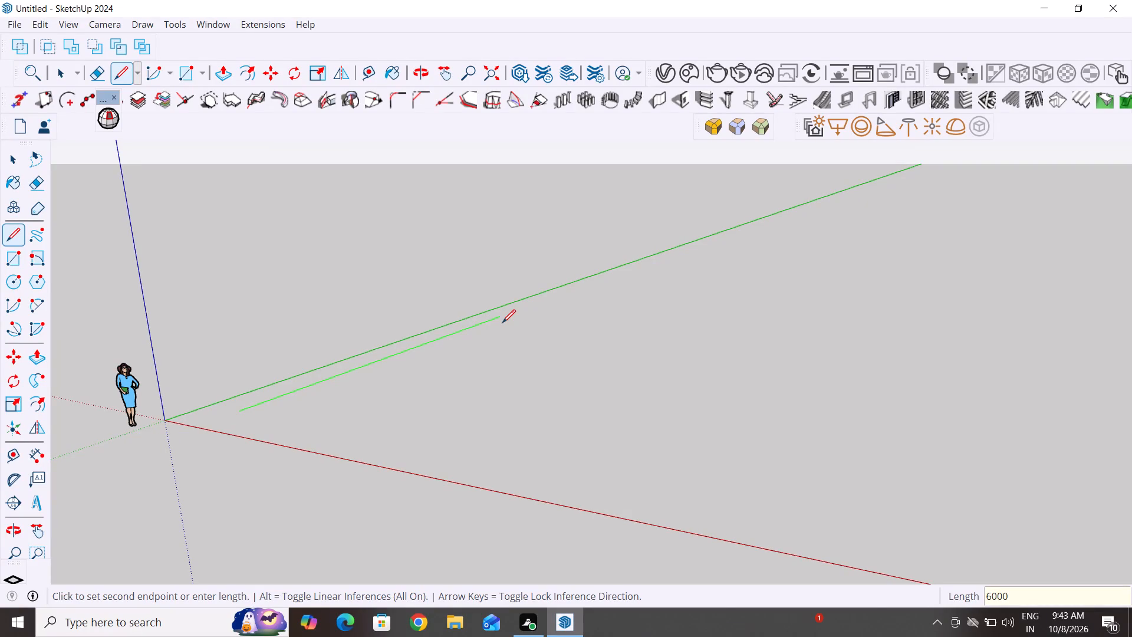
pyautogui.press('Return')
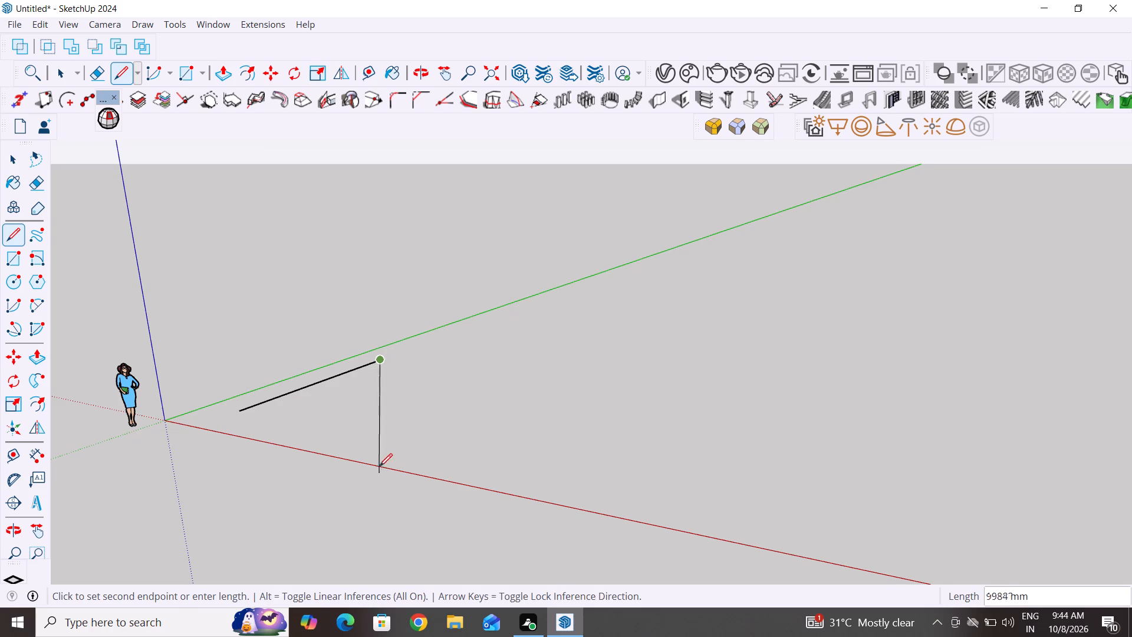
pyautogui.click(12, 158)
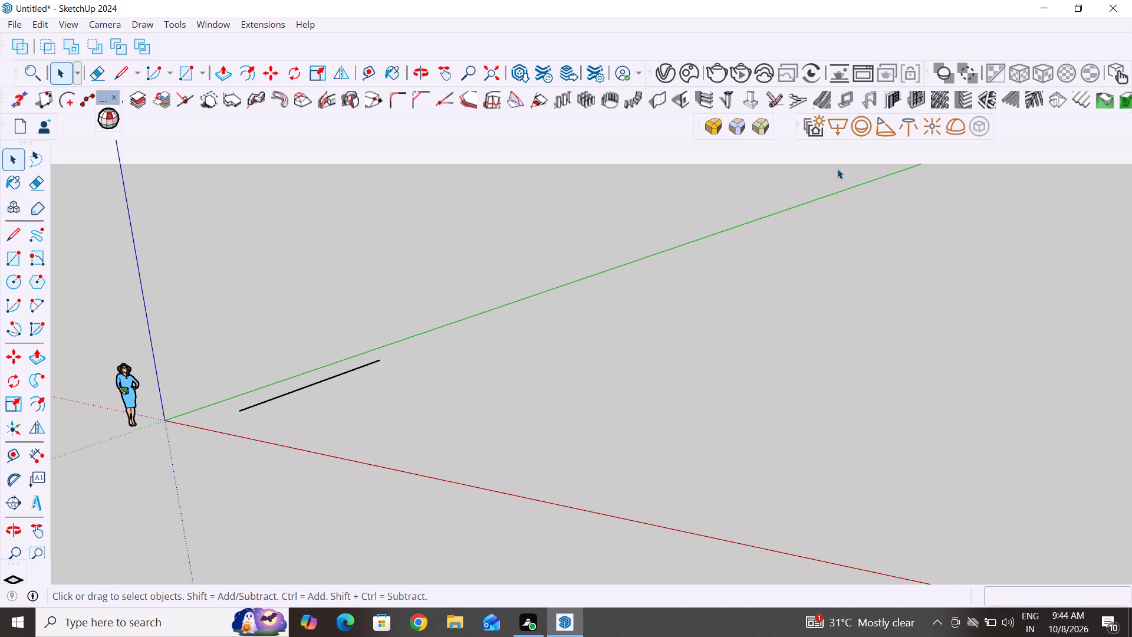
# Close the untitled model containing the single line.
pyautogui.click(1118, 4)
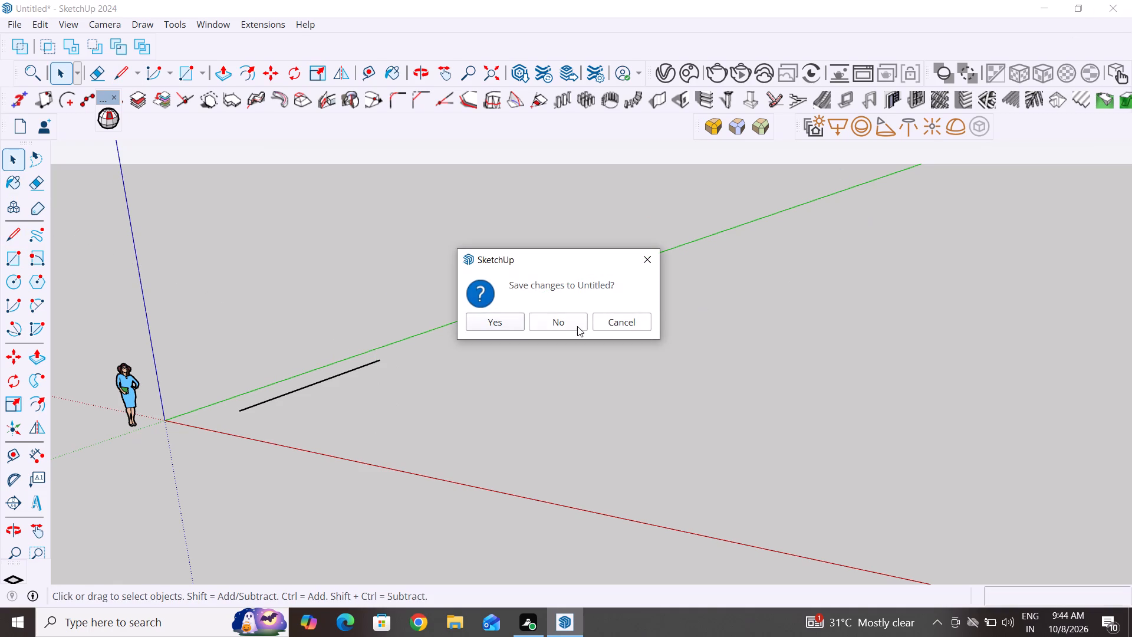
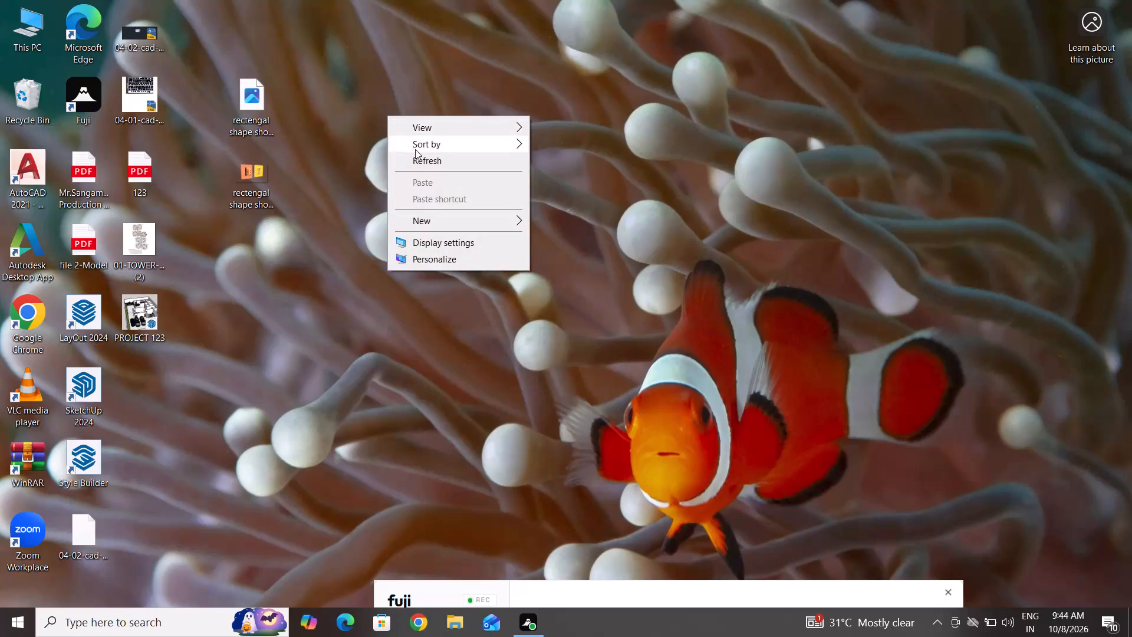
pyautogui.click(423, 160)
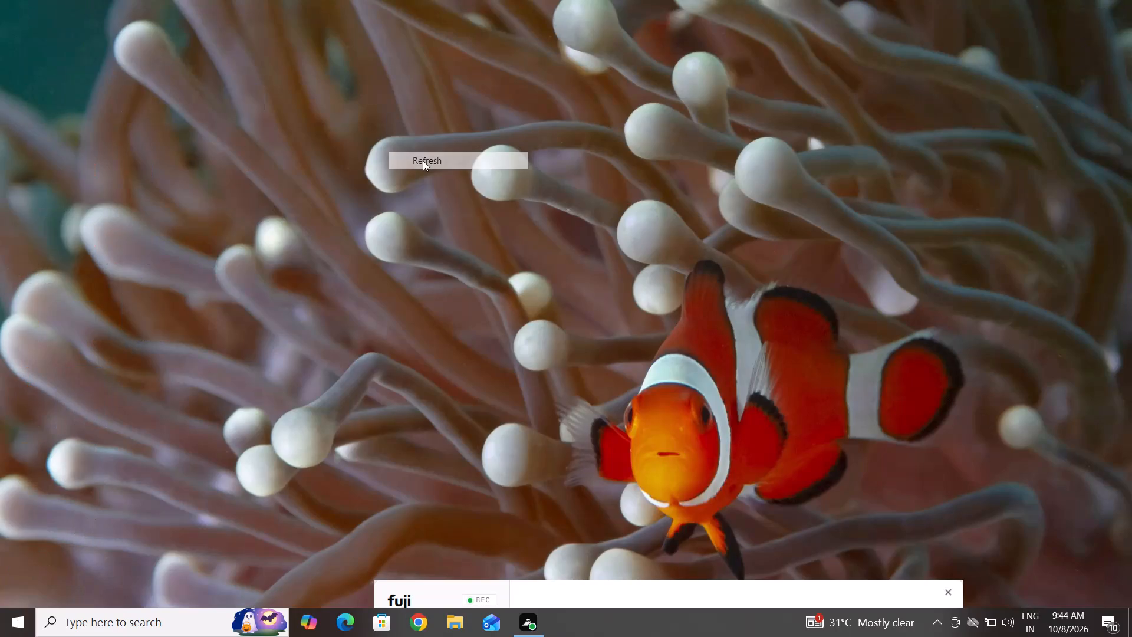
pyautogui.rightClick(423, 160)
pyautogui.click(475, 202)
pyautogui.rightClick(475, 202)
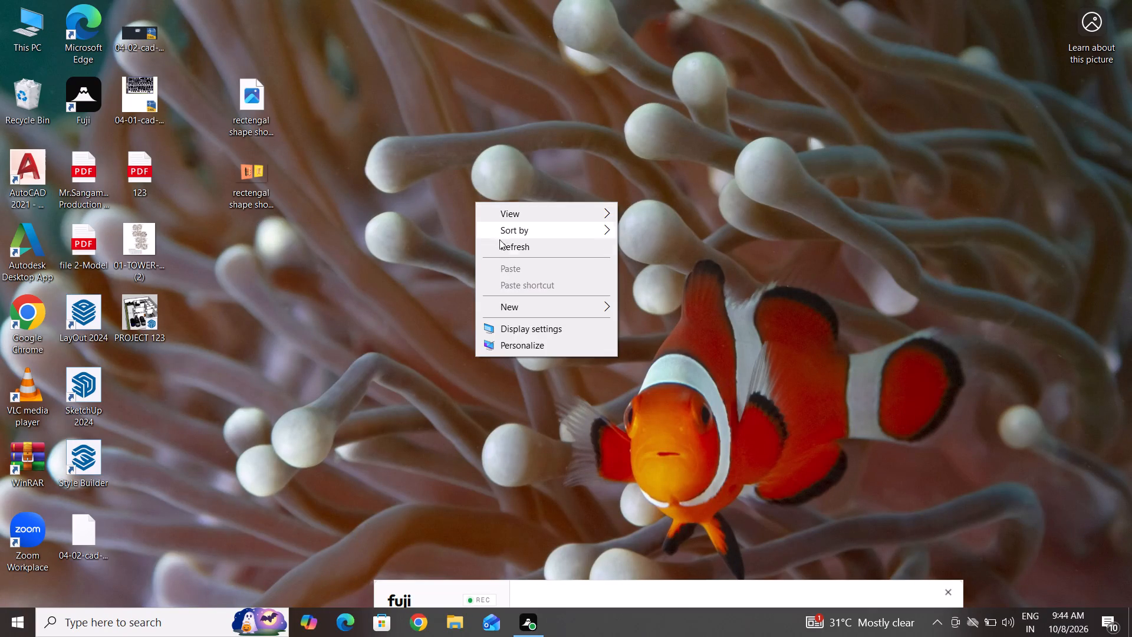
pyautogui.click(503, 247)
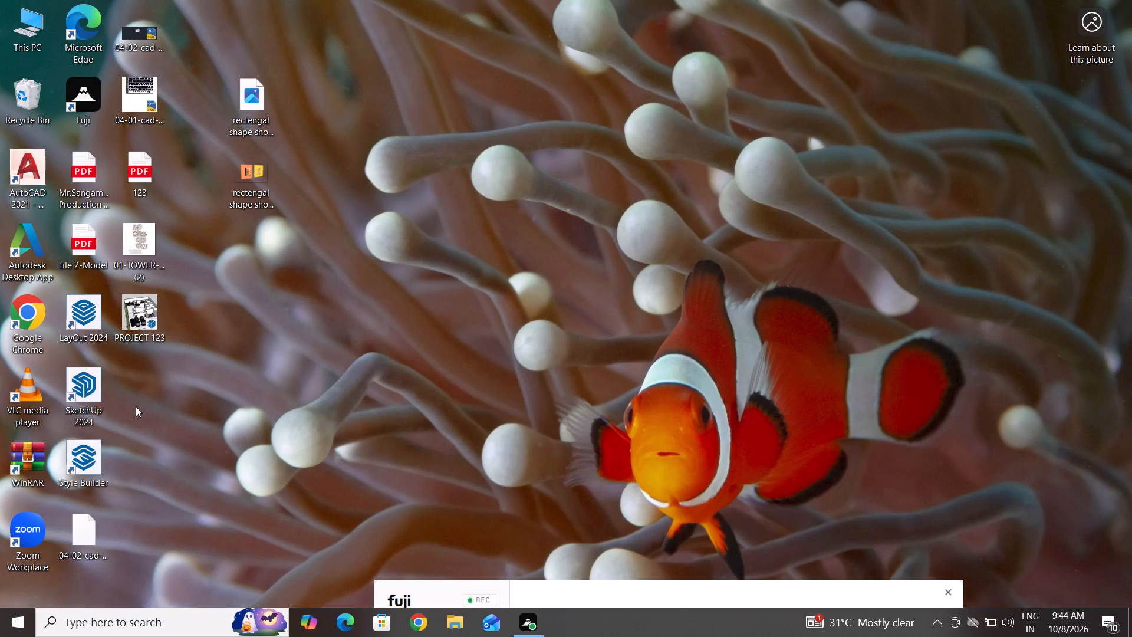
# Relaunch SketchUp 2024 from the desktop.
pyautogui.doubleClick(99, 395)
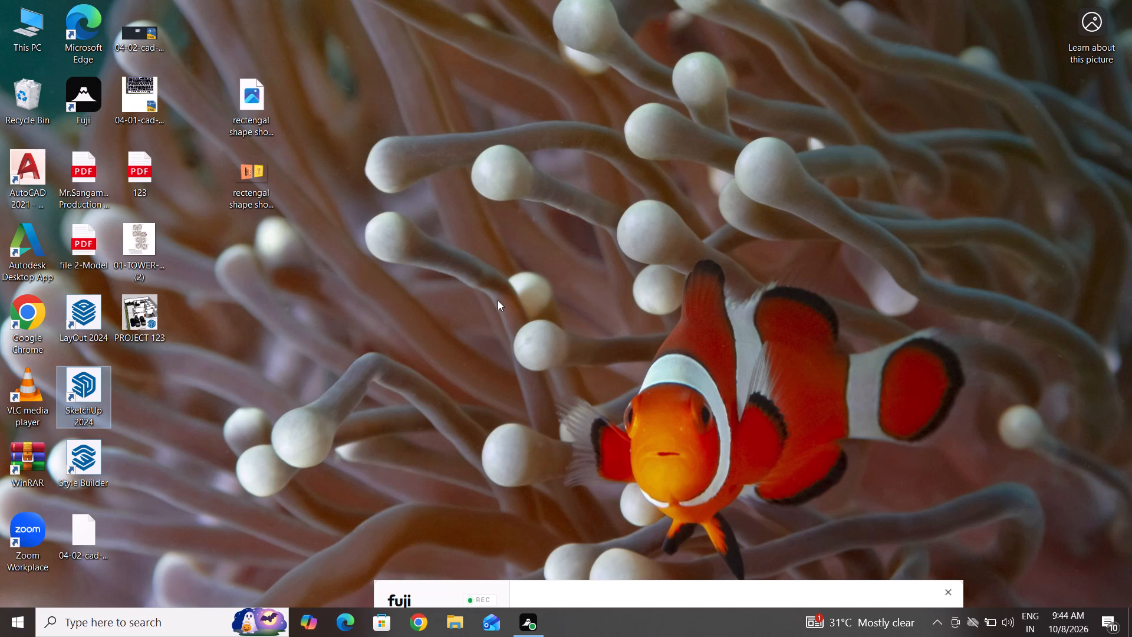
pyautogui.rightClick(503, 262)
pyautogui.click(565, 307)
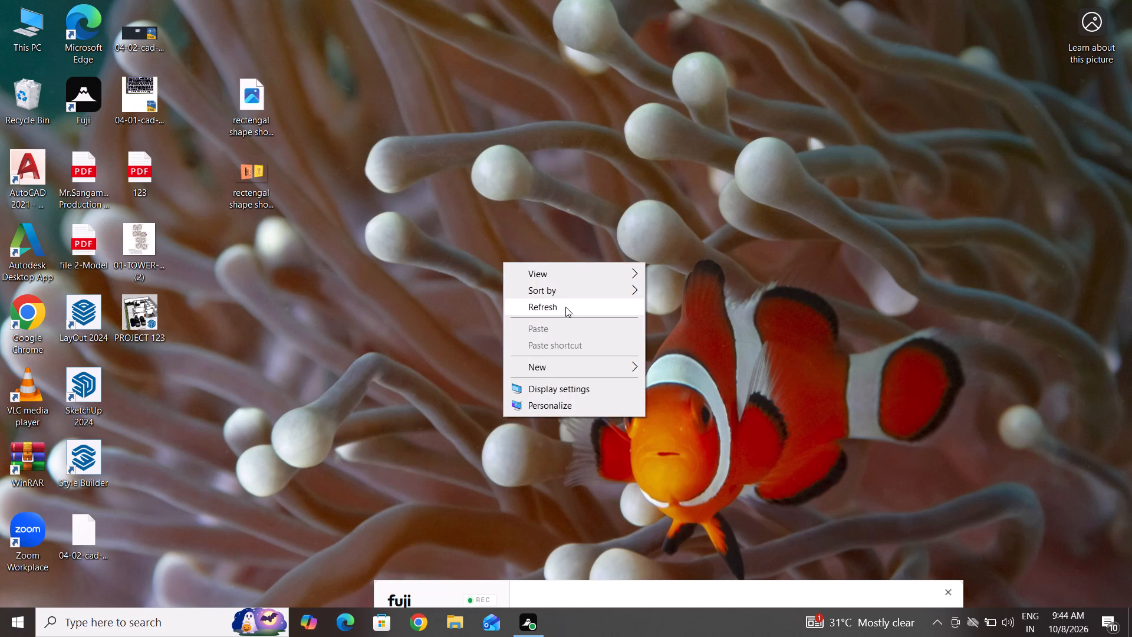
pyautogui.rightClick(565, 307)
pyautogui.click(604, 347)
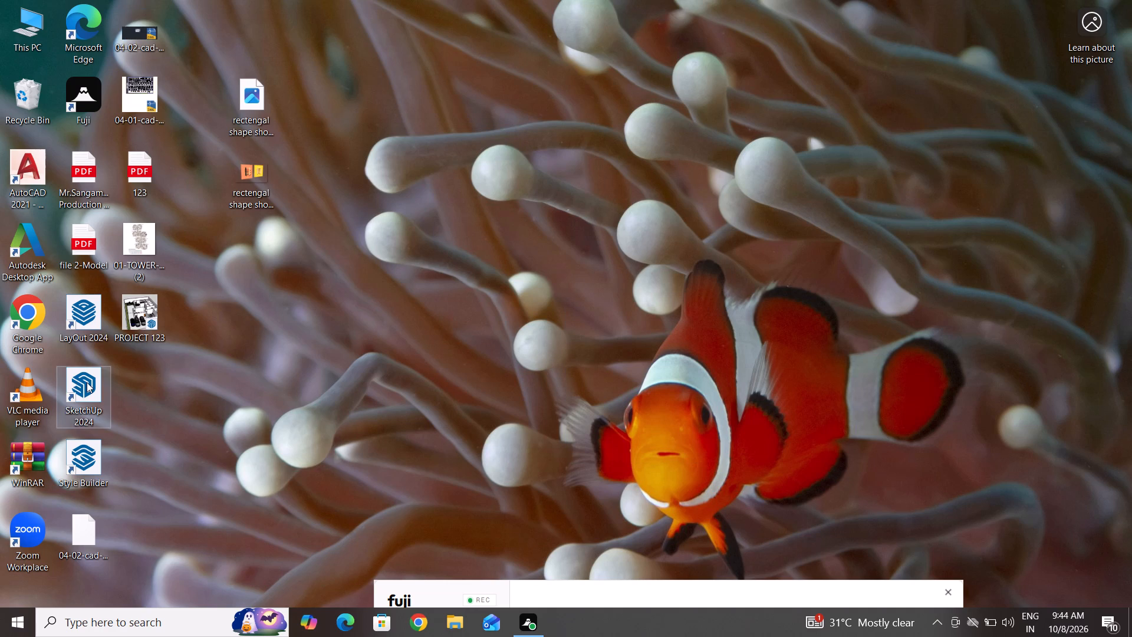
pyautogui.doubleClick(87, 382)
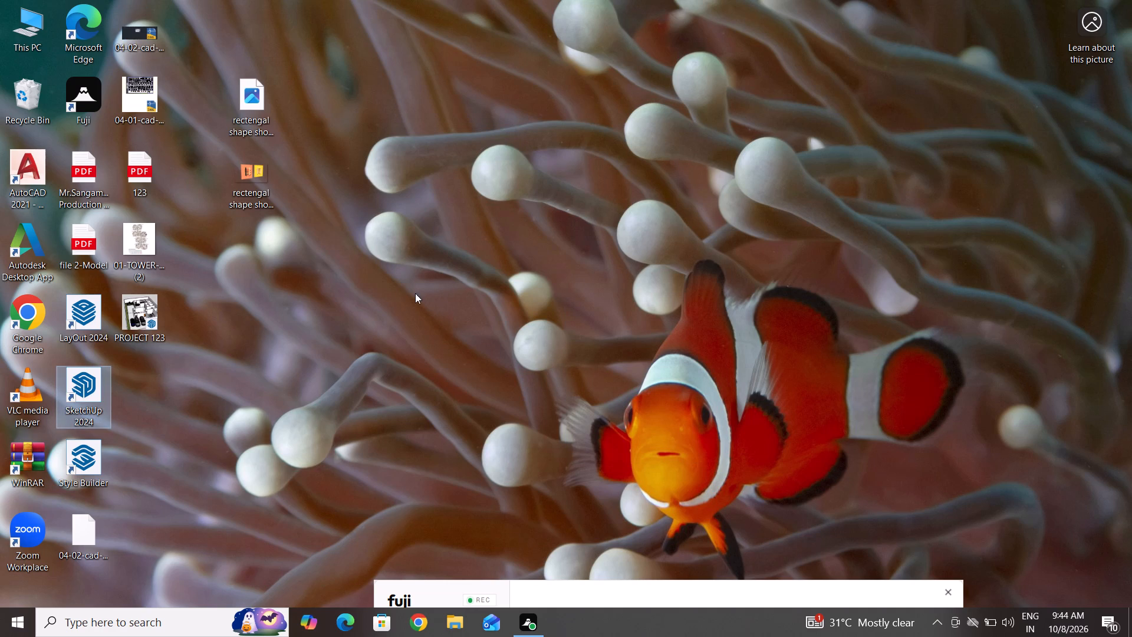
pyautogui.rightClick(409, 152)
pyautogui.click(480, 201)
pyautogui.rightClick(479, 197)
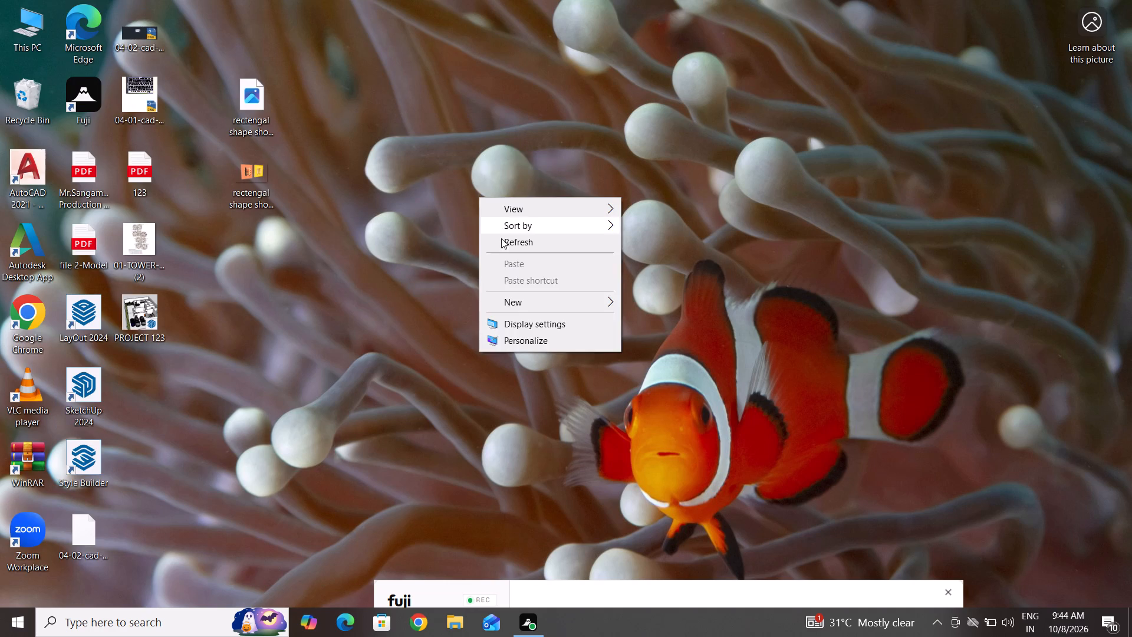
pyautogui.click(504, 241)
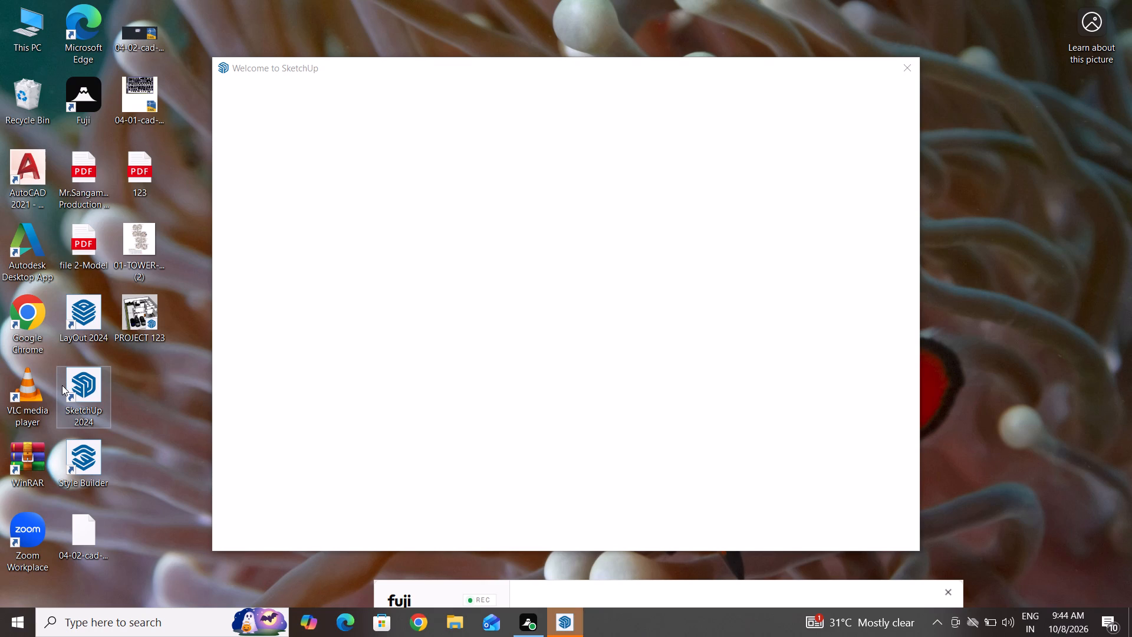
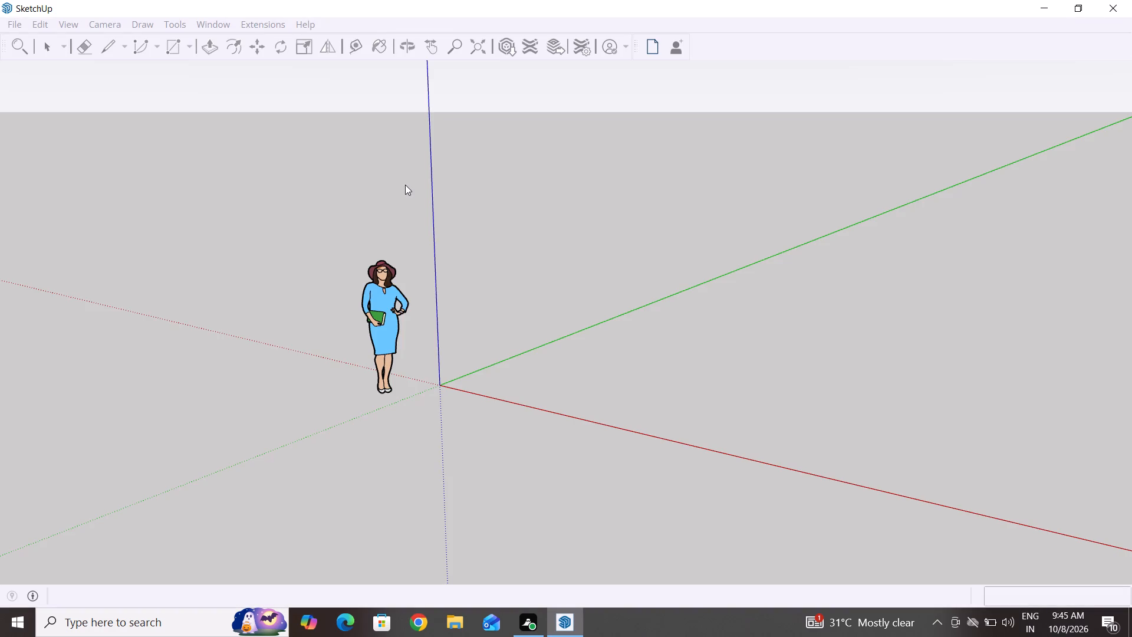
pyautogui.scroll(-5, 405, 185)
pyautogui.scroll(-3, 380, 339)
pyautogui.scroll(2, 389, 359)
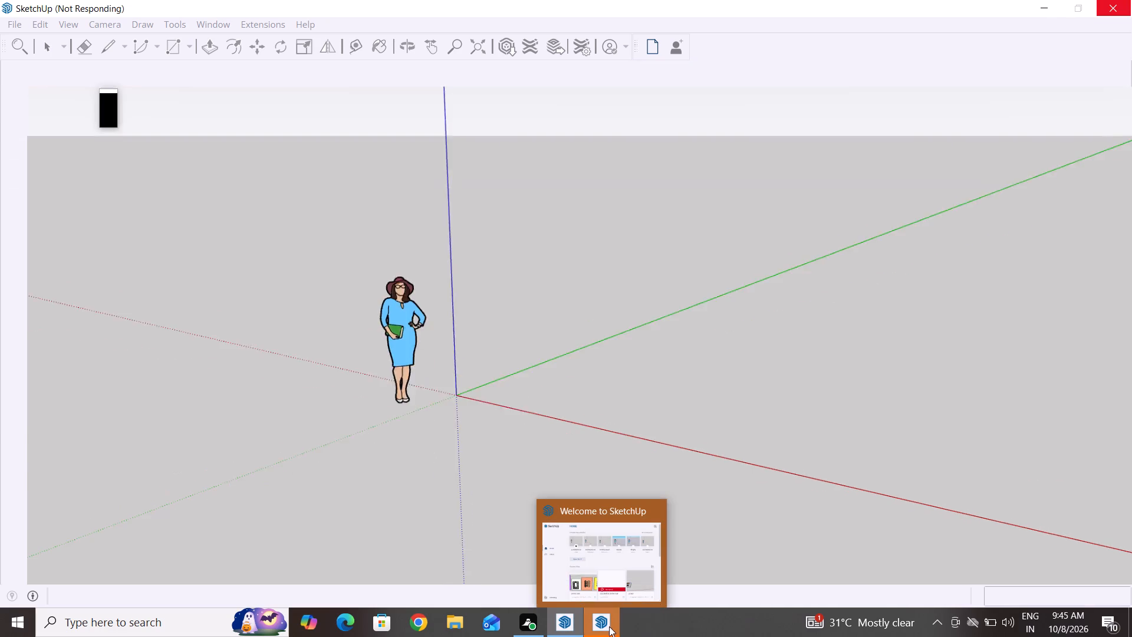
# Dismiss the Welcome window for a blank untitled model and ignore the pending extension updates.
pyautogui.click(657, 509)
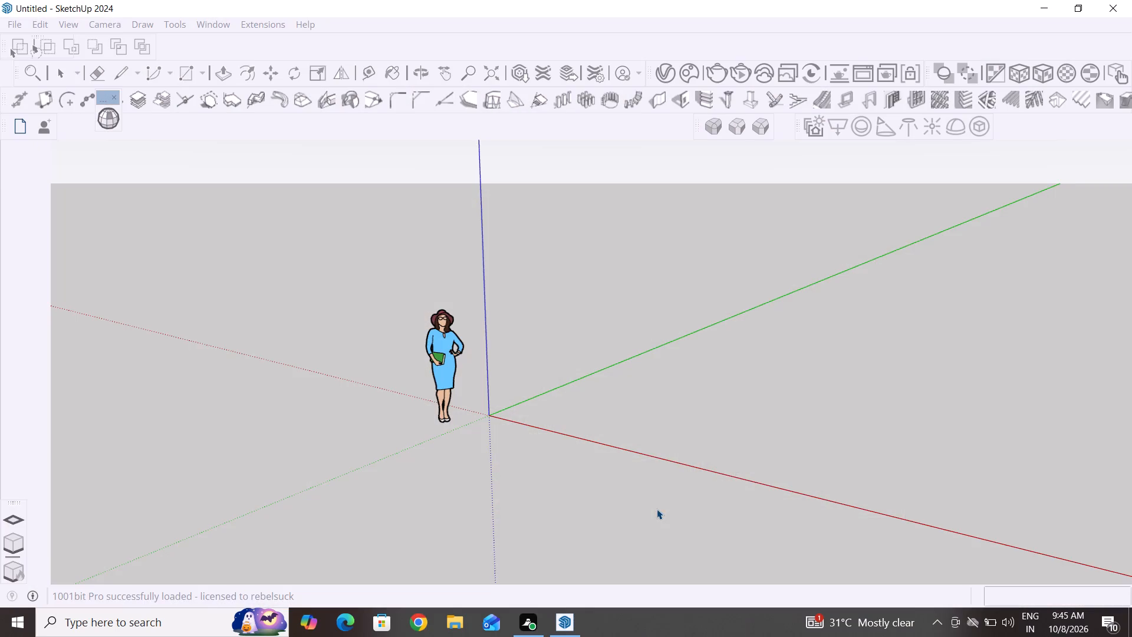
pyautogui.scroll(-4, 452, 468)
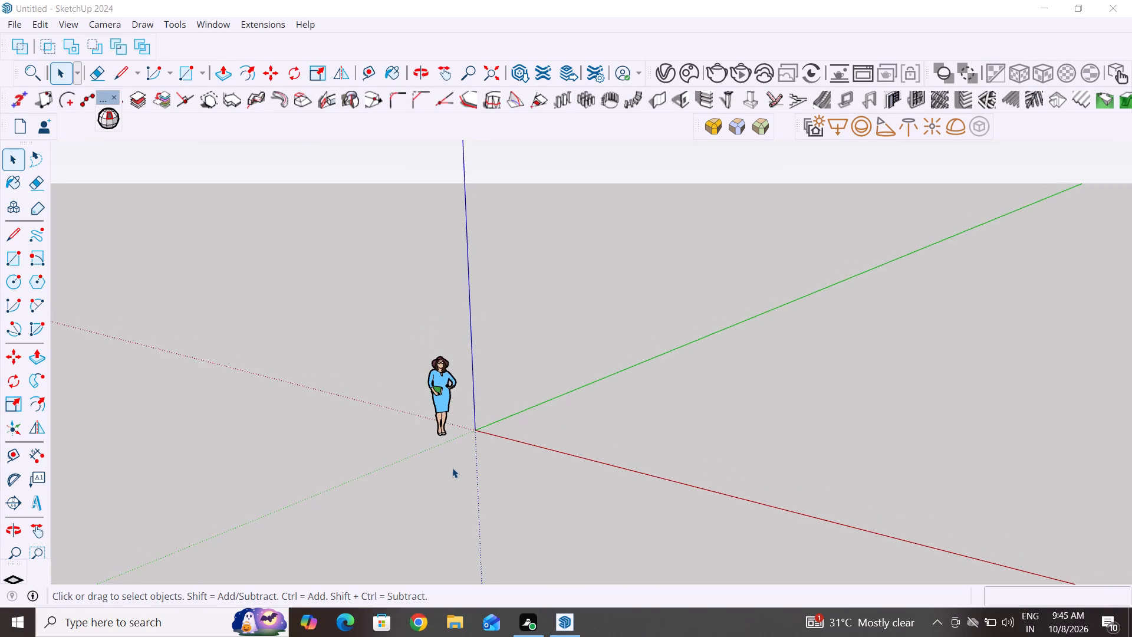
pyautogui.moveTo(458, 475); pyautogui.dragTo(599, 522, button='middle')
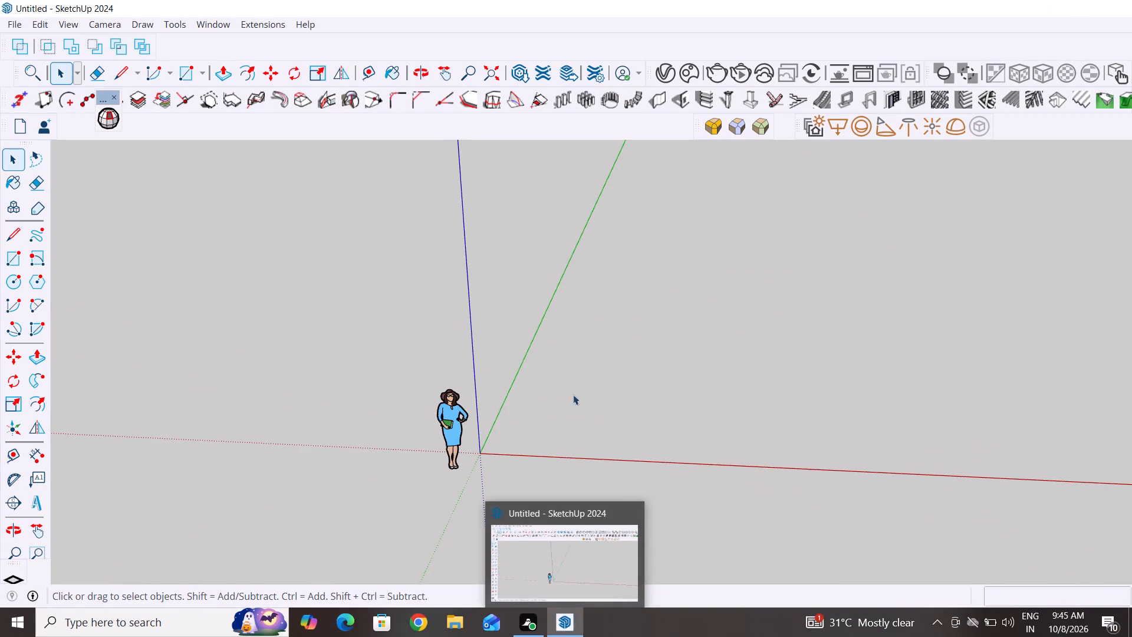
pyautogui.moveTo(828, 445); pyautogui.dragTo(580, 457, button='middle')
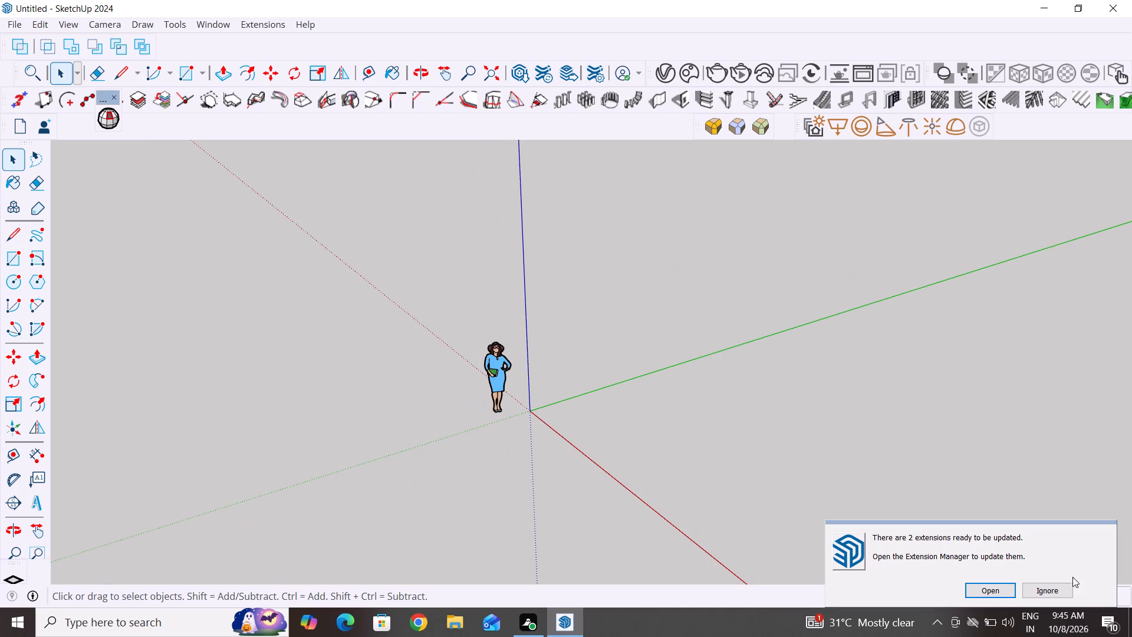
pyautogui.click(1045, 594)
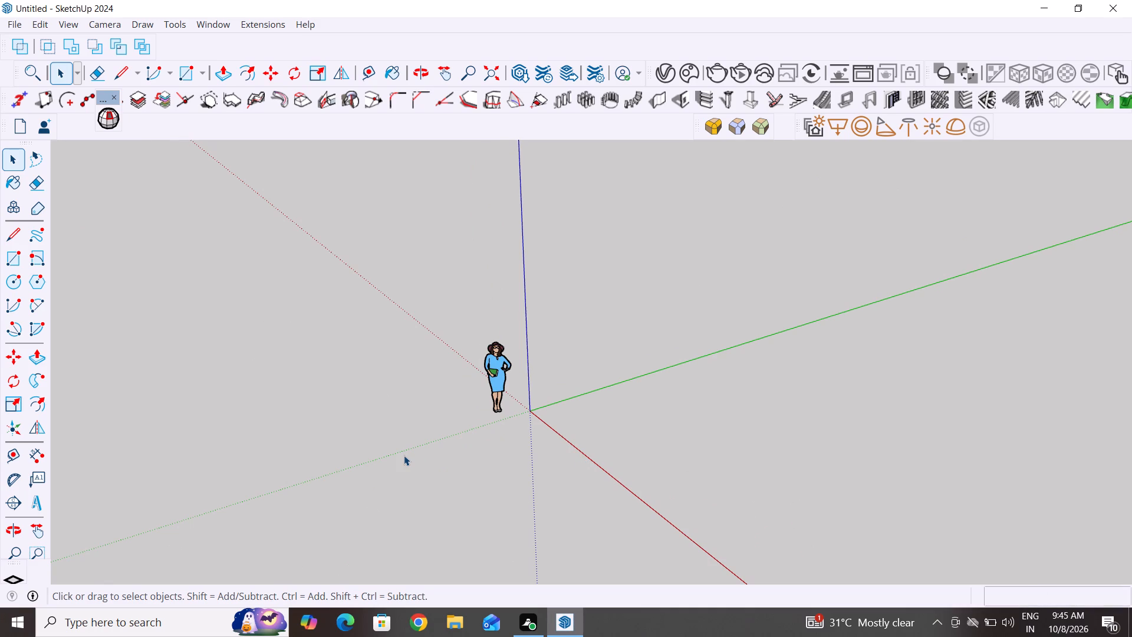
# Draw a closed 10' by 10' square with the Line tool on the ground near the origin, its sides parallel to the red and green axes.
pyautogui.scroll(-11, 404, 455)
pyautogui.moveTo(364, 444); pyautogui.dragTo(466, 336, button='middle')
pyautogui.scroll(-8, 787, 477)
pyautogui.scroll(4, 519, 520)
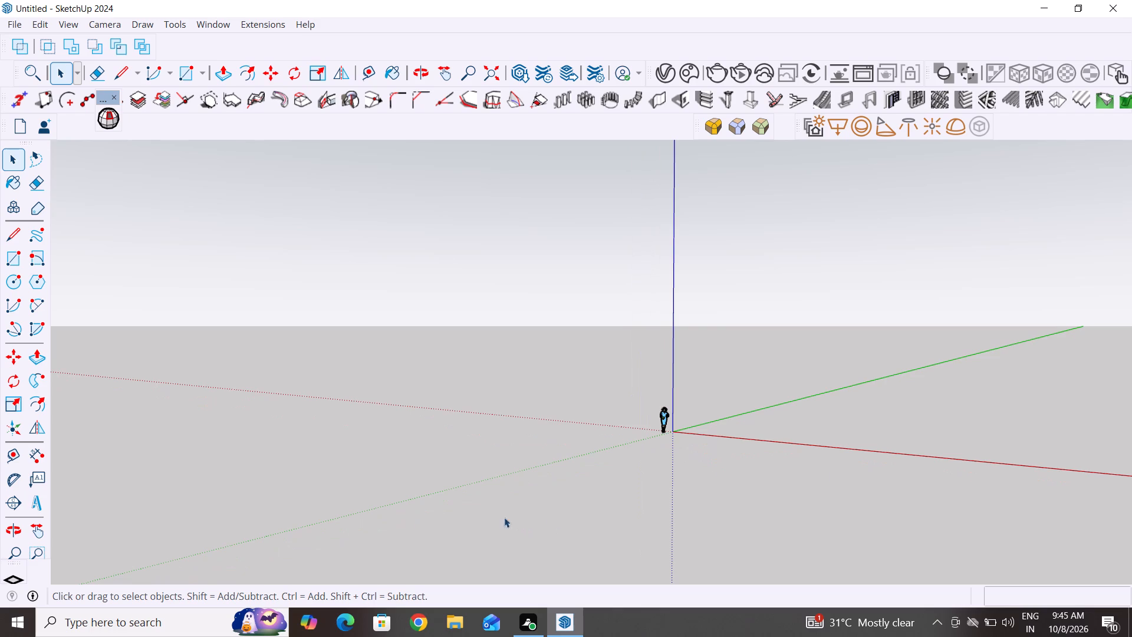
pyautogui.scroll(10, 1075, 438)
pyautogui.moveTo(1071, 454); pyautogui.dragTo(1033, 480, button='middle')
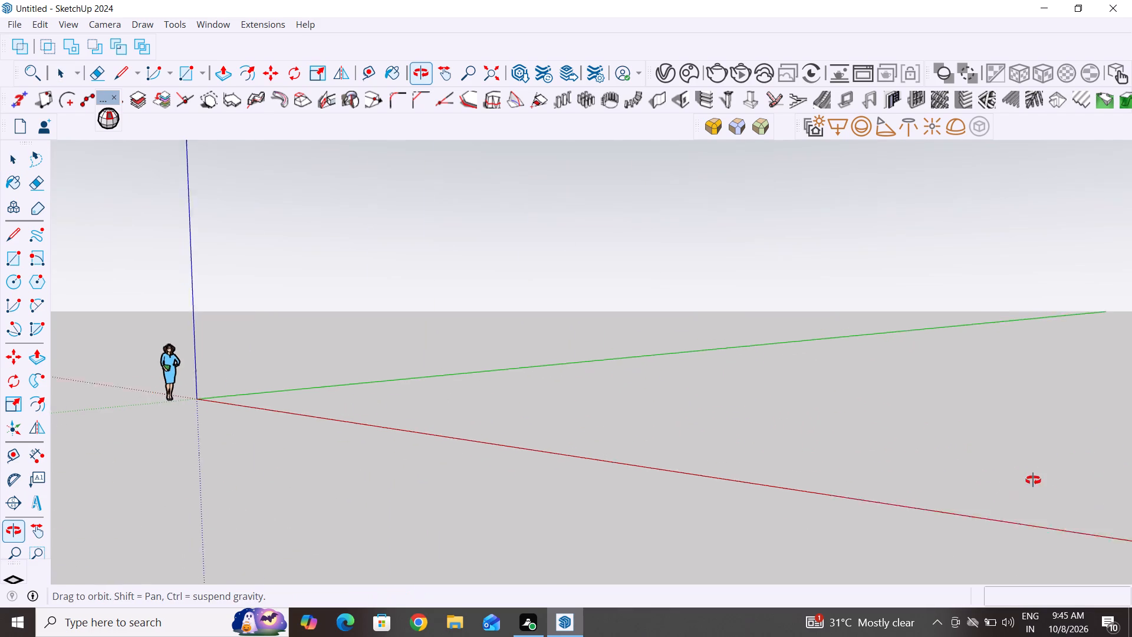
pyautogui.moveTo(1033, 480); pyautogui.dragTo(968, 536, button='middle')
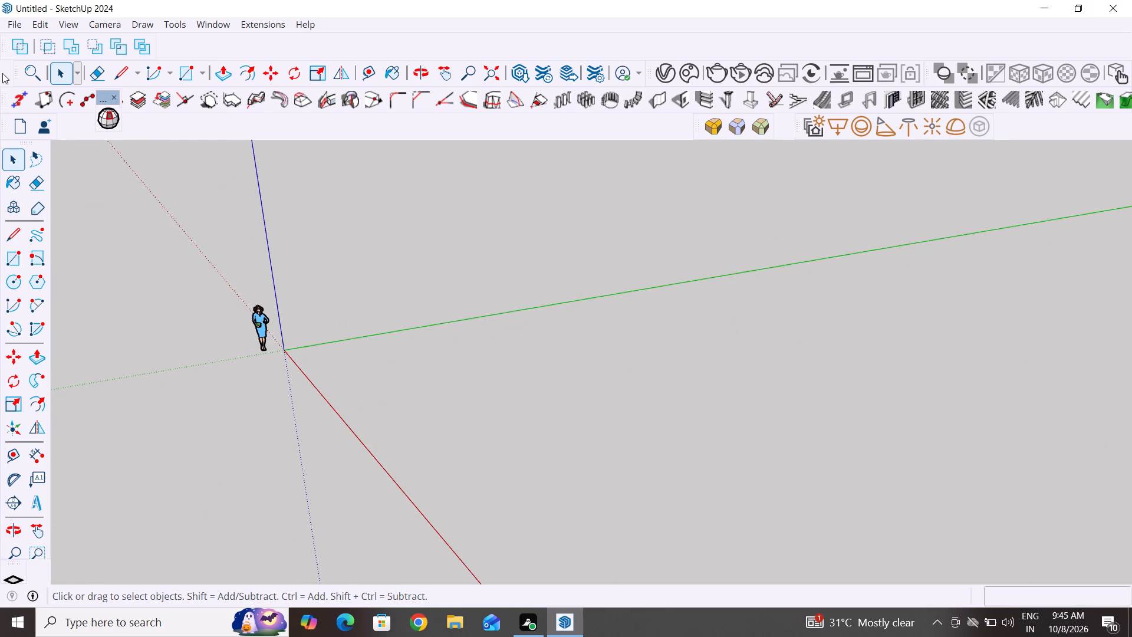
pyautogui.click(17, 237)
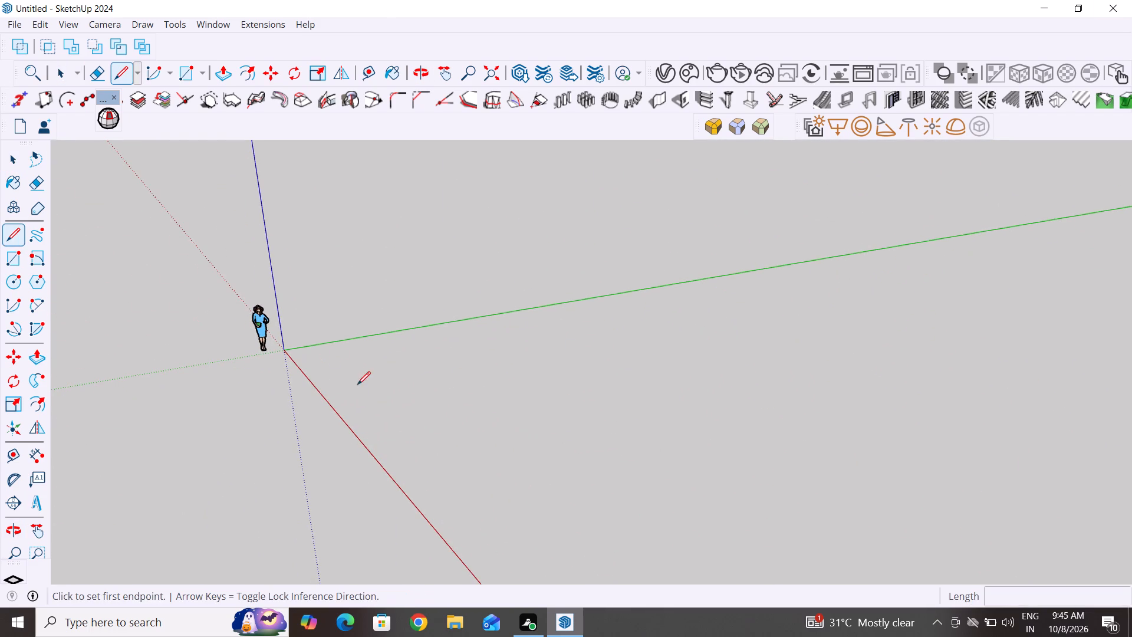
pyautogui.click(338, 351)
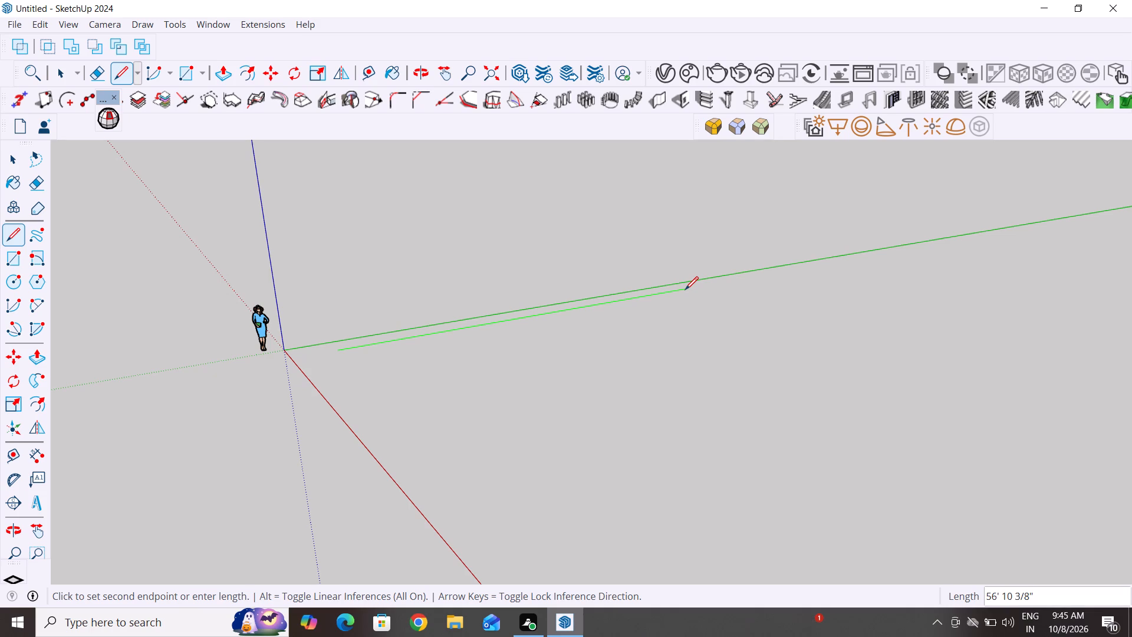
pyautogui.write('10')
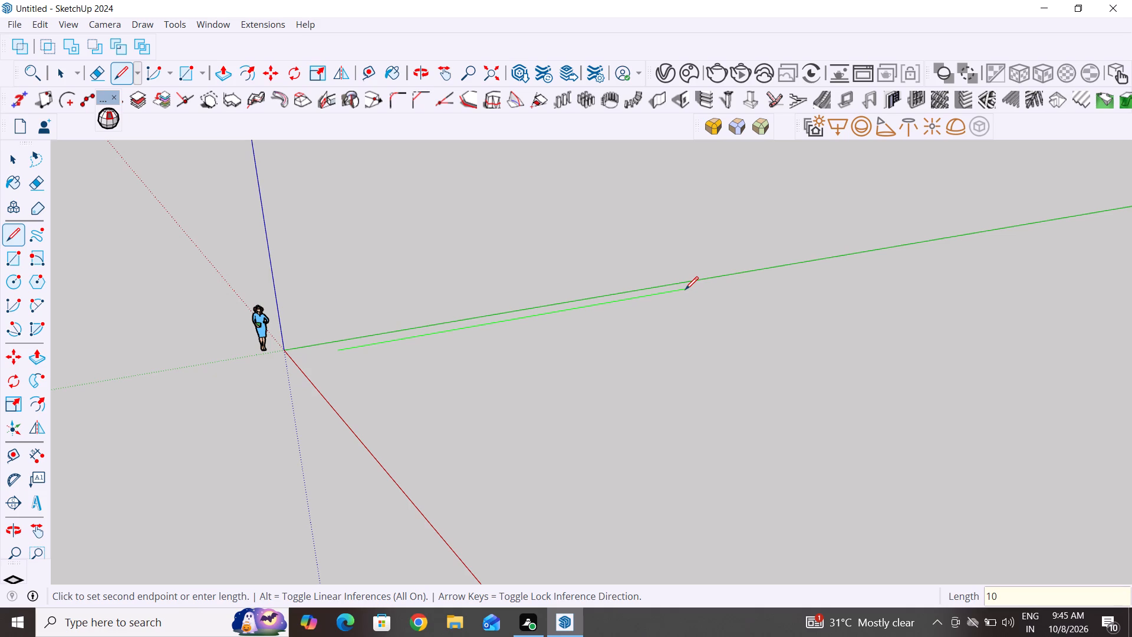
pyautogui.press("'")
pyautogui.press('Return')
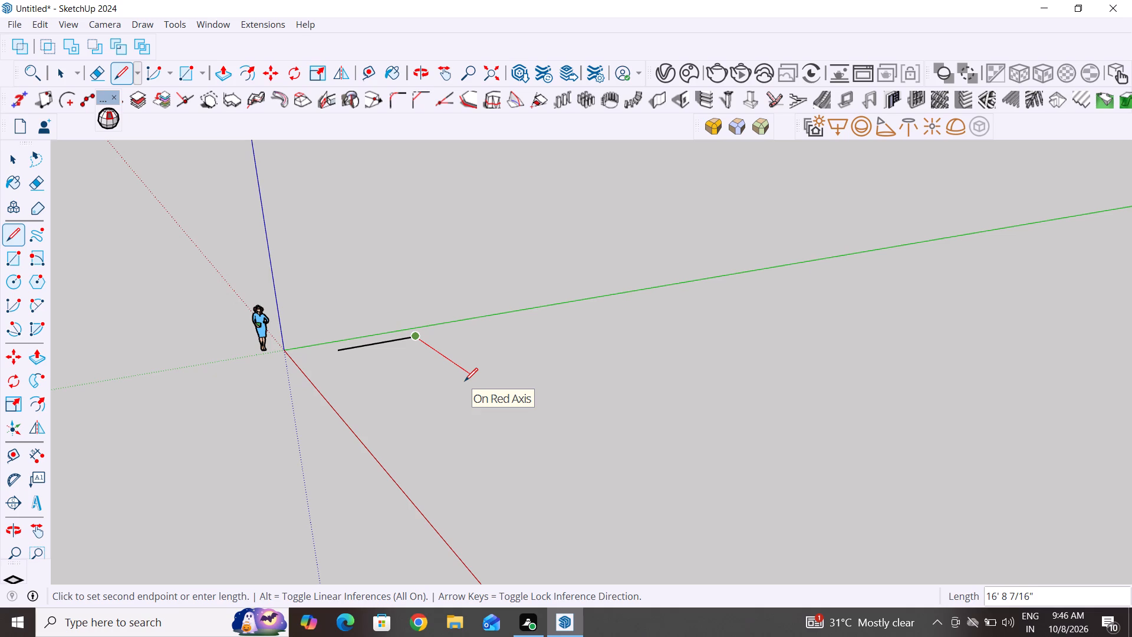
pyautogui.write('10')
pyautogui.press("'")
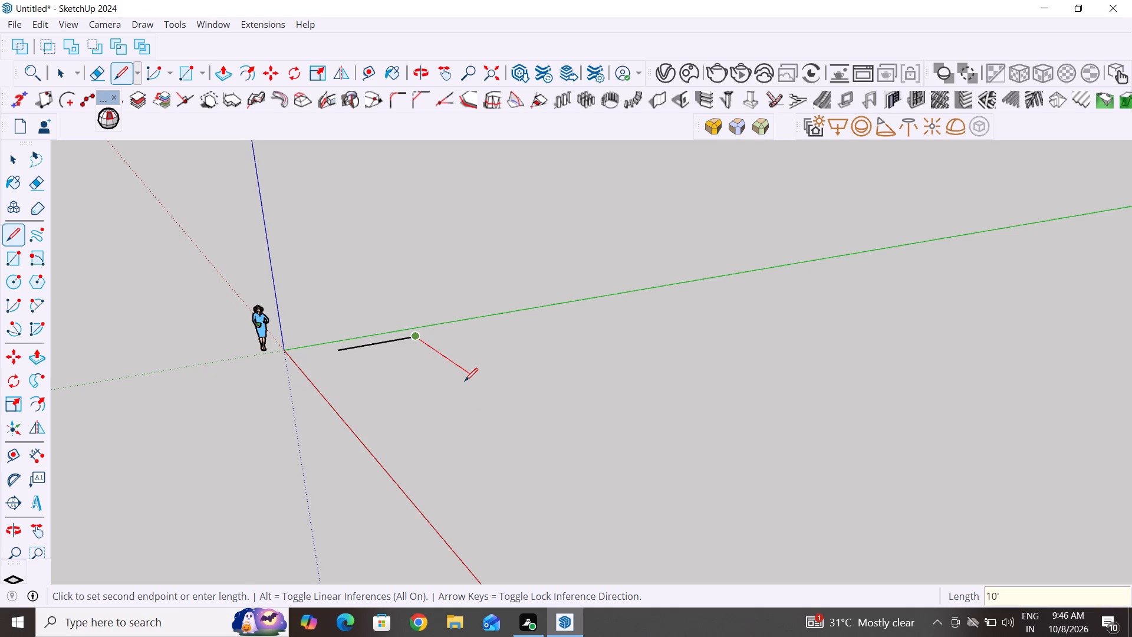
pyautogui.press('Return')
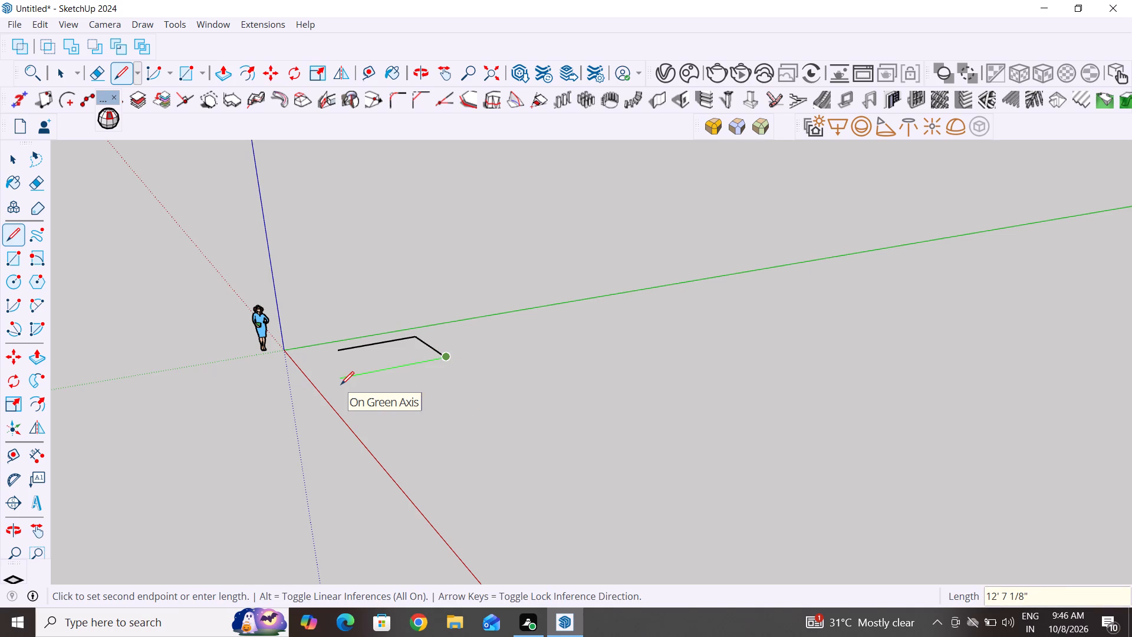
pyautogui.write("10'")
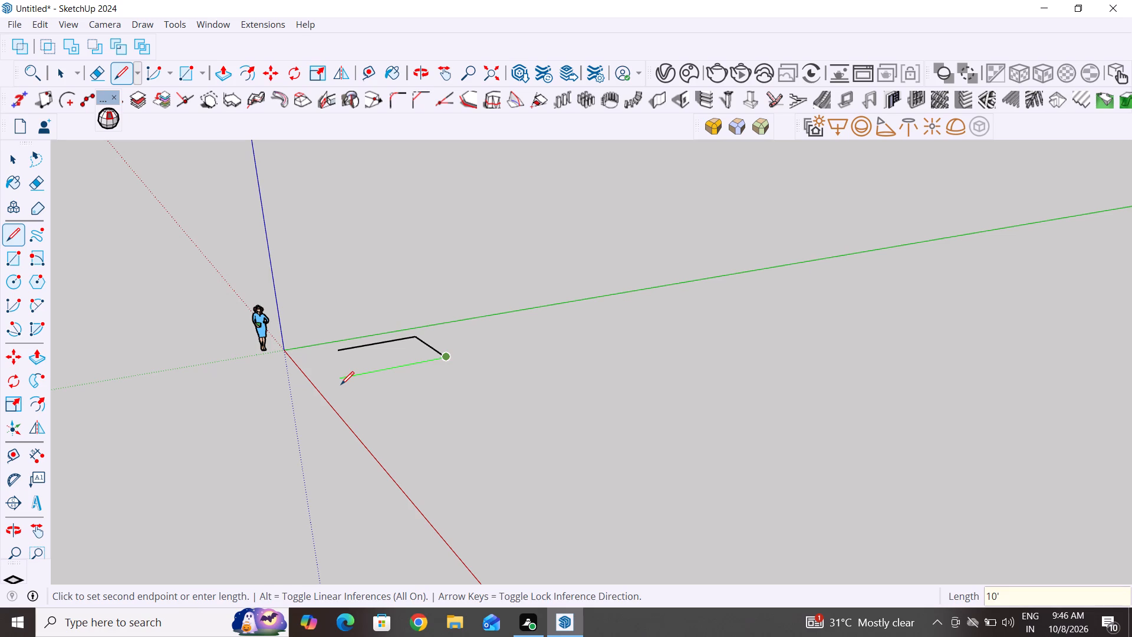
pyautogui.press('Return')
pyautogui.scroll(6, 335, 352)
pyautogui.moveTo(340, 355); pyautogui.dragTo(374, 485, button='middle')
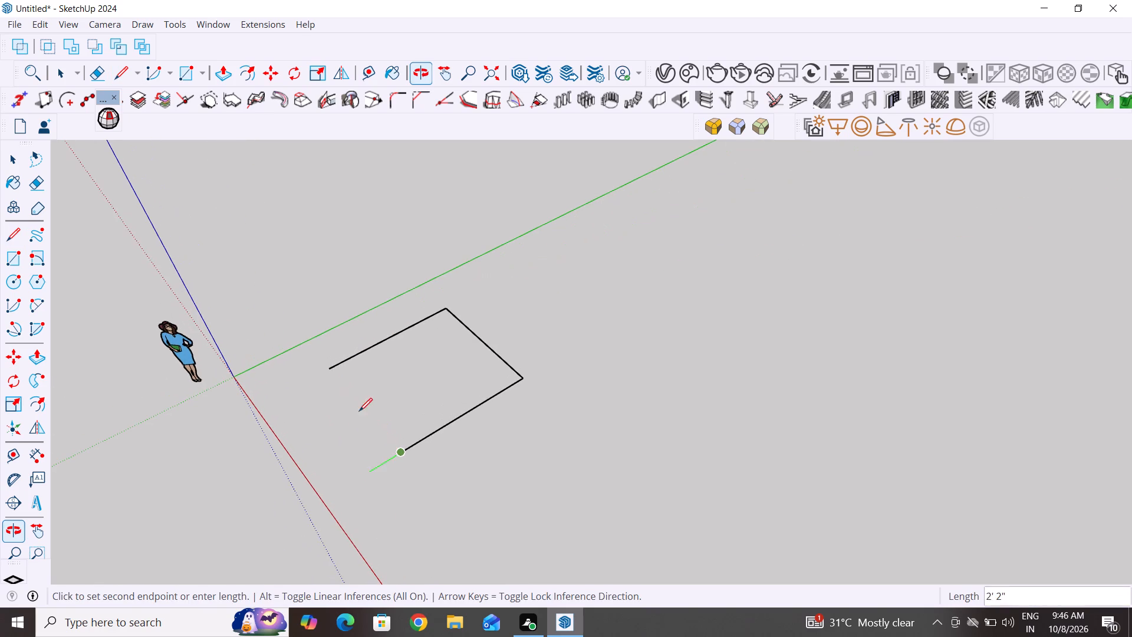
pyautogui.click(330, 371)
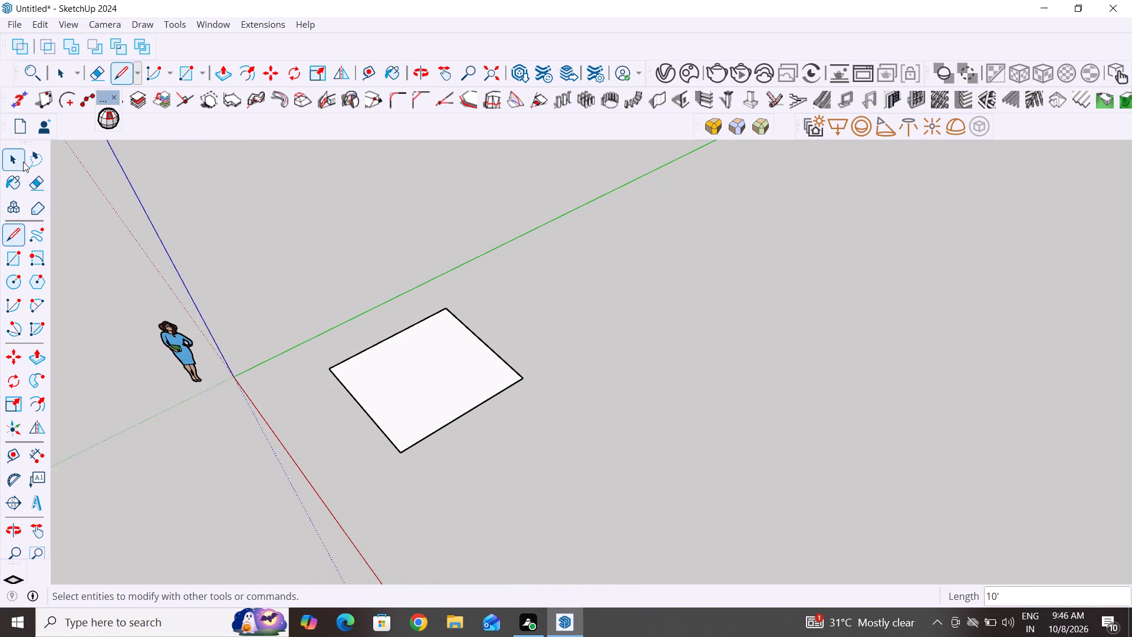
# Offset the square's outline outward by 10" to form the wall thickness.
pyautogui.click(19, 159)
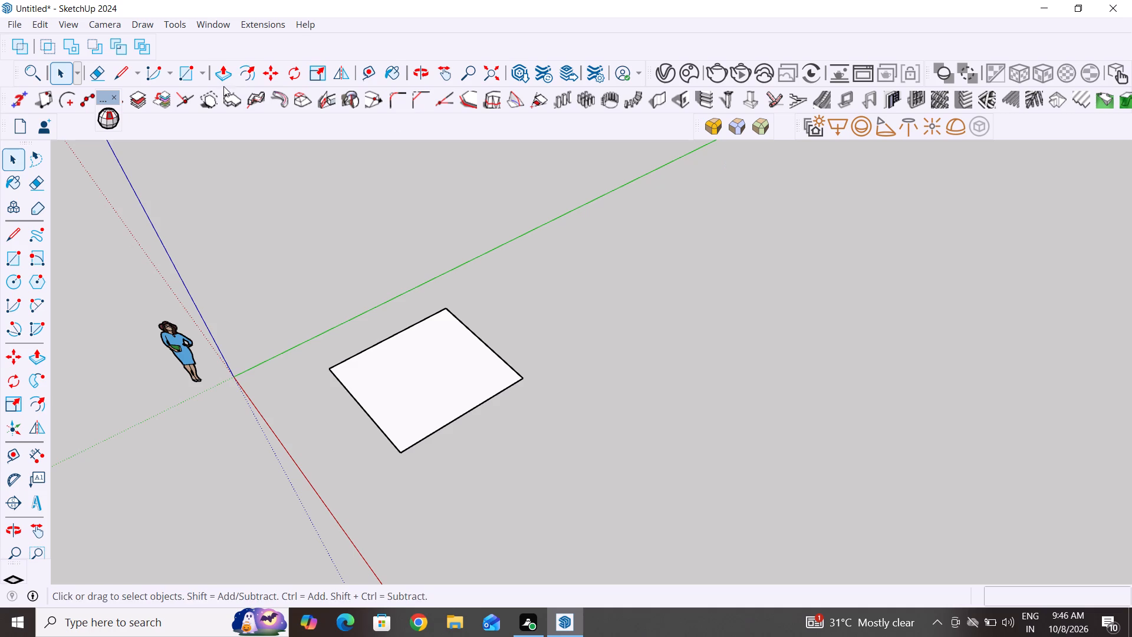
pyautogui.click(245, 75)
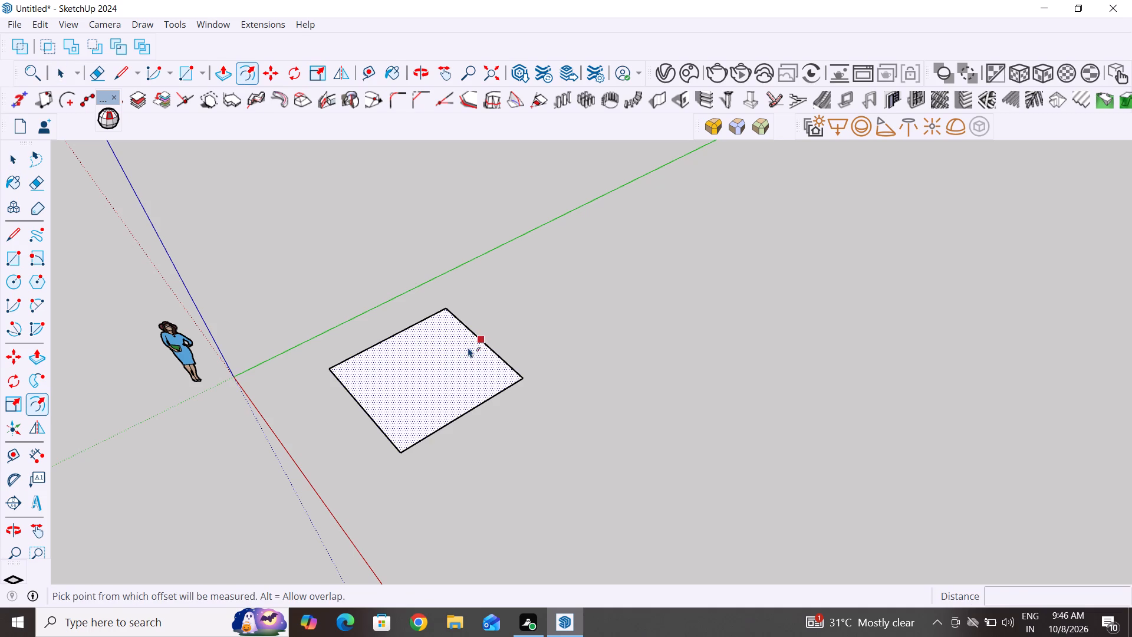
pyautogui.moveTo(469, 347); pyautogui.dragTo(495, 340)
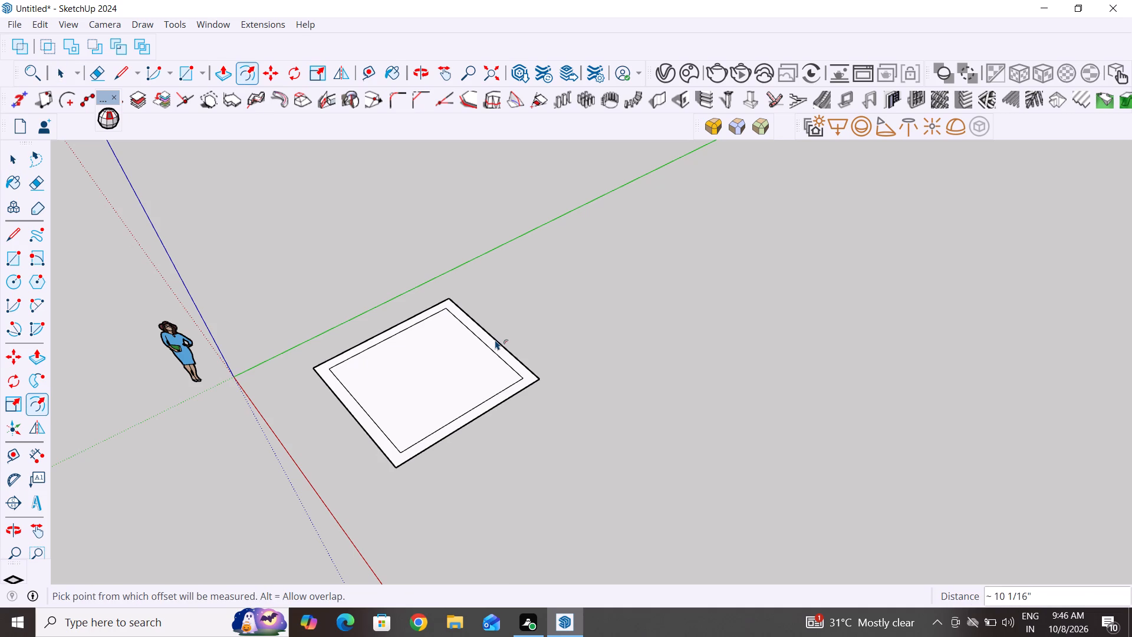
pyautogui.write('10"')
pyautogui.press('Return')
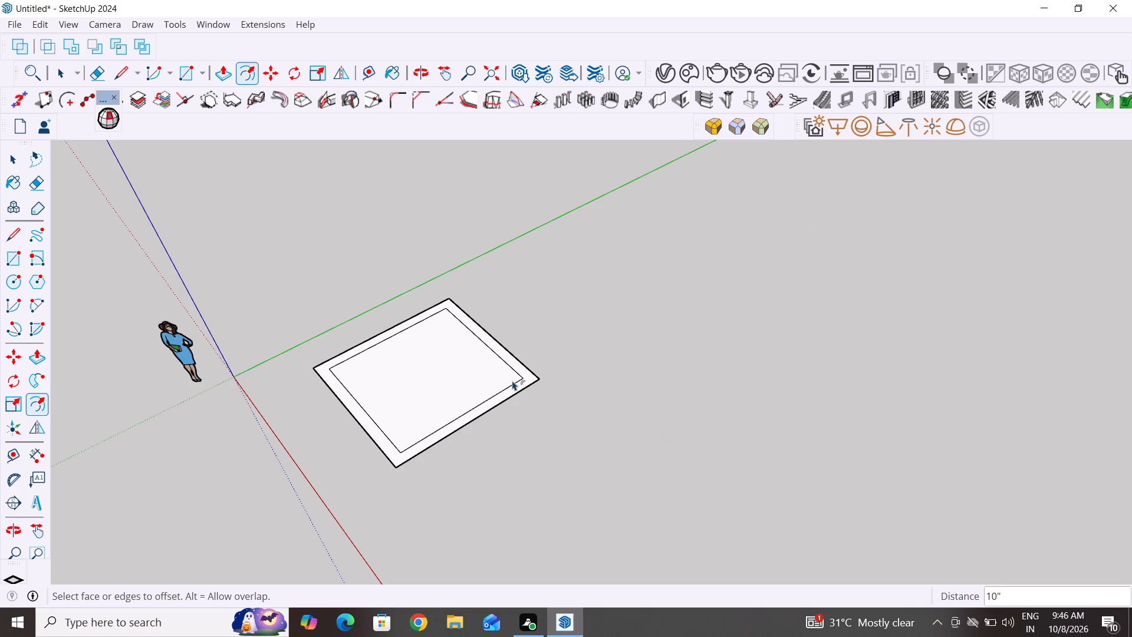
# Draw a 3' line parallel to the red axis from the outer outline's corner nearest the green axis, extending the wall edge toward that axis.
pyautogui.scroll(-3, 463, 389)
pyautogui.scroll(9, 525, 264)
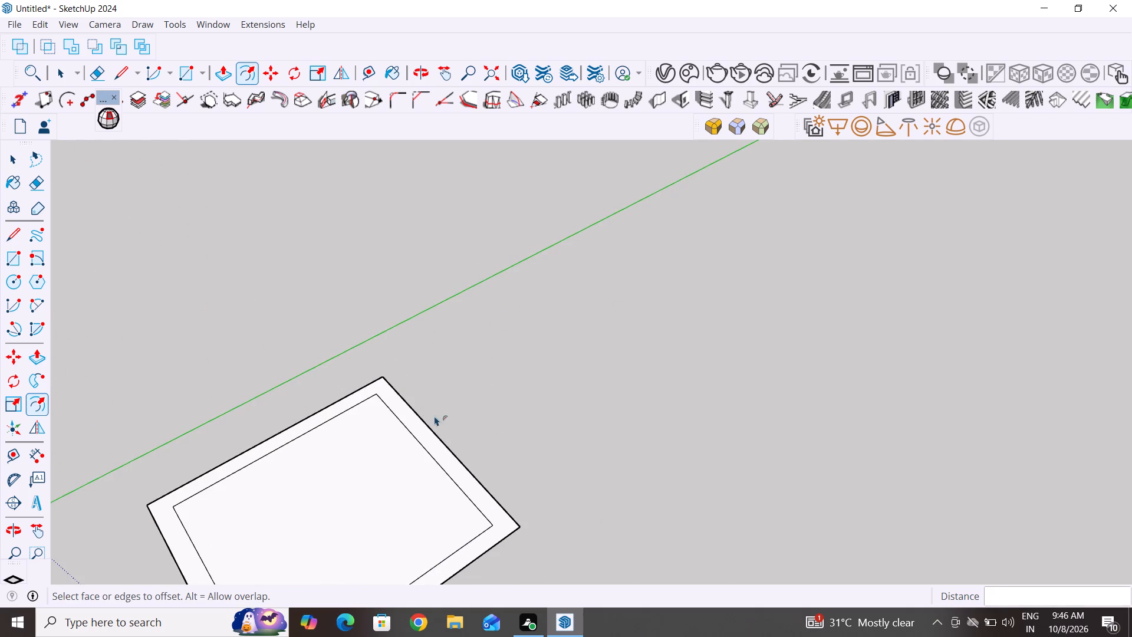
pyautogui.scroll(3, 422, 404)
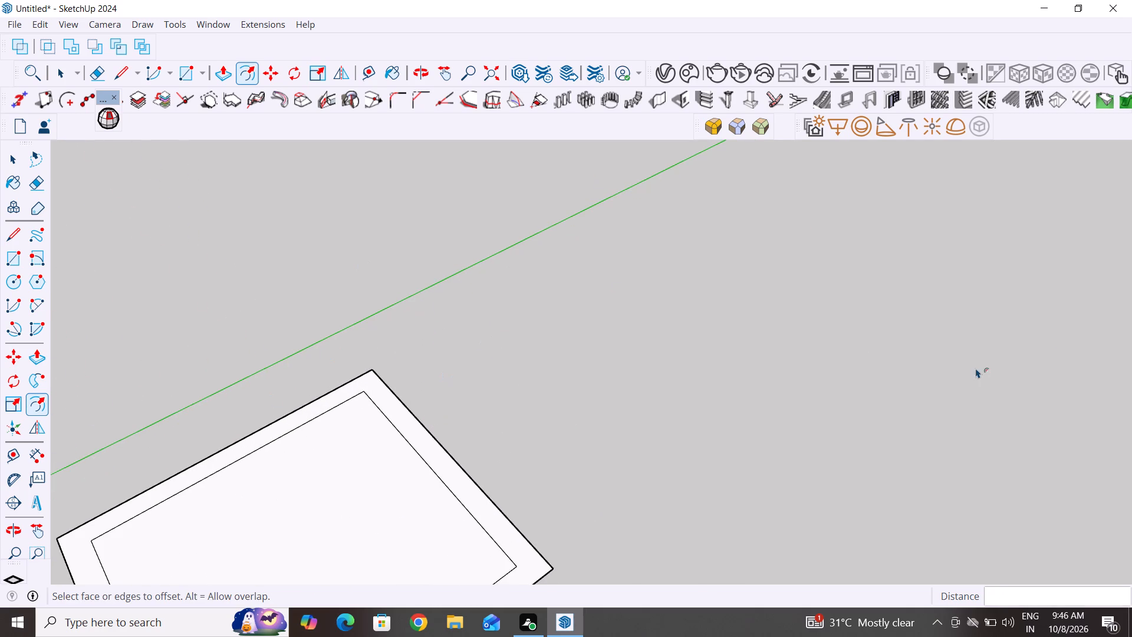
pyautogui.click(11, 239)
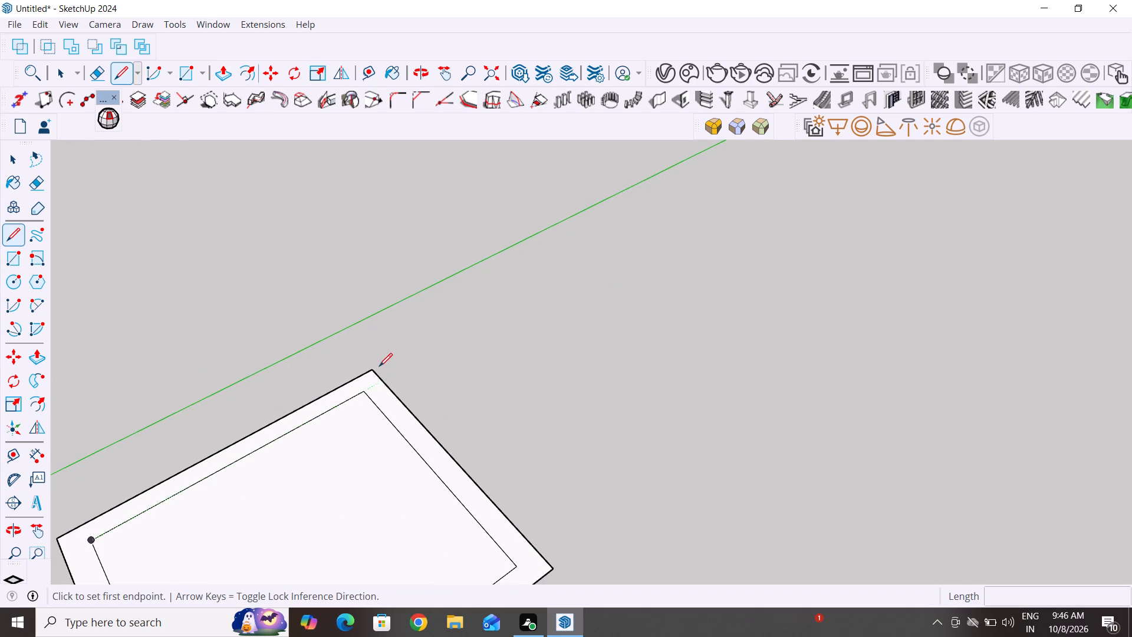
pyautogui.click(368, 370)
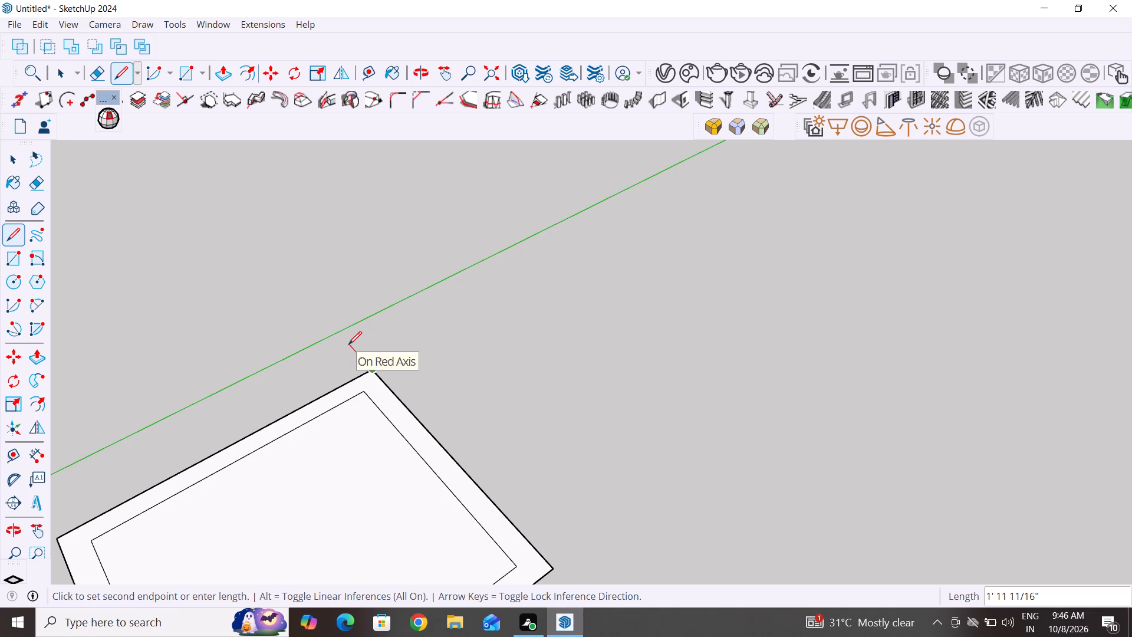
pyautogui.write("3'")
pyautogui.press('Return')
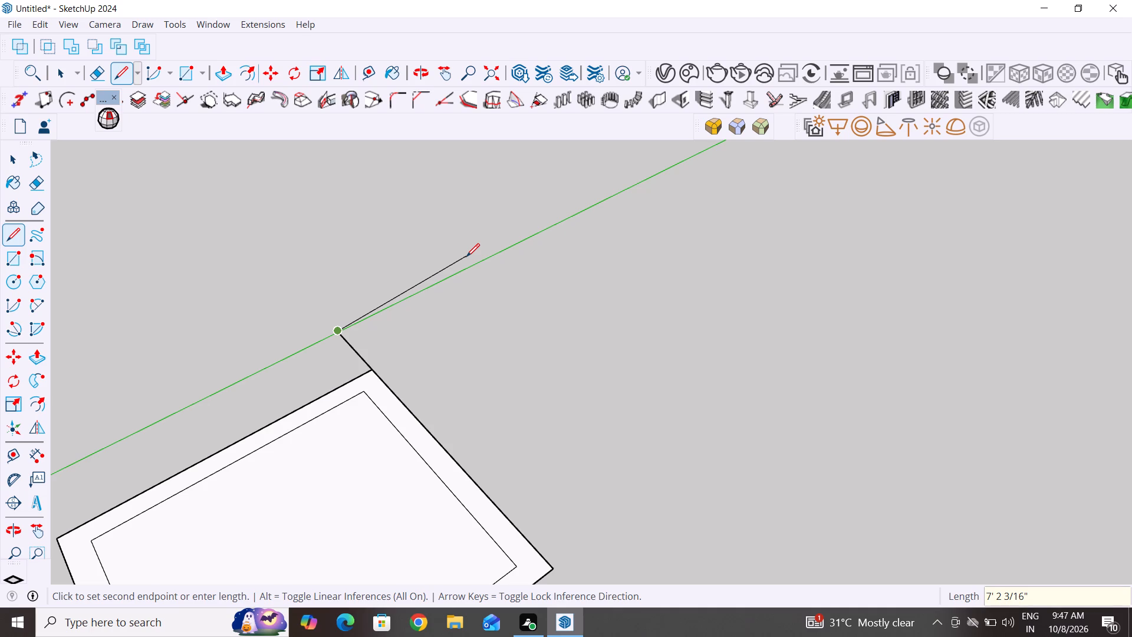
pyautogui.press('Escape')
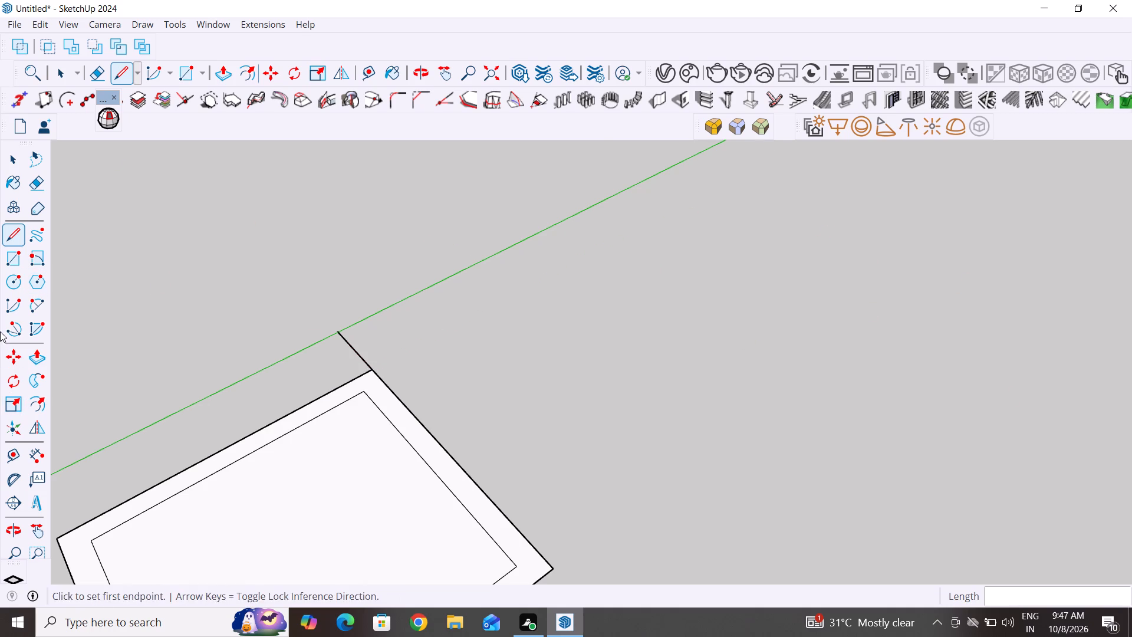
# Place a parallel guide 3' outside the outer wall edge that continues into the 3' line.
pyautogui.click(12, 458)
pyautogui.click(439, 445)
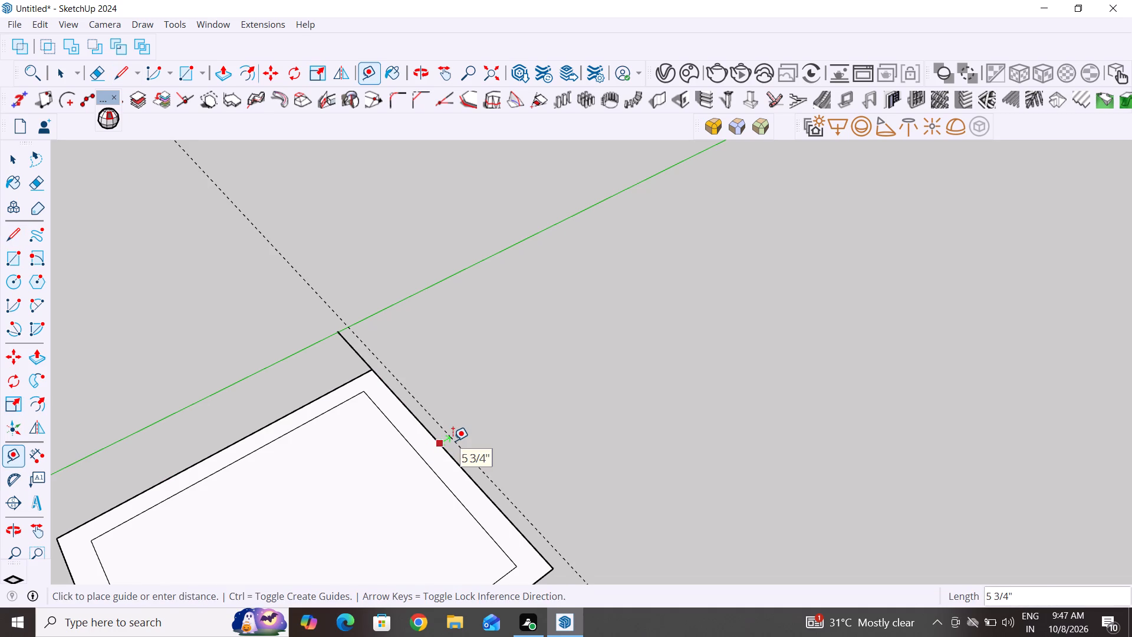
pyautogui.press('3')
pyautogui.press("'")
pyautogui.press('Return')
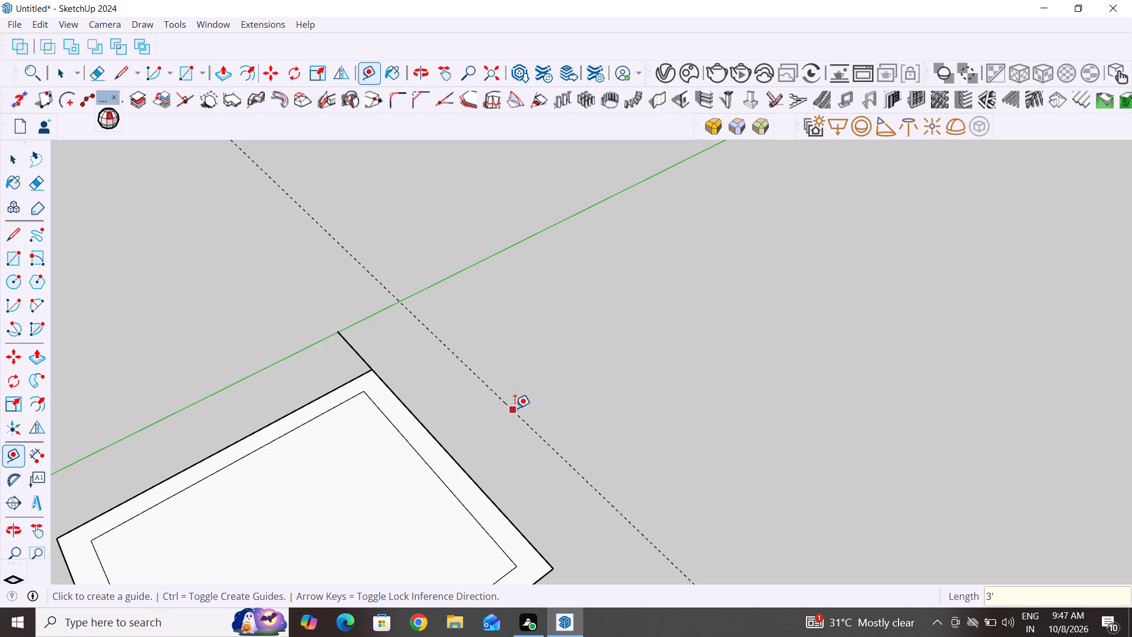
# Place a parallel guide 2" outside the existing guide, on the side away from the square room.
pyautogui.click(515, 408)
pyautogui.scroll(4, 534, 395)
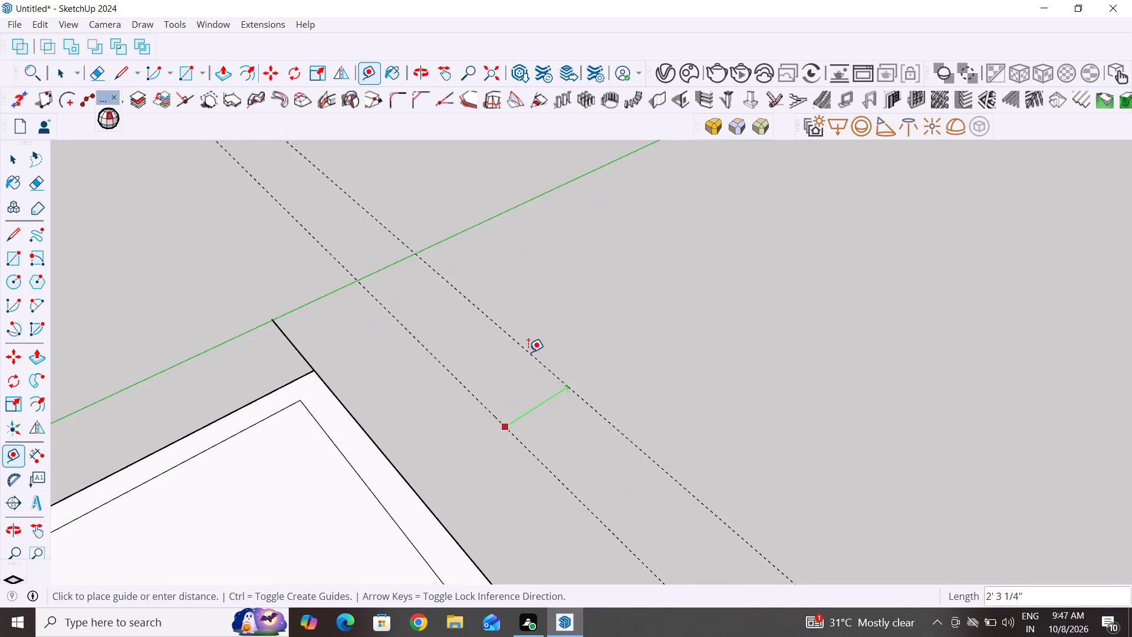
pyautogui.scroll(2, 522, 428)
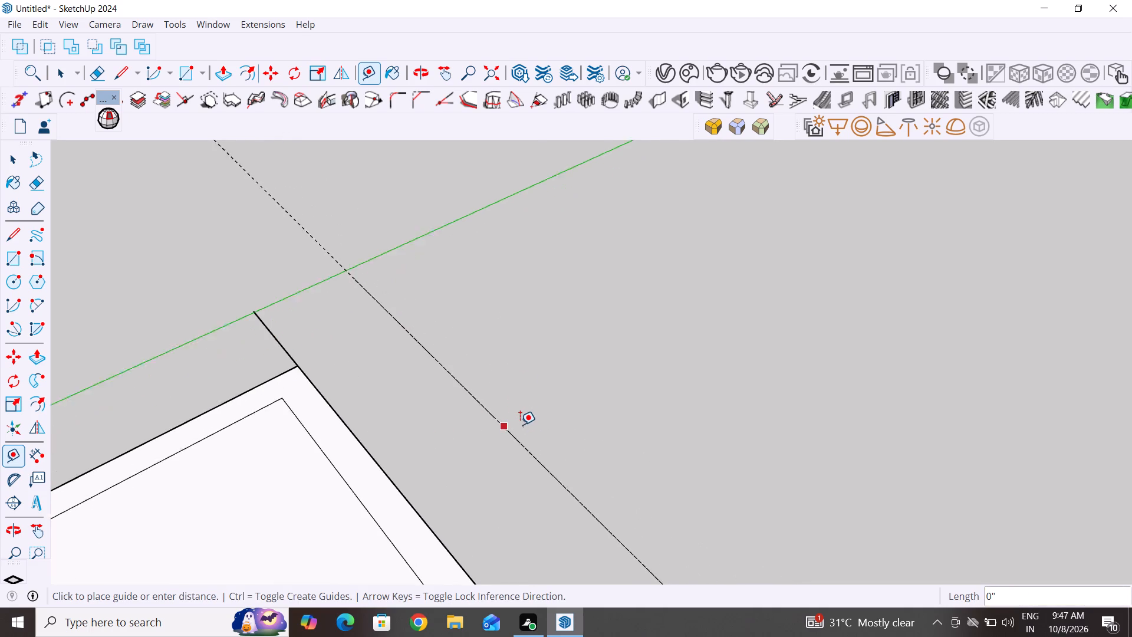
pyautogui.scroll(2, 520, 425)
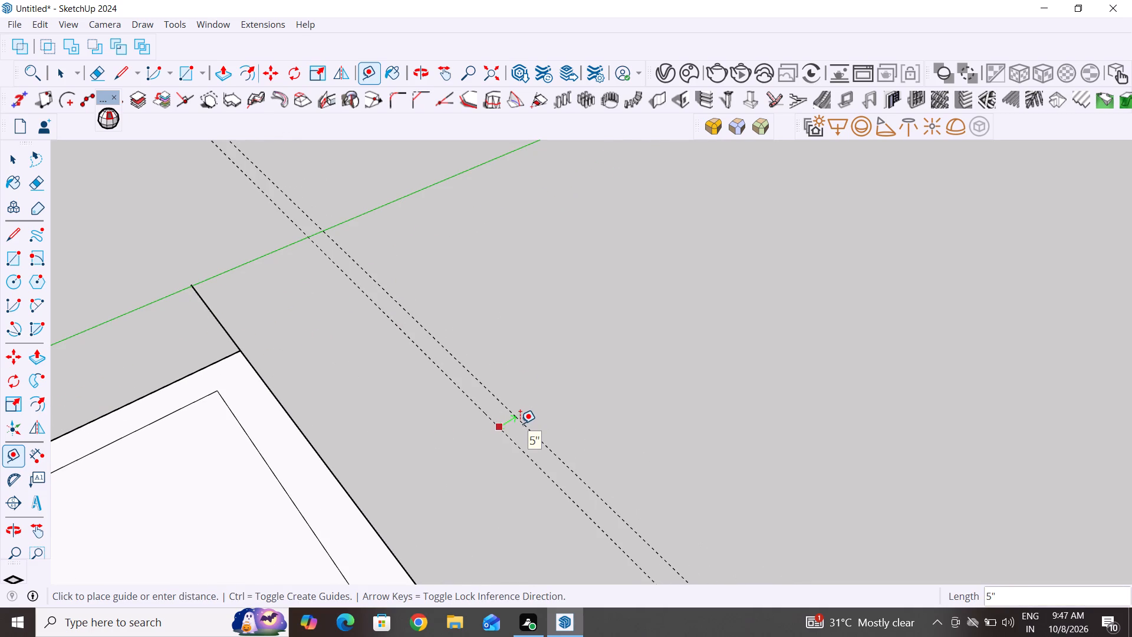
pyautogui.write('2"')
pyautogui.press('Return')
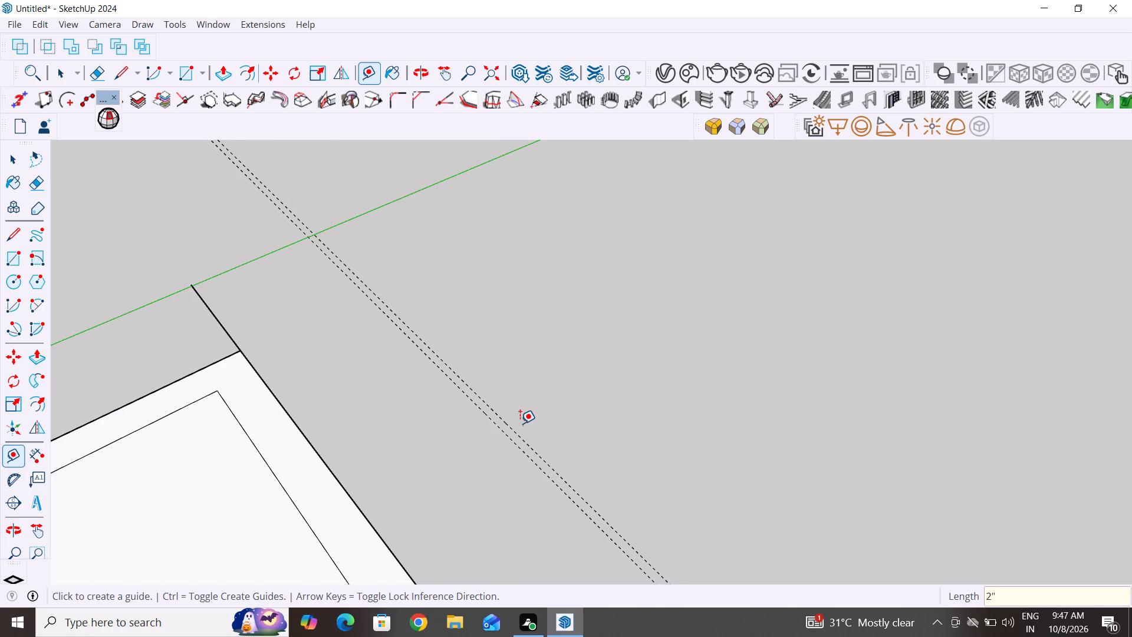
# Place another parallel guide 3' farther out from the 2" guide.
pyautogui.click(518, 434)
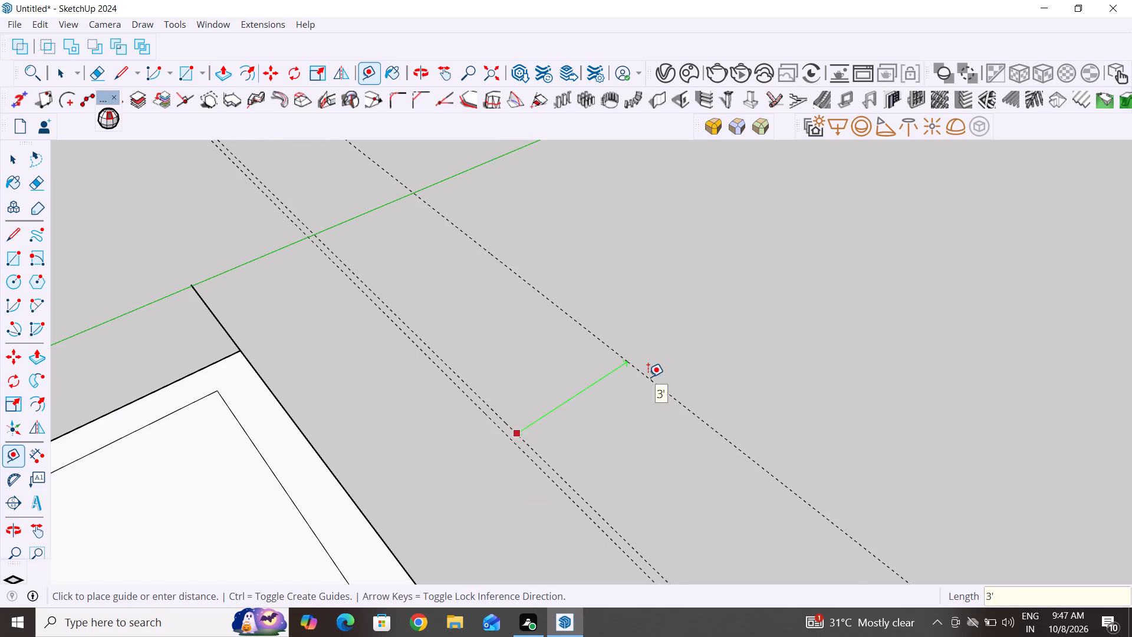
pyautogui.write("3'")
pyautogui.press('Return')
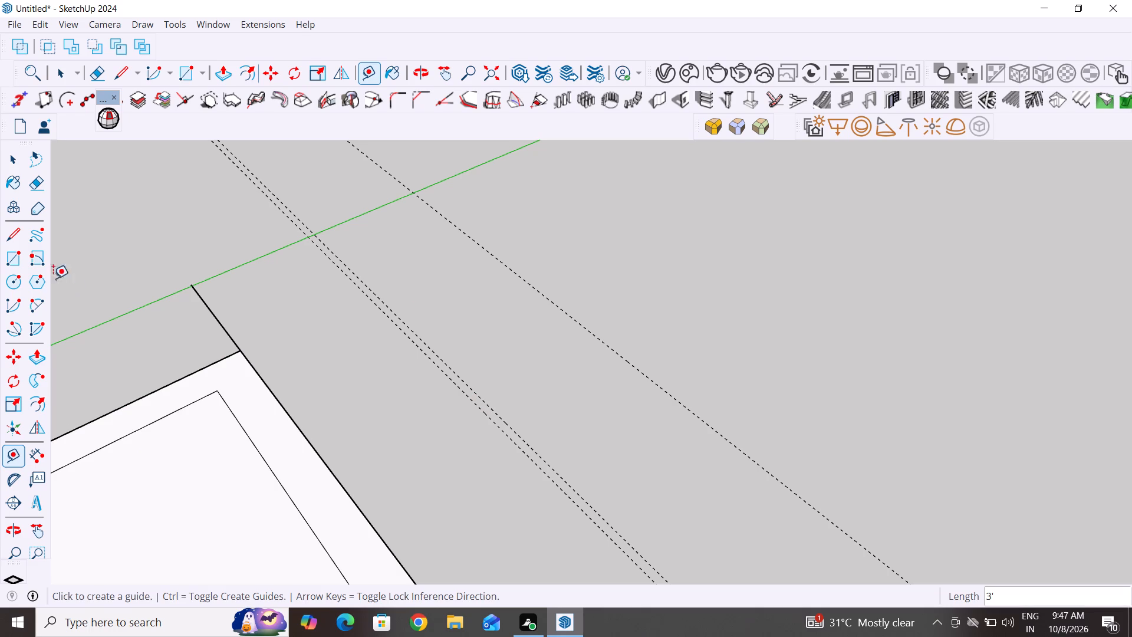
# Draw two 6' 2" lines from the ends of the 3' line to the outermost guide and join them with a 3' line, closing the rectangle.
pyautogui.click(17, 235)
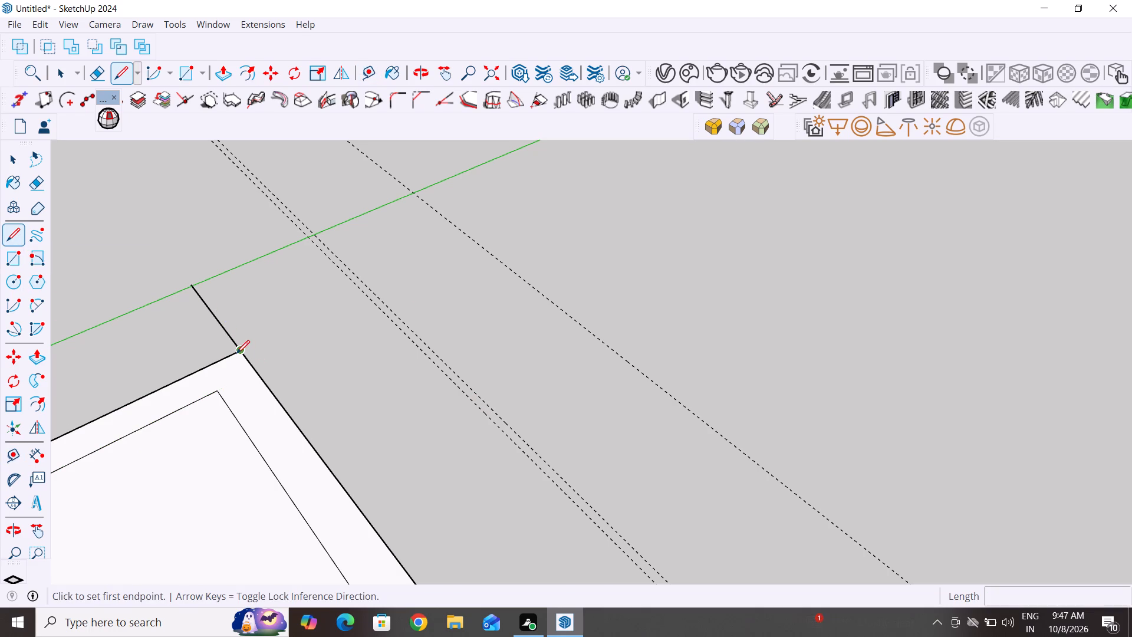
pyautogui.click(236, 353)
pyautogui.click(477, 241)
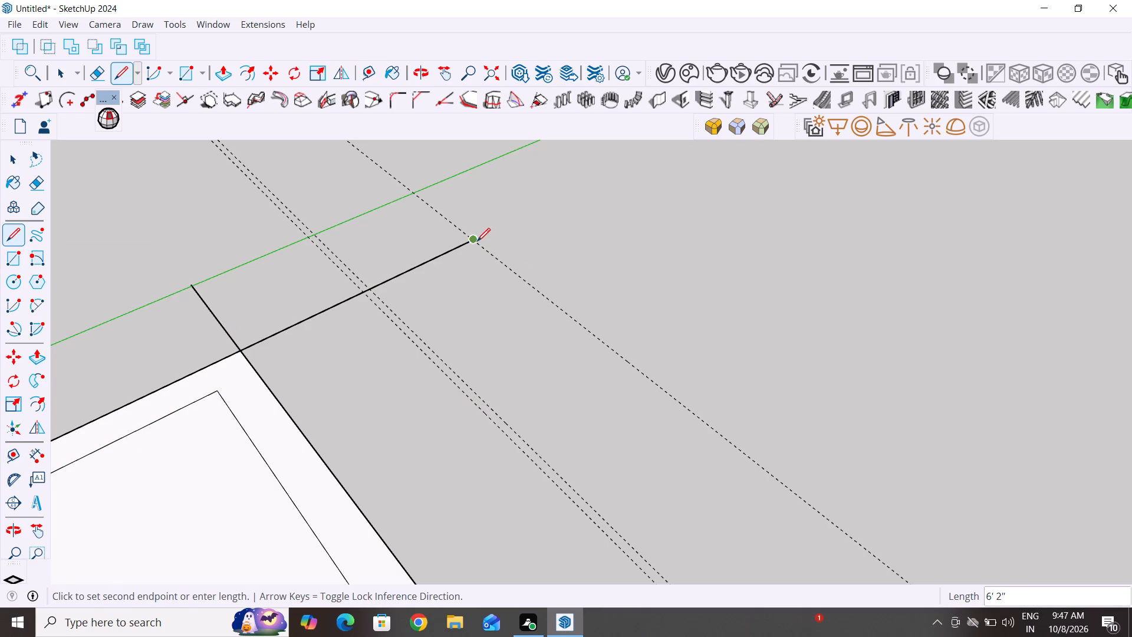
pyautogui.press('Escape')
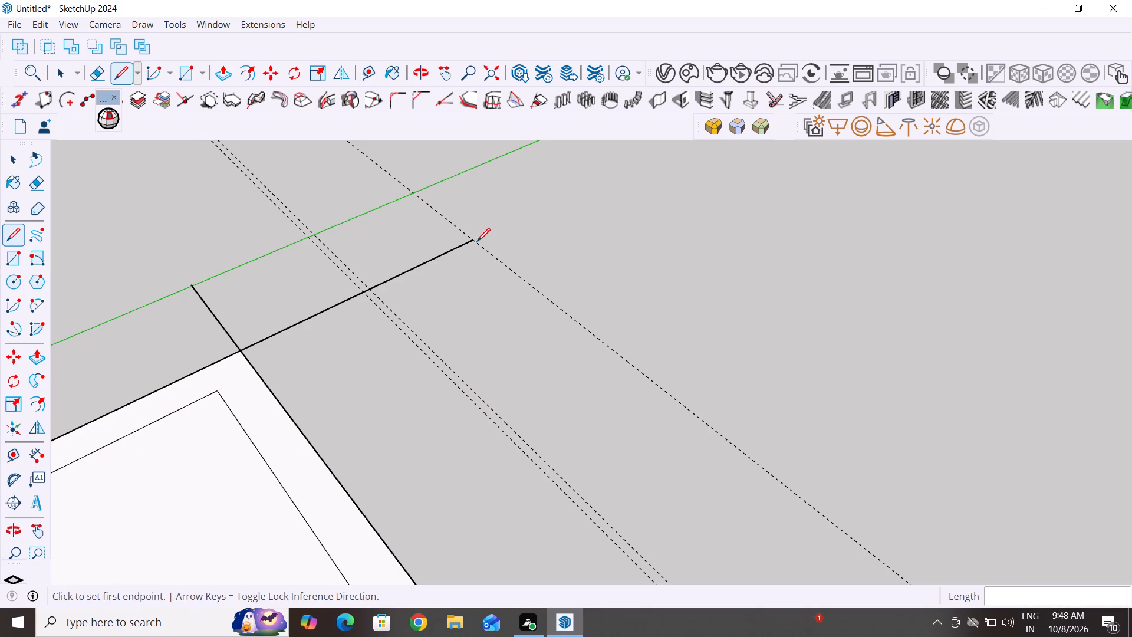
pyautogui.click(189, 285)
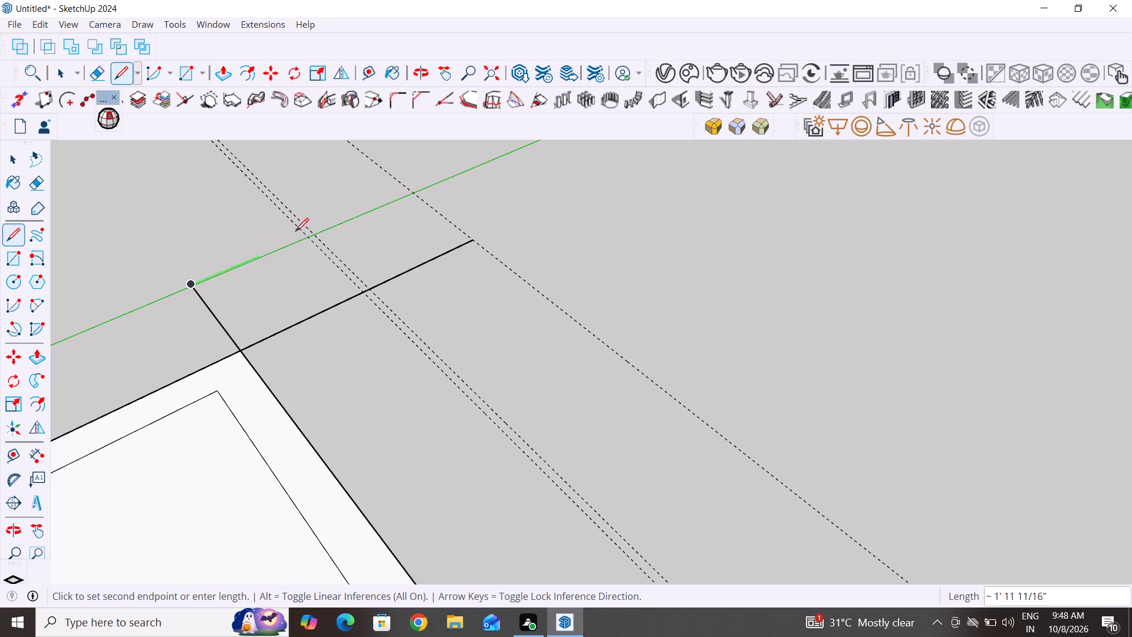
pyautogui.click(414, 192)
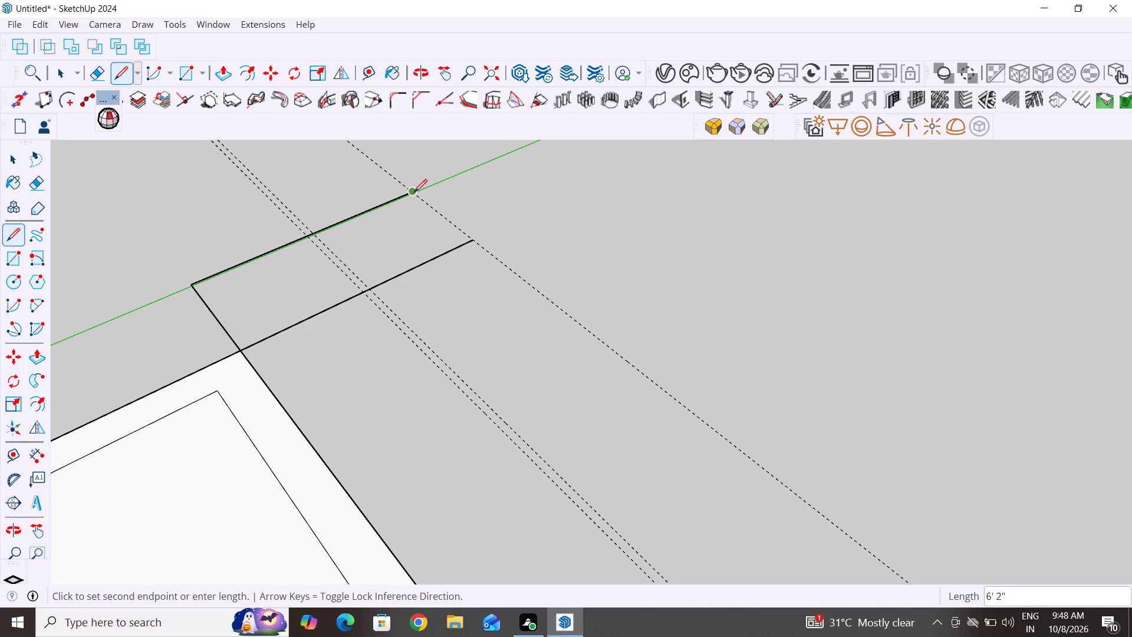
pyautogui.press('Escape')
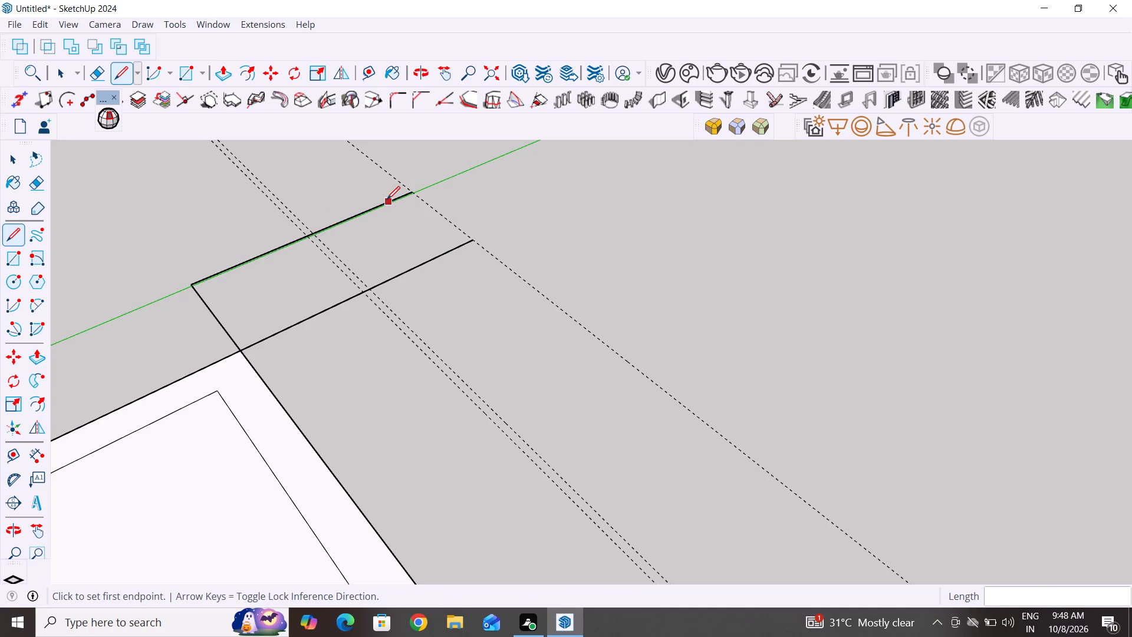
pyautogui.click(416, 189)
pyautogui.click(476, 242)
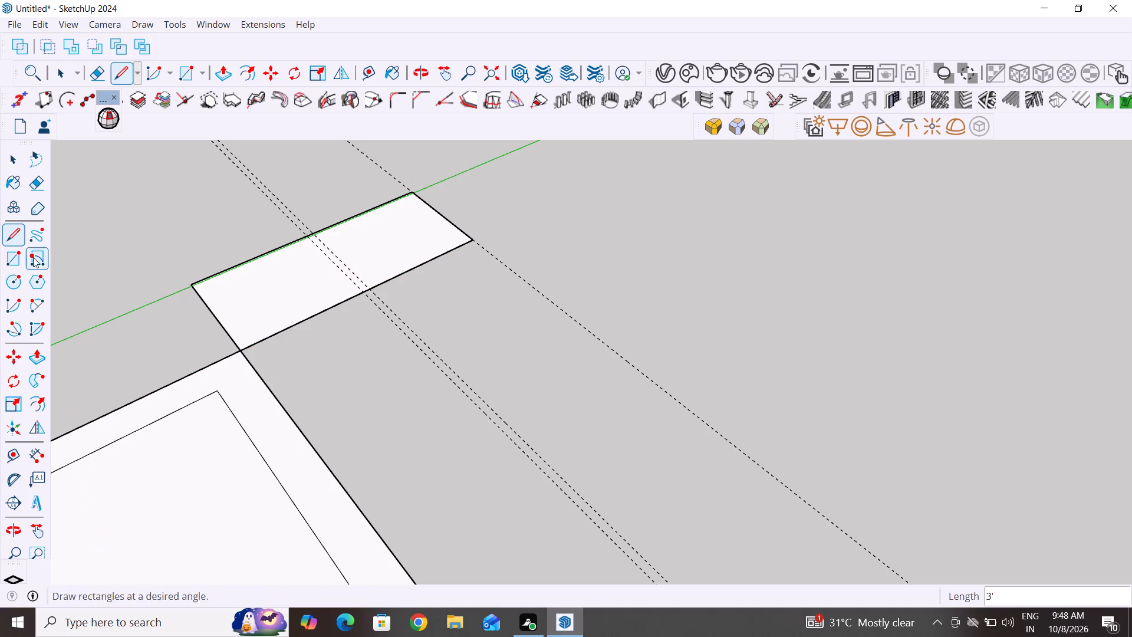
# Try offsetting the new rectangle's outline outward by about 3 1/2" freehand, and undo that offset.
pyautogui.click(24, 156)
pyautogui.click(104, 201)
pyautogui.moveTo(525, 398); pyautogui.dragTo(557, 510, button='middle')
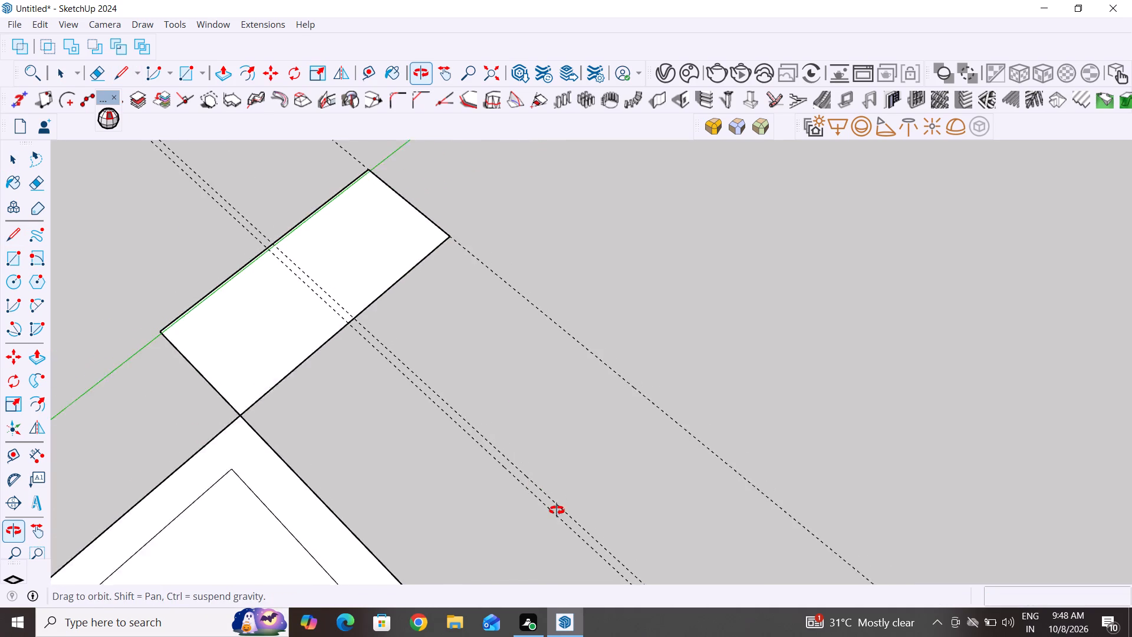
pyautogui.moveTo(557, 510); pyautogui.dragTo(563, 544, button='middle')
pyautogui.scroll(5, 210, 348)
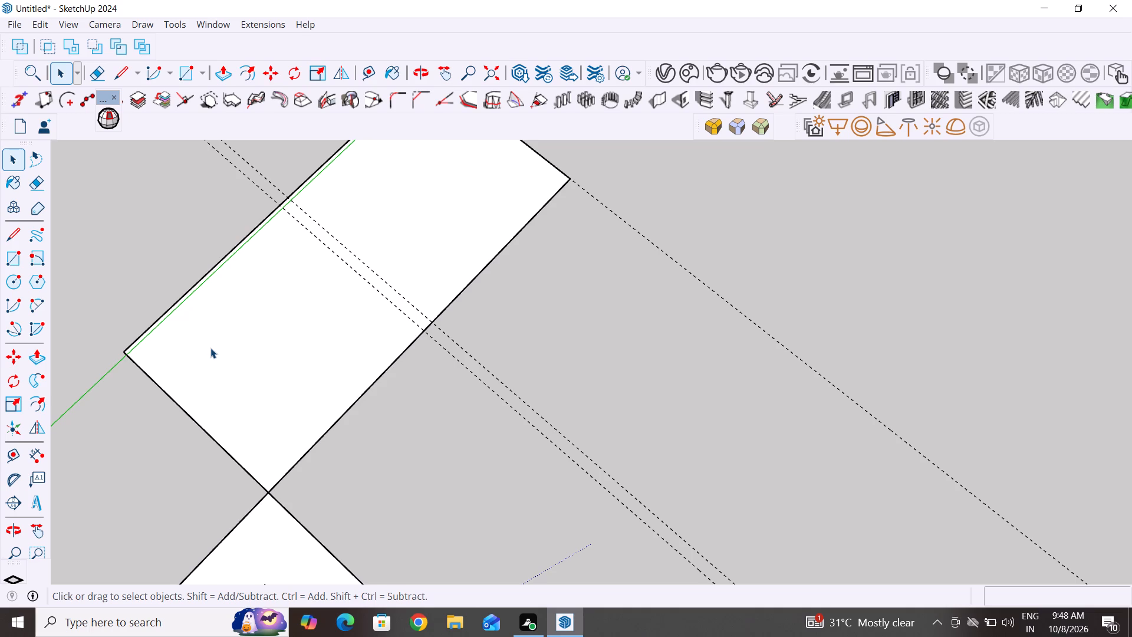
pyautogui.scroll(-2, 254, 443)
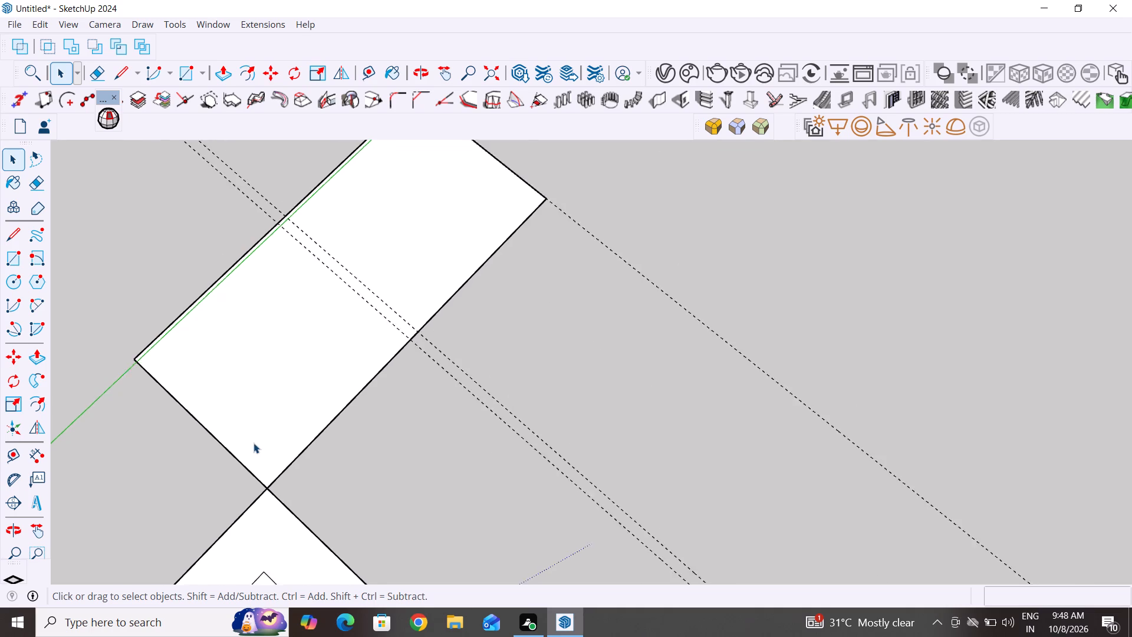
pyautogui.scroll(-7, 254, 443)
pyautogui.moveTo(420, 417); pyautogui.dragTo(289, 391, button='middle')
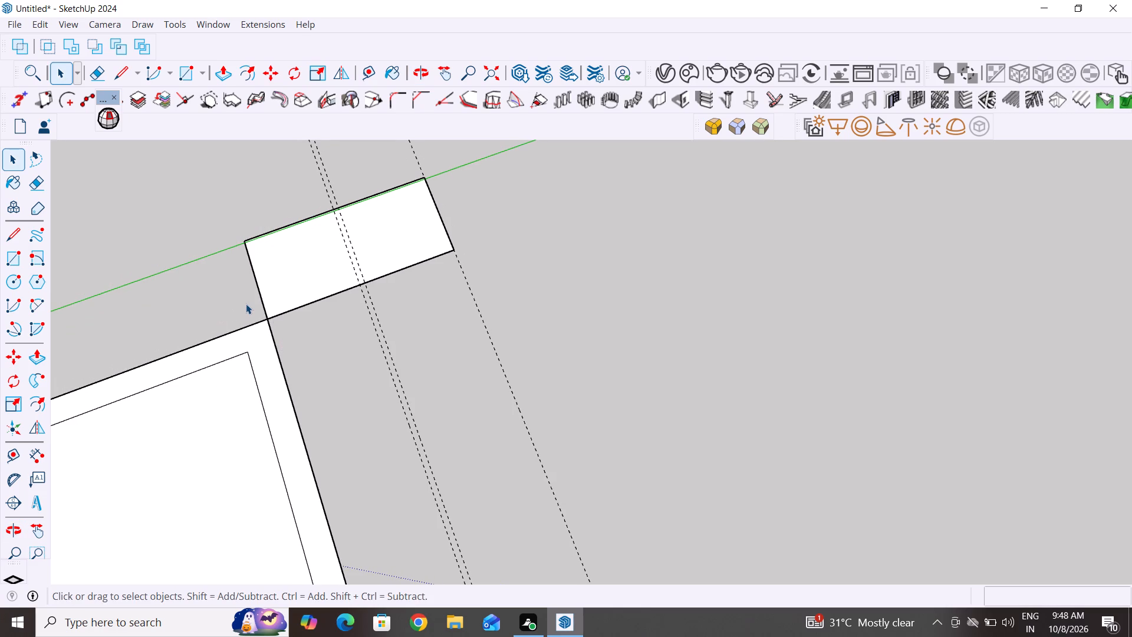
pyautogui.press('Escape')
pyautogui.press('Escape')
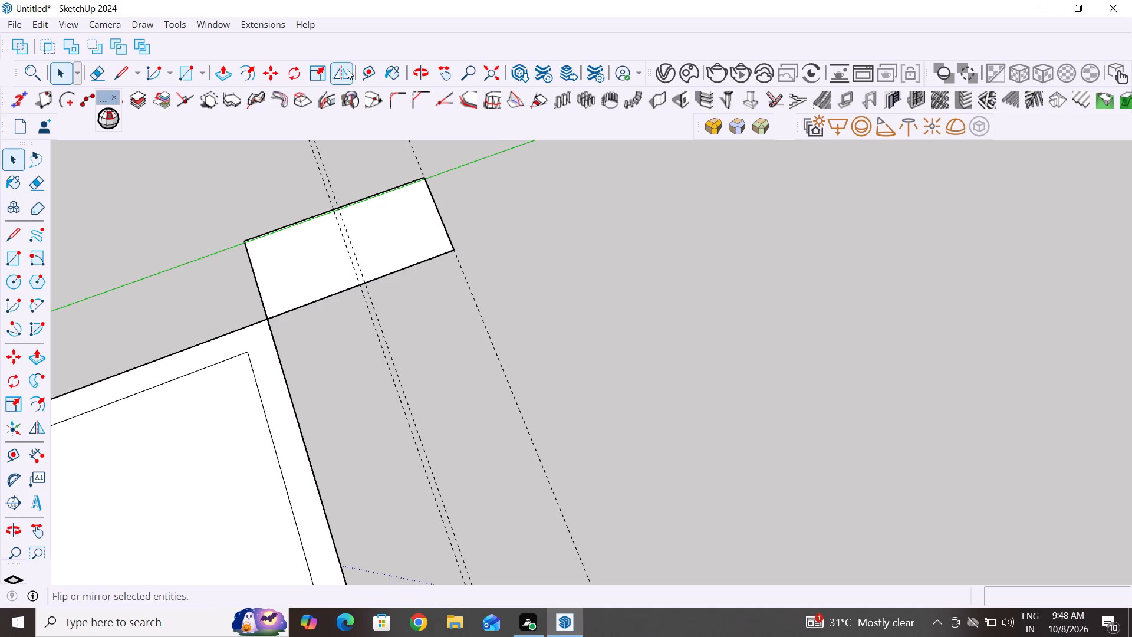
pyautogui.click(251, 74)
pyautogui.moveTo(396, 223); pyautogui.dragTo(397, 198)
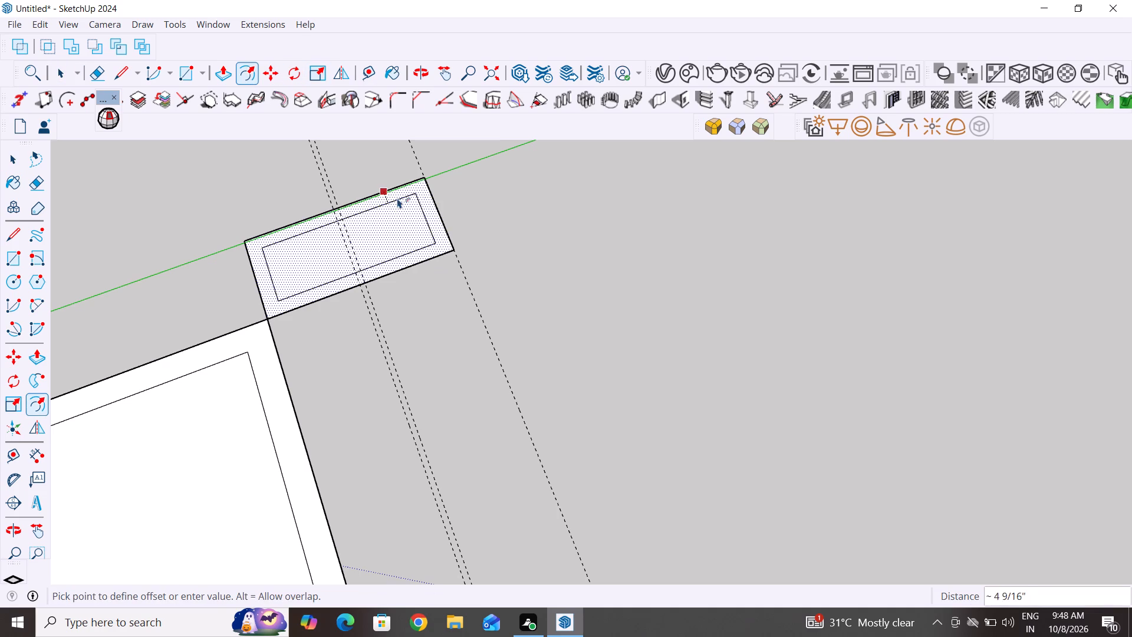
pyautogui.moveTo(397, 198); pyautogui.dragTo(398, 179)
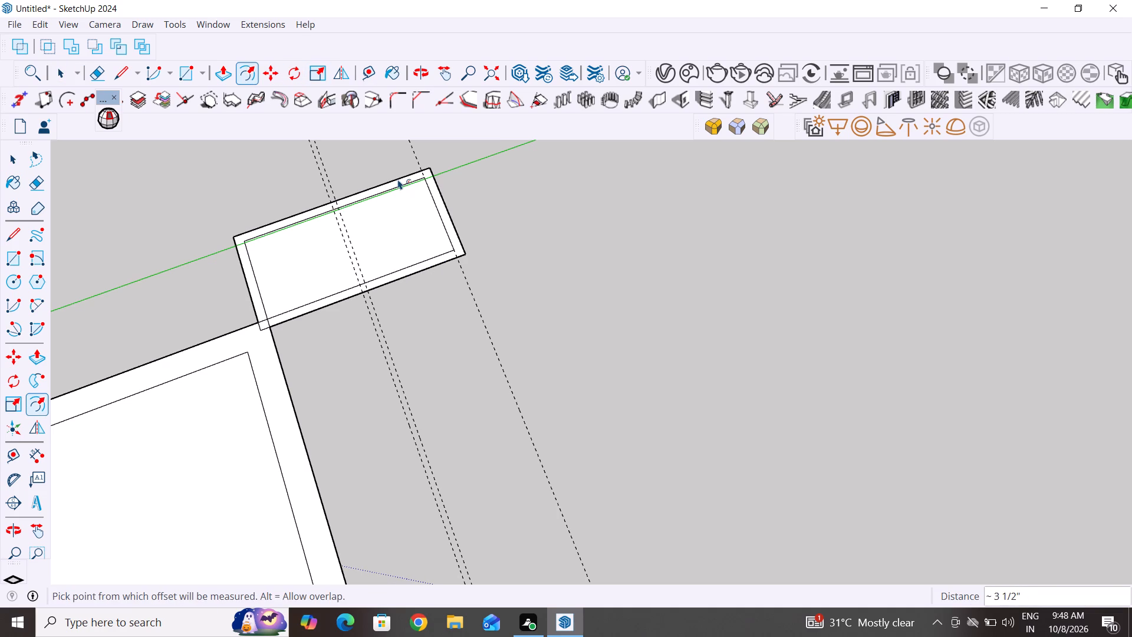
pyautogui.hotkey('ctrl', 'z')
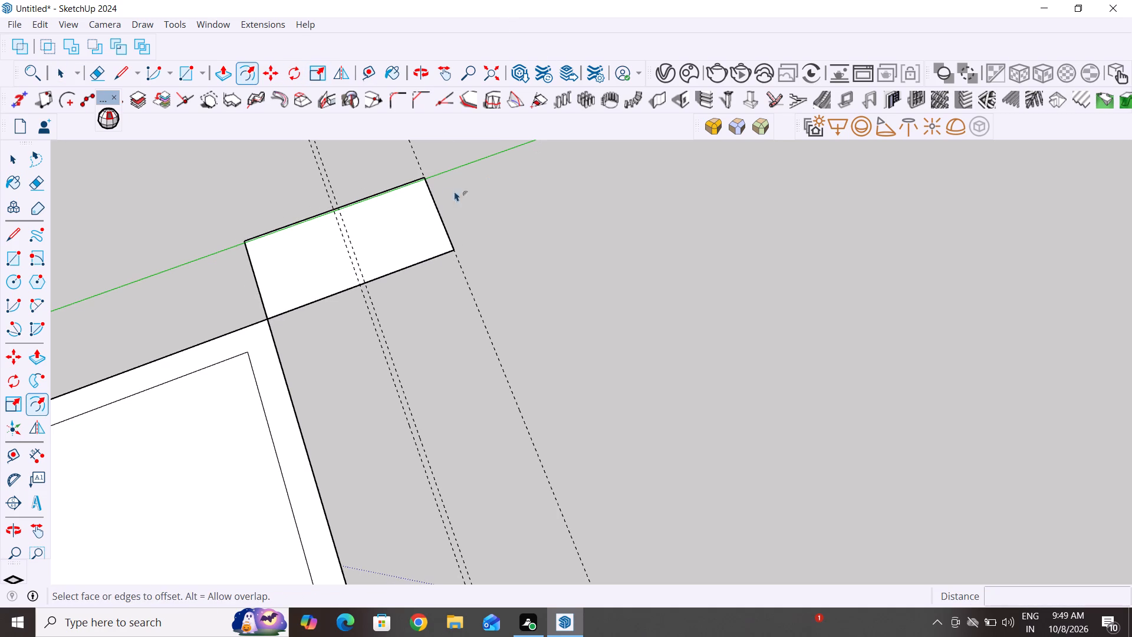
# Offset the 6' 2" by 3' rectangle's outline outward by 6" to form its wall thickness.
pyautogui.moveTo(396, 198); pyautogui.dragTo(397, 177)
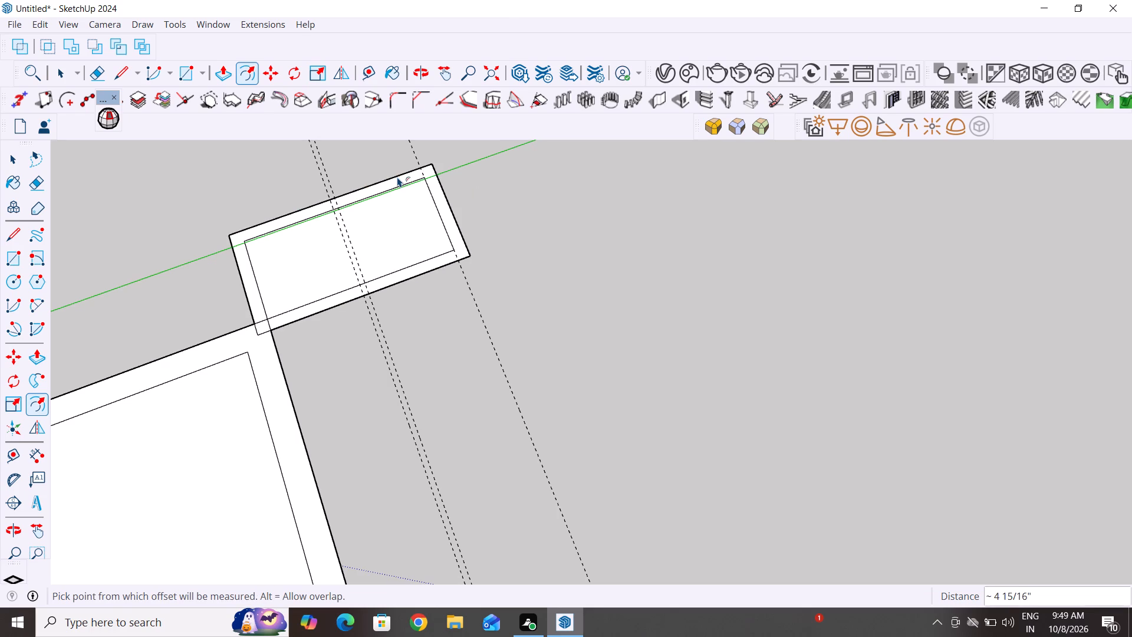
pyautogui.write('6"')
pyautogui.press('Return')
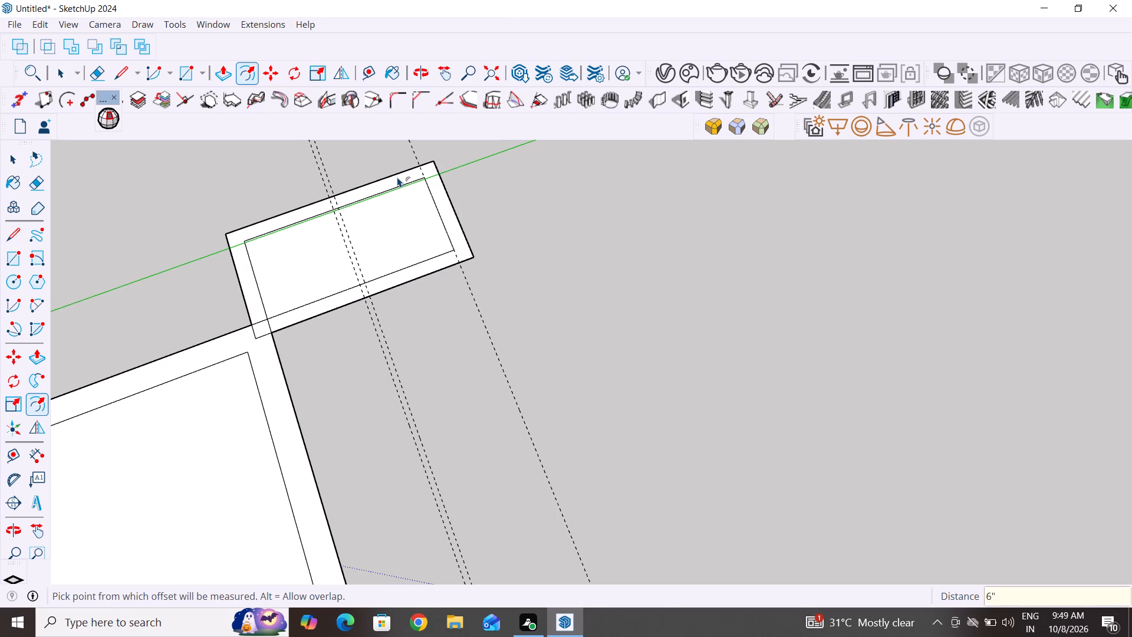
# Delete the two short offset edges that overlap the square room's wall at the shared corner.
pyautogui.click(19, 159)
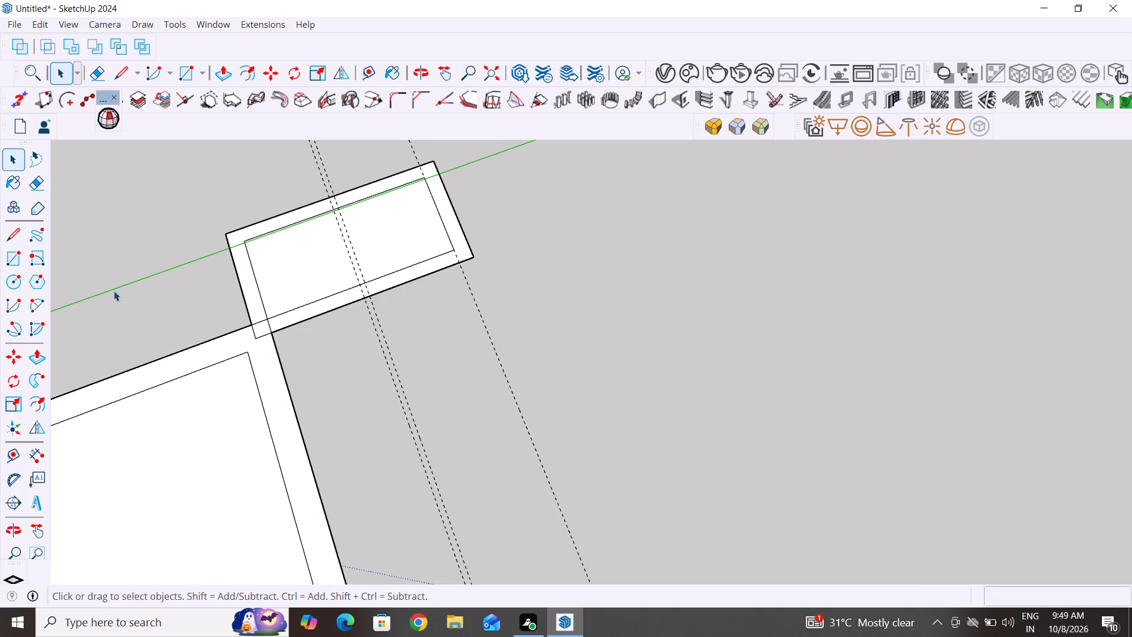
pyautogui.scroll(15, 277, 324)
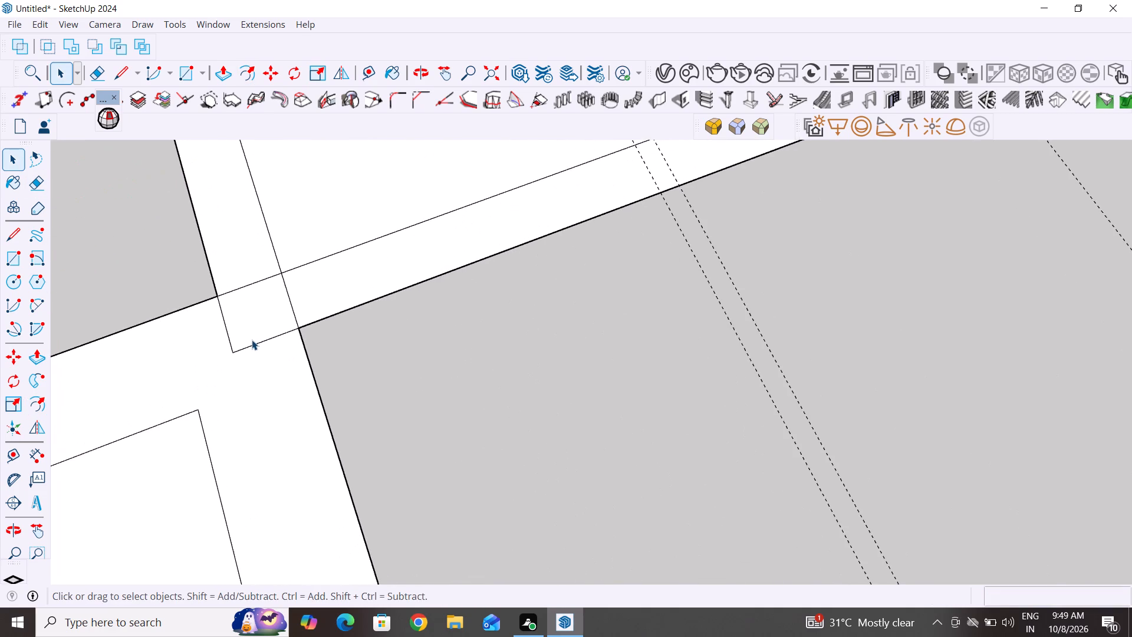
pyautogui.scroll(3, 252, 340)
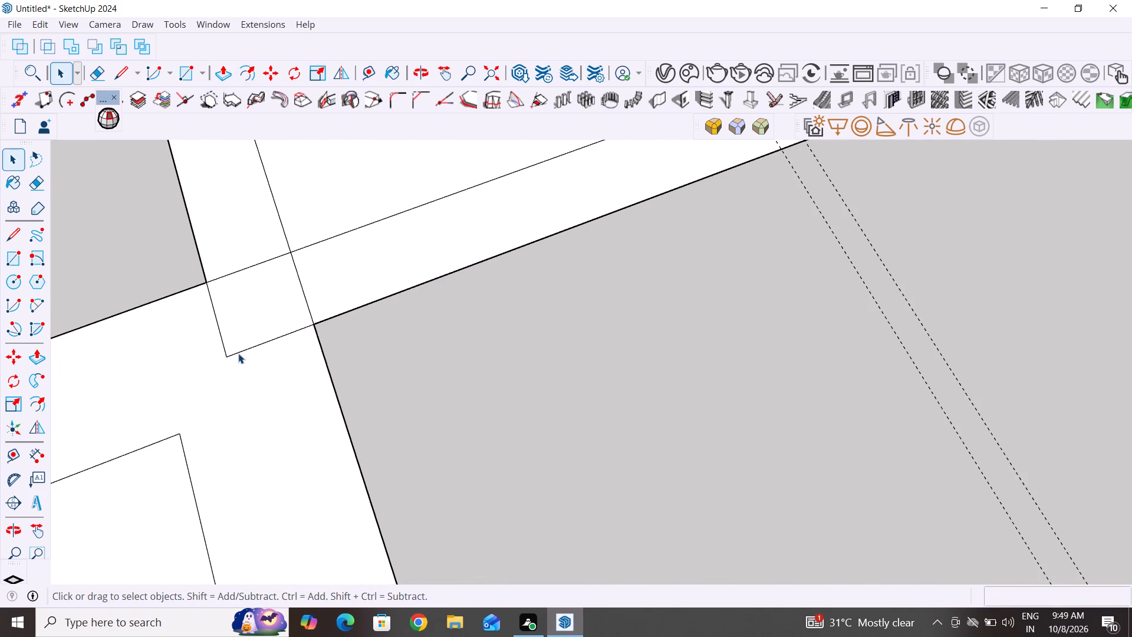
pyautogui.click(260, 346)
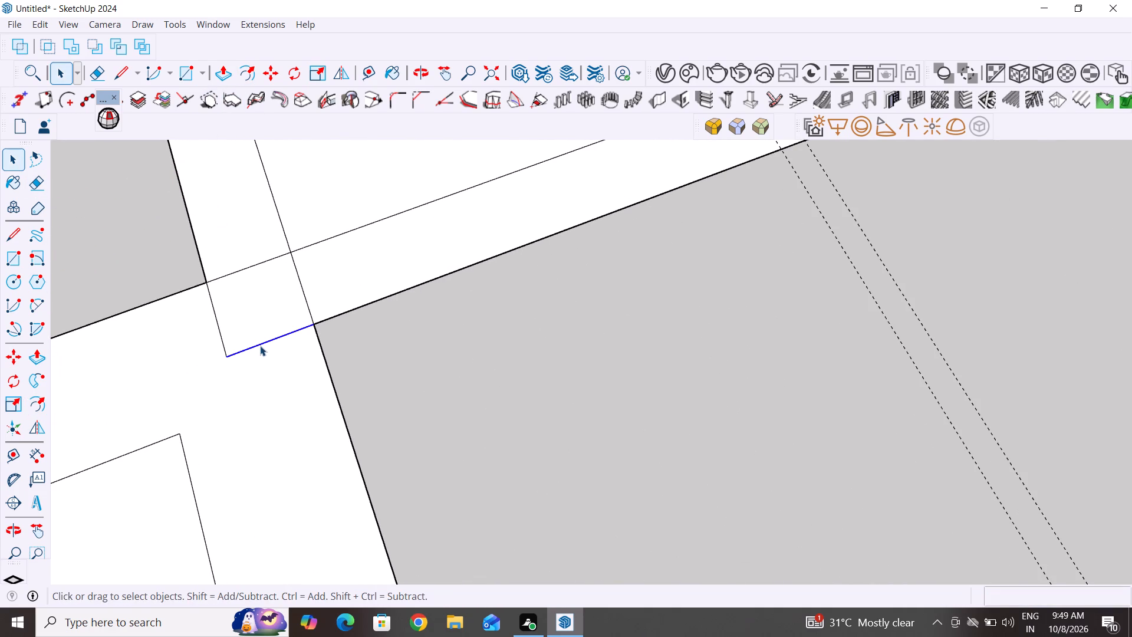
pyautogui.press('Delete')
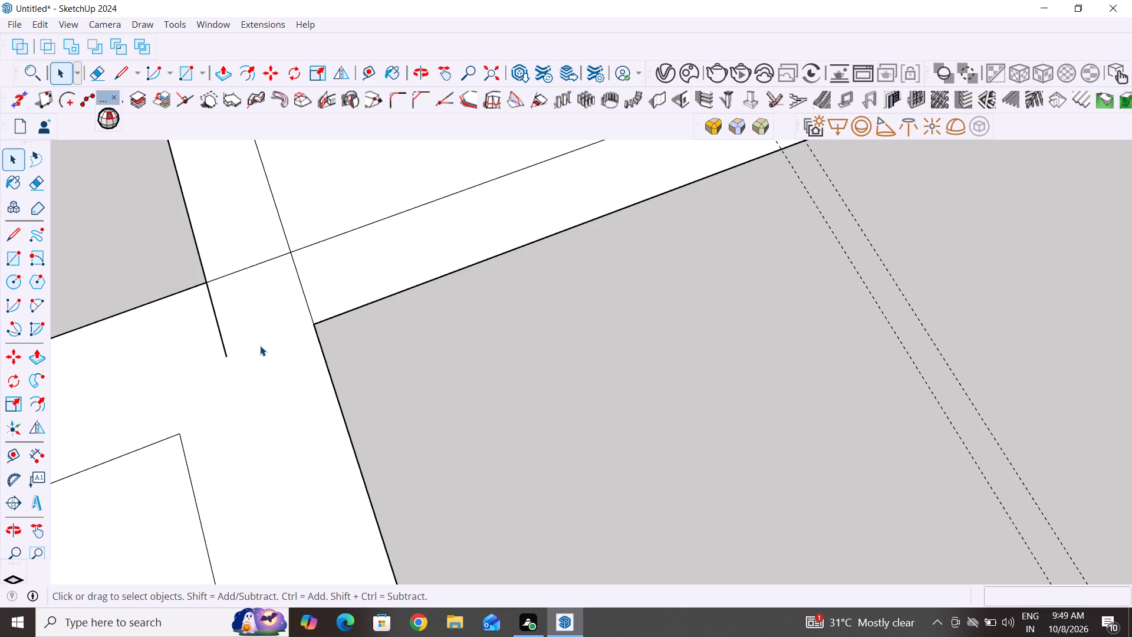
pyautogui.click(215, 321)
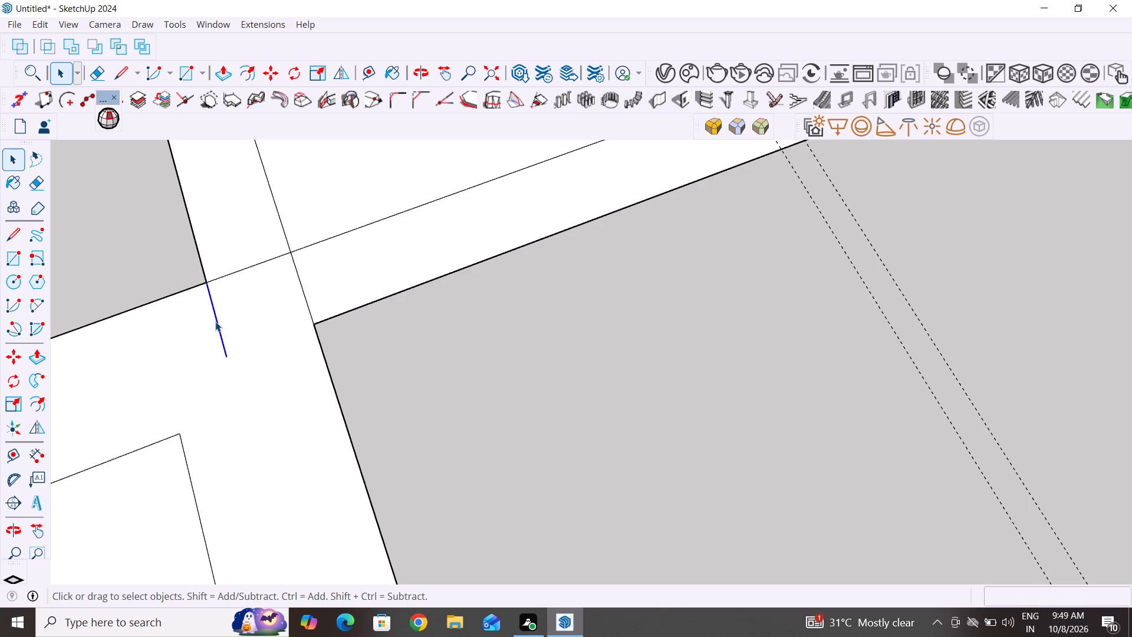
pyautogui.press('Delete')
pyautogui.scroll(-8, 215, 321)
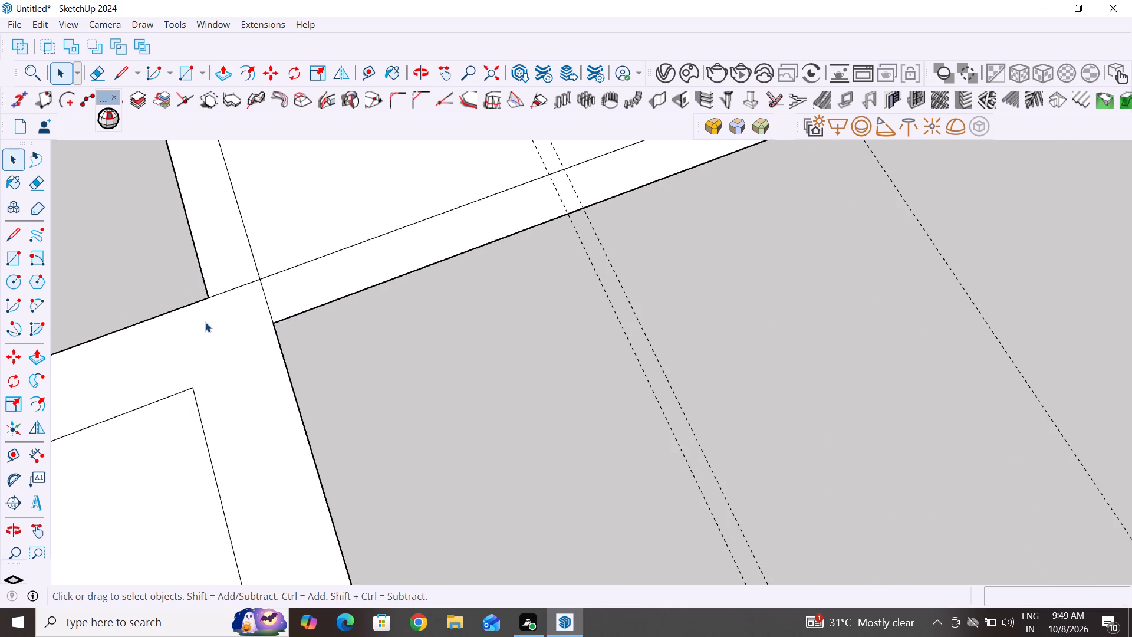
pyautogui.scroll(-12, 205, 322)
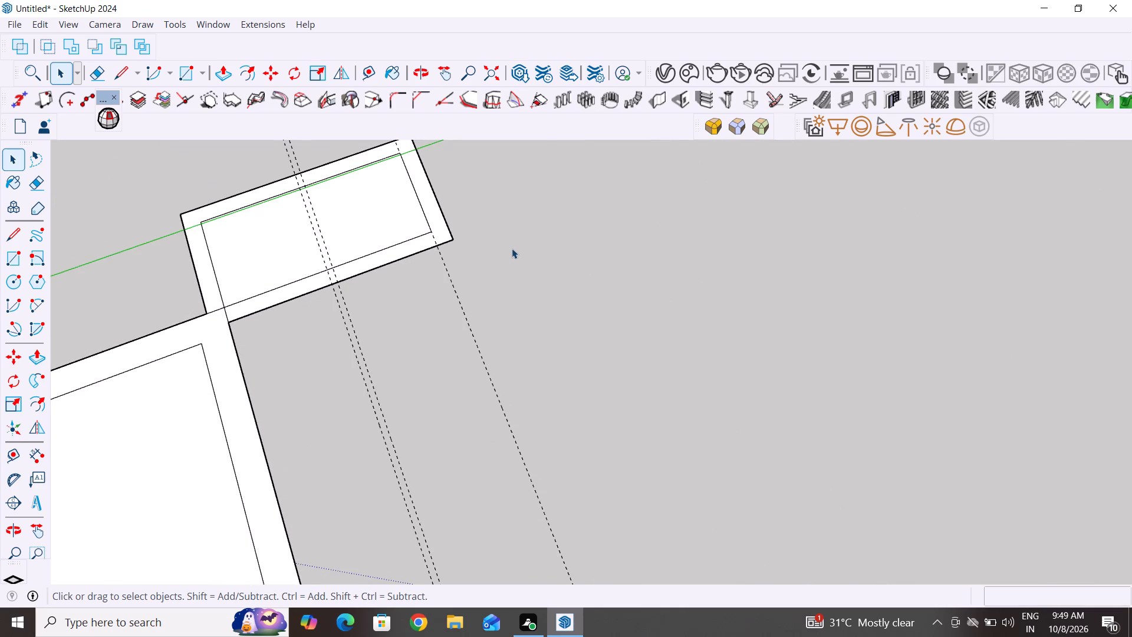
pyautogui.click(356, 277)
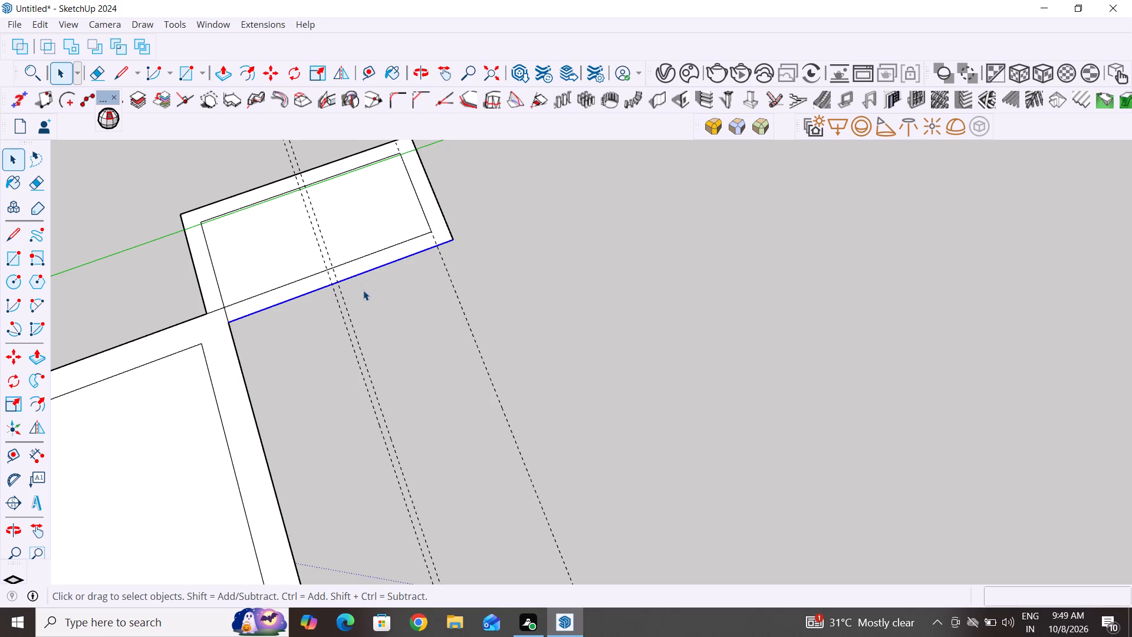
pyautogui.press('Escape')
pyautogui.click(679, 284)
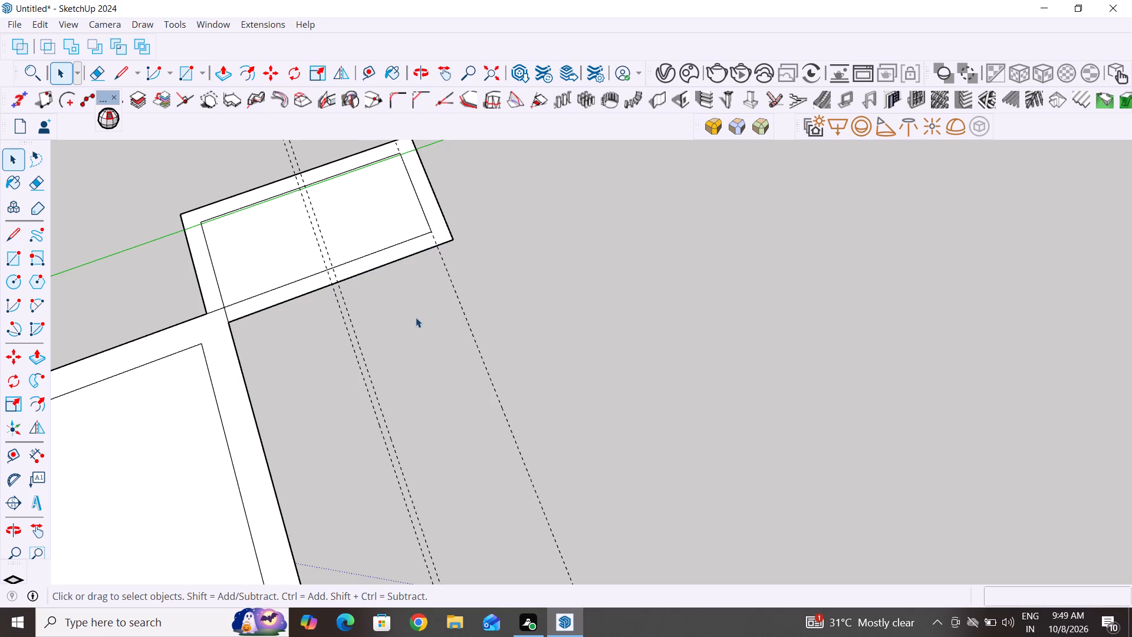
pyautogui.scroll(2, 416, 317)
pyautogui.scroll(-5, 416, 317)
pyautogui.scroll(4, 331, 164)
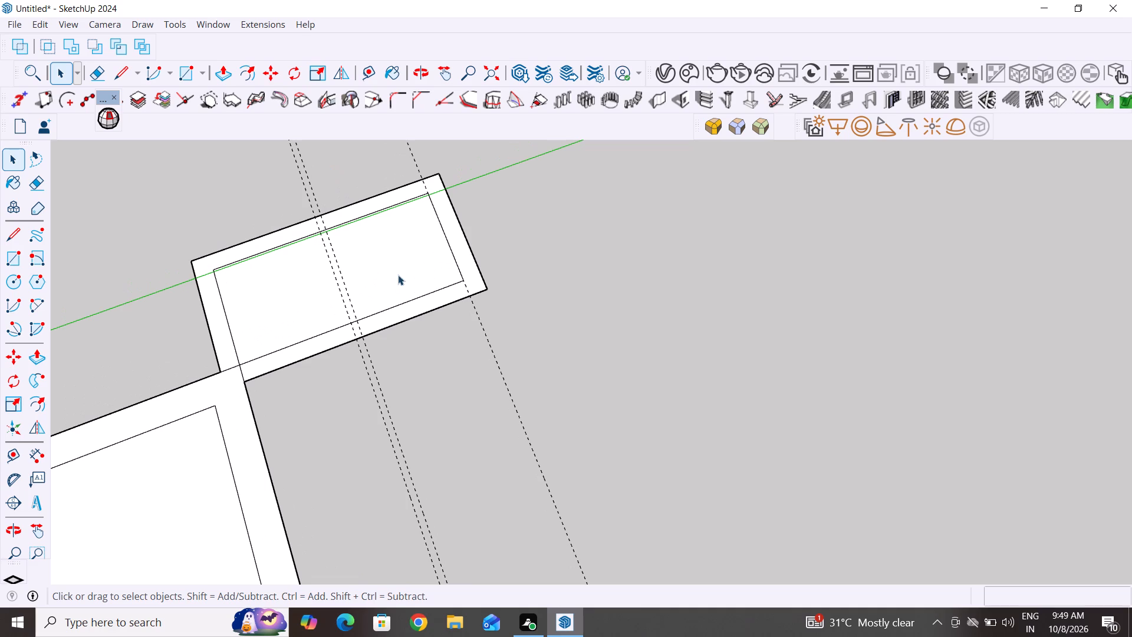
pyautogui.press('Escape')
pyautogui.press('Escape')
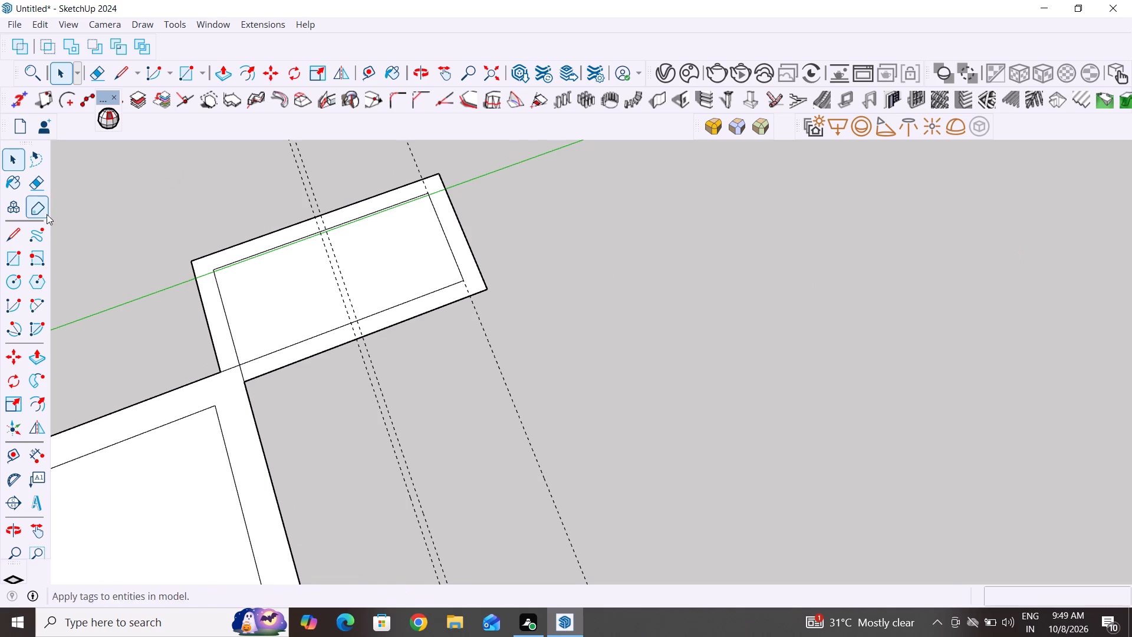
# Draw a short line extending the small rectangle's lower inner edge from its far corner to the outer wall edge.
pyautogui.click(16, 232)
pyautogui.click(463, 283)
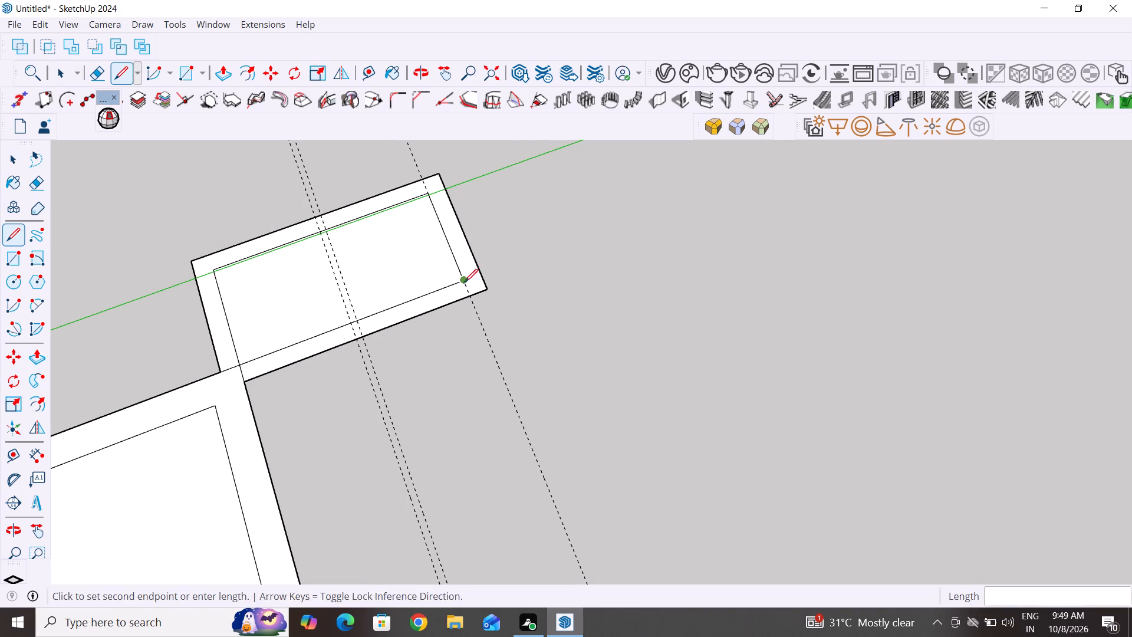
pyautogui.click(485, 274)
pyautogui.press('space')
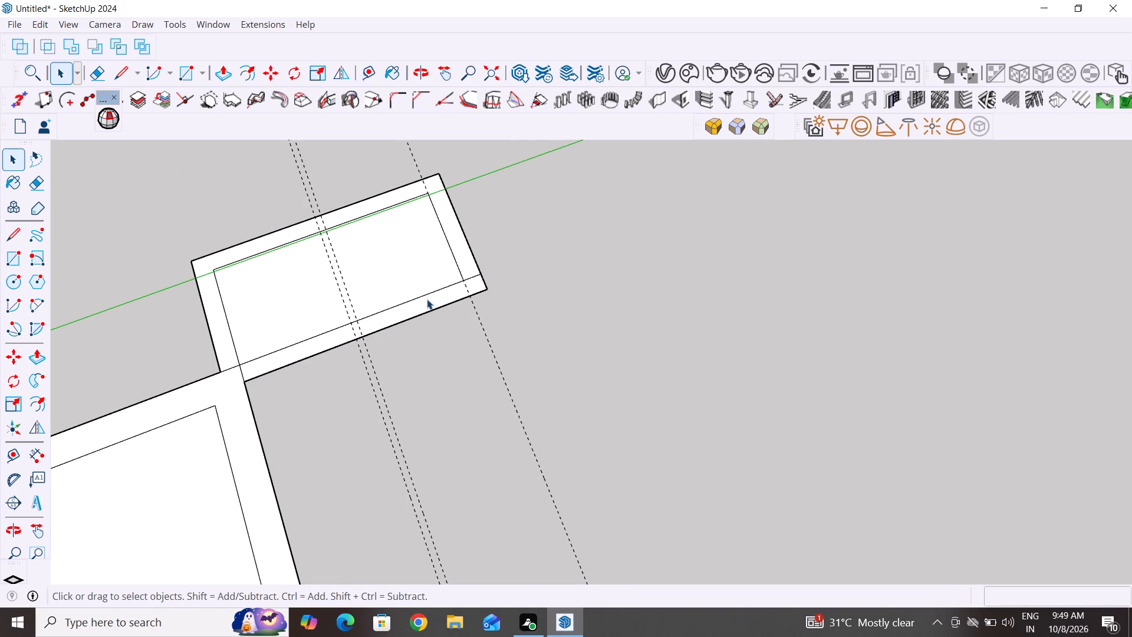
# Delete the small rectangle's lower outer offset edge and erase the leftover stub at its far corner.
pyautogui.click(294, 361)
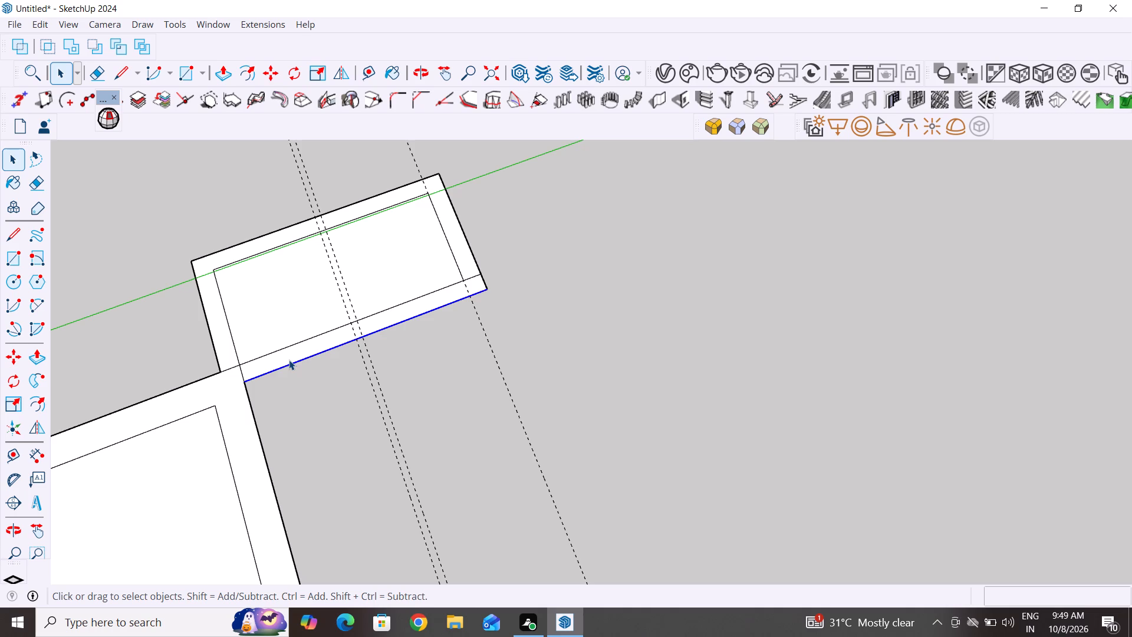
pyautogui.press('Delete')
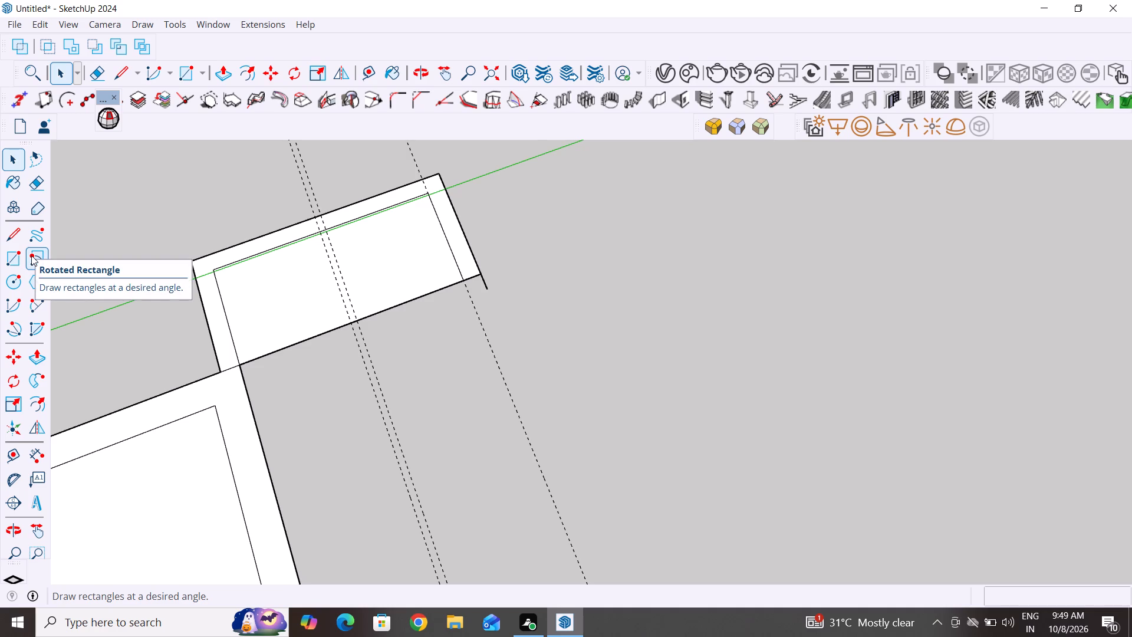
pyautogui.click(106, 78)
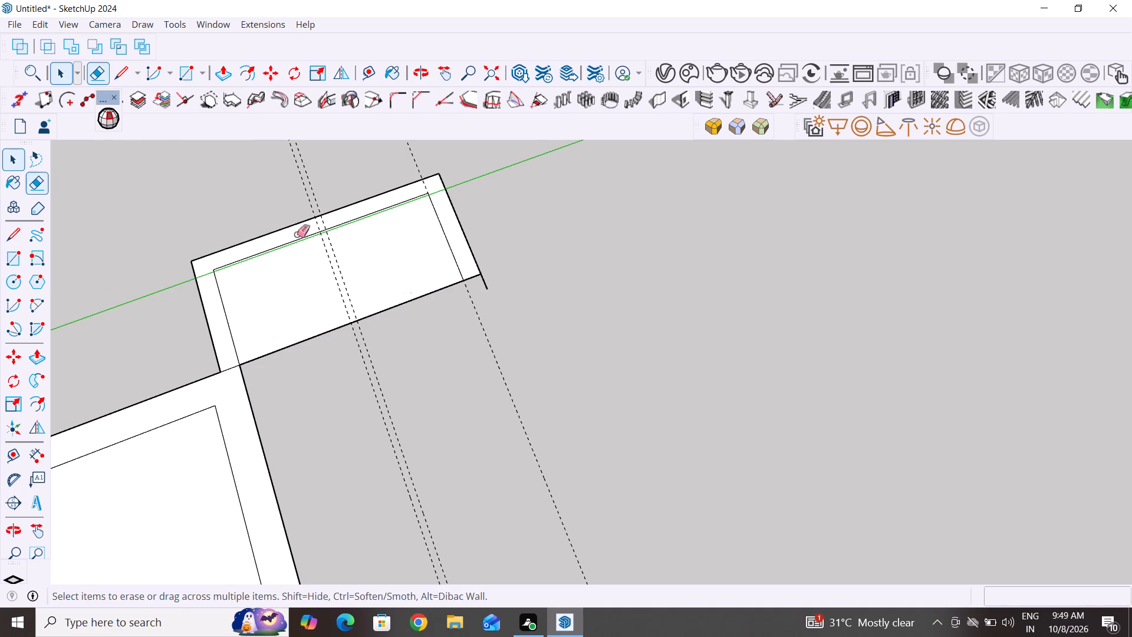
pyautogui.click(488, 283)
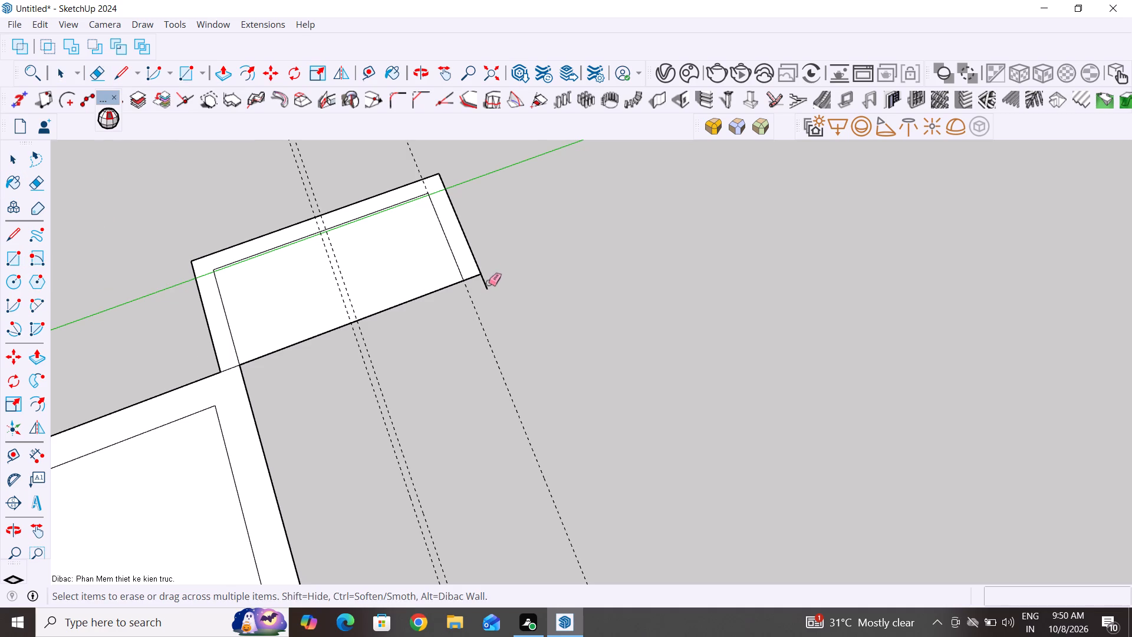
pyautogui.click(486, 284)
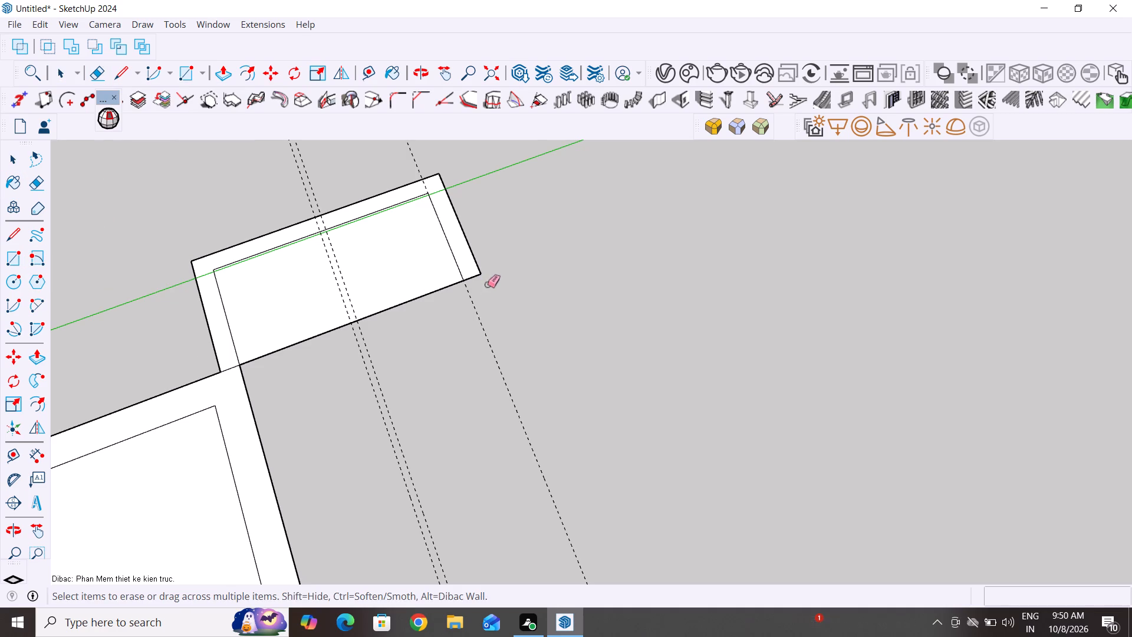
pyautogui.press('Escape')
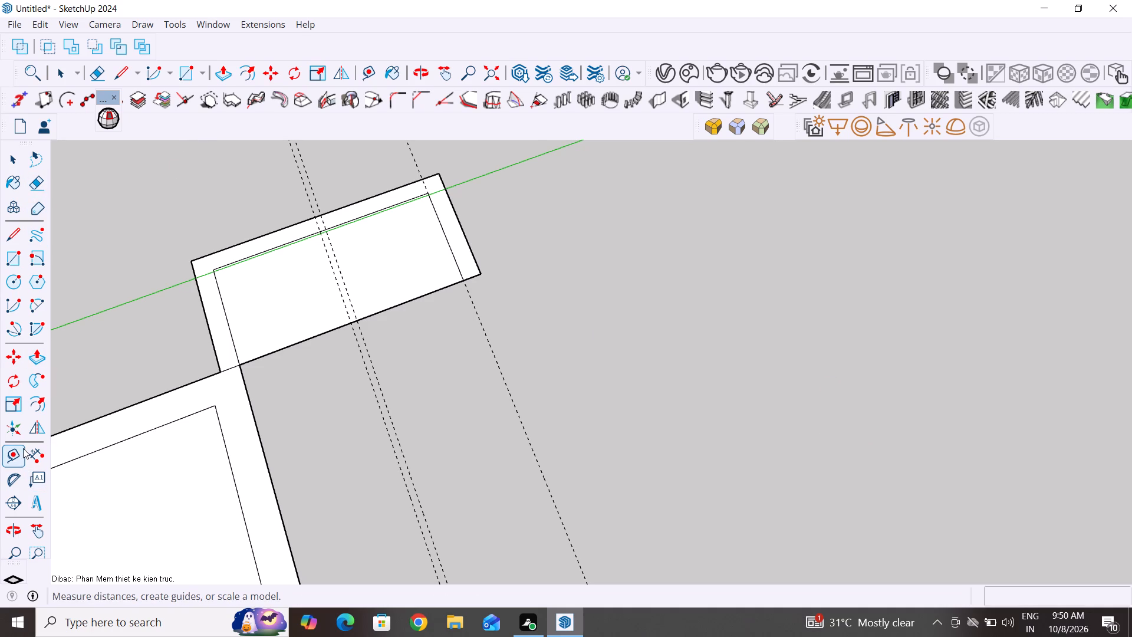
# Place a guide line 10" outside the small rectangle's lower long edge, parallel to it.
pyautogui.click(17, 463)
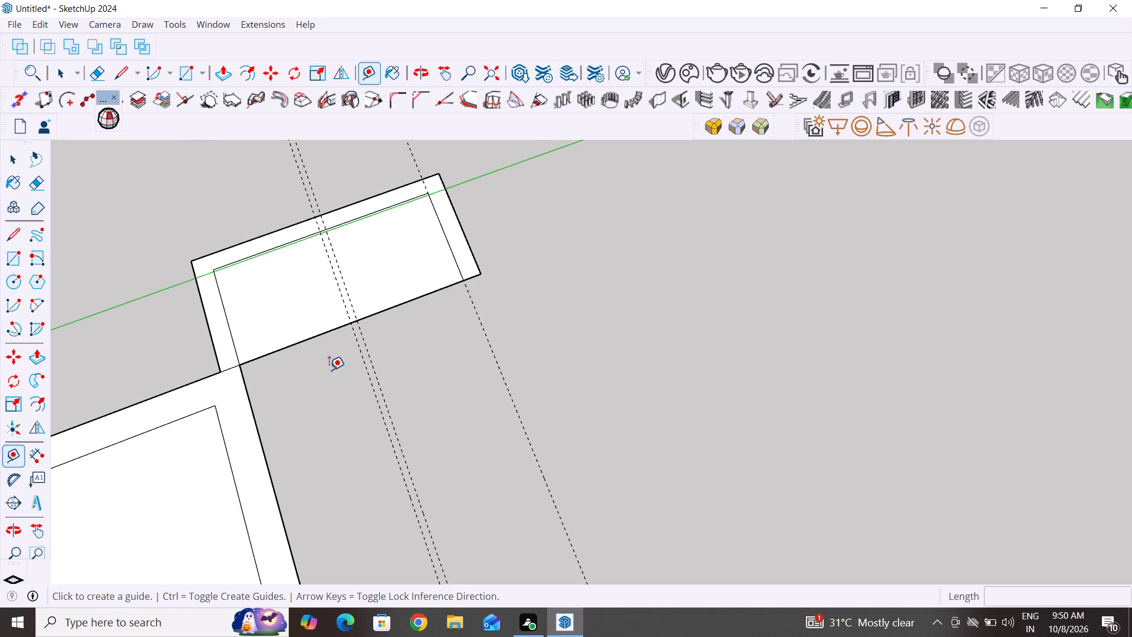
pyautogui.click(323, 333)
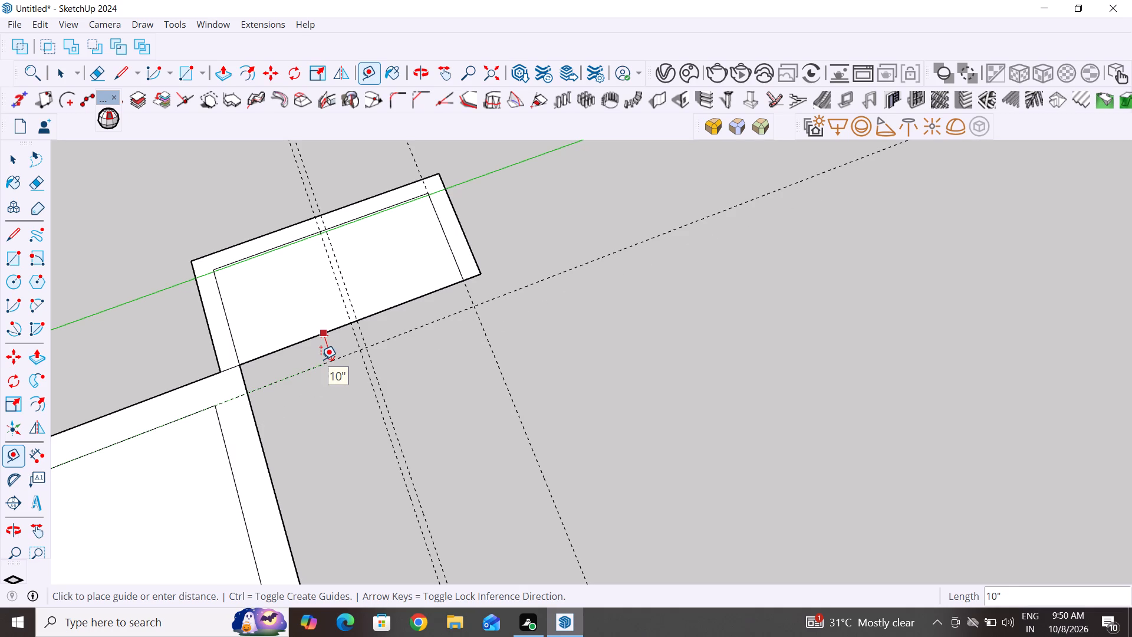
pyautogui.write('10')
pyautogui.hotkey('shift', '"')
pyautogui.press('Return')
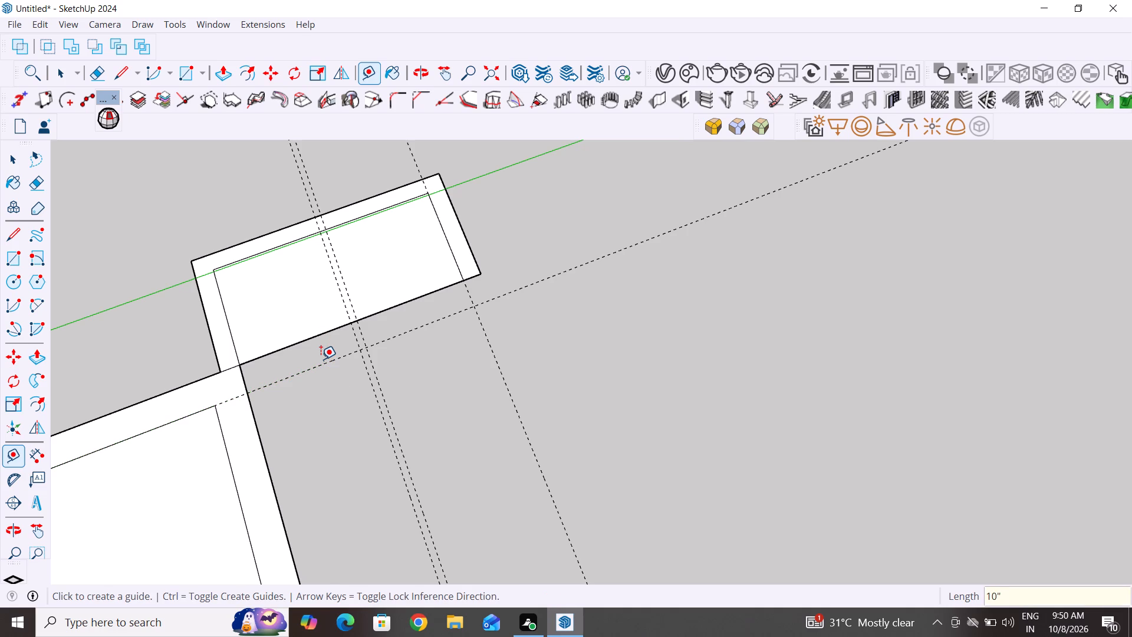
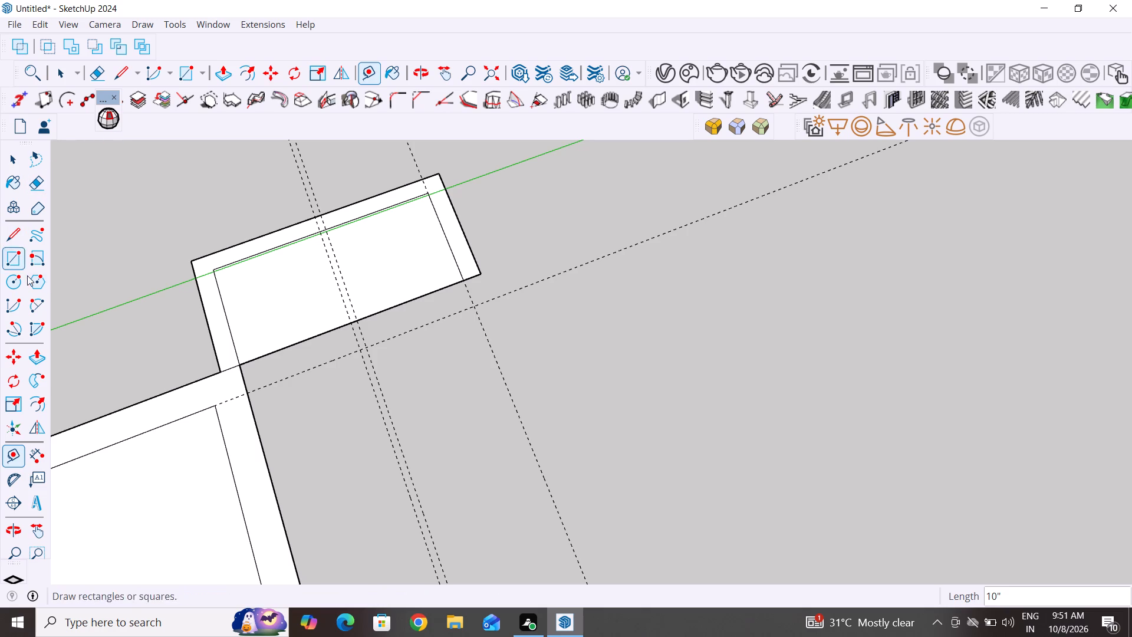
# Delete the guide line running parallel to the small rectangle's lower long edge.
pyautogui.click(17, 162)
pyautogui.click(417, 330)
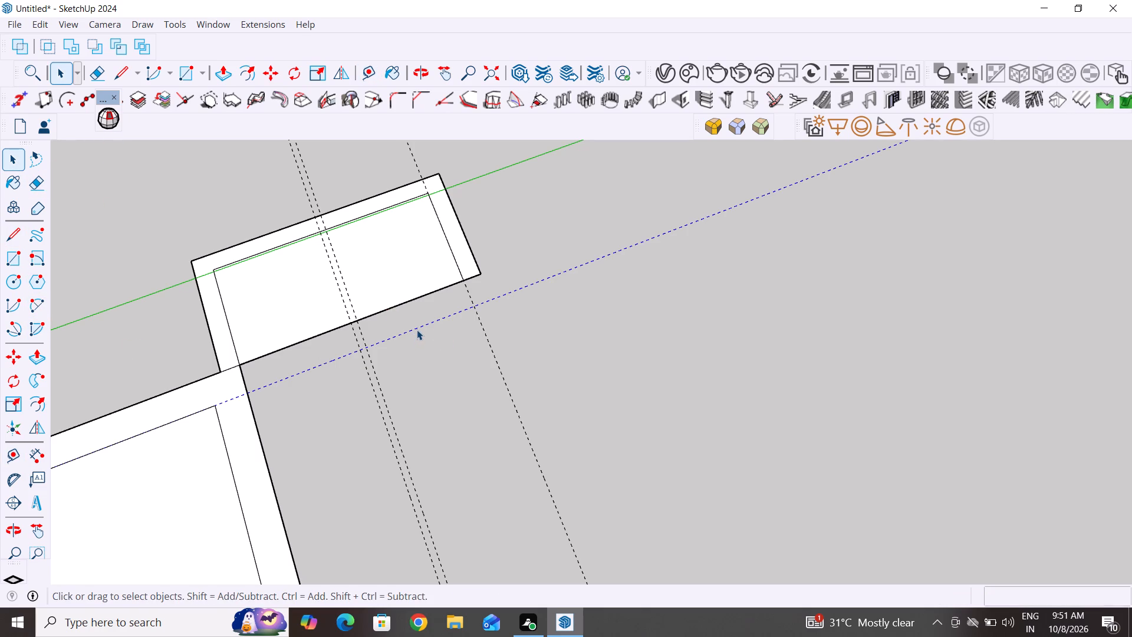
pyautogui.press('Delete')
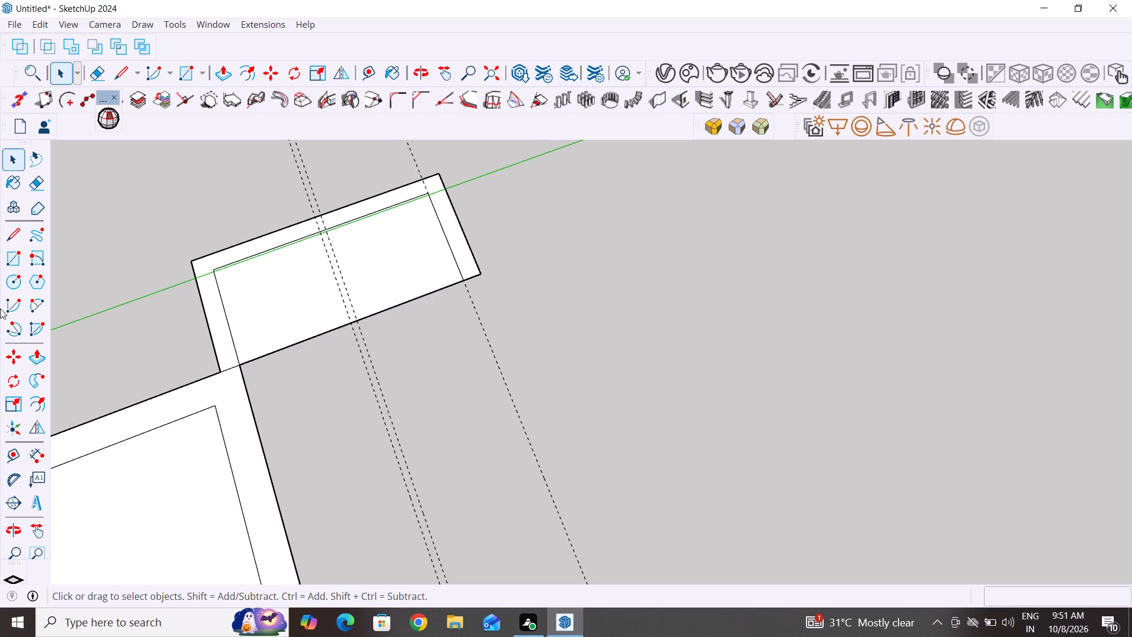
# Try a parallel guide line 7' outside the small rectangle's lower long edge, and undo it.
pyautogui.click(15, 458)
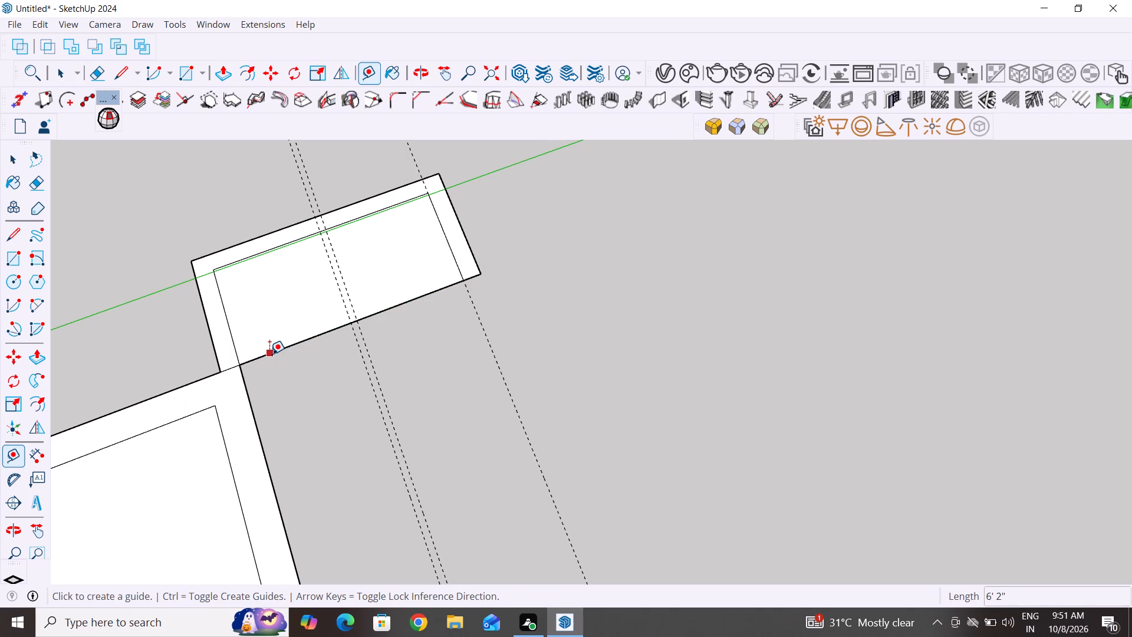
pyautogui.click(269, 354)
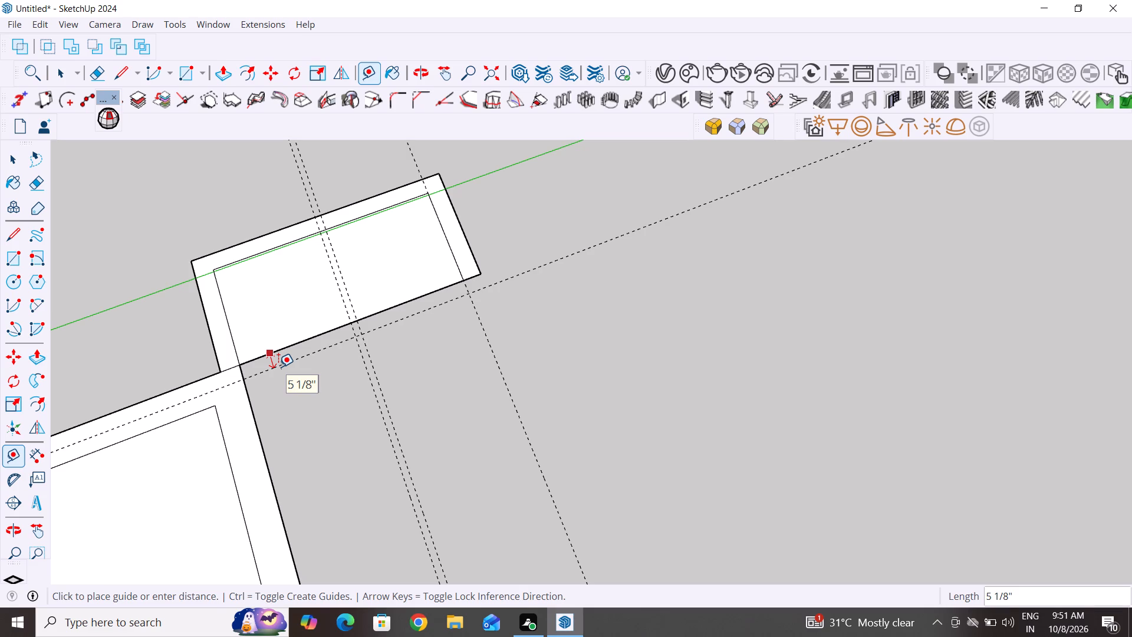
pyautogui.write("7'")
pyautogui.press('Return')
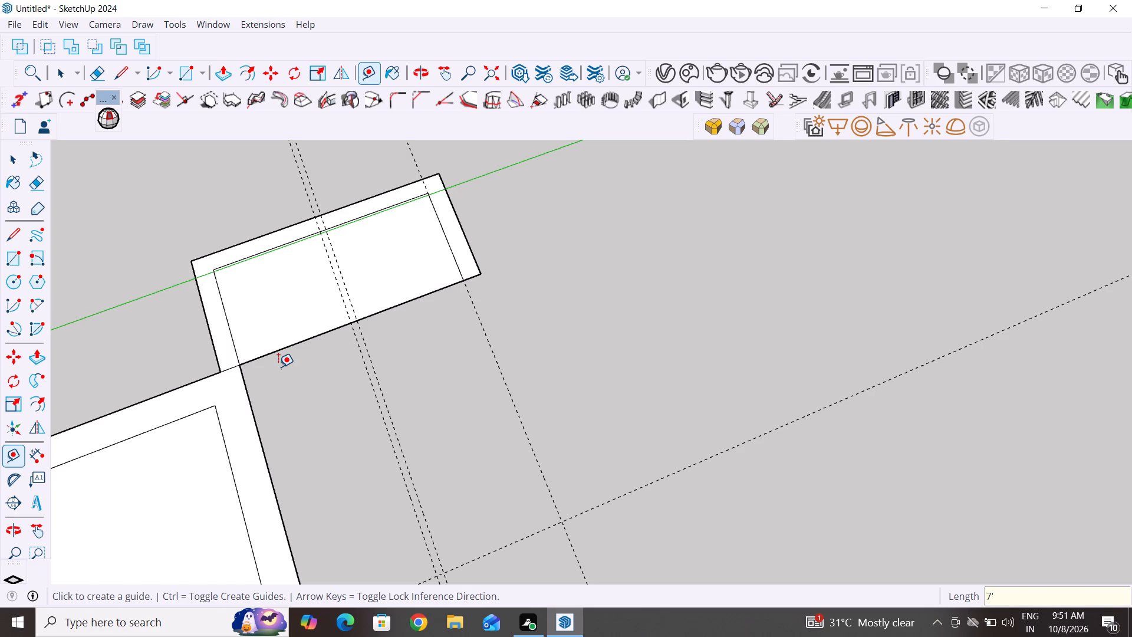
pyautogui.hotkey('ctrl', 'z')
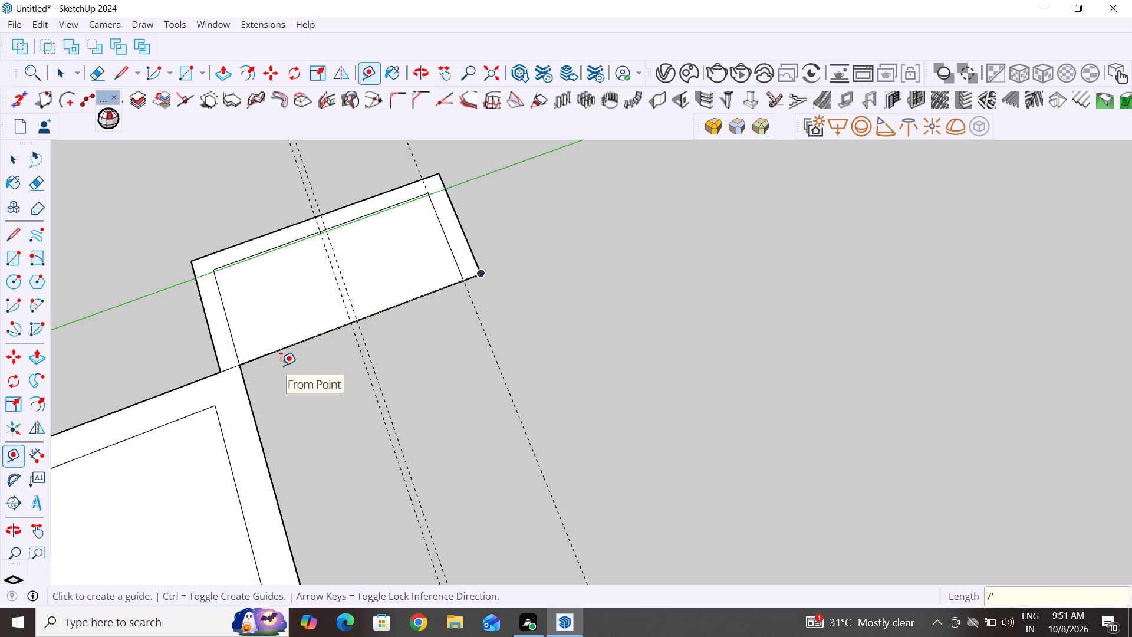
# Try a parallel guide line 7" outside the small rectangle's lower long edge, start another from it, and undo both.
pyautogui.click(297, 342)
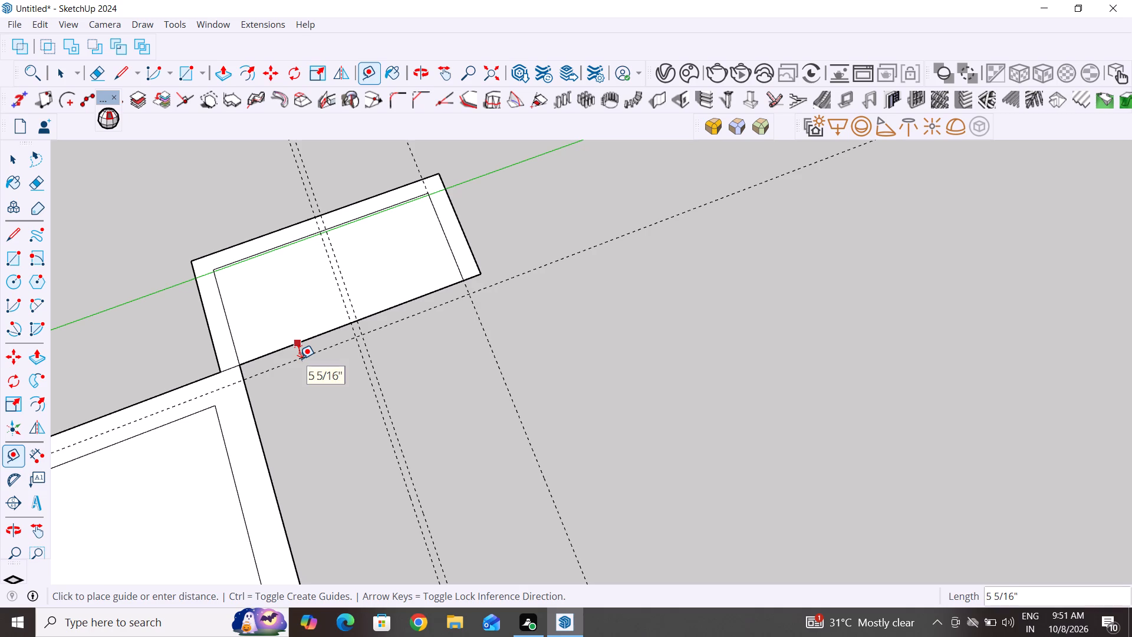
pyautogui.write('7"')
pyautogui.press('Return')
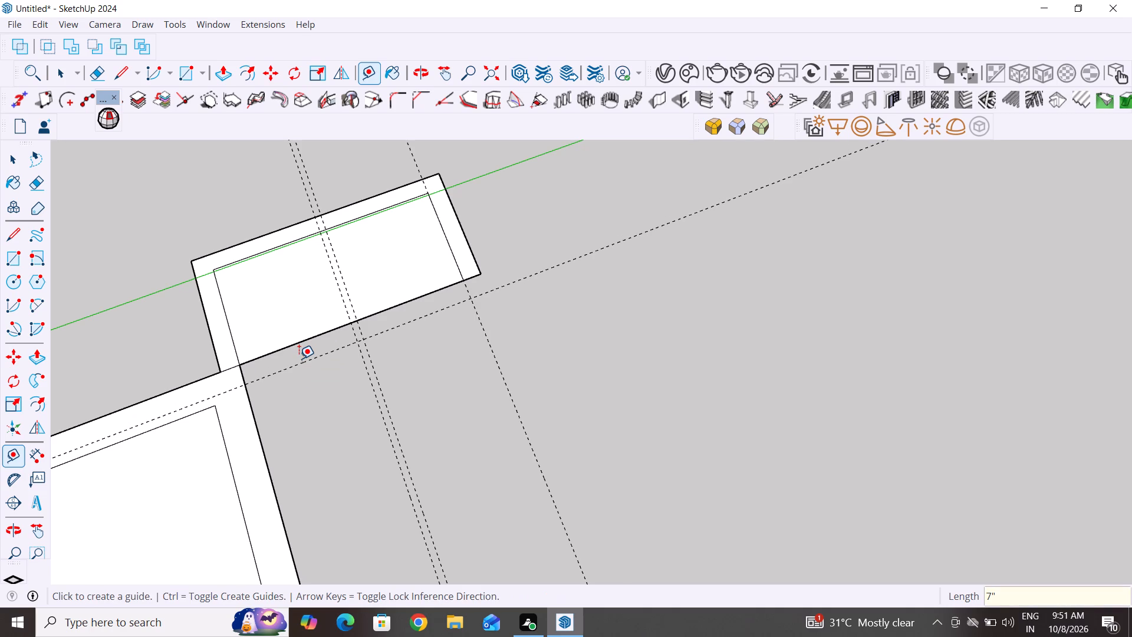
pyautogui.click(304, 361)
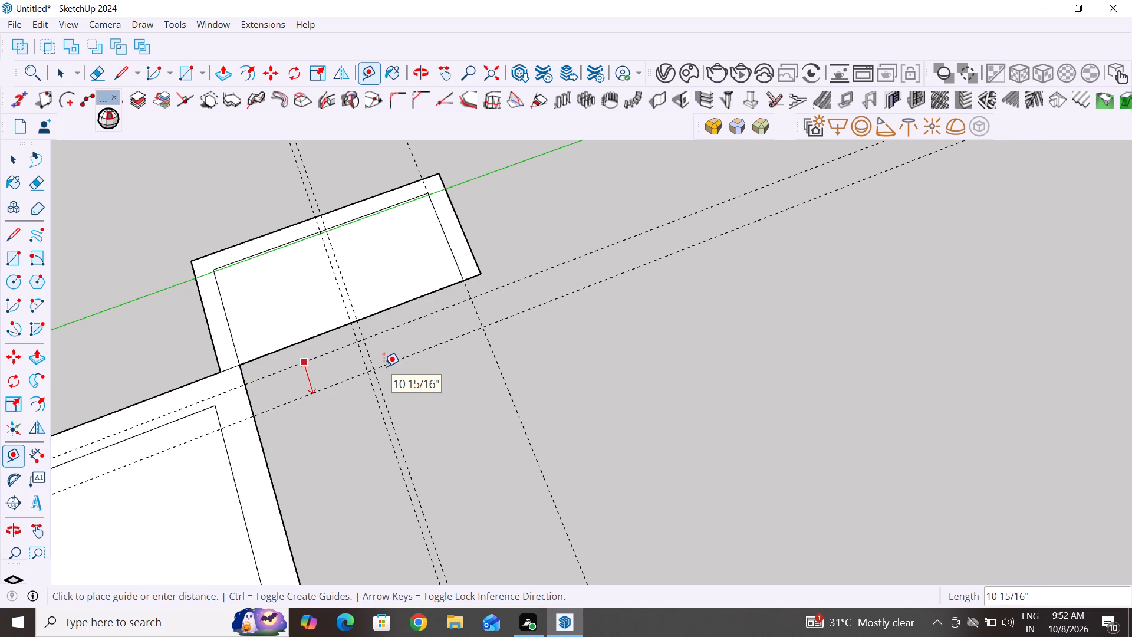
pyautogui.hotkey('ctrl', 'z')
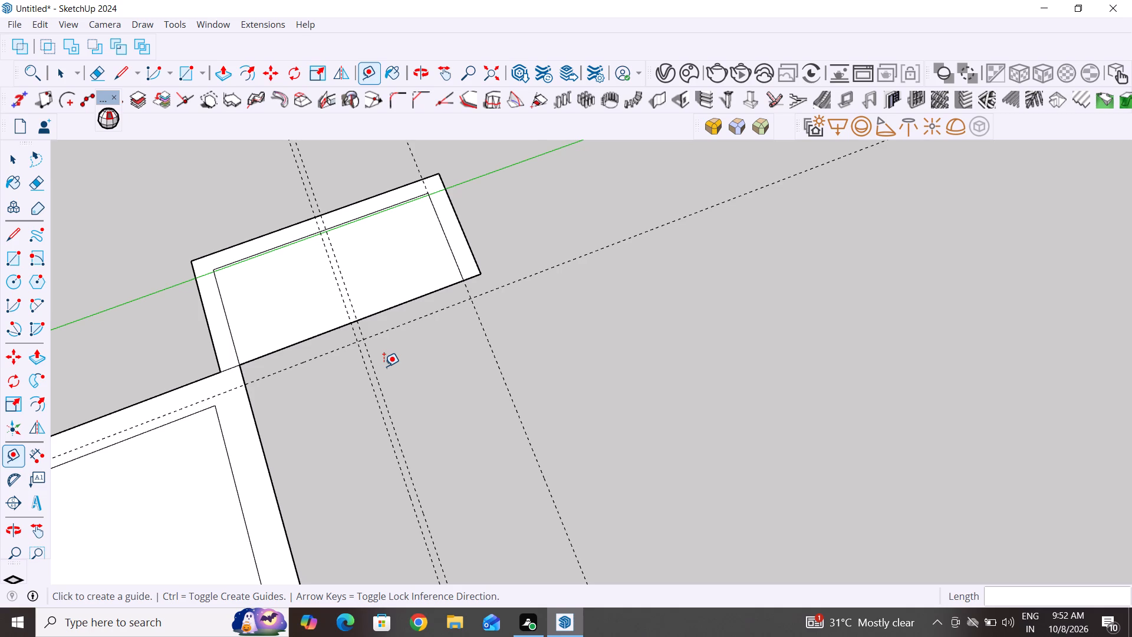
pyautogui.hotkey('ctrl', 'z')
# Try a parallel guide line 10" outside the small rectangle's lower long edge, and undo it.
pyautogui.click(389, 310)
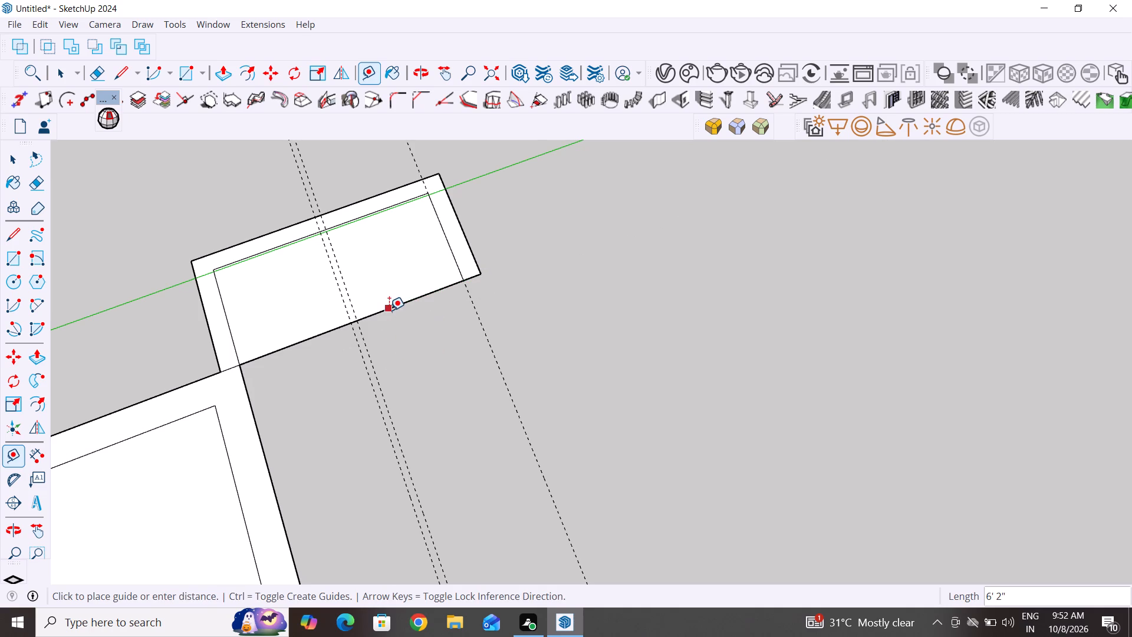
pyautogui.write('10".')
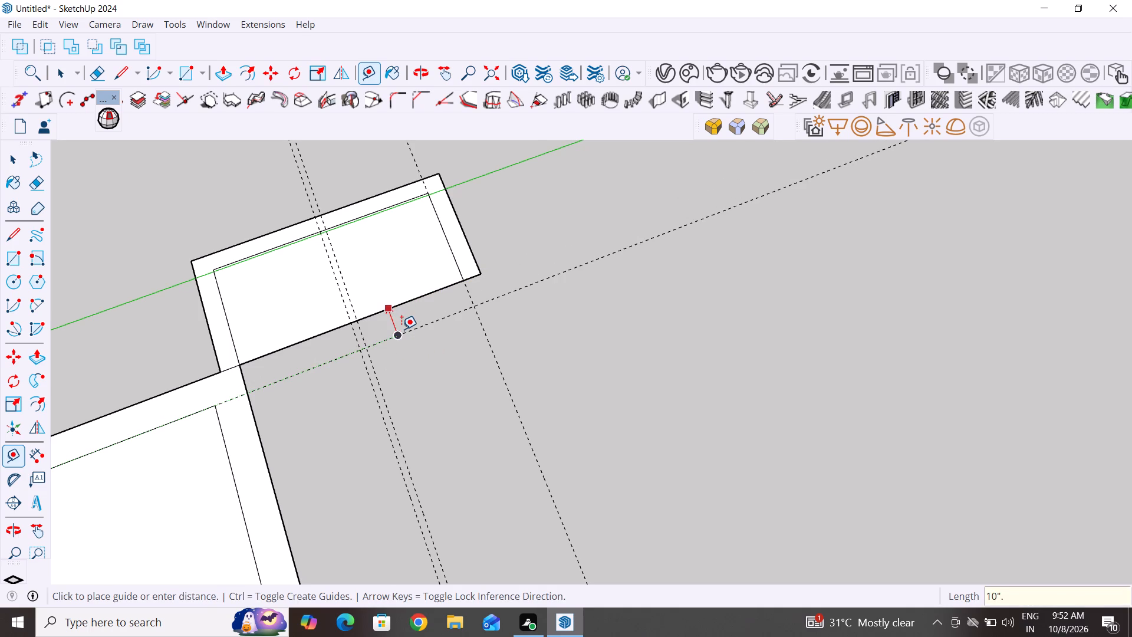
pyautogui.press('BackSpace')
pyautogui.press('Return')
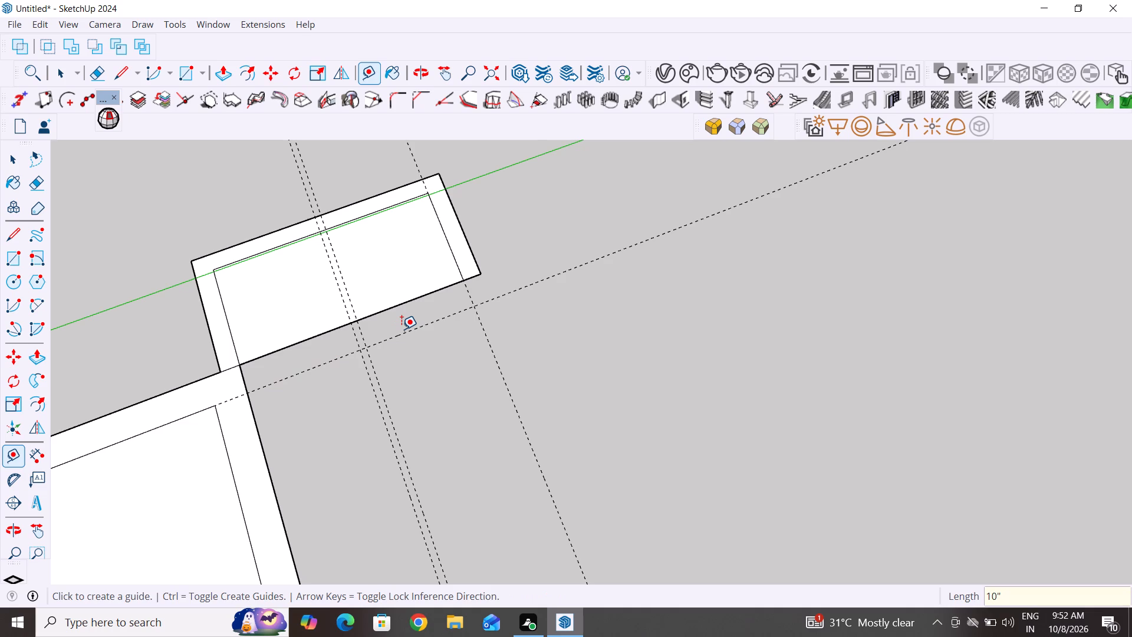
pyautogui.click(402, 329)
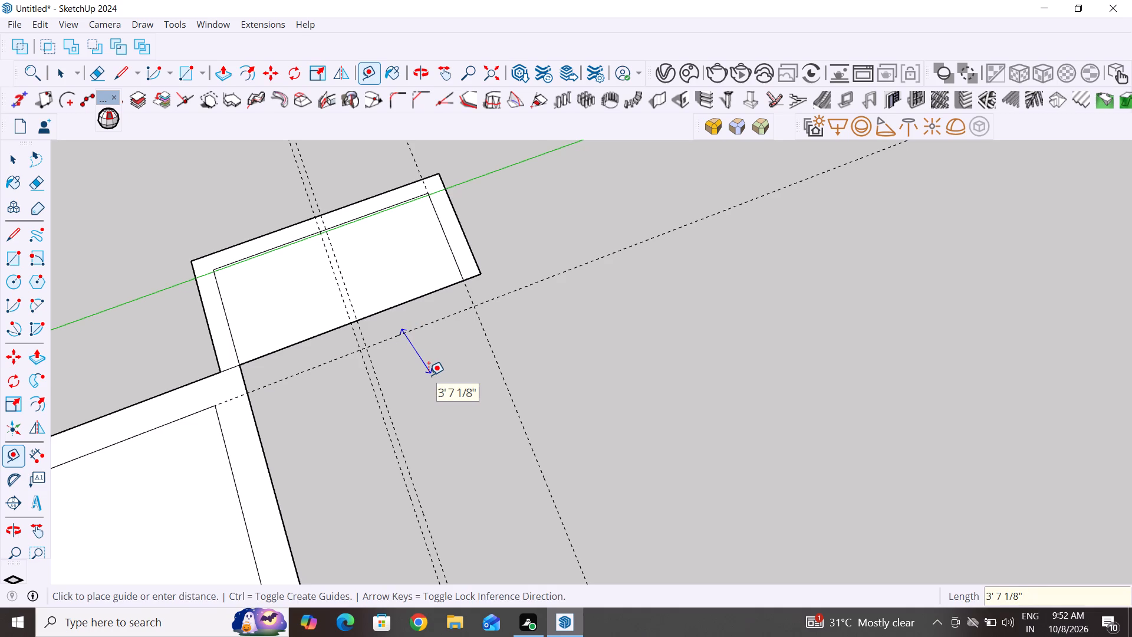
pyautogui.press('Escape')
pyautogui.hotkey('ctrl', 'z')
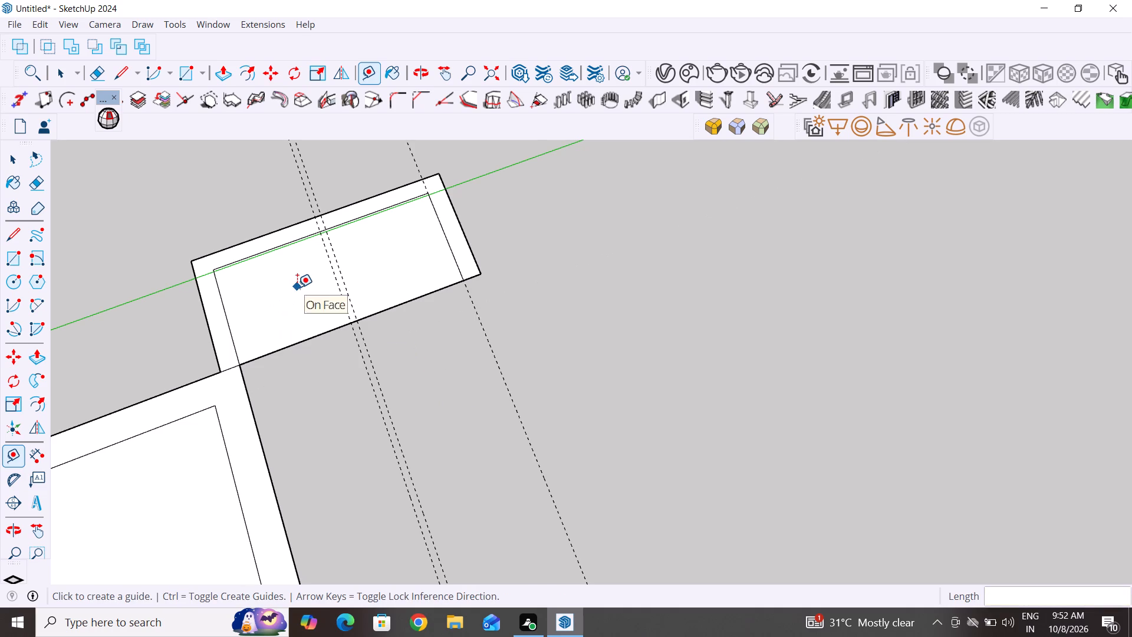
# Place a parallel guide line outside the small rectangle's lower long edge, entering an offset of 10.
pyautogui.click(12, 167)
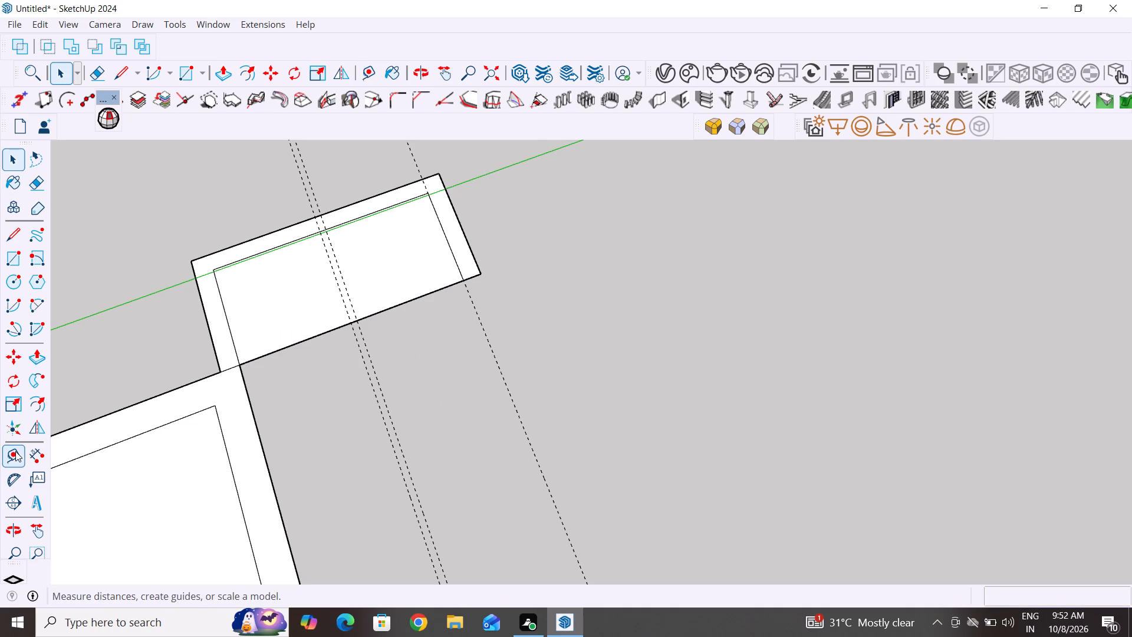
pyautogui.click(15, 451)
pyautogui.click(397, 304)
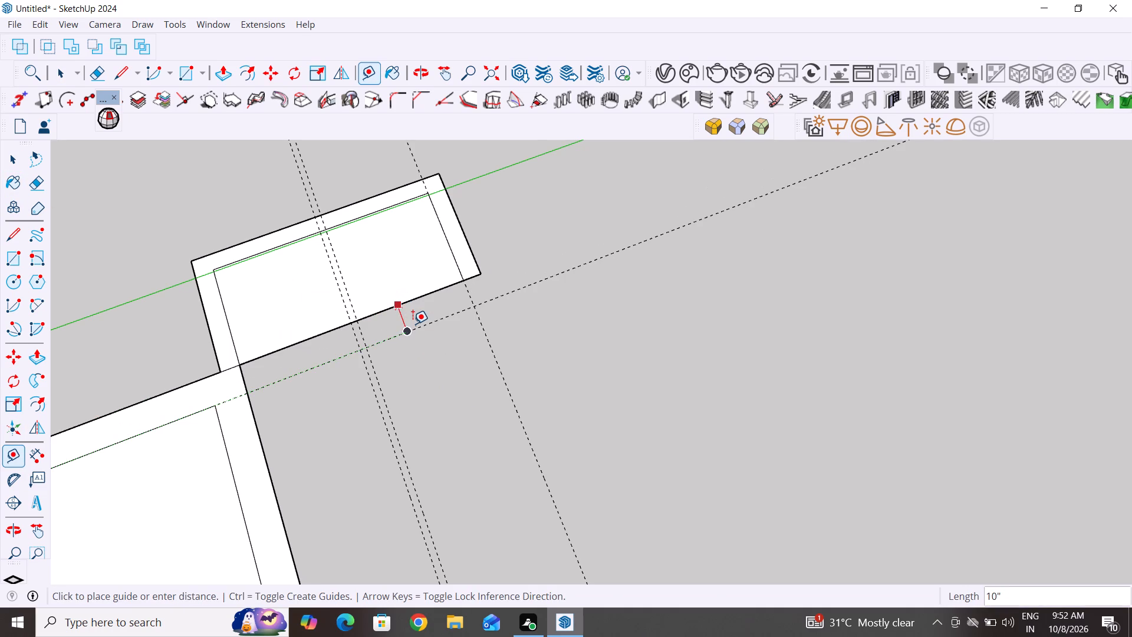
pyautogui.write('10')
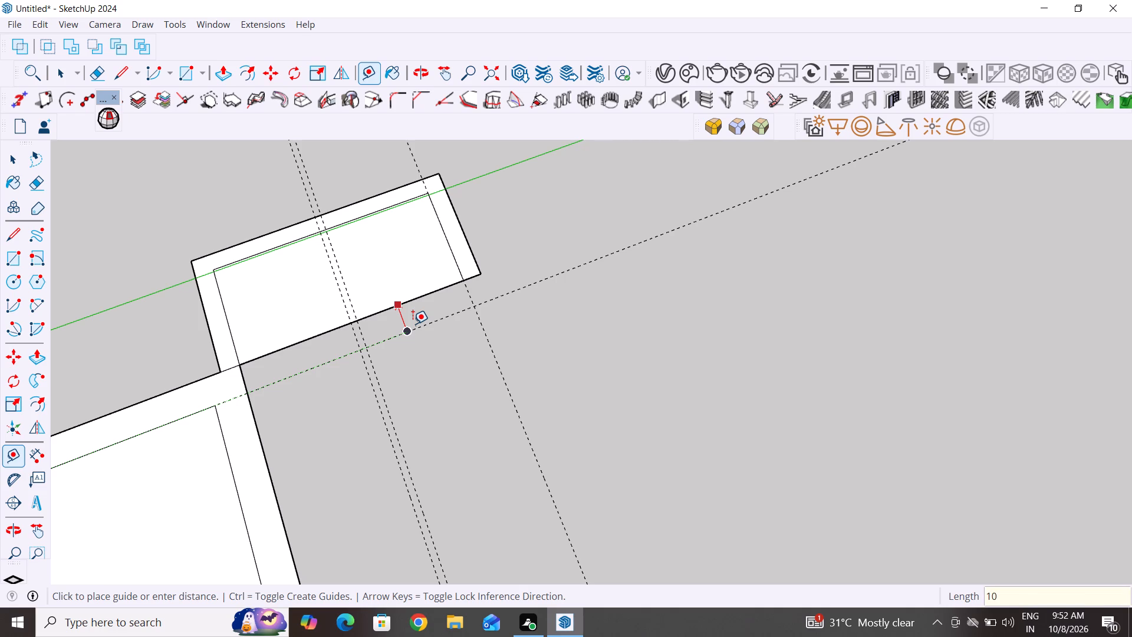
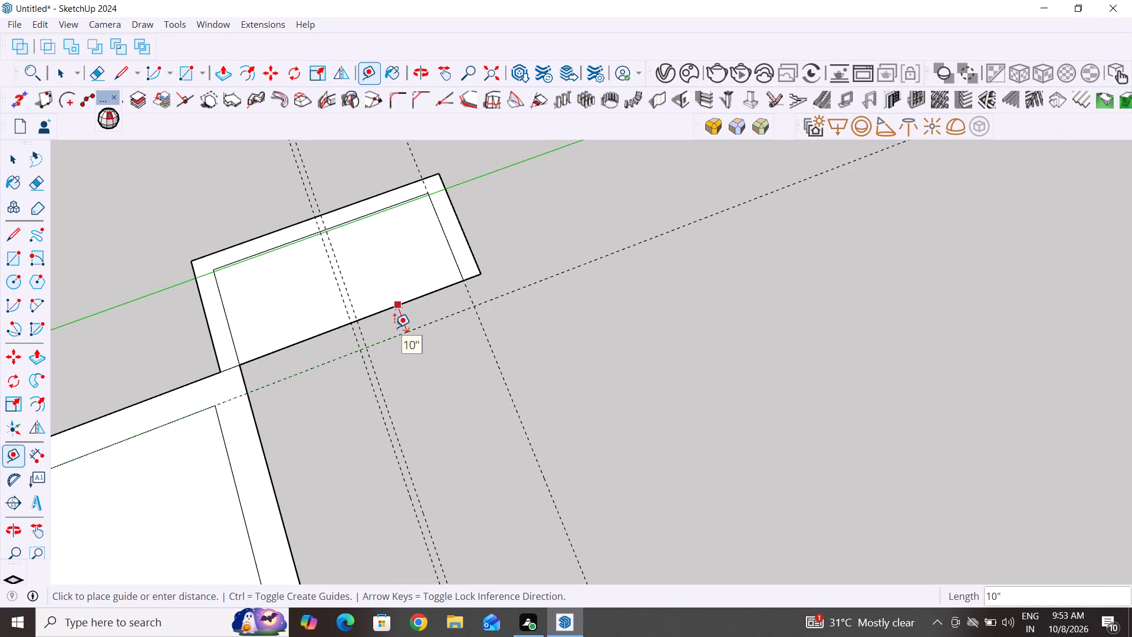
# Set the guide's offset outside the small rectangle's lower long edge to 7" and add another parallel guide 7" beyond it.
pyautogui.press('7')
pyautogui.hotkey('shift', '"')
pyautogui.press('Return')
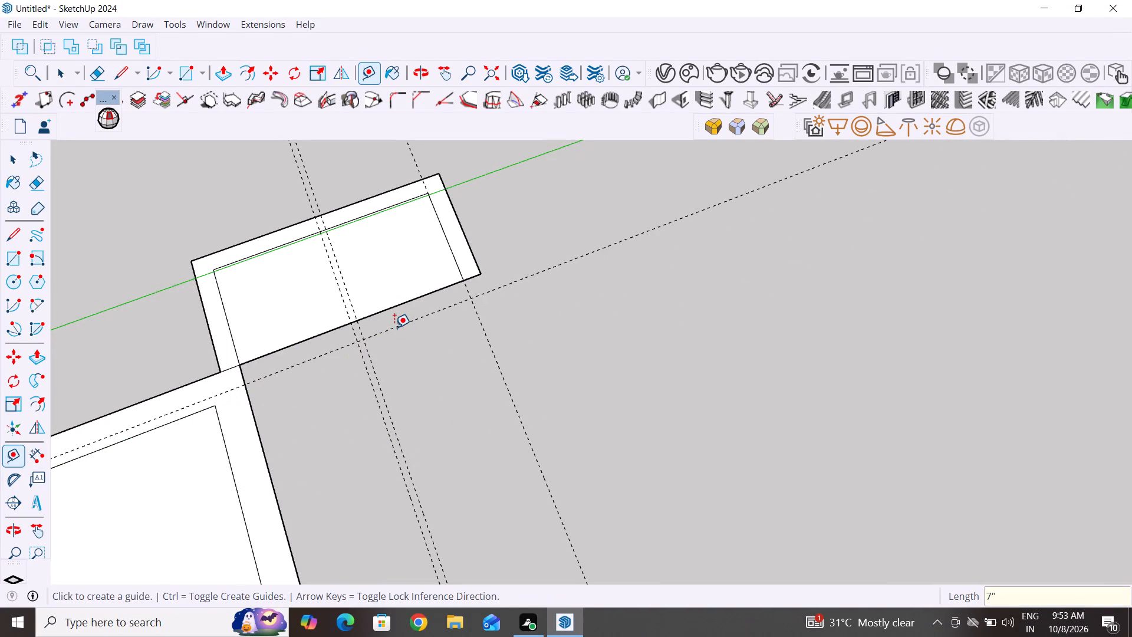
pyautogui.click(394, 327)
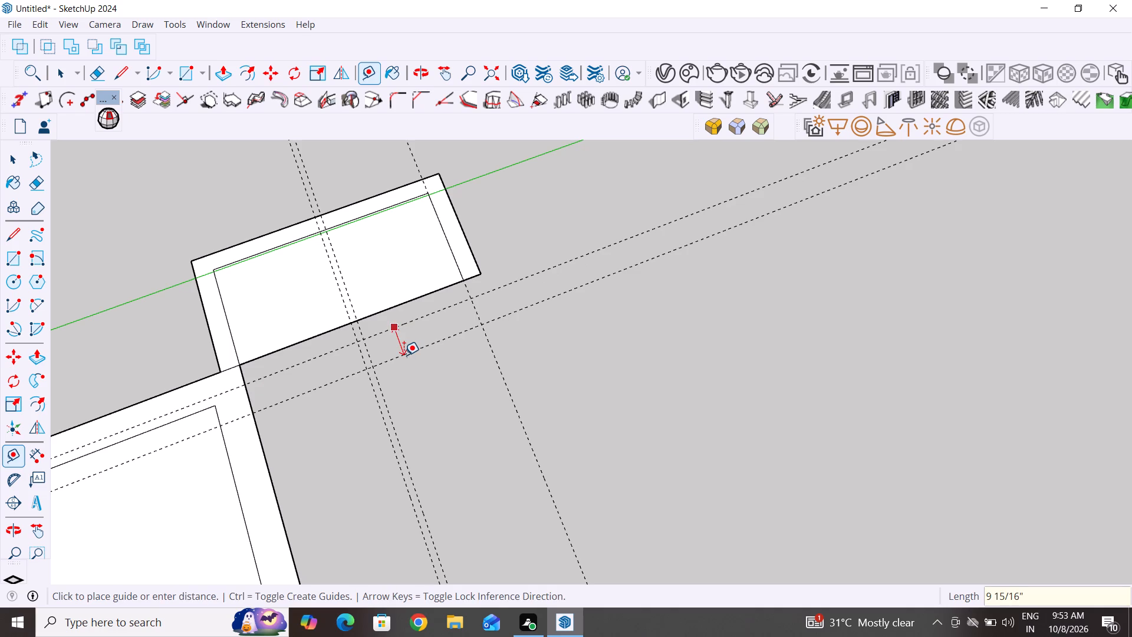
pyautogui.write('7"')
pyautogui.press('Return')
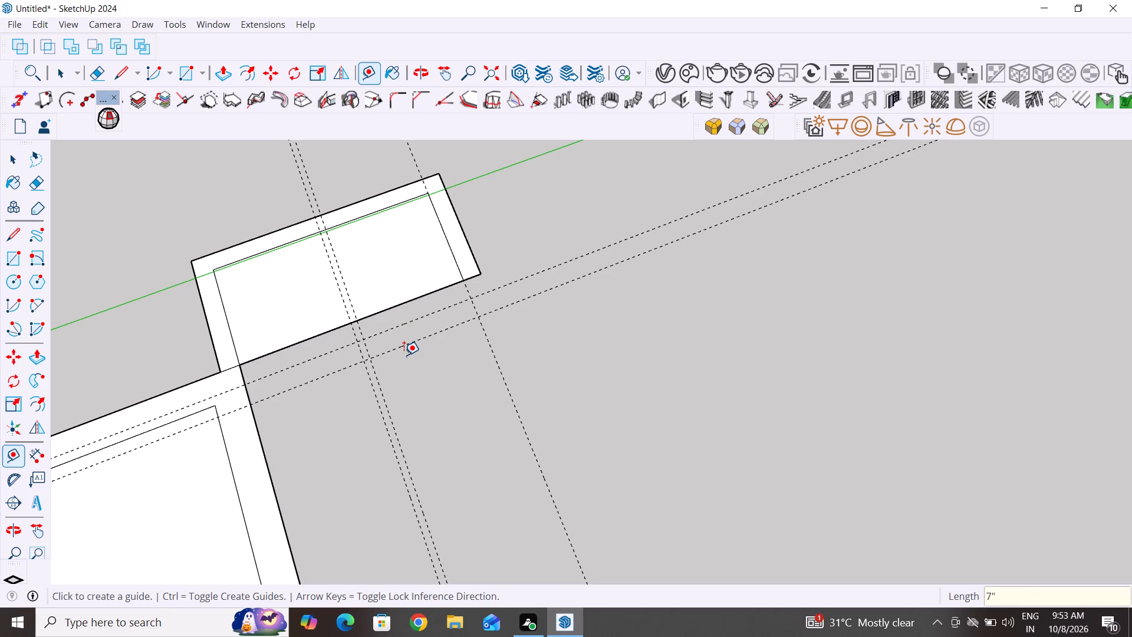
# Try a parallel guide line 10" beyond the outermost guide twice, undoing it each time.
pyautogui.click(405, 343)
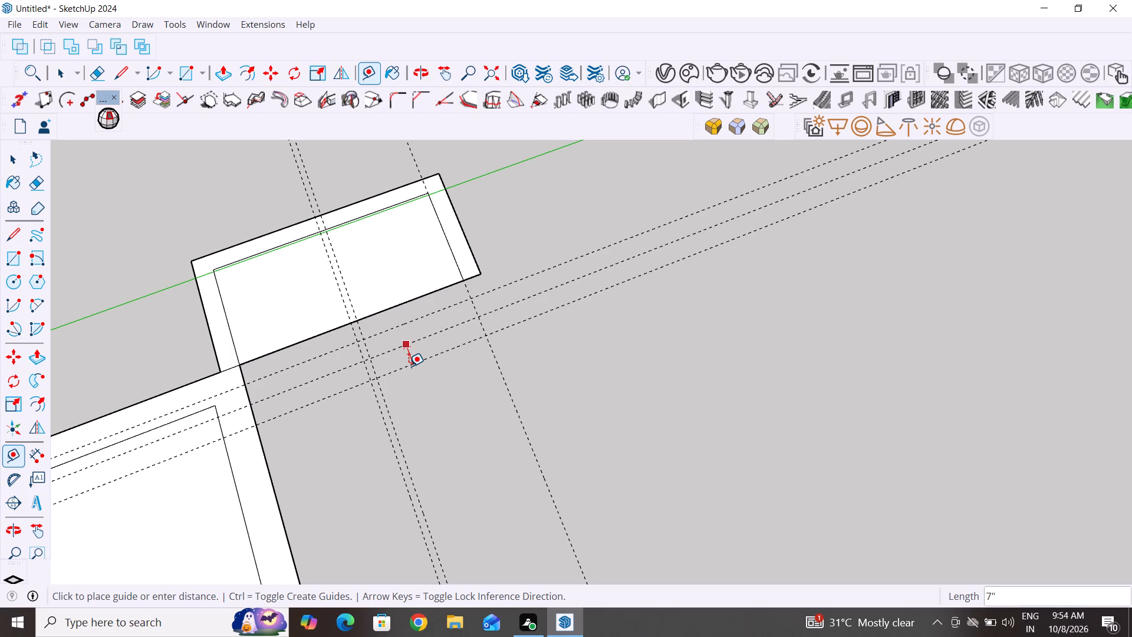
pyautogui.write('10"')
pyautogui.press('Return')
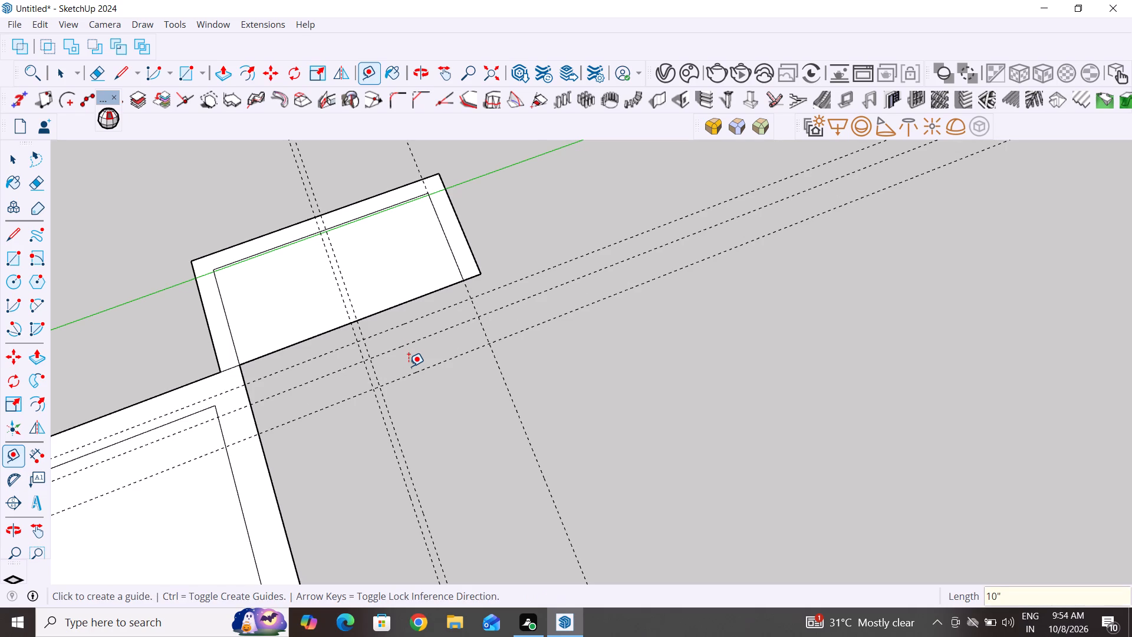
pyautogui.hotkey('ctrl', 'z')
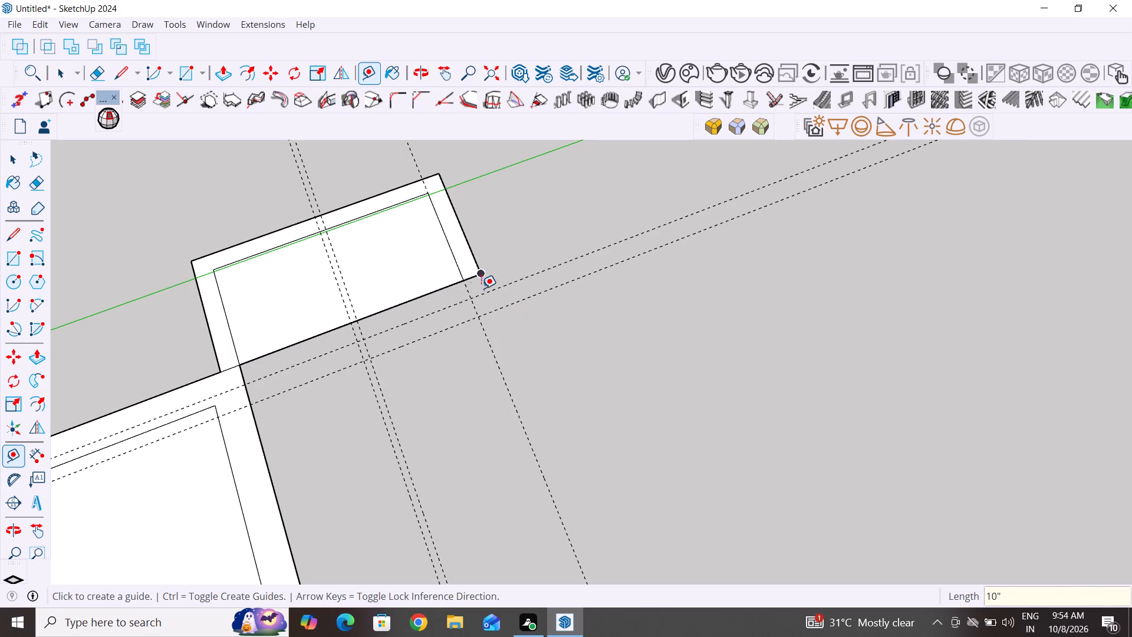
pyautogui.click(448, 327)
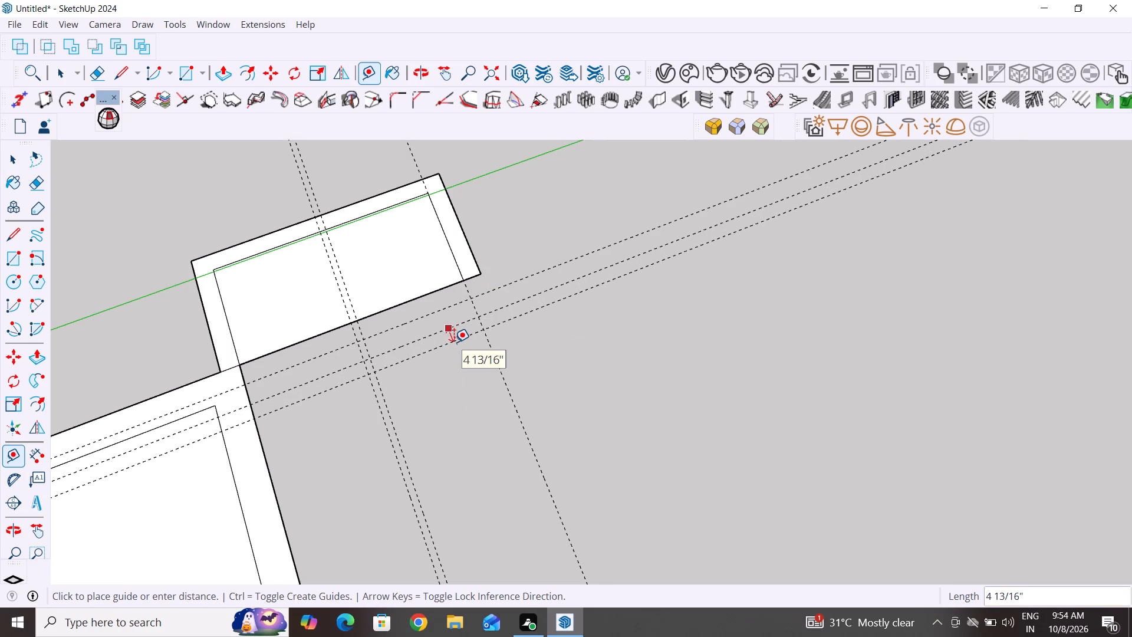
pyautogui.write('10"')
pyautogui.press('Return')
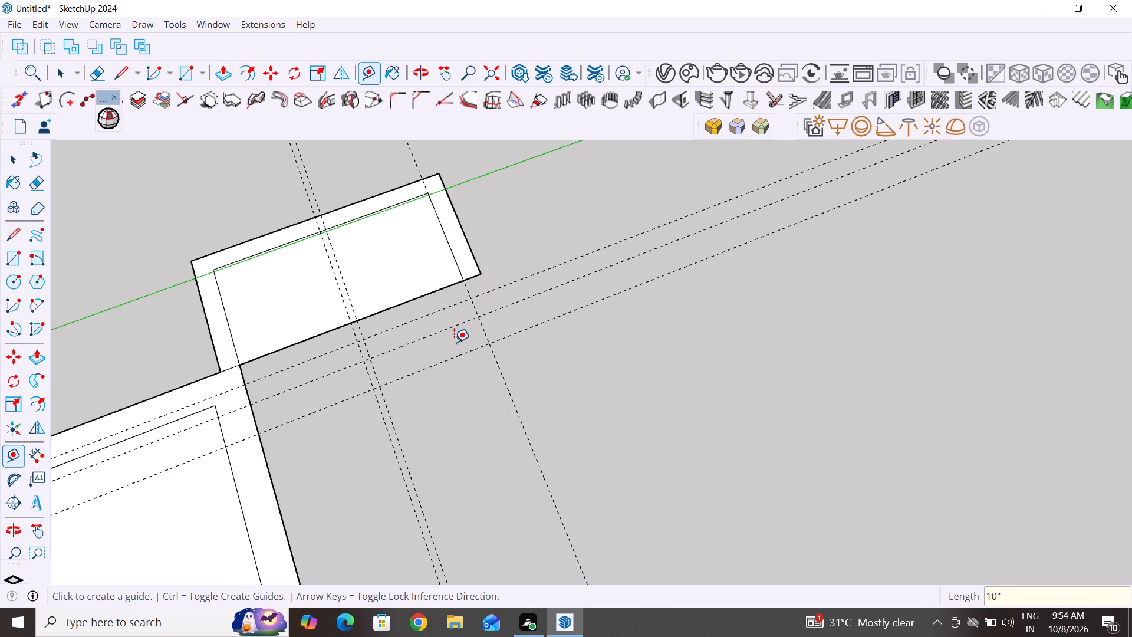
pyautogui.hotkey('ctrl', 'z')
# Add four more parallel guide lines, each 7" beyond the previous one, continuing away from the small rectangle.
pyautogui.click(440, 329)
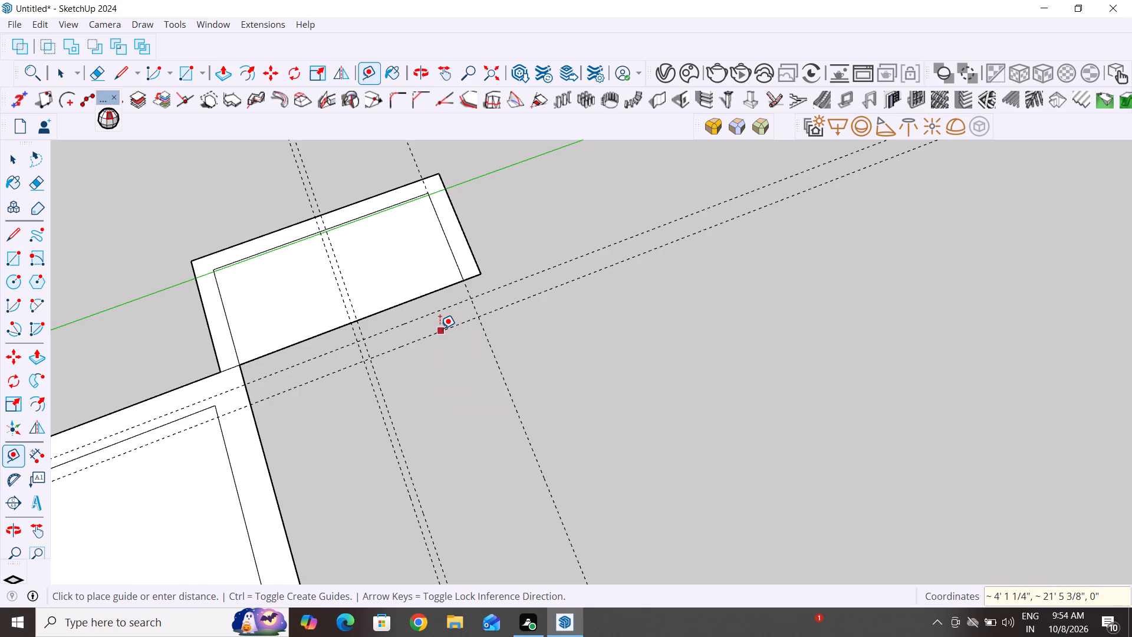
pyautogui.write('7"')
pyautogui.press('Return')
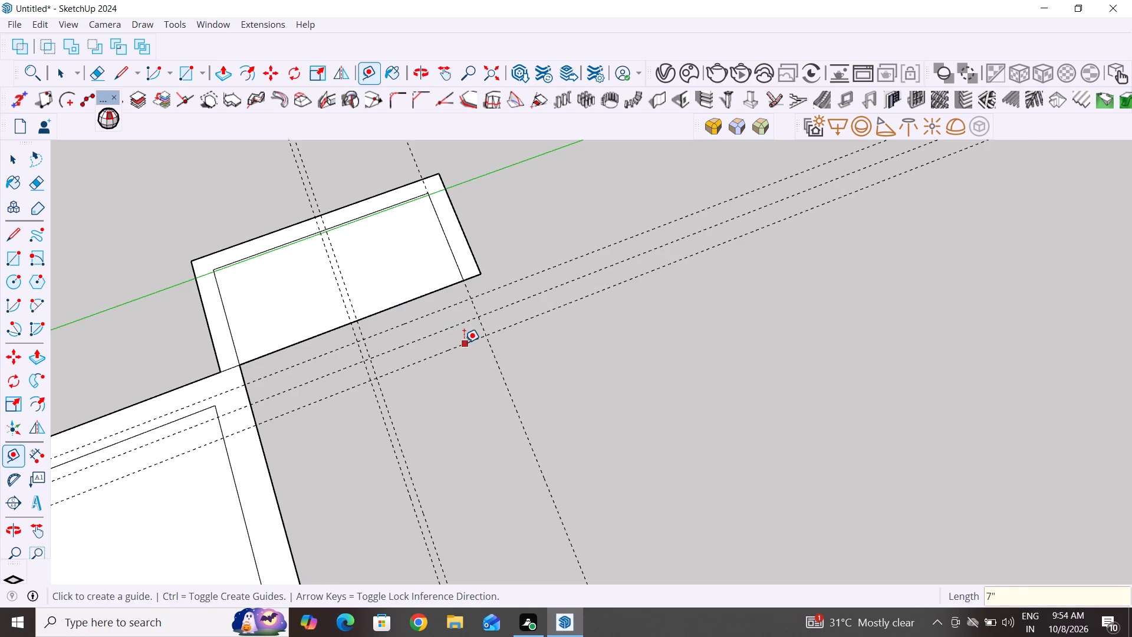
pyautogui.click(464, 343)
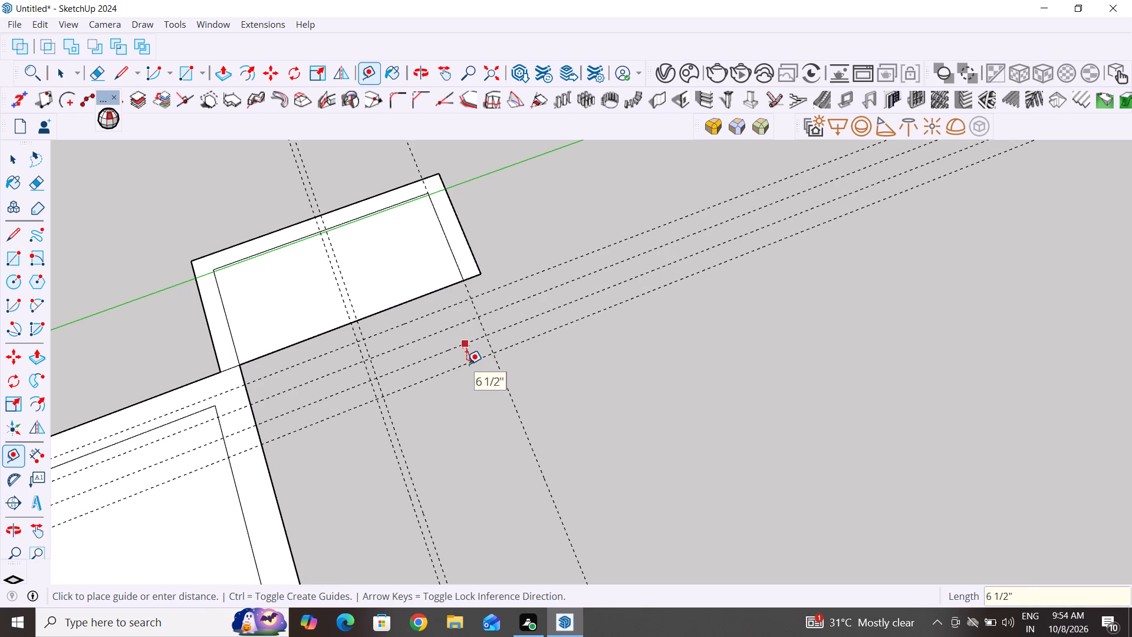
pyautogui.write('7"')
pyautogui.press('Return')
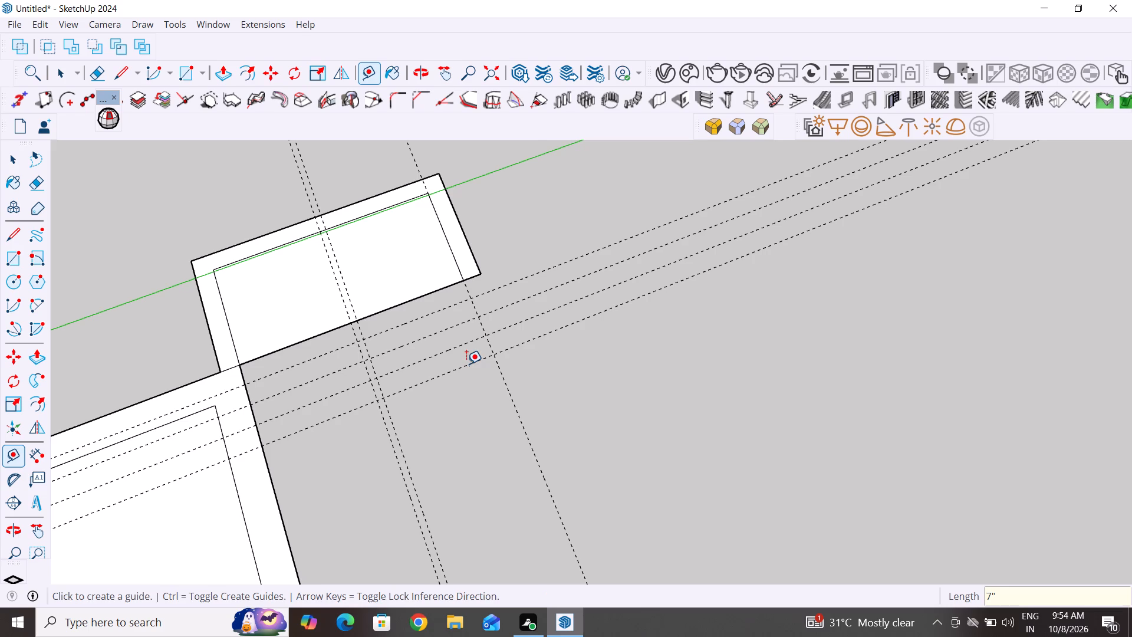
pyautogui.click(466, 364)
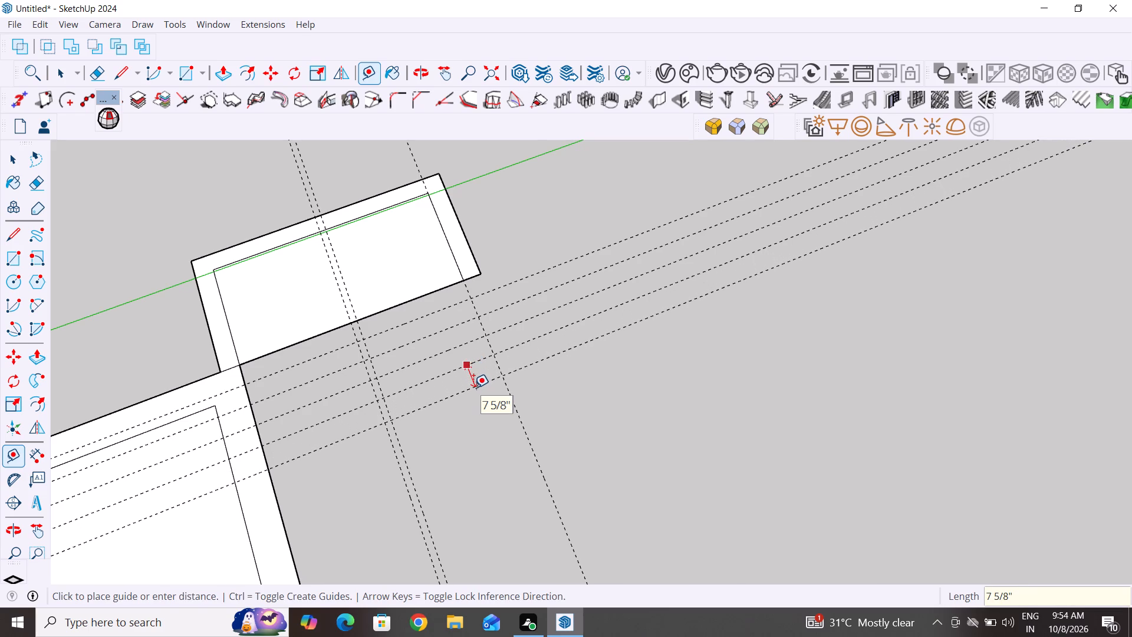
pyautogui.write('7"')
pyautogui.press('Return')
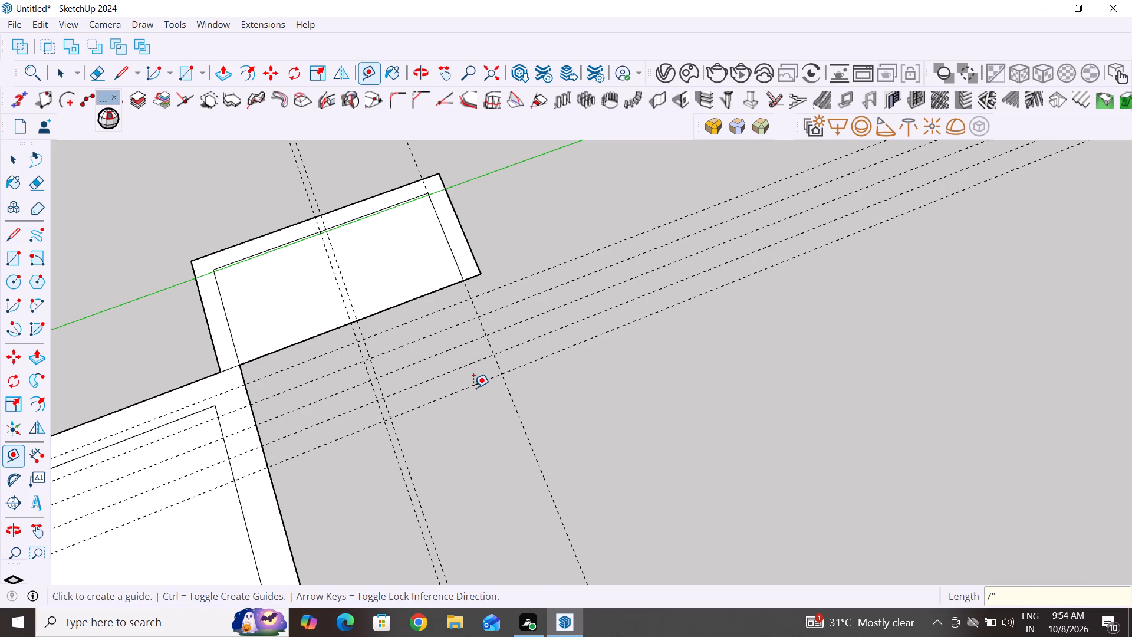
pyautogui.click(480, 384)
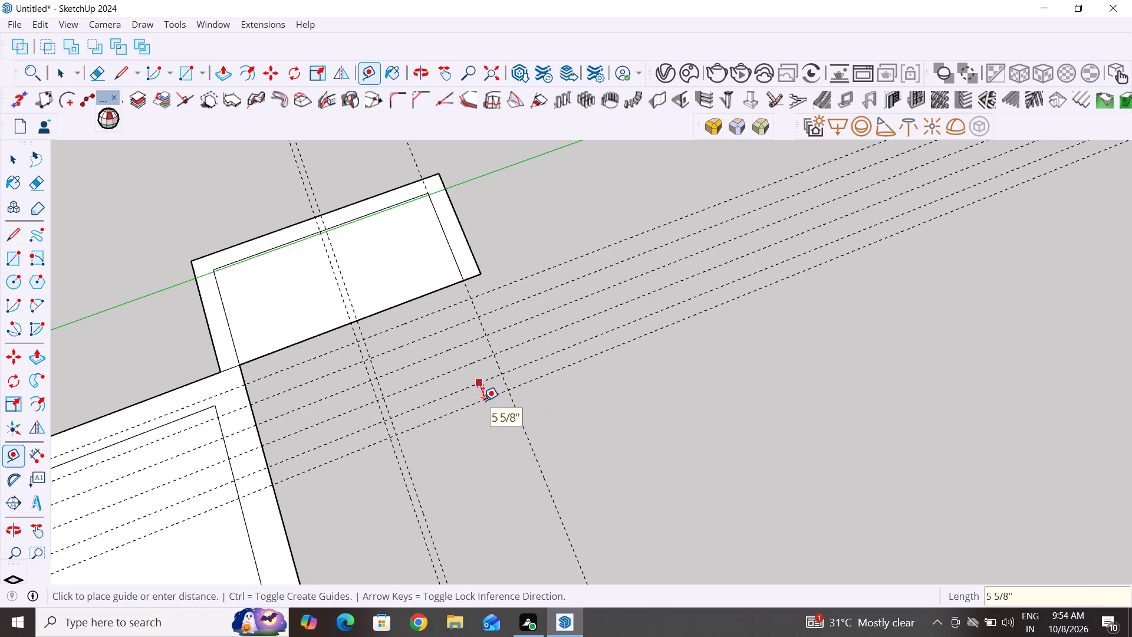
pyautogui.write('7"')
pyautogui.press('Return')
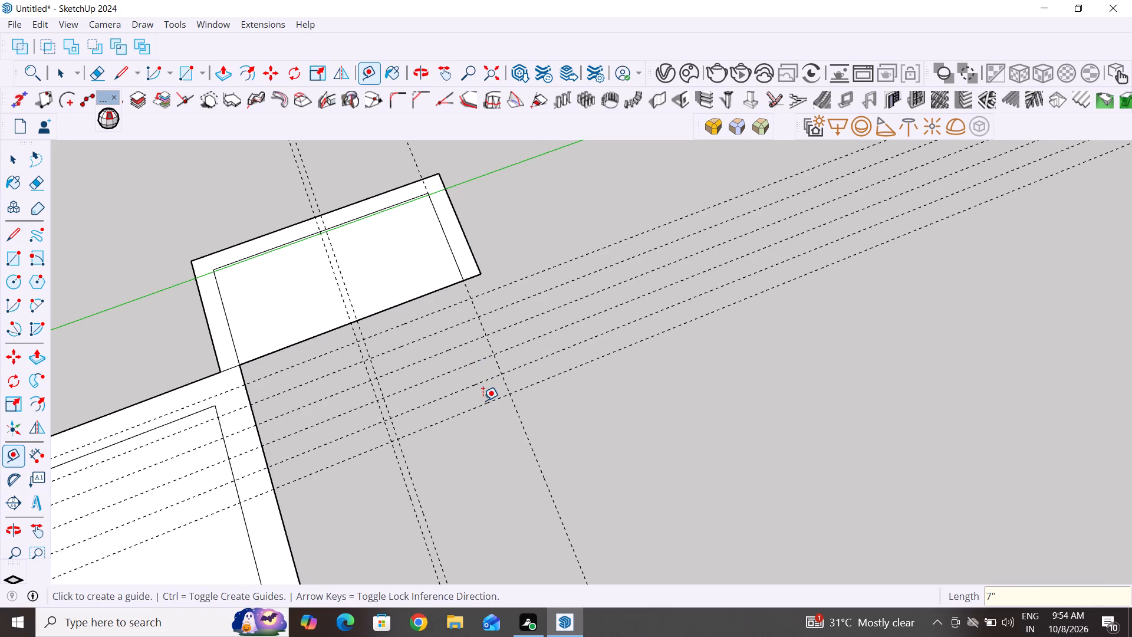
# Extend the row of parallel guides with four further guide lines spaced 7" apart.
pyautogui.click(498, 397)
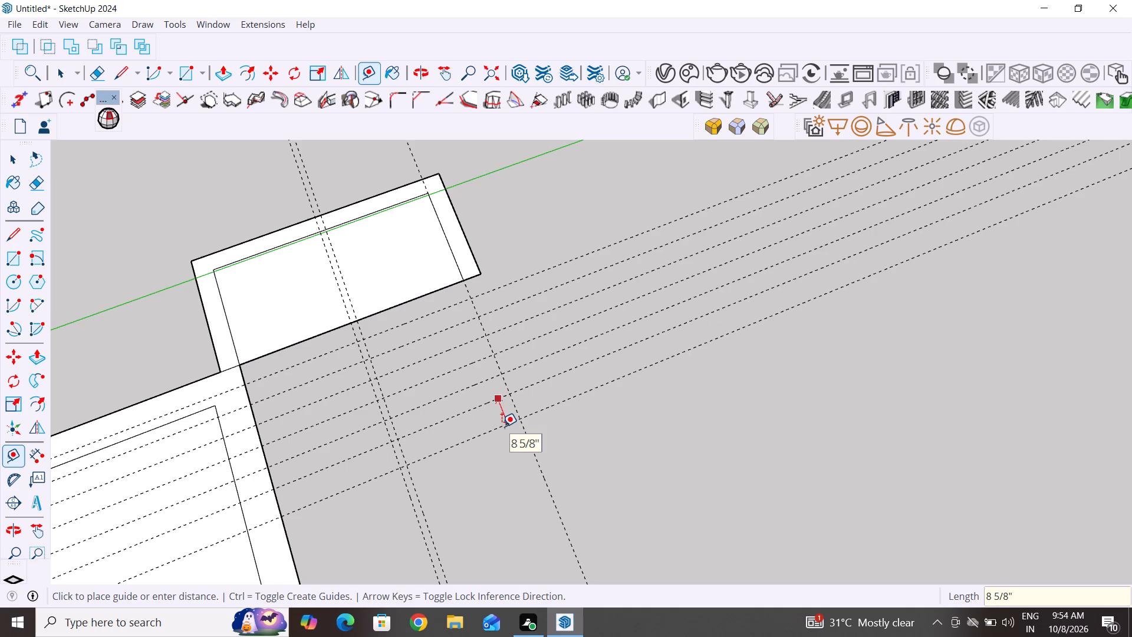
pyautogui.write('7"')
pyautogui.press('Return')
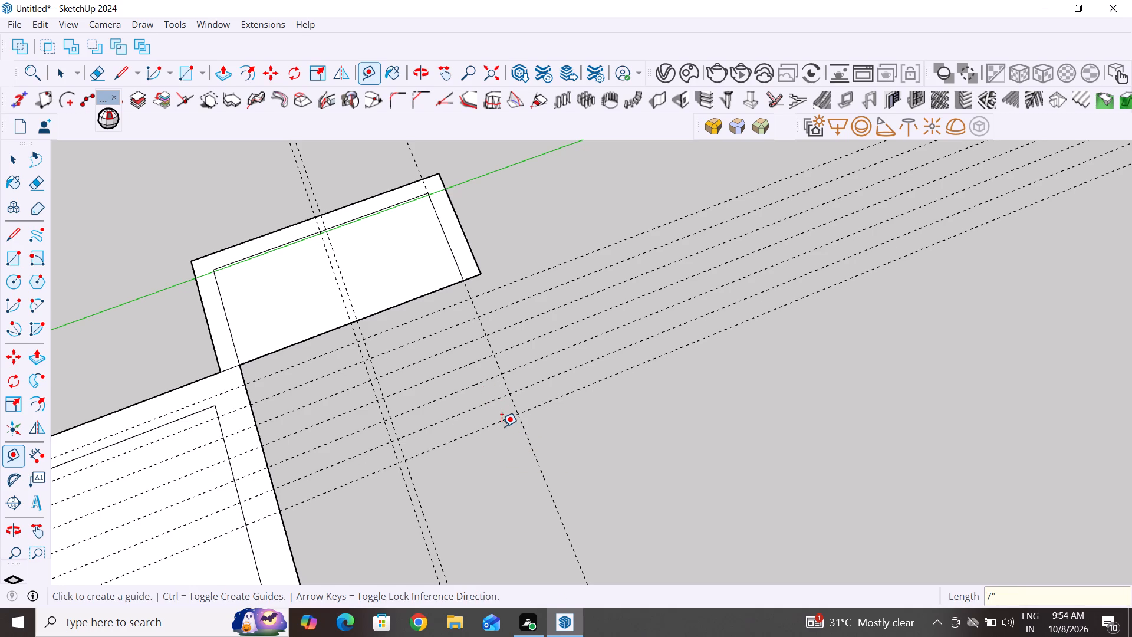
pyautogui.click(490, 422)
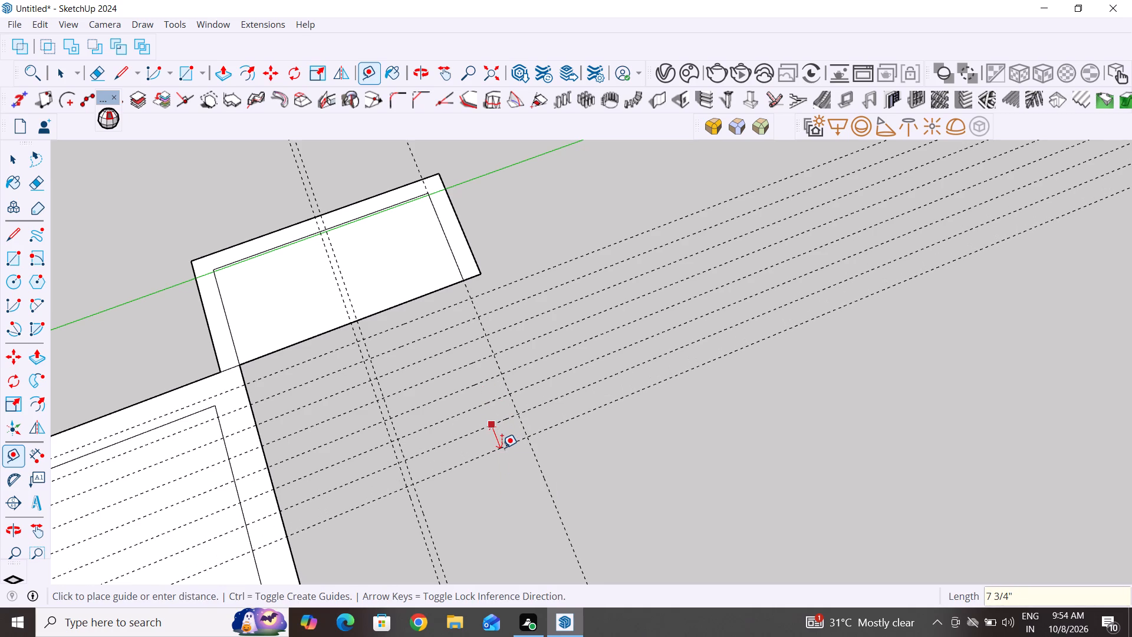
pyautogui.write('7"')
pyautogui.press('Return')
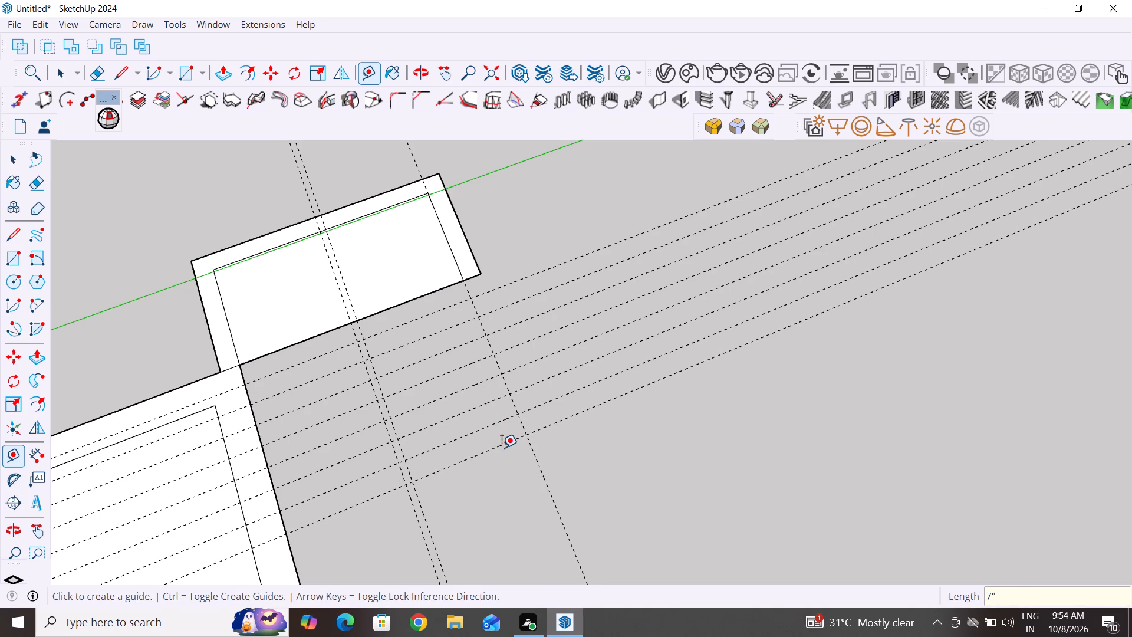
pyautogui.click(501, 444)
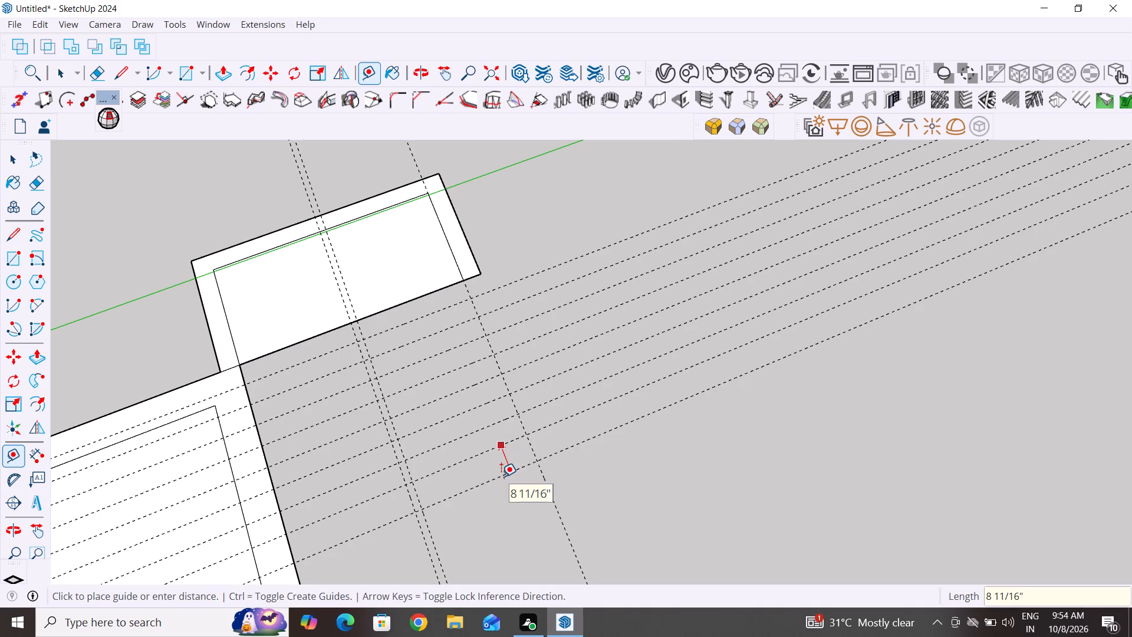
pyautogui.write('7"')
pyautogui.press('Return')
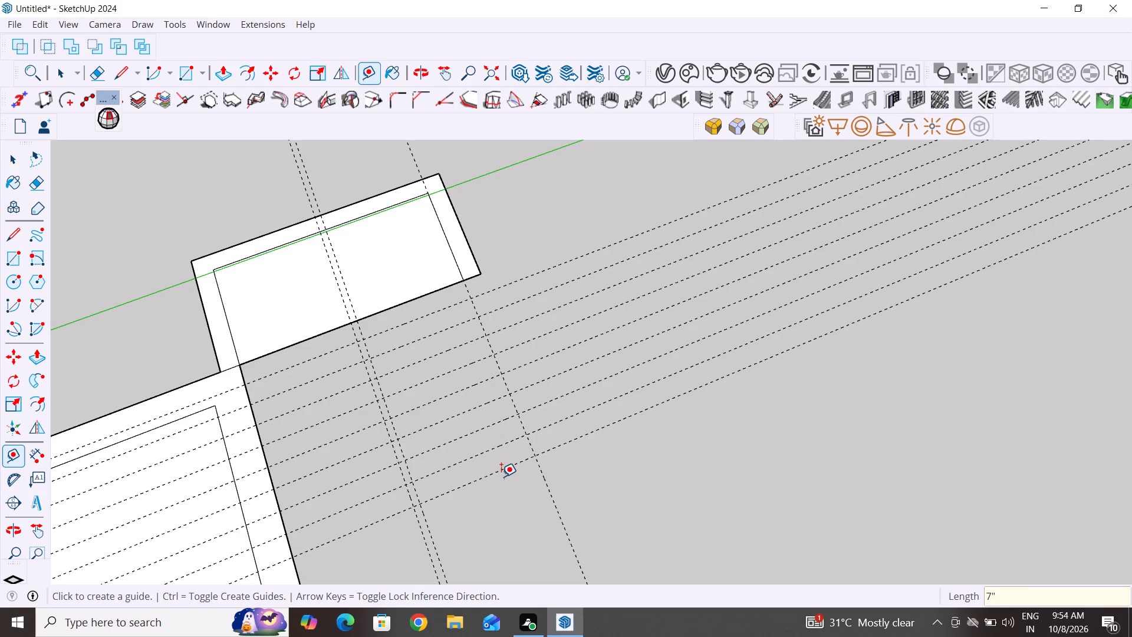
pyautogui.click(500, 471)
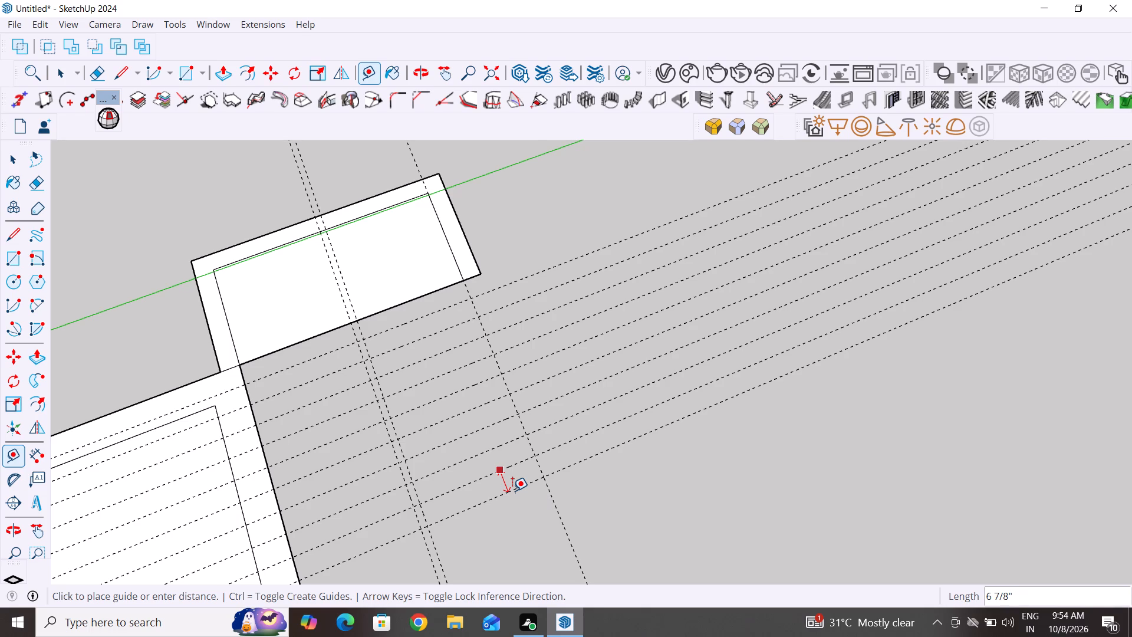
pyautogui.write('7"')
pyautogui.press('Return')
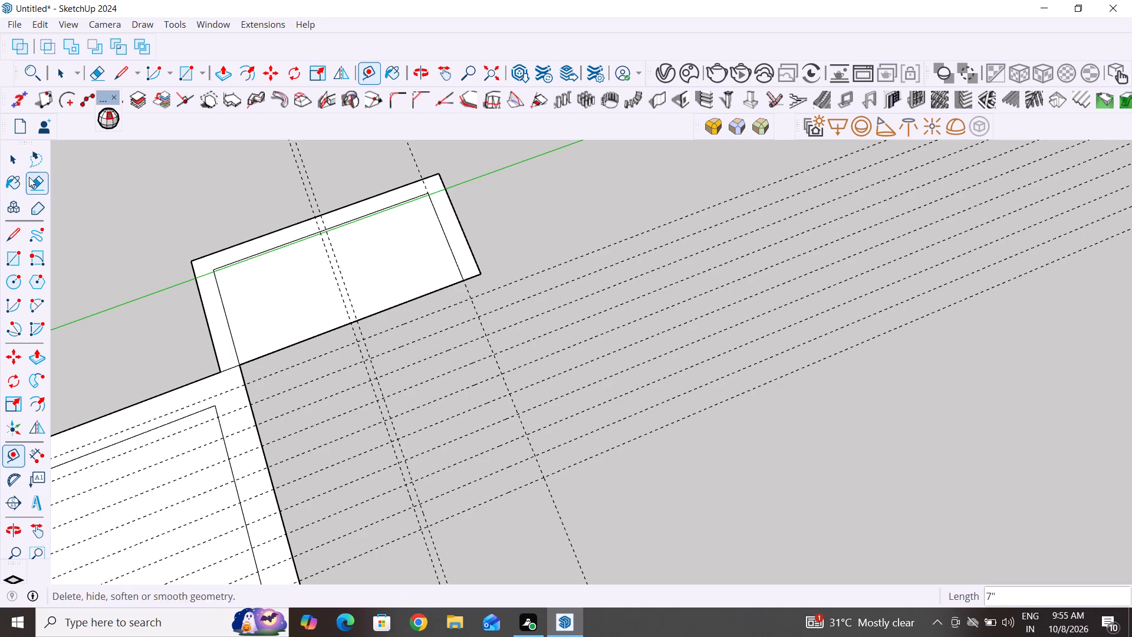
# Draw a 3' wide rectangle with the Line tool against the large room's outer wall, spanning from the first to the last parallel guide.
pyautogui.click(14, 163)
pyautogui.click(94, 283)
pyautogui.scroll(-5, 516, 294)
pyautogui.moveTo(679, 490); pyautogui.dragTo(631, 478, button='middle')
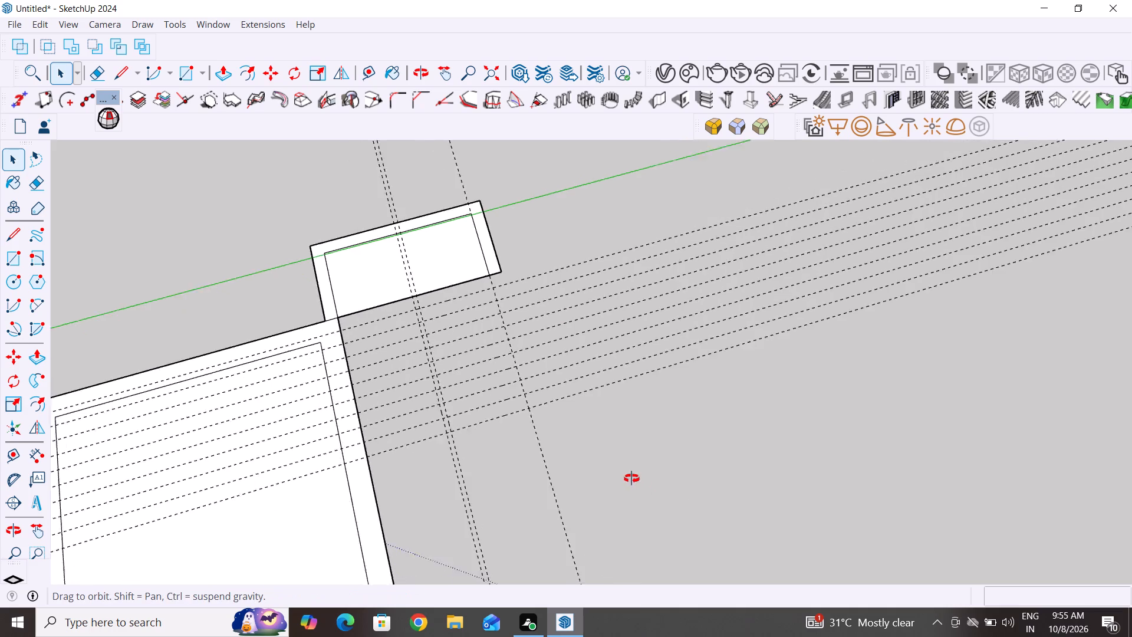
pyautogui.moveTo(631, 478); pyautogui.dragTo(815, 214, button='middle')
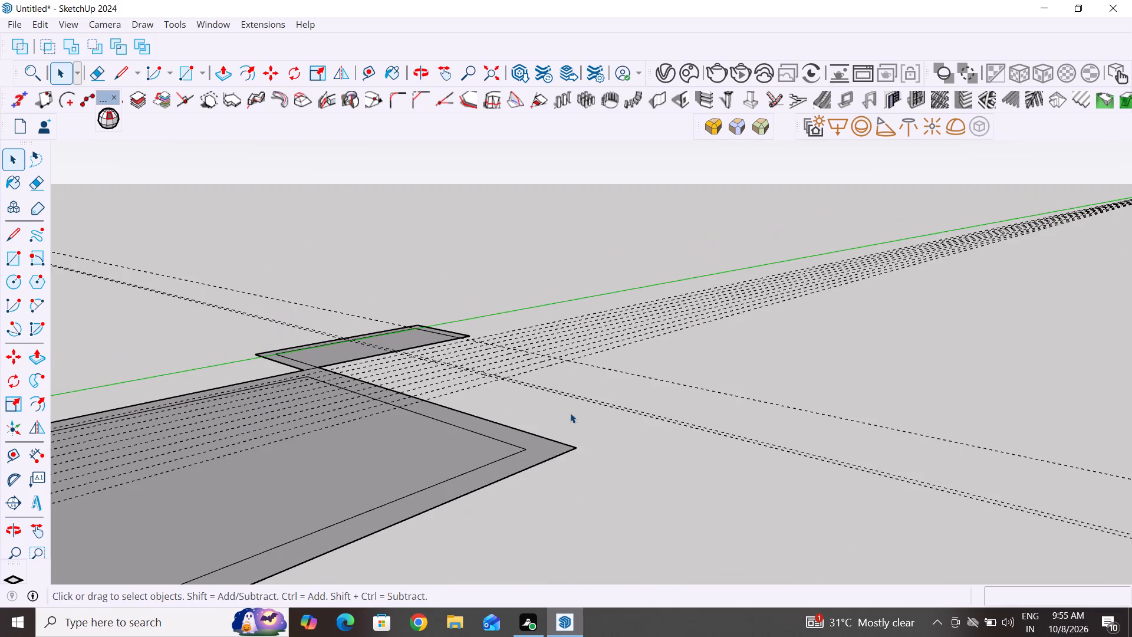
pyautogui.moveTo(570, 424); pyautogui.dragTo(316, 572, button='middle')
pyautogui.scroll(6, 557, 212)
pyautogui.scroll(-2, 557, 211)
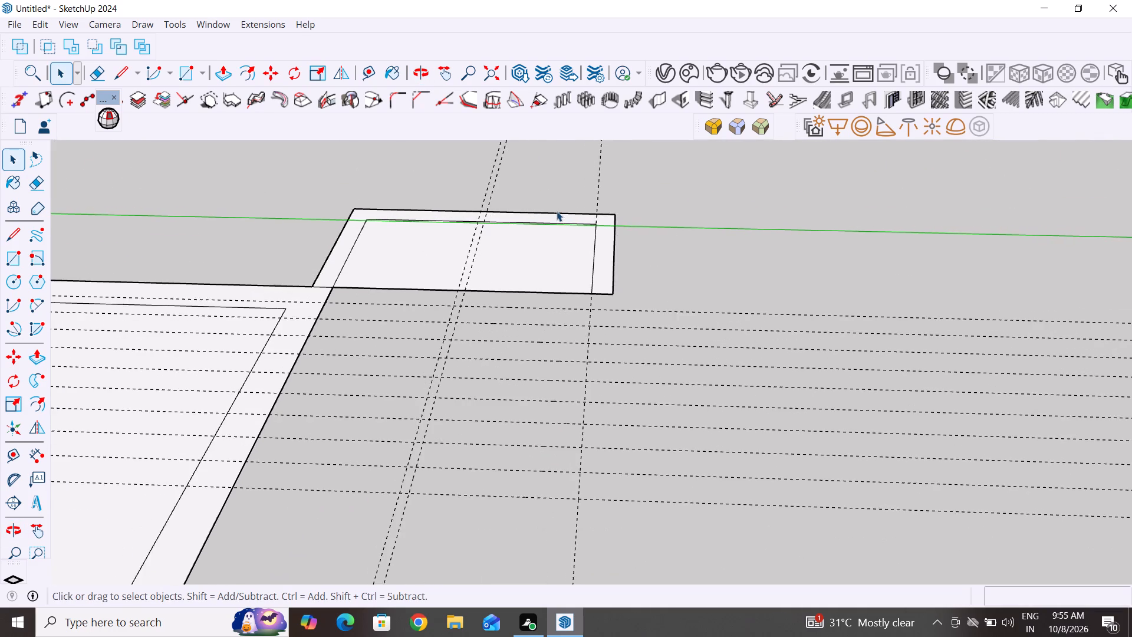
pyautogui.scroll(-1, 557, 211)
pyautogui.moveTo(553, 257); pyautogui.dragTo(541, 295, button='middle')
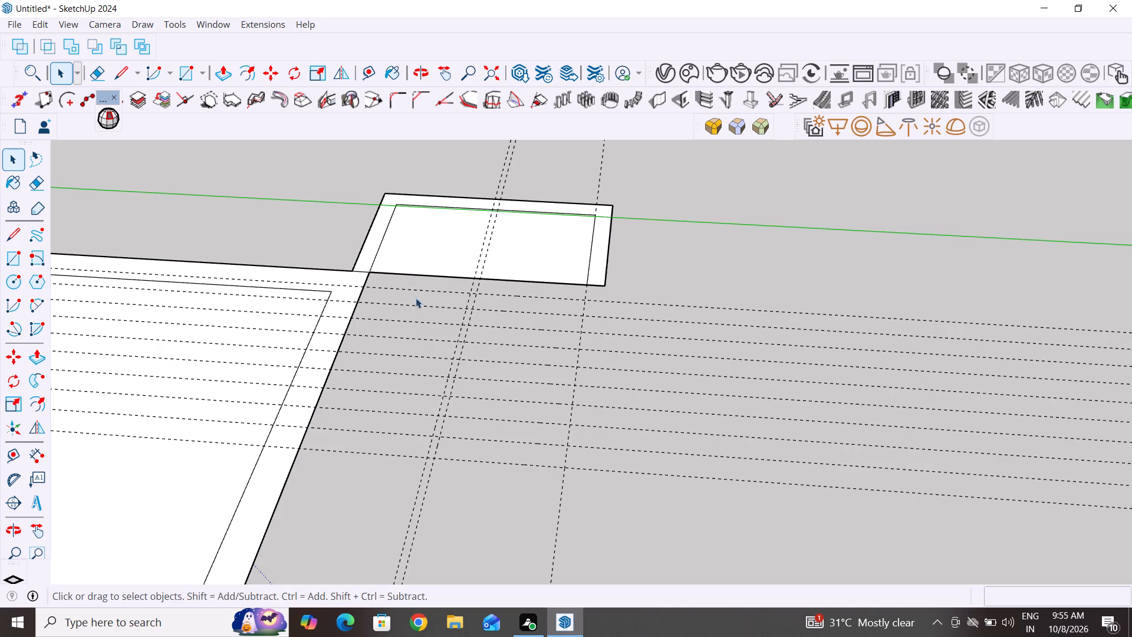
pyautogui.moveTo(467, 376); pyautogui.dragTo(491, 480, button='middle')
pyautogui.moveTo(452, 350); pyautogui.dragTo(455, 385, button='middle')
pyautogui.click(21, 237)
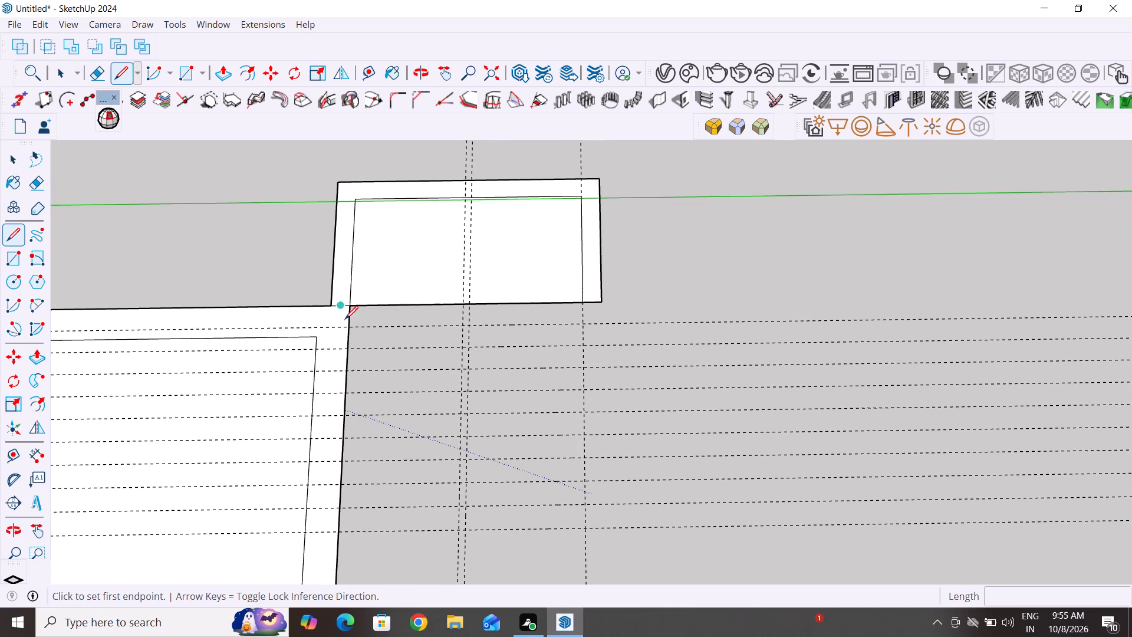
pyautogui.click(349, 327)
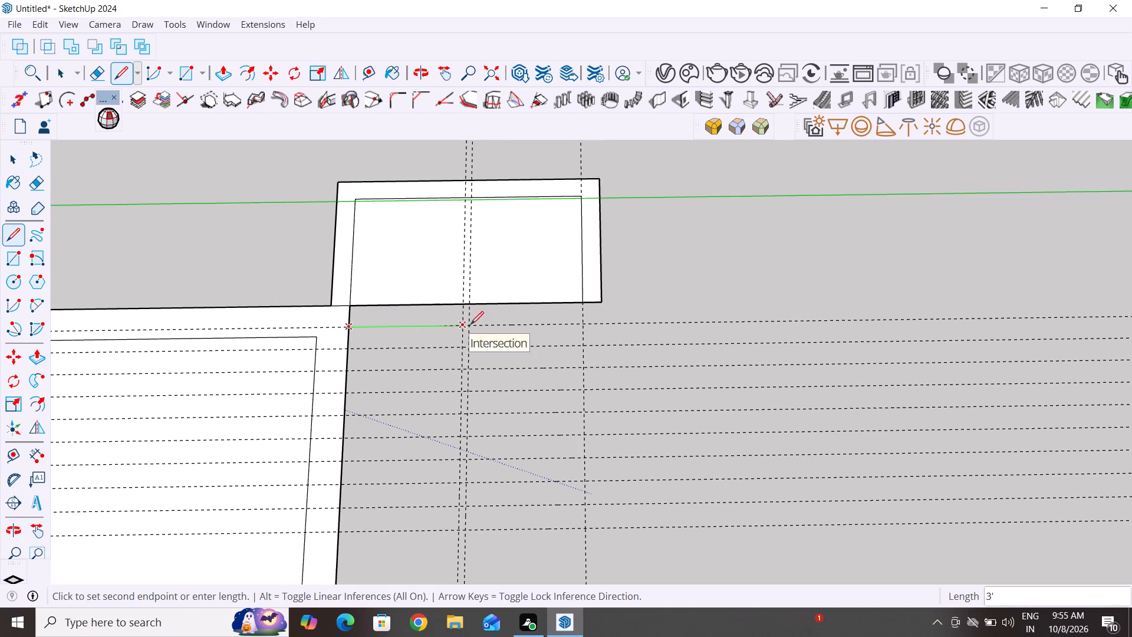
pyautogui.click(462, 321)
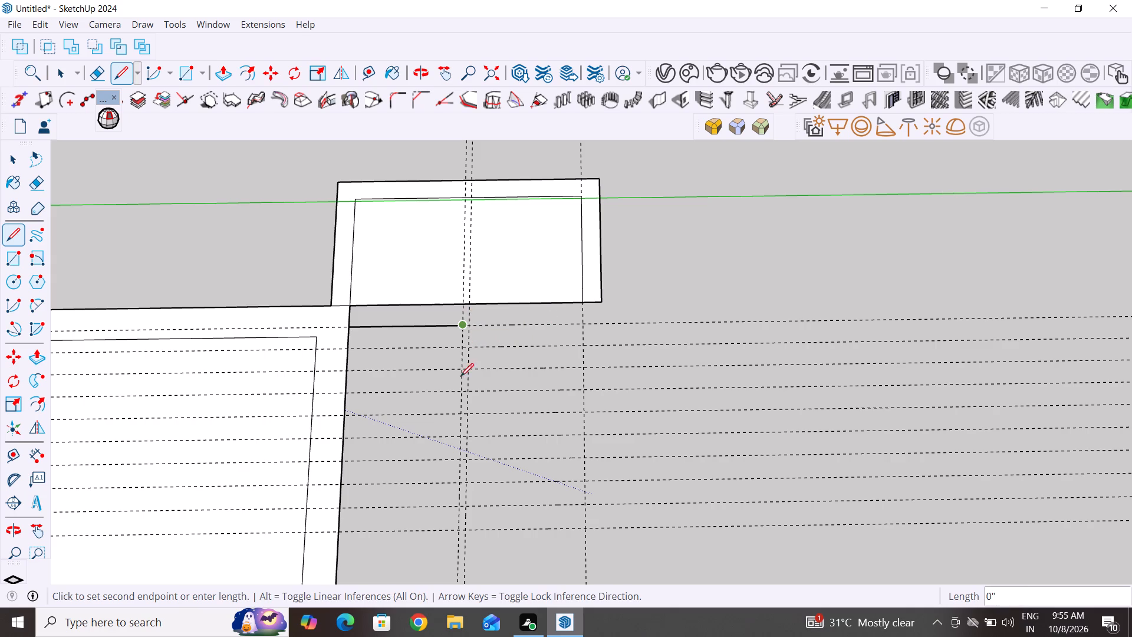
pyautogui.click(459, 532)
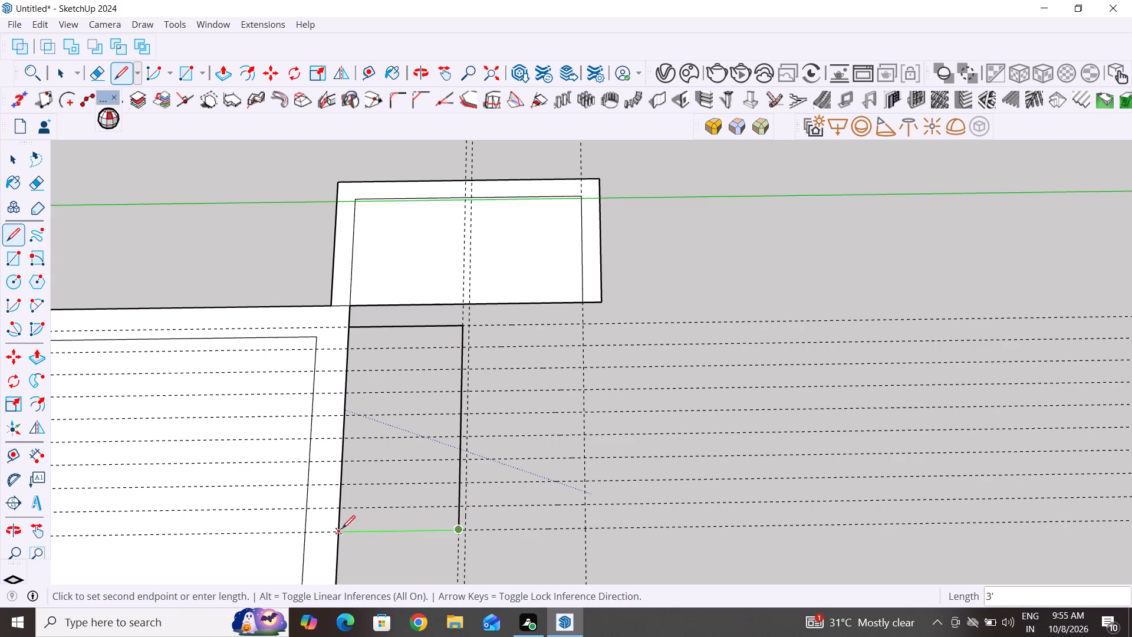
pyautogui.click(338, 533)
pyautogui.press('space')
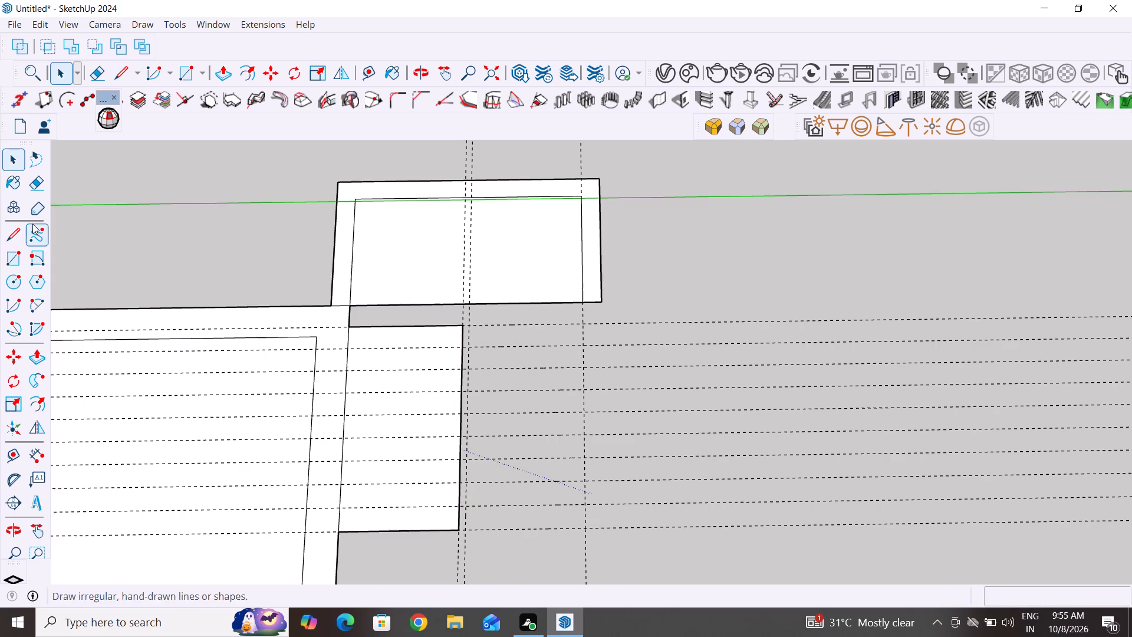
# Draw a dividing line across the new 3' wide rectangle along the second parallel guide.
pyautogui.click(10, 235)
pyautogui.click(351, 349)
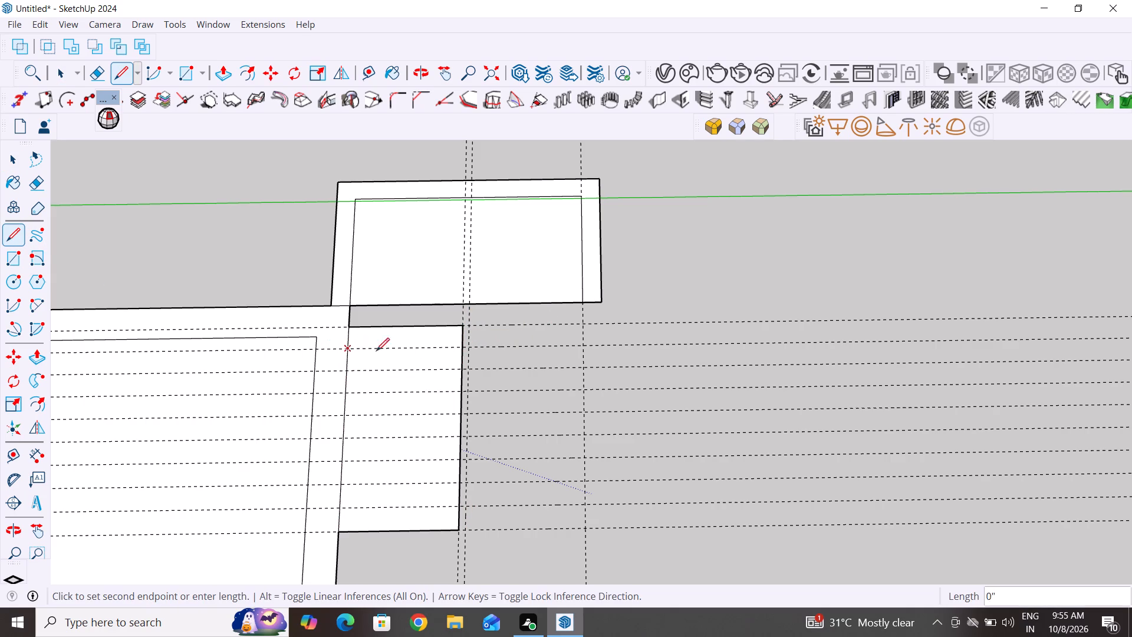
pyautogui.click(462, 349)
pyautogui.press('space')
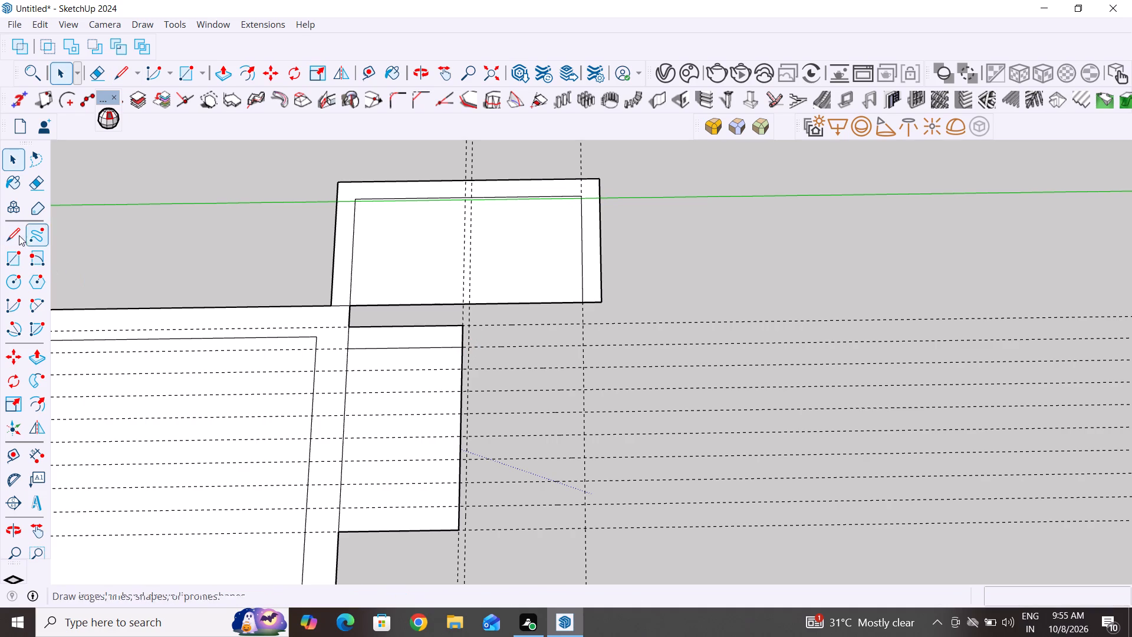
# Draw three dividing lines across the 3' wide rectangle, along the third, fourth and fifth parallel guides.
pyautogui.click(18, 235)
pyautogui.click(345, 371)
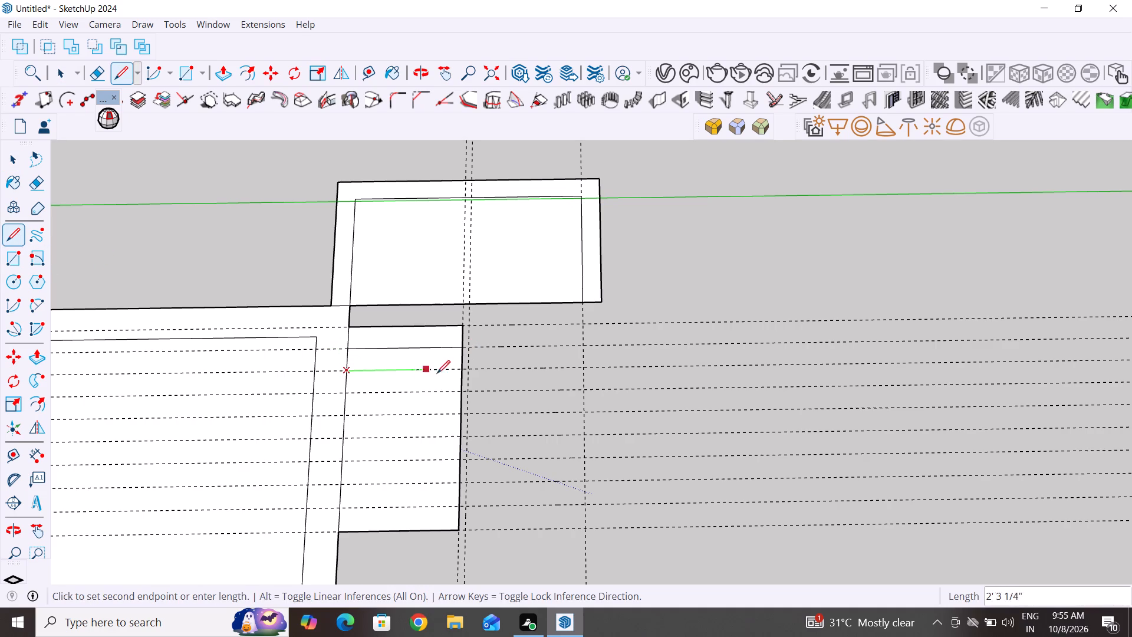
pyautogui.click(462, 369)
pyautogui.press('space')
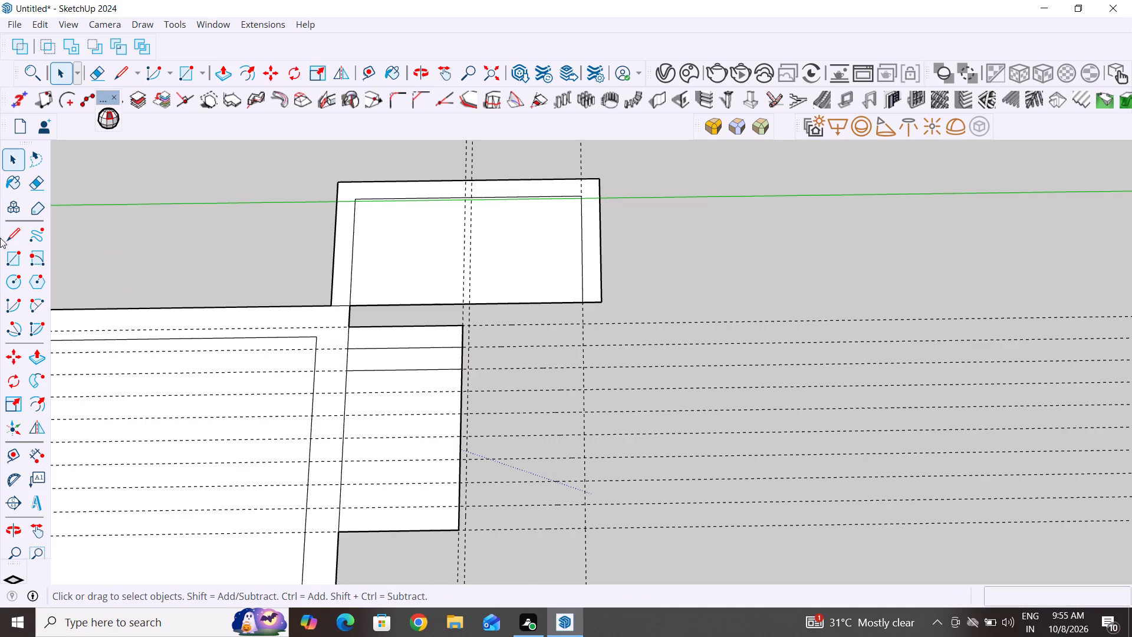
pyautogui.click(11, 229)
pyautogui.click(348, 393)
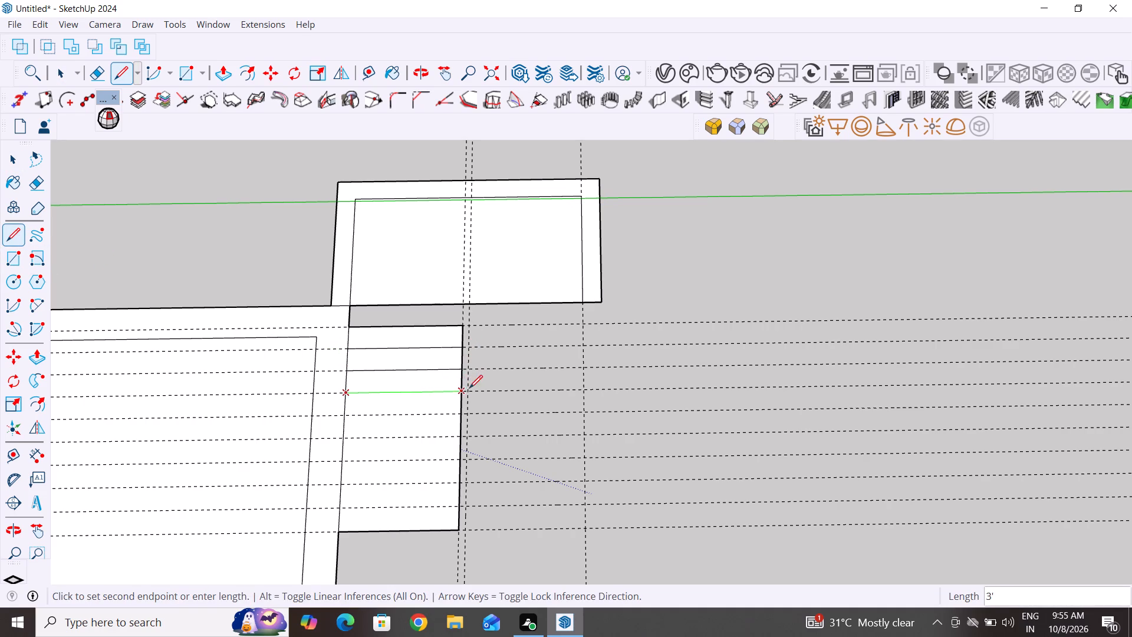
pyautogui.click(462, 388)
pyautogui.press('space')
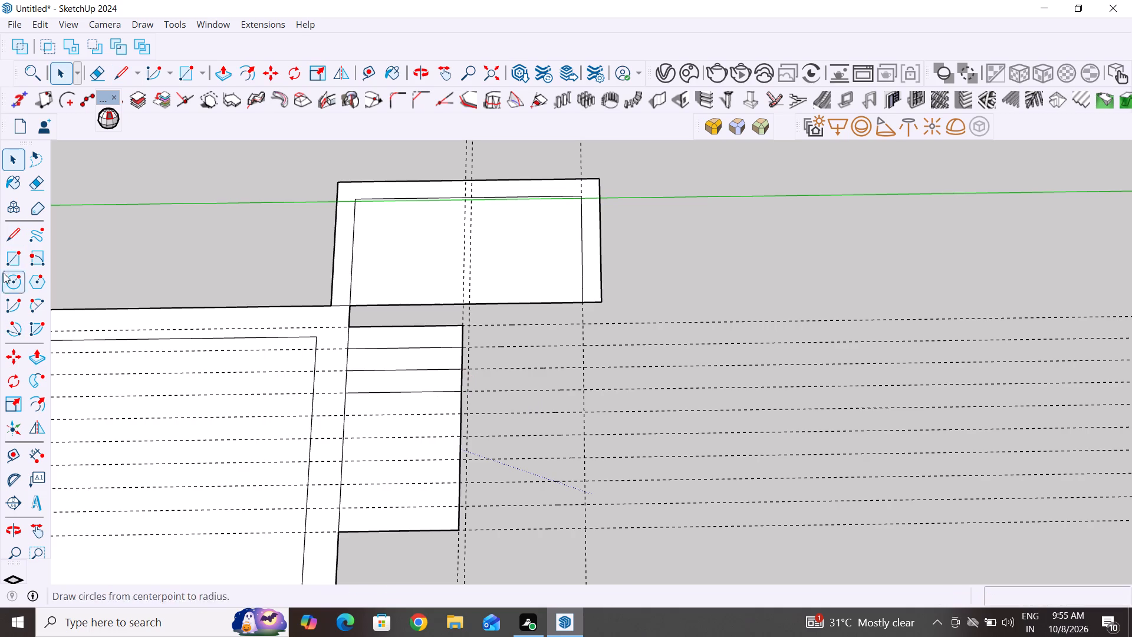
pyautogui.click(15, 233)
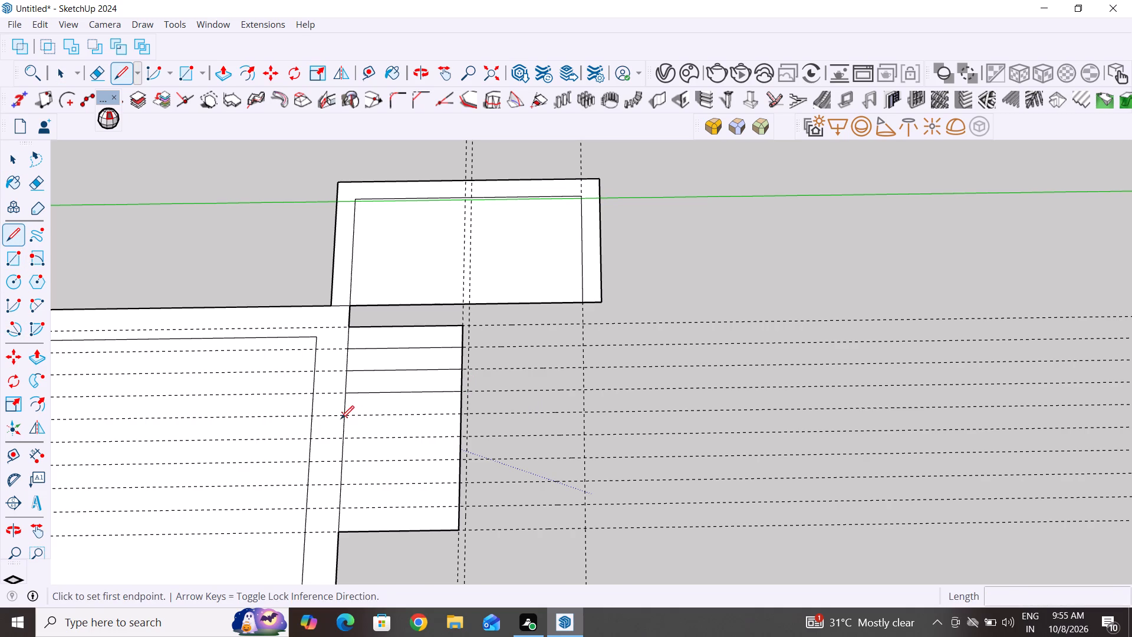
pyautogui.click(341, 419)
pyautogui.click(457, 415)
pyautogui.press('space')
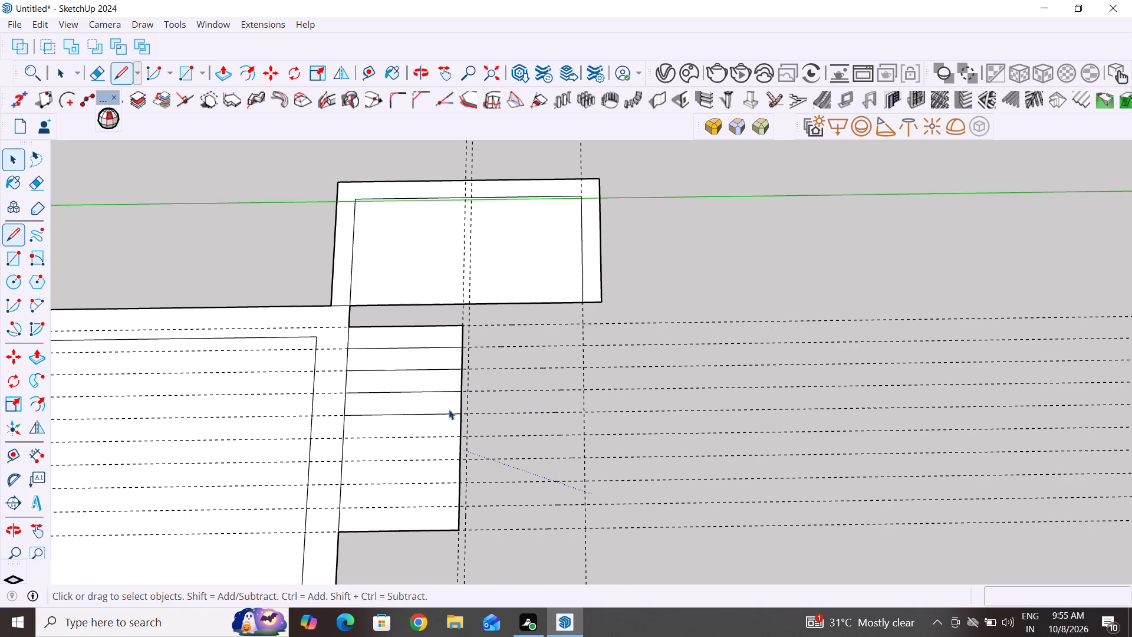
# Draw two more dividing lines across the 3' wide rectangle, along the sixth and seventh parallel guides.
pyautogui.click(17, 230)
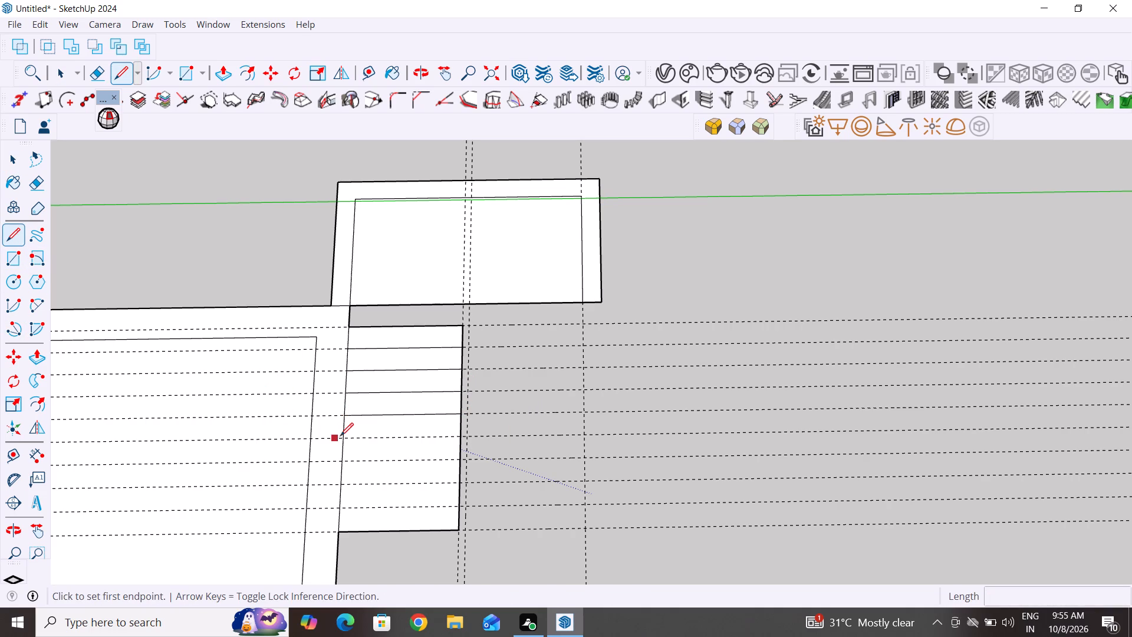
pyautogui.click(340, 442)
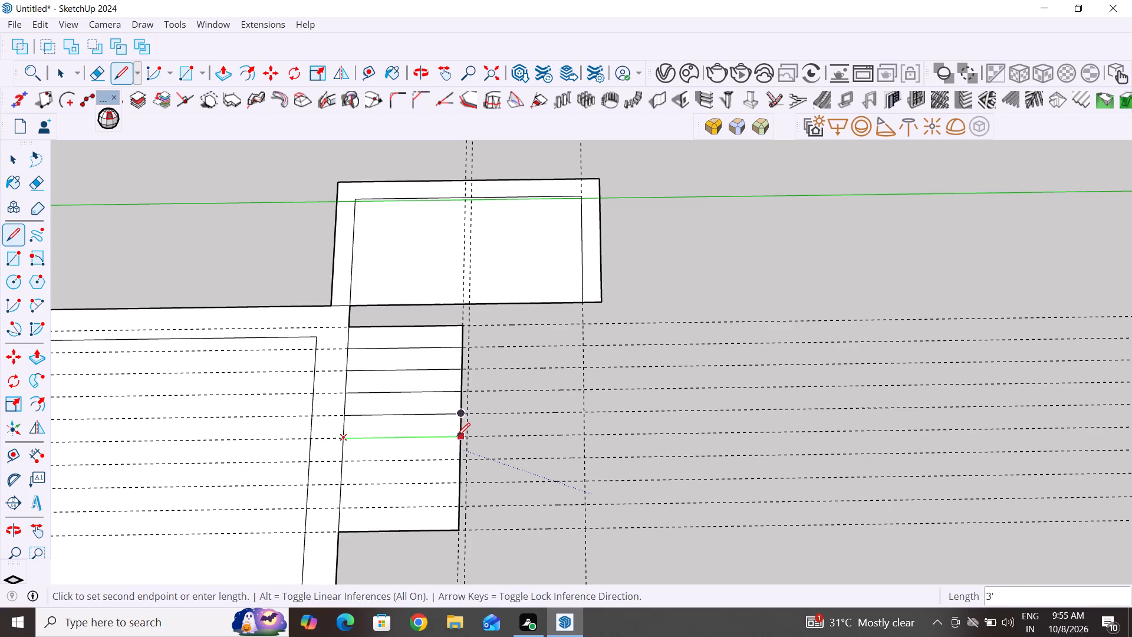
pyautogui.click(457, 436)
pyautogui.press('space')
pyautogui.click(9, 234)
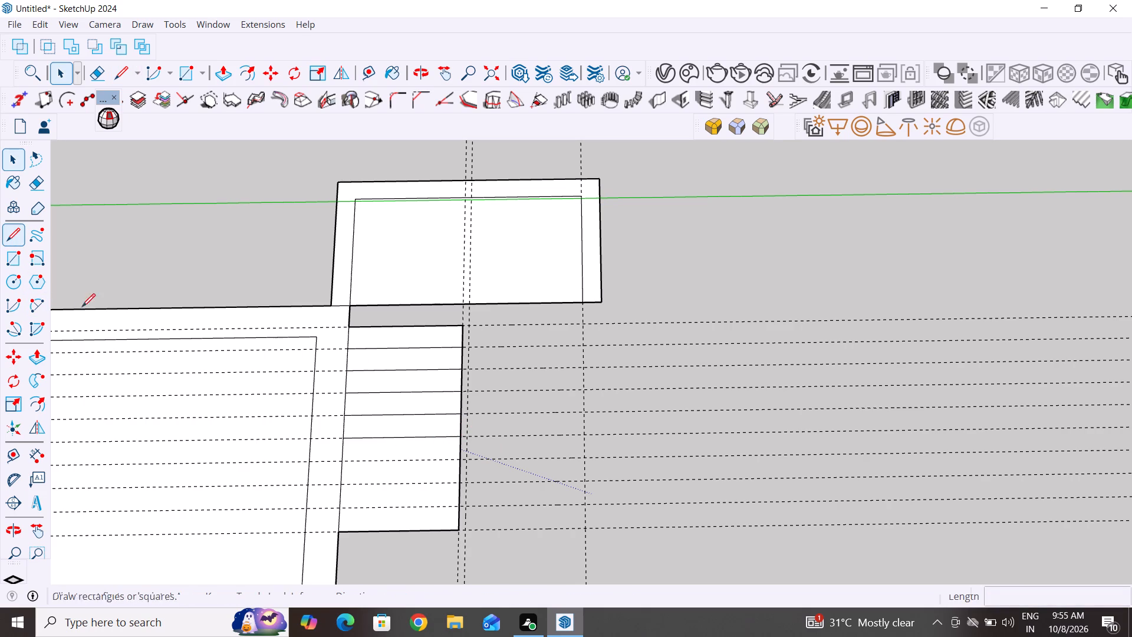
pyautogui.moveTo(422, 491); pyautogui.dragTo(420, 579, button='middle')
pyautogui.scroll(-5, 430, 324)
pyautogui.scroll(4, 432, 477)
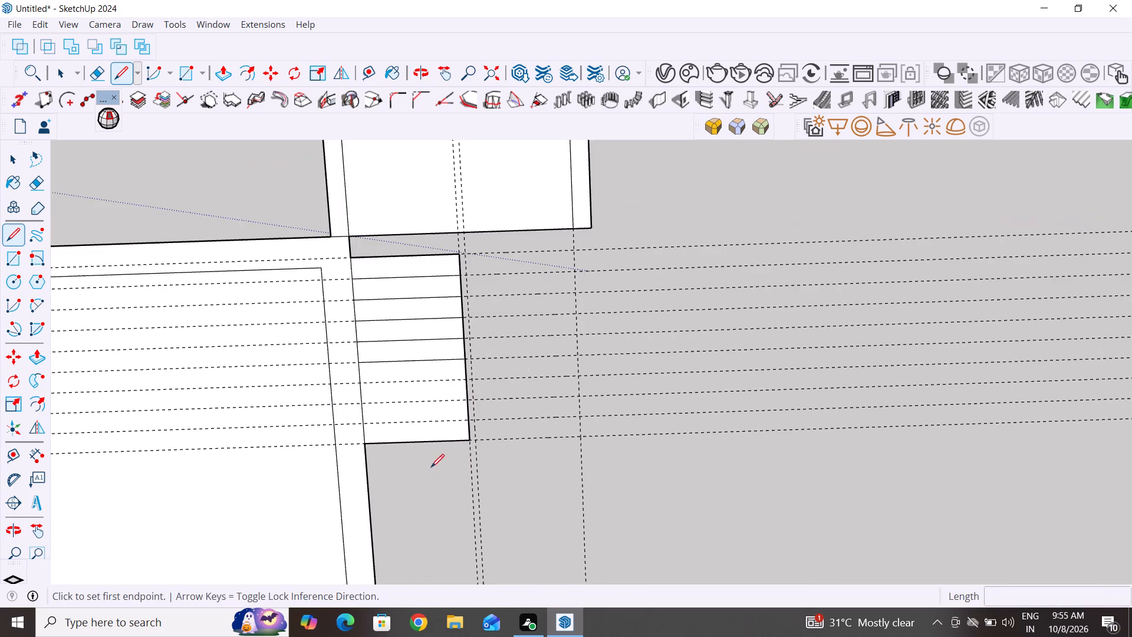
pyautogui.scroll(4, 431, 467)
pyautogui.click(323, 353)
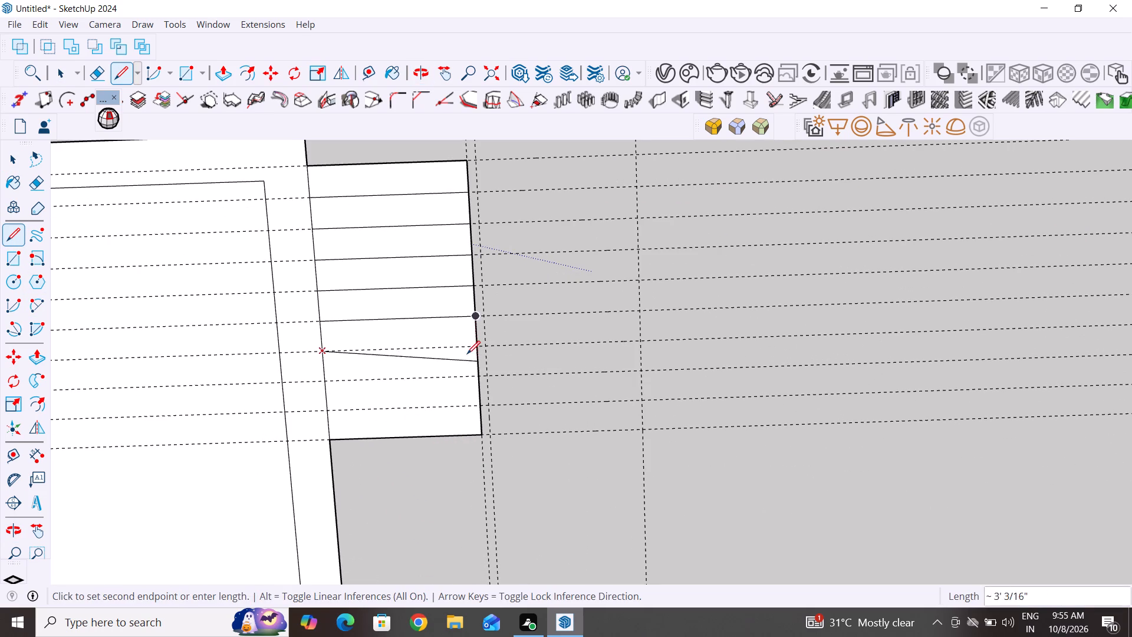
pyautogui.click(476, 349)
pyautogui.press('space')
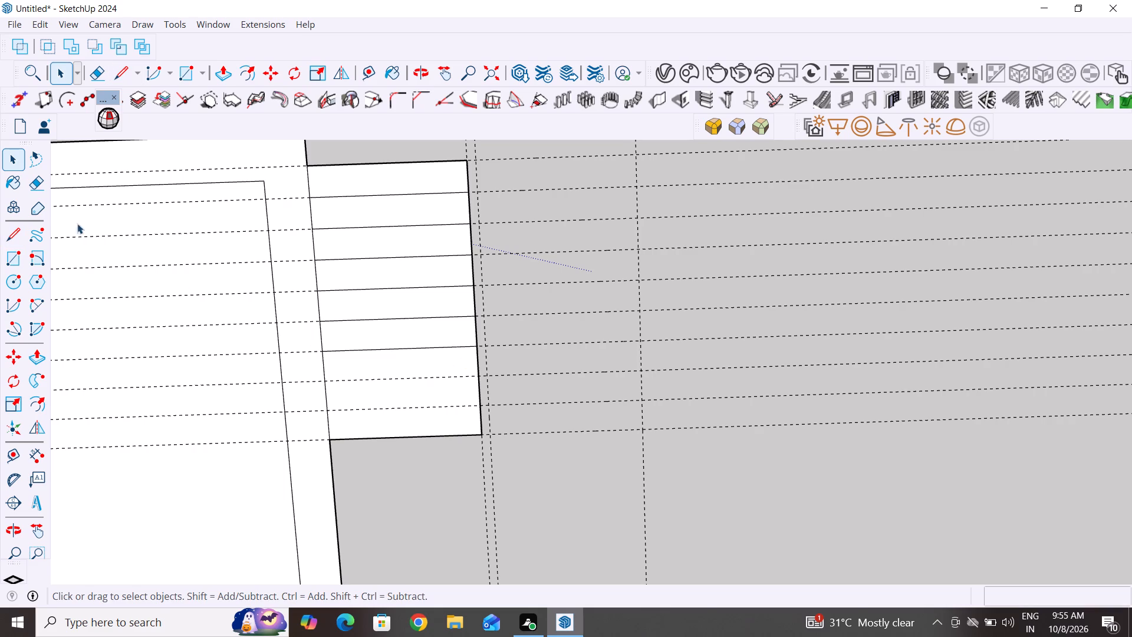
# Draw the last two dividing lines across the 3' wide rectangle, along the eighth and ninth parallel guides.
pyautogui.click(12, 235)
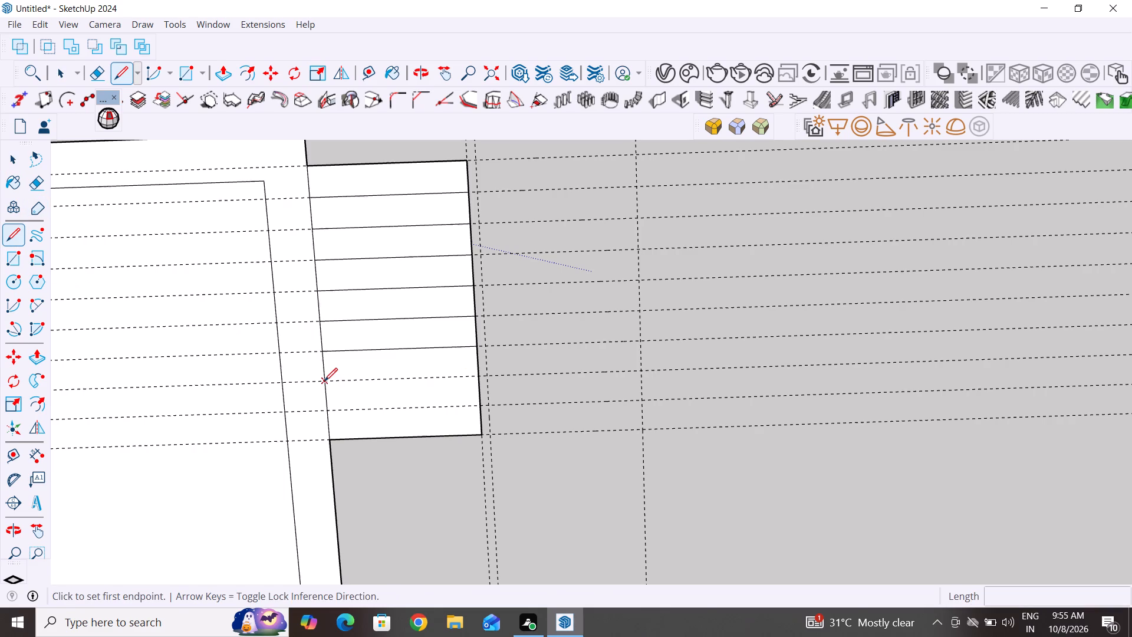
pyautogui.click(324, 381)
pyautogui.click(475, 376)
pyautogui.press('space')
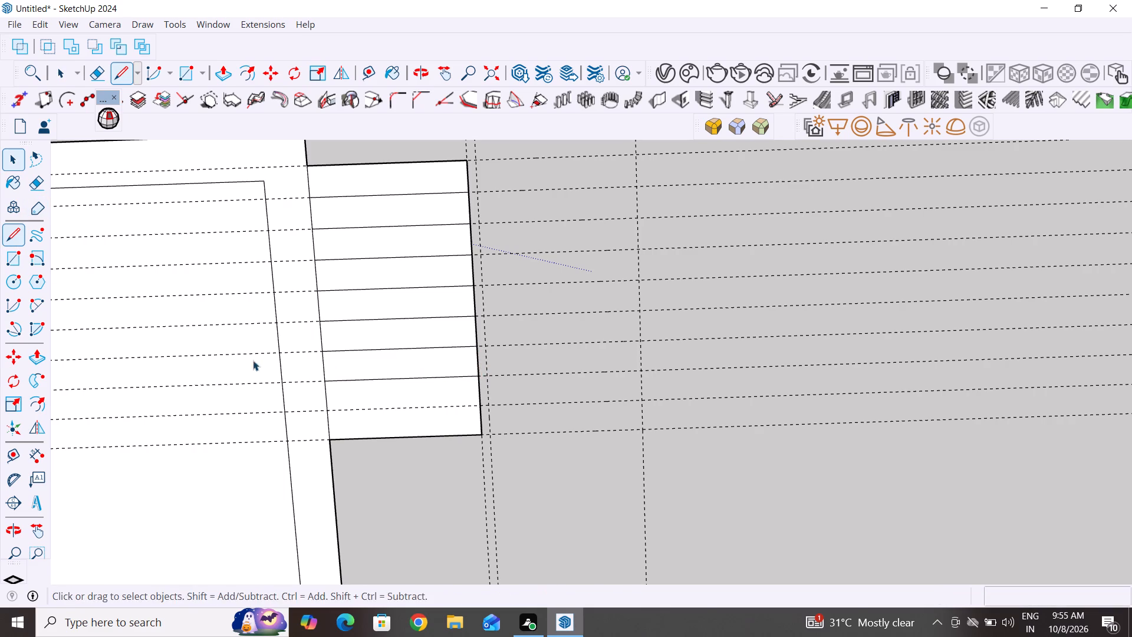
pyautogui.click(15, 234)
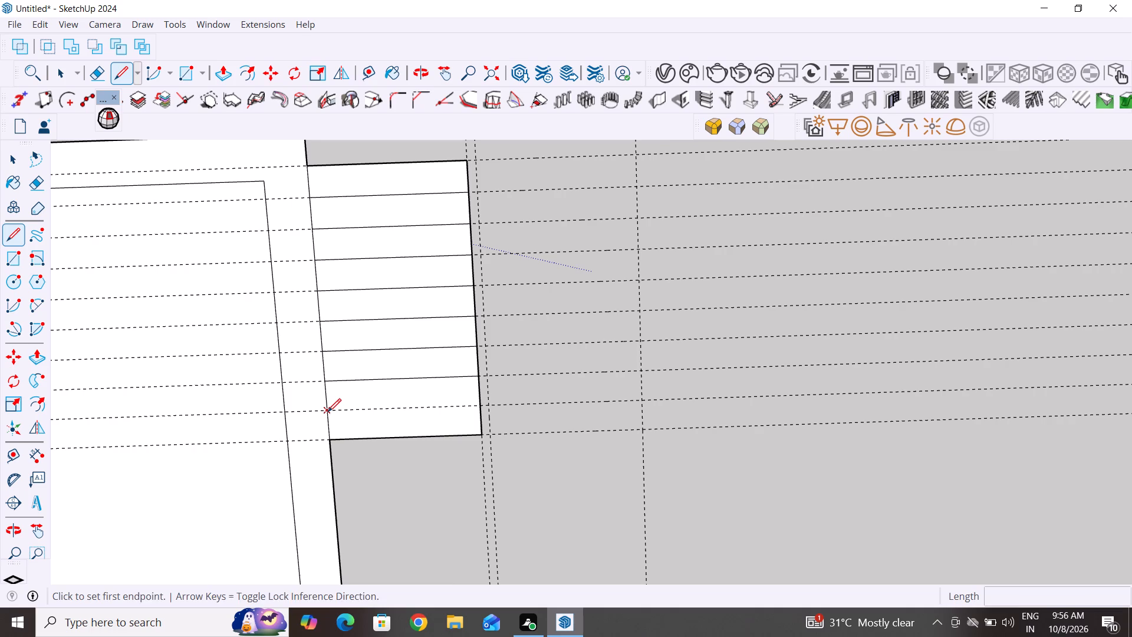
pyautogui.click(328, 412)
pyautogui.click(482, 405)
pyautogui.press('space')
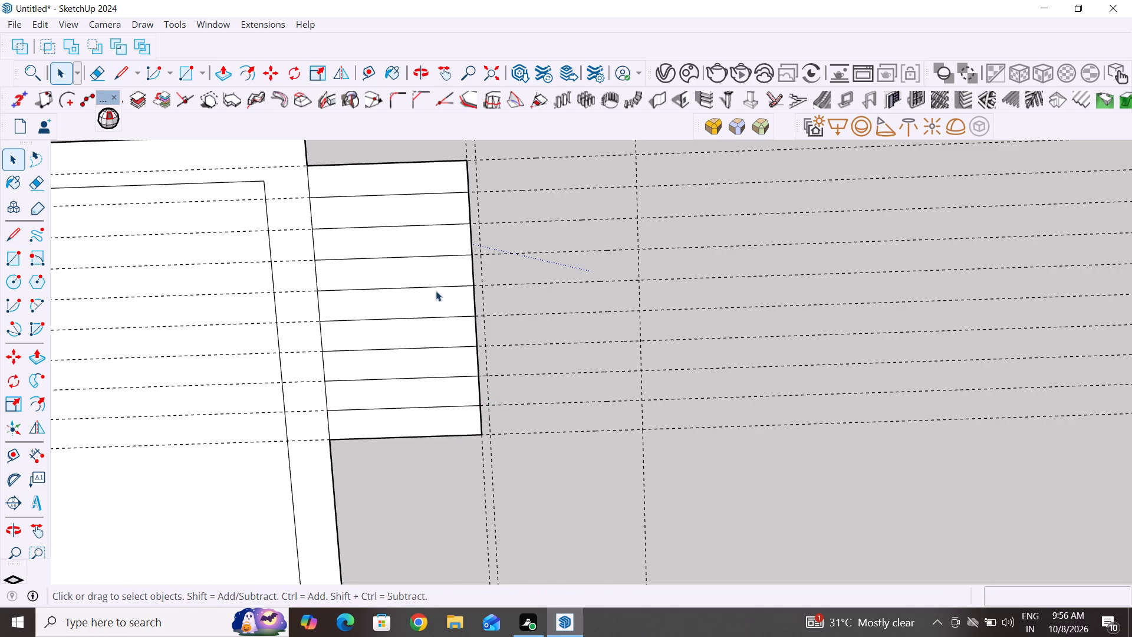
# Draw a 7" line from the stepped strip's outer corner to the small rectangle's edge to close the gap between them.
pyautogui.click(15, 237)
pyautogui.scroll(-9, 249, 438)
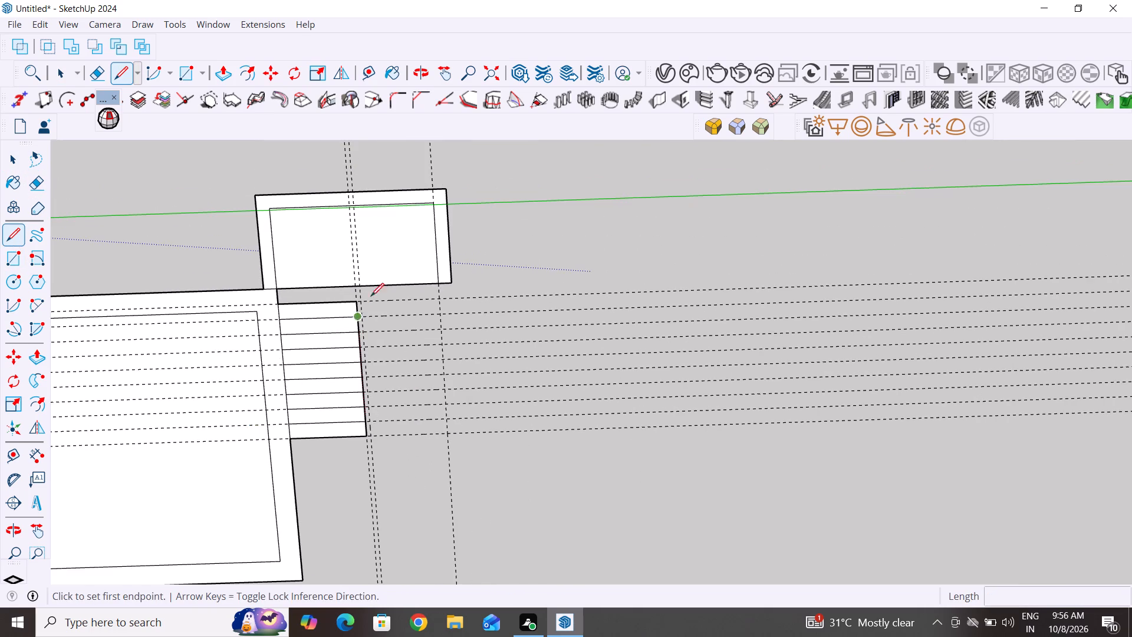
pyautogui.scroll(11, 372, 287)
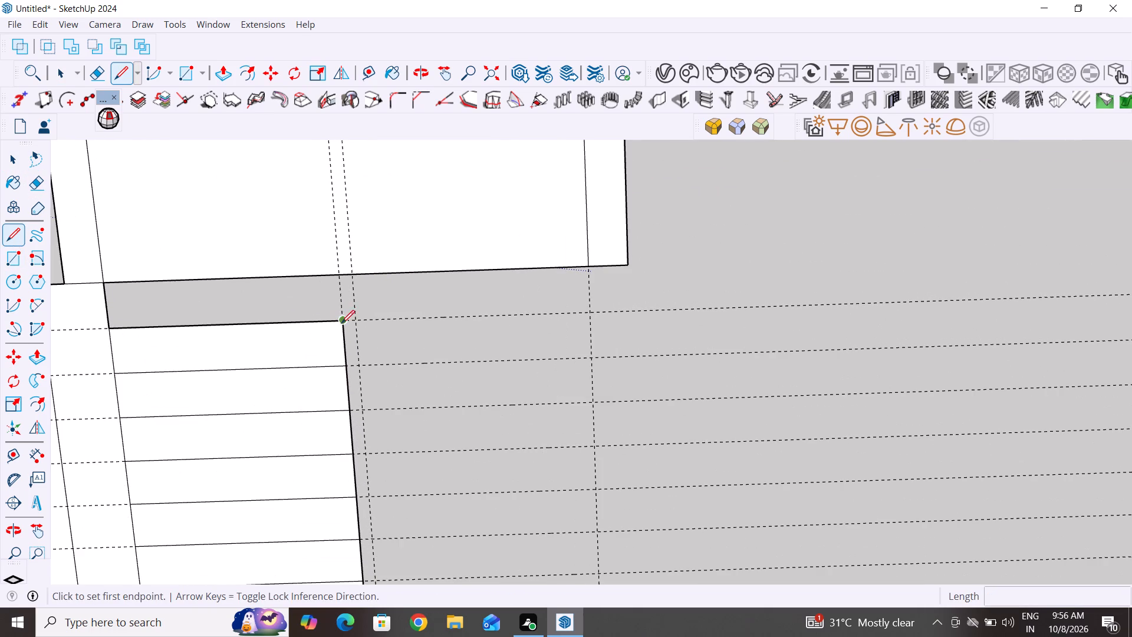
pyautogui.click(344, 323)
pyautogui.click(335, 277)
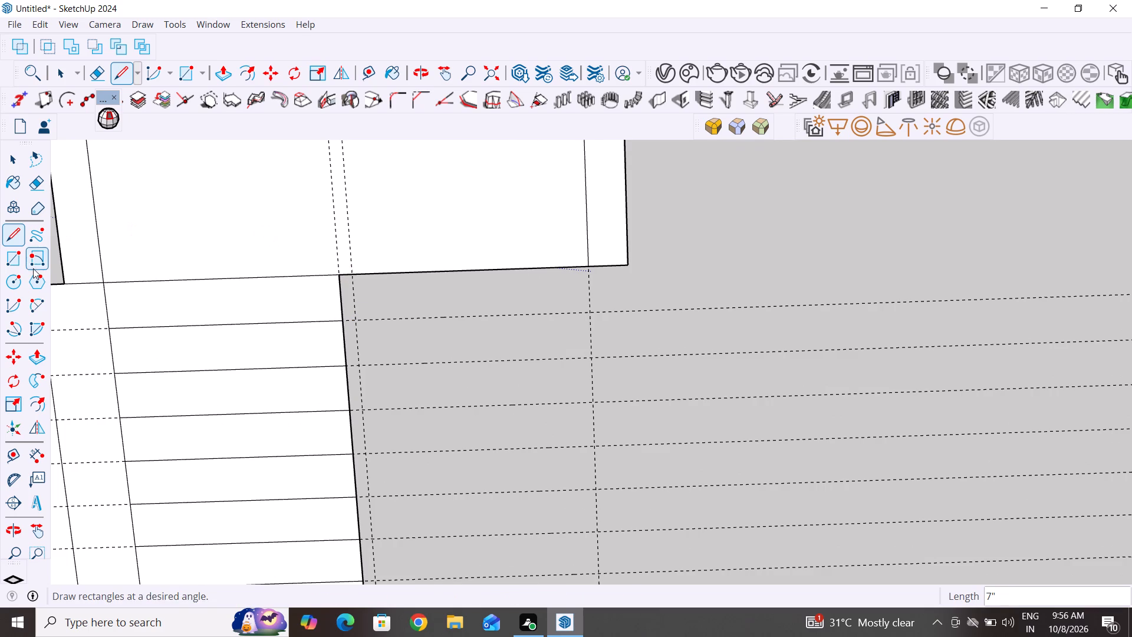
# Draw a 2" wide, 5' 10" long band along the stepped strip's outer edge, from the small rectangle to the last guide.
pyautogui.click(13, 235)
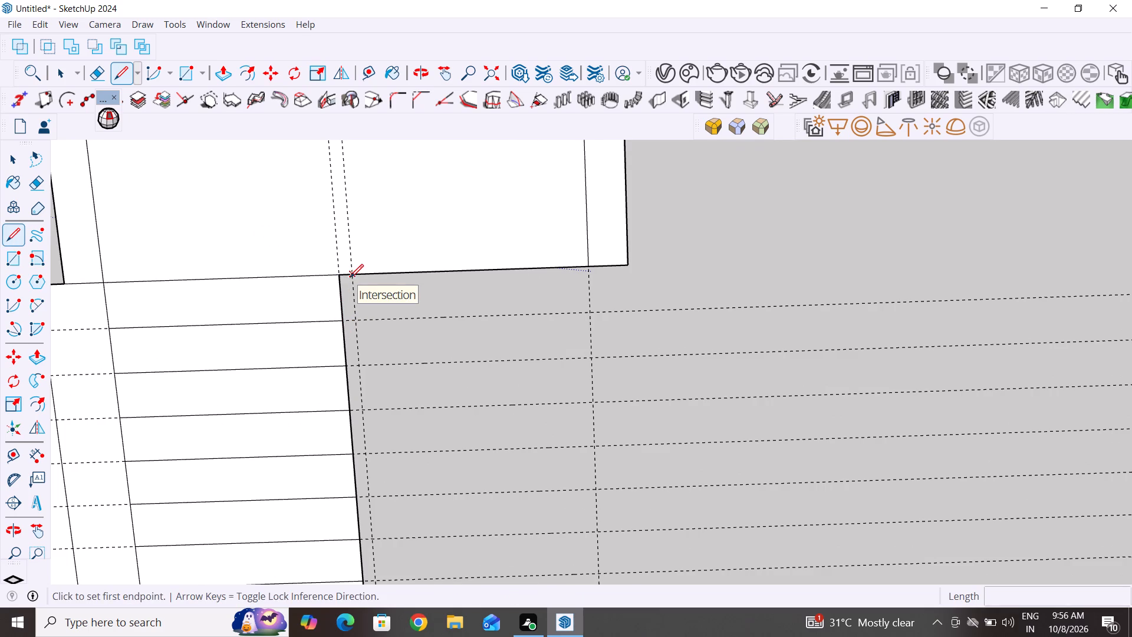
pyautogui.click(350, 277)
pyautogui.scroll(-10, 350, 277)
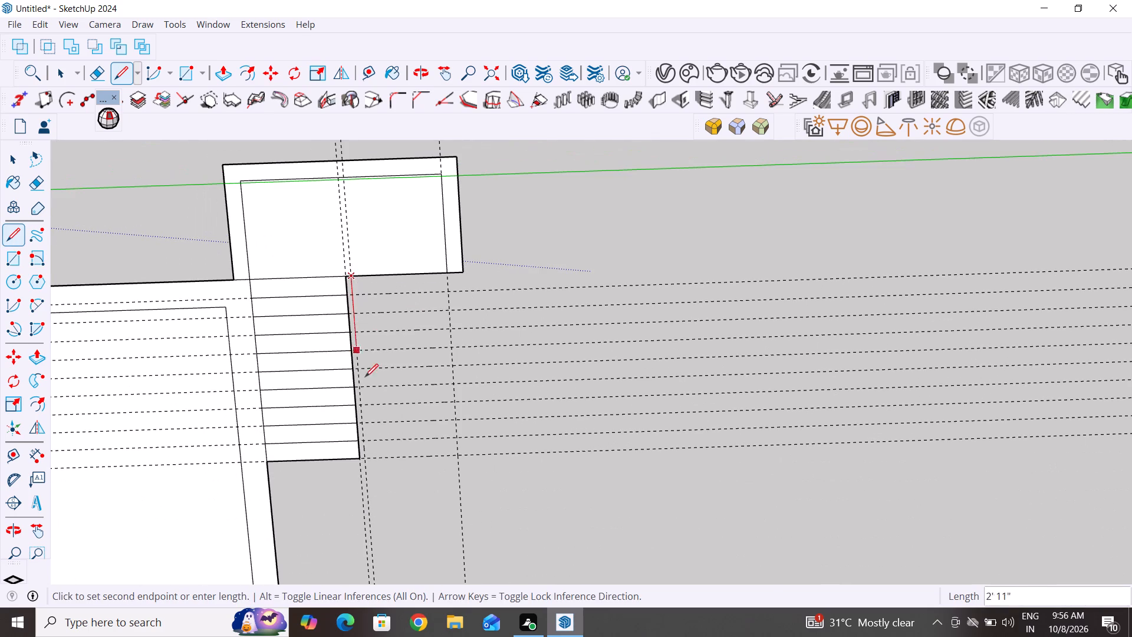
pyautogui.scroll(8, 360, 465)
pyautogui.click(373, 451)
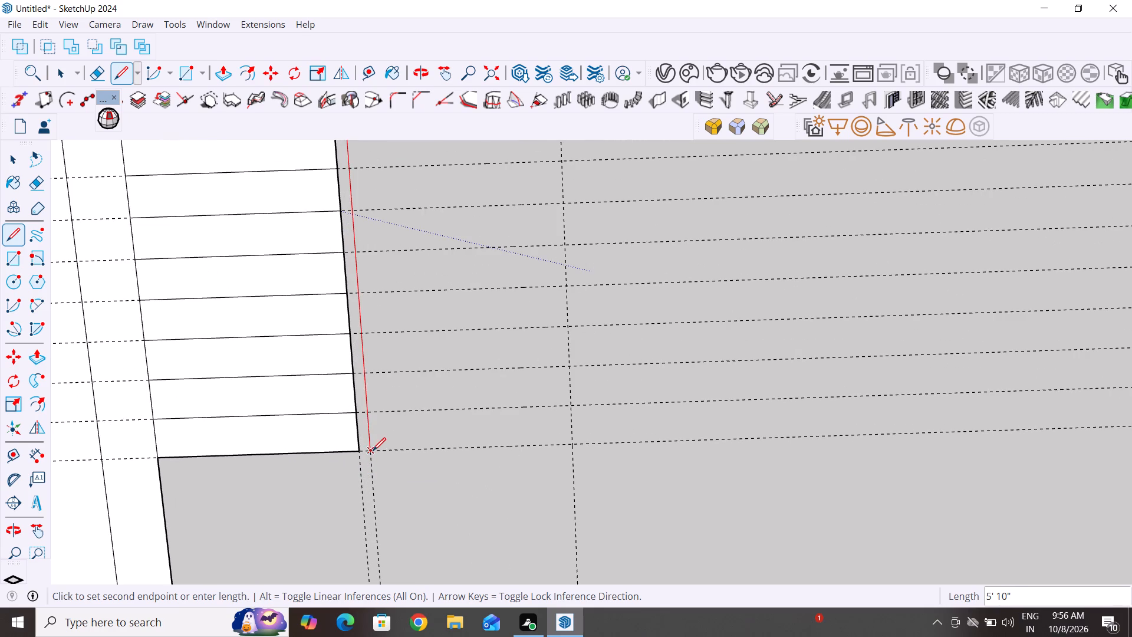
pyautogui.click(357, 455)
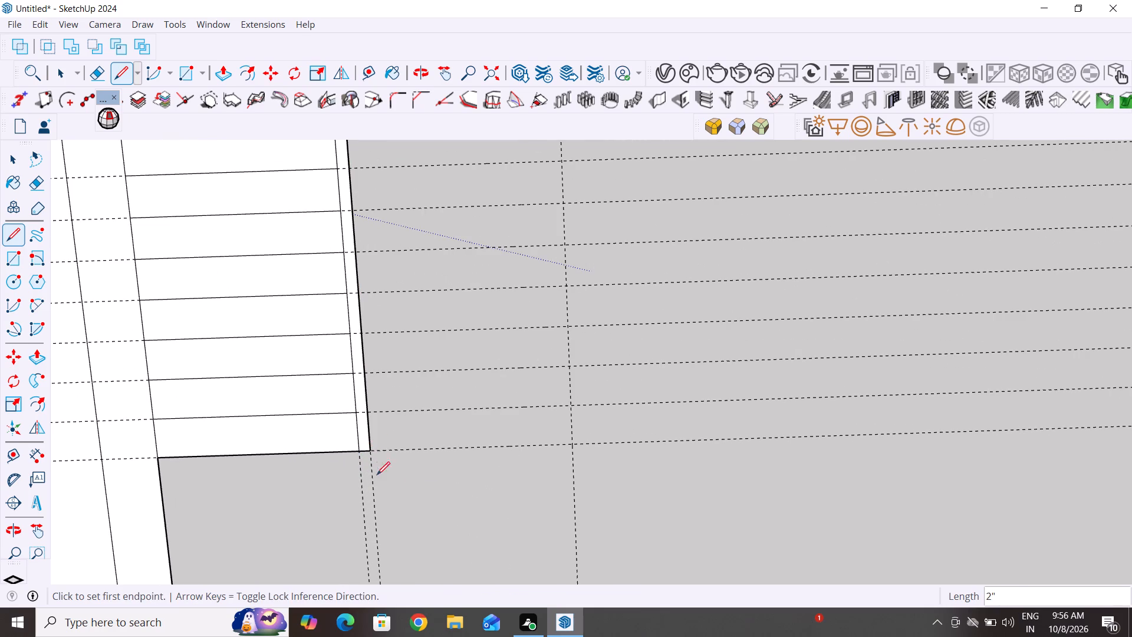
pyautogui.scroll(-5, 393, 485)
pyautogui.click(19, 157)
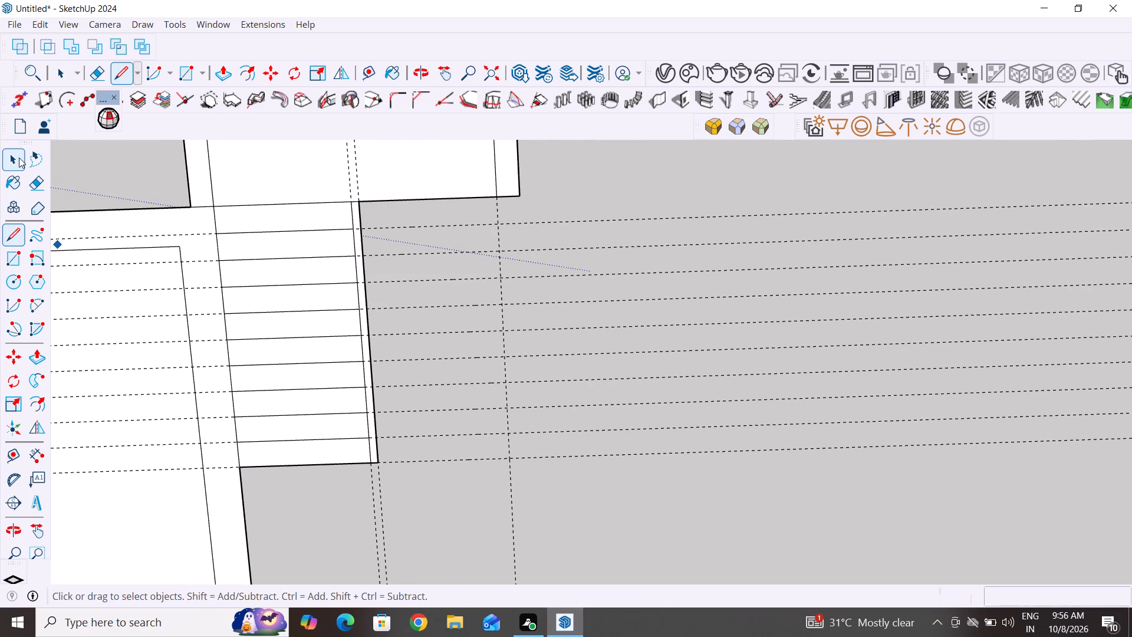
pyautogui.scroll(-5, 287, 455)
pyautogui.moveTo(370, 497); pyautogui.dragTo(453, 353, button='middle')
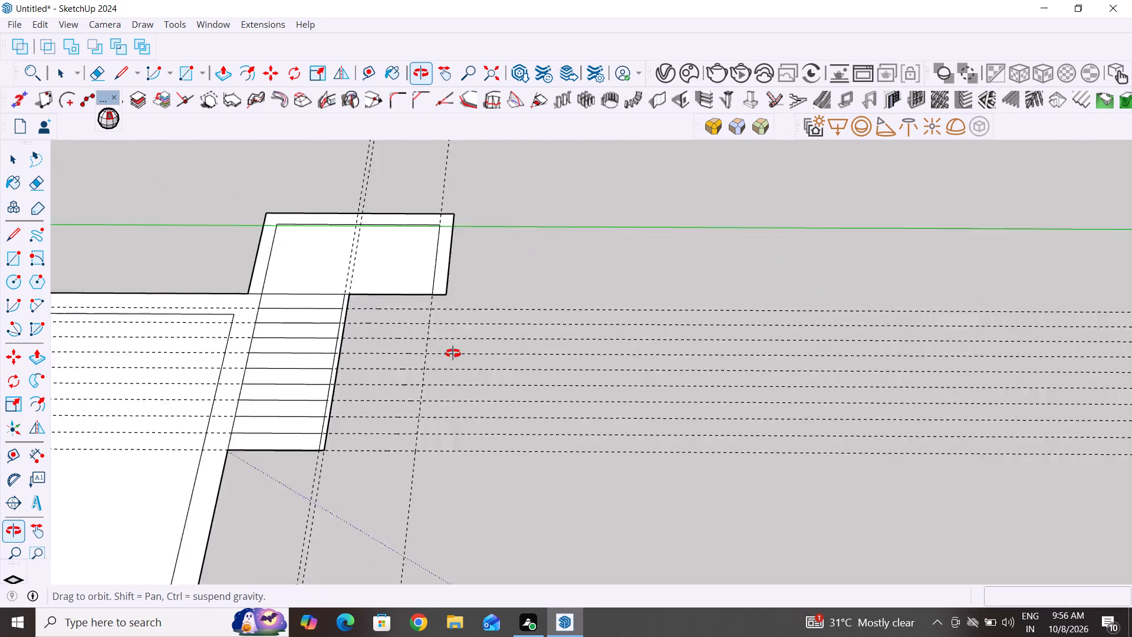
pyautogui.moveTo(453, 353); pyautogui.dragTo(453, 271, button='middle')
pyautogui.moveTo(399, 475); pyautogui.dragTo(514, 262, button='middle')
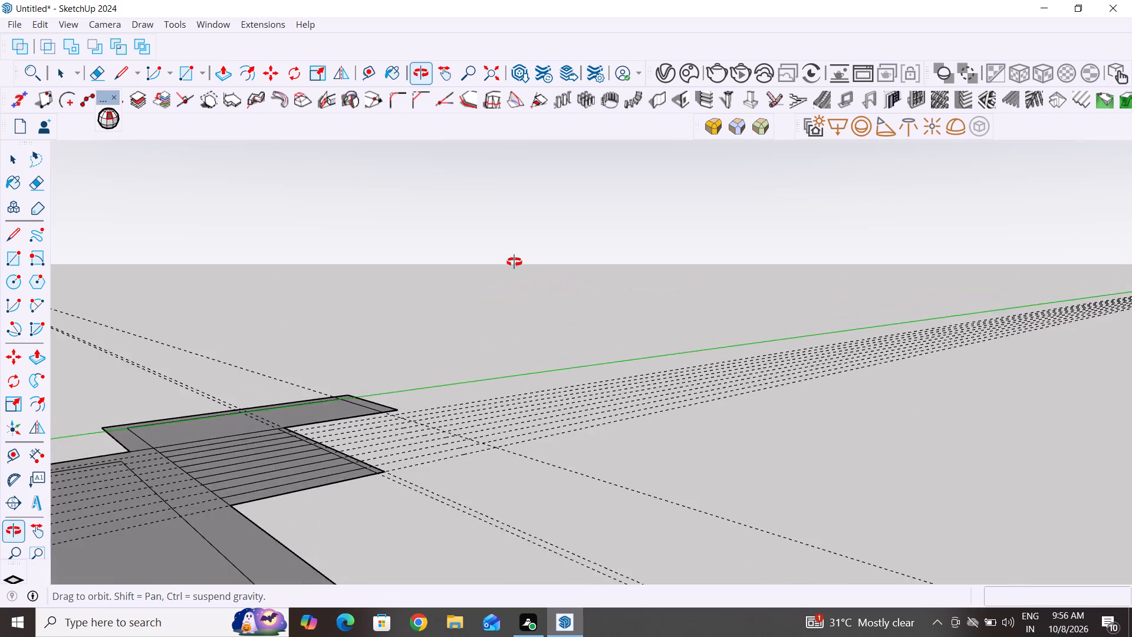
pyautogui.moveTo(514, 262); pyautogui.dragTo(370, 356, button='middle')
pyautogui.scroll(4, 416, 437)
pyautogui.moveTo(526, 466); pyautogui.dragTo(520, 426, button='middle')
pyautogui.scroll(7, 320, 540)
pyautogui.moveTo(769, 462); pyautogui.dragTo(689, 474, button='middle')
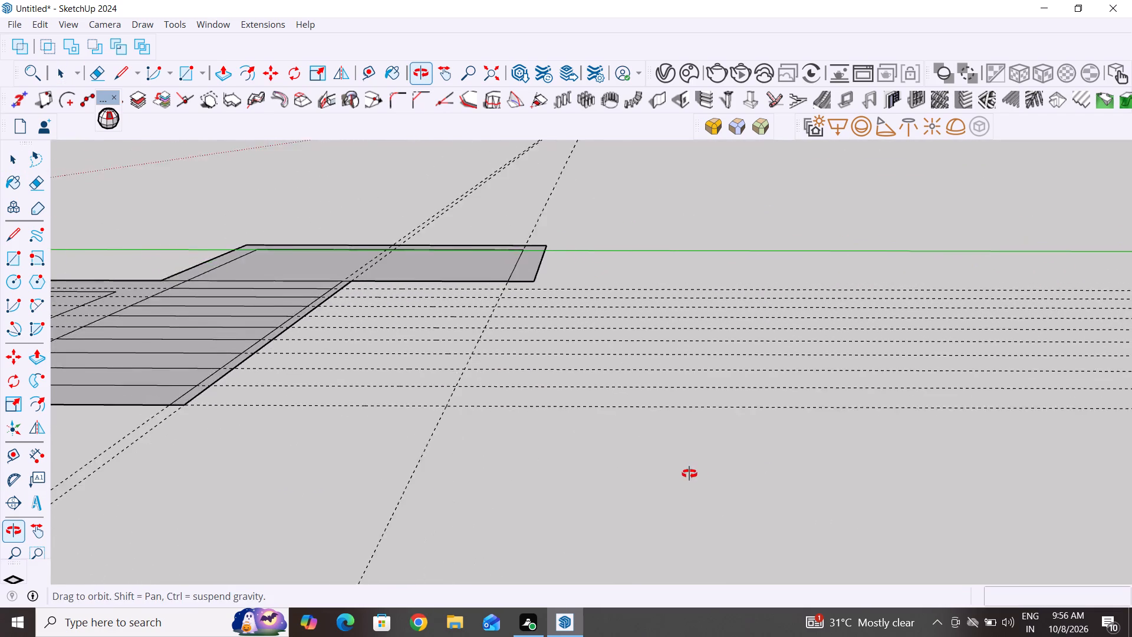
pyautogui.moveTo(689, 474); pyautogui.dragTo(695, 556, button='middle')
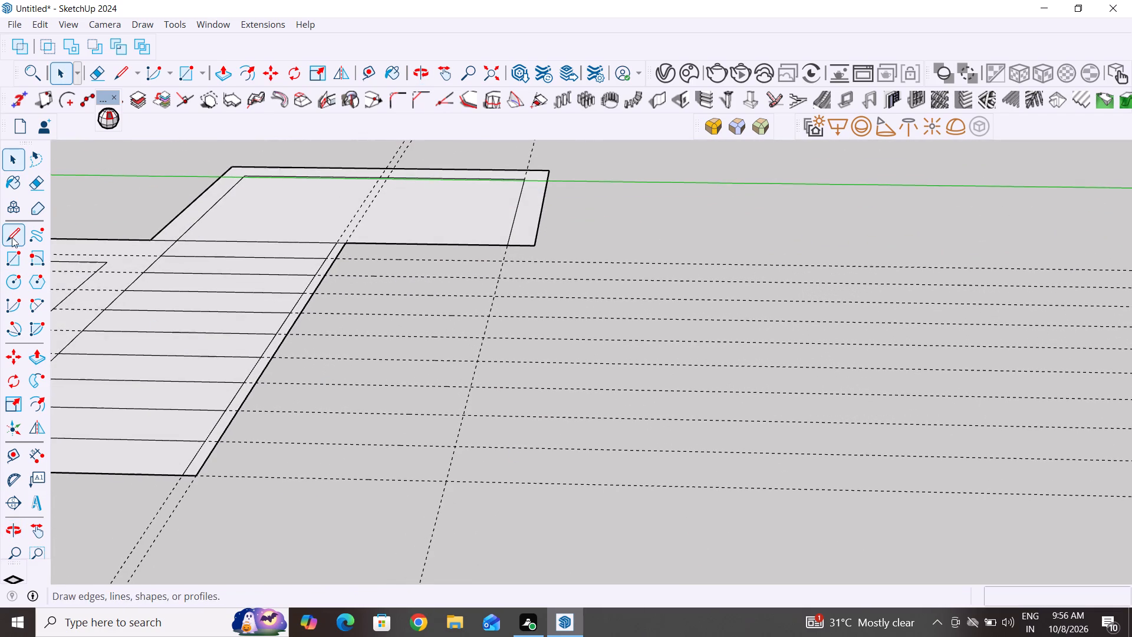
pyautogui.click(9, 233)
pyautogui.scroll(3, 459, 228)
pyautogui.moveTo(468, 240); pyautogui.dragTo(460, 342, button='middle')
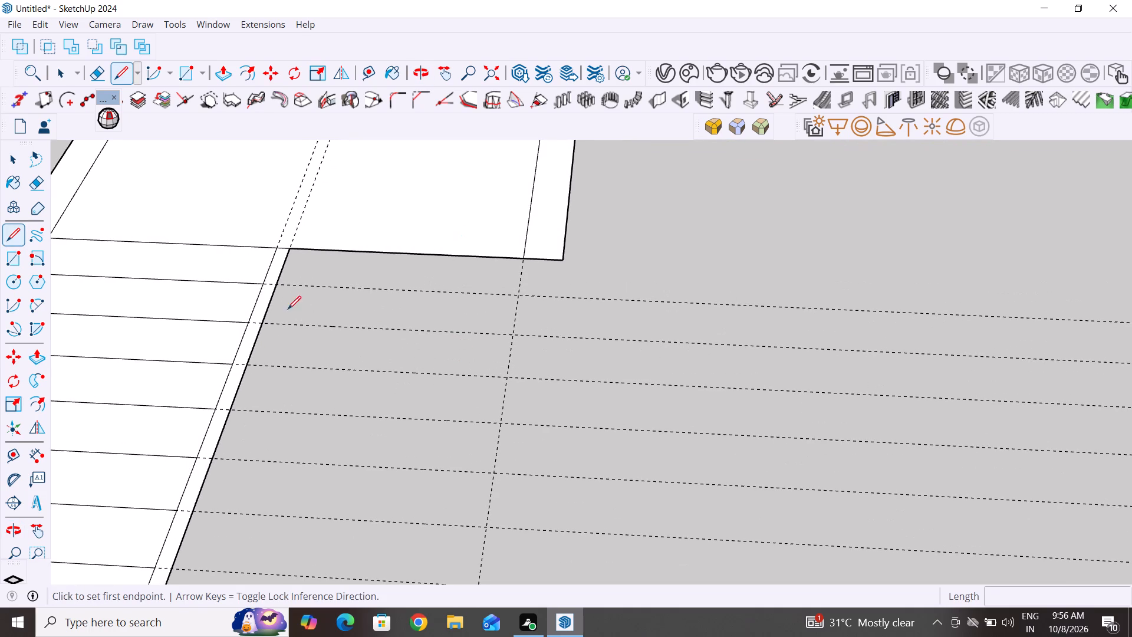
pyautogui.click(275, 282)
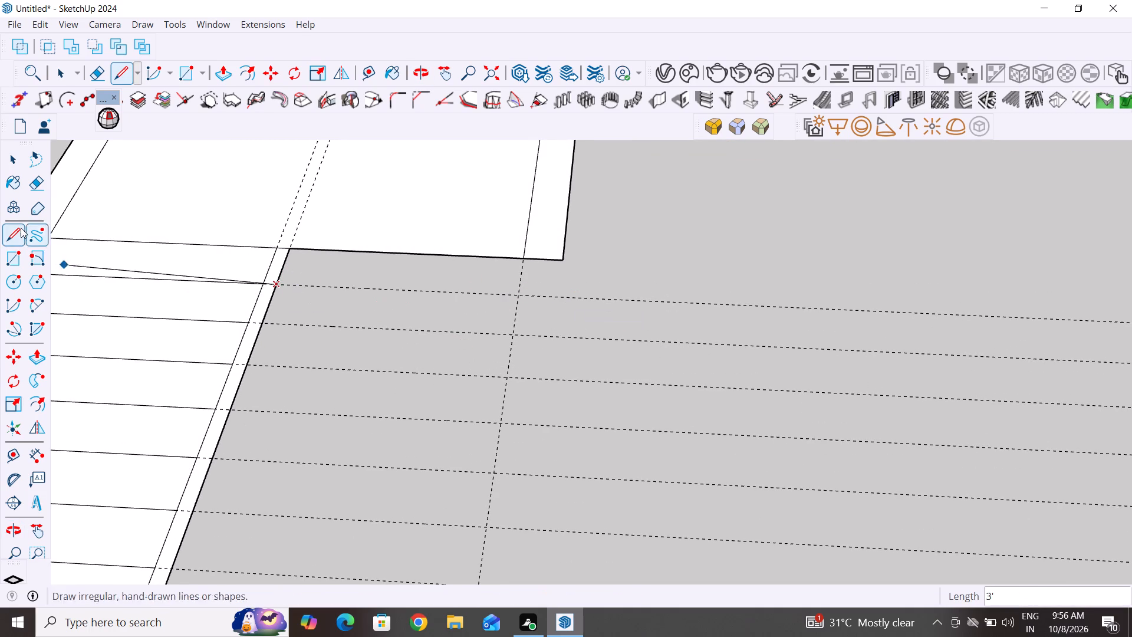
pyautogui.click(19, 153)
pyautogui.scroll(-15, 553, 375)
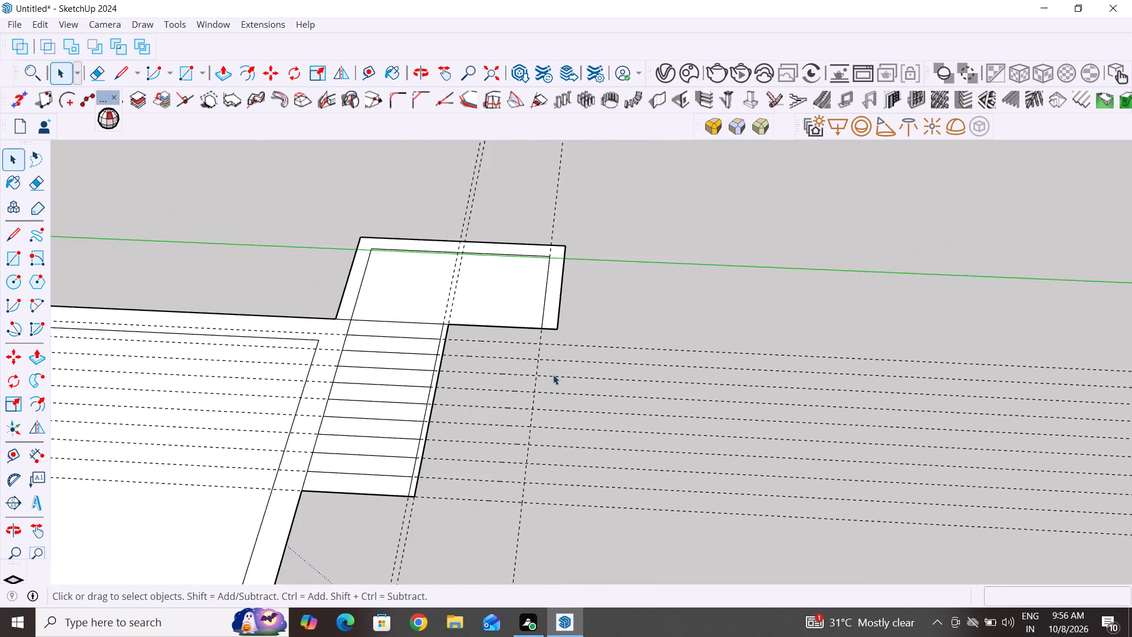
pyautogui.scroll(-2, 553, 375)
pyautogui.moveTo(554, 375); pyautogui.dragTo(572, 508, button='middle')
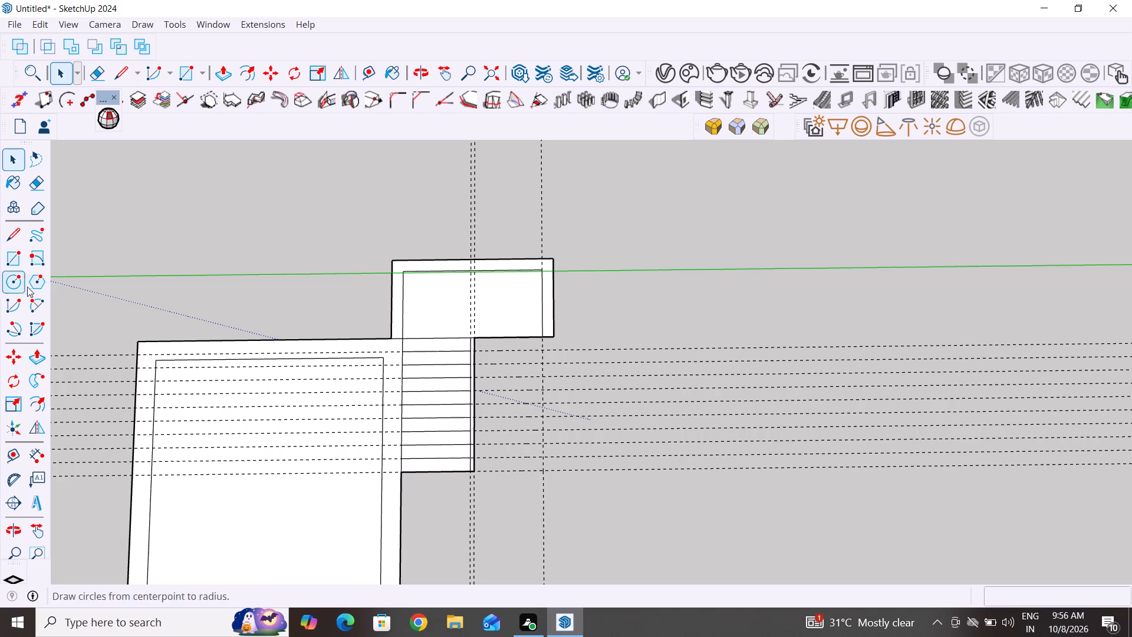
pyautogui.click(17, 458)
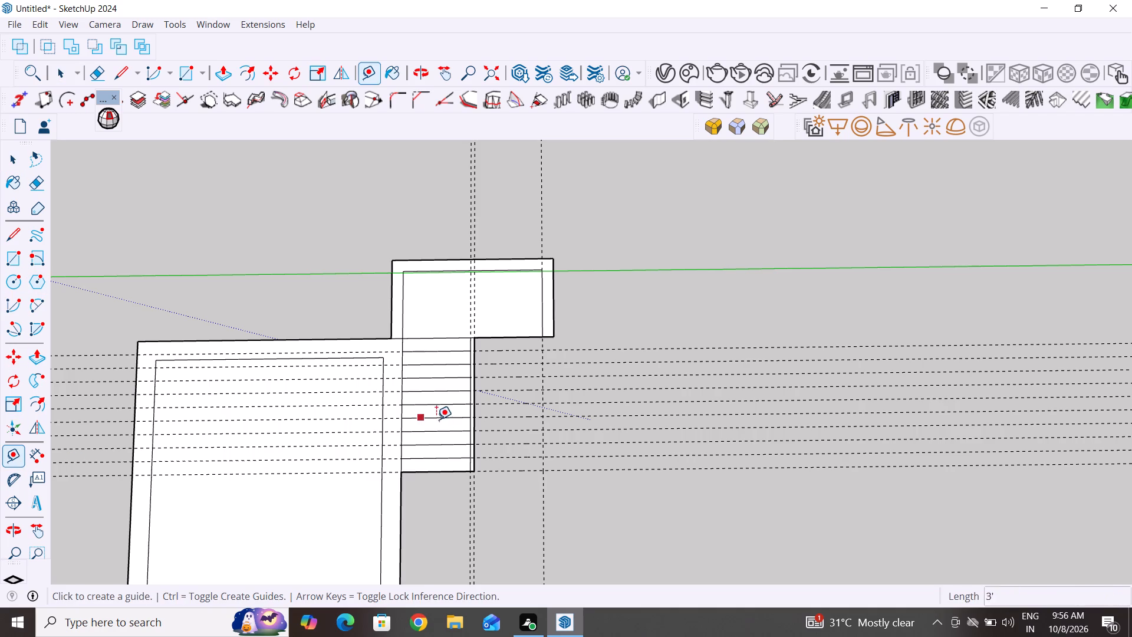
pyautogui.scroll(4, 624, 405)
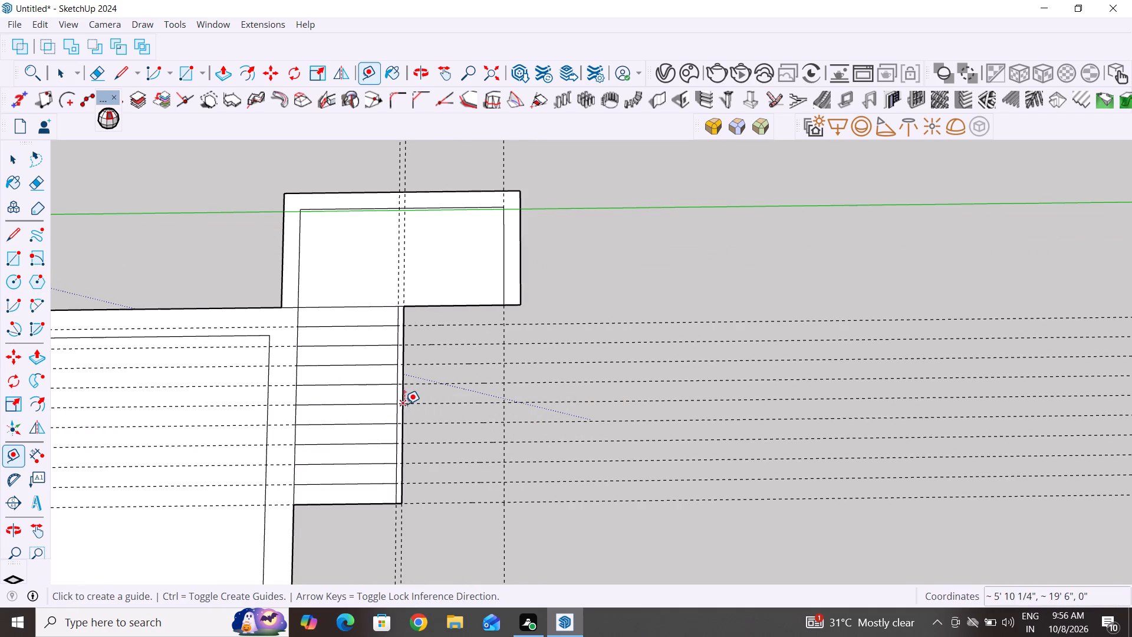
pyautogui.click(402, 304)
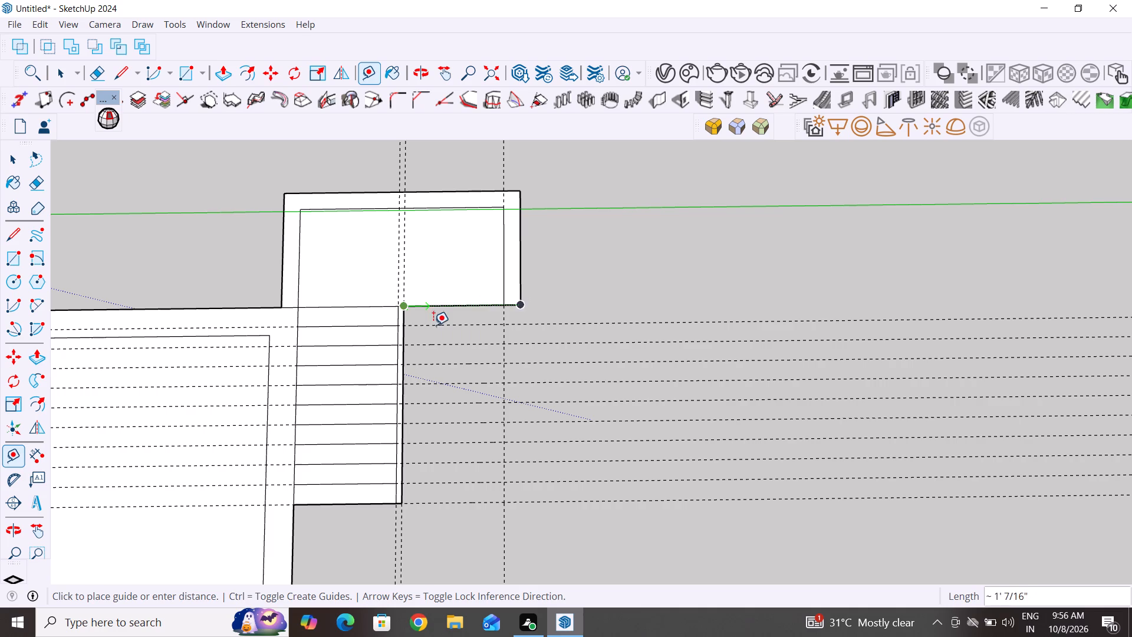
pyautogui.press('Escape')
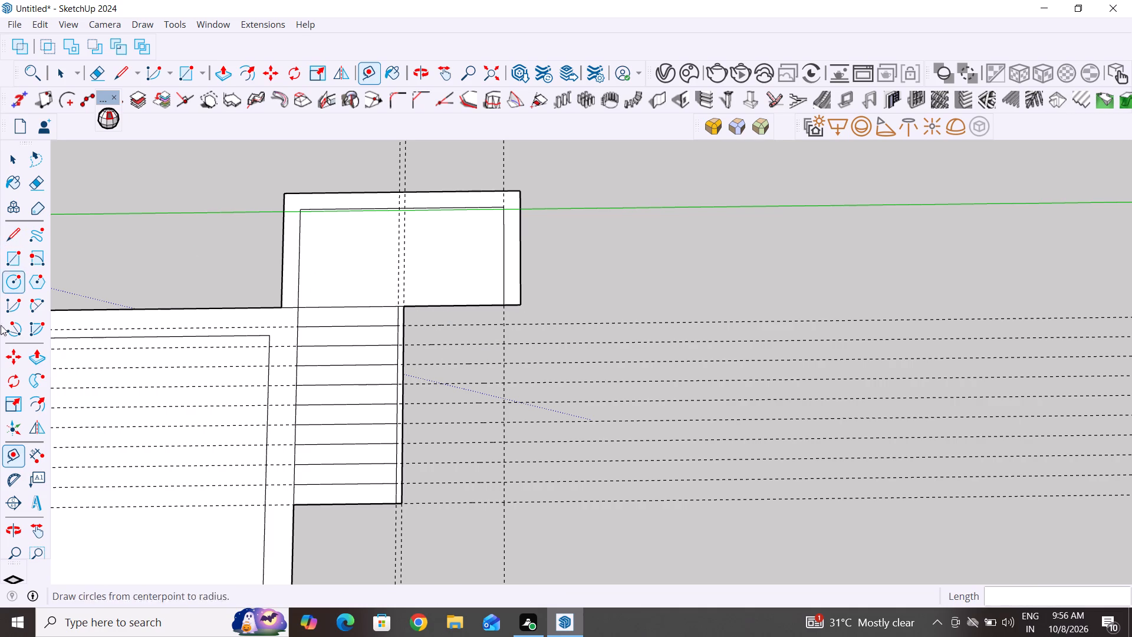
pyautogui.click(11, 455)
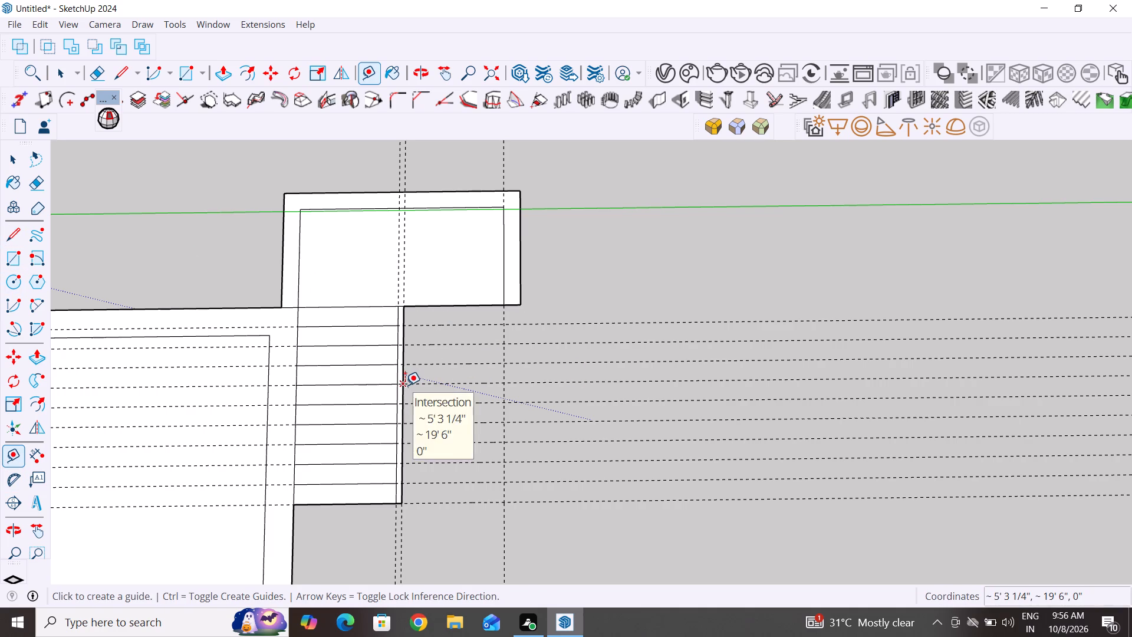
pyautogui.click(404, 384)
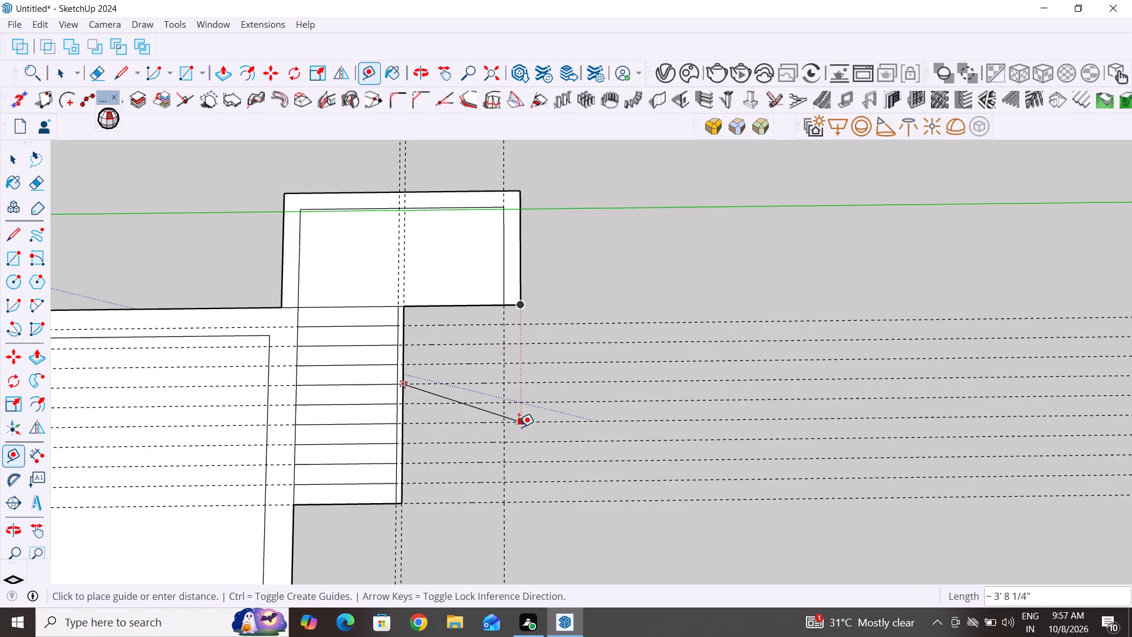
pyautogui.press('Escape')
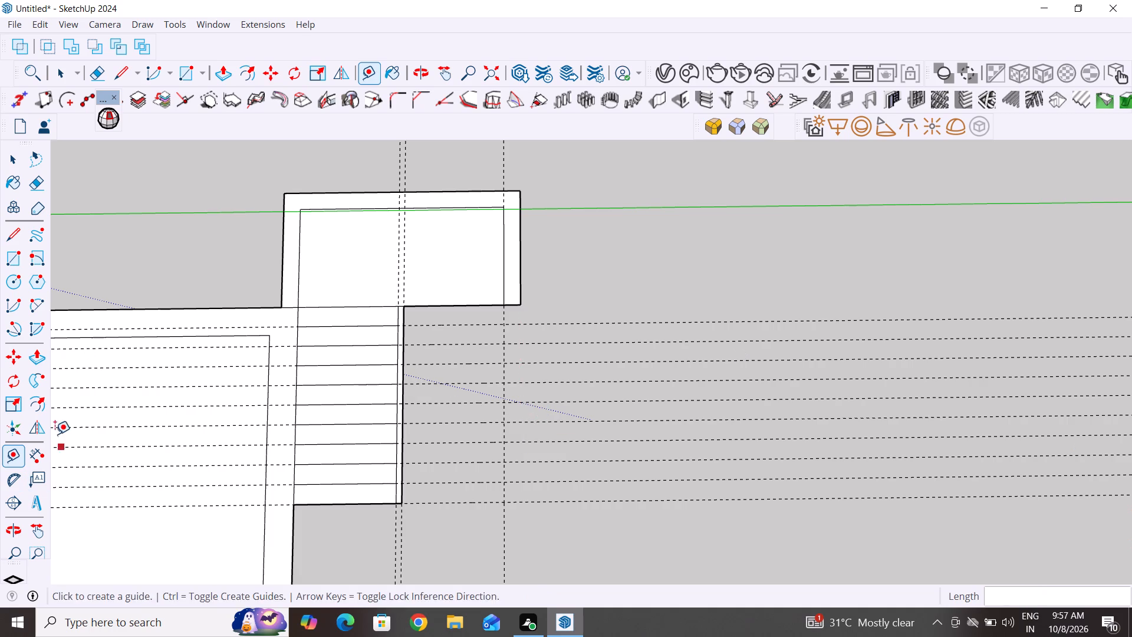
# Place a guide point 3' 6" outward from the stepped strip's far outer corner, in line with the small rectangle's outer edge.
pyautogui.click(14, 455)
pyautogui.scroll(3, 784, 419)
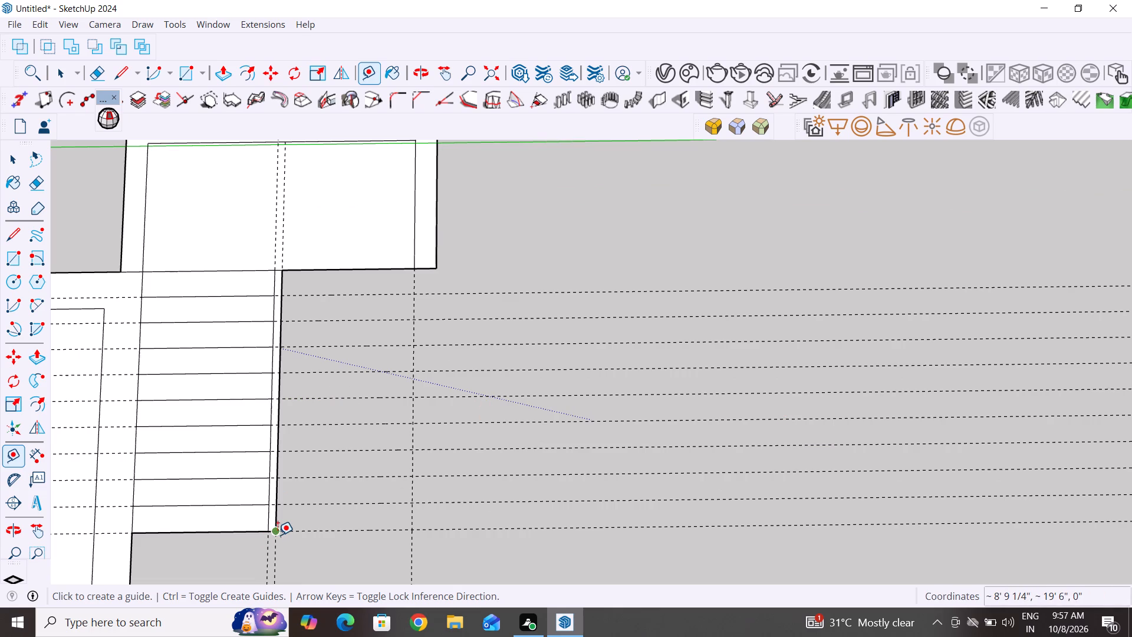
pyautogui.click(278, 535)
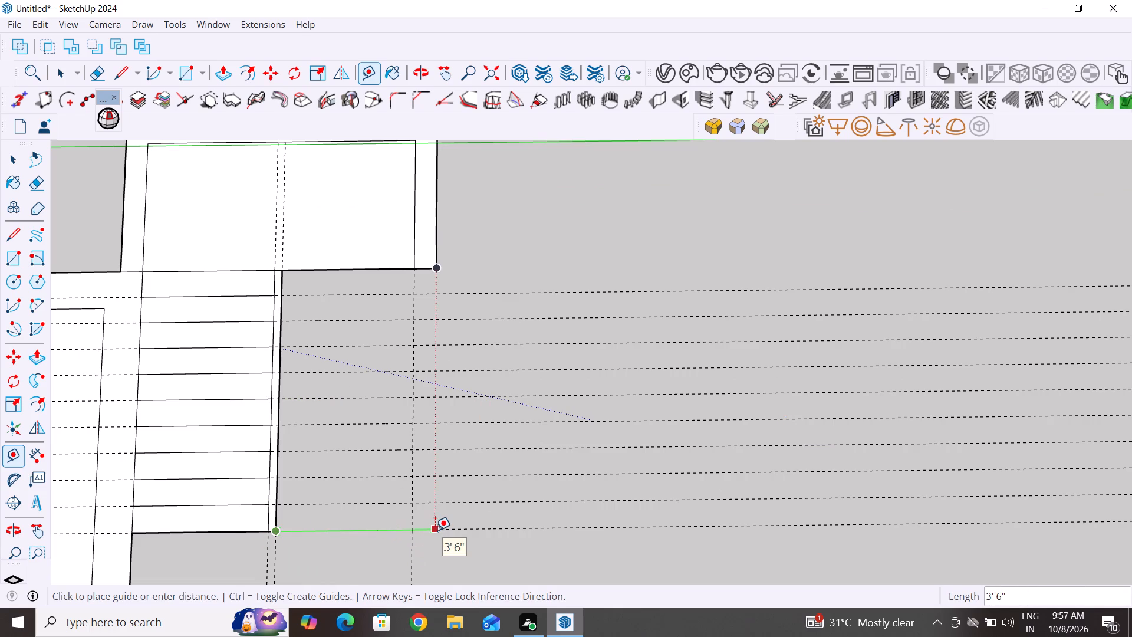
pyautogui.click(435, 530)
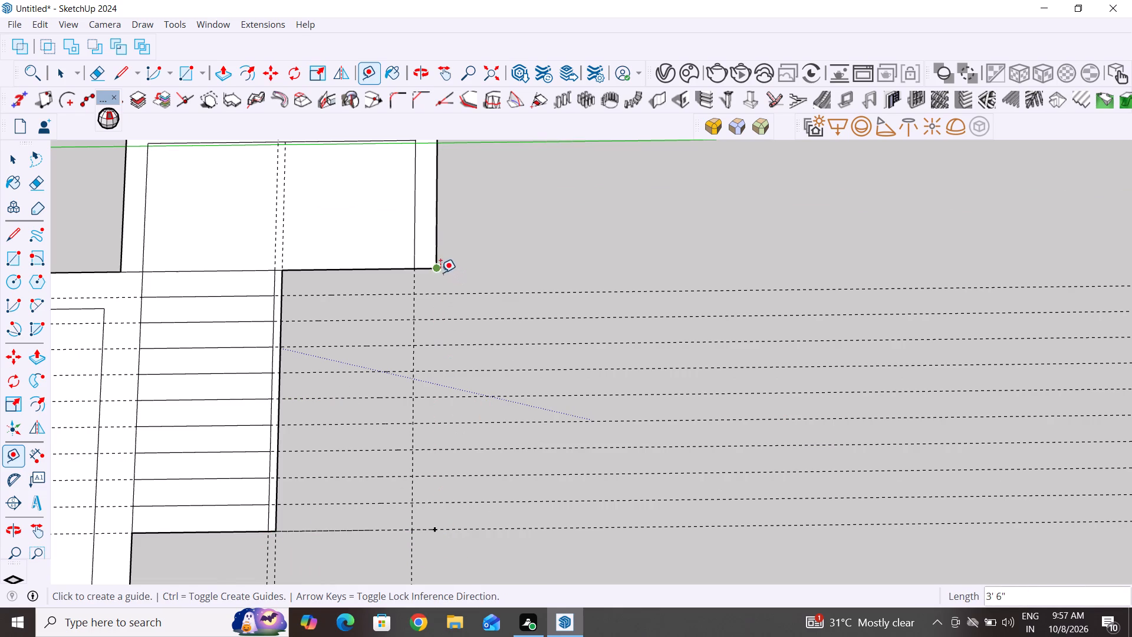
pyautogui.moveTo(0, 229); pyautogui.dragTo(6, 230)
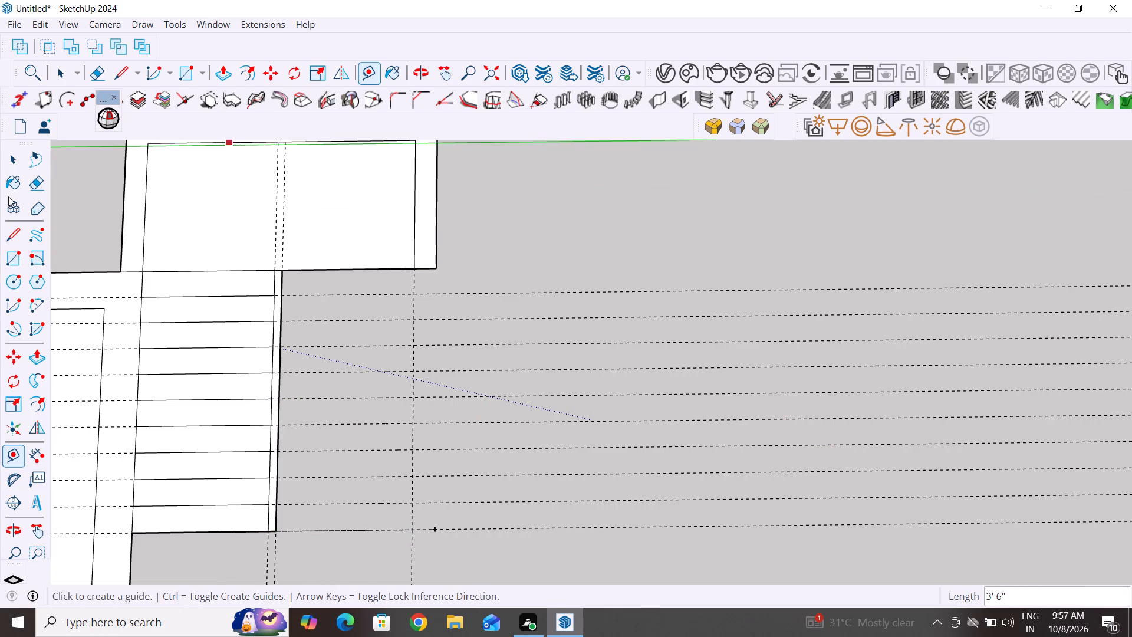
pyautogui.click(10, 156)
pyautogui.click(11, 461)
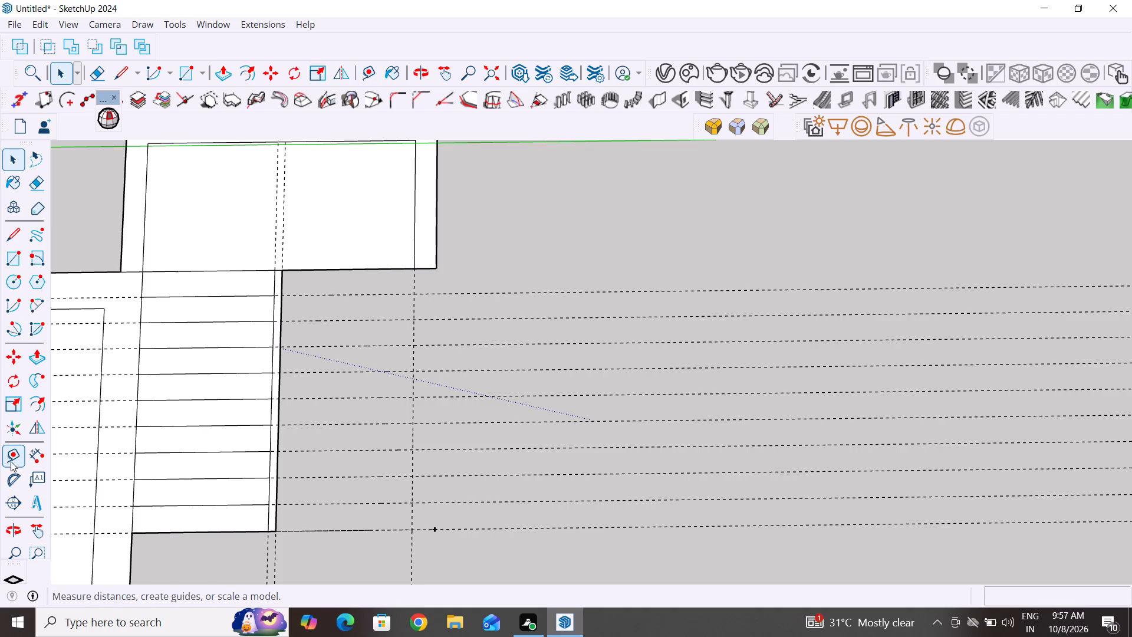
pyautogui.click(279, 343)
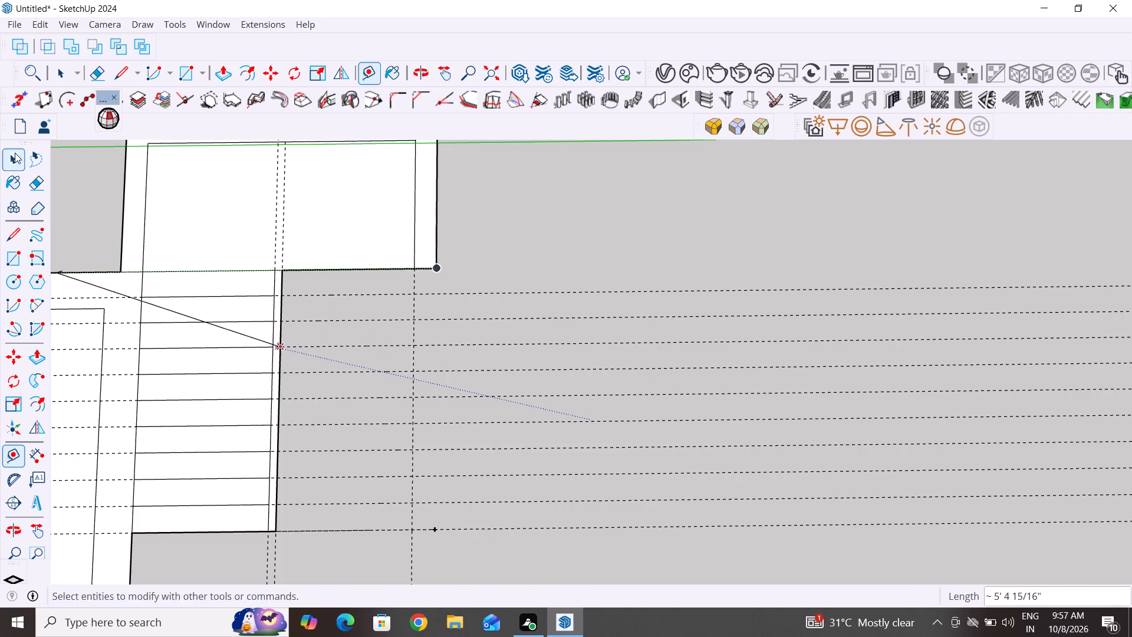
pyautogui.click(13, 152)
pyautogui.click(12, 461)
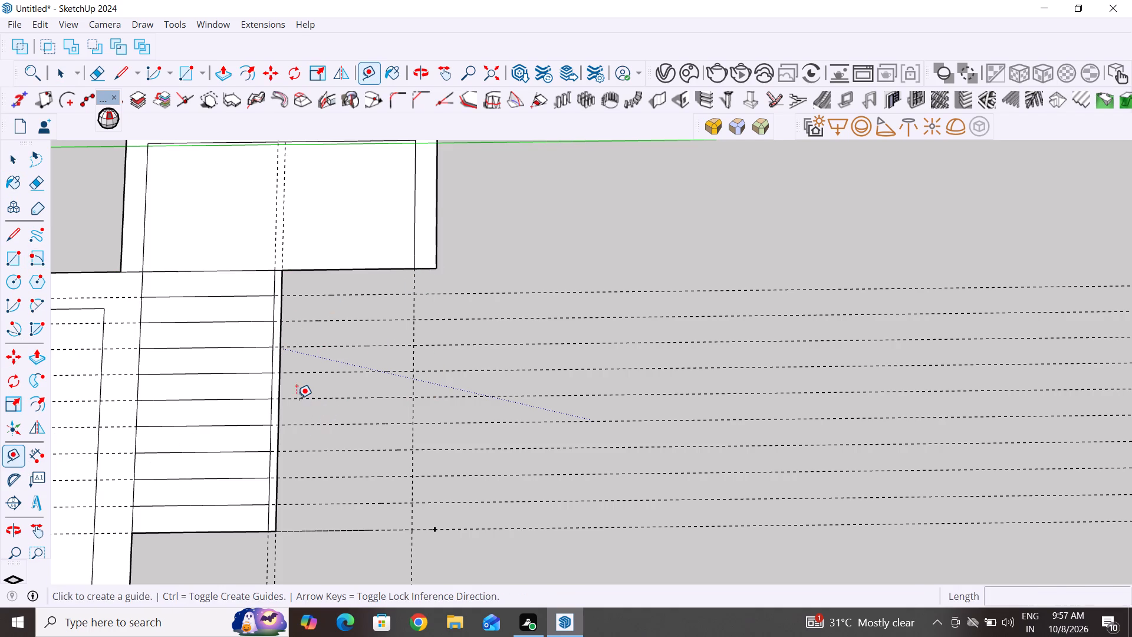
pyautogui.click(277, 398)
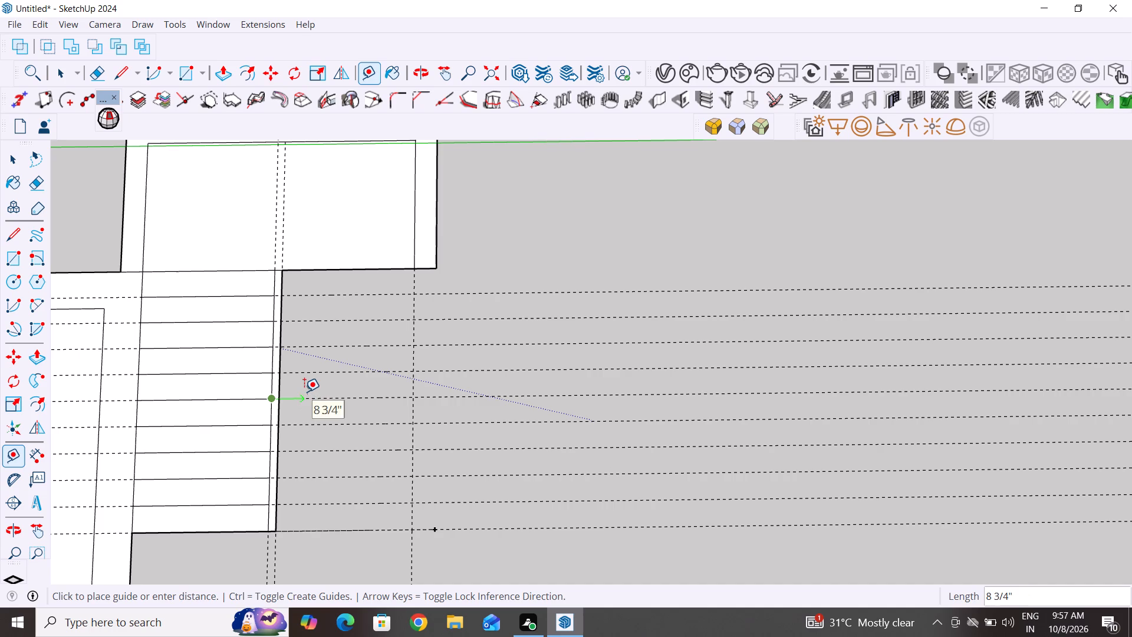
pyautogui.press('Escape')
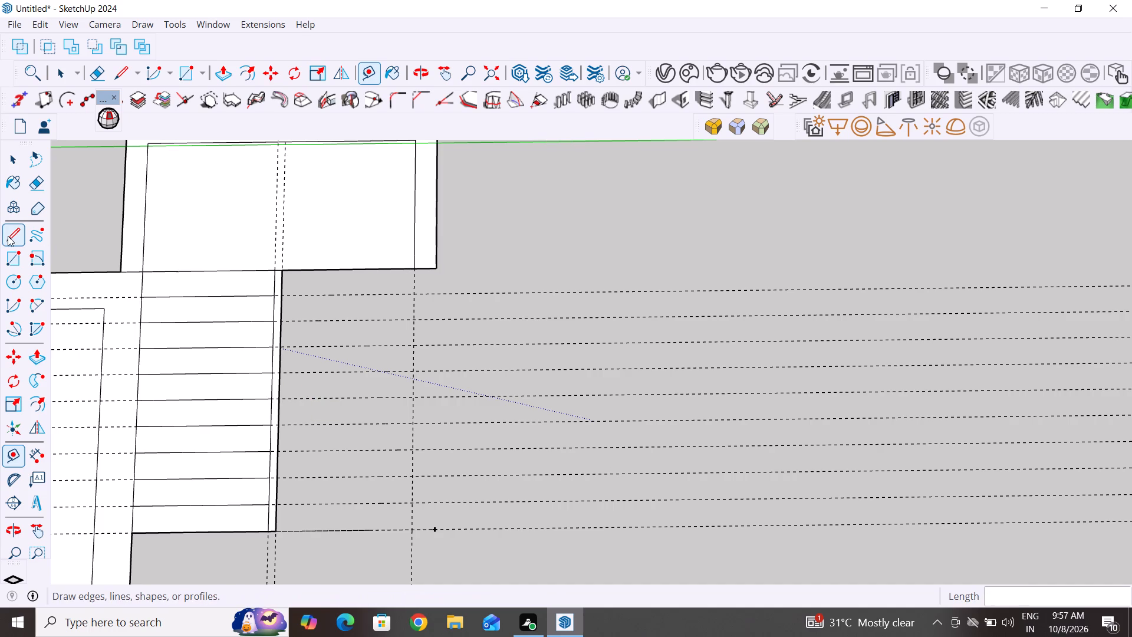
# Draw a 5' 10" line from the 3' 6" guide point to the small rectangle's outer corner.
pyautogui.click(8, 236)
pyautogui.click(435, 534)
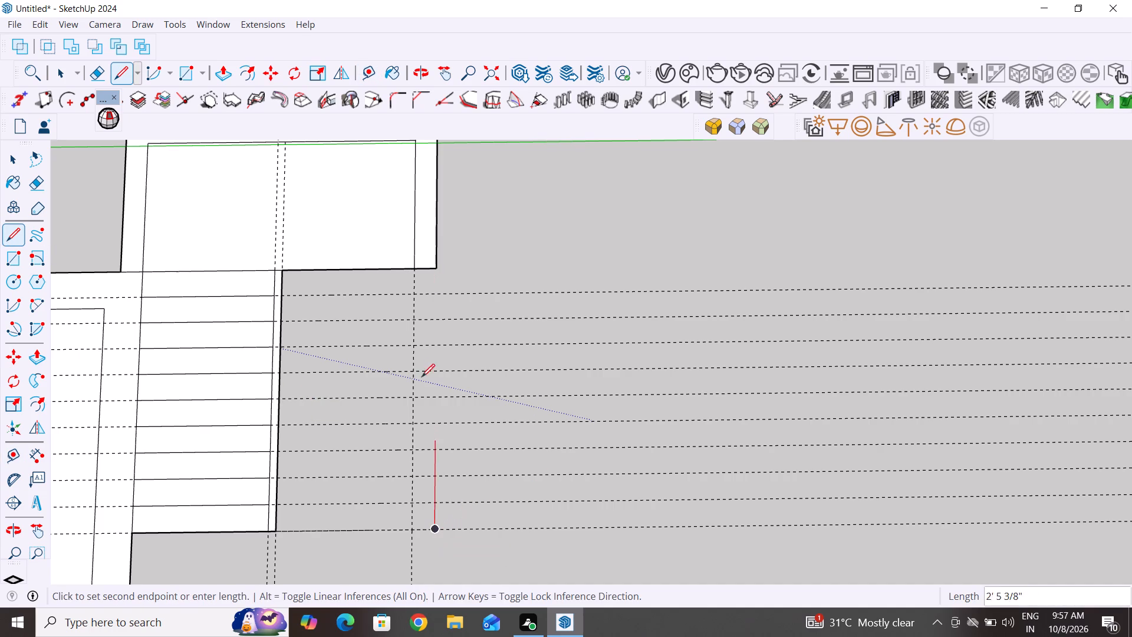
pyautogui.click(437, 265)
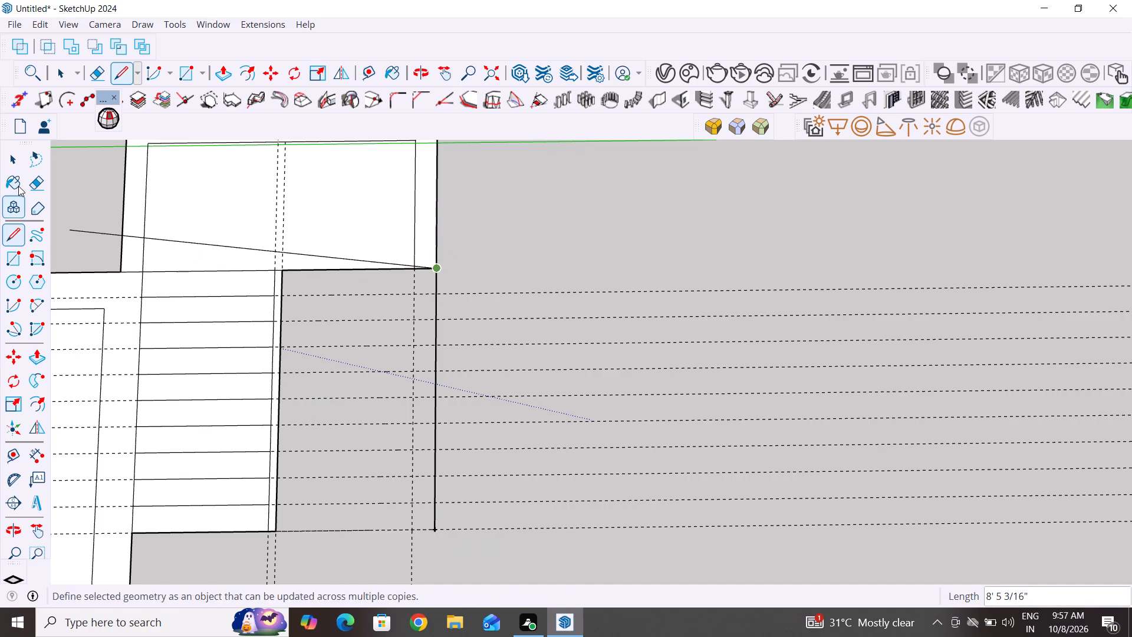
pyautogui.click(14, 161)
# Draw the first step beside the 2" band: a 3' line along the first parallel guide, closed by a 7" line to the small rectangle.
pyautogui.scroll(-4, 390, 425)
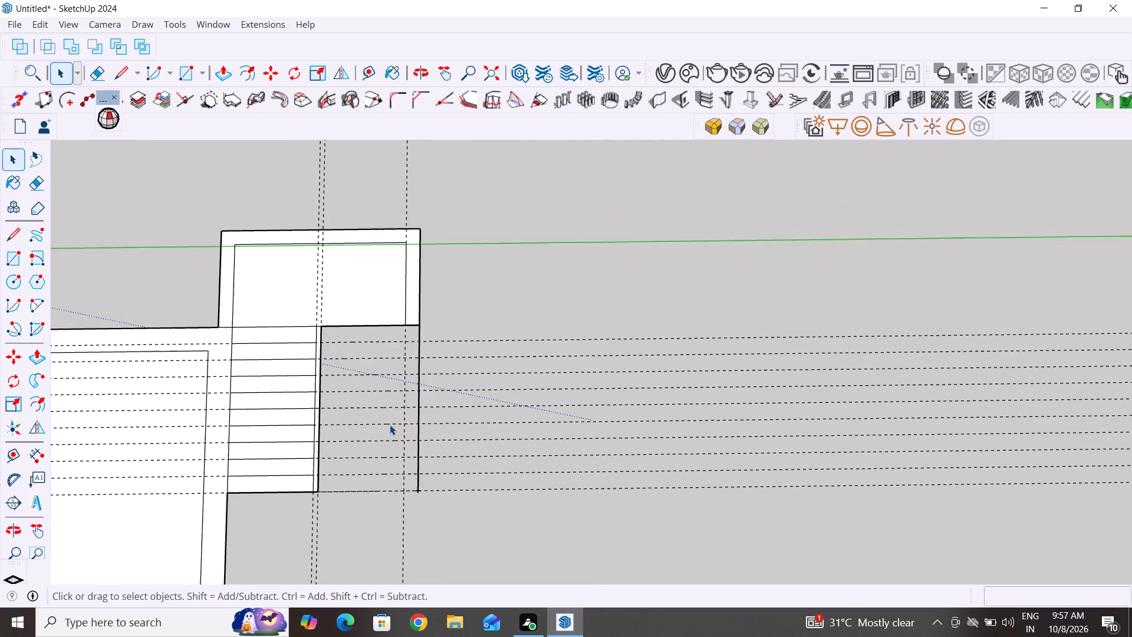
pyautogui.scroll(-2, 390, 425)
pyautogui.scroll(-4, 480, 379)
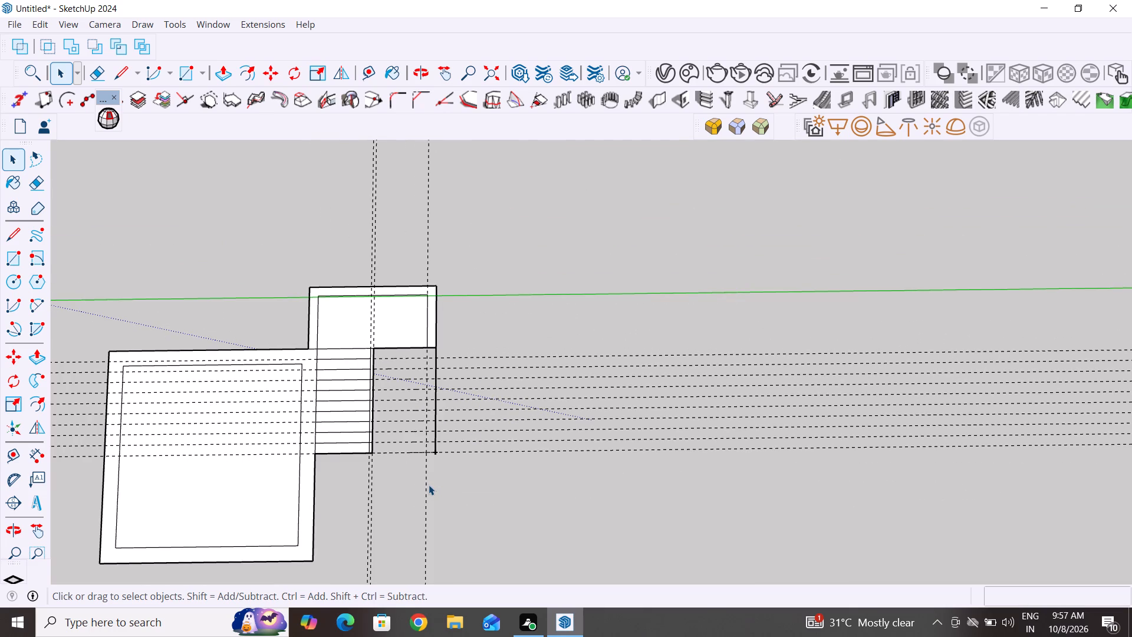
pyautogui.scroll(2, 416, 455)
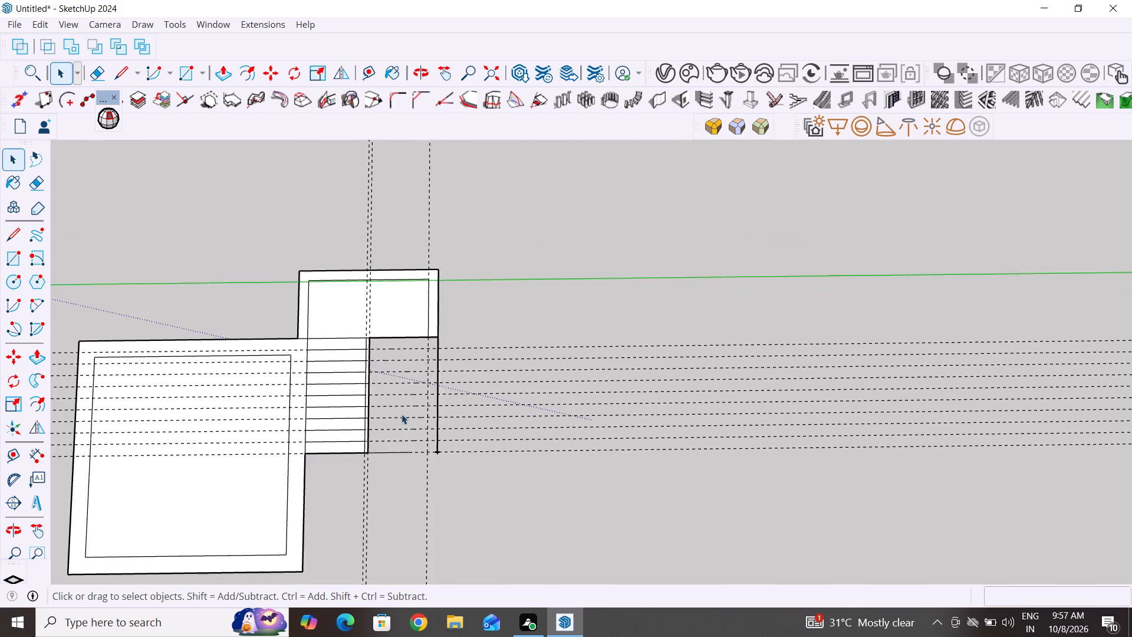
pyautogui.scroll(6, 402, 414)
pyautogui.moveTo(393, 540); pyautogui.dragTo(395, 511, button='middle')
pyautogui.click(17, 239)
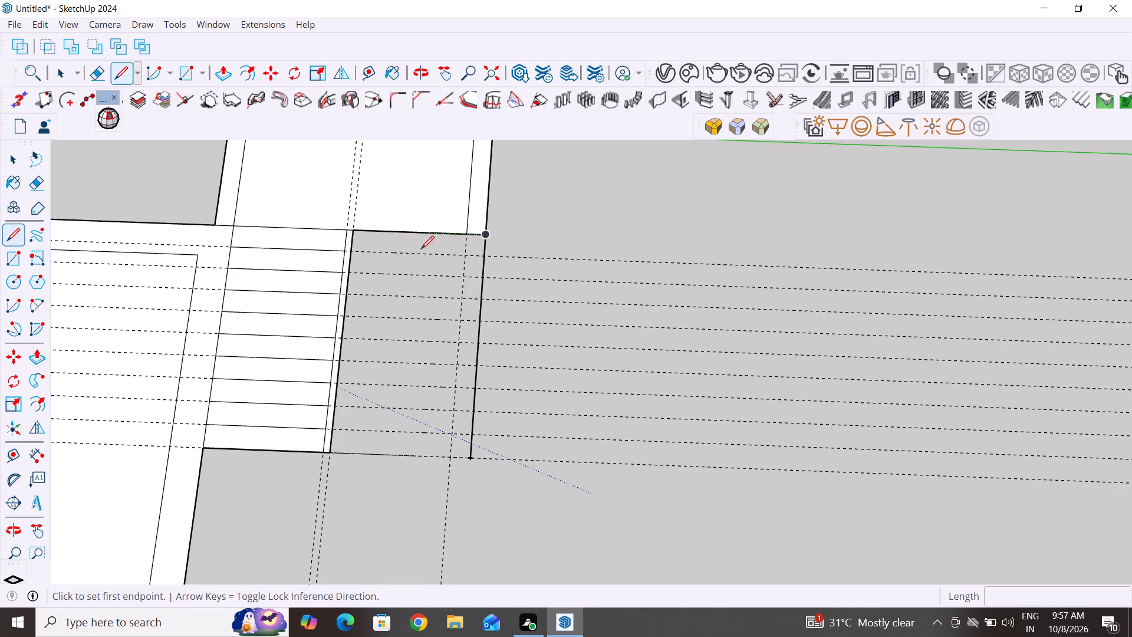
pyautogui.click(353, 252)
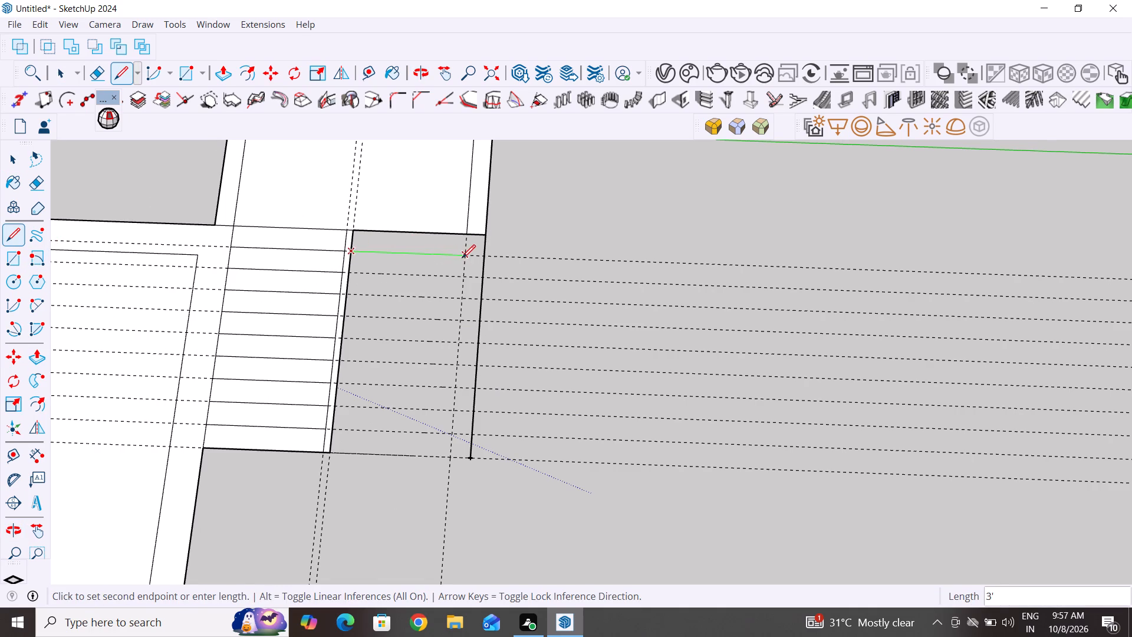
pyautogui.click(464, 258)
pyautogui.click(465, 238)
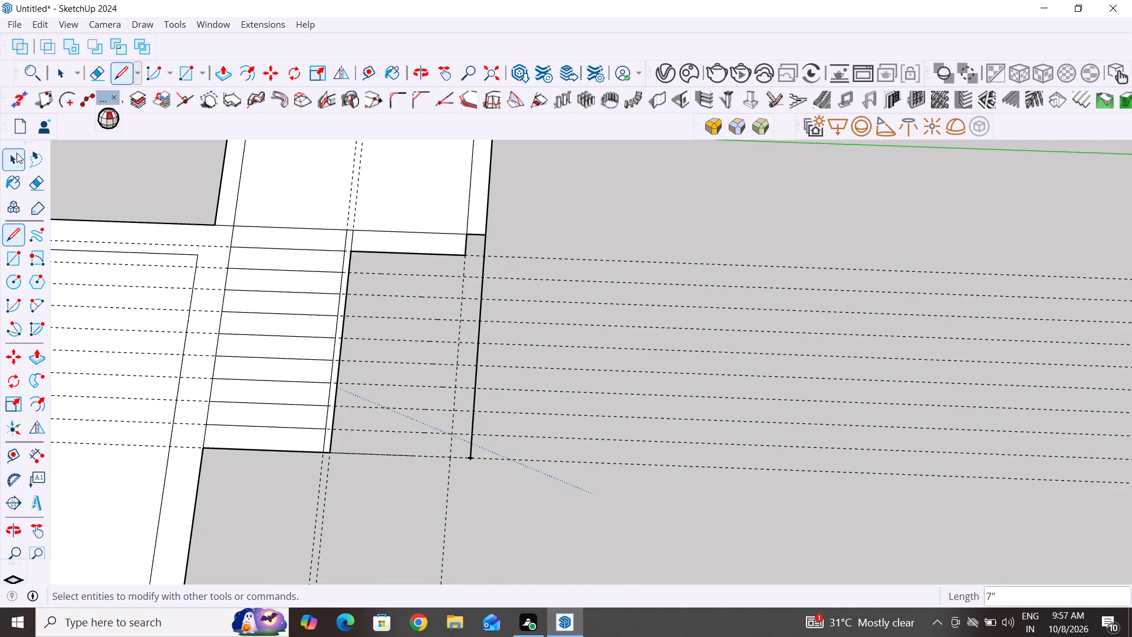
pyautogui.click(10, 157)
# Draw the second step below it with a 3' line along the second parallel guide and a 7" closing line.
pyautogui.click(12, 237)
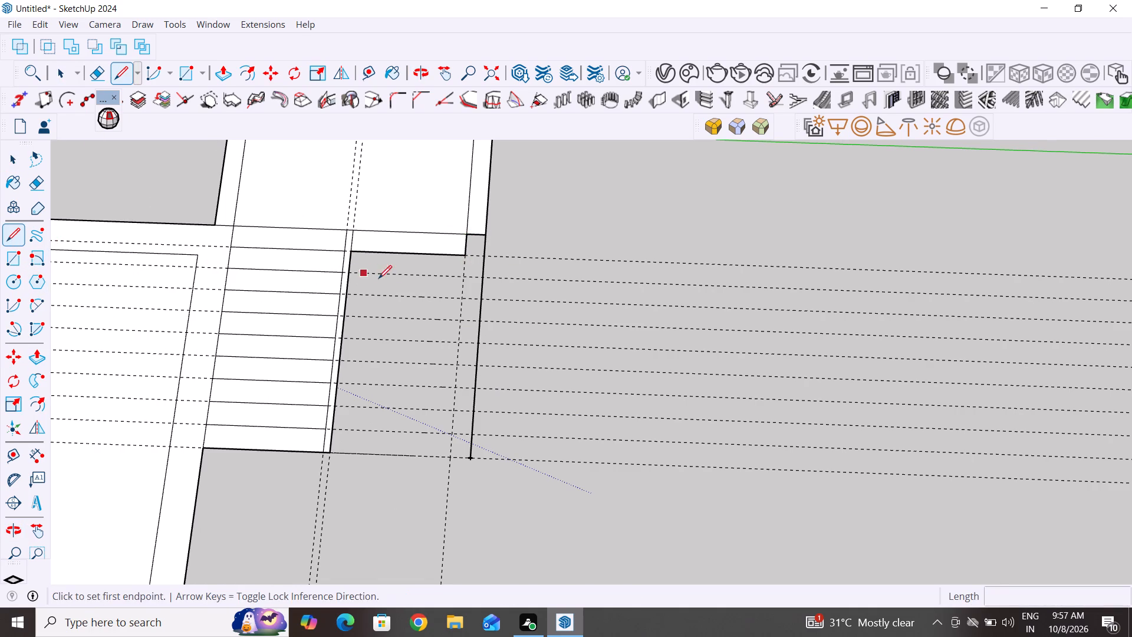
pyautogui.click(350, 272)
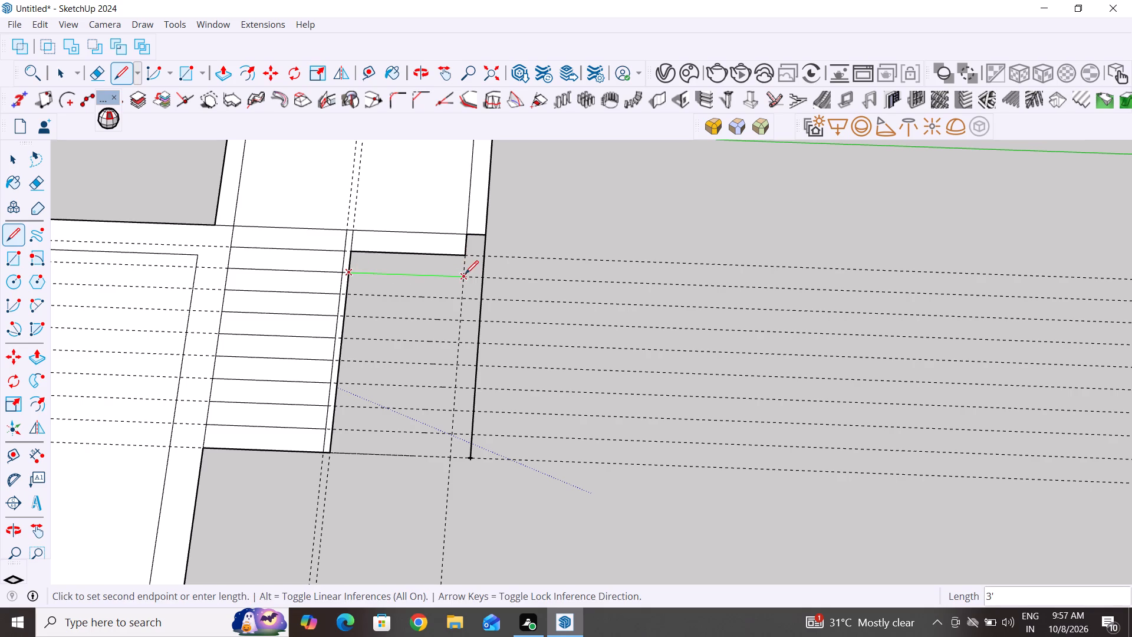
pyautogui.click(466, 274)
pyautogui.click(468, 254)
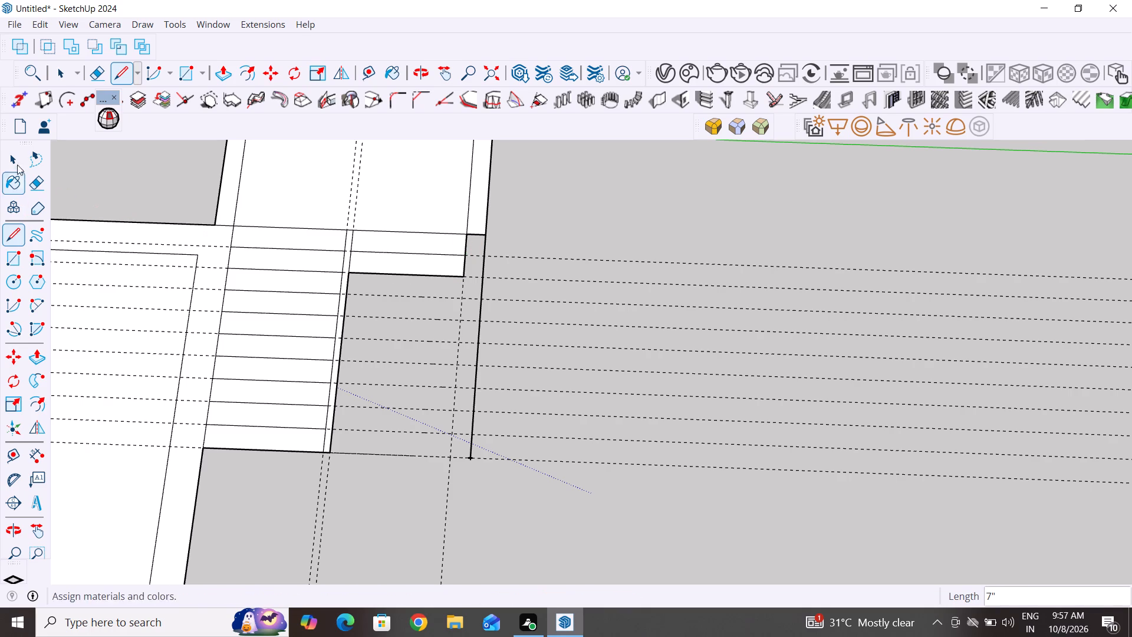
pyautogui.click(16, 160)
# Outline the rest of the second flight with a 4' 8" side line to the last guide and a 3' line back to the band.
pyautogui.click(9, 234)
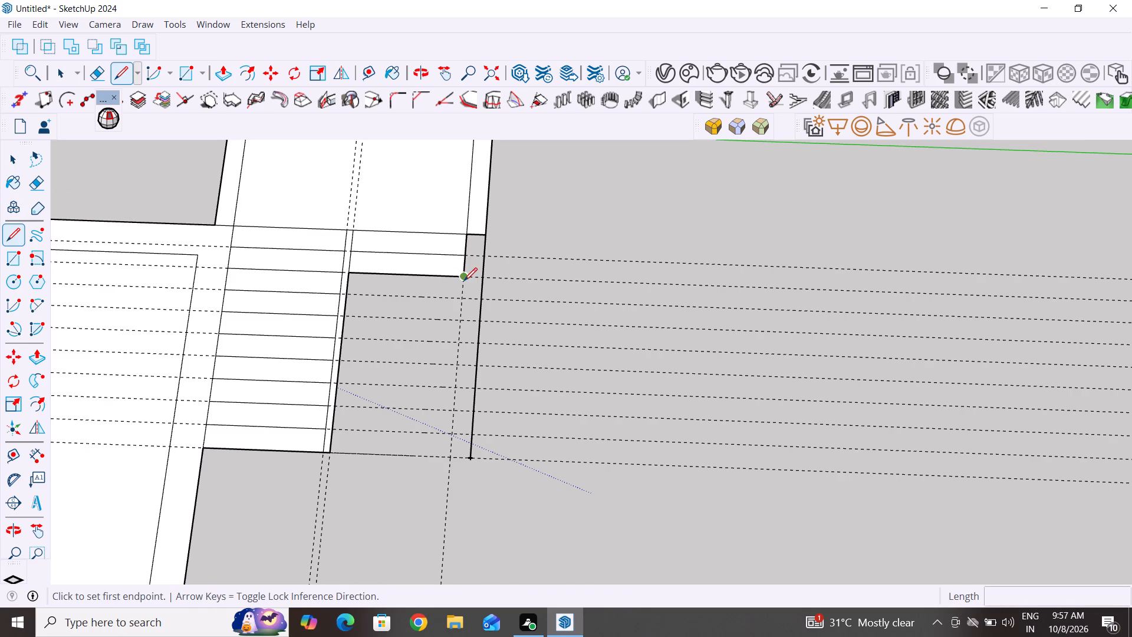
pyautogui.click(464, 281)
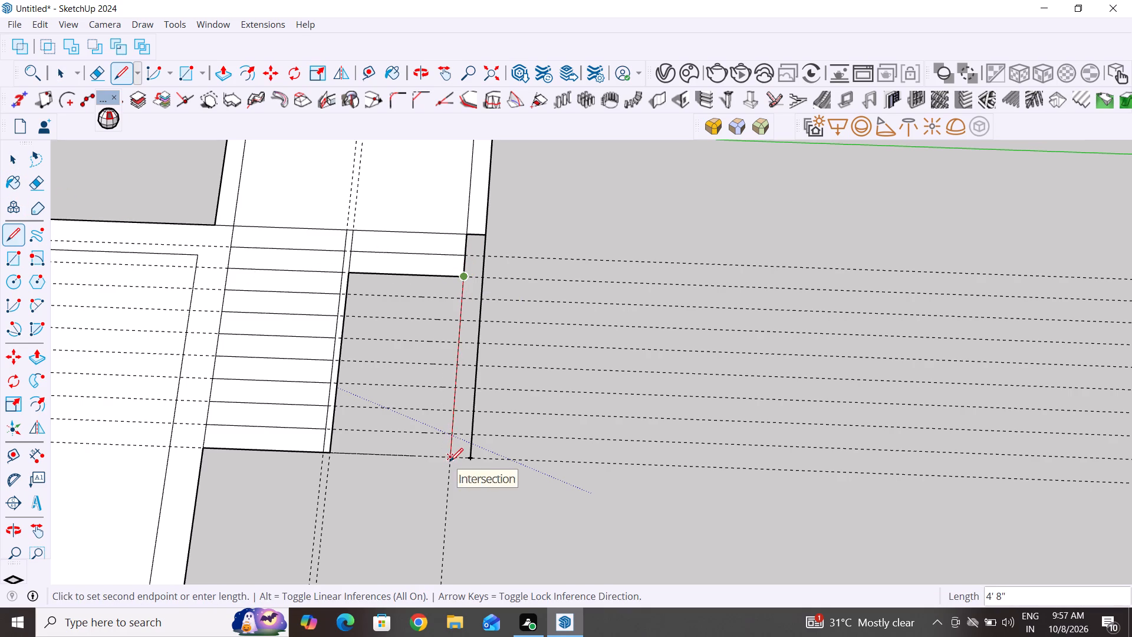
pyautogui.click(450, 461)
pyautogui.click(333, 453)
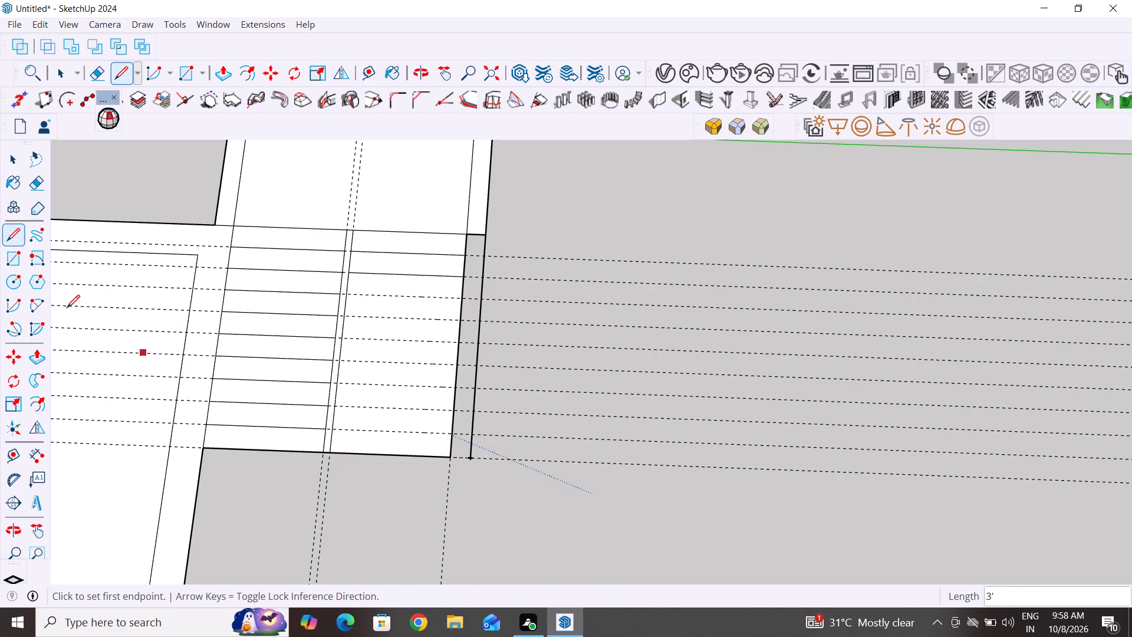
# Draw a 3' dividing line across the second flight along the ninth parallel guide, from the band to the side line.
pyautogui.click(14, 236)
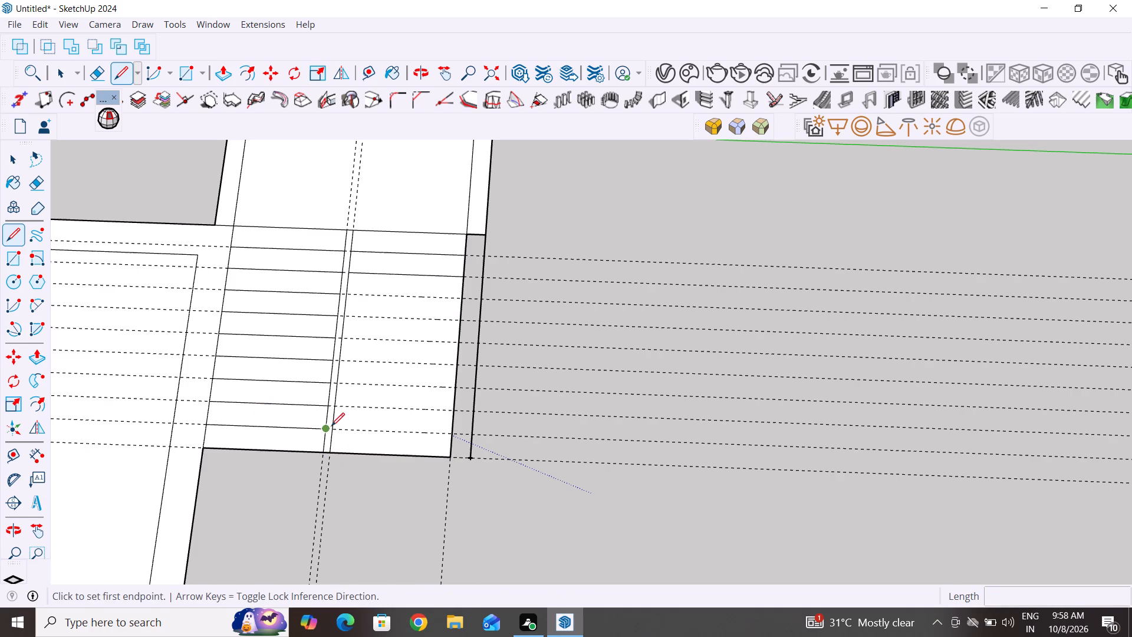
pyautogui.click(335, 429)
pyautogui.click(450, 432)
# Draw four 3' dividing lines across the second flight along the eighth, seventh, sixth and fifth parallel guides, from the band to the side line.
pyautogui.click(18, 228)
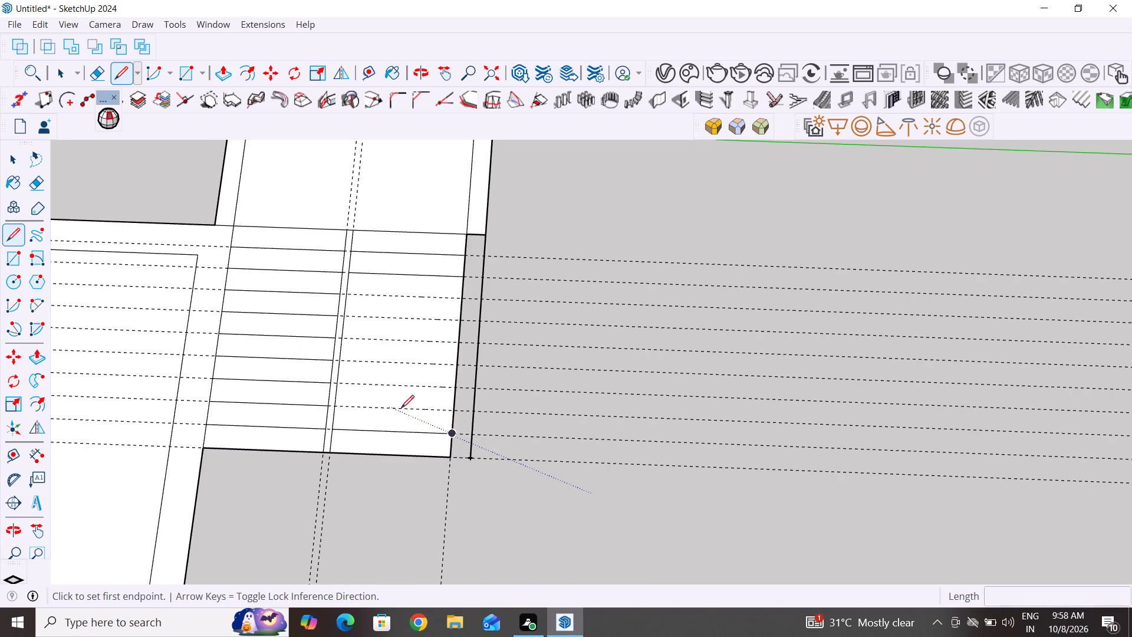
pyautogui.click(334, 408)
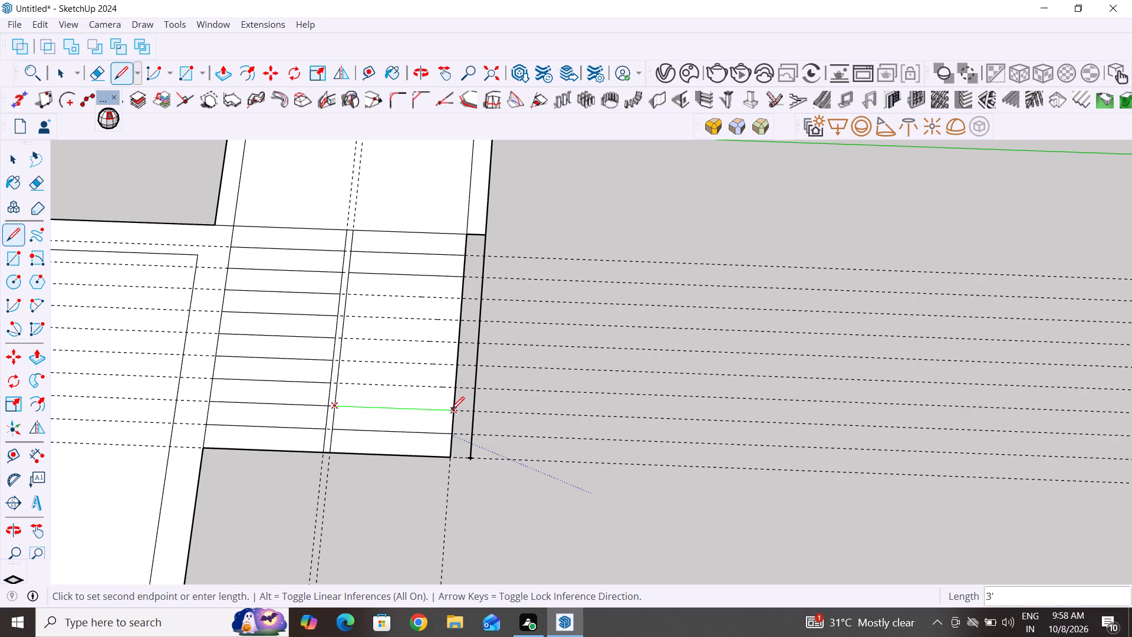
pyautogui.click(451, 410)
pyautogui.click(20, 231)
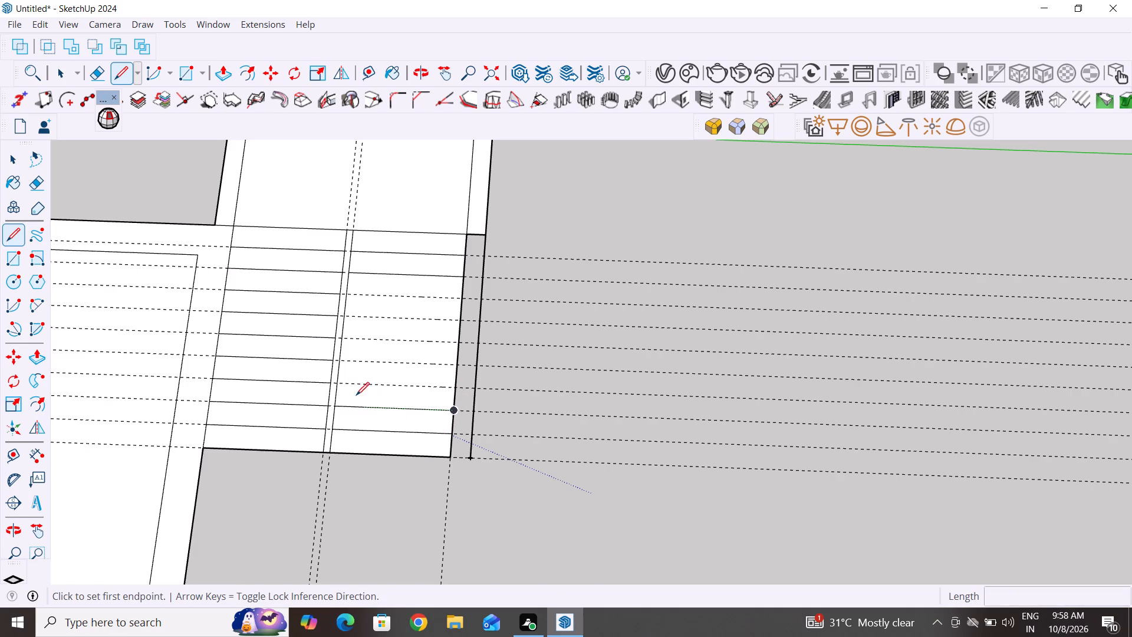
pyautogui.click(340, 383)
pyautogui.click(455, 387)
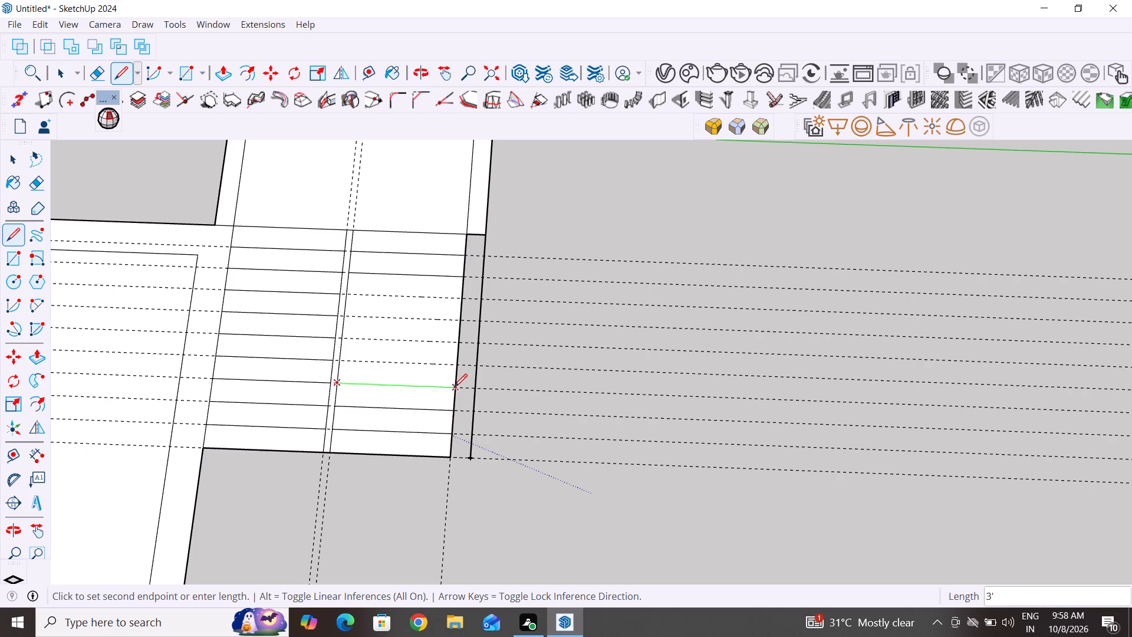
pyautogui.click(11, 228)
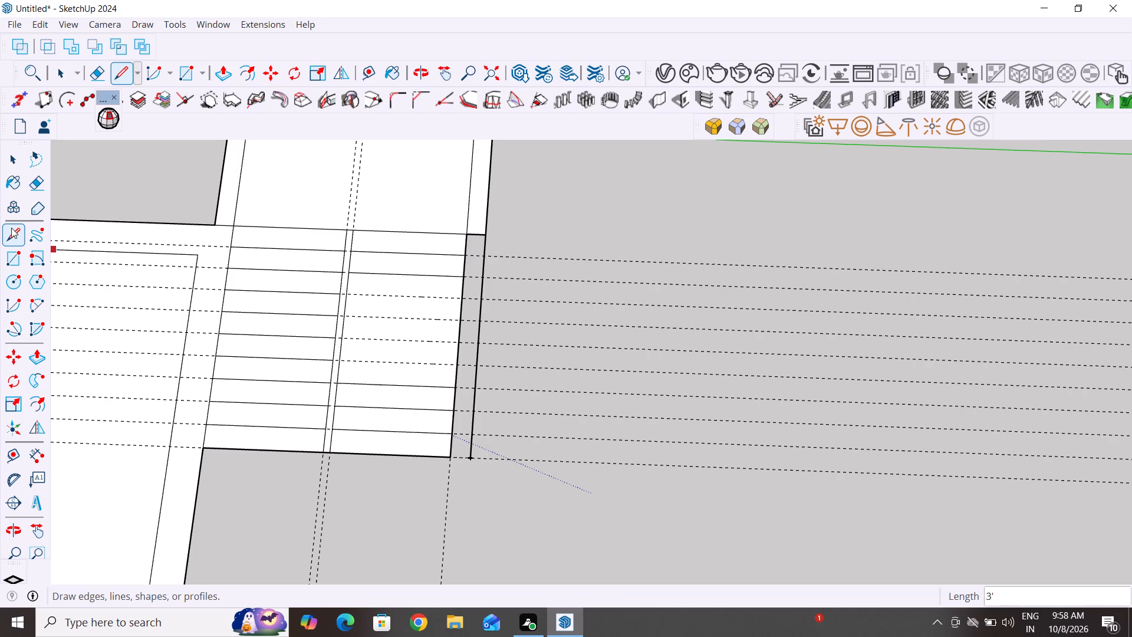
pyautogui.click(341, 359)
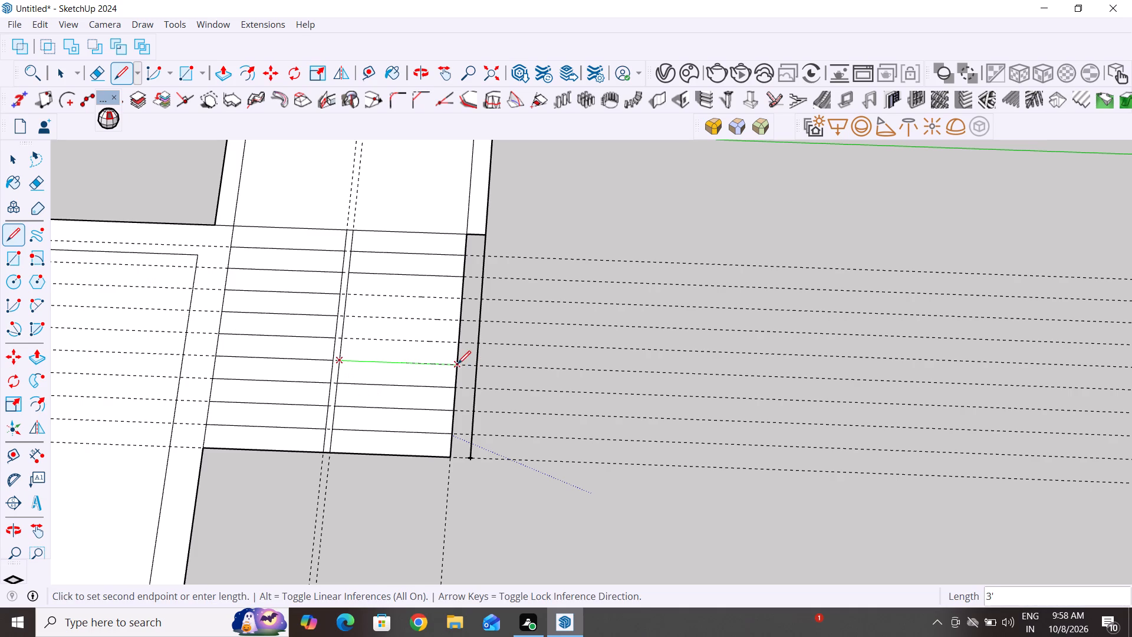
pyautogui.click(458, 364)
pyautogui.click(17, 237)
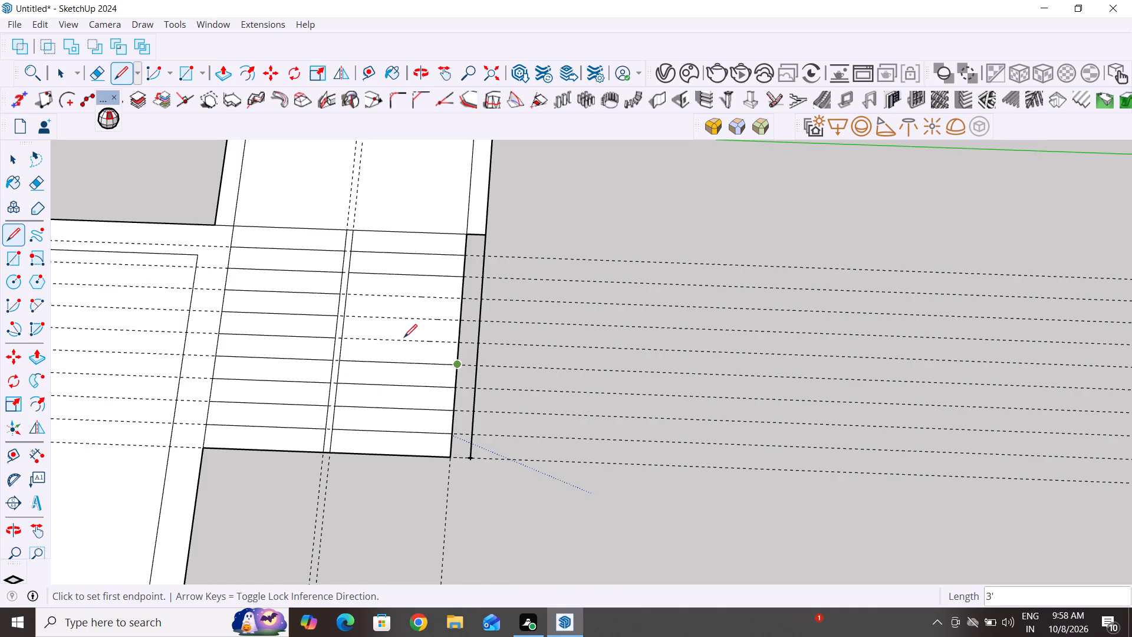
pyautogui.click(342, 340)
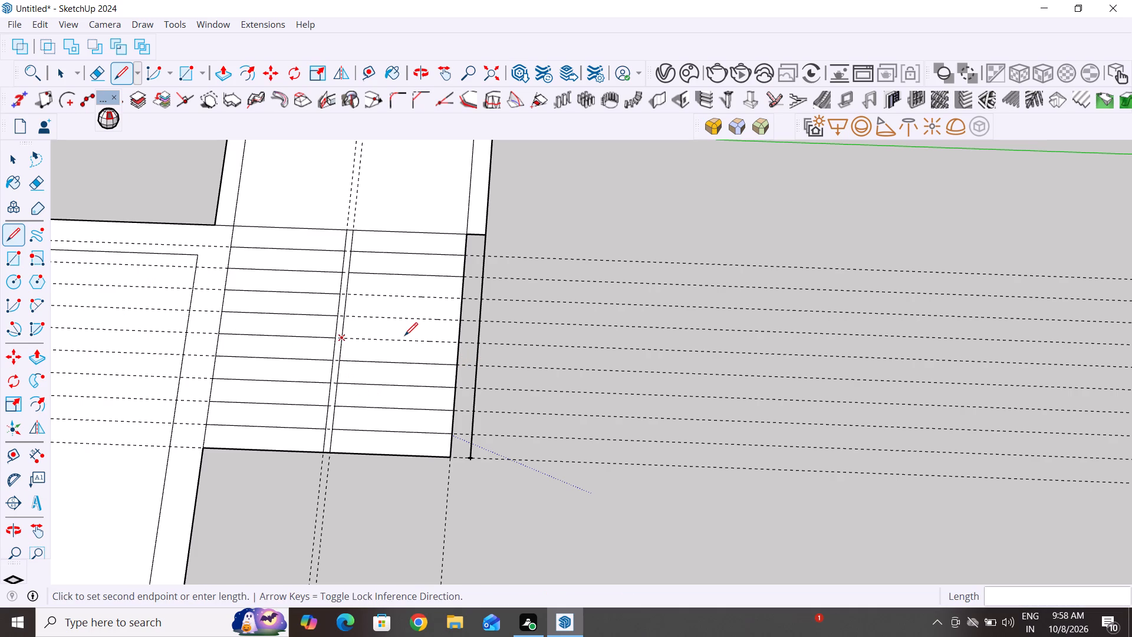
pyautogui.click(460, 340)
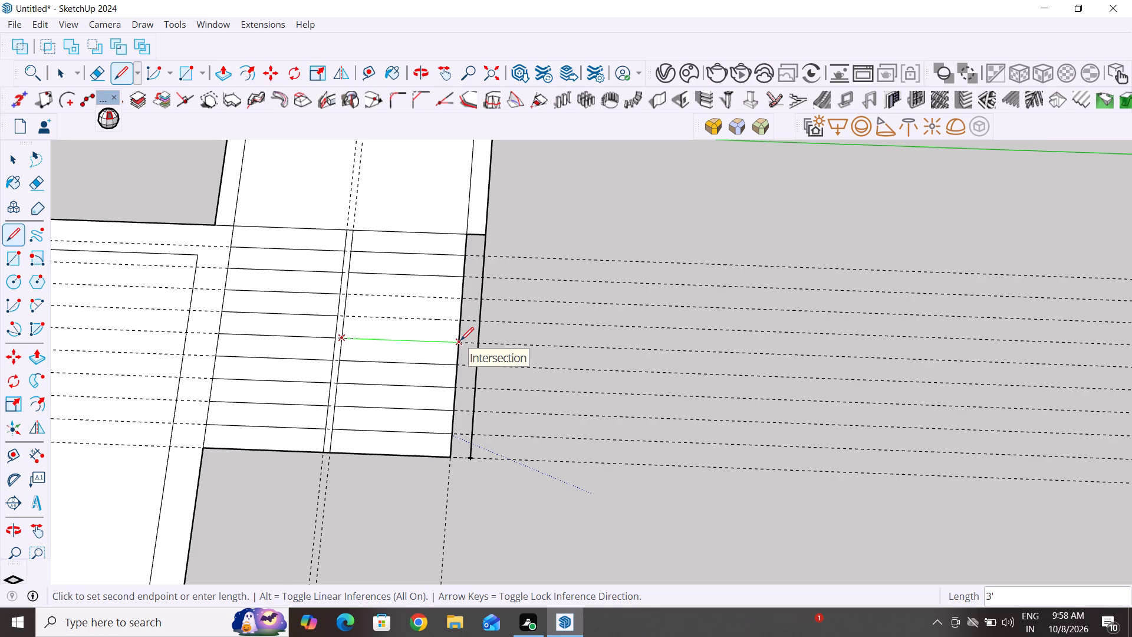
# Draw the last two dividing lines across the second flight along the fourth and third parallel guides, from the band to the side line.
pyautogui.click(32, 254)
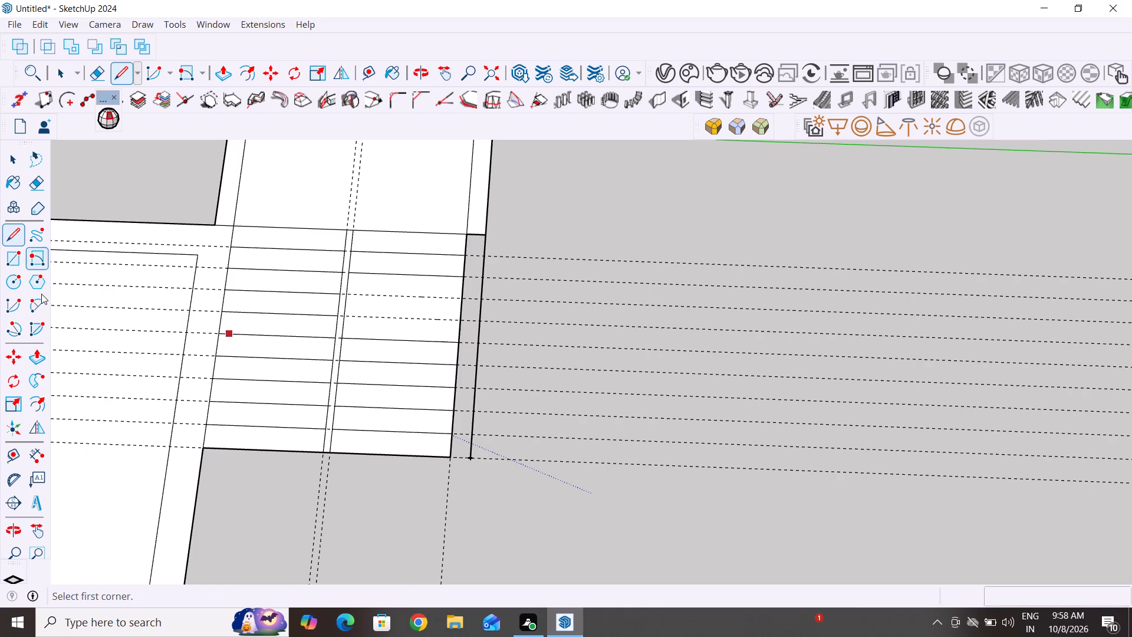
pyautogui.click(9, 155)
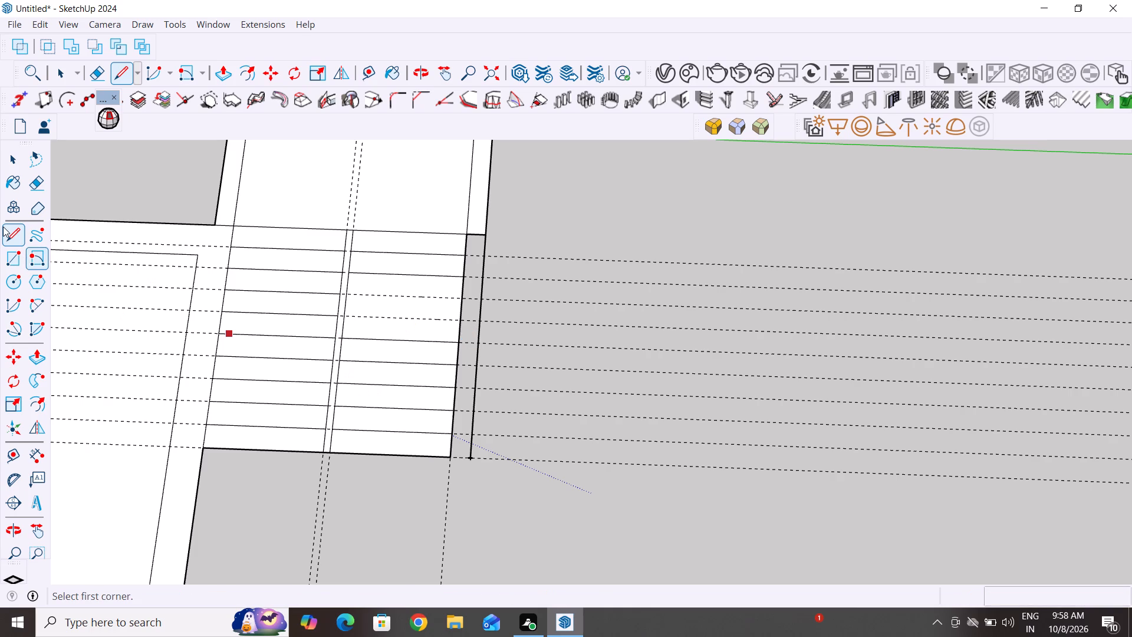
pyautogui.click(12, 228)
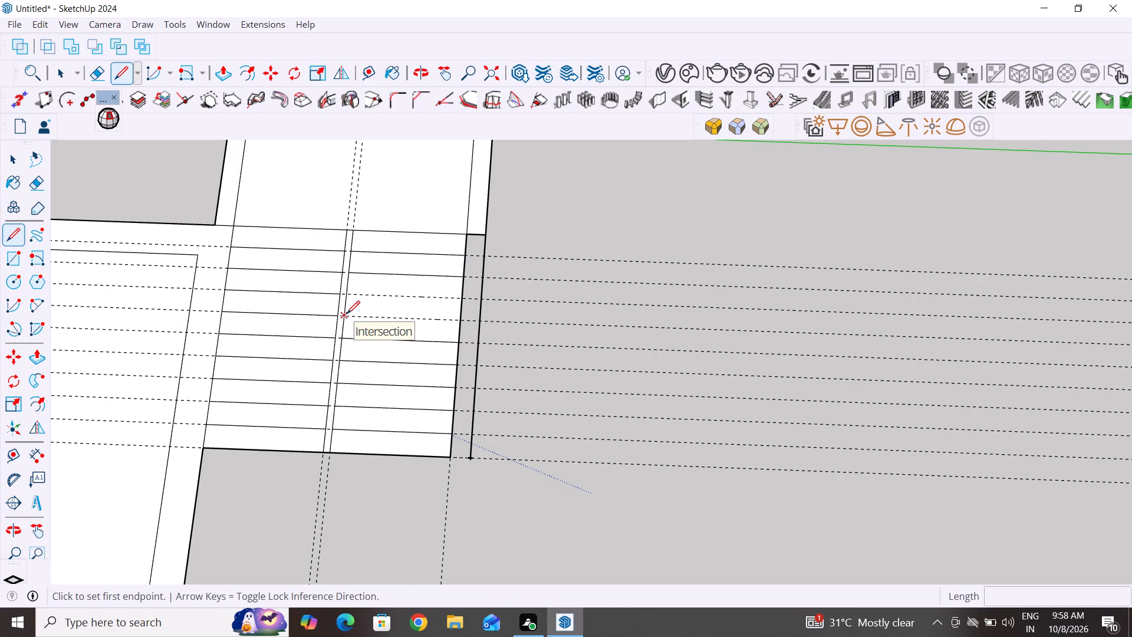
pyautogui.click(347, 314)
pyautogui.click(460, 318)
pyautogui.click(11, 229)
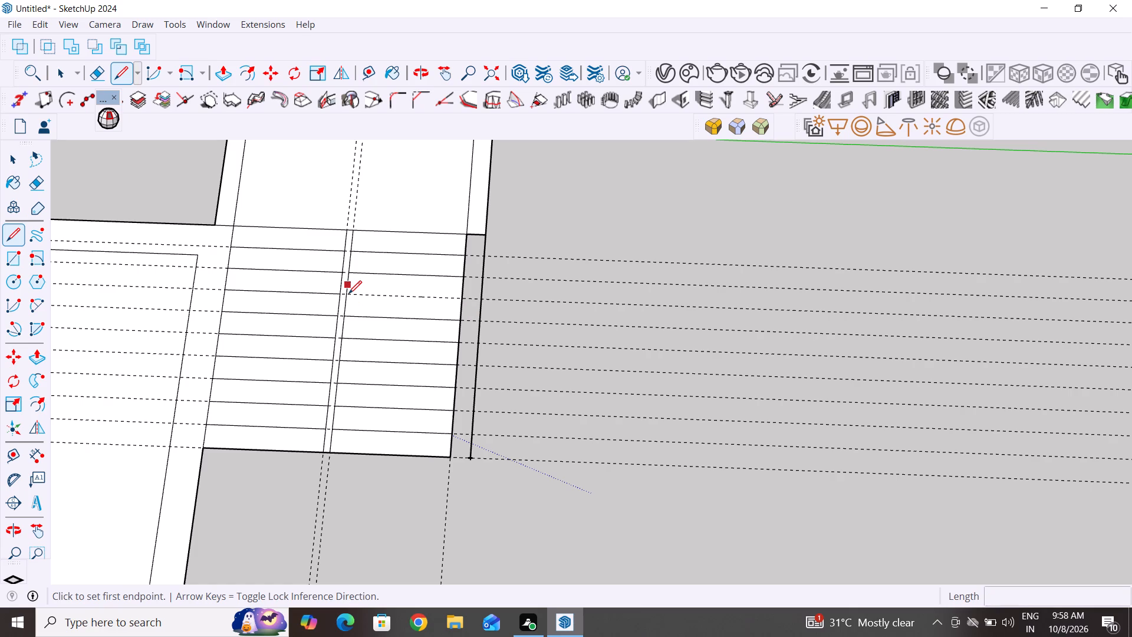
pyautogui.click(348, 294)
pyautogui.click(459, 300)
pyautogui.click(9, 155)
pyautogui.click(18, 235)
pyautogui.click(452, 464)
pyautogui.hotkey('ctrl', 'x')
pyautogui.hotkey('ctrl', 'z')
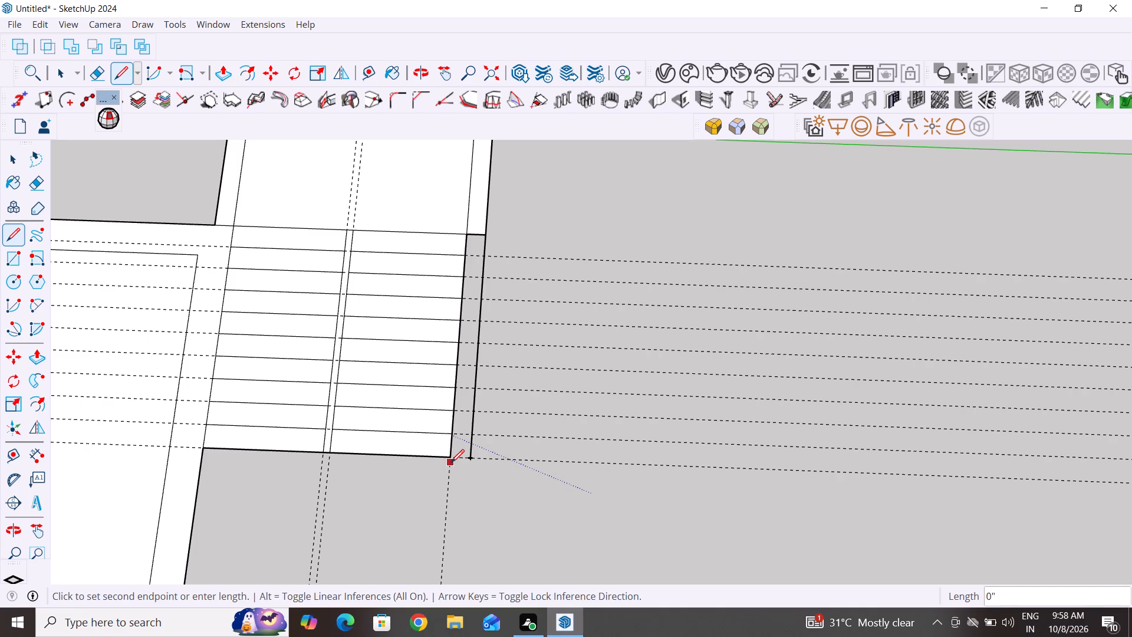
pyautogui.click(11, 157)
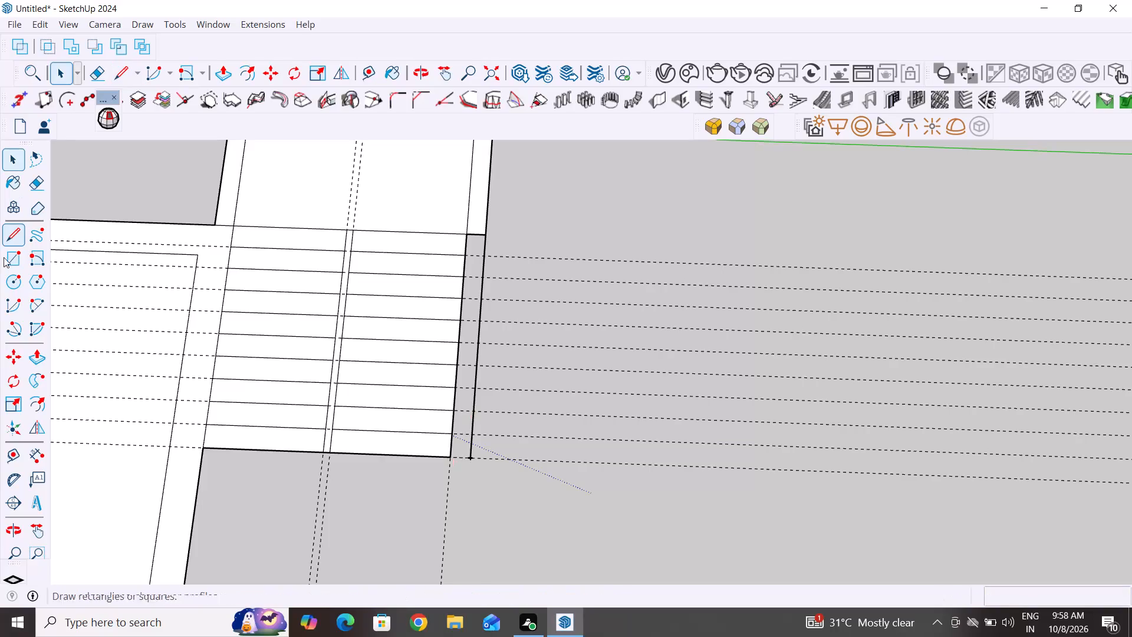
# Close the open end of the outer wall strip beside the second flight with a 6" line from the flight's corner to the wall's end.
pyautogui.click(15, 234)
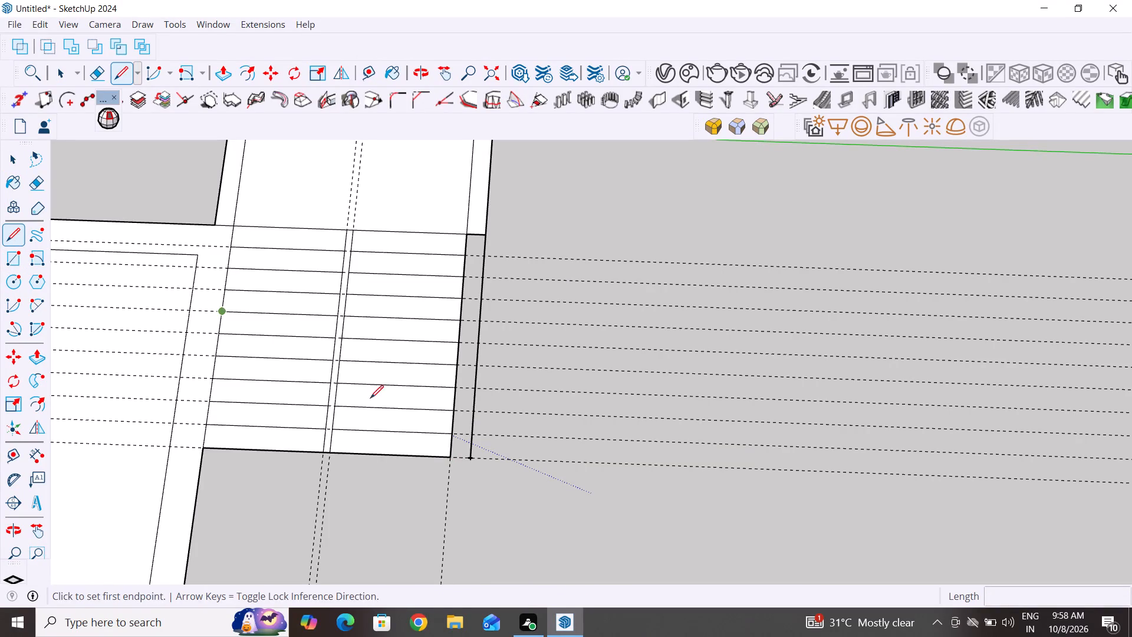
pyautogui.click(452, 455)
pyautogui.click(472, 460)
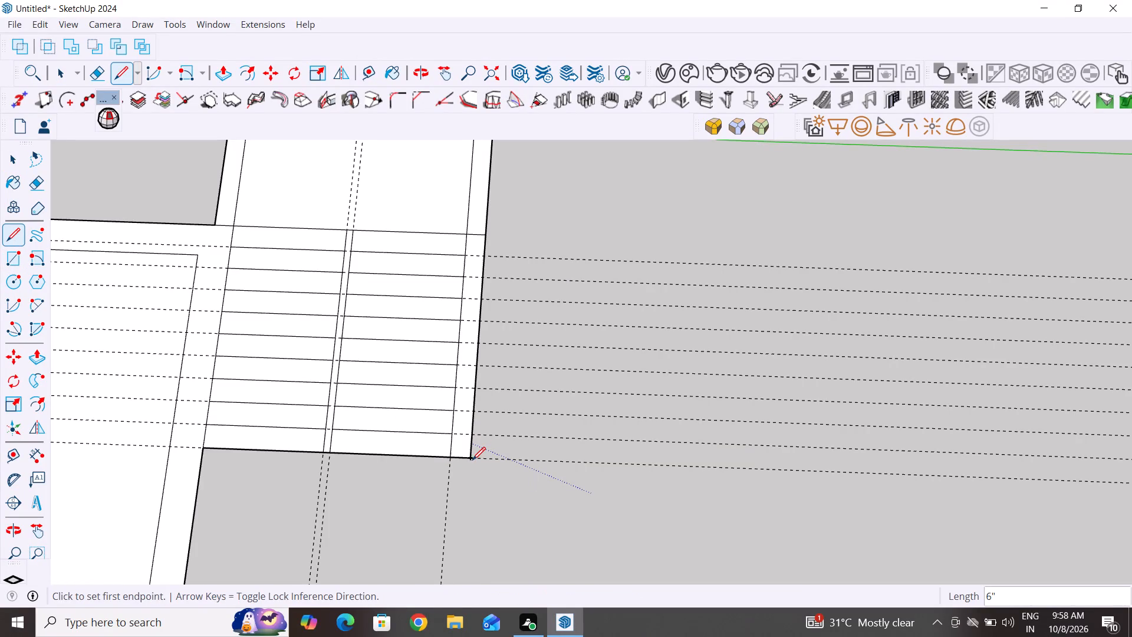
pyautogui.click(14, 162)
# Delete all the guide lines in the model.
pyautogui.scroll(-2, 289, 321)
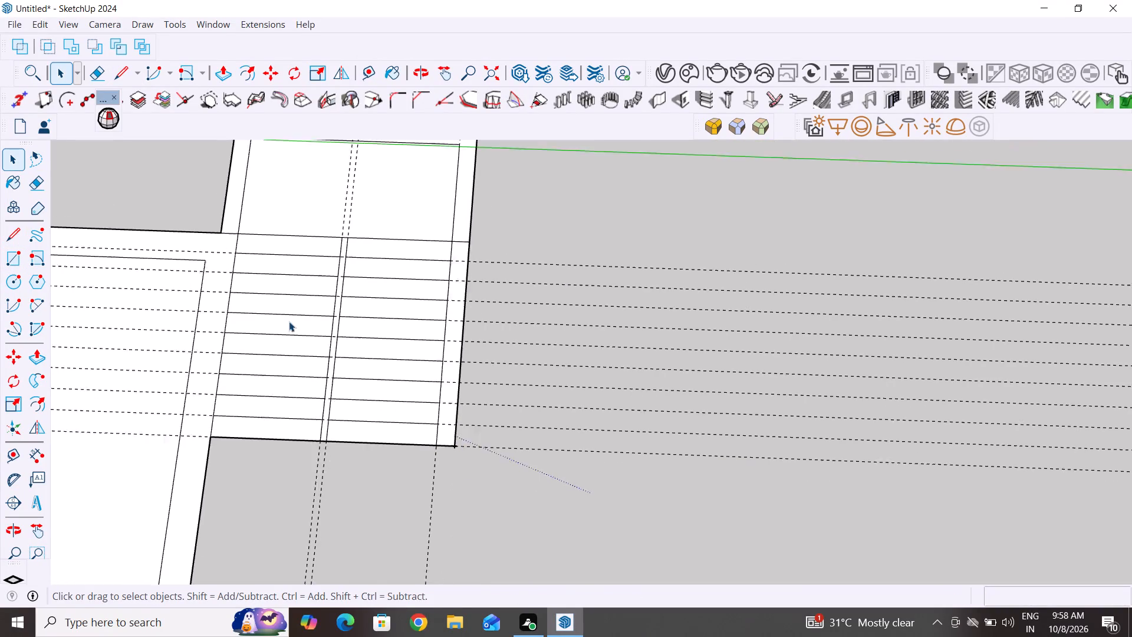
pyautogui.scroll(-10, 289, 321)
pyautogui.moveTo(289, 323); pyautogui.dragTo(549, 310, button='middle')
pyautogui.scroll(-12, 453, 294)
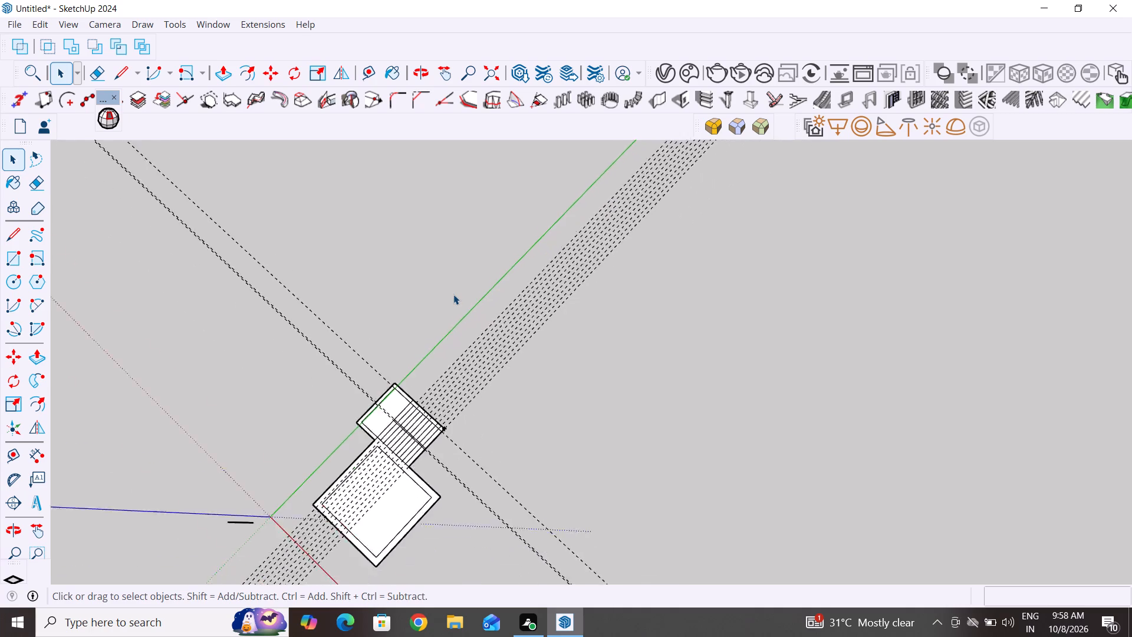
pyautogui.scroll(-1, 453, 294)
pyautogui.moveTo(468, 482); pyautogui.dragTo(437, 250, button='middle')
pyautogui.scroll(10, 392, 419)
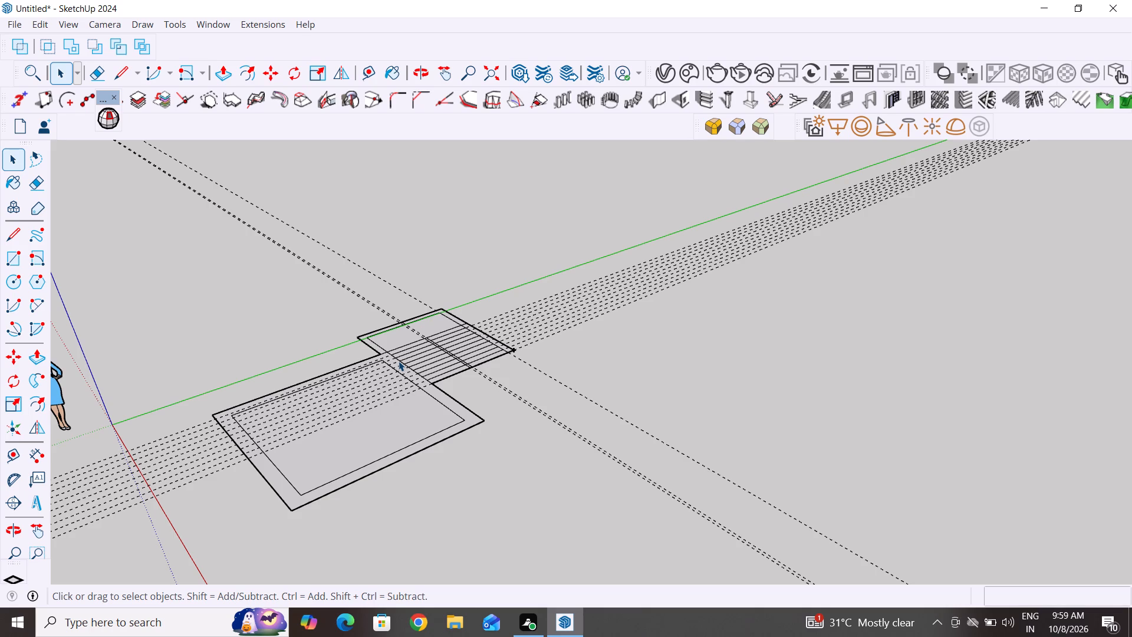
pyautogui.scroll(-5, 399, 361)
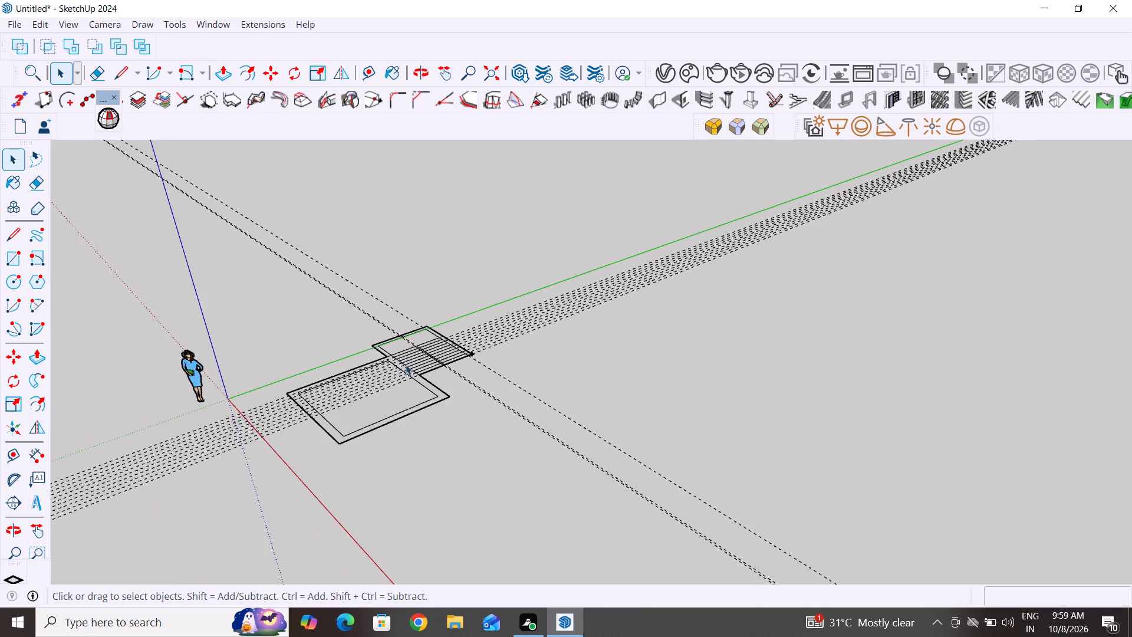
pyautogui.moveTo(622, 424); pyautogui.dragTo(433, 519, button='middle')
pyautogui.scroll(4, 593, 280)
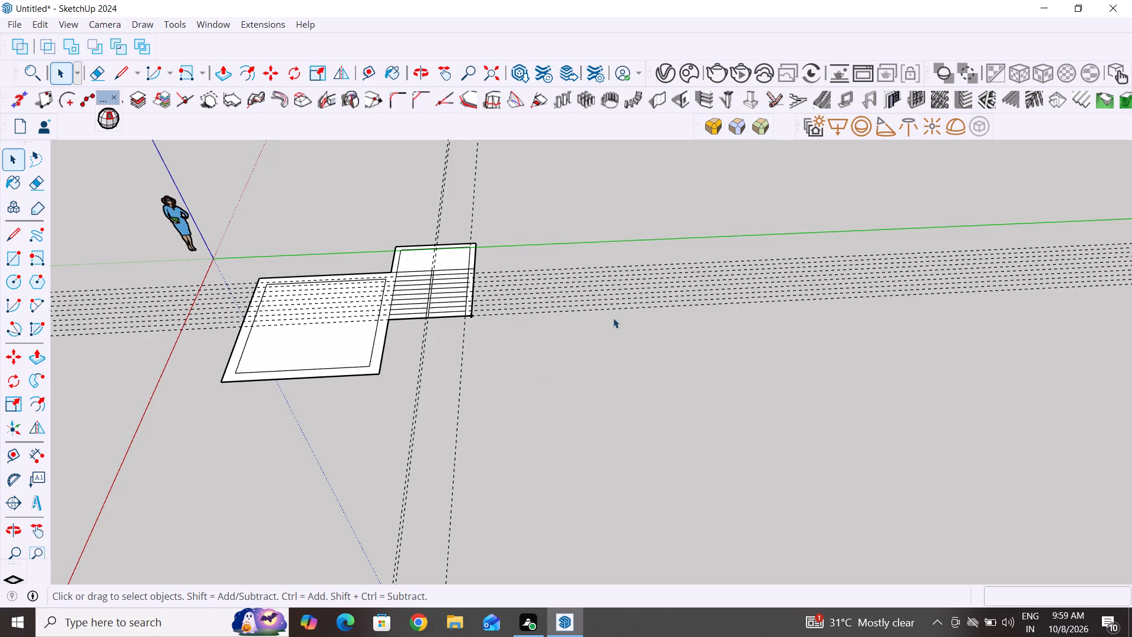
pyautogui.moveTo(683, 344); pyautogui.dragTo(605, 459, button='middle')
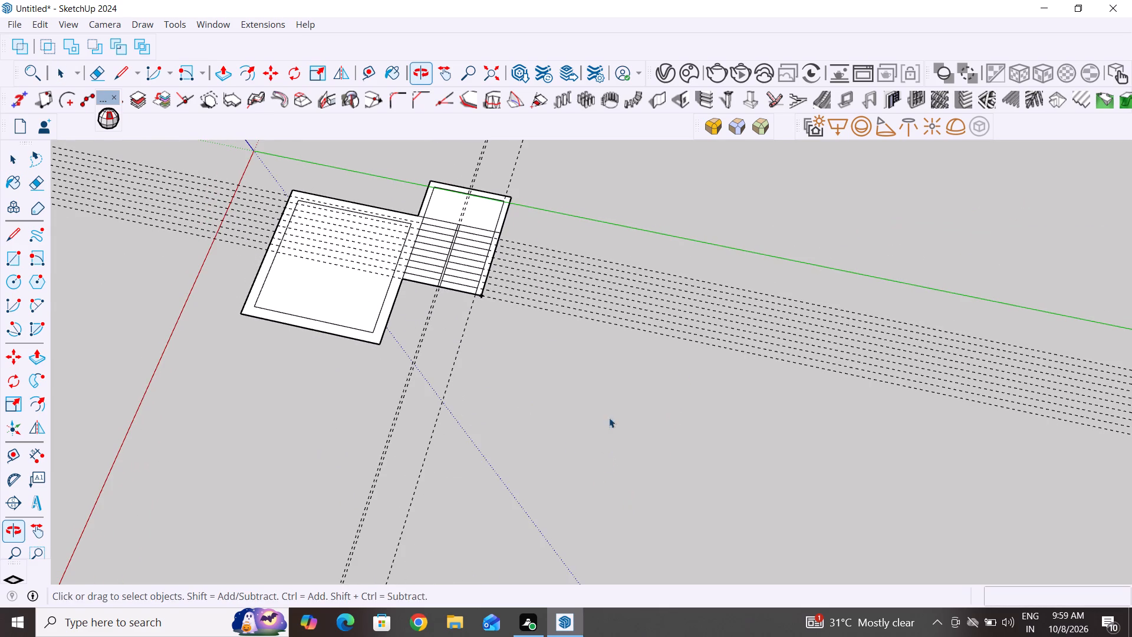
pyautogui.click(38, 25)
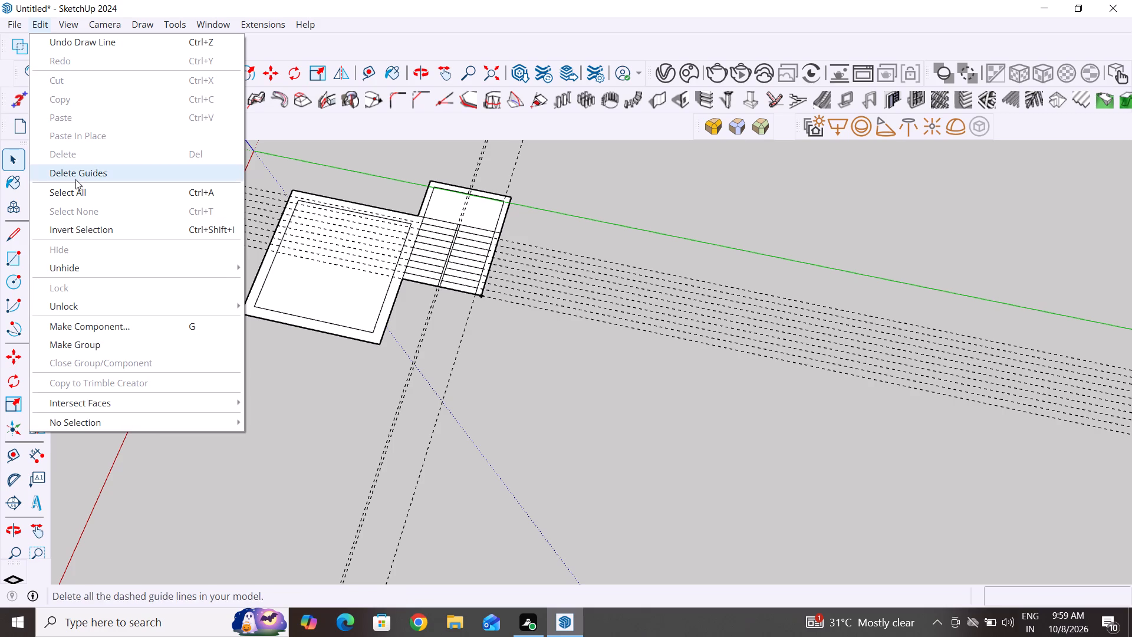
pyautogui.click(75, 179)
pyautogui.click(544, 386)
# Examine the room and staircase outline from several angles and distances.
pyautogui.scroll(-4, 676, 295)
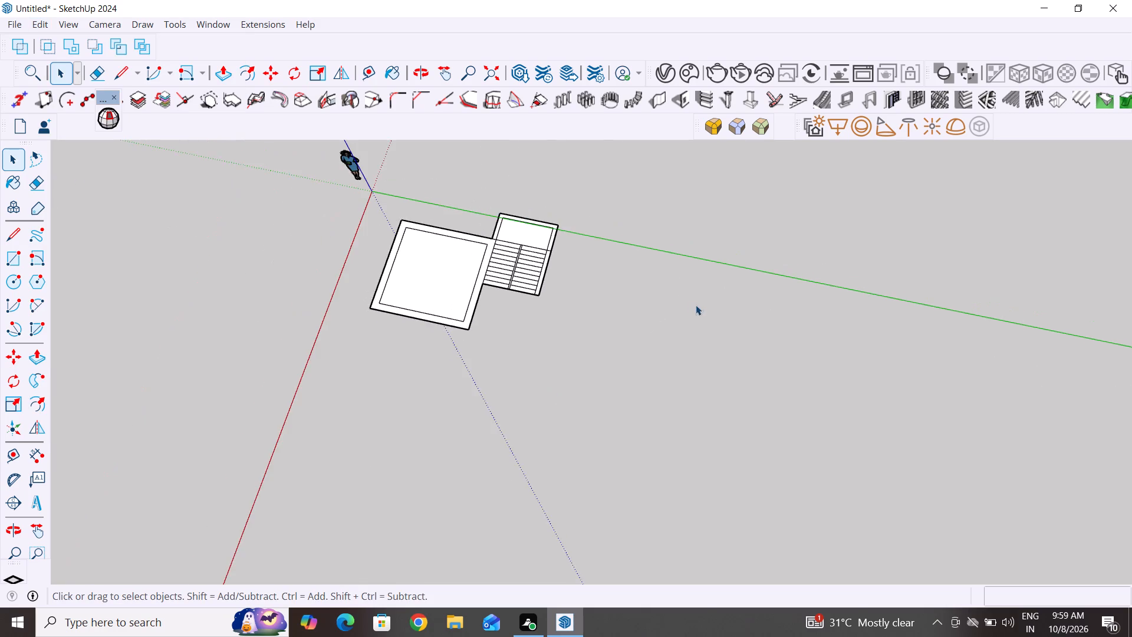
pyautogui.moveTo(699, 310); pyautogui.dragTo(702, 405, button='middle')
pyautogui.scroll(1, 581, 361)
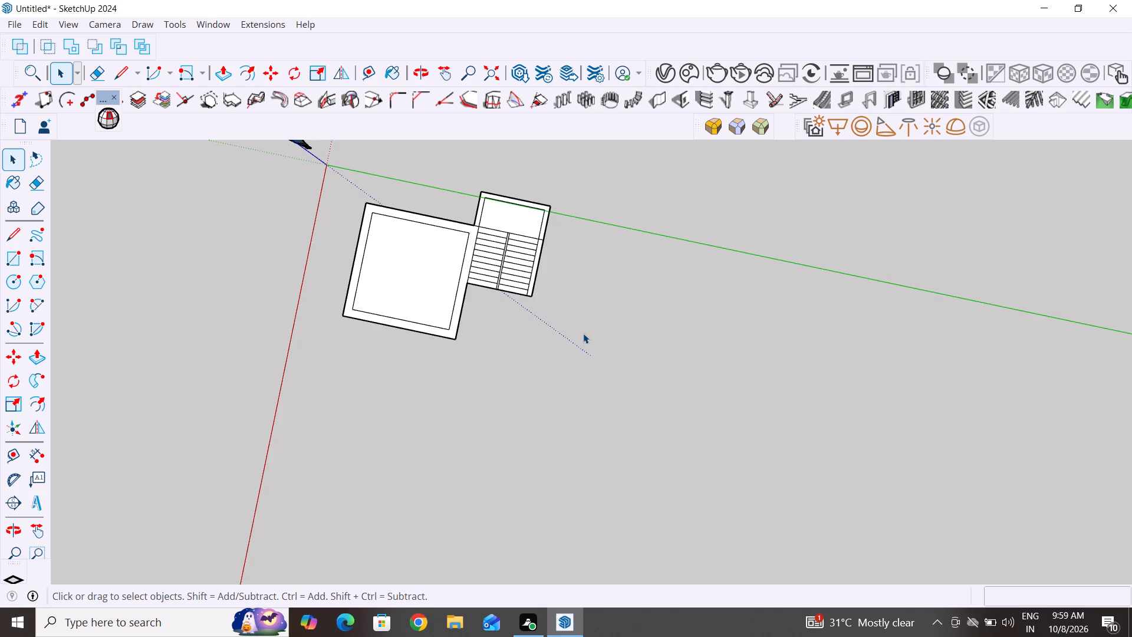
pyautogui.moveTo(485, 389); pyautogui.dragTo(559, 370, button='middle')
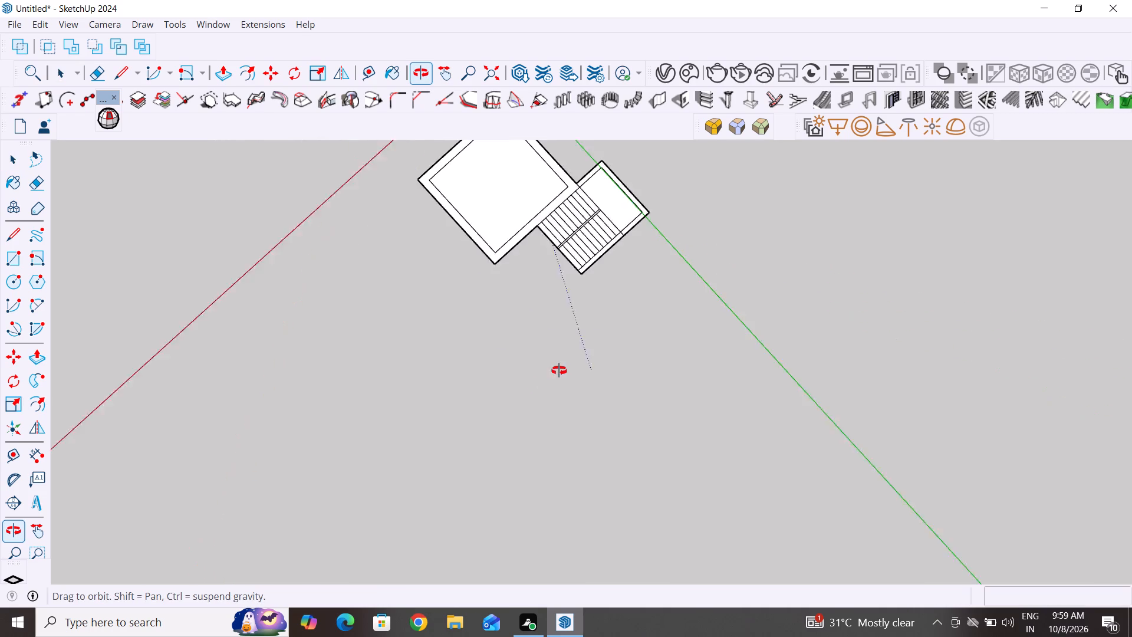
pyautogui.moveTo(559, 370); pyautogui.dragTo(587, 455, button='middle')
pyautogui.moveTo(200, 225); pyautogui.dragTo(243, 480, button='middle')
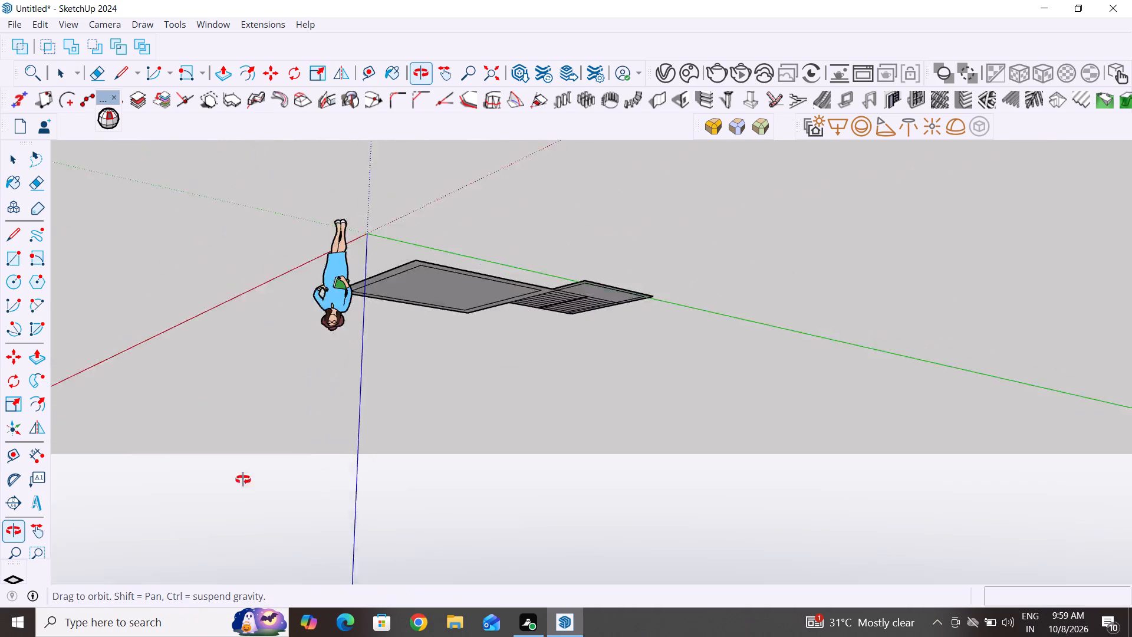
pyautogui.moveTo(243, 480); pyautogui.dragTo(245, 212, button='middle')
pyautogui.scroll(-6, 277, 467)
pyautogui.moveTo(367, 481); pyautogui.dragTo(538, 234, button='middle')
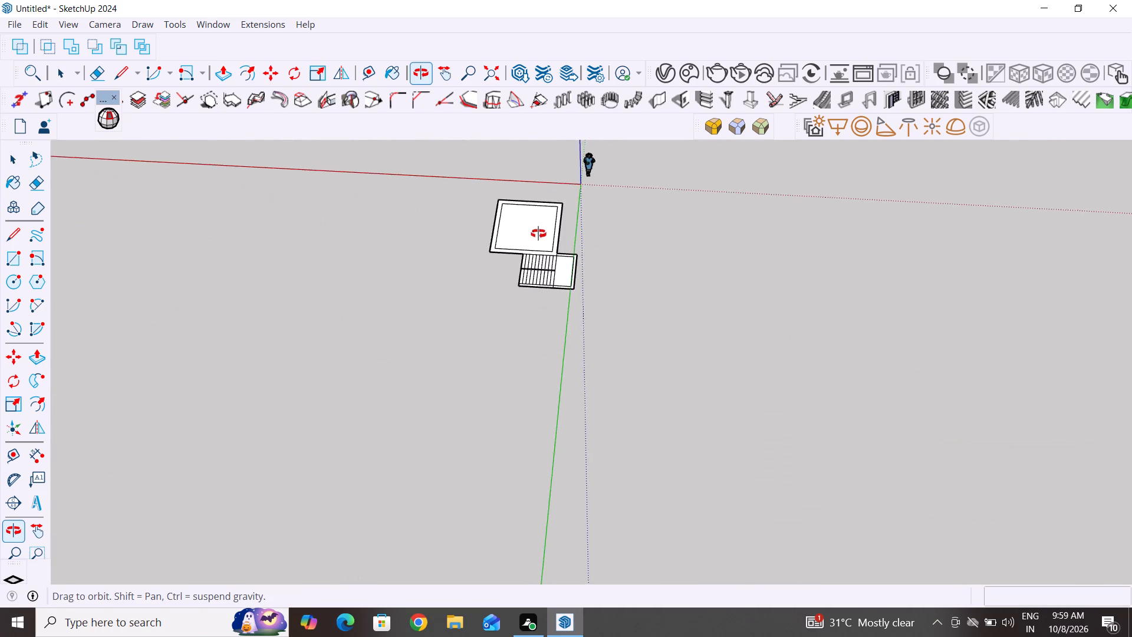
pyautogui.moveTo(538, 234); pyautogui.dragTo(539, 232, button='middle')
pyautogui.moveTo(441, 411); pyautogui.dragTo(658, 279, button='middle')
pyautogui.moveTo(419, 446); pyautogui.dragTo(575, 342, button='middle')
pyautogui.scroll(1, 542, 439)
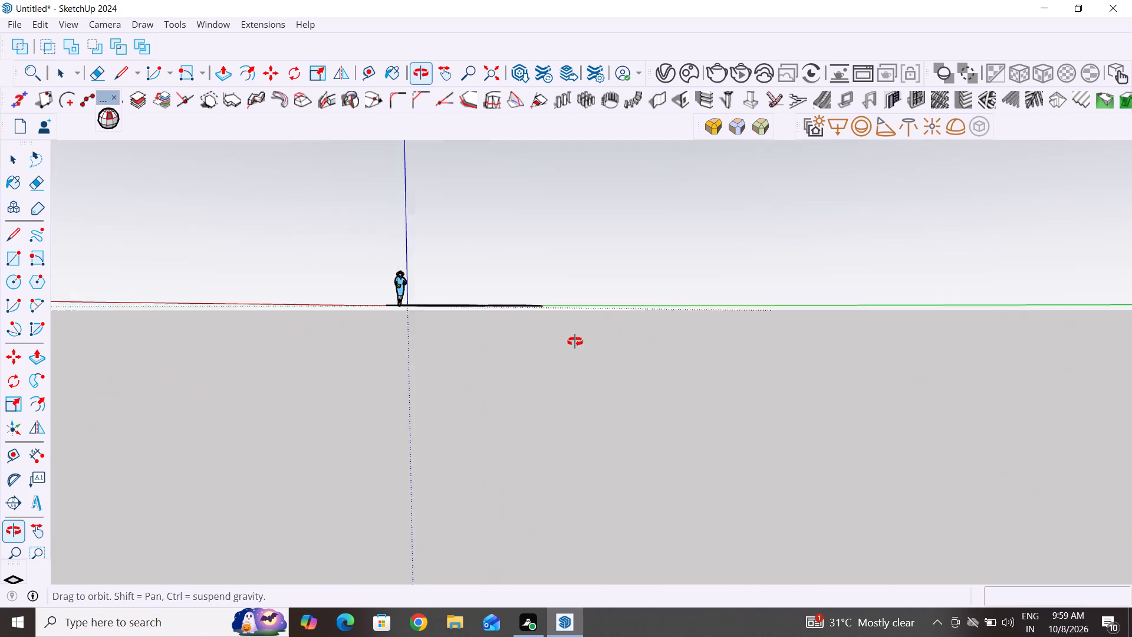
pyautogui.moveTo(575, 342); pyautogui.dragTo(932, 399, button='middle')
pyautogui.moveTo(451, 421); pyautogui.dragTo(755, 503, button='middle')
pyautogui.scroll(3, 583, 366)
pyautogui.moveTo(589, 468); pyautogui.dragTo(922, 555, button='middle')
pyautogui.scroll(2, 871, 361)
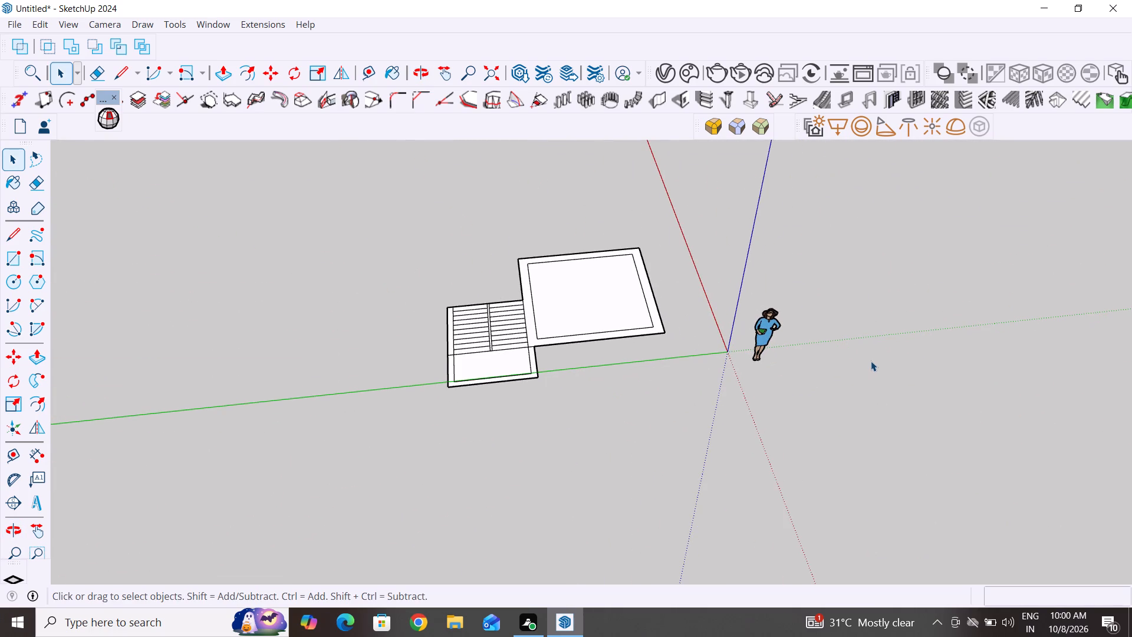
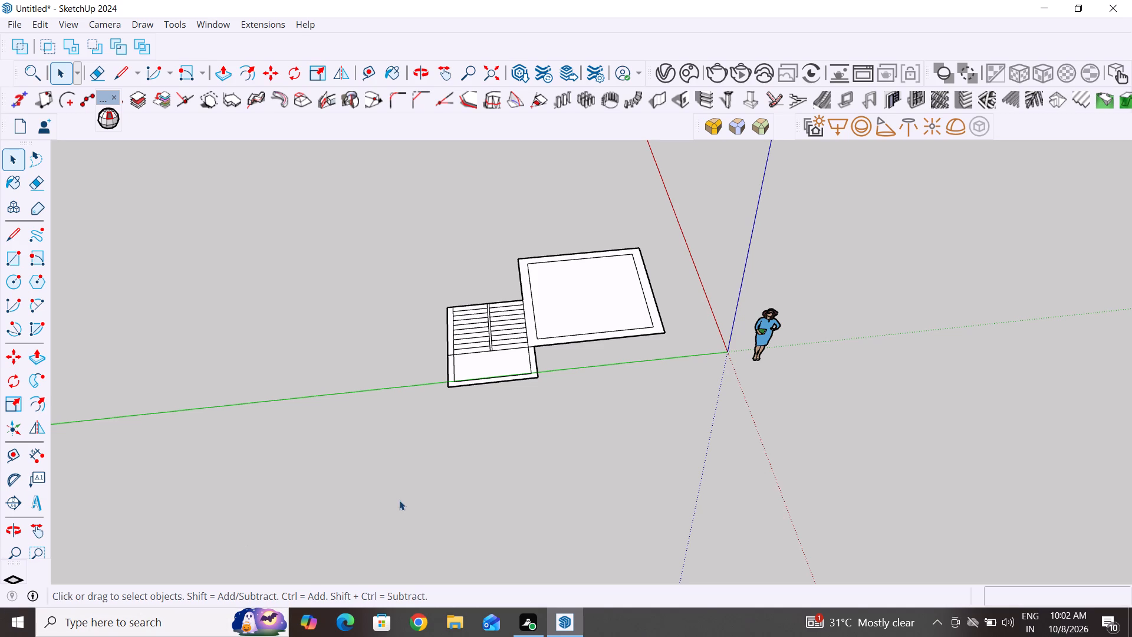
# Examine the room and staircase outline from several angles and distances.
pyautogui.moveTo(485, 418); pyautogui.dragTo(886, 412, button='middle')
pyautogui.moveTo(450, 510); pyautogui.dragTo(707, 514, button='middle')
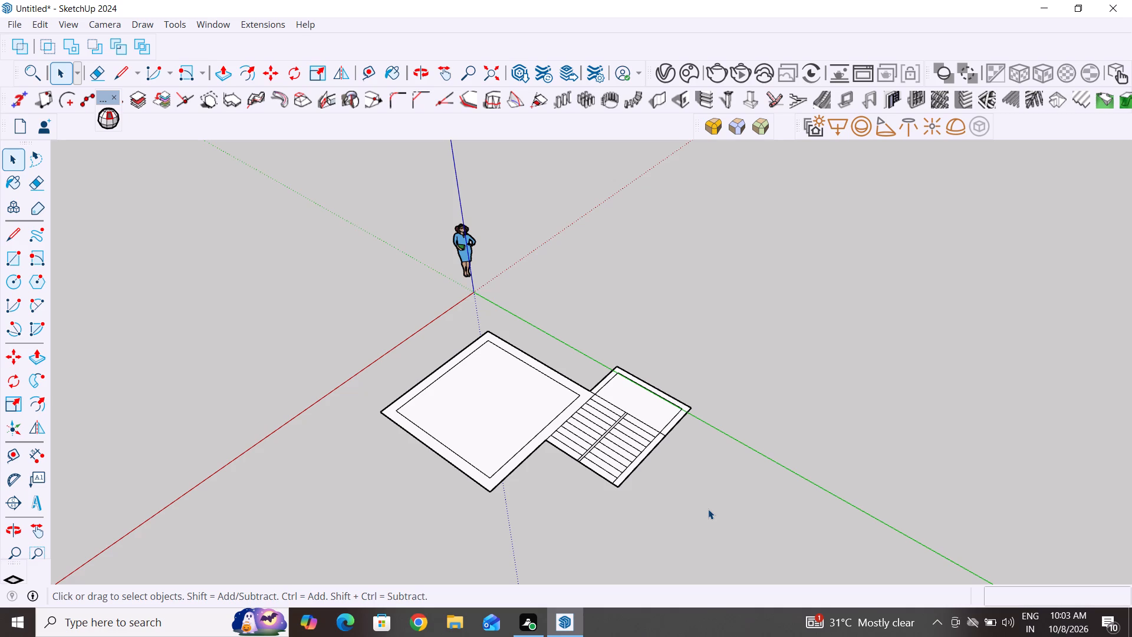
pyautogui.scroll(1, 708, 509)
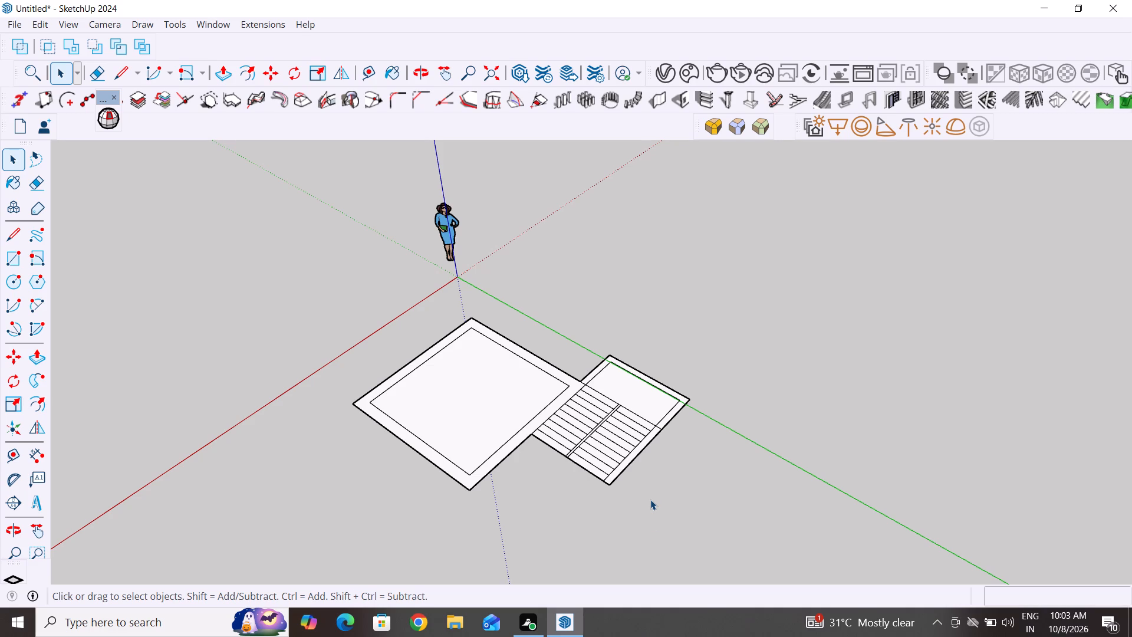
pyautogui.scroll(3, 604, 507)
pyautogui.moveTo(578, 520); pyautogui.dragTo(904, 451, button='middle')
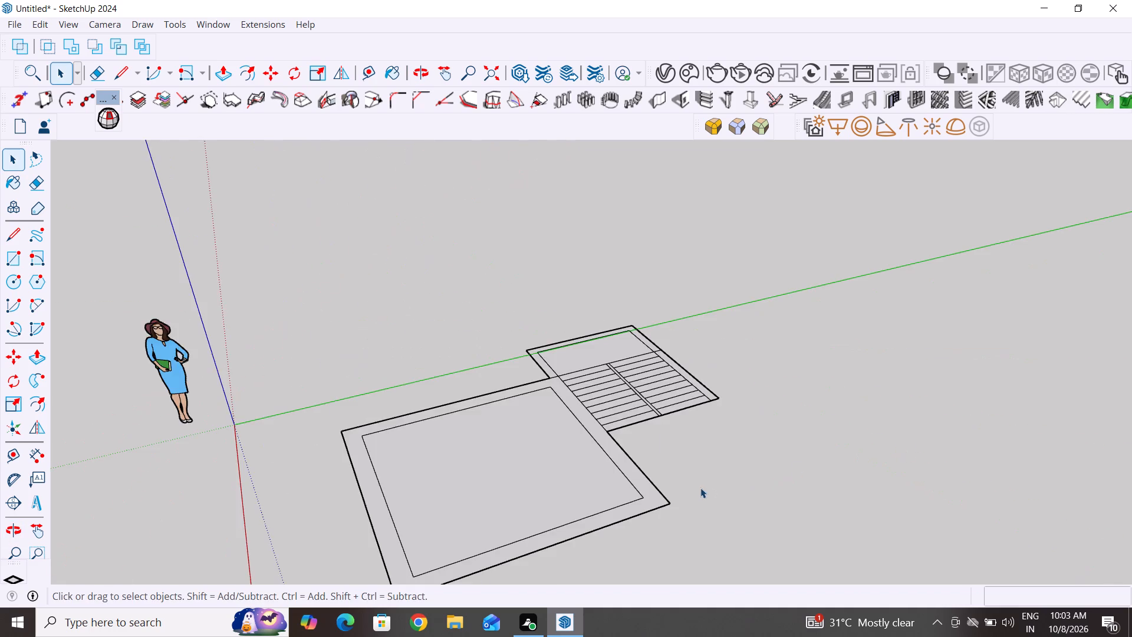
pyautogui.scroll(3, 697, 488)
pyautogui.moveTo(693, 480); pyautogui.dragTo(886, 430, button='middle')
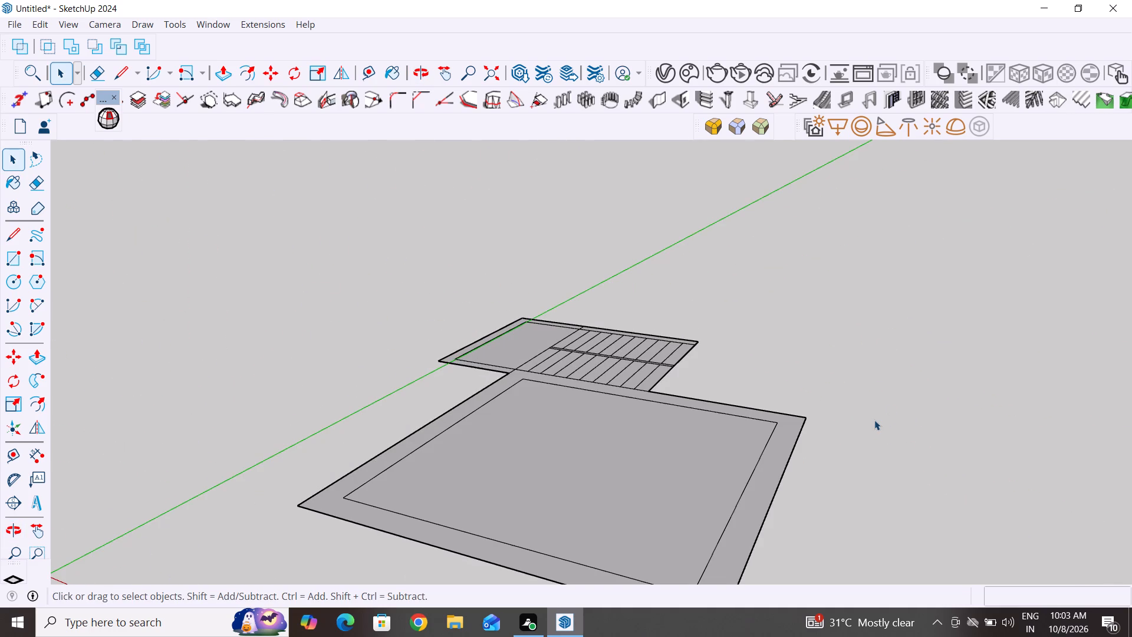
pyautogui.scroll(1, 874, 420)
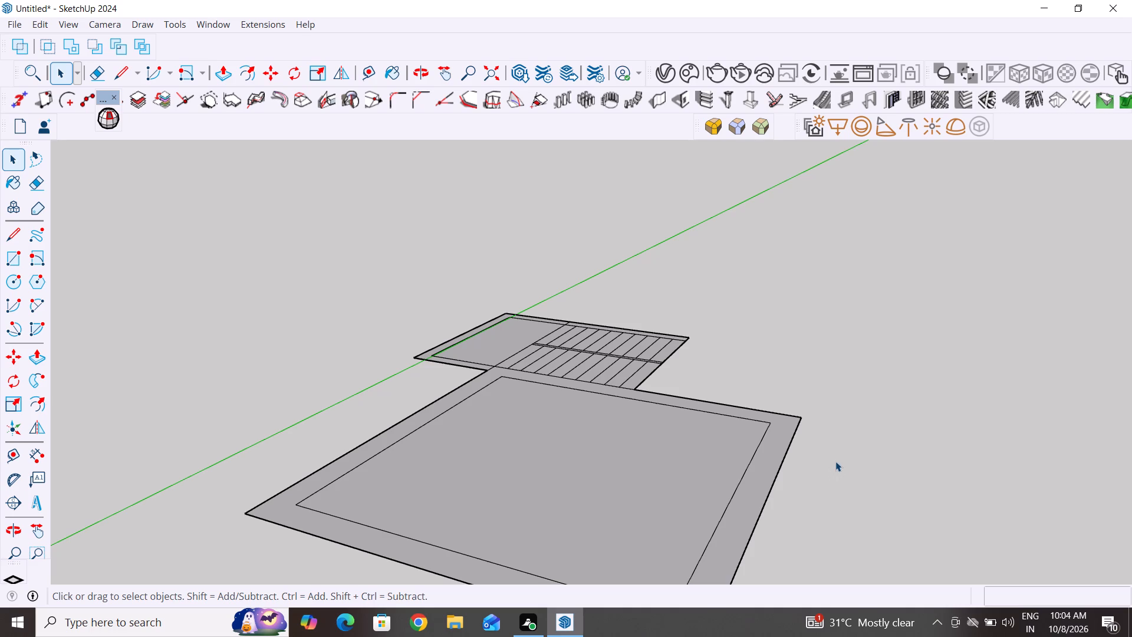
pyautogui.moveTo(787, 346); pyautogui.dragTo(769, 452, button='middle')
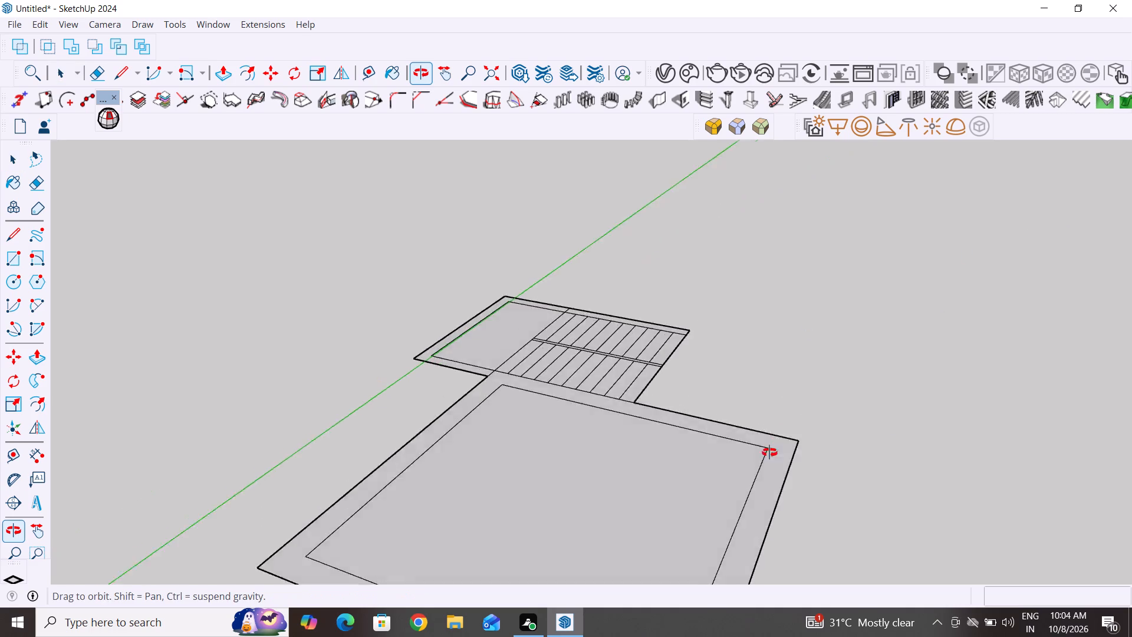
pyautogui.moveTo(769, 452); pyautogui.dragTo(733, 533, button='middle')
pyautogui.moveTo(887, 382); pyautogui.dragTo(590, 360, button='middle')
pyautogui.scroll(4, 785, 307)
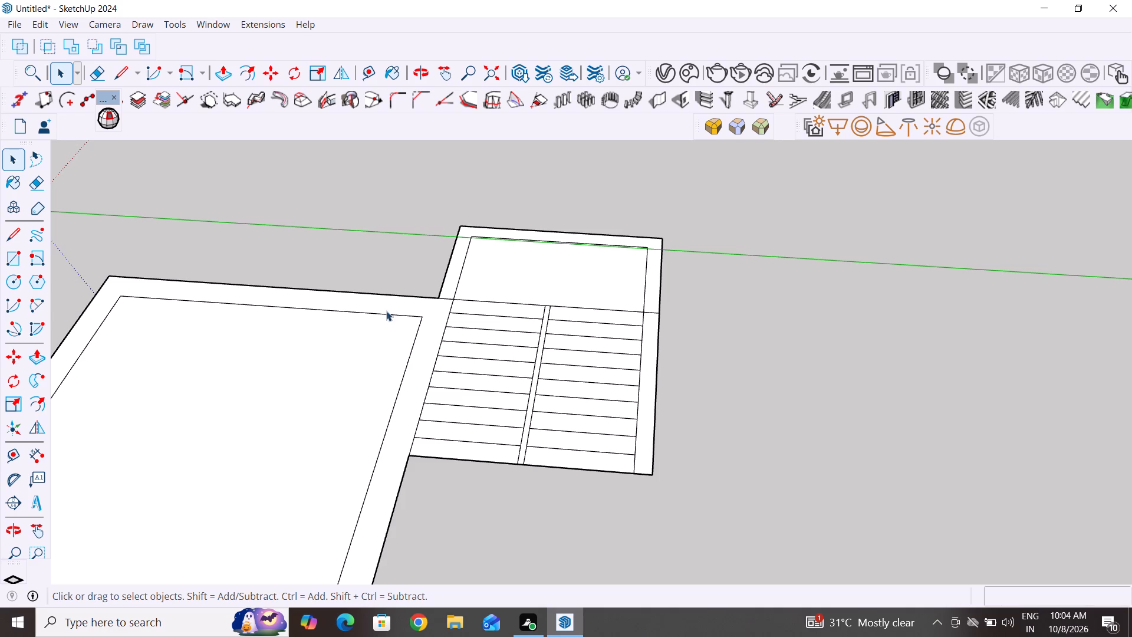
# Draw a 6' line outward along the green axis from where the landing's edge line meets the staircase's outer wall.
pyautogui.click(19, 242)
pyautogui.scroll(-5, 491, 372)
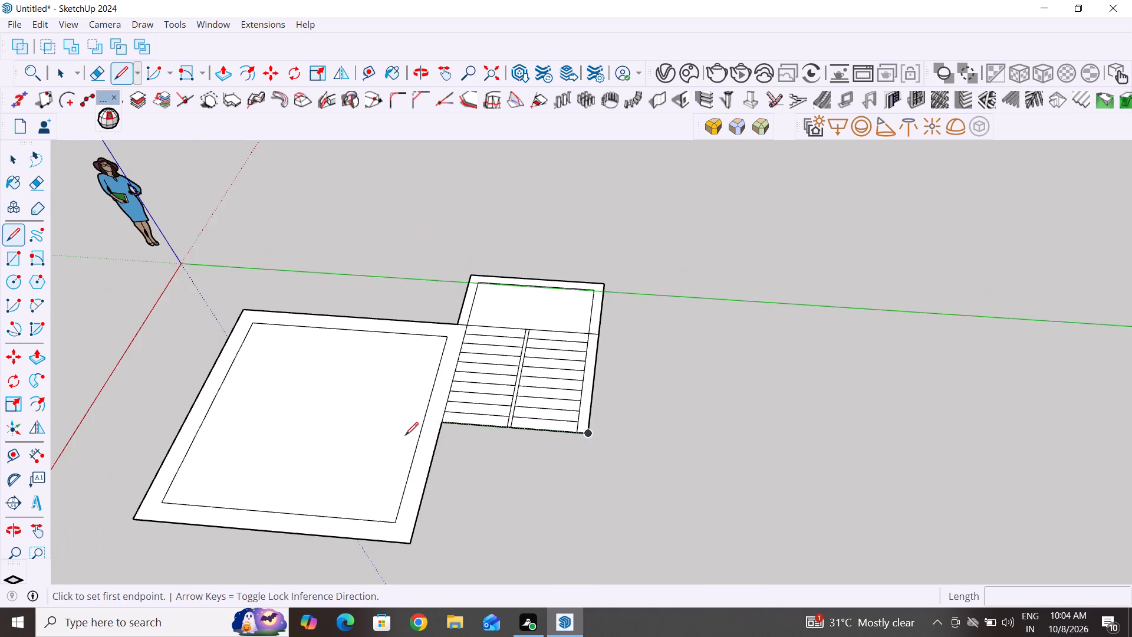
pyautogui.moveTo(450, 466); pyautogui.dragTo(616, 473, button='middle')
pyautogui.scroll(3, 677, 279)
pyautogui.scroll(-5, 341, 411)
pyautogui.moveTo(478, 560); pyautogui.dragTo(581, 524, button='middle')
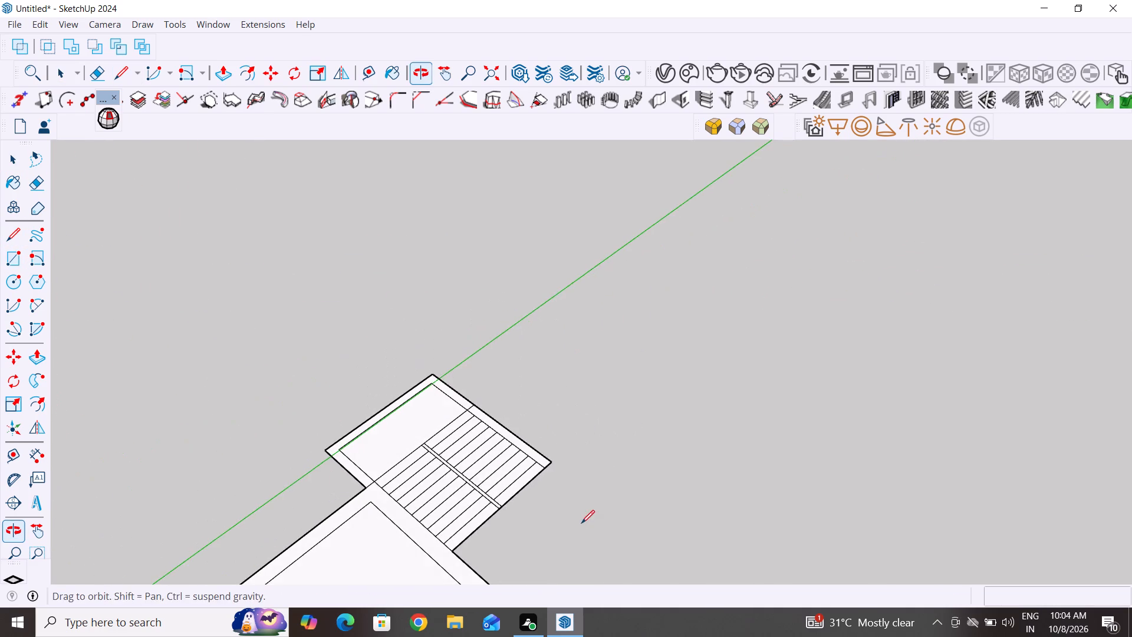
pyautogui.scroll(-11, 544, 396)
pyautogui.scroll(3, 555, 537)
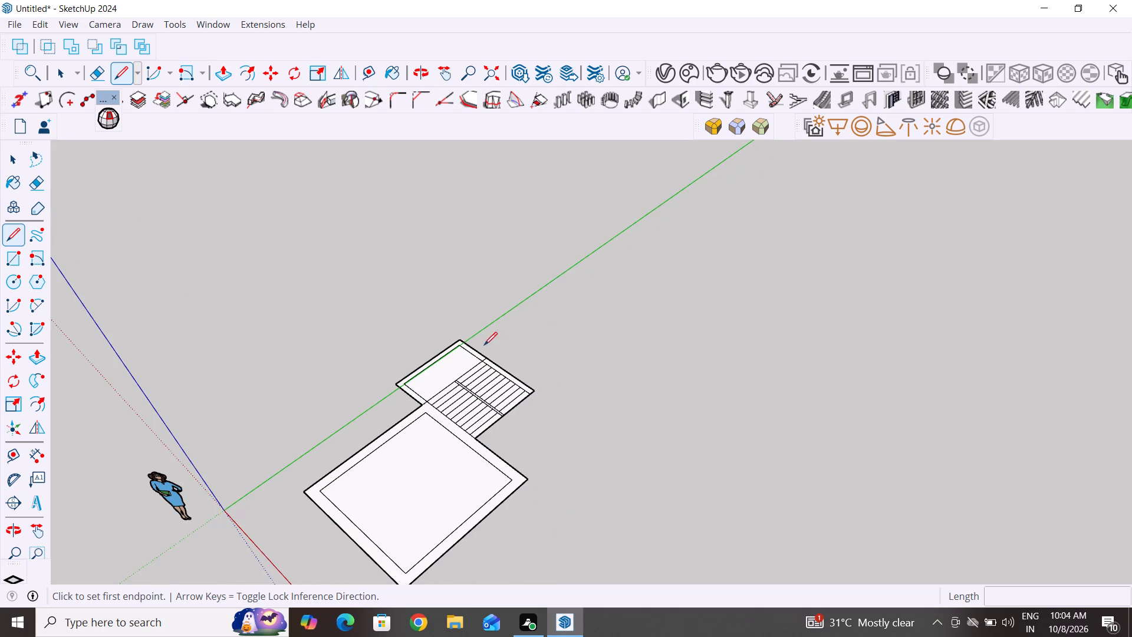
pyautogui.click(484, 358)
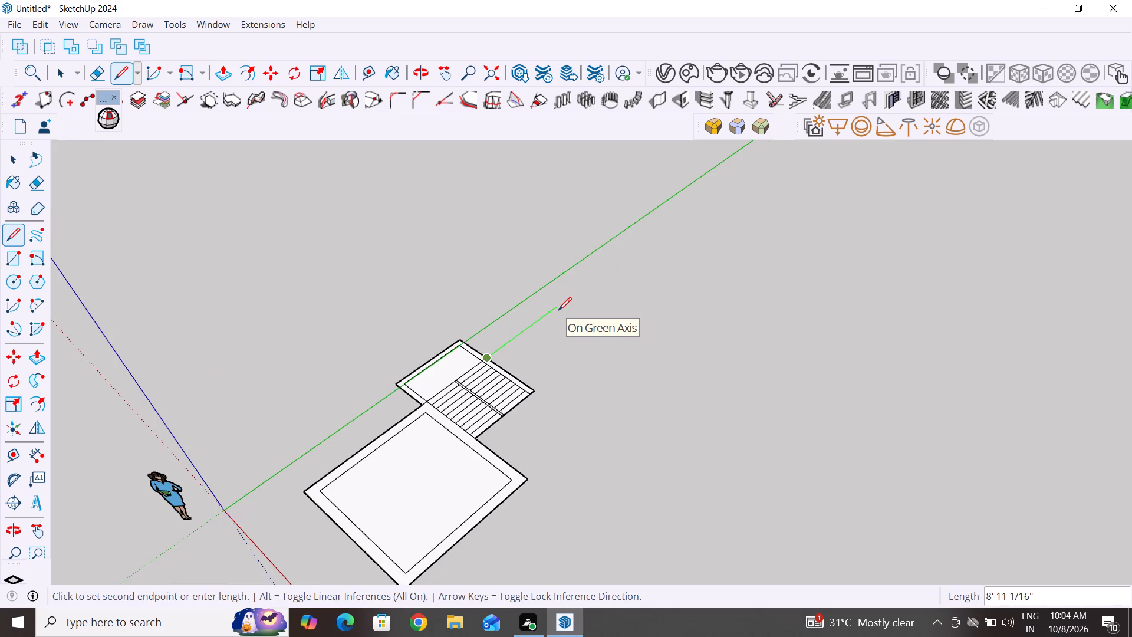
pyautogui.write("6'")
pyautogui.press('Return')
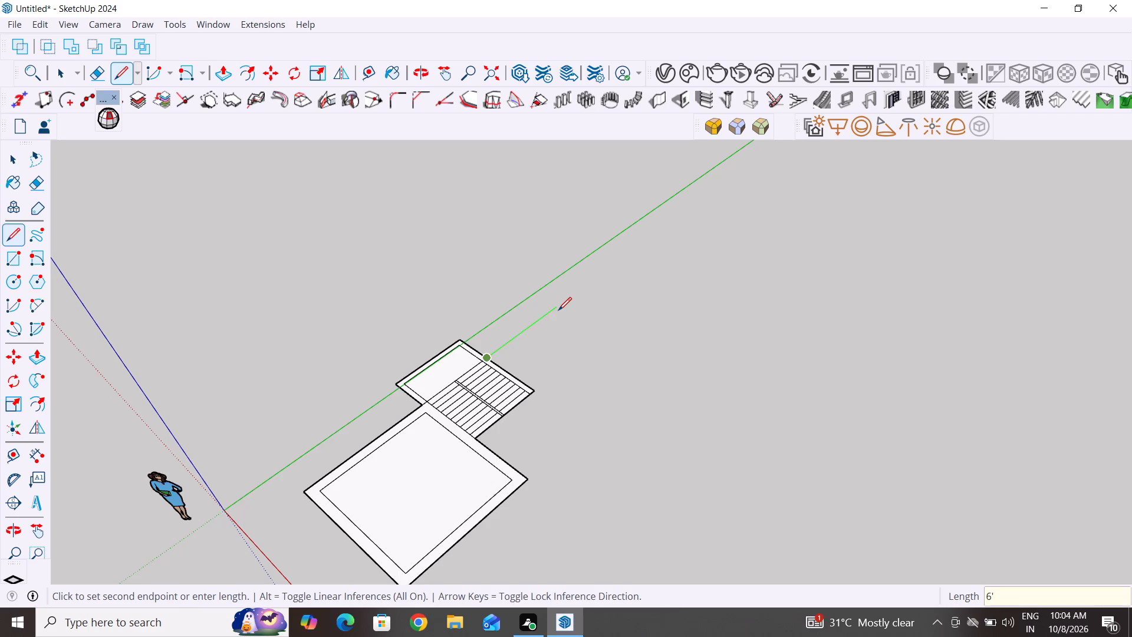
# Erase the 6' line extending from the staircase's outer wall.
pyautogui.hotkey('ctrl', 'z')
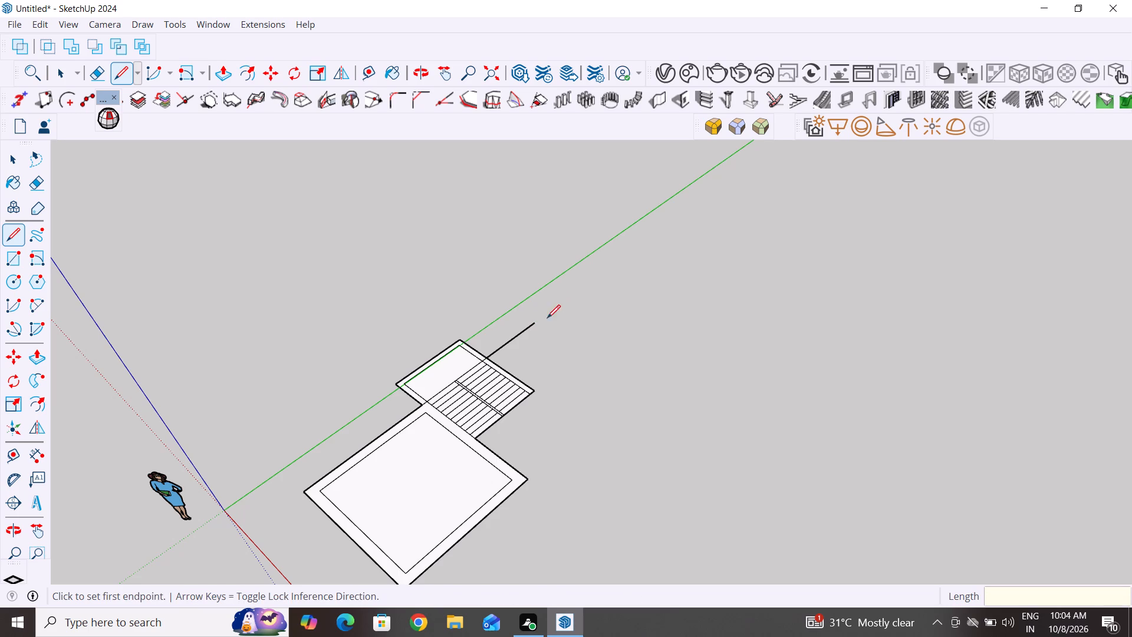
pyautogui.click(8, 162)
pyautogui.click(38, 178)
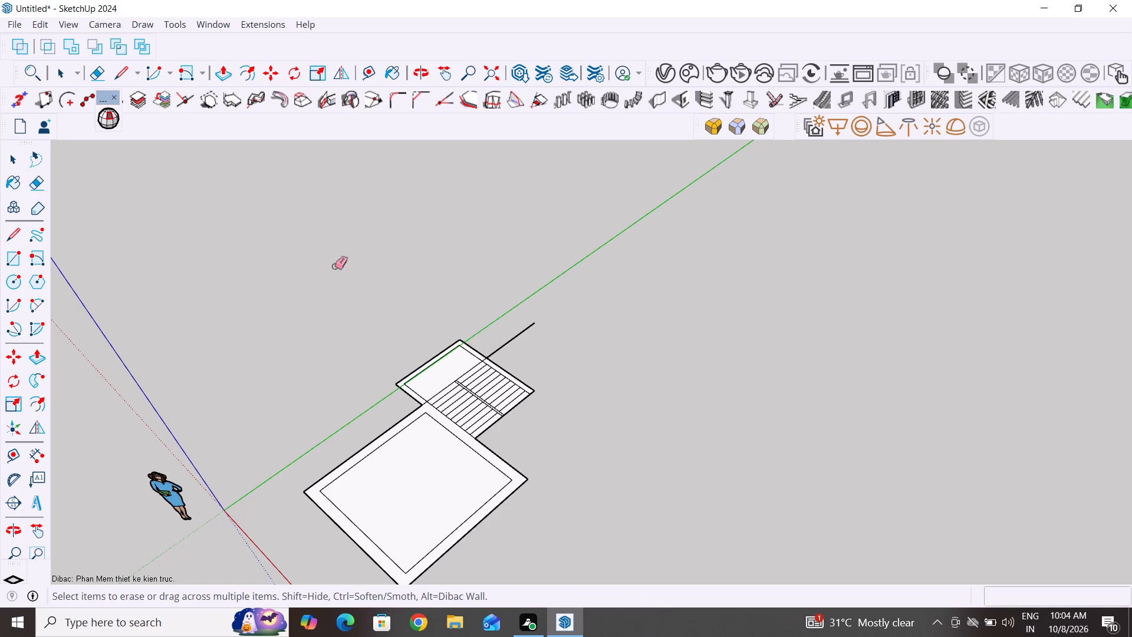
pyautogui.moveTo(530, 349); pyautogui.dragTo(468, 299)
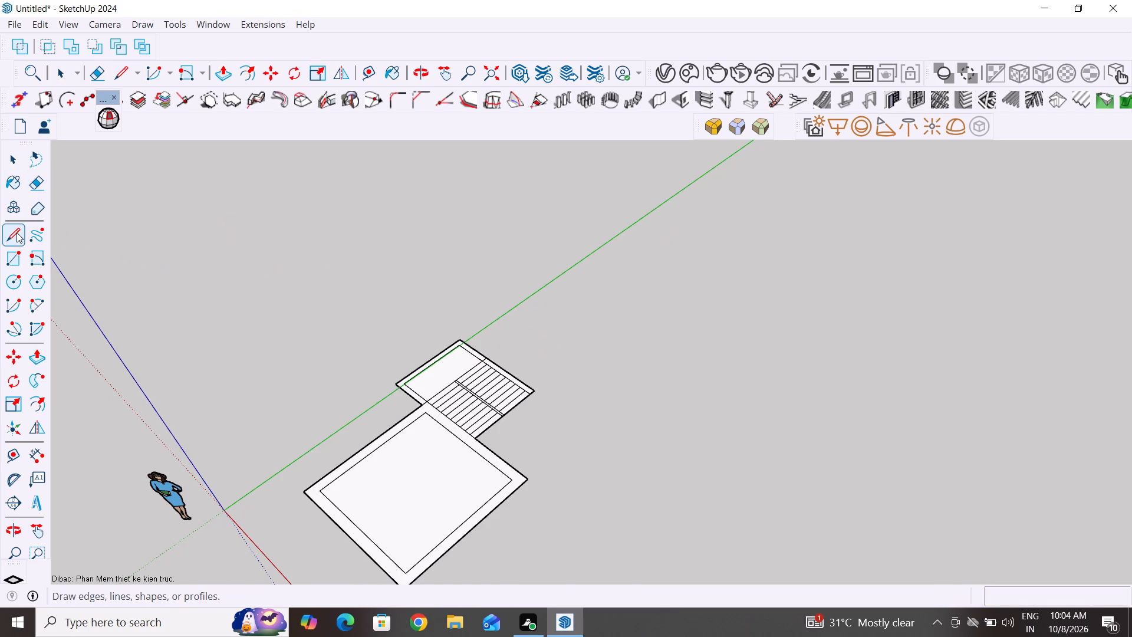
# Draw a 12' line outward along the green axis from where the landing's edge line meets the staircase's outer wall.
pyautogui.click(18, 233)
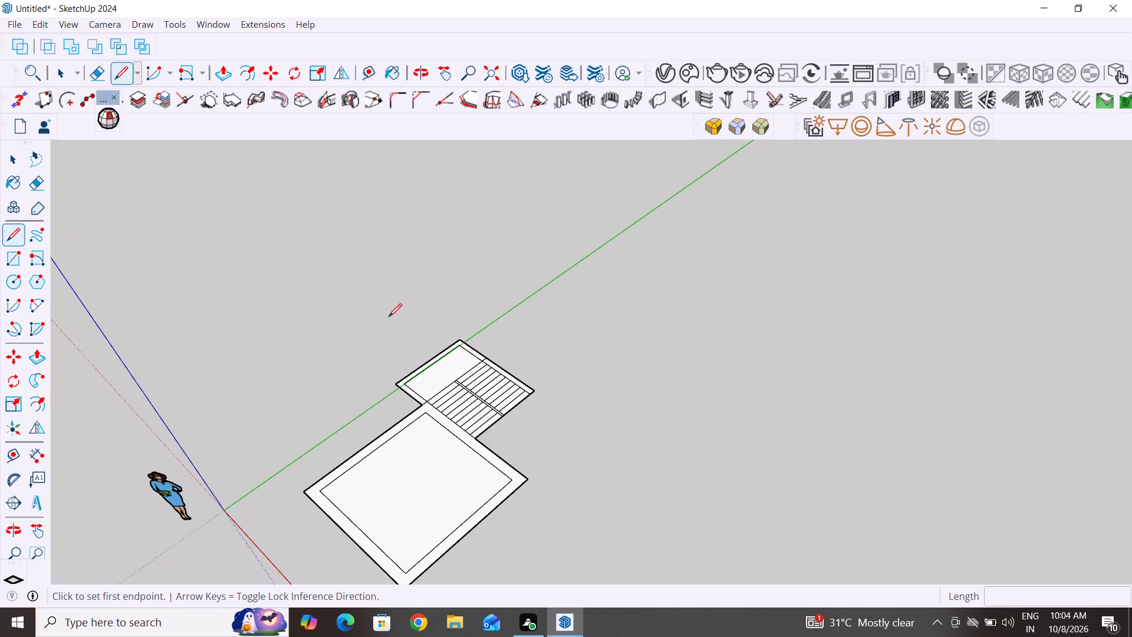
pyautogui.click(485, 356)
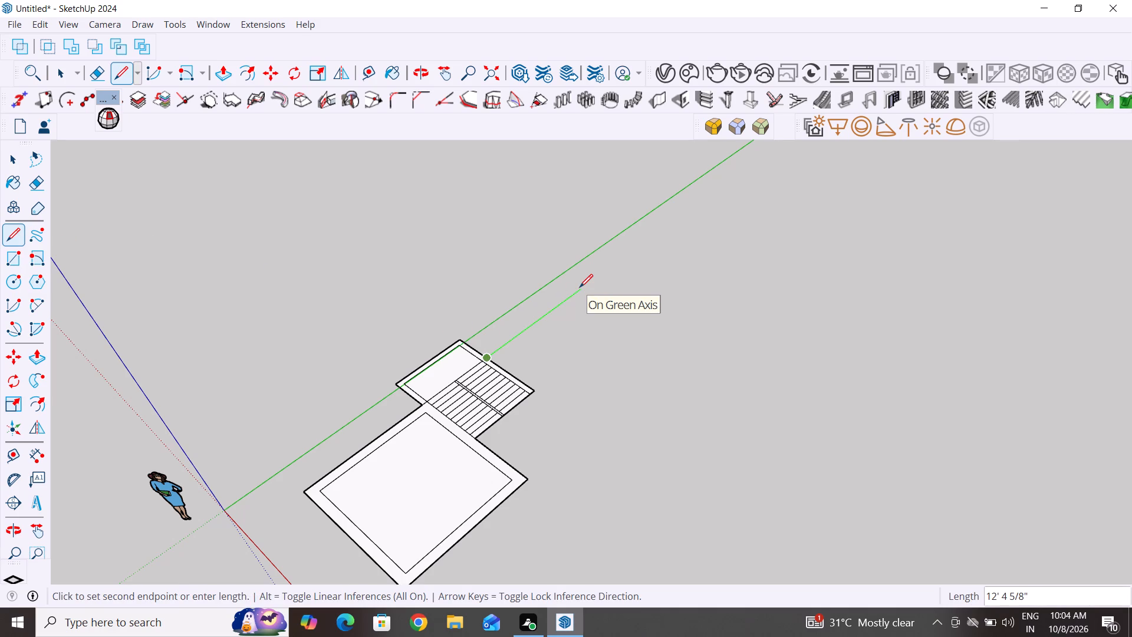
pyautogui.write("12'")
pyautogui.press('Return')
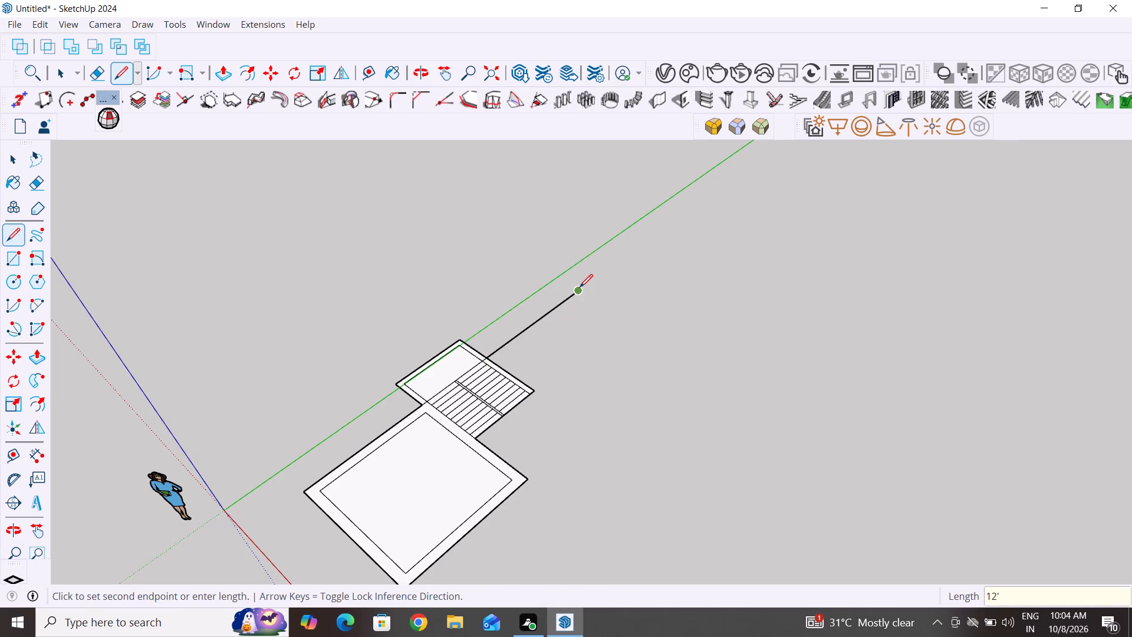
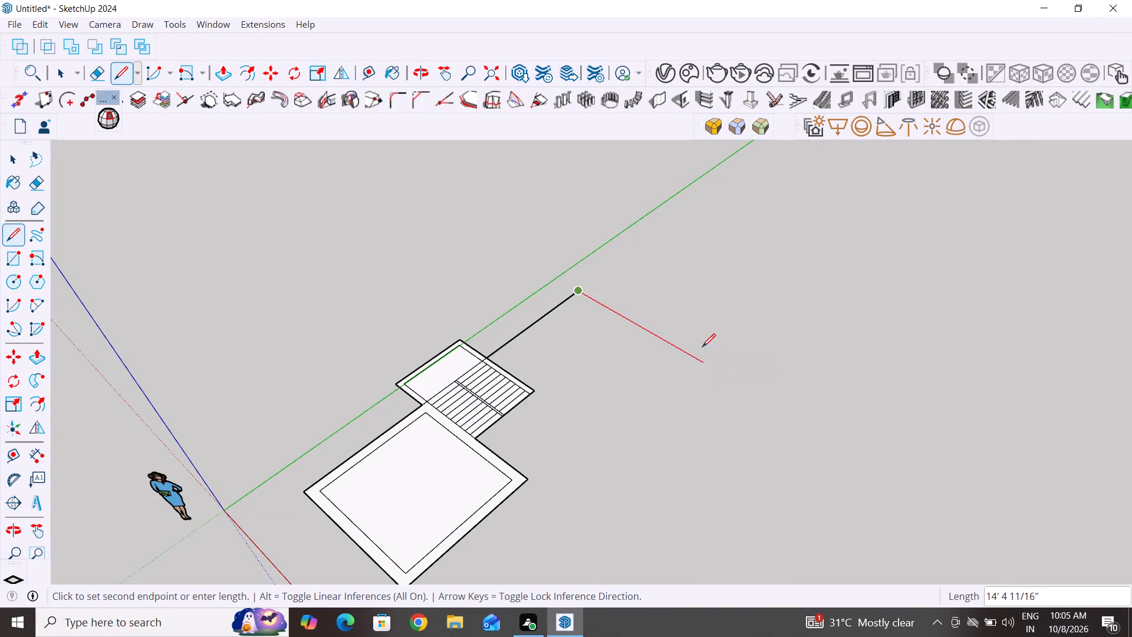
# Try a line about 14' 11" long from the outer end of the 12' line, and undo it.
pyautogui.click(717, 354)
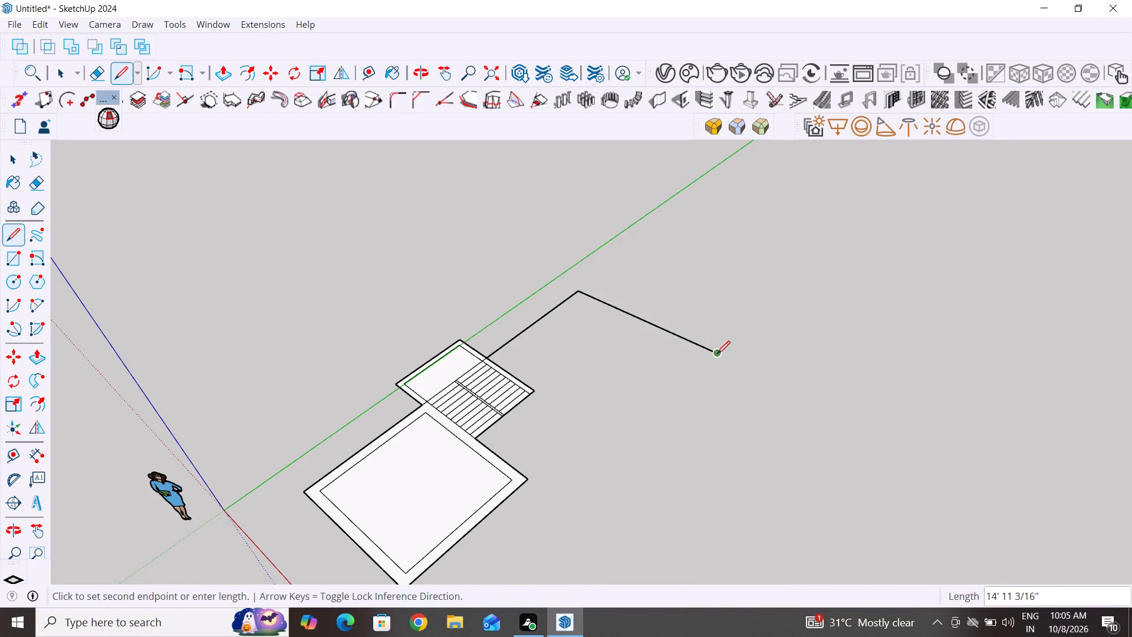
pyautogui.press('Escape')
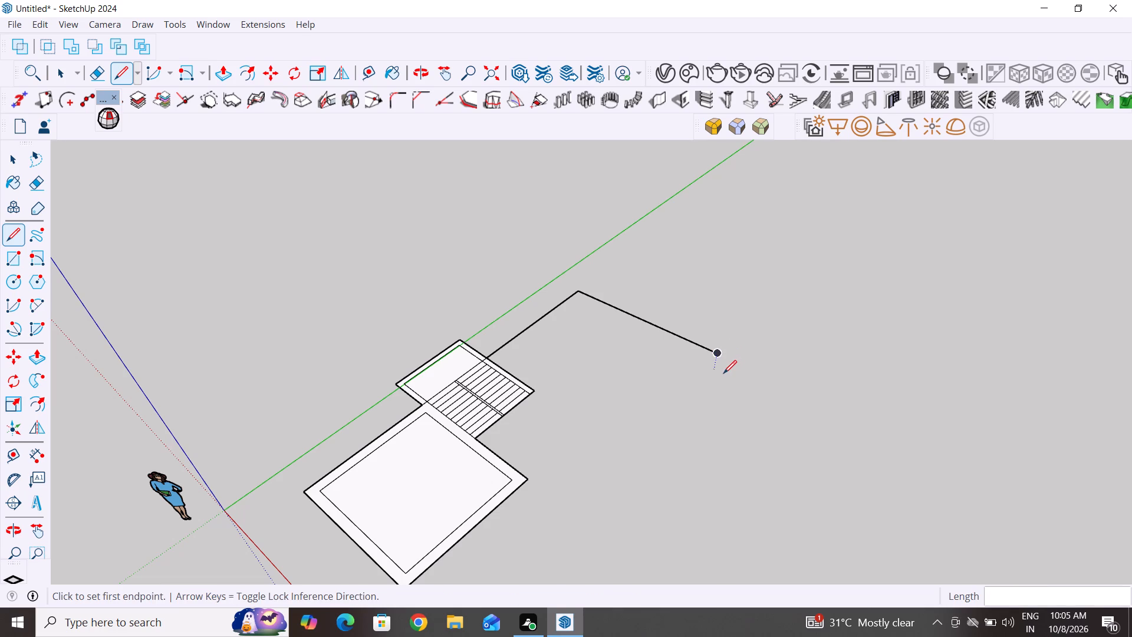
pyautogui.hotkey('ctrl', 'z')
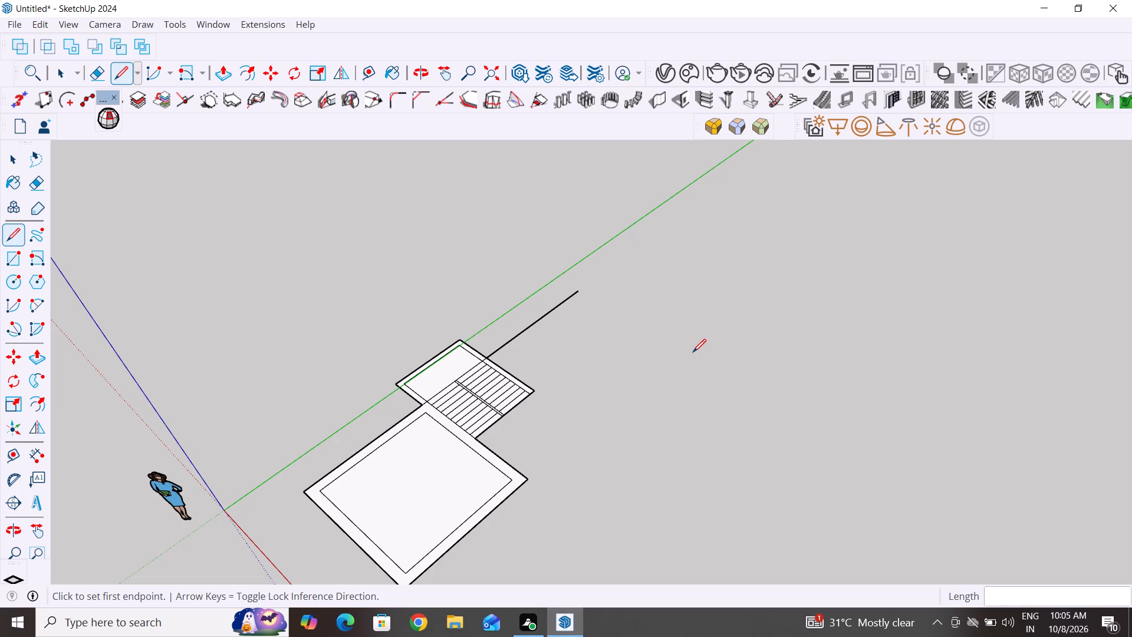
# Start a new line from the outer end of the 12' line beyond the staircase.
pyautogui.scroll(2, 693, 352)
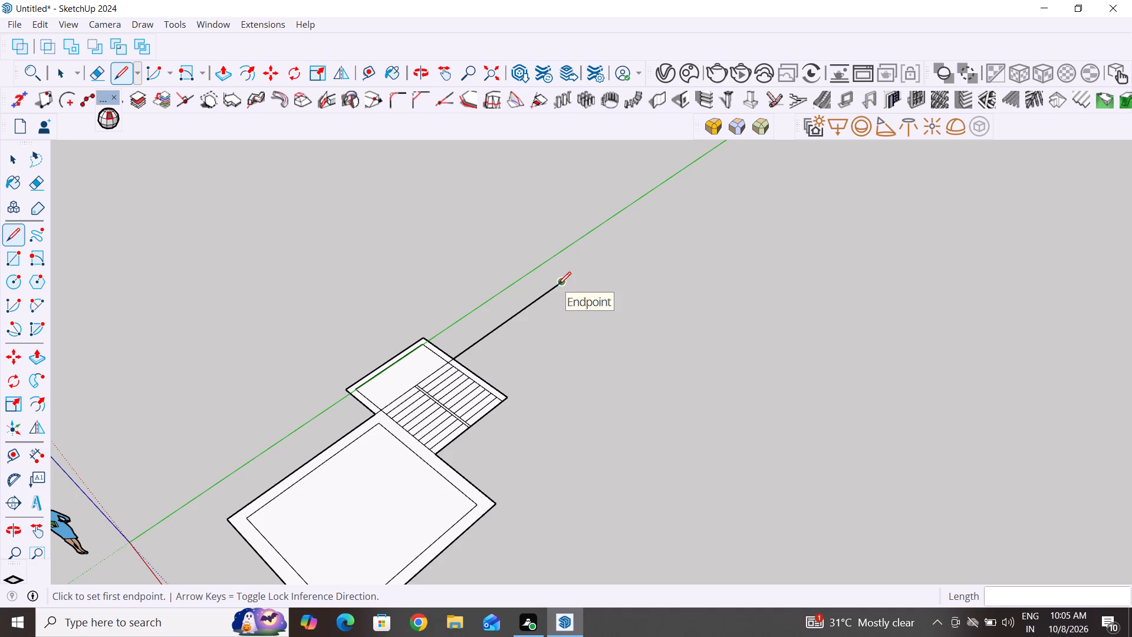
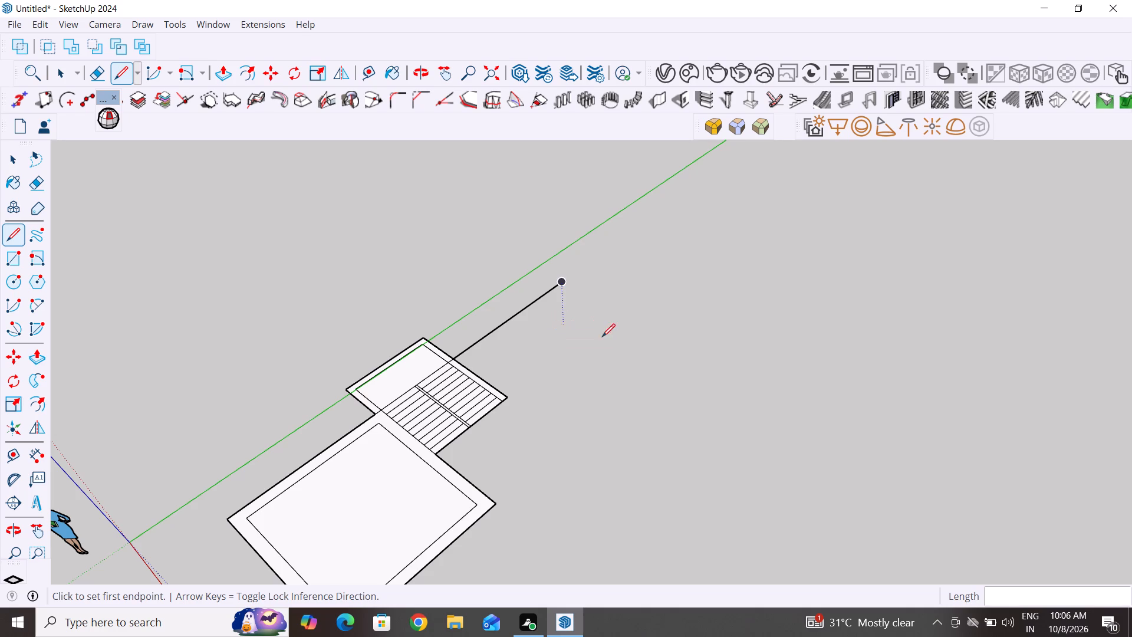
# Enclose the area beyond the staircase with a line about 21' 9" long from the room's outer corner and an 11' 8" closing line.
pyautogui.press('Escape')
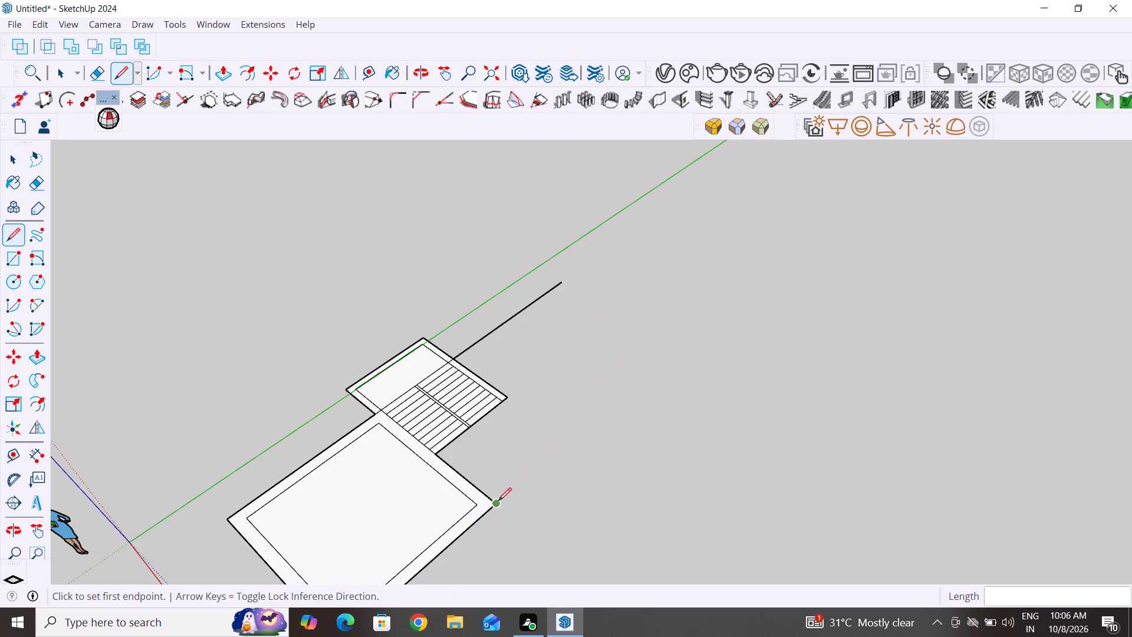
pyautogui.click(498, 501)
pyautogui.click(696, 324)
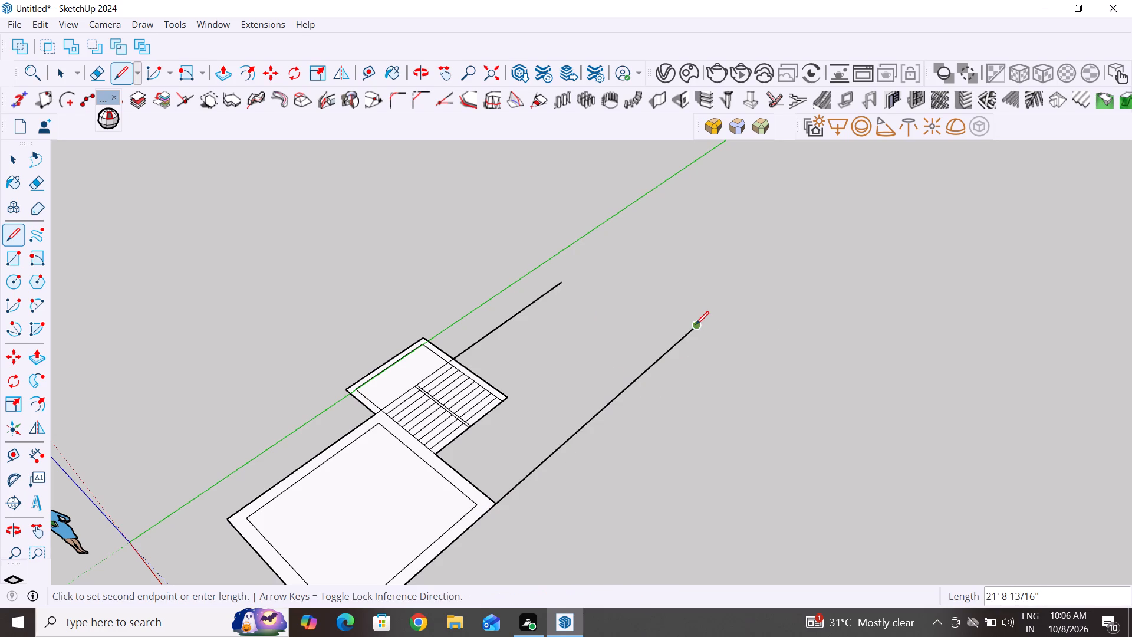
pyautogui.press('space')
pyautogui.click(18, 242)
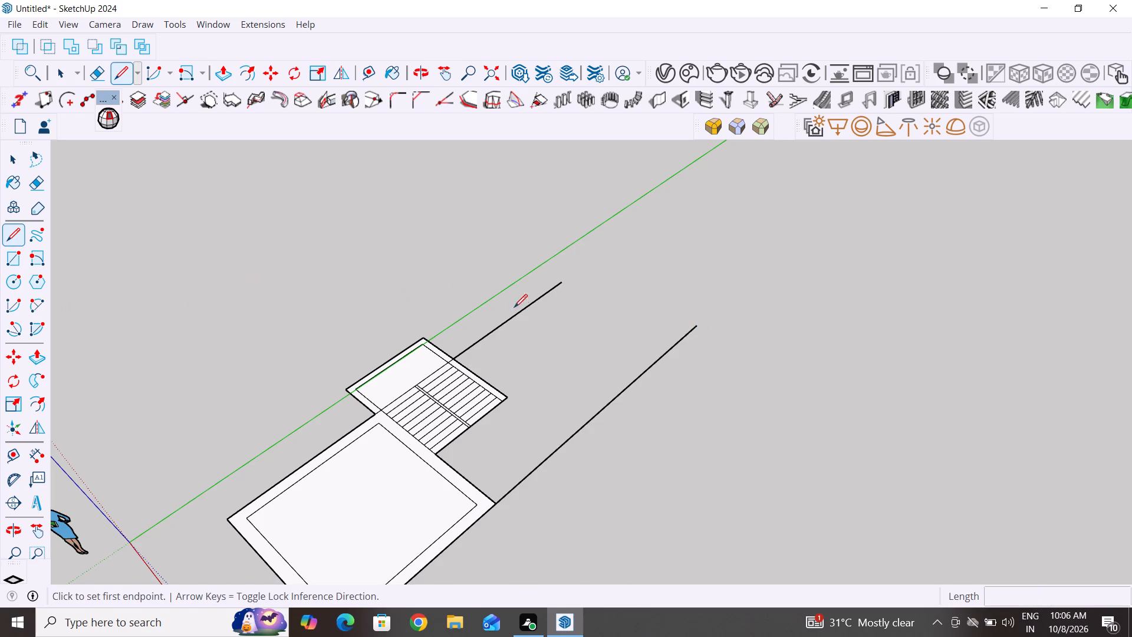
pyautogui.click(558, 280)
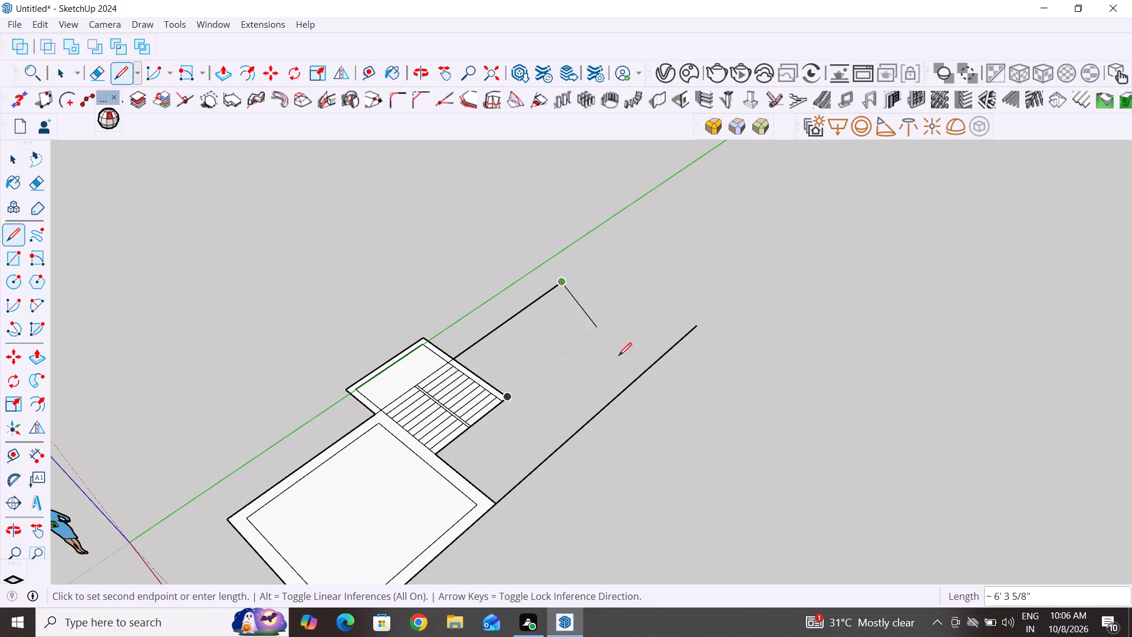
pyautogui.click(680, 353)
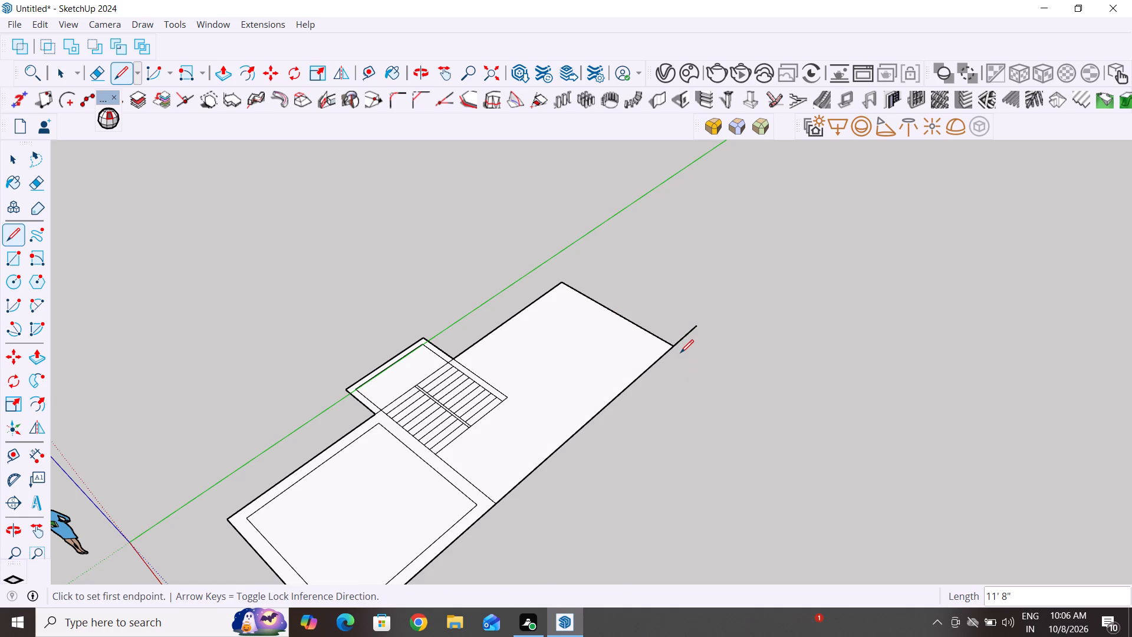
pyautogui.press('space')
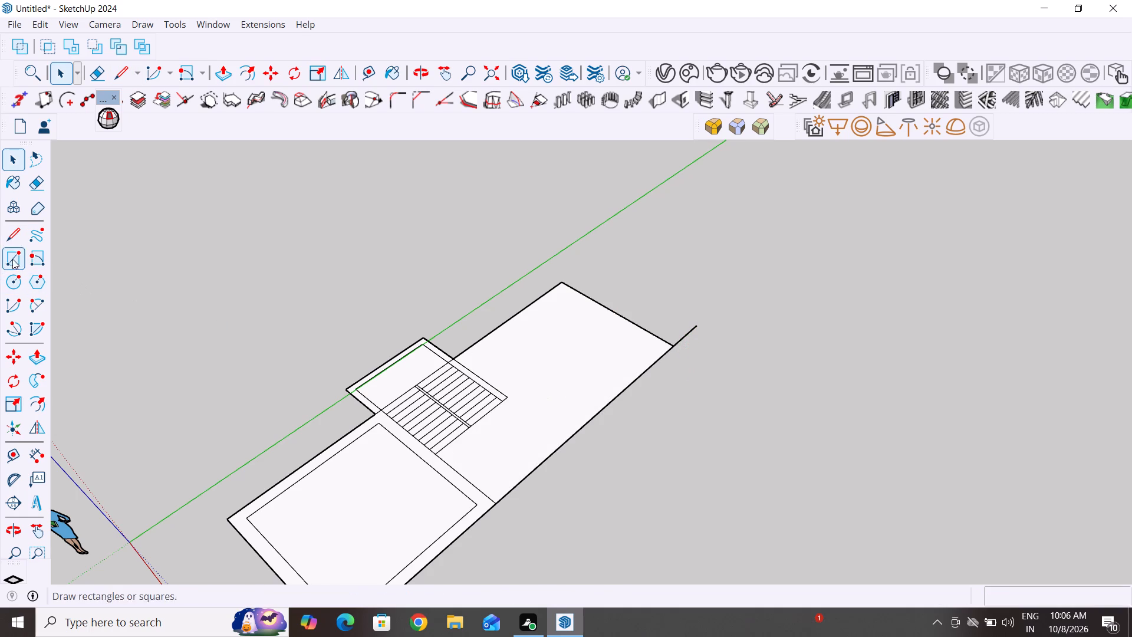
# Draw a line from the staircase's outer corner straight across to the new long outline edge.
pyautogui.click(14, 229)
pyautogui.click(509, 398)
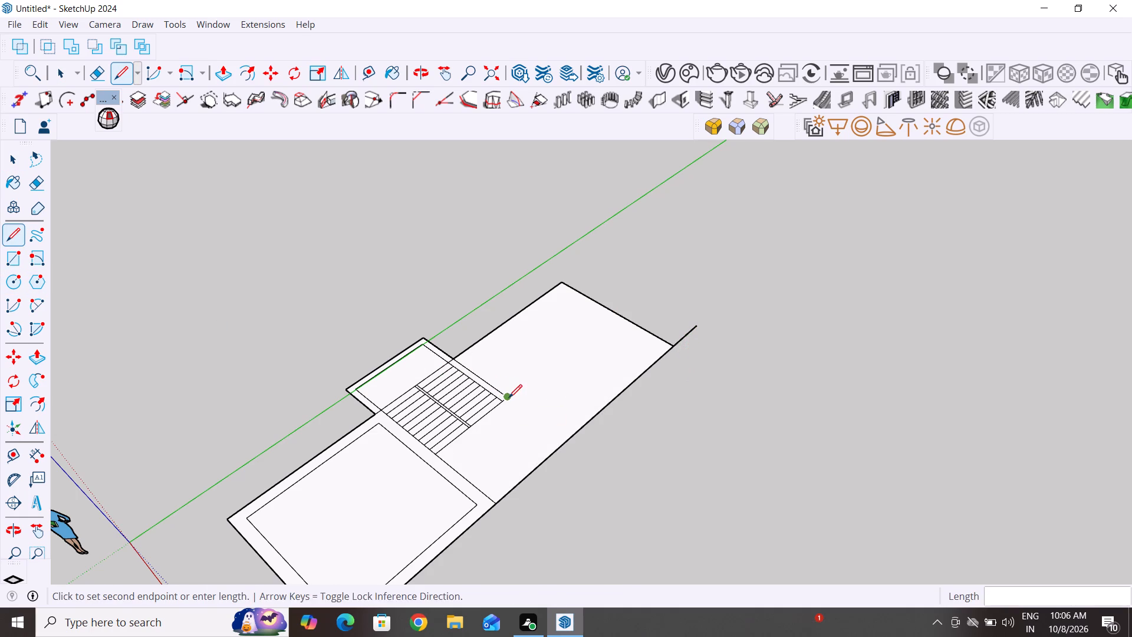
pyautogui.click(567, 444)
pyautogui.press('space')
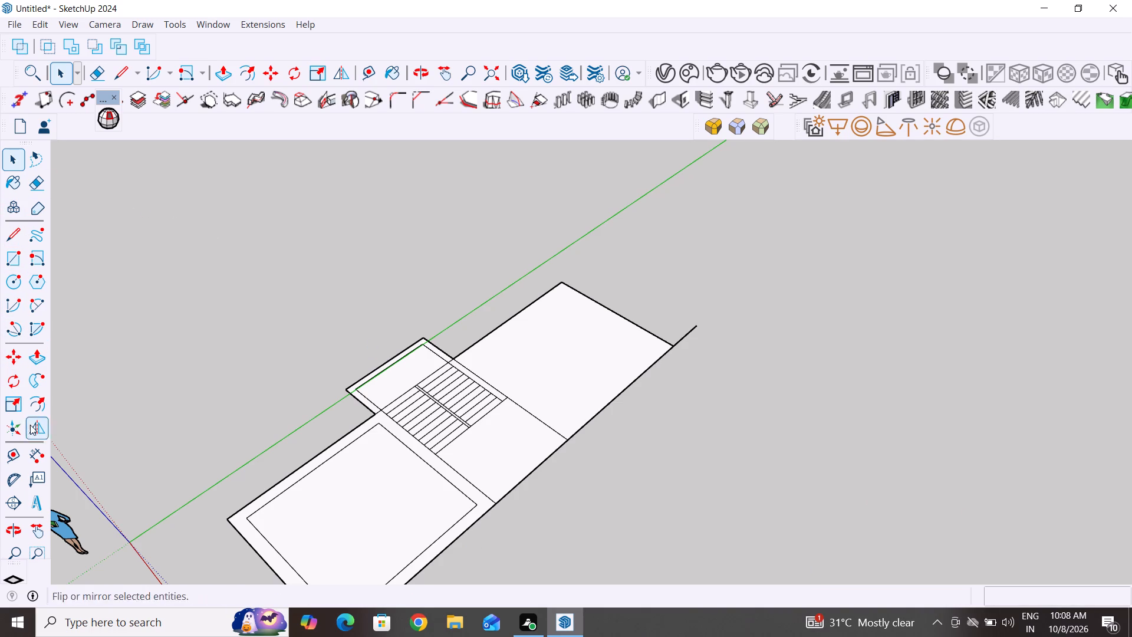
# Erase the leftover line stub sticking out past the new outline's far corner.
pyautogui.click(44, 185)
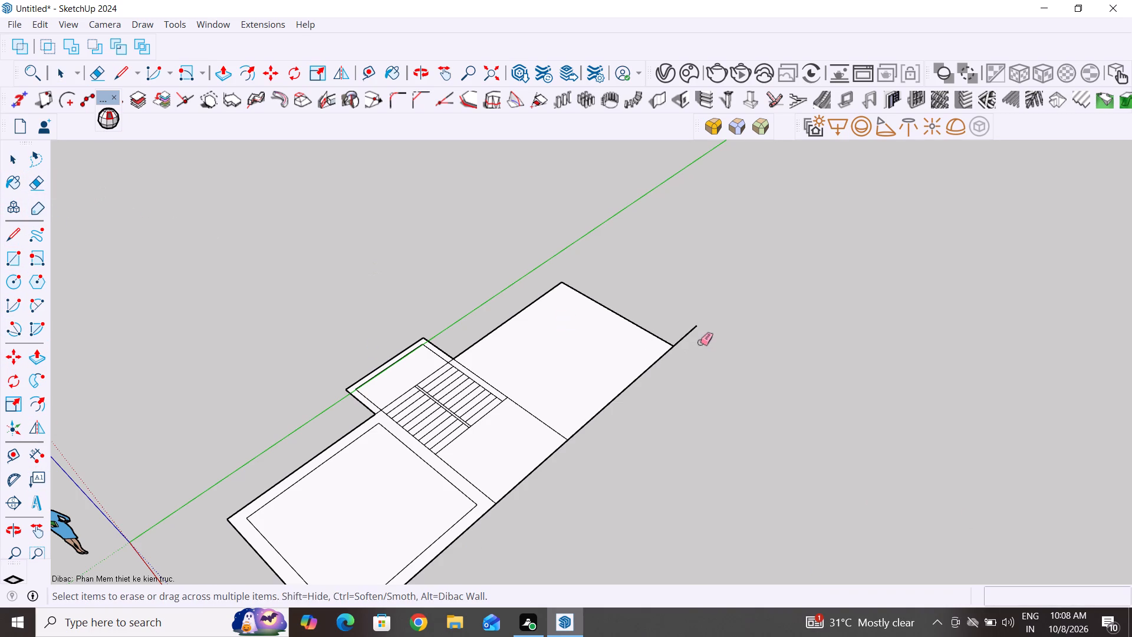
pyautogui.moveTo(701, 337); pyautogui.dragTo(677, 312)
pyautogui.click(9, 157)
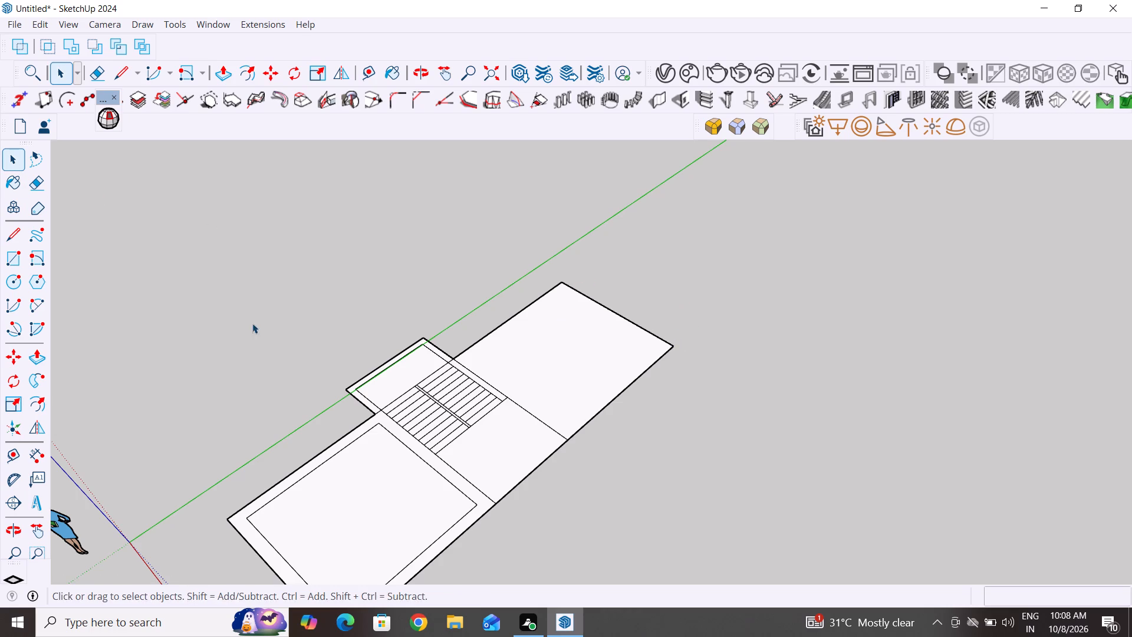
# Draw a 19' 6" line from the room's inner wall corner across the staircase to the extension's far edge.
pyautogui.scroll(-9, 297, 370)
pyautogui.moveTo(402, 443); pyautogui.dragTo(291, 460, button='middle')
pyautogui.scroll(1, 529, 291)
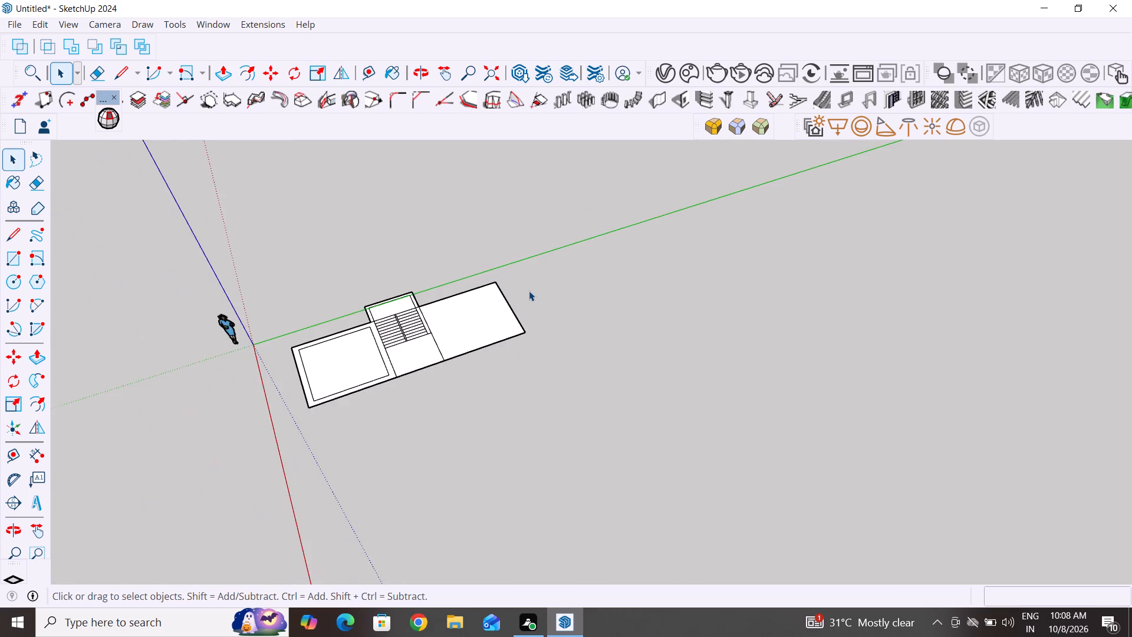
pyautogui.scroll(3, 529, 291)
pyautogui.scroll(3, 423, 318)
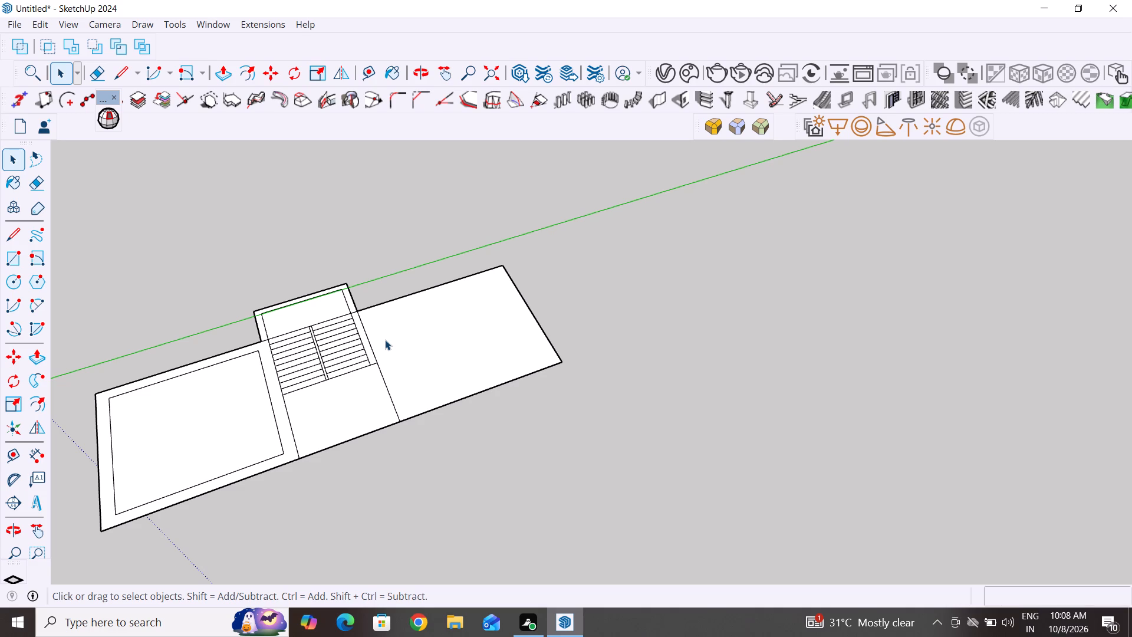
pyautogui.moveTo(443, 365); pyautogui.dragTo(447, 380, button='middle')
pyautogui.moveTo(447, 380); pyautogui.dragTo(267, 508, button='middle')
pyautogui.scroll(-4, 575, 419)
pyautogui.scroll(5, 416, 219)
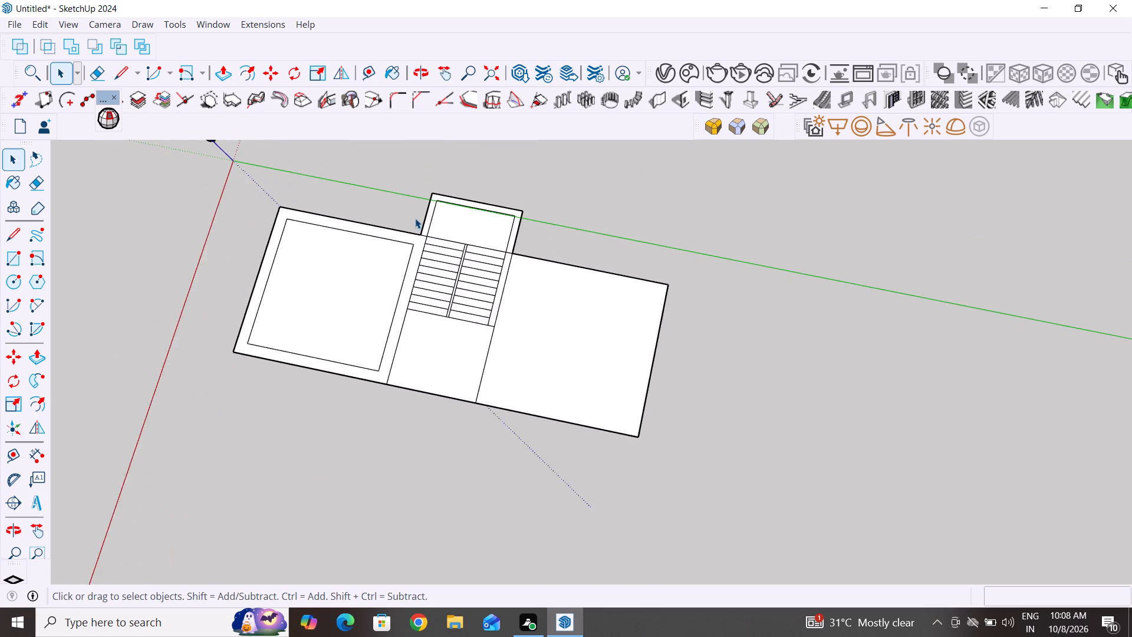
pyautogui.scroll(2, 415, 218)
pyautogui.moveTo(403, 337); pyautogui.dragTo(466, 337, button='middle')
pyautogui.scroll(5, 496, 334)
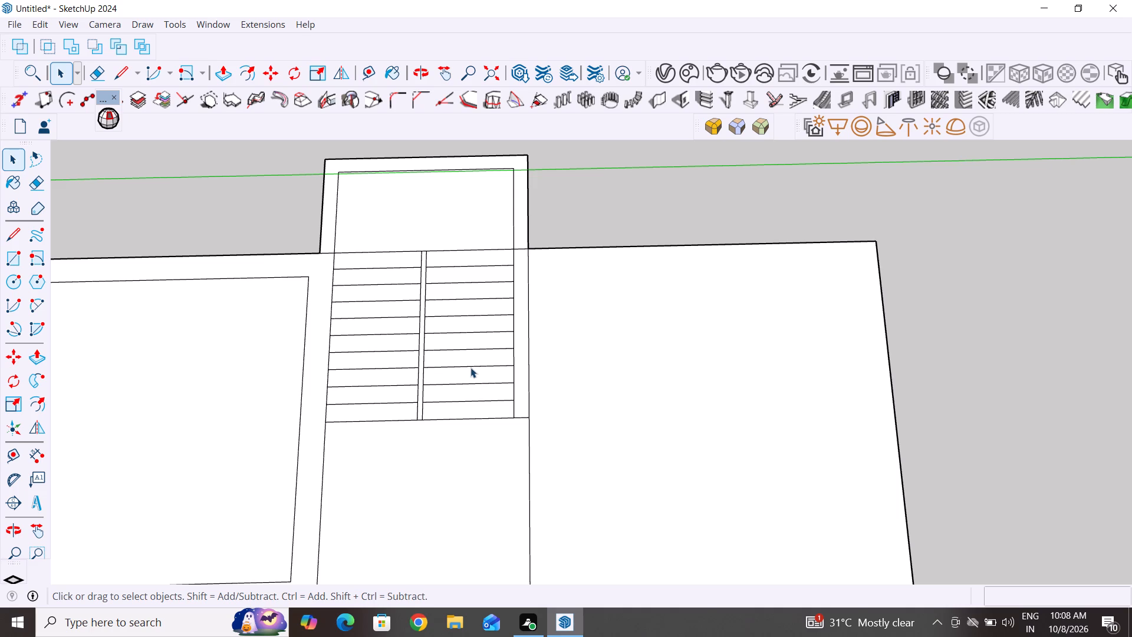
pyautogui.moveTo(479, 418); pyautogui.dragTo(473, 449, button='middle')
pyautogui.scroll(-2, 473, 449)
pyautogui.moveTo(483, 457); pyautogui.dragTo(539, 448, button='middle')
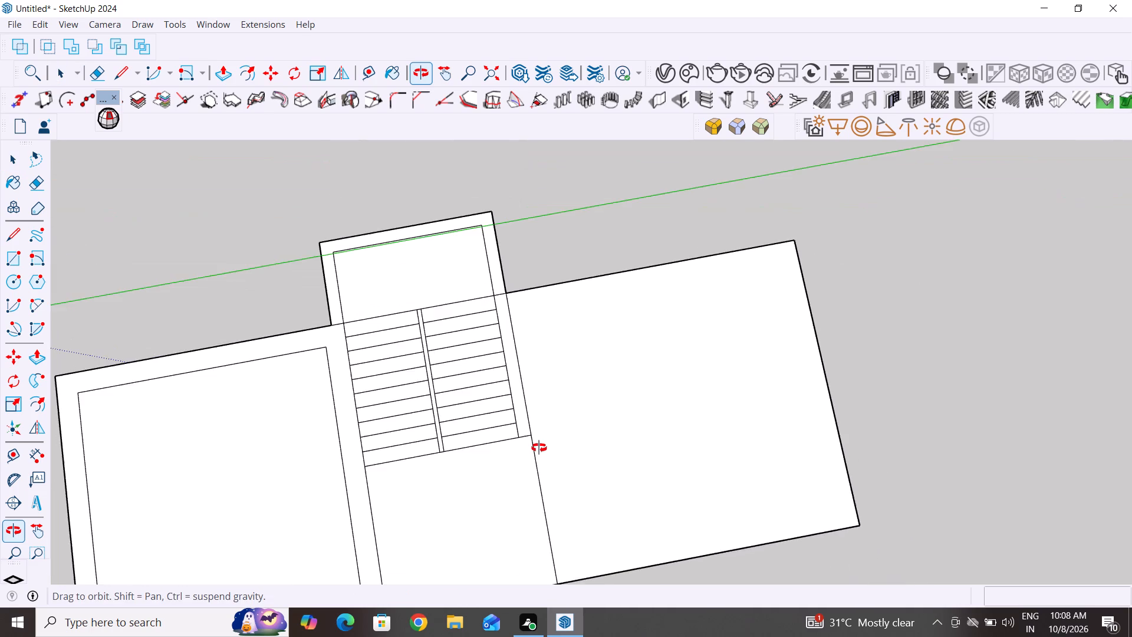
pyautogui.moveTo(539, 448); pyautogui.dragTo(477, 434, button='middle')
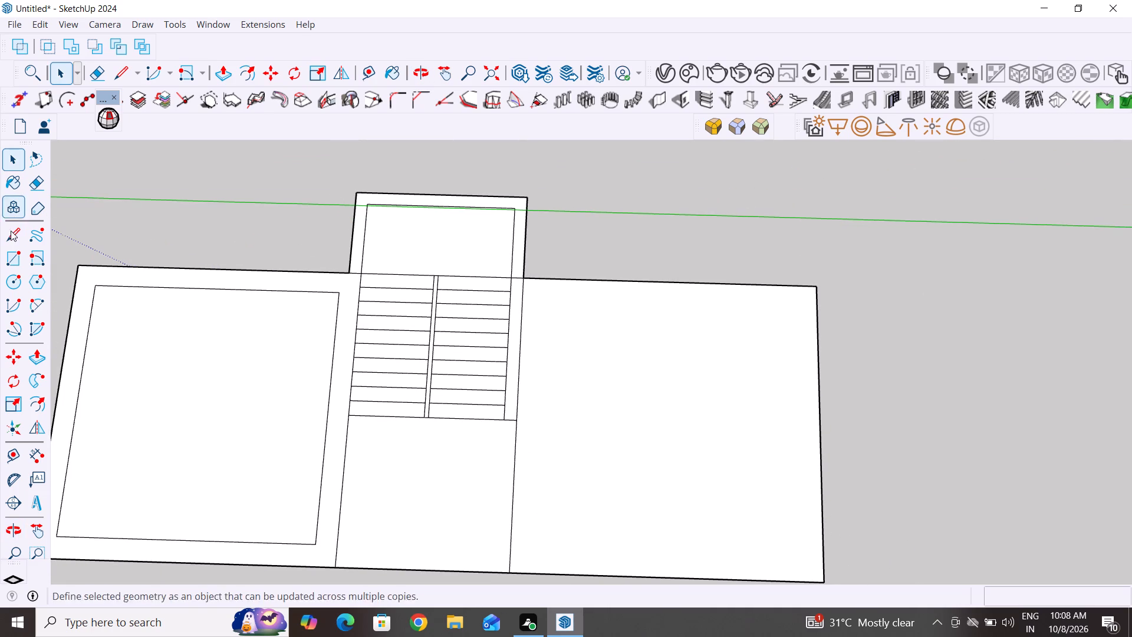
pyautogui.click(11, 236)
pyautogui.click(339, 293)
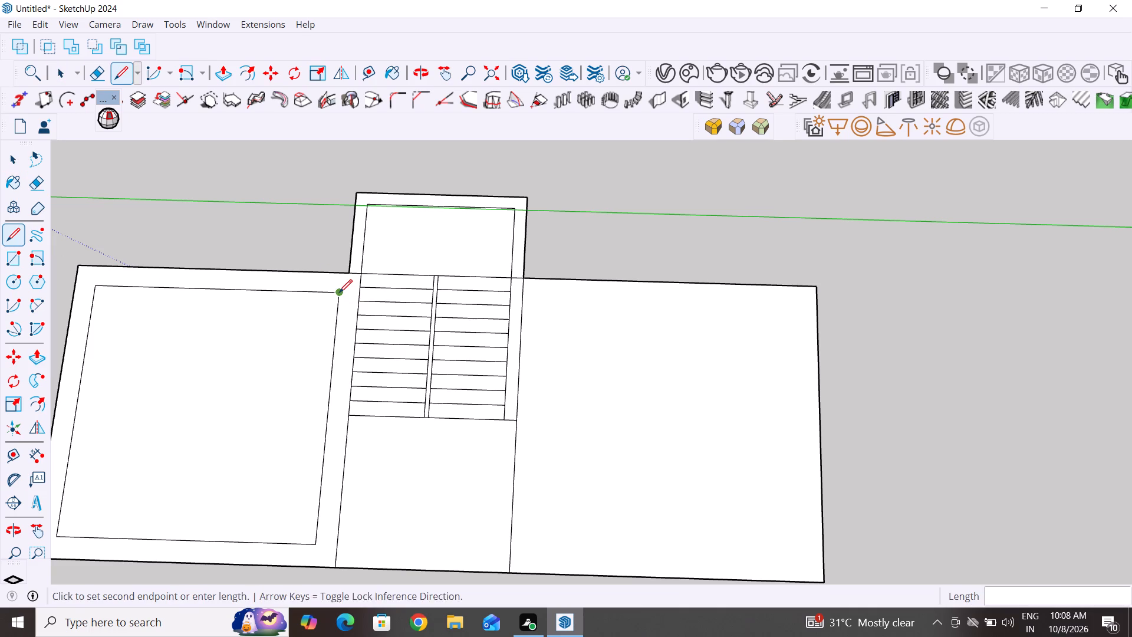
pyautogui.click(814, 304)
pyautogui.press('Escape')
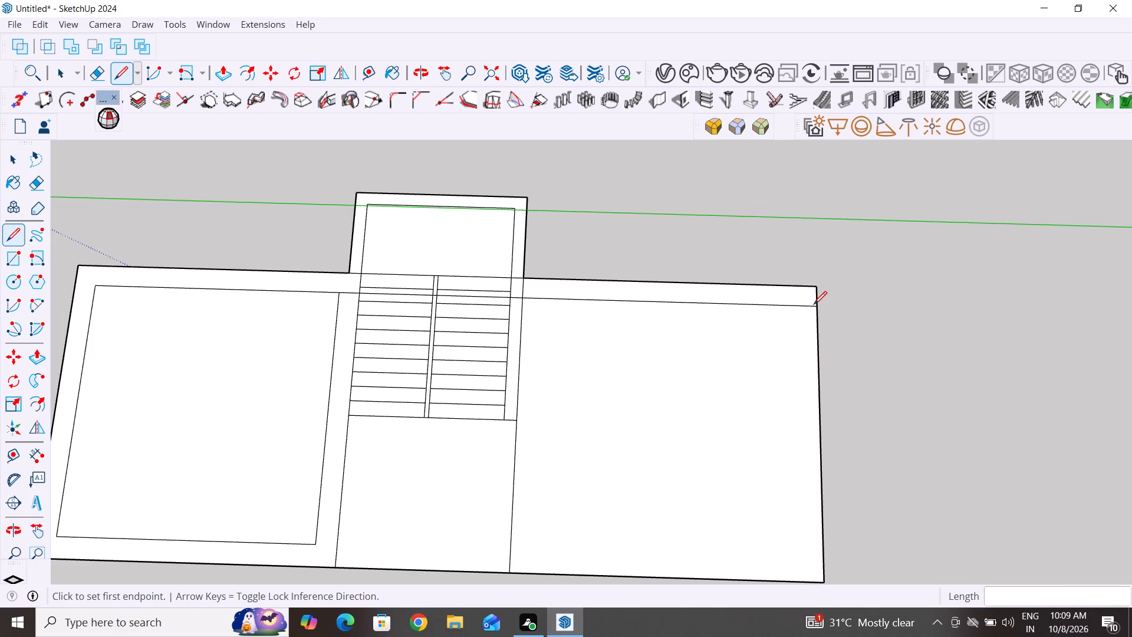
pyautogui.click(14, 158)
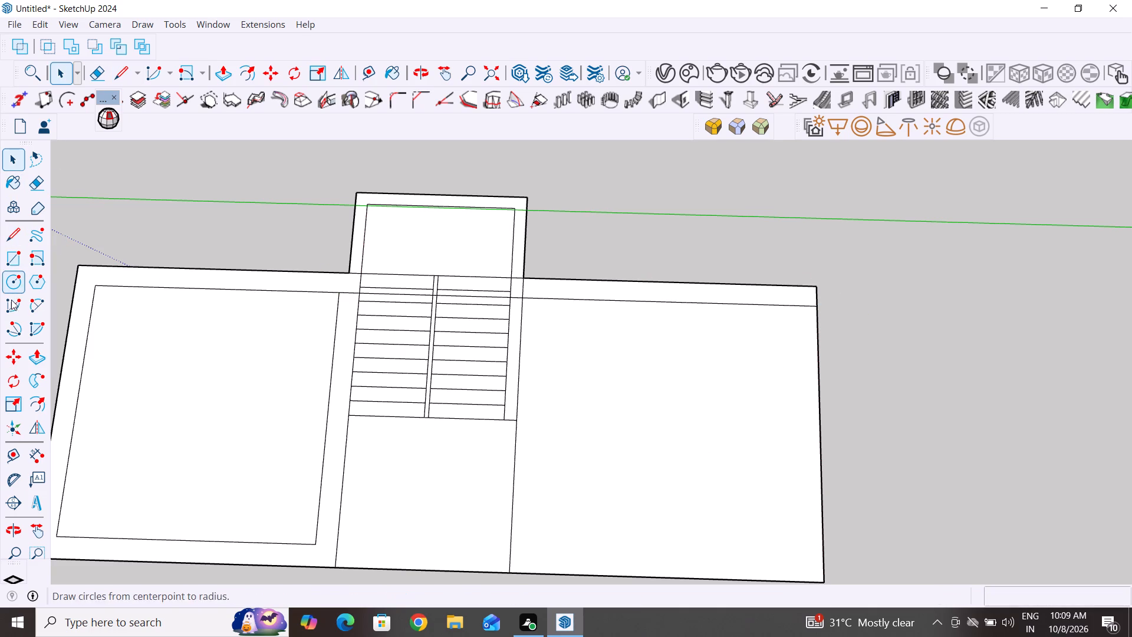
# Erase the parts of the new wall line that cross the staircase and its side walls, keeping the part inside the extension.
pyautogui.click(47, 173)
pyautogui.click(38, 179)
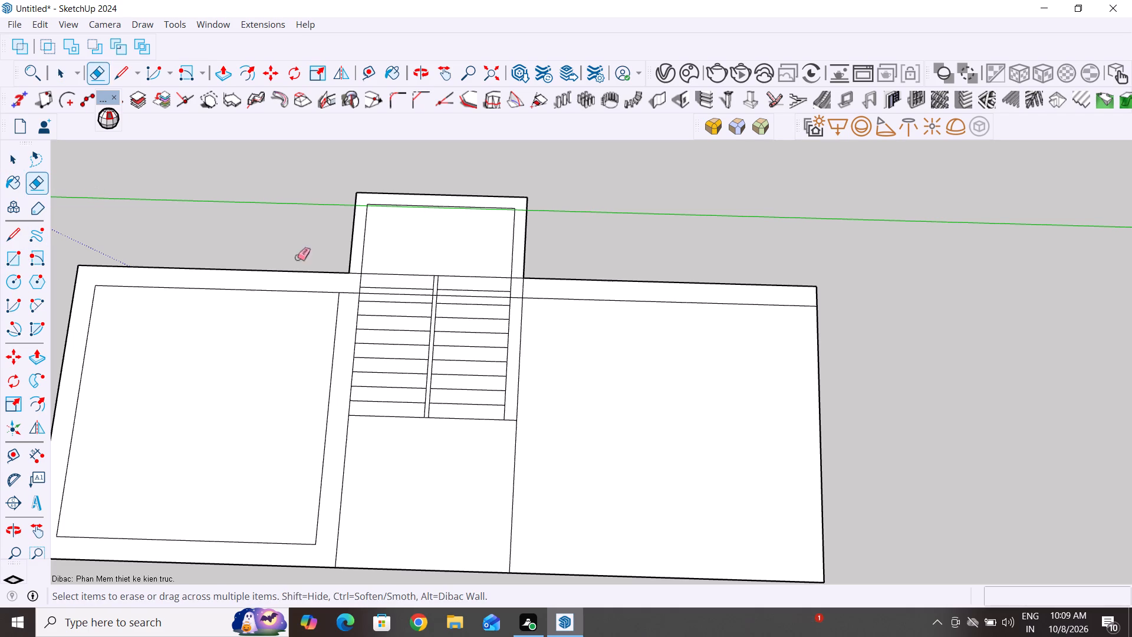
pyautogui.scroll(3, 366, 307)
pyautogui.click(345, 287)
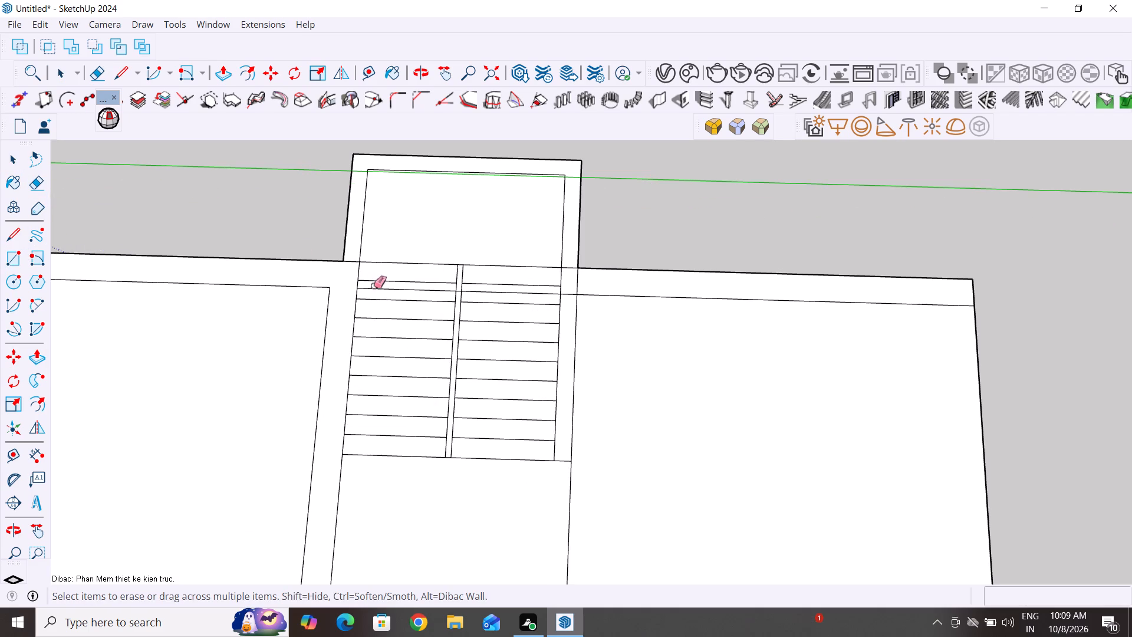
pyautogui.click(376, 288)
pyautogui.scroll(4, 519, 290)
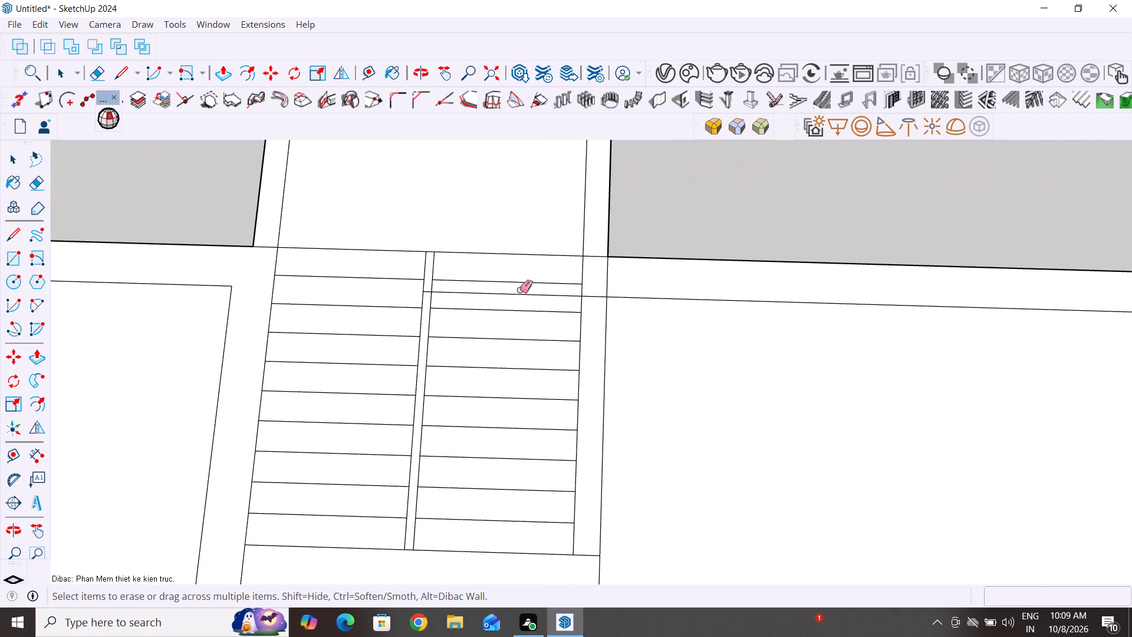
pyautogui.click(519, 290)
pyautogui.click(519, 293)
pyautogui.click(595, 294)
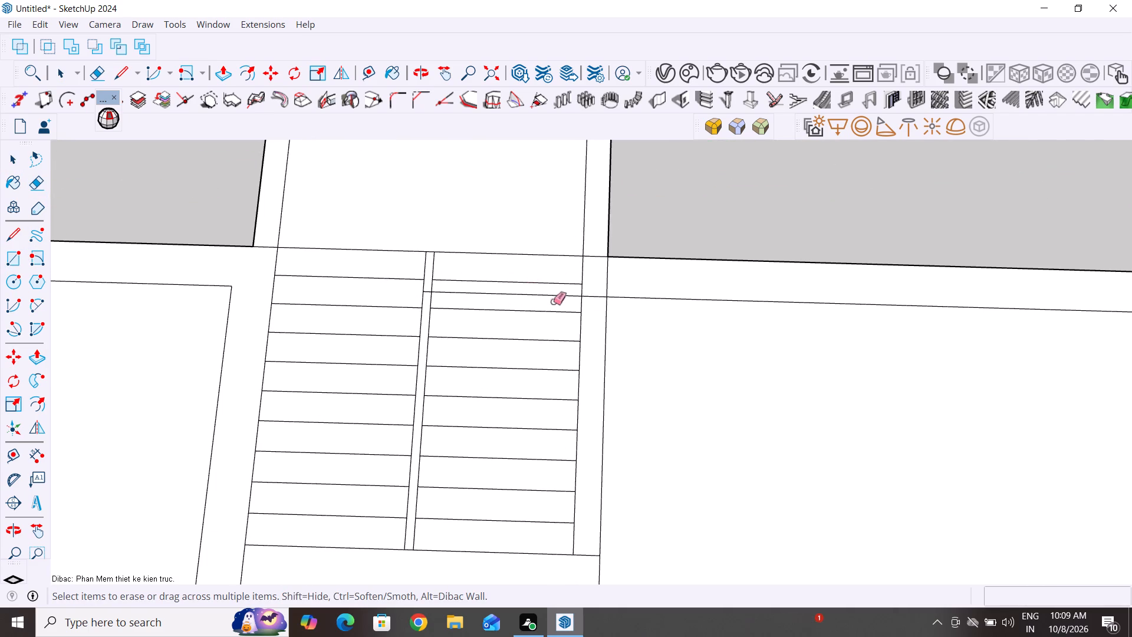
pyautogui.click(554, 296)
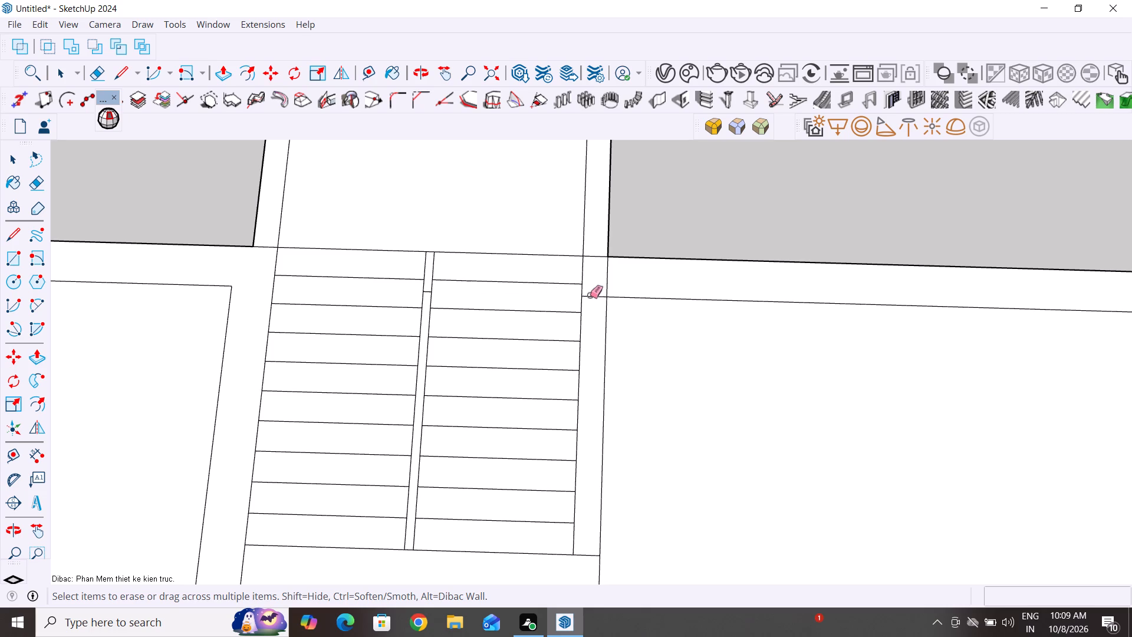
pyautogui.click(590, 294)
pyautogui.scroll(4, 431, 284)
pyautogui.click(426, 293)
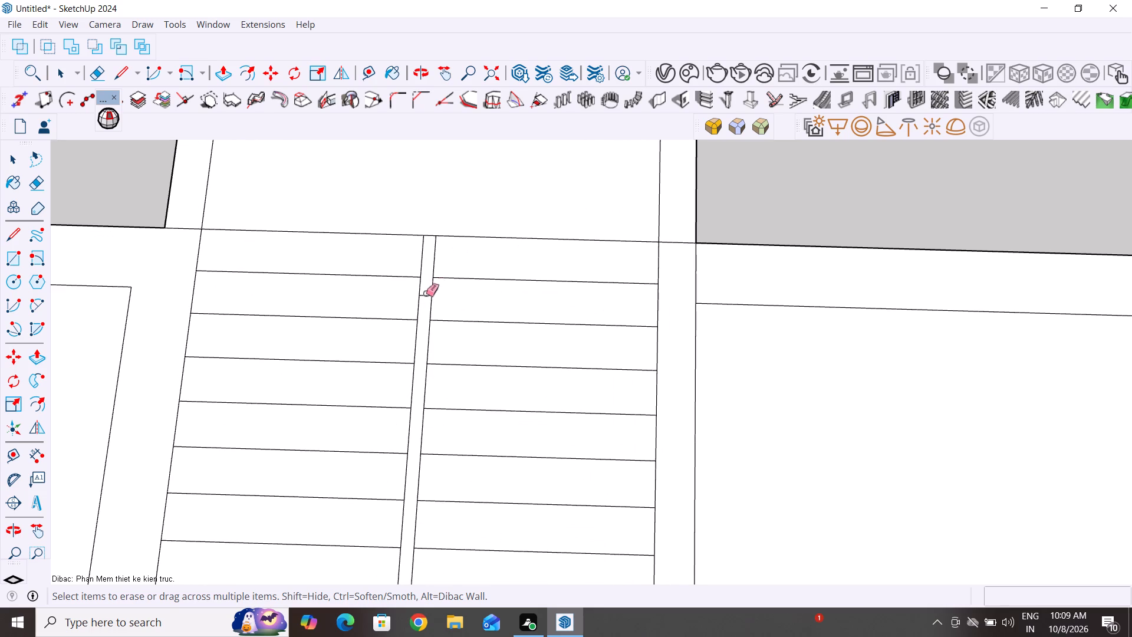
pyautogui.click(426, 297)
pyautogui.scroll(-10, 404, 337)
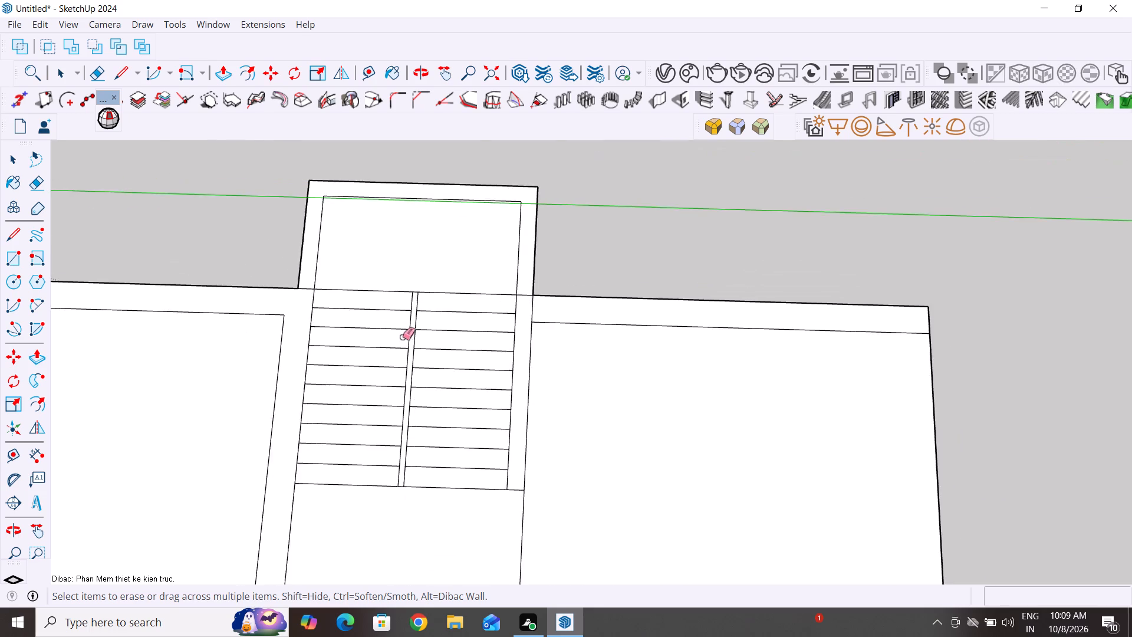
pyautogui.scroll(-4, 402, 337)
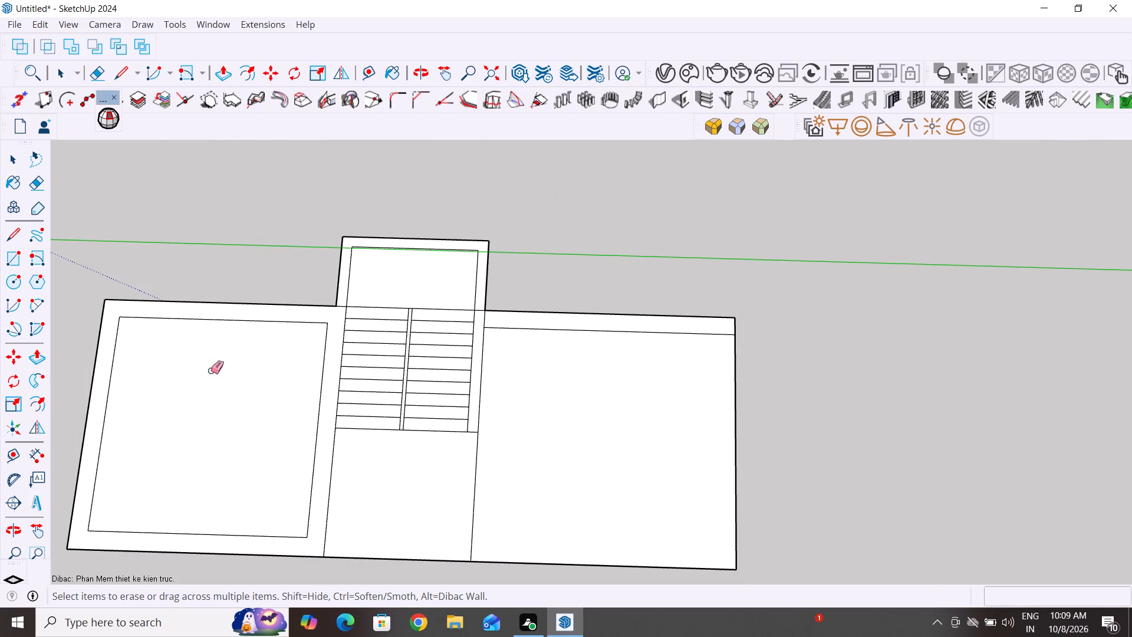
pyautogui.click(9, 160)
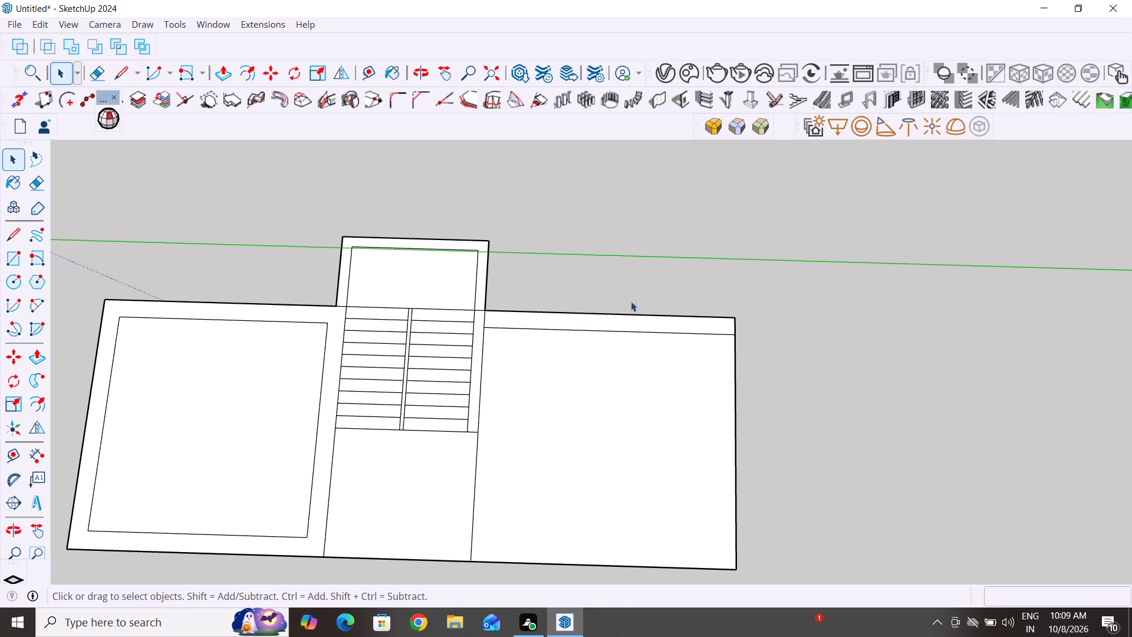
# Place a guide line 10" outside the extension's far edge with the Tape Measure.
pyautogui.click(9, 454)
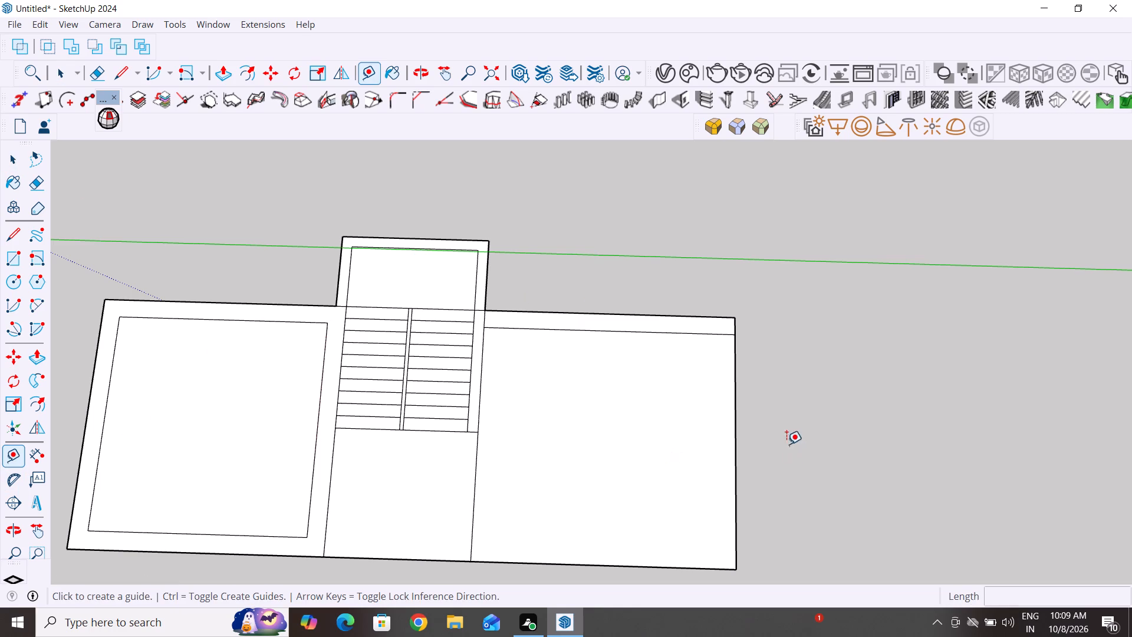
pyautogui.click(733, 423)
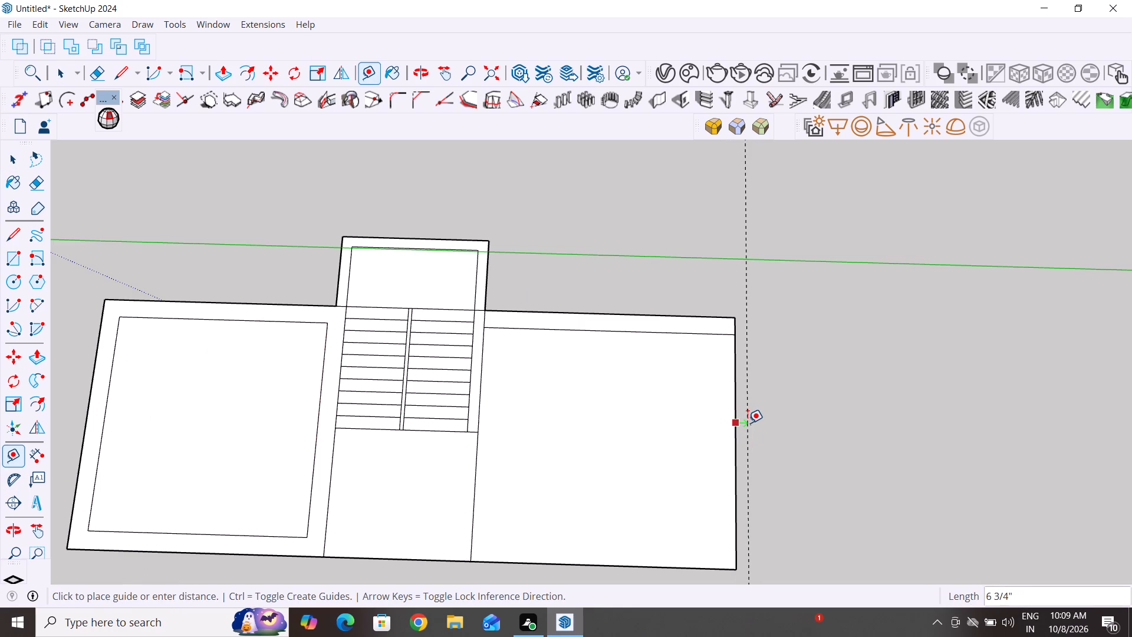
pyautogui.write('10"')
pyautogui.press('Return')
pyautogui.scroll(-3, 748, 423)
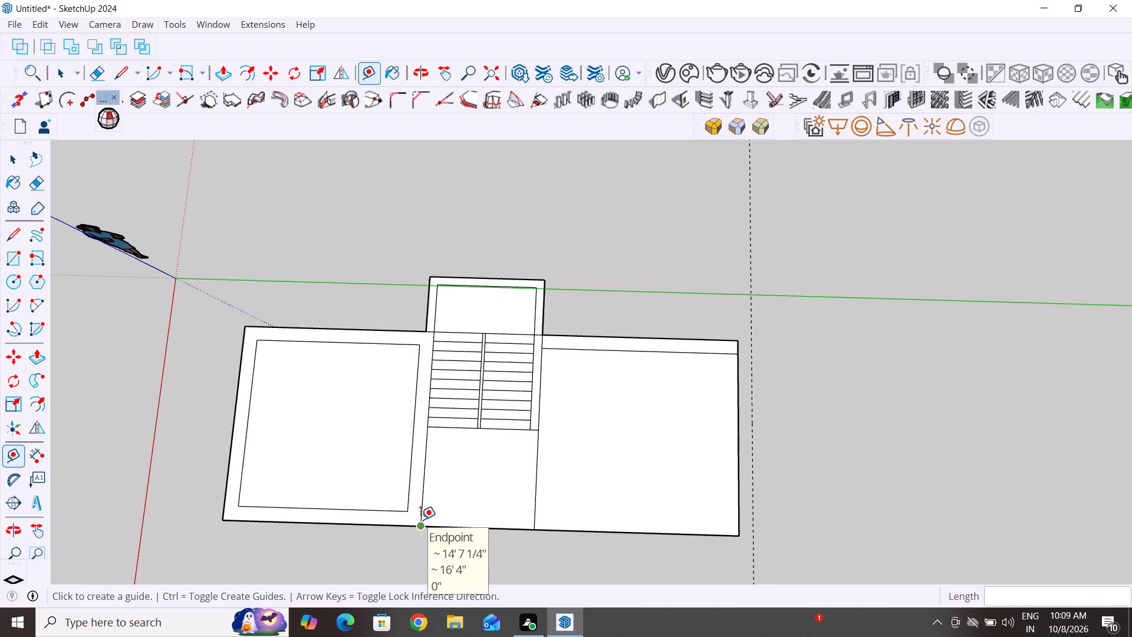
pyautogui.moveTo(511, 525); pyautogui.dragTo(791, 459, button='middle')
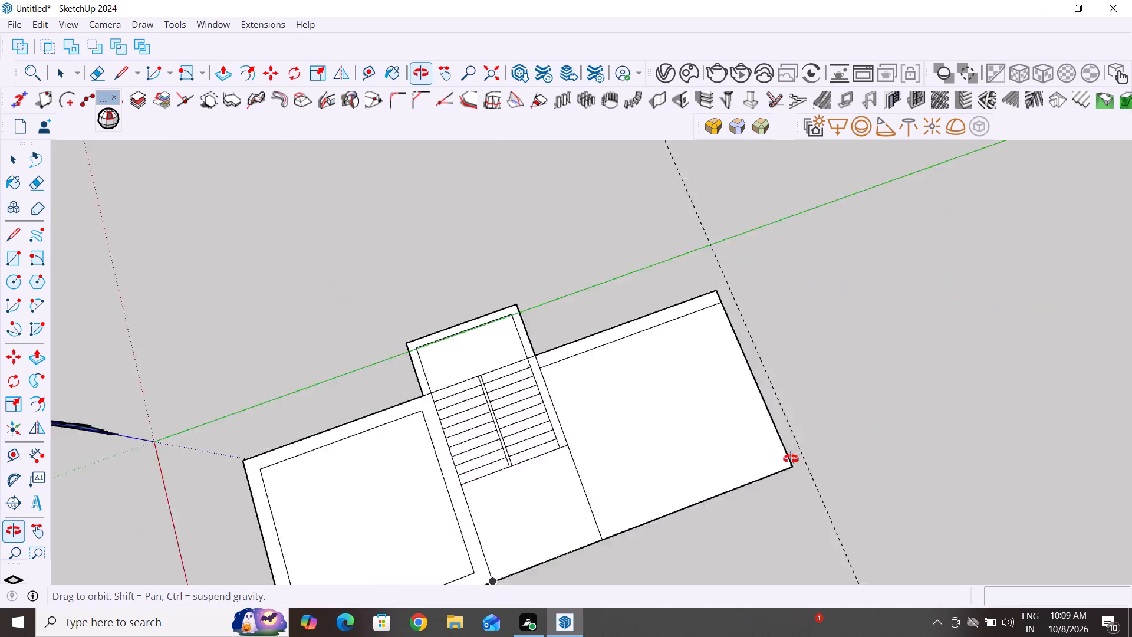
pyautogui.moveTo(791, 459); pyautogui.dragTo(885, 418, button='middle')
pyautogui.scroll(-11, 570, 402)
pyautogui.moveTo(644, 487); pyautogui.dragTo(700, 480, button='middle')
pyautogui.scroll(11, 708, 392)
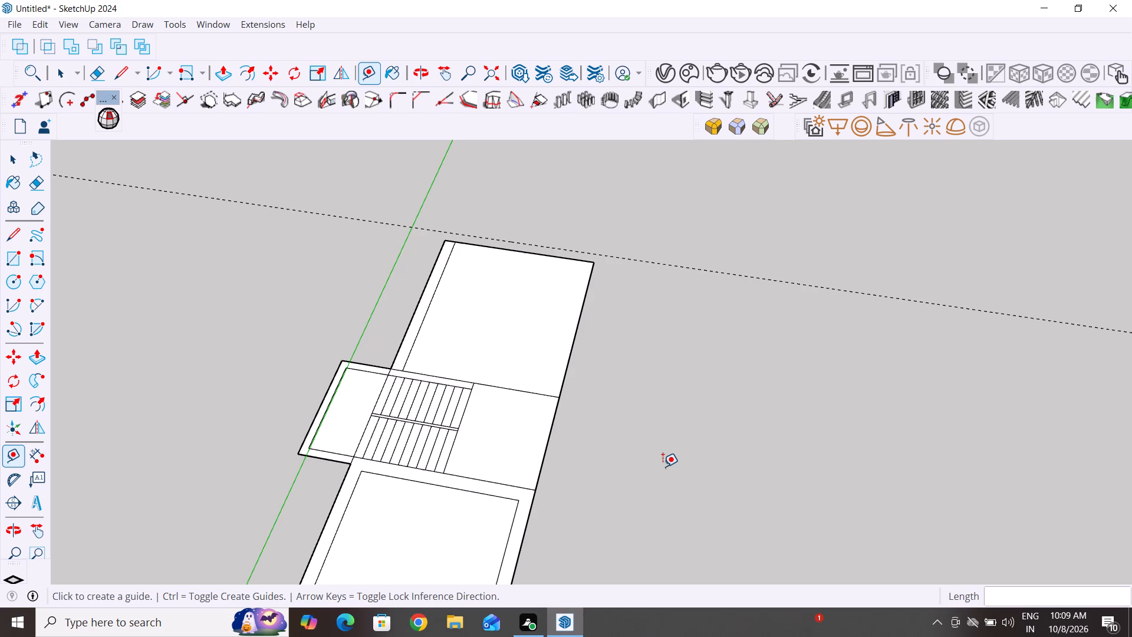
# Place a guide line 10' beyond the staircase block's outer edge, on the side of the projecting wall strip, with the Tape Measure.
pyautogui.scroll(-3, 658, 451)
pyautogui.scroll(-10, 456, 436)
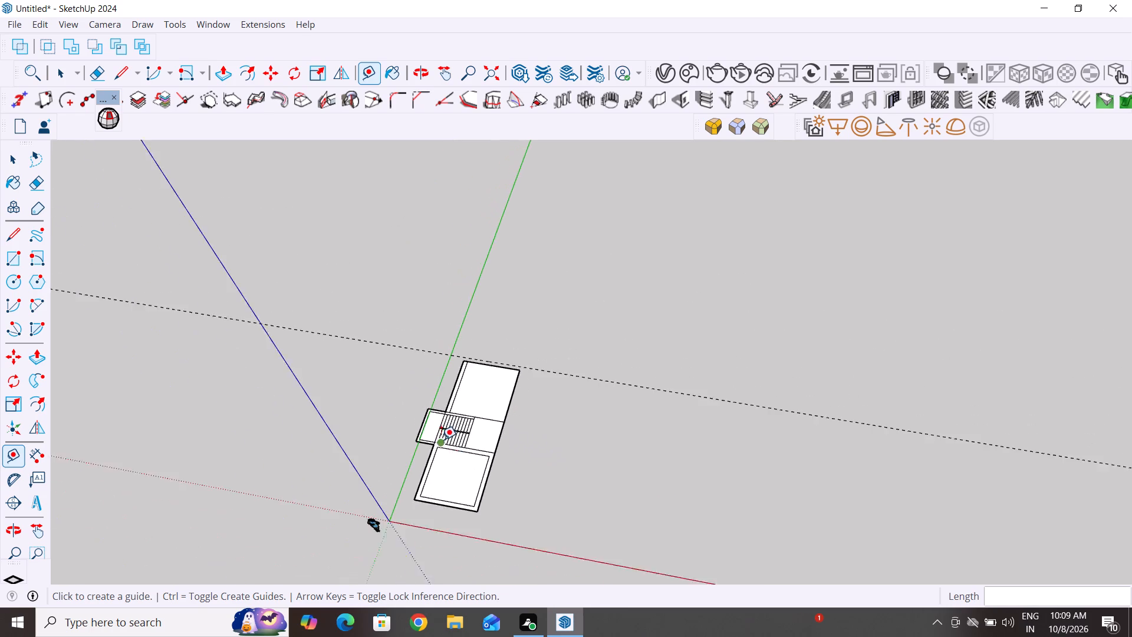
pyautogui.moveTo(521, 549); pyautogui.dragTo(557, 567, button='middle')
pyautogui.scroll(4, 514, 426)
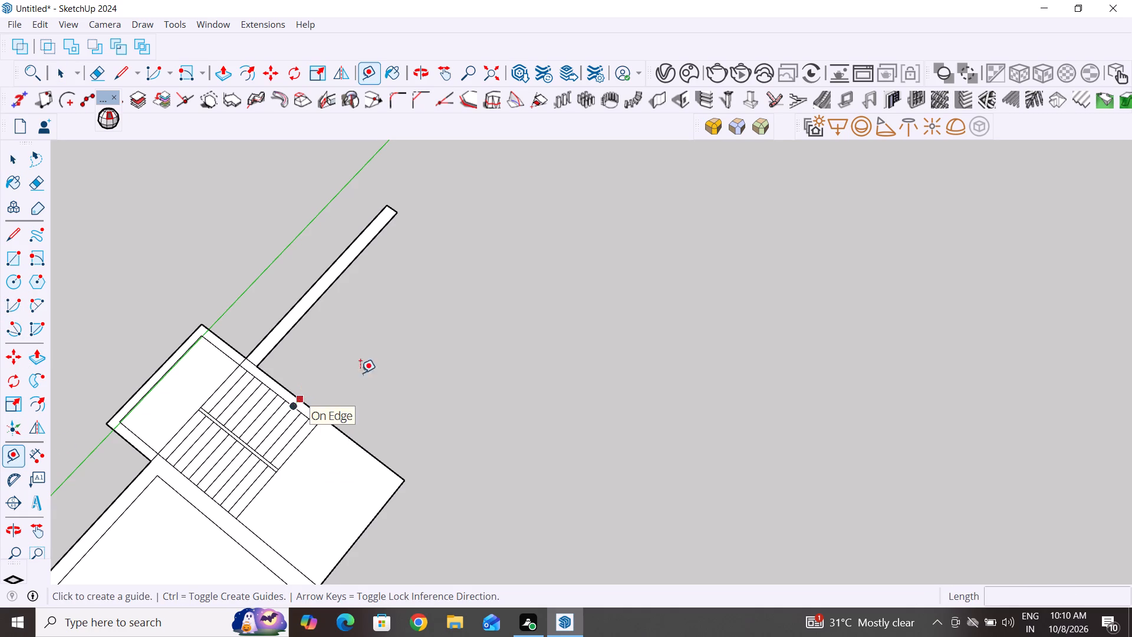
pyautogui.click(364, 444)
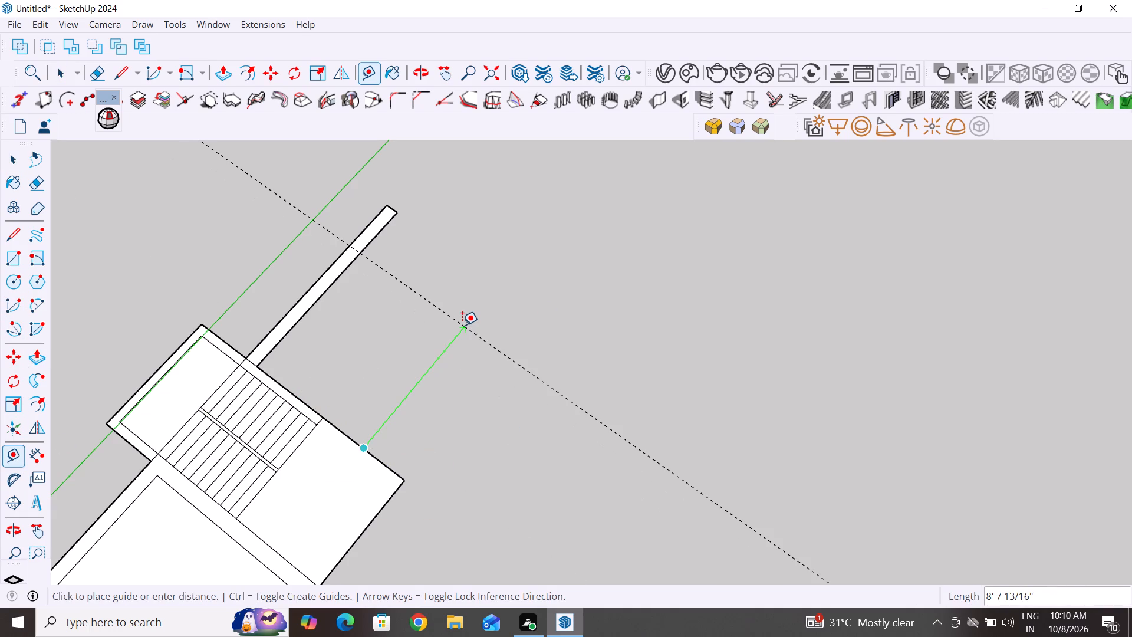
pyautogui.write("10'")
pyautogui.press('Return')
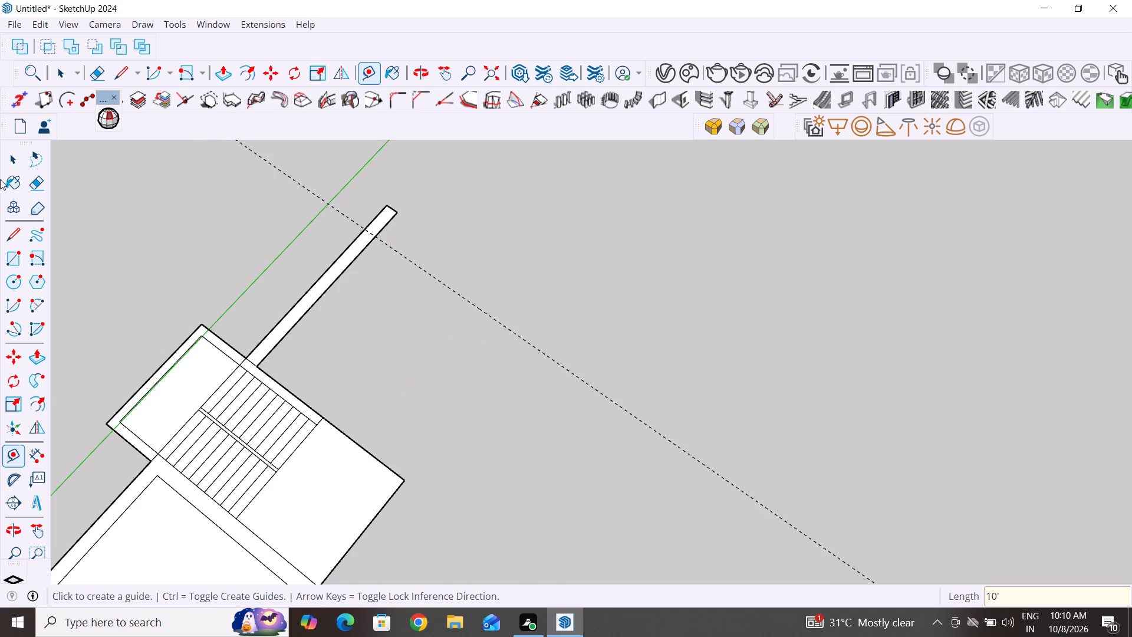
# Draw the new room's far edge along the guide from the wall strip, then a 10' side edge back to the staircase block's corner.
pyautogui.click(19, 159)
pyautogui.click(9, 241)
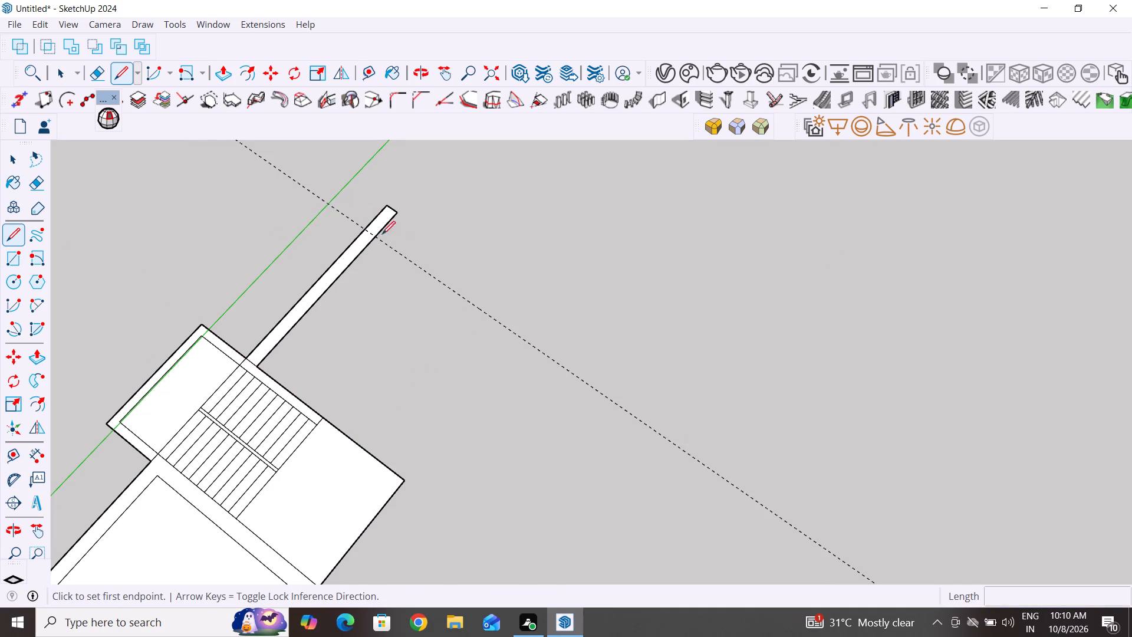
pyautogui.click(375, 239)
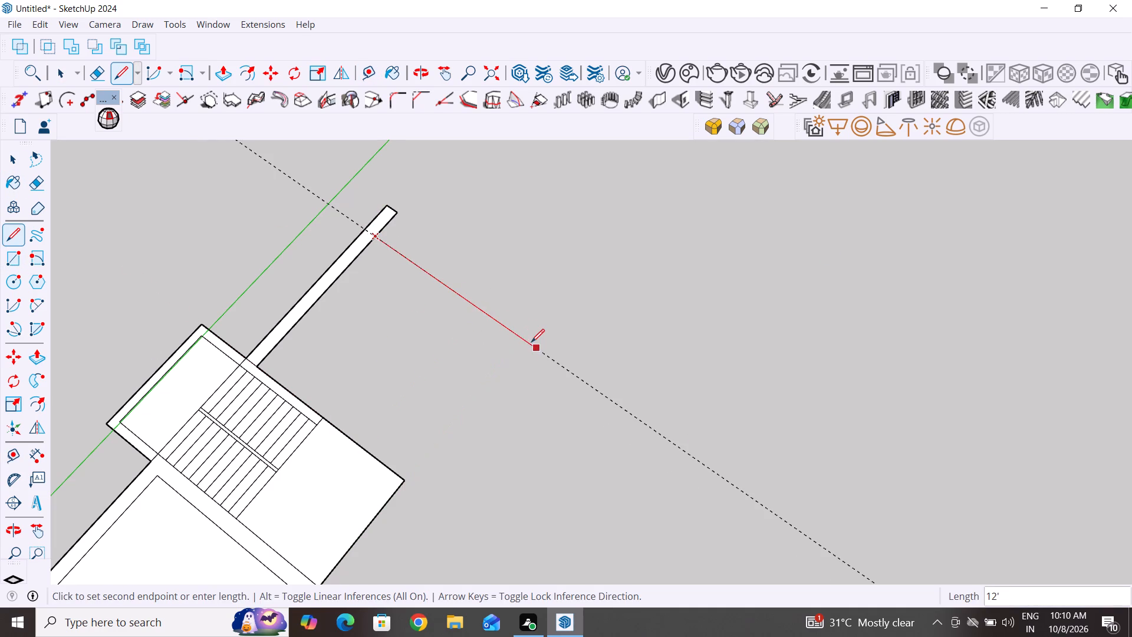
pyautogui.click(521, 339)
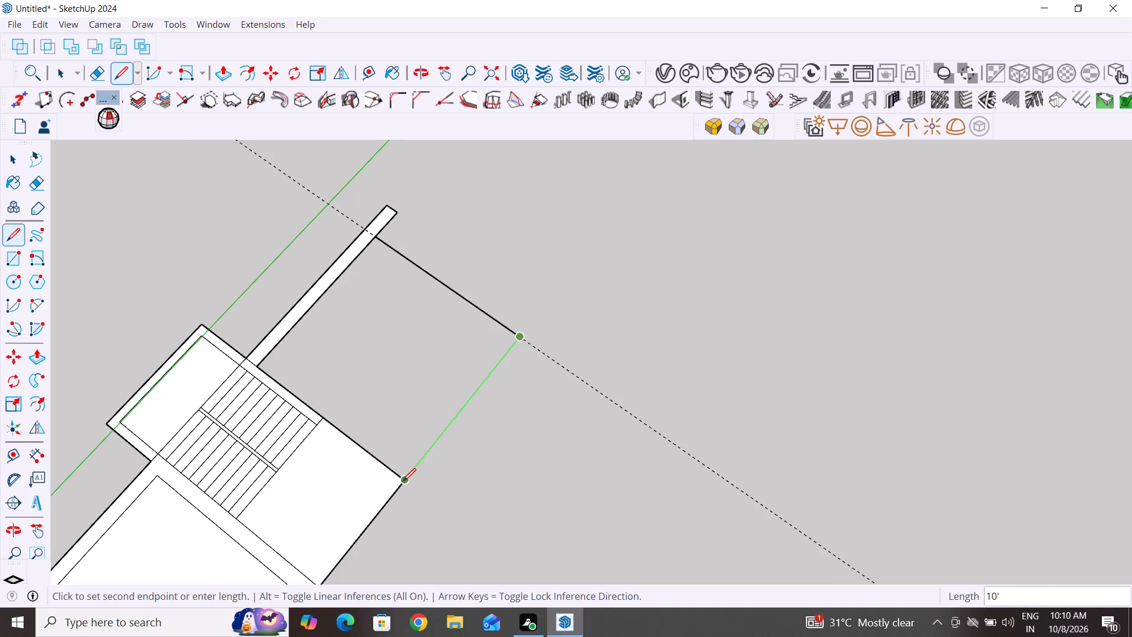
pyautogui.click(403, 481)
pyautogui.click(19, 152)
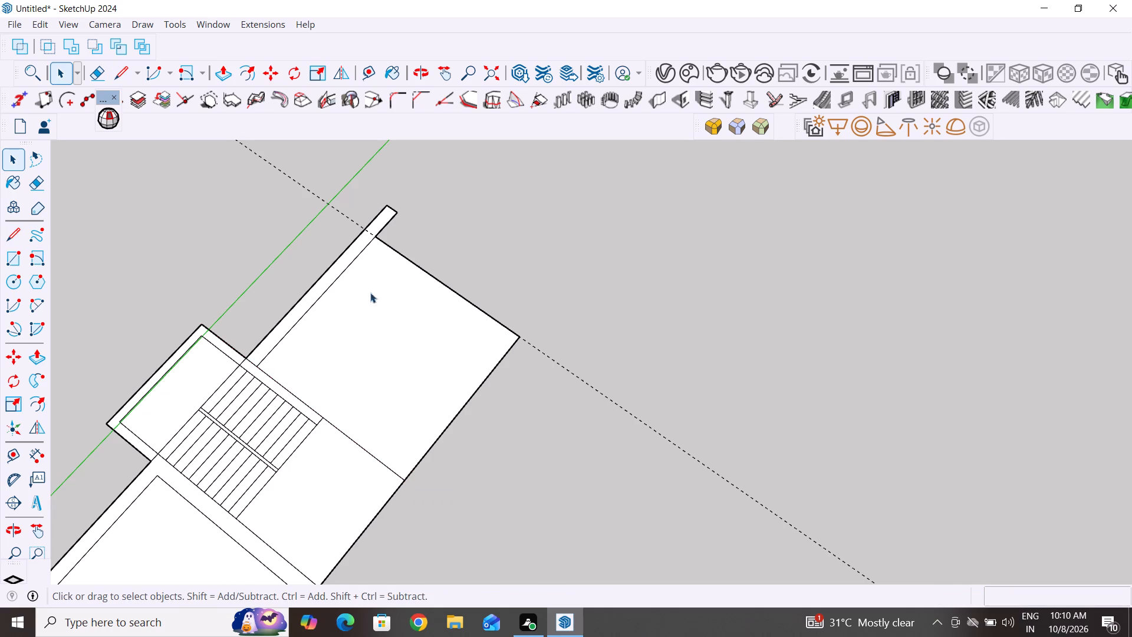
# Draw a 17' 6" inner wall line from the existing room's inner corner to the new room's far edge.
pyautogui.scroll(-5, 379, 285)
pyautogui.click(9, 232)
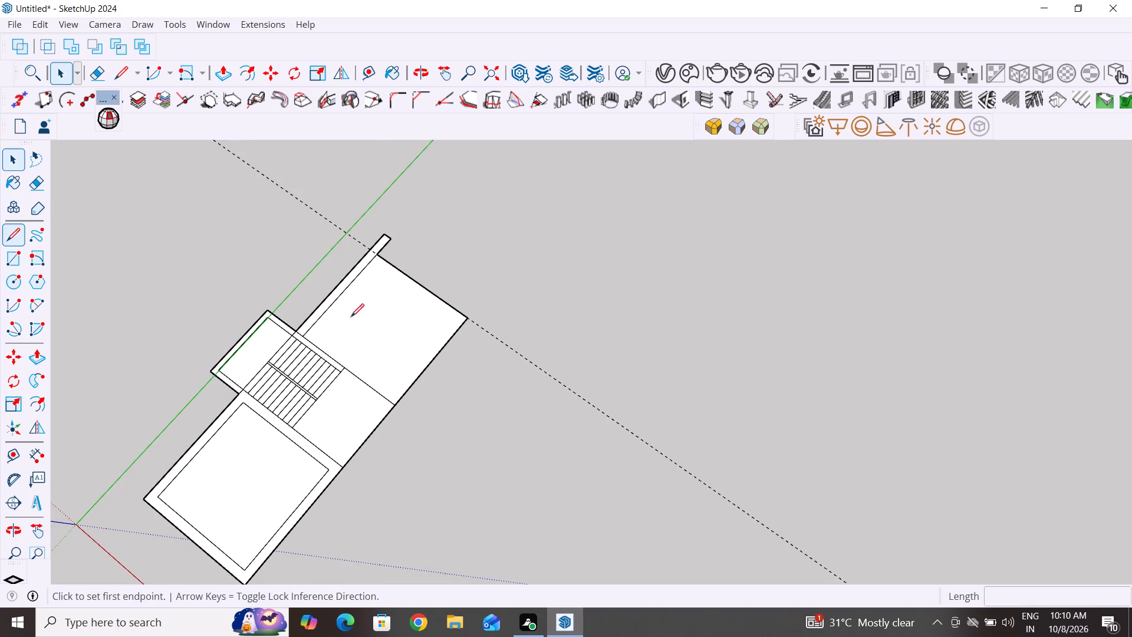
pyautogui.click(325, 469)
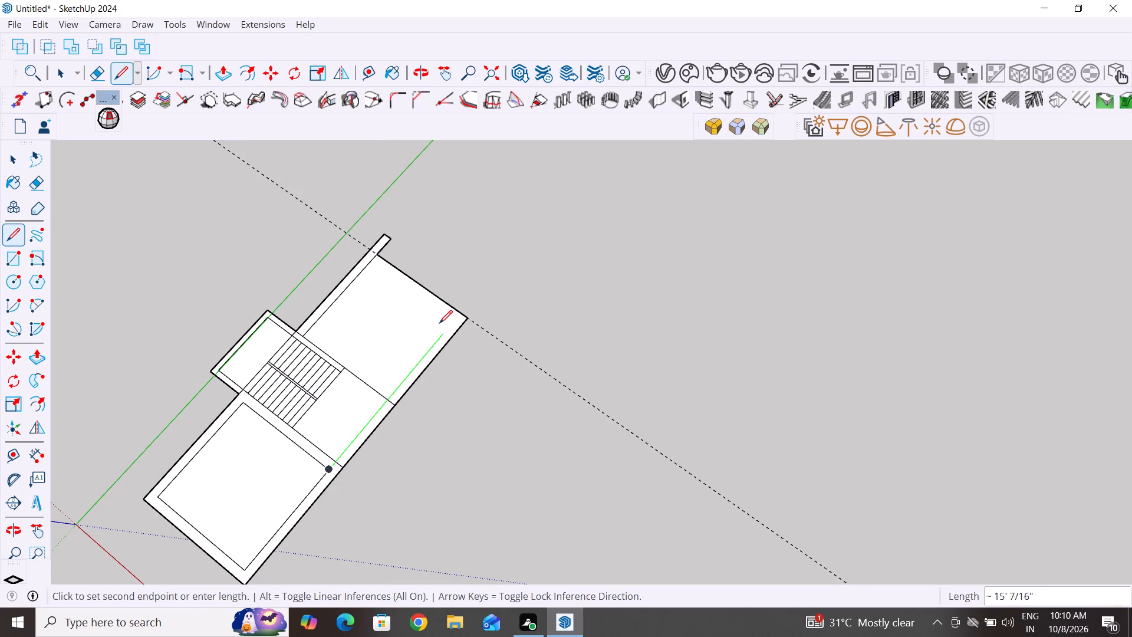
pyautogui.click(459, 311)
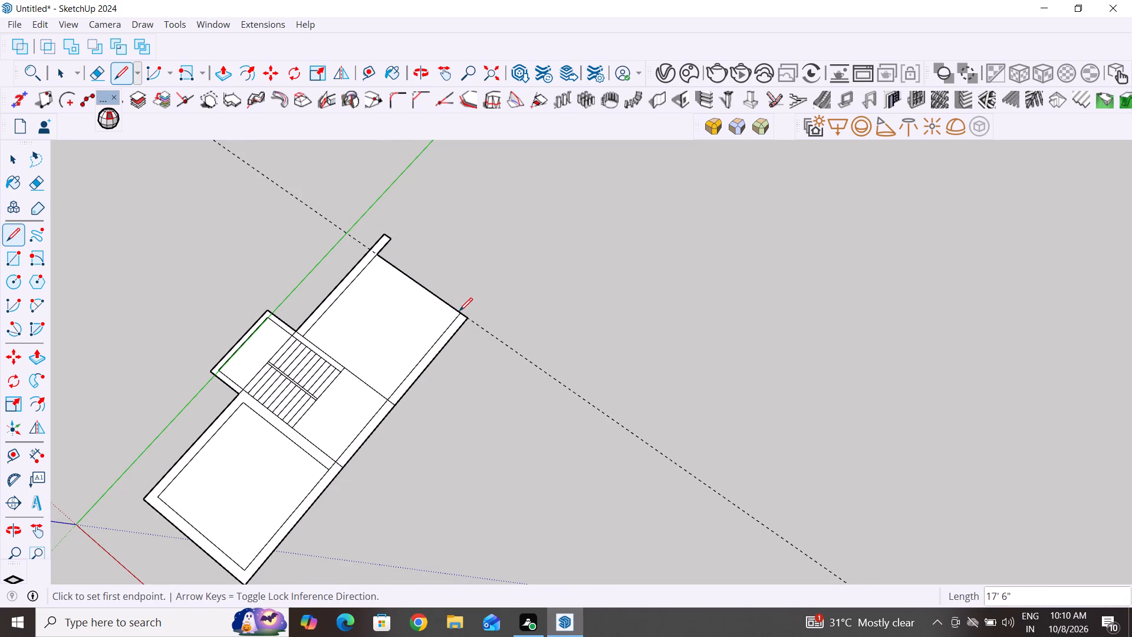
pyautogui.click(10, 160)
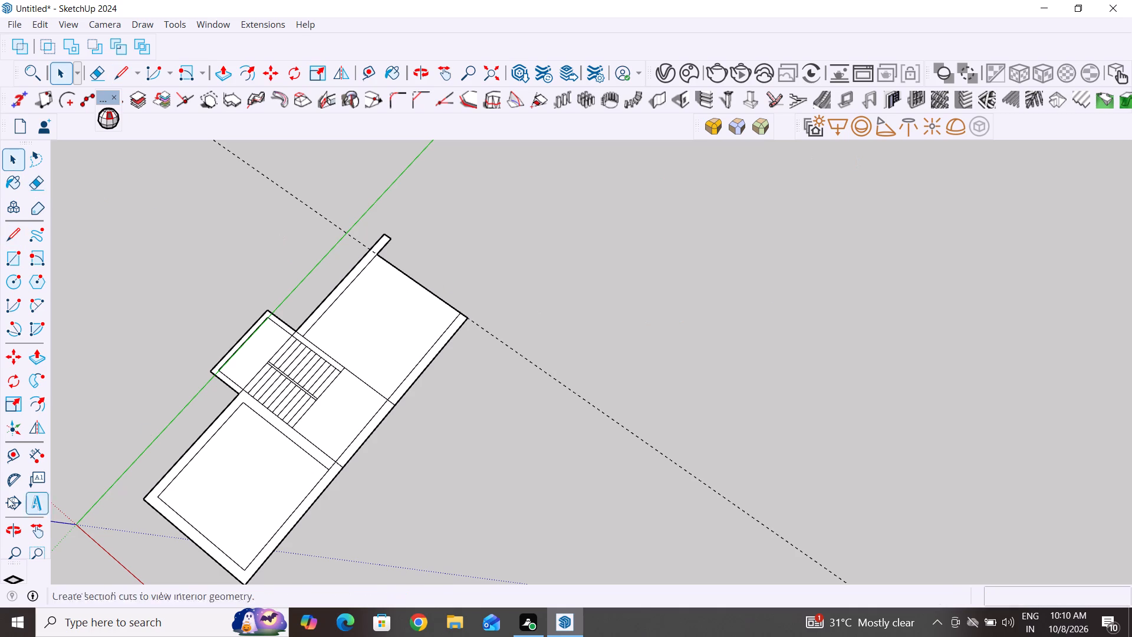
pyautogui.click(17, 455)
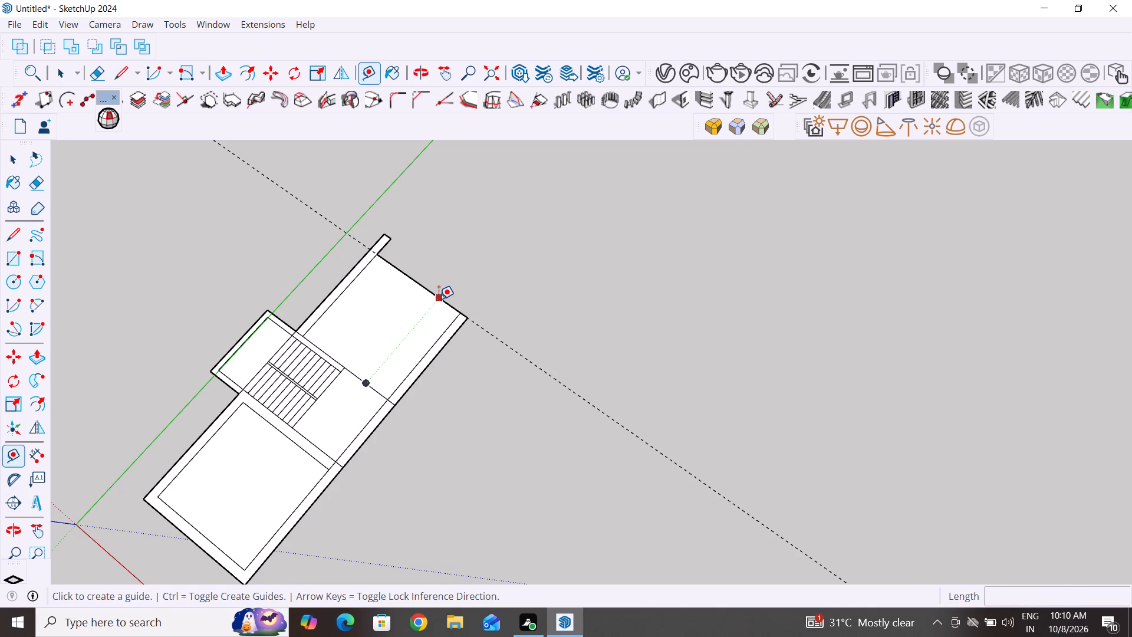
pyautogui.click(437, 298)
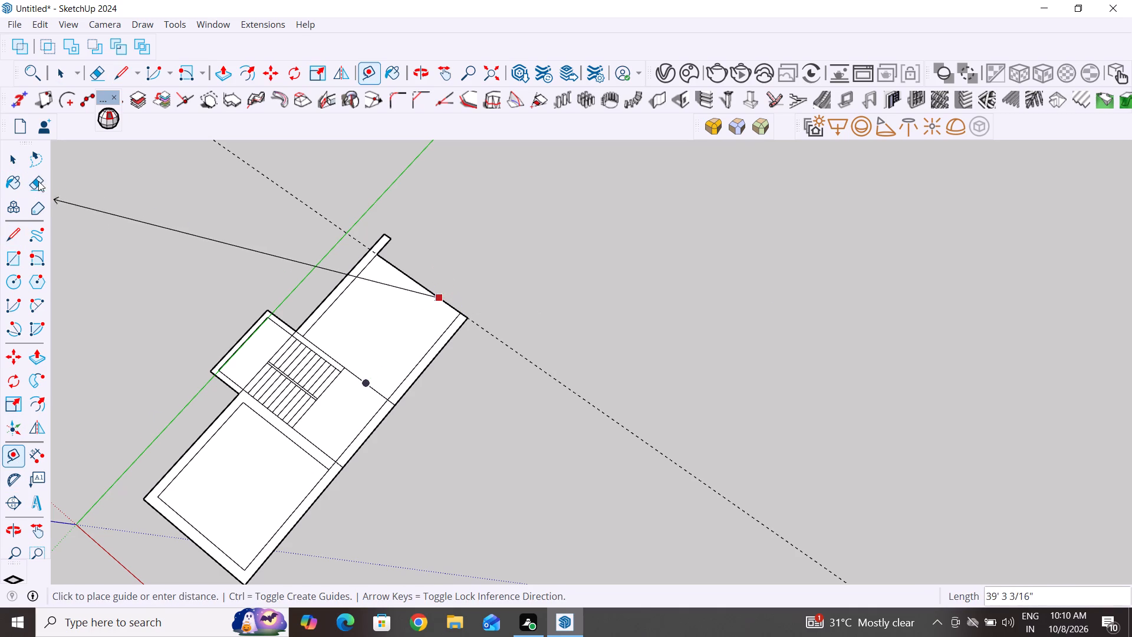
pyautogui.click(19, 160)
# Place a guide line 10" outside the new room's far edge with the Tape Measure.
pyautogui.click(0, 455)
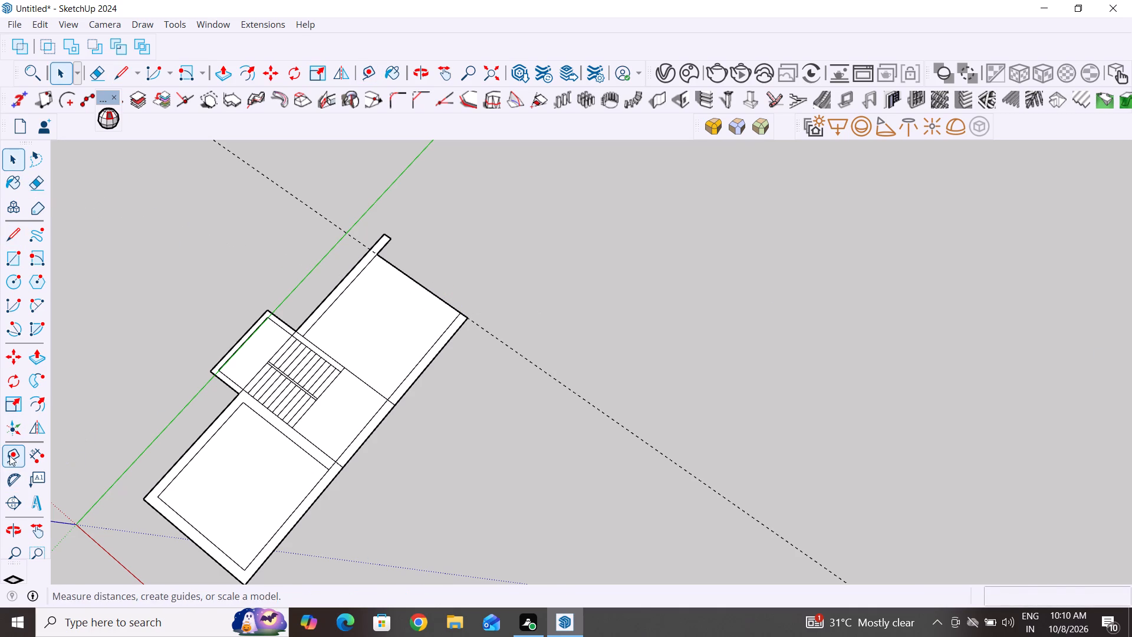
pyautogui.click(12, 451)
pyautogui.click(483, 326)
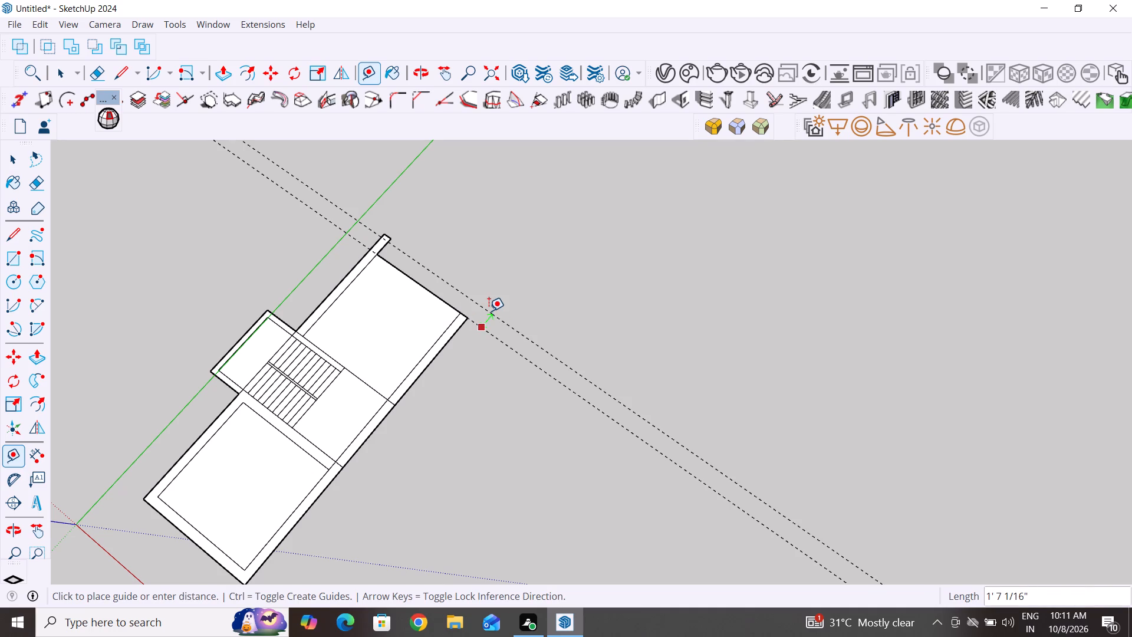
pyautogui.scroll(8, 489, 311)
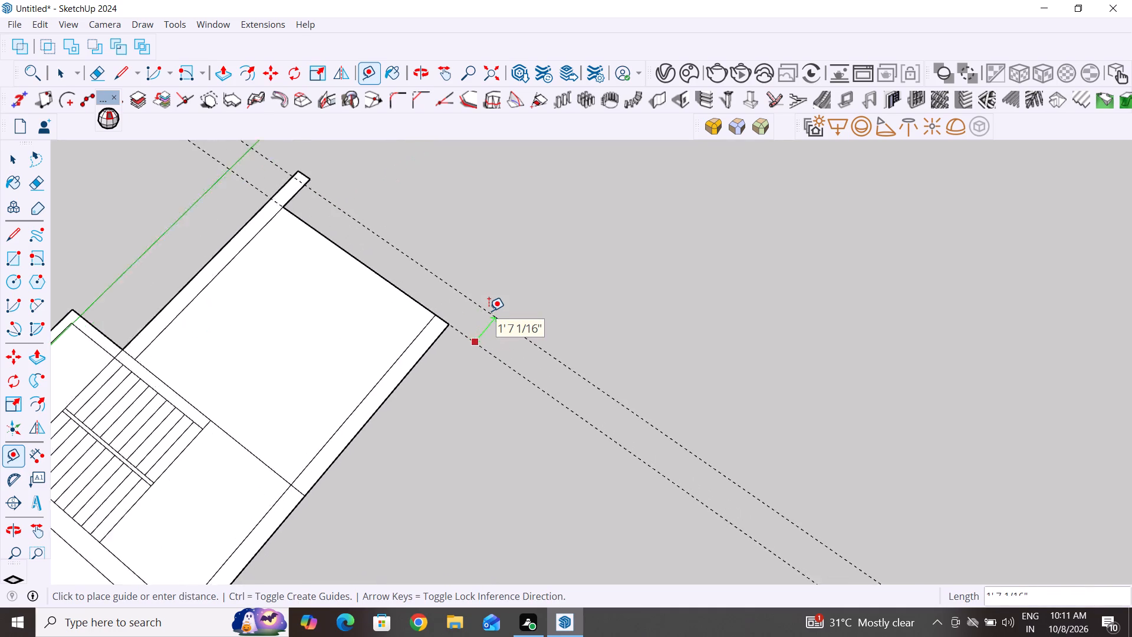
pyautogui.scroll(2, 489, 311)
pyautogui.write('10"')
pyautogui.press('Return')
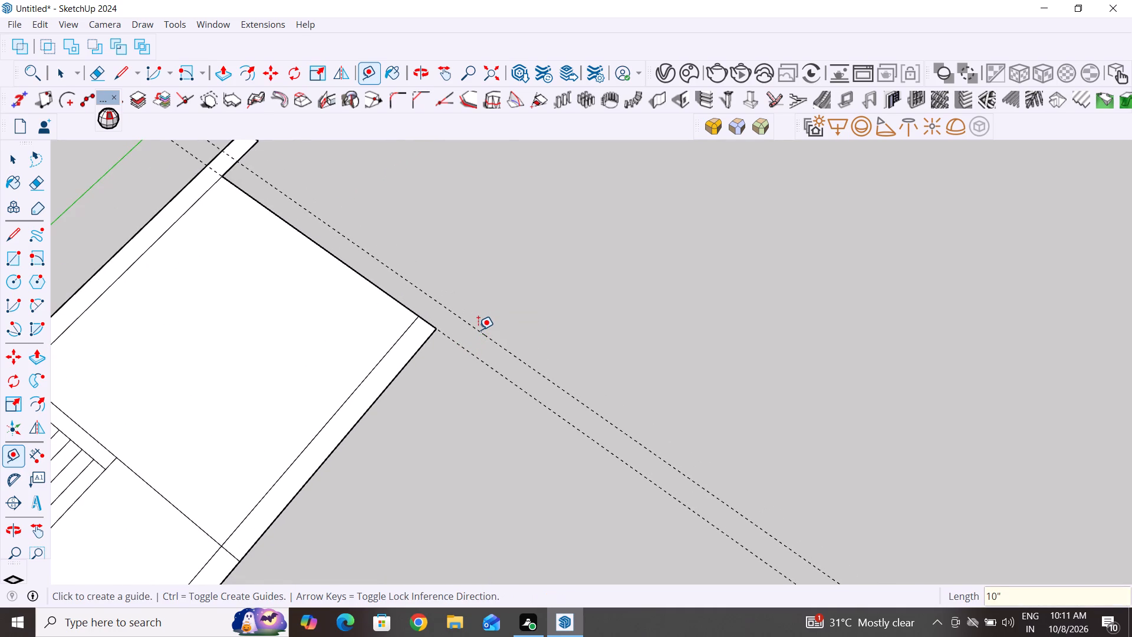
# Draw the far wall's outer outline from the room's outer corner out to the guide and 11' 8" along it to the wall strip's outer edge.
pyautogui.click(22, 242)
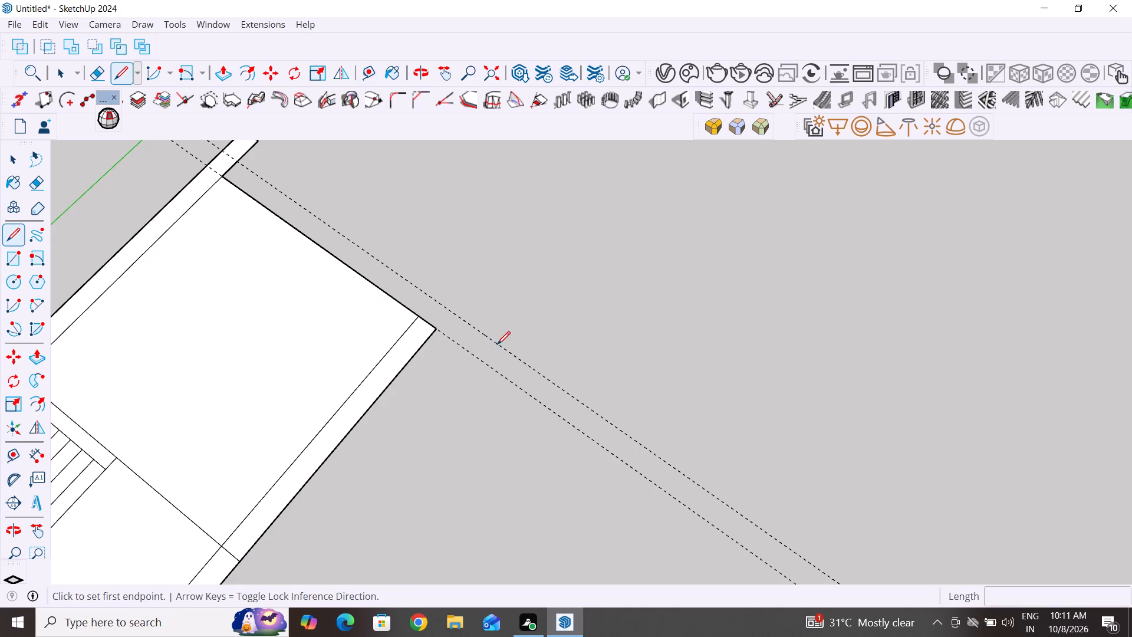
pyautogui.click(437, 329)
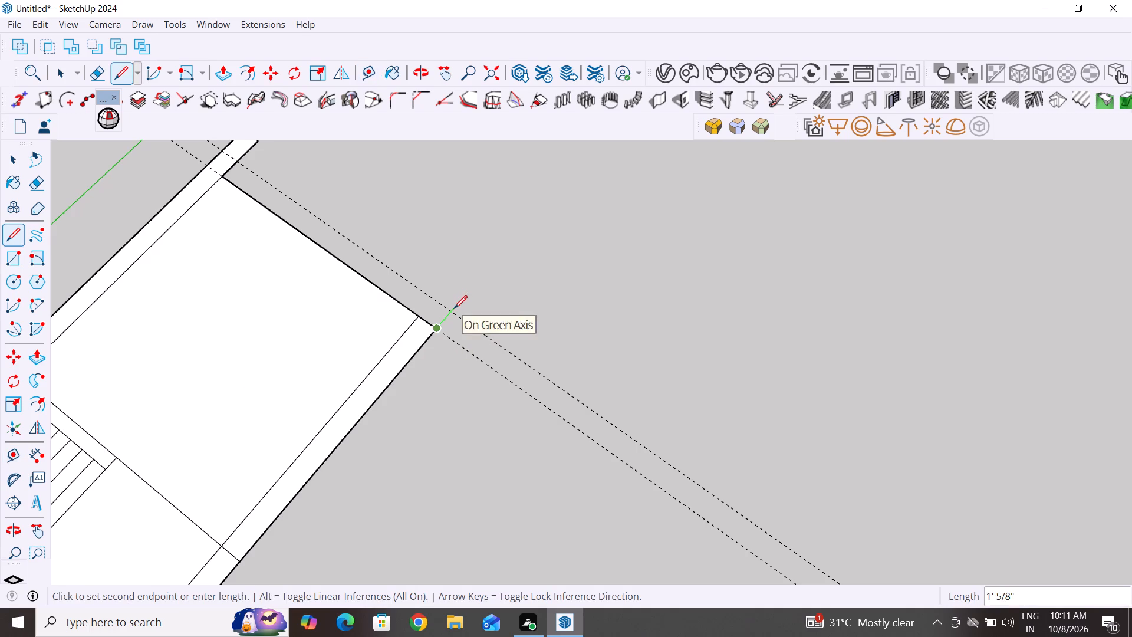
pyautogui.click(453, 310)
pyautogui.click(223, 152)
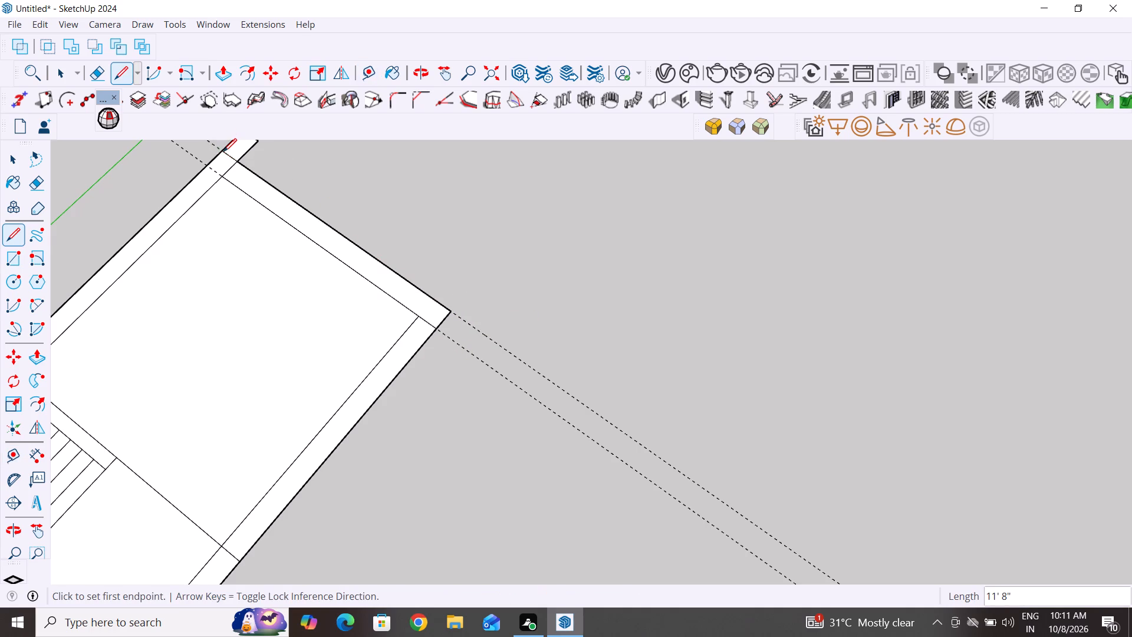
pyautogui.click(8, 152)
# Delete all guide lines from the model.
pyautogui.scroll(-6, 482, 410)
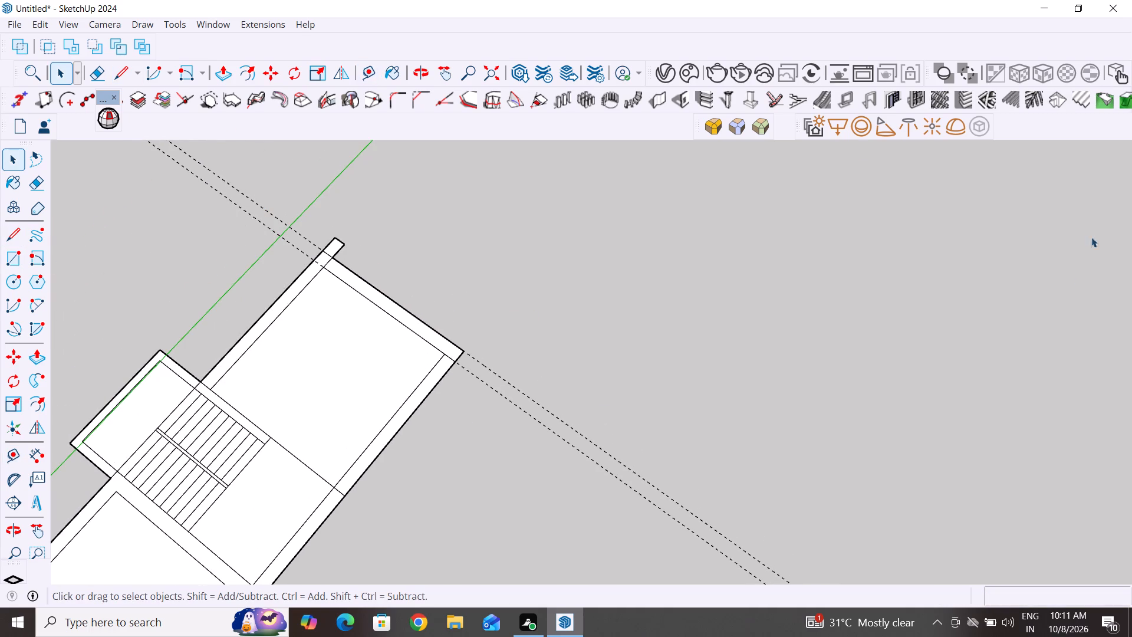
pyautogui.click(6, 165)
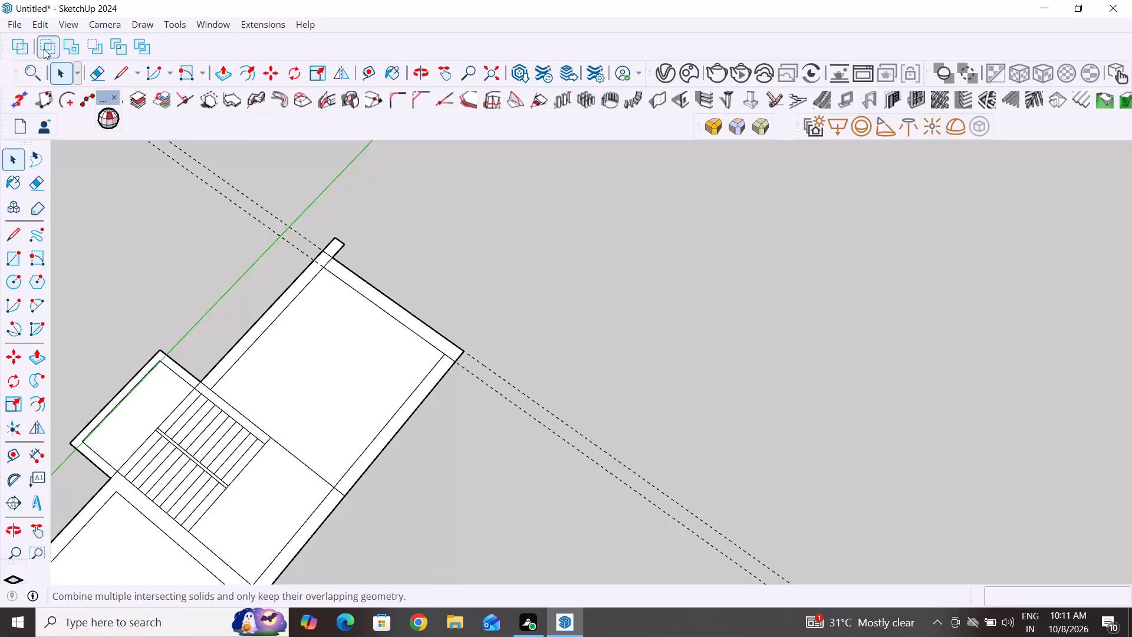
pyautogui.click(38, 22)
pyautogui.click(71, 176)
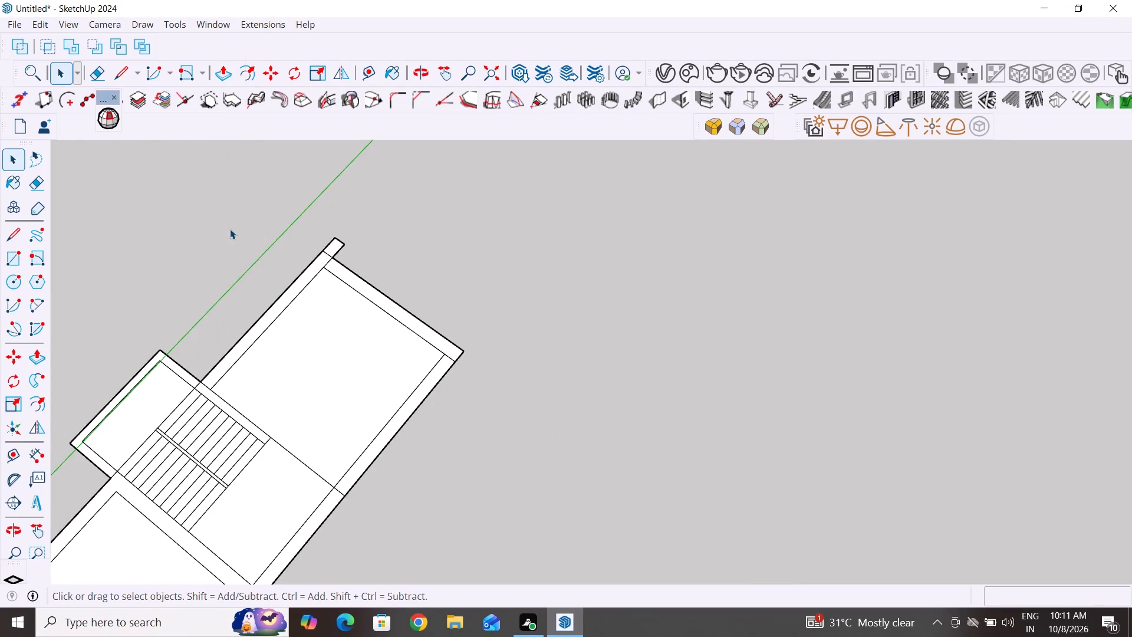
# Erase the edges of the wall stub that projects past the new room's far outer wall.
pyautogui.moveTo(574, 415); pyautogui.dragTo(235, 433, button='middle')
pyautogui.scroll(-11, 432, 440)
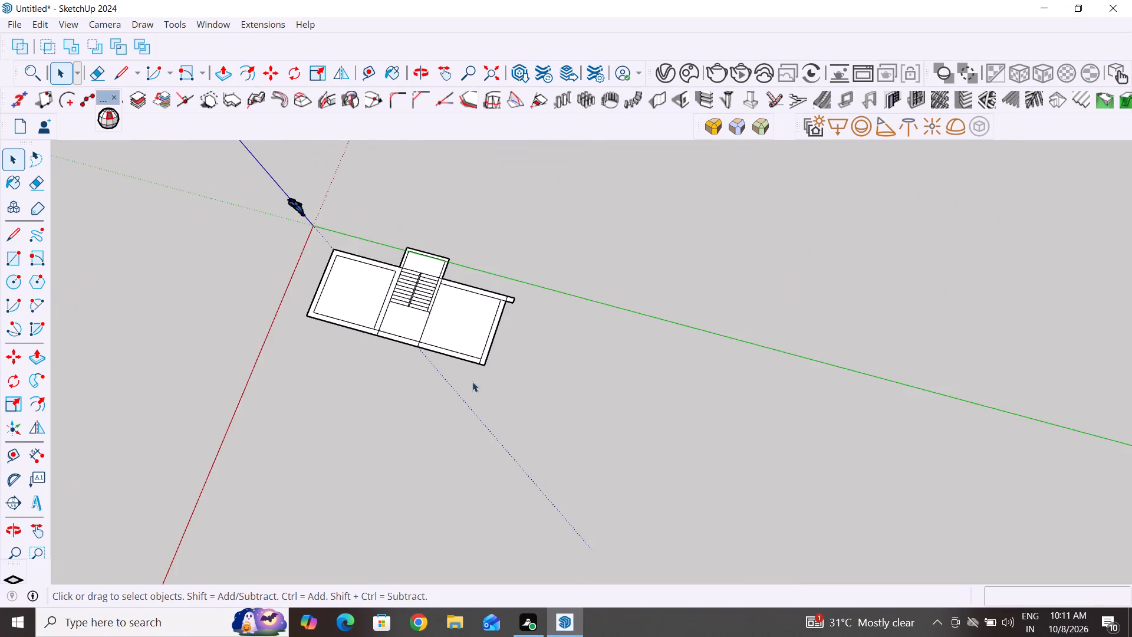
pyautogui.scroll(10, 475, 369)
pyautogui.scroll(3, 439, 466)
pyautogui.scroll(2, 534, 221)
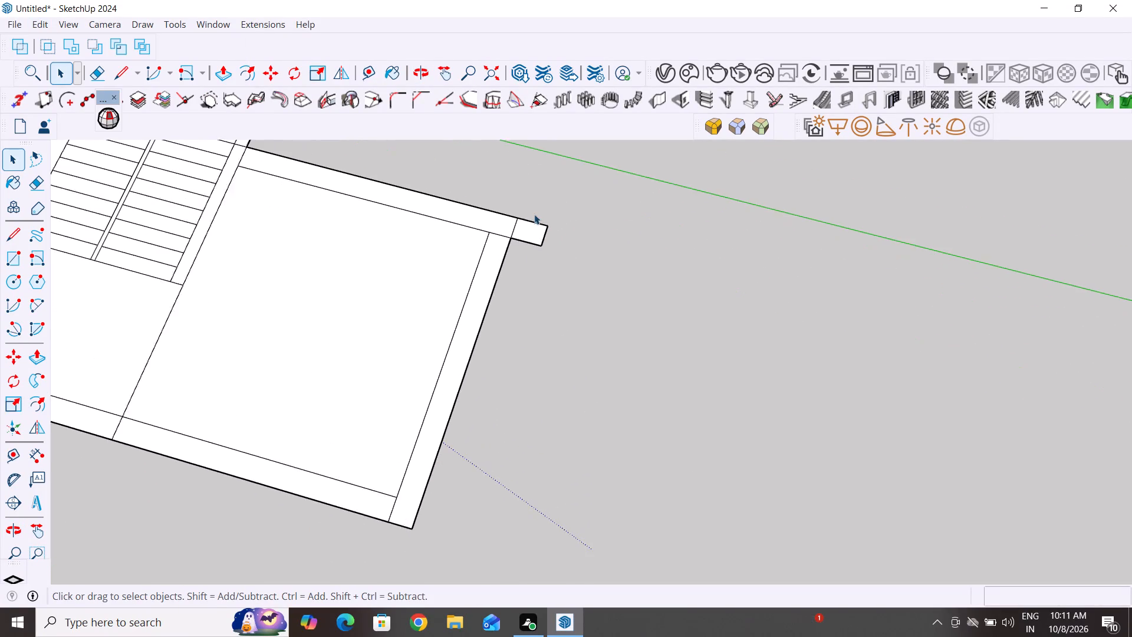
pyautogui.scroll(1, 534, 214)
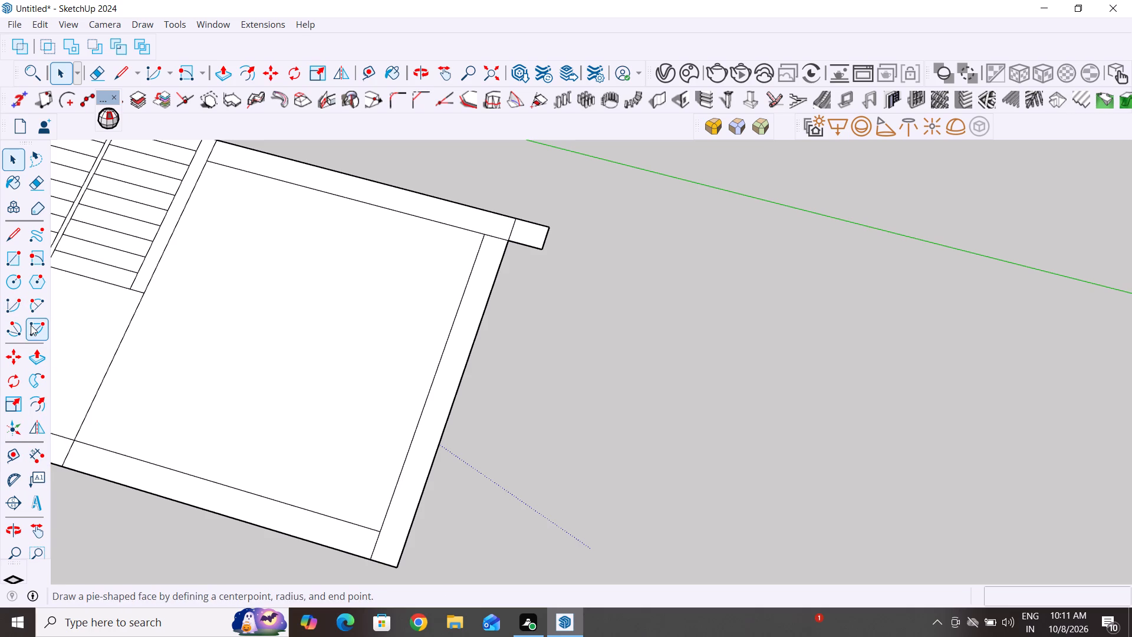
pyautogui.click(37, 188)
pyautogui.moveTo(528, 209); pyautogui.dragTo(533, 266)
pyautogui.moveTo(544, 229); pyautogui.dragTo(548, 238)
pyautogui.moveTo(533, 255); pyautogui.dragTo(532, 264)
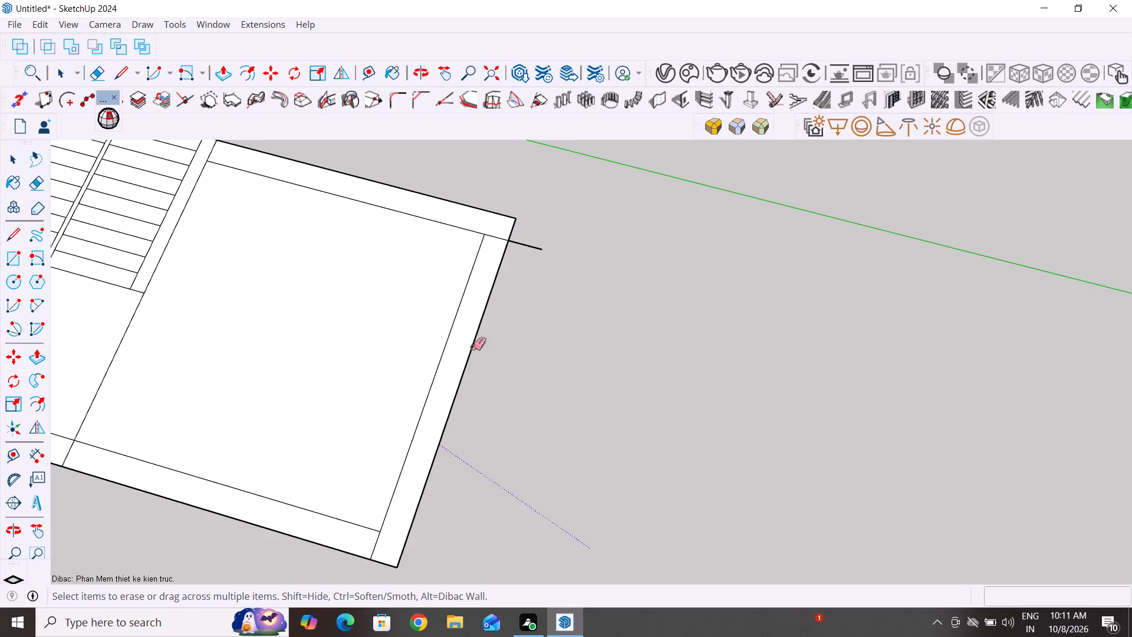
pyautogui.click(524, 247)
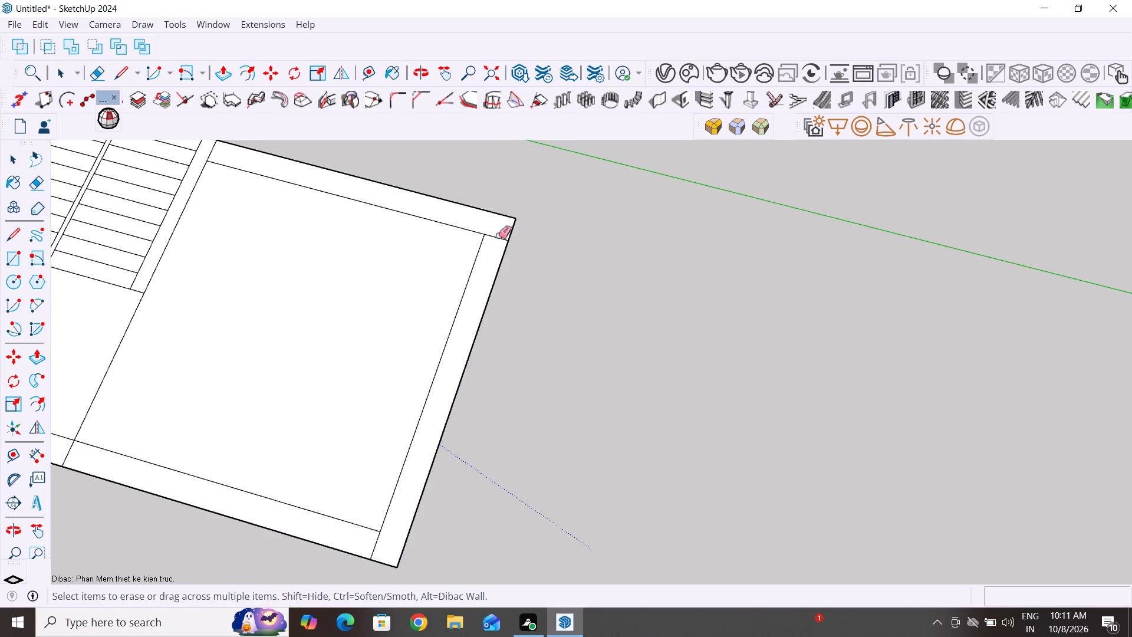
# Erase the short line pieces crossing the wall thickness at the new room's two far corners.
pyautogui.click(498, 235)
pyautogui.click(377, 543)
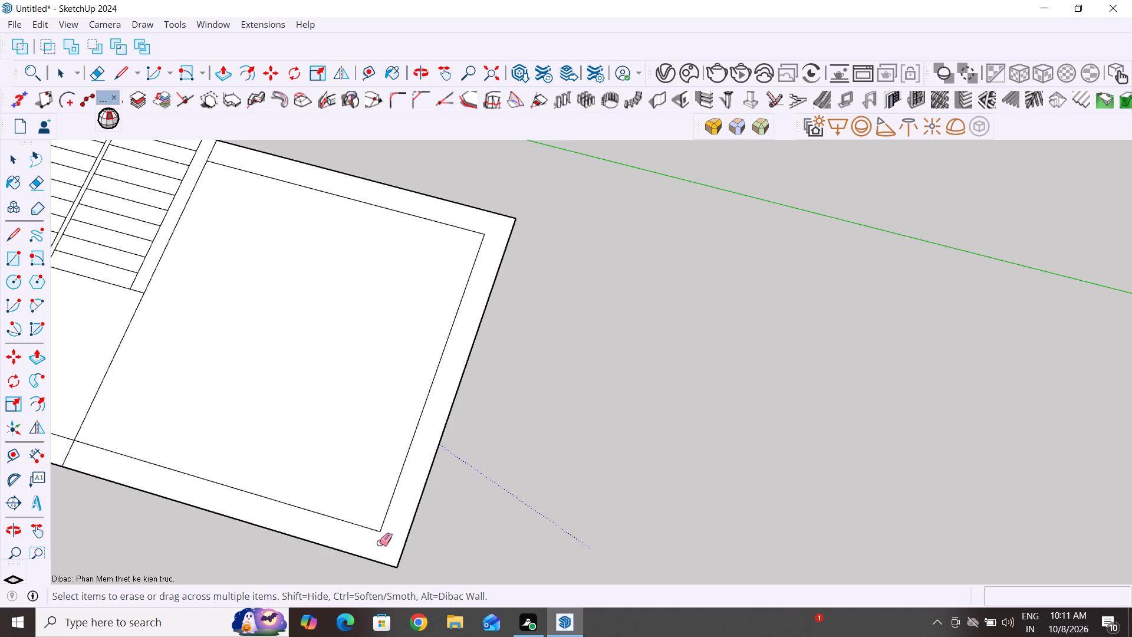
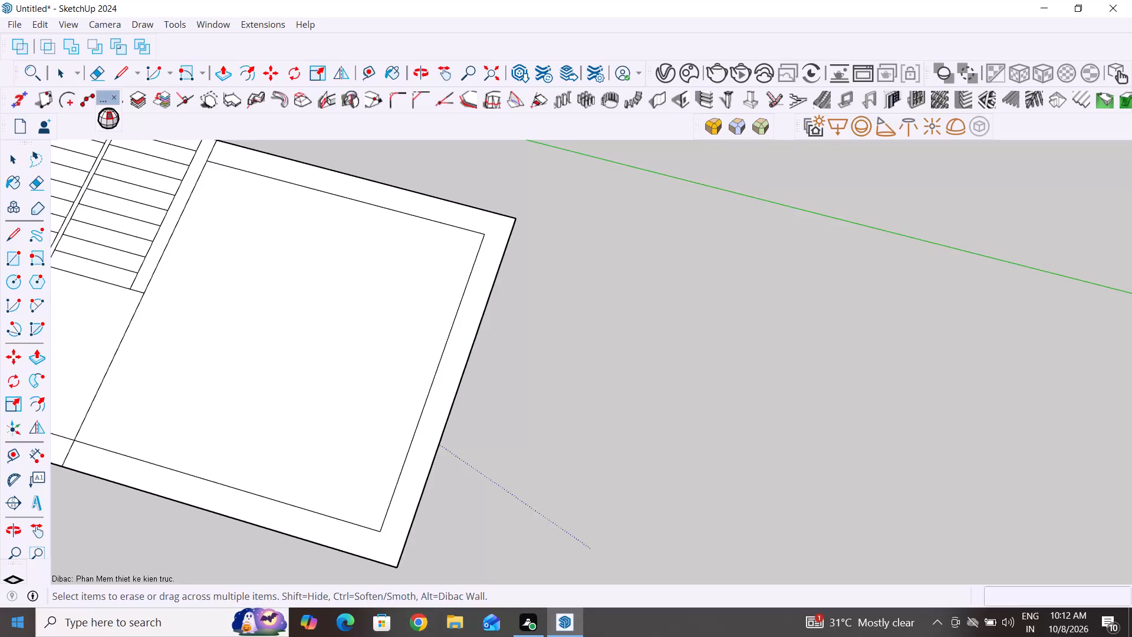
# Examine the whole plan of the two walled rooms and the staircase from above.
pyautogui.scroll(-11, 561, 466)
pyautogui.moveTo(488, 545); pyautogui.dragTo(751, 467, button='middle')
pyautogui.scroll(-6, 242, 330)
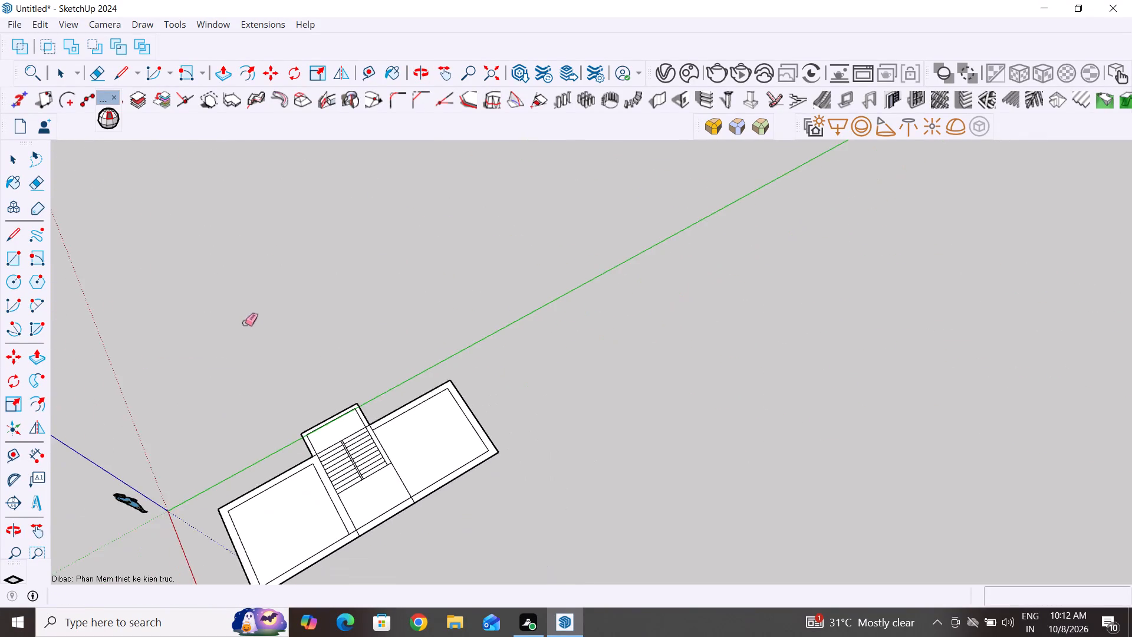
pyautogui.scroll(-13, 245, 323)
pyautogui.moveTo(289, 540); pyautogui.dragTo(356, 366, button='middle')
pyautogui.scroll(5, 190, 459)
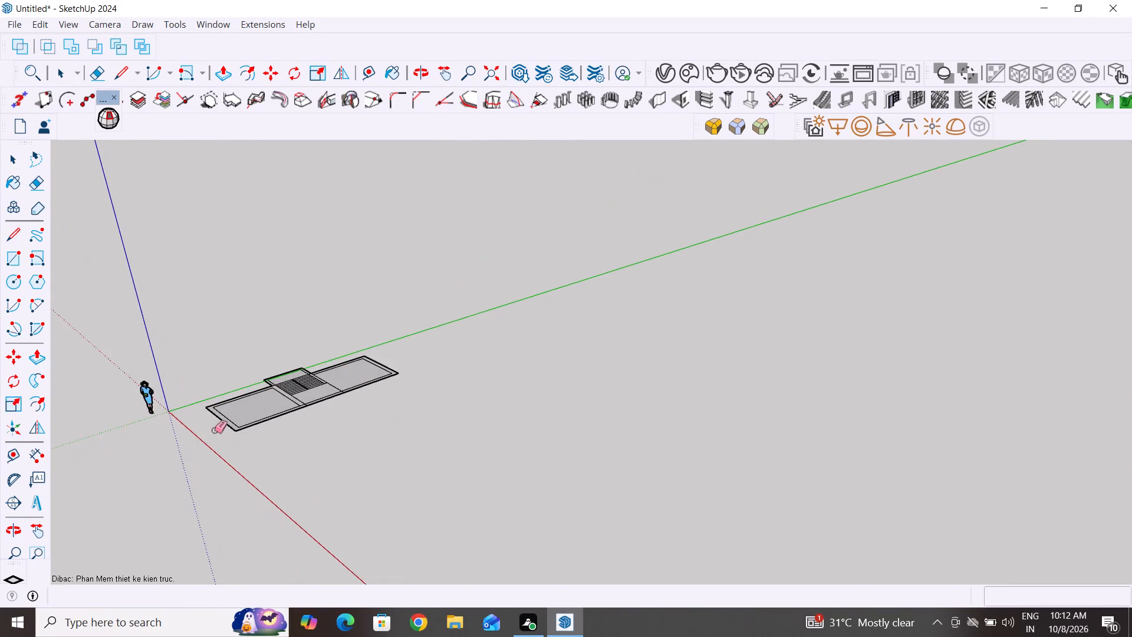
pyautogui.moveTo(229, 433); pyautogui.dragTo(311, 534, button='middle')
pyautogui.scroll(-6, 364, 255)
pyautogui.moveTo(422, 336); pyautogui.dragTo(418, 454, button='middle')
pyautogui.scroll(5, 256, 476)
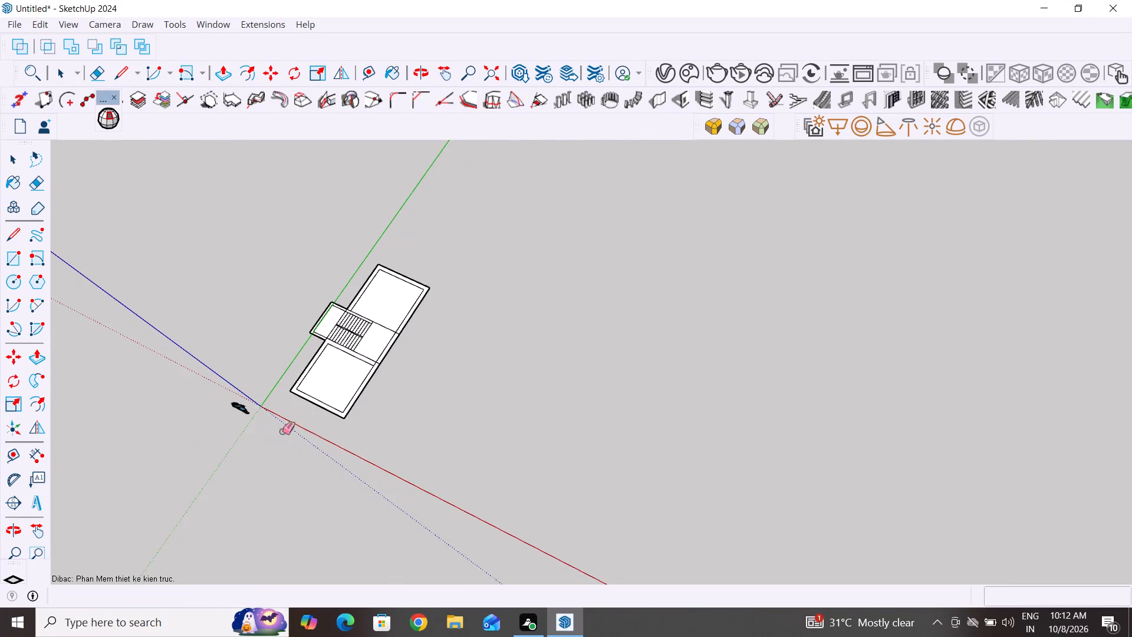
pyautogui.scroll(4, 282, 431)
pyautogui.scroll(3, 379, 231)
pyautogui.scroll(2, 437, 171)
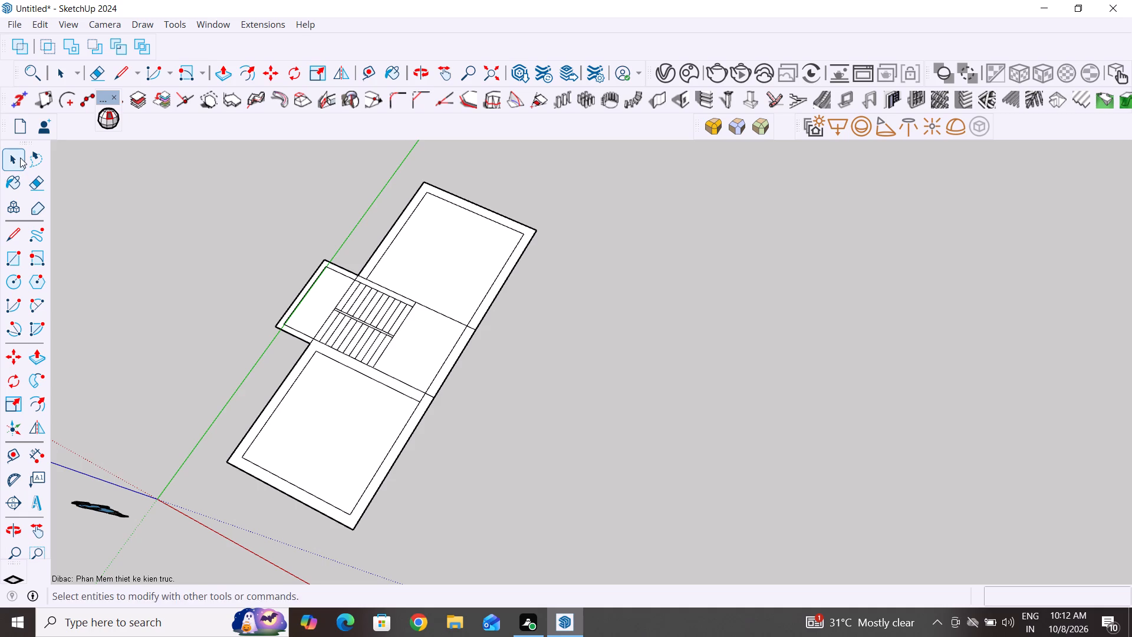
pyautogui.click(20, 157)
pyautogui.click(443, 260)
pyautogui.scroll(-2, 559, 236)
pyautogui.click(656, 352)
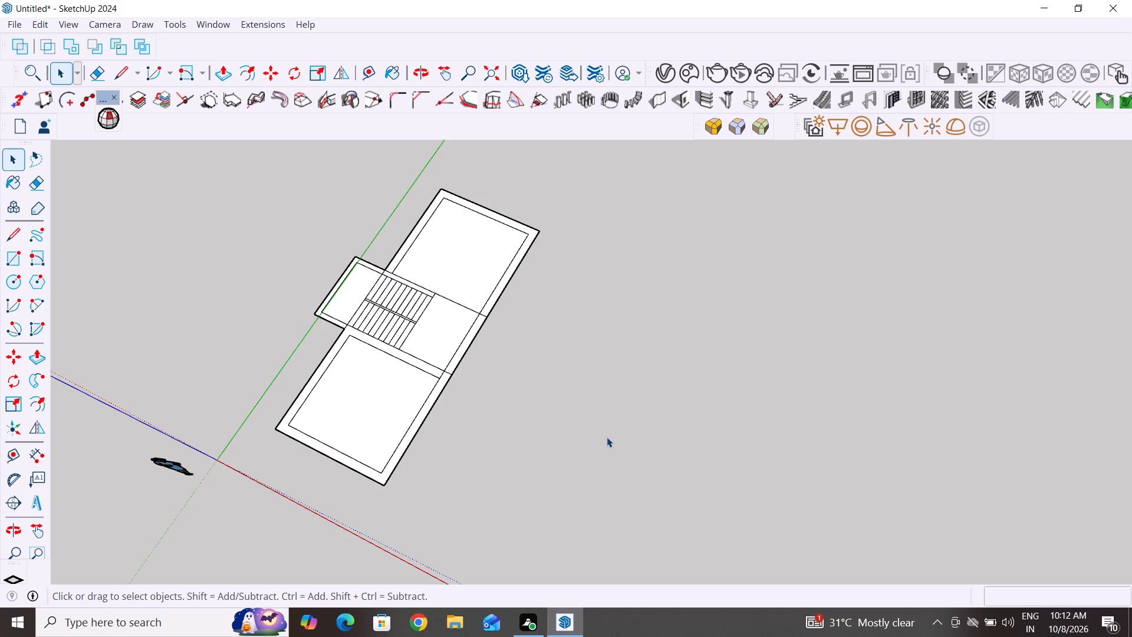
# Place a guide line parallel to the plan's long outer wall on the side away from the green axis, 10' out.
pyautogui.scroll(-4, 498, 434)
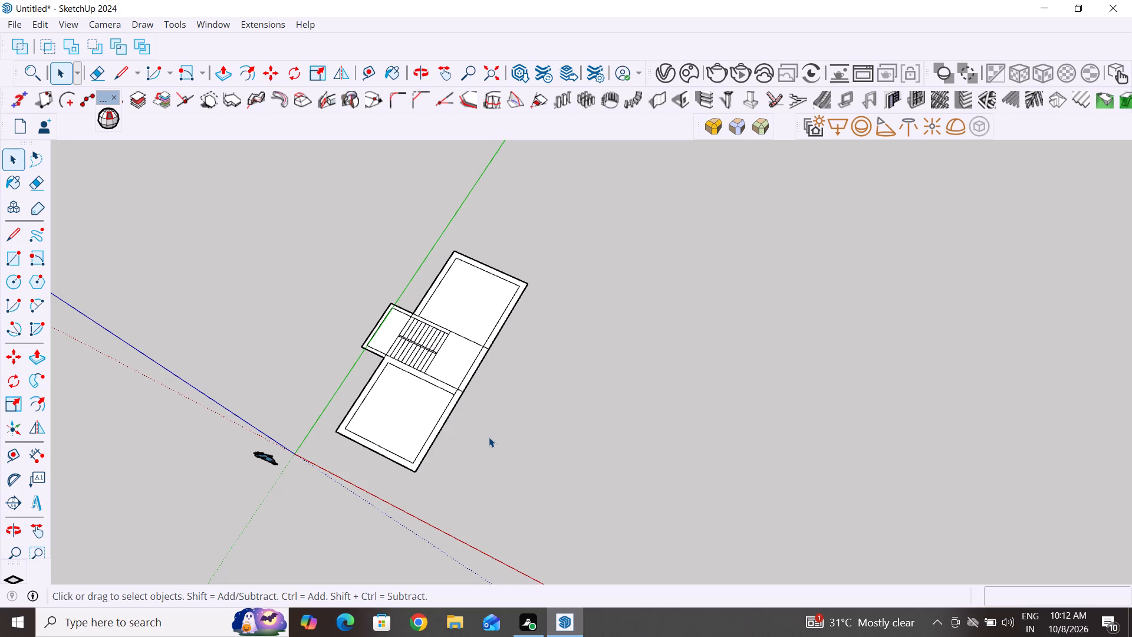
pyautogui.scroll(-3, 407, 430)
pyautogui.moveTo(408, 428); pyautogui.dragTo(489, 435, button='middle')
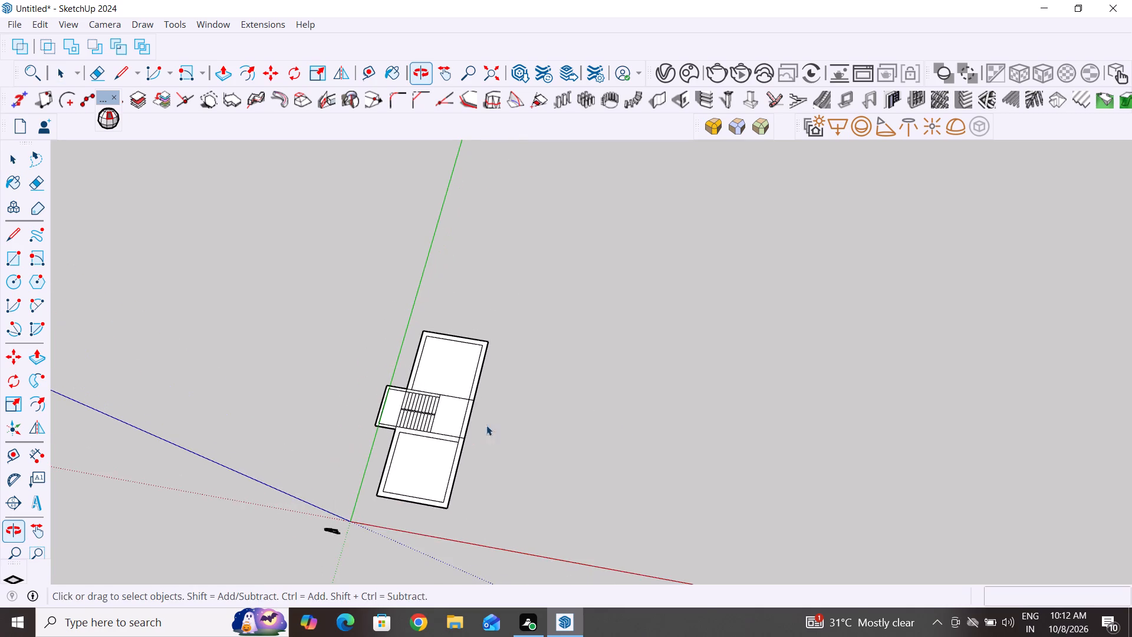
pyautogui.scroll(-5, 443, 274)
pyautogui.moveTo(437, 428); pyautogui.dragTo(490, 426, button='middle')
pyautogui.scroll(8, 489, 472)
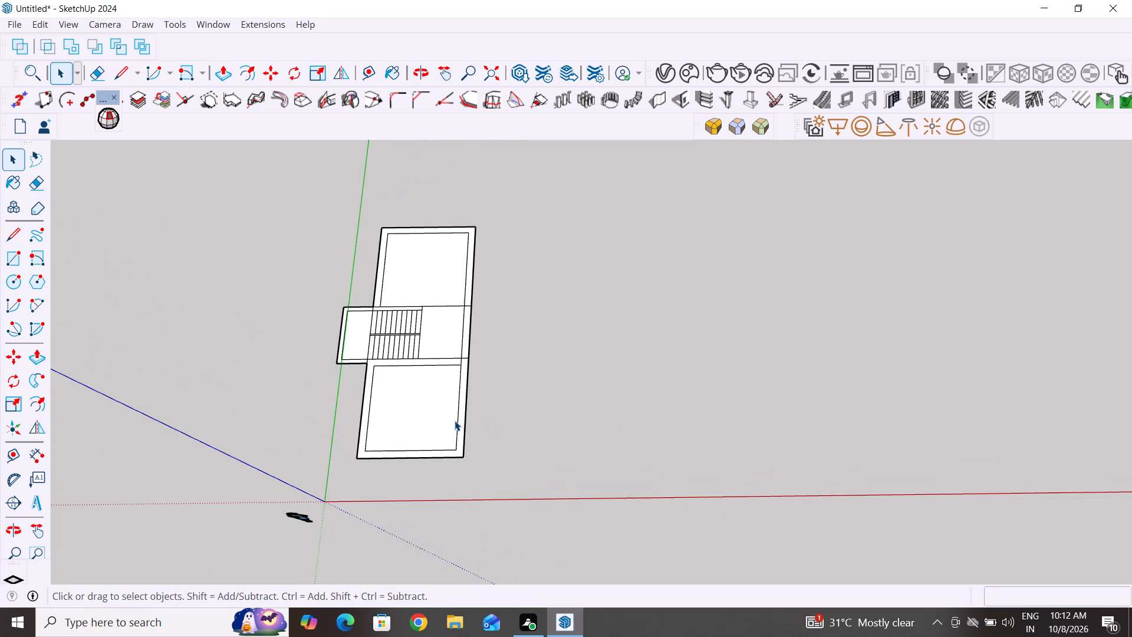
pyautogui.moveTo(512, 430); pyautogui.dragTo(558, 376, button='middle')
pyautogui.scroll(1, 547, 379)
pyautogui.scroll(-5, 488, 411)
pyautogui.moveTo(552, 419); pyautogui.dragTo(526, 412, button='middle')
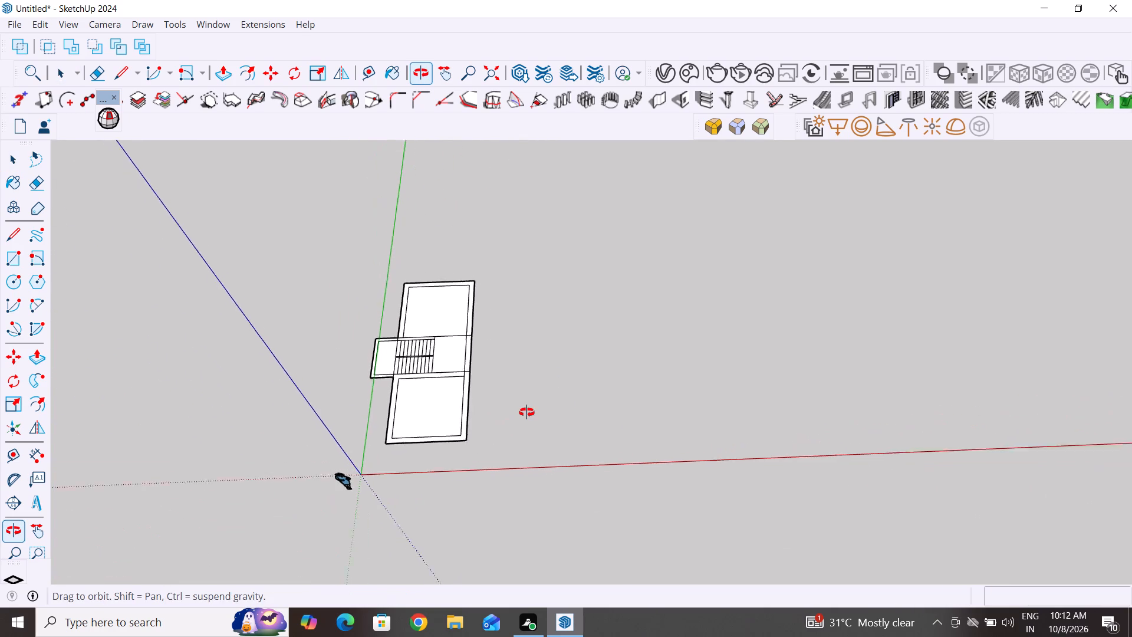
pyautogui.moveTo(526, 412); pyautogui.dragTo(531, 406, button='middle')
pyautogui.moveTo(656, 393); pyautogui.dragTo(650, 426, button='middle')
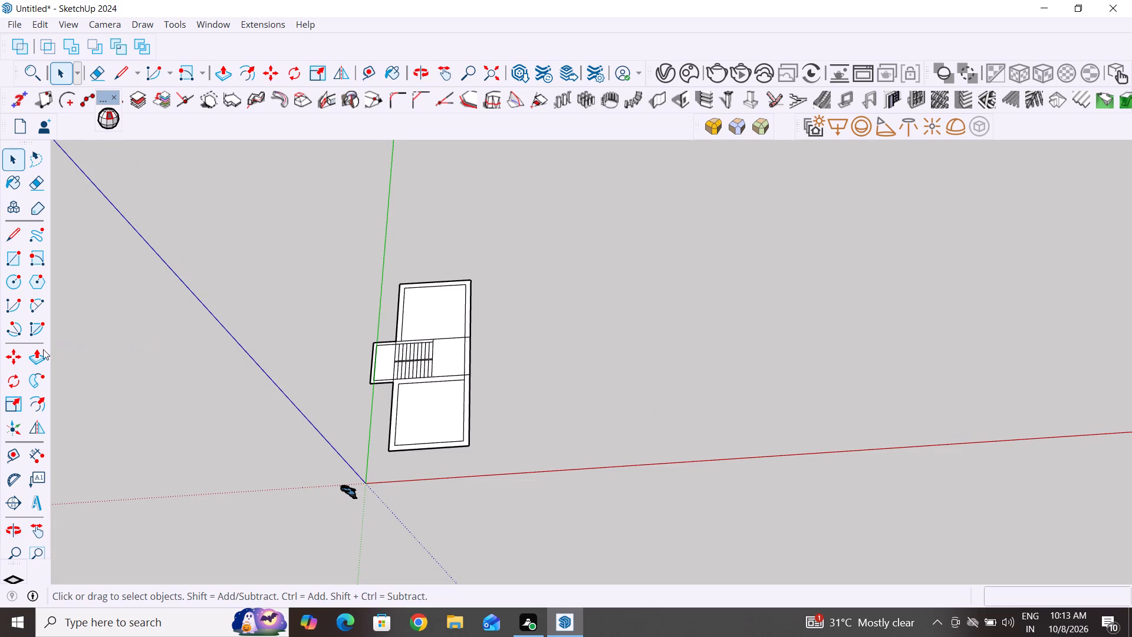
pyautogui.click(22, 452)
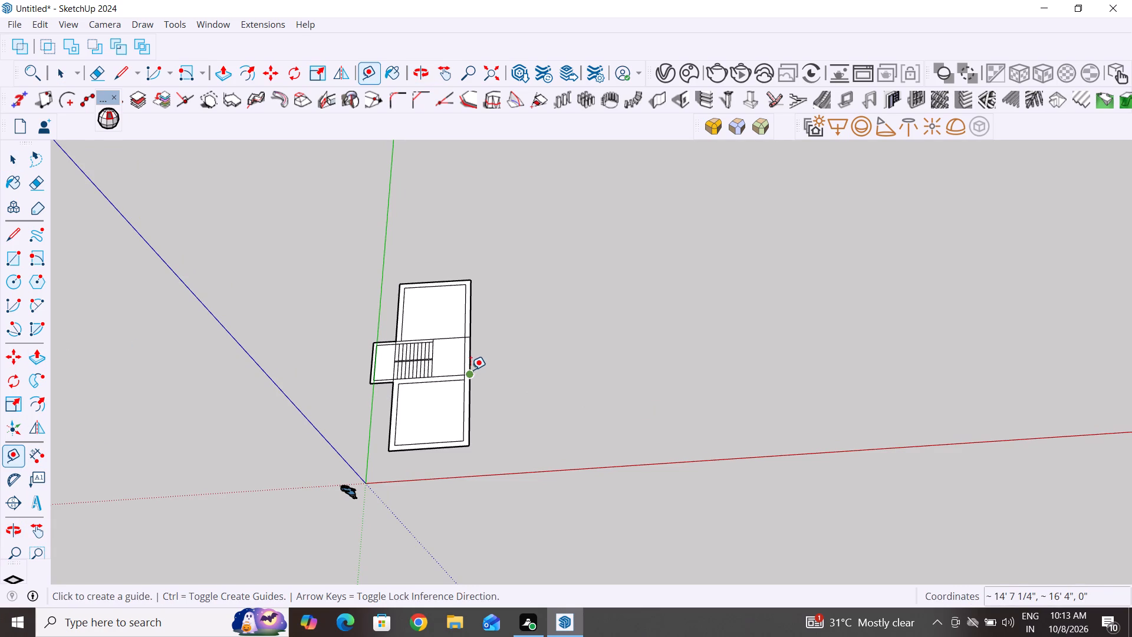
pyautogui.click(470, 370)
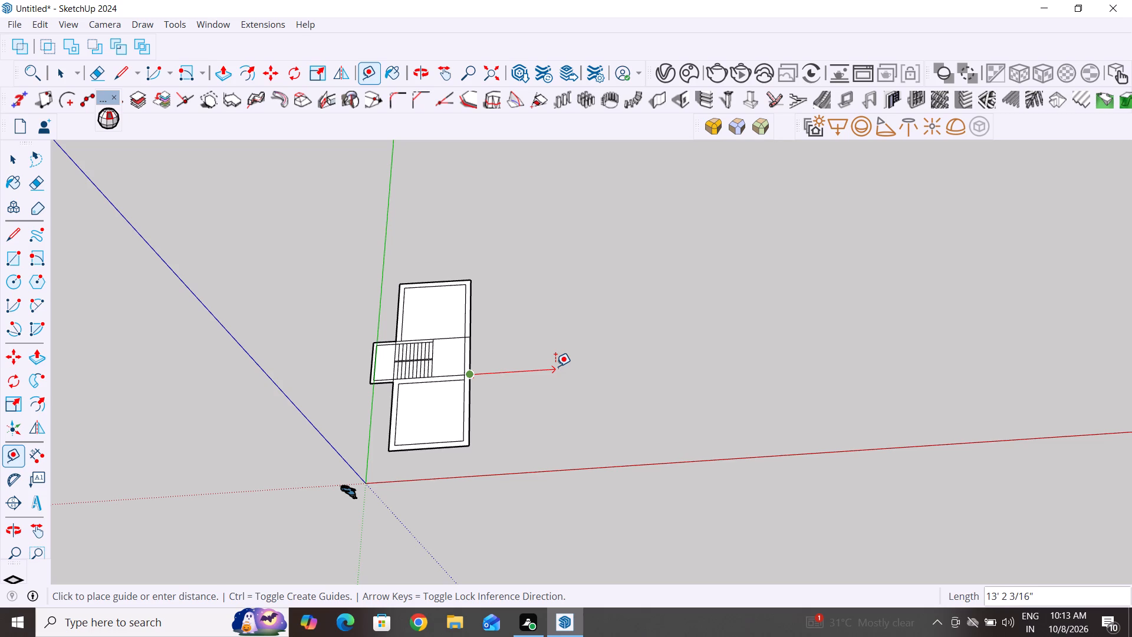
pyautogui.write('10')
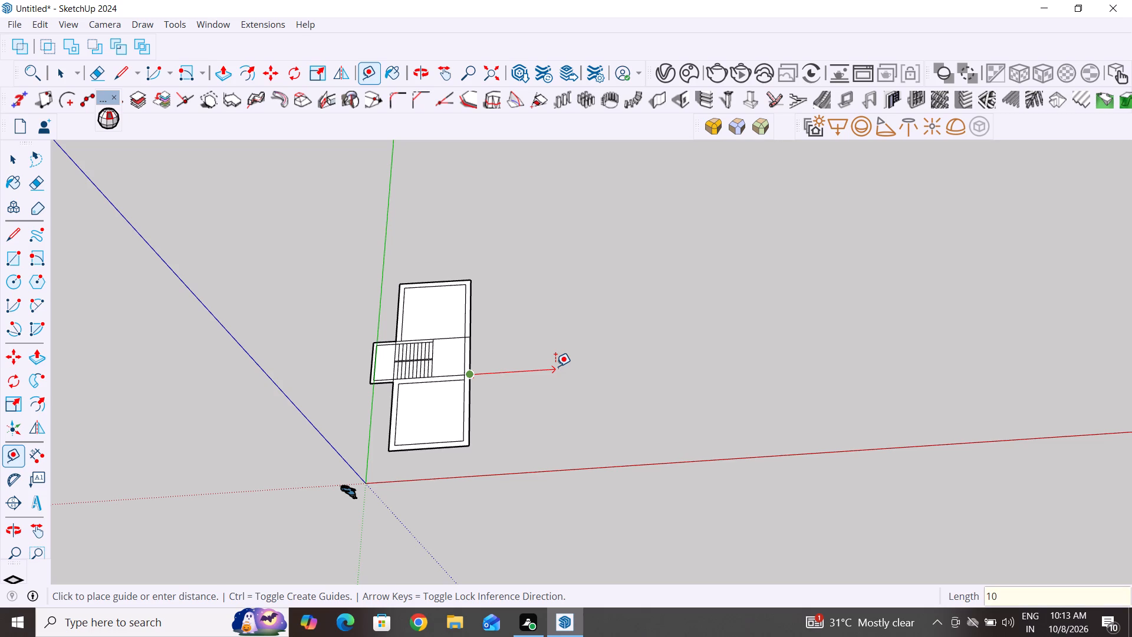
pyautogui.press("'")
pyautogui.press('Return')
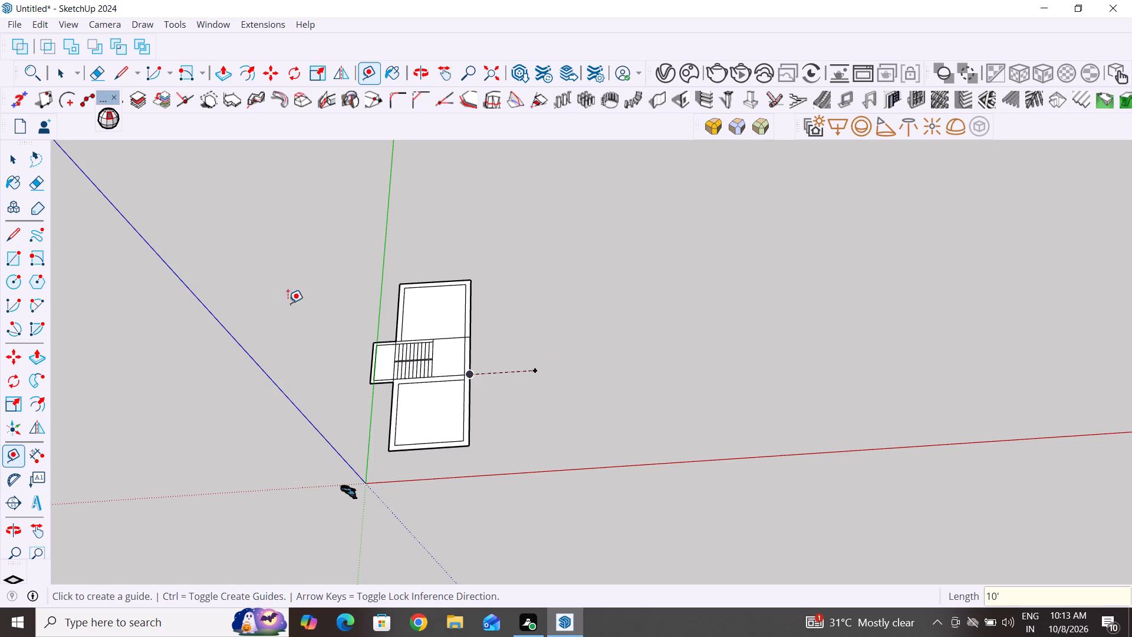
pyautogui.click(19, 262)
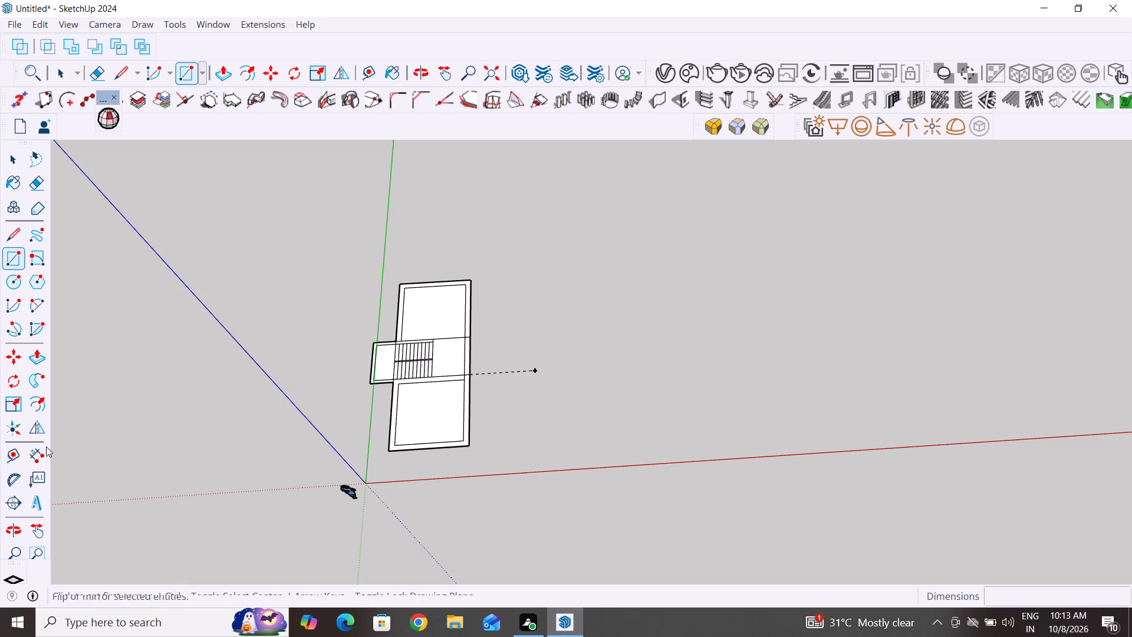
pyautogui.click(10, 461)
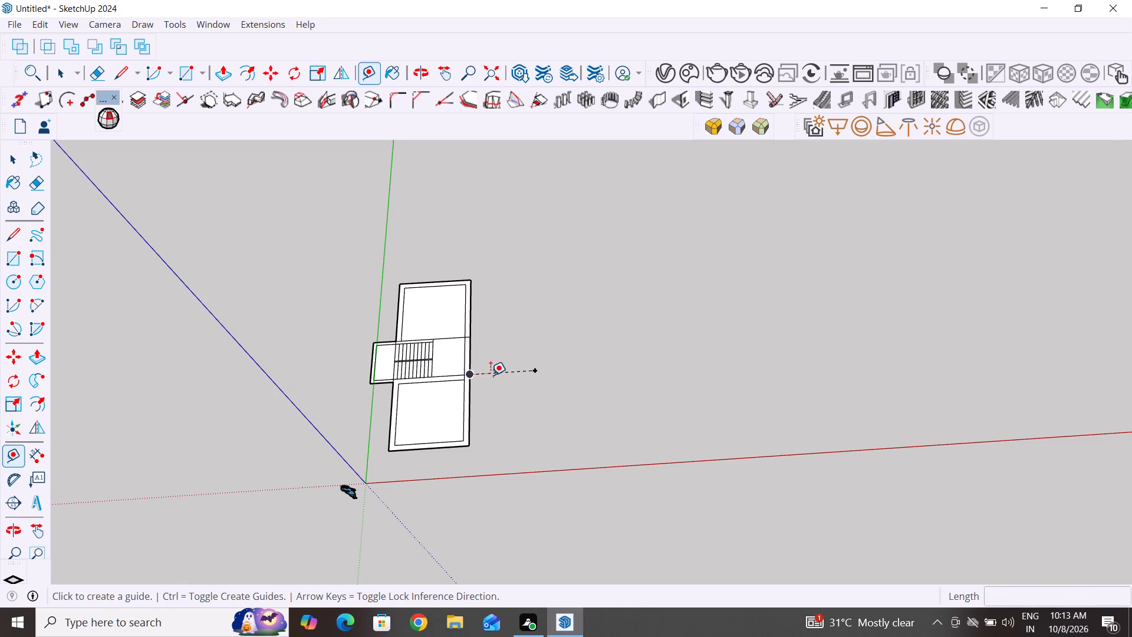
pyautogui.click(472, 358)
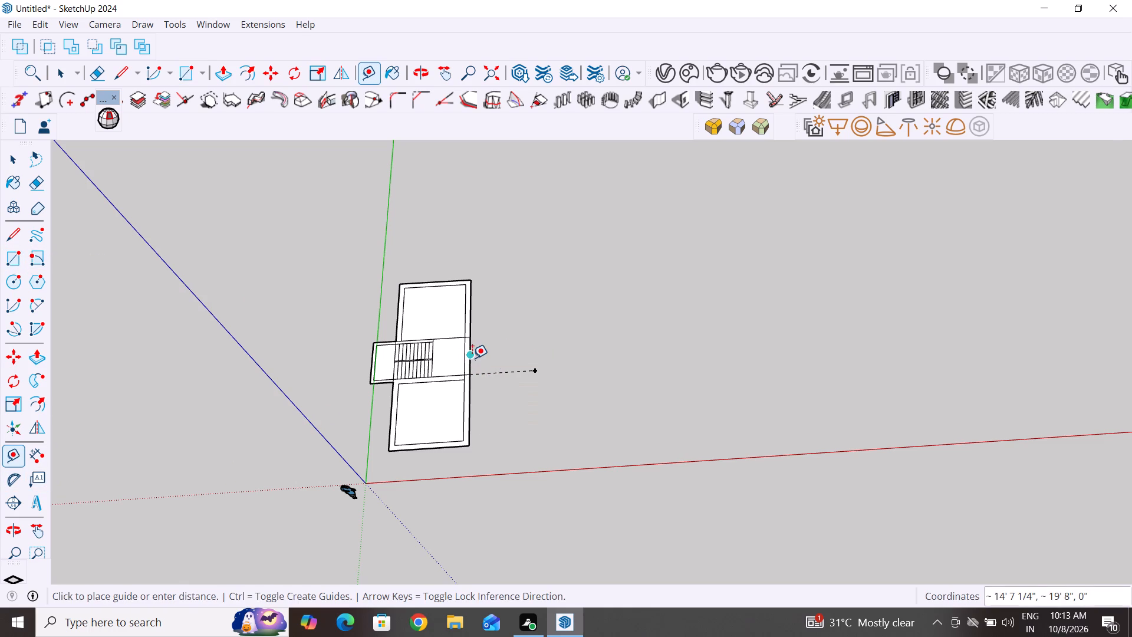
pyautogui.click(532, 367)
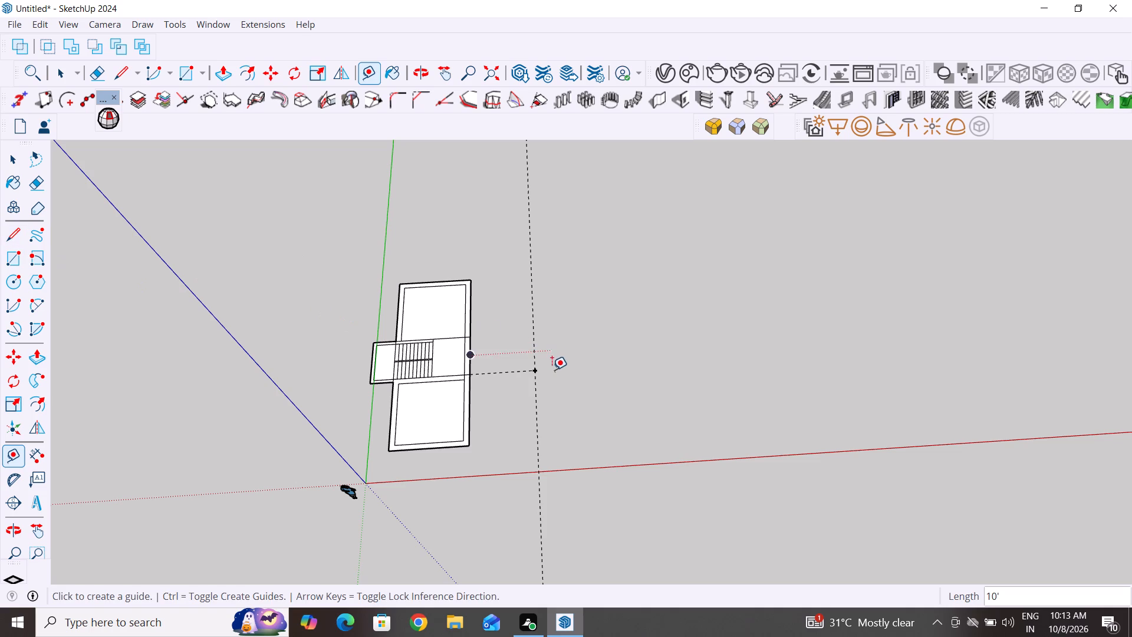
# Add a parallel guide 10" beyond the 10' guide to mark the wall thickness.
pyautogui.click(538, 397)
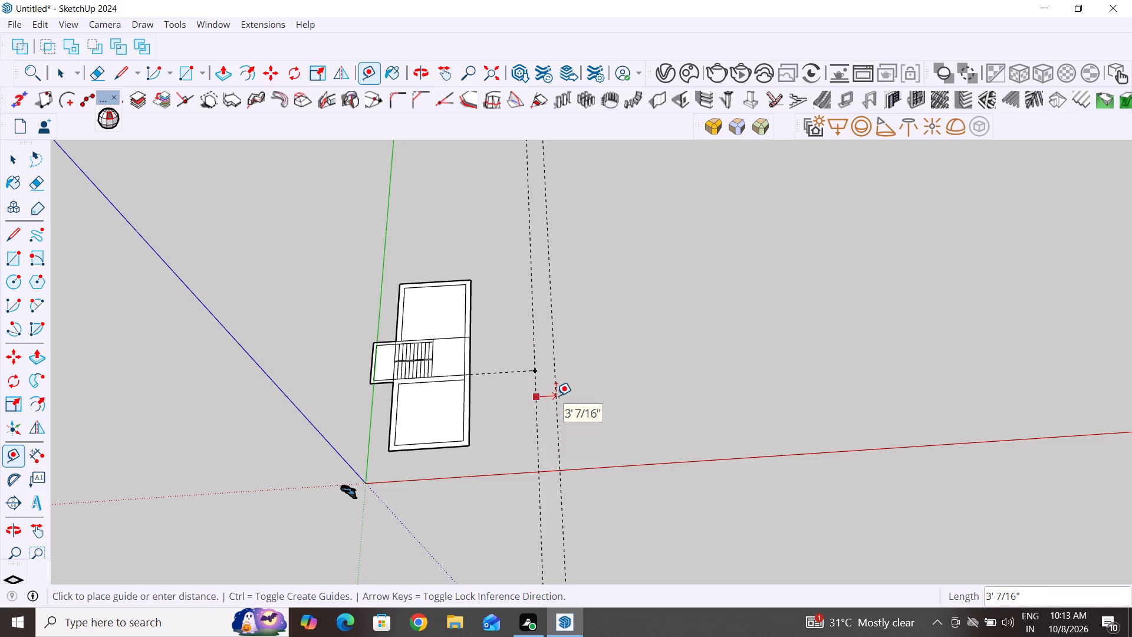
pyautogui.write('10')
pyautogui.hotkey('shift', '"')
pyautogui.press('Return')
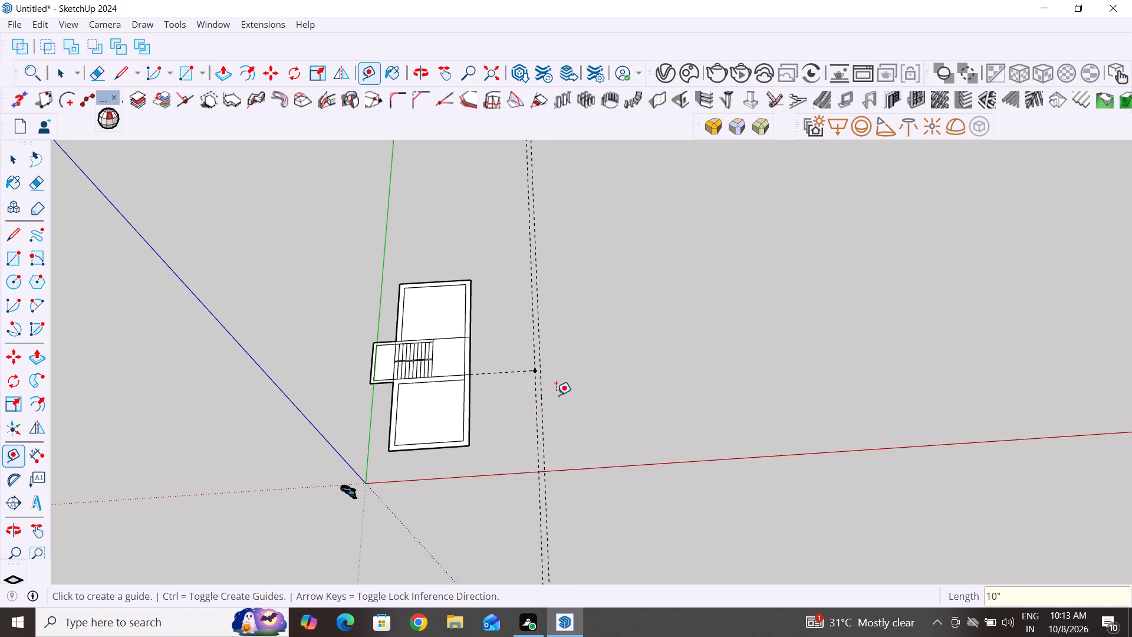
# Place another parallel guide line 10' out from the 10" wall-thickness guide.
pyautogui.click(538, 352)
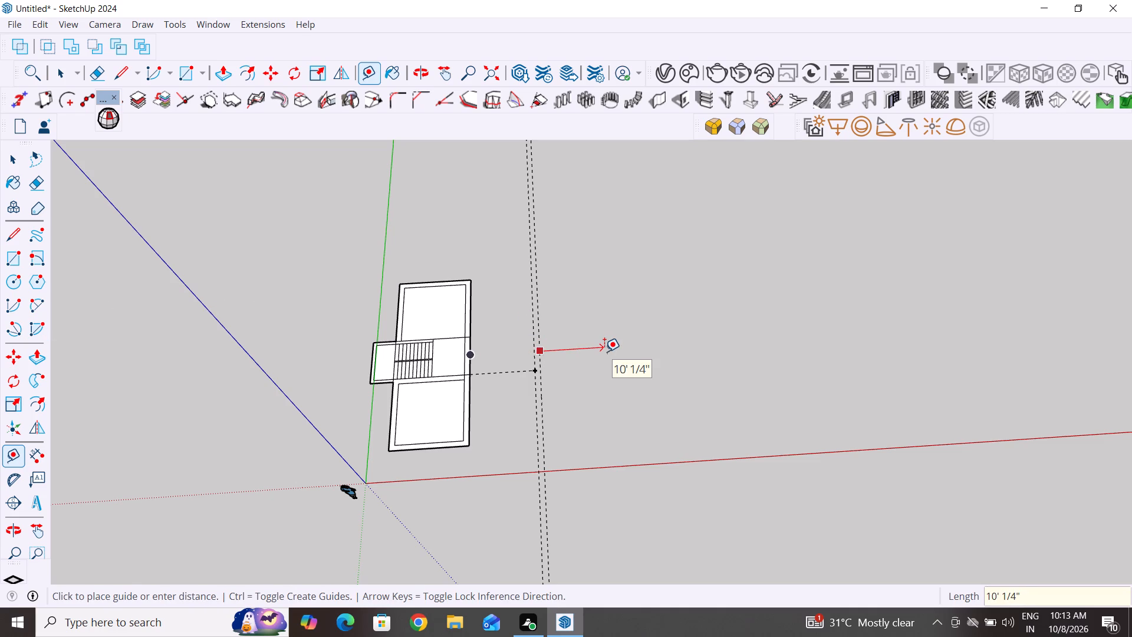
pyautogui.write('10')
pyautogui.press("'")
pyautogui.press('Return')
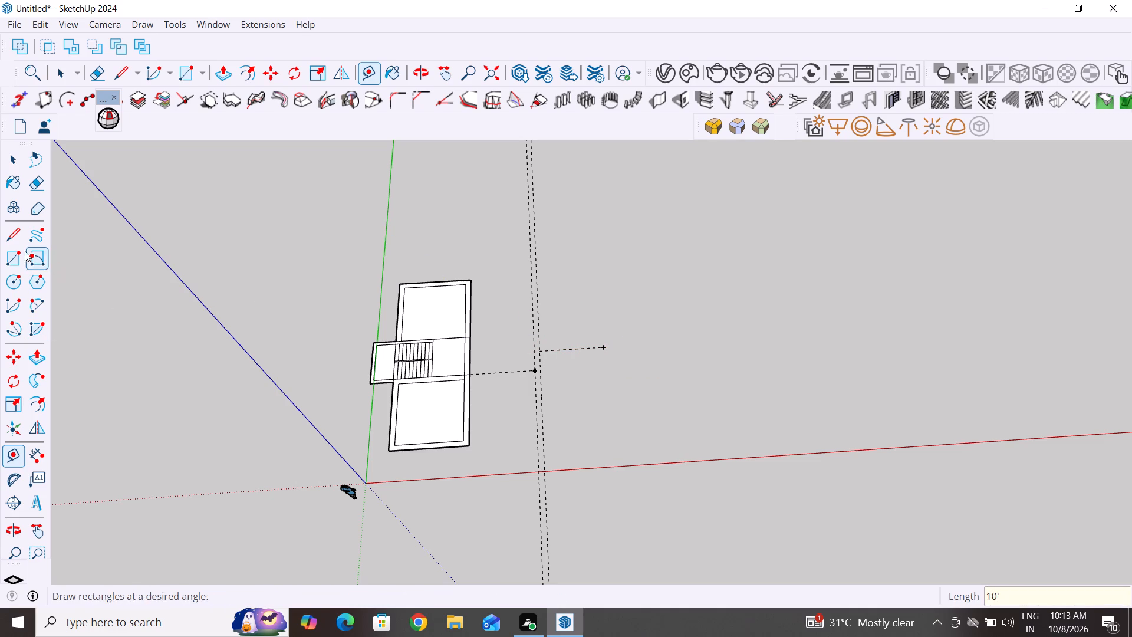
pyautogui.click(14, 455)
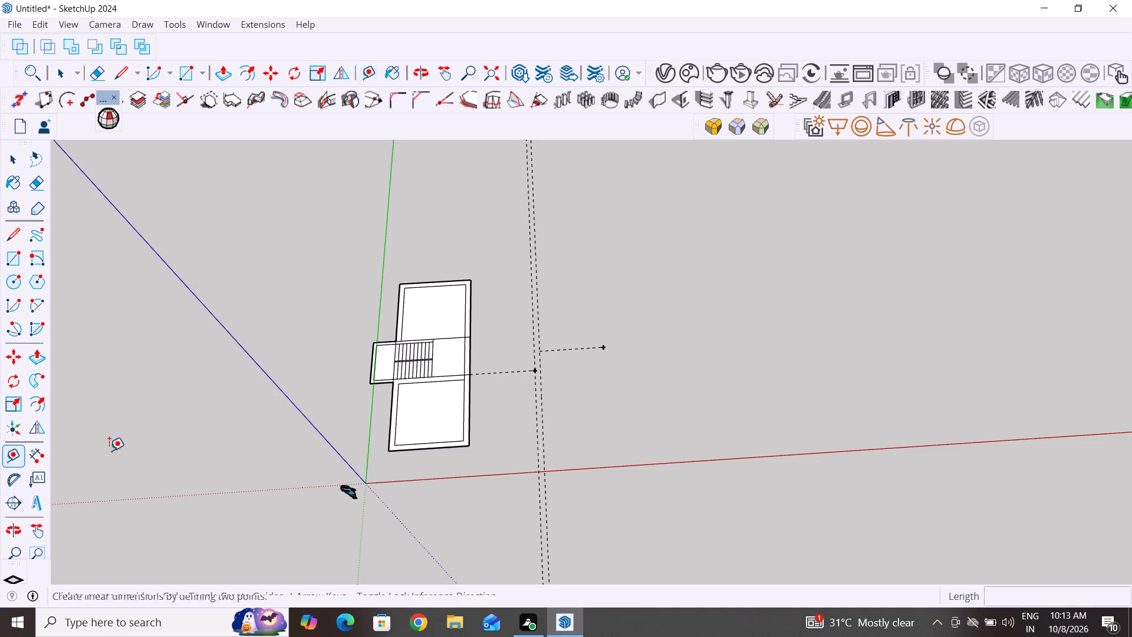
pyautogui.click(543, 399)
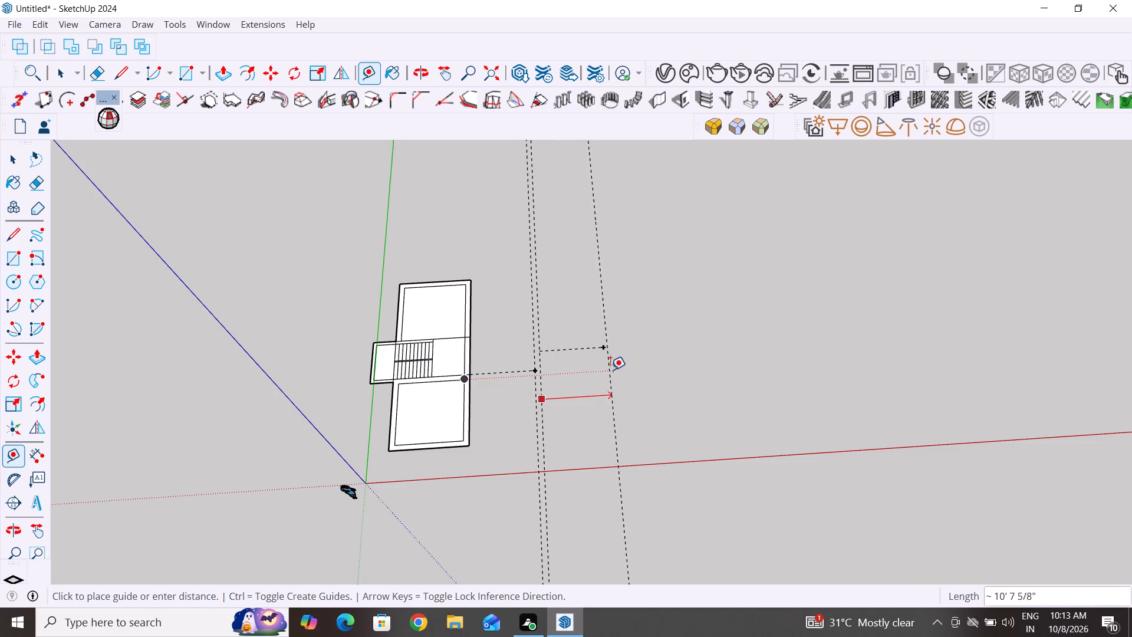
pyautogui.click(601, 349)
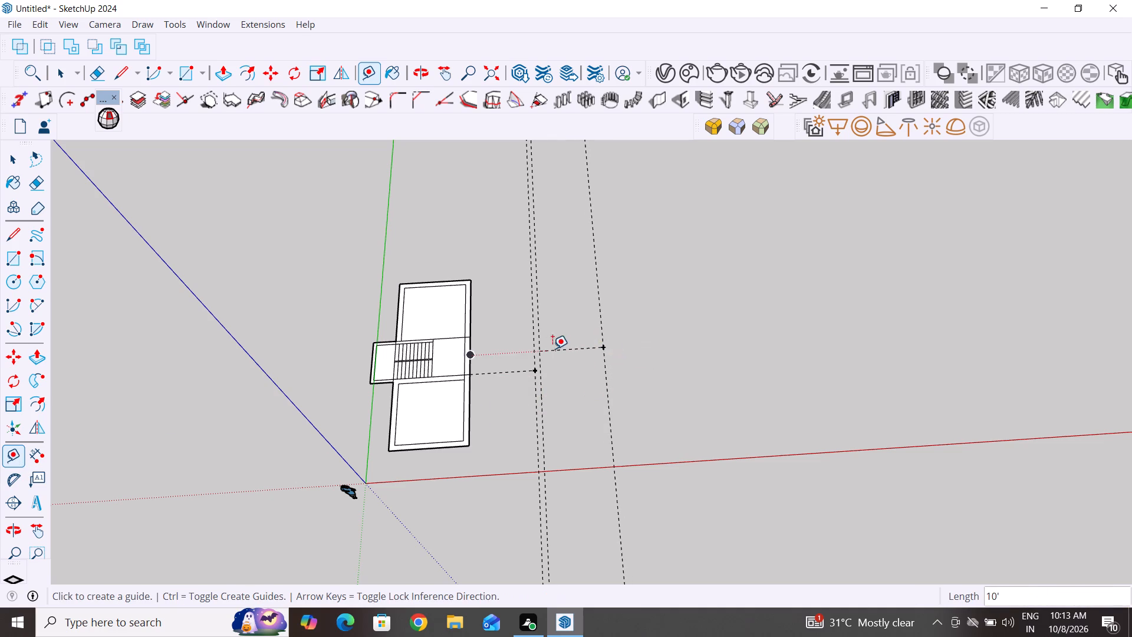
# Add a parallel guide 10" beyond the newest guide to mark the outermost wall's thickness.
pyautogui.click(607, 395)
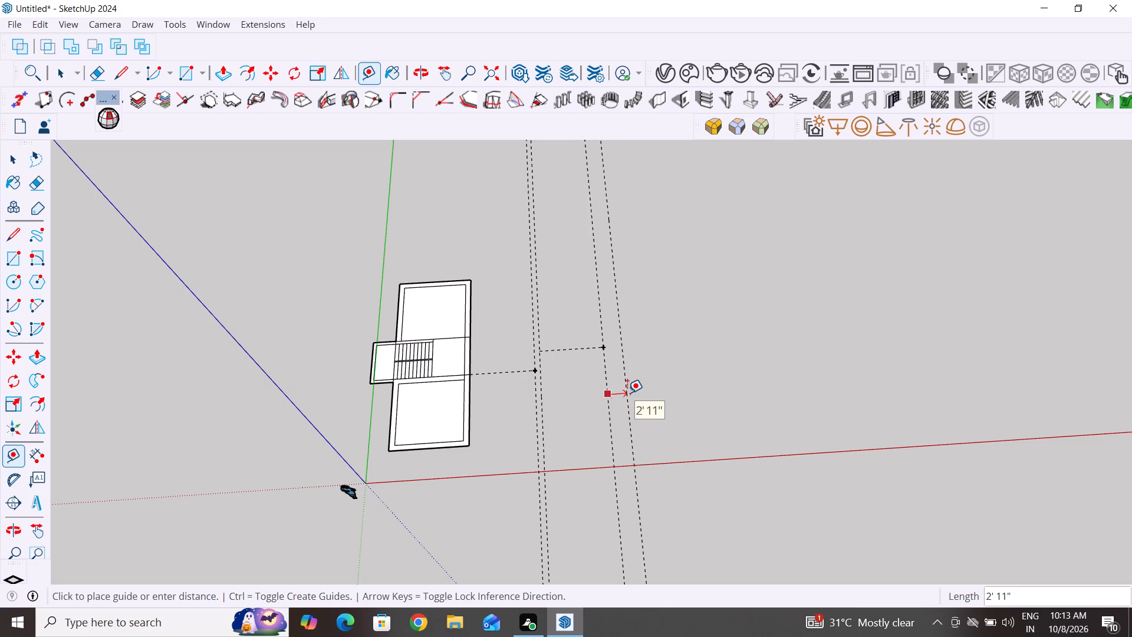
pyautogui.write('10')
pyautogui.hotkey('shift', '"')
pyautogui.press('Return')
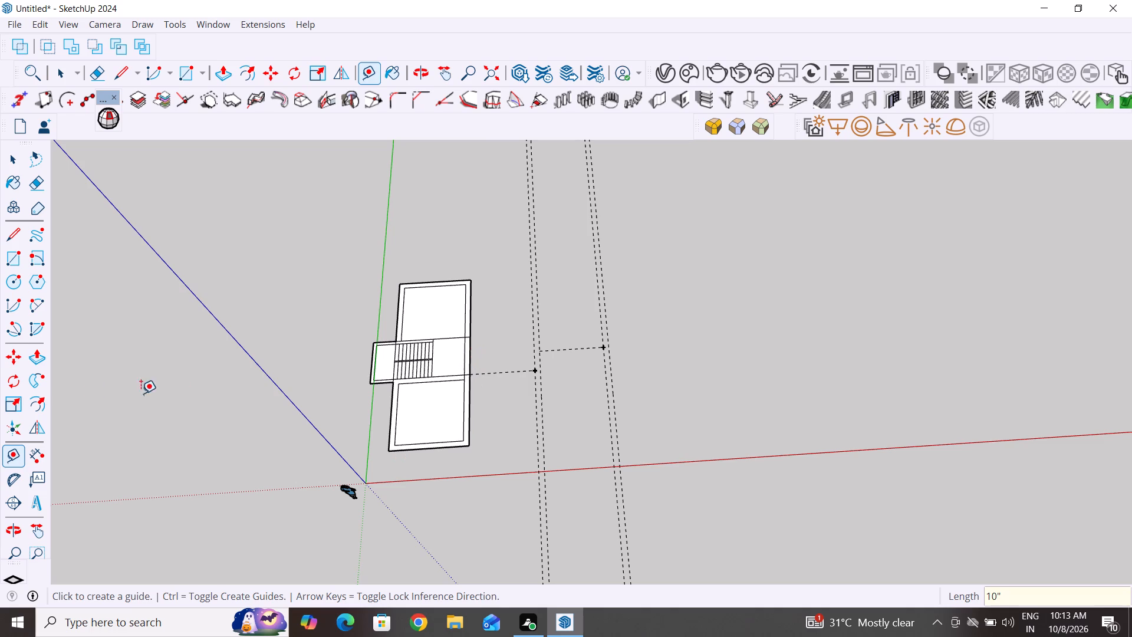
# Draw 21' 8" lines from the long wall's two outer corners to the outermost guide and close the outline with a 29' 2" line.
pyautogui.click(10, 231)
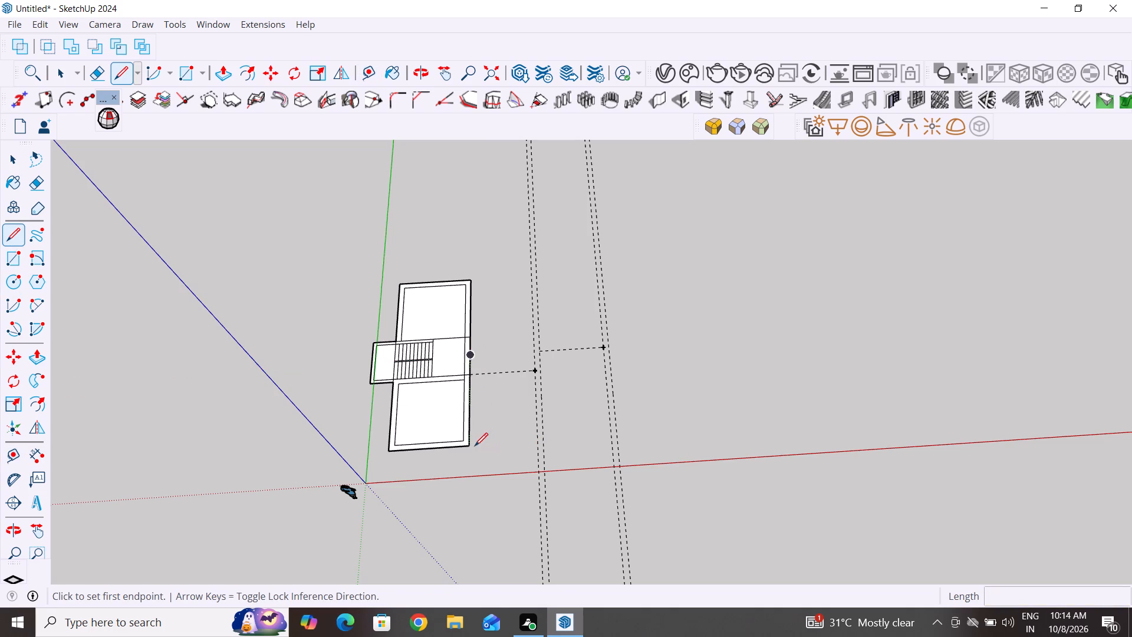
pyautogui.click(472, 444)
pyautogui.click(617, 438)
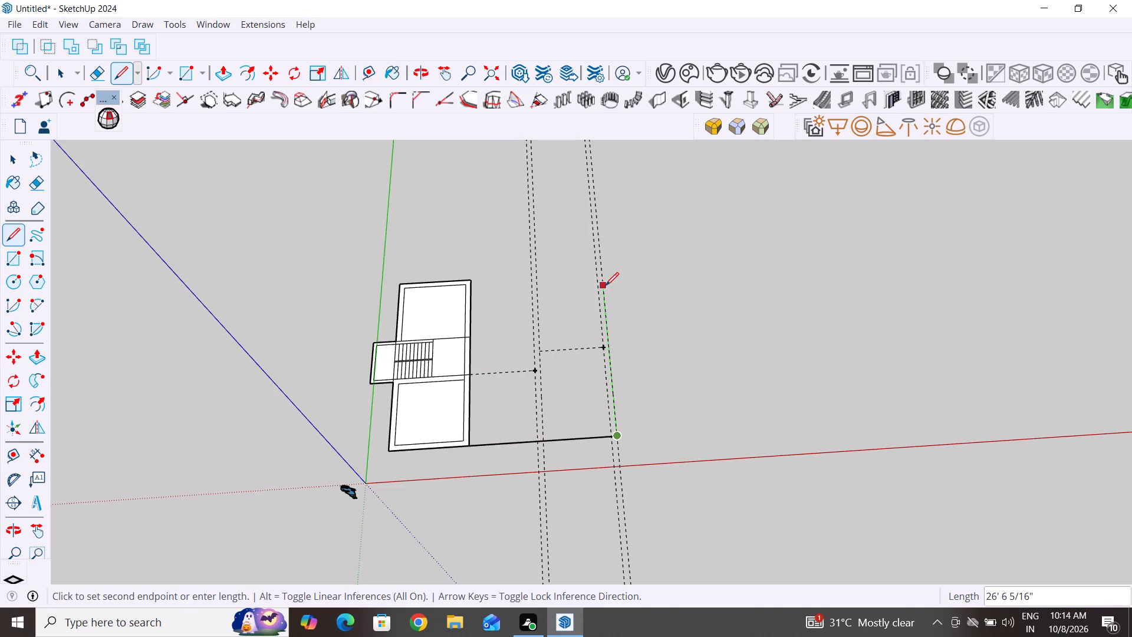
pyautogui.press('Escape')
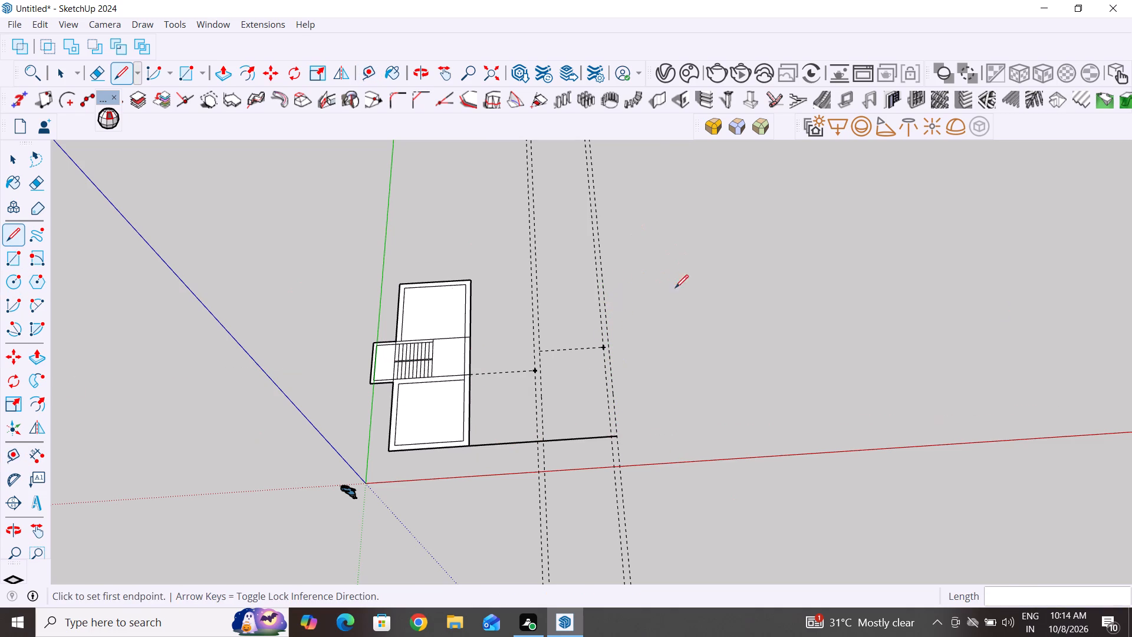
pyautogui.press('Escape')
pyautogui.click(12, 236)
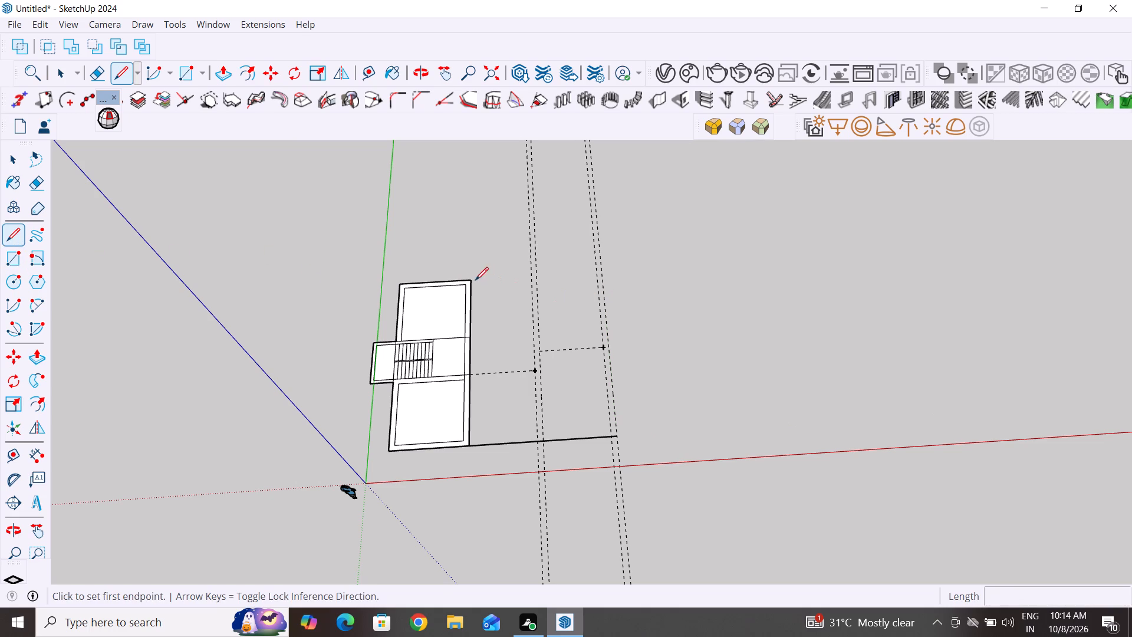
pyautogui.click(468, 280)
pyautogui.click(602, 274)
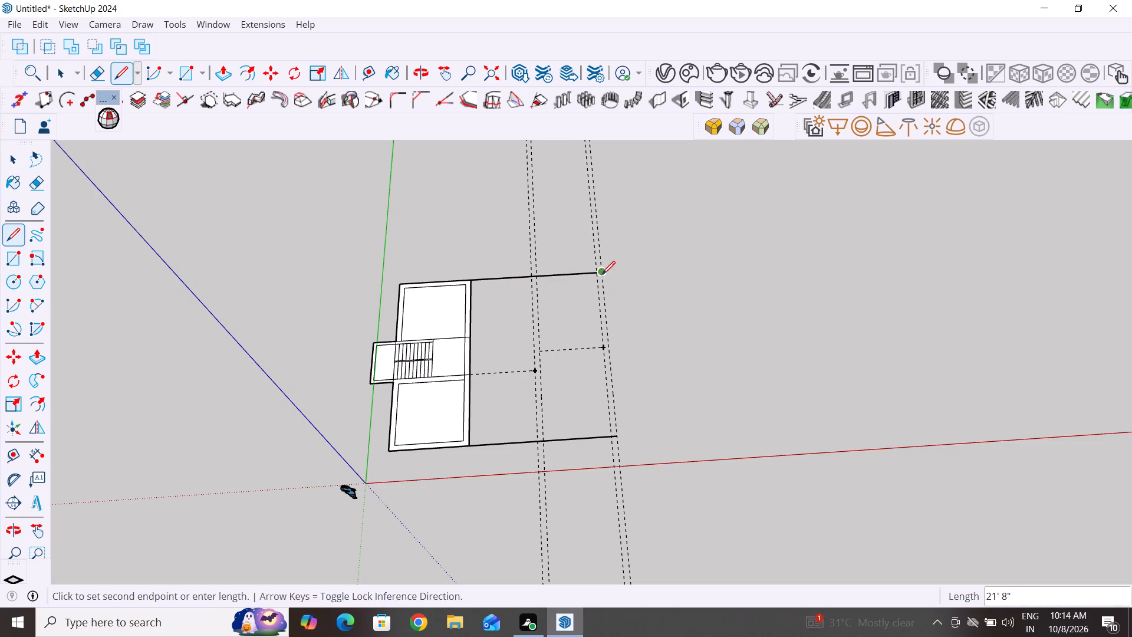
pyautogui.click(619, 435)
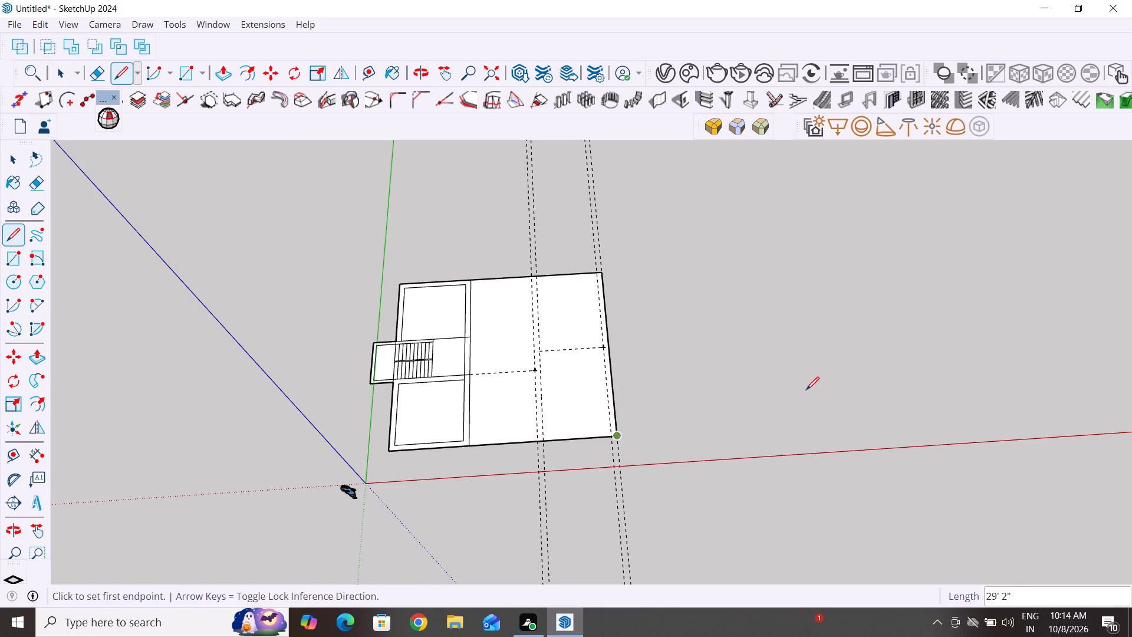
# Draw the inner wall line at the end farther from the origin, from the room's inner corner to the outermost wall's inner guide.
pyautogui.click(13, 239)
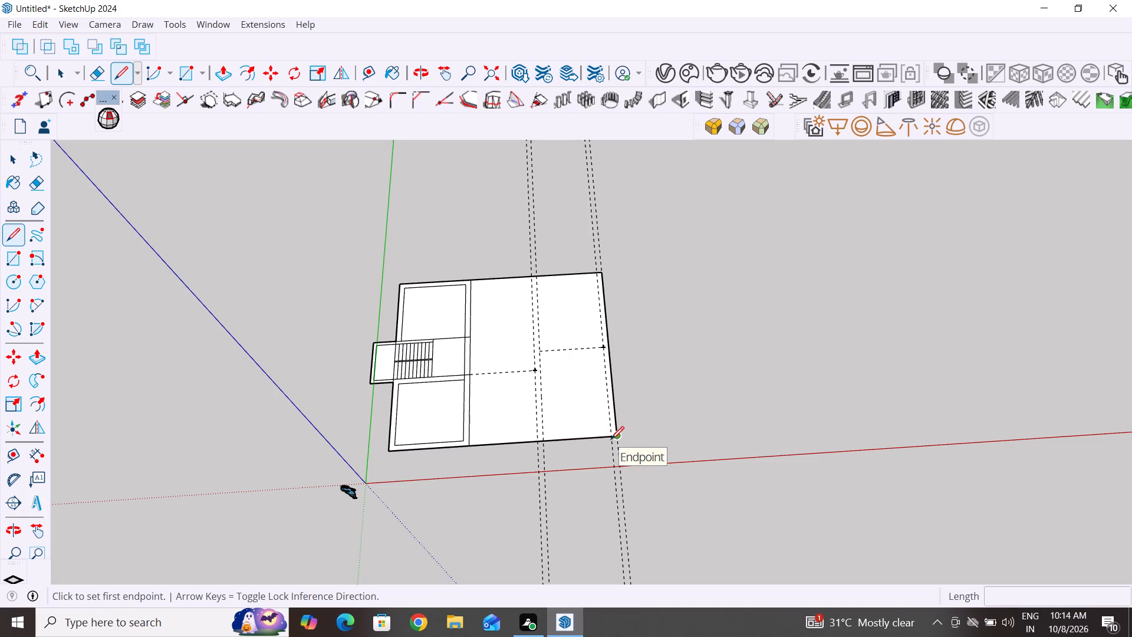
pyautogui.moveTo(716, 458); pyautogui.dragTo(732, 588, button='middle')
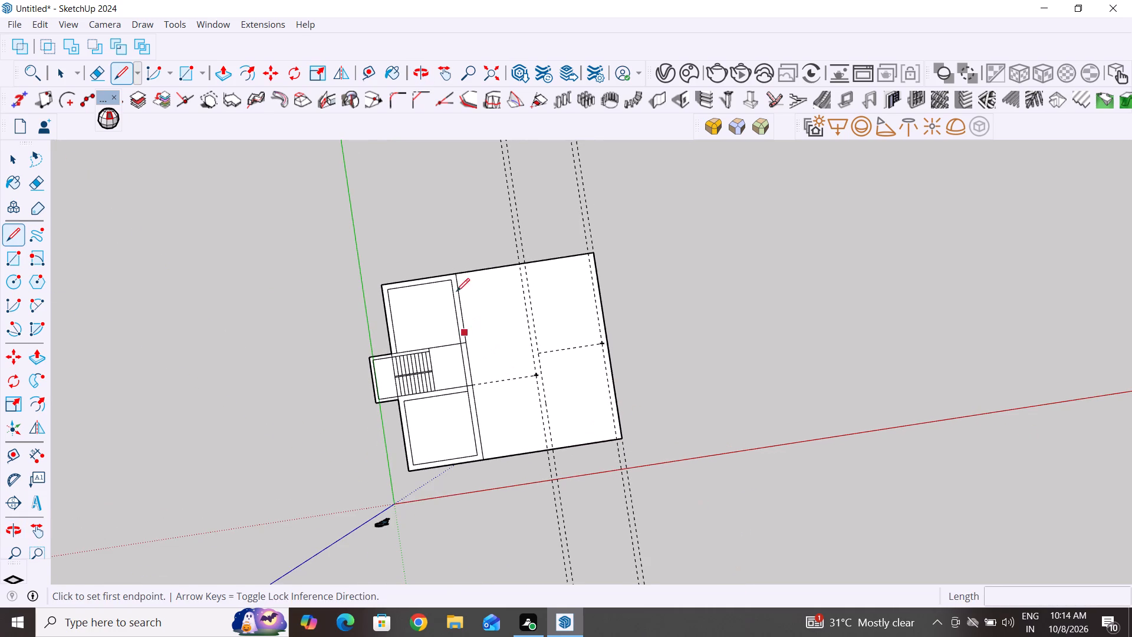
pyautogui.scroll(8, 432, 257)
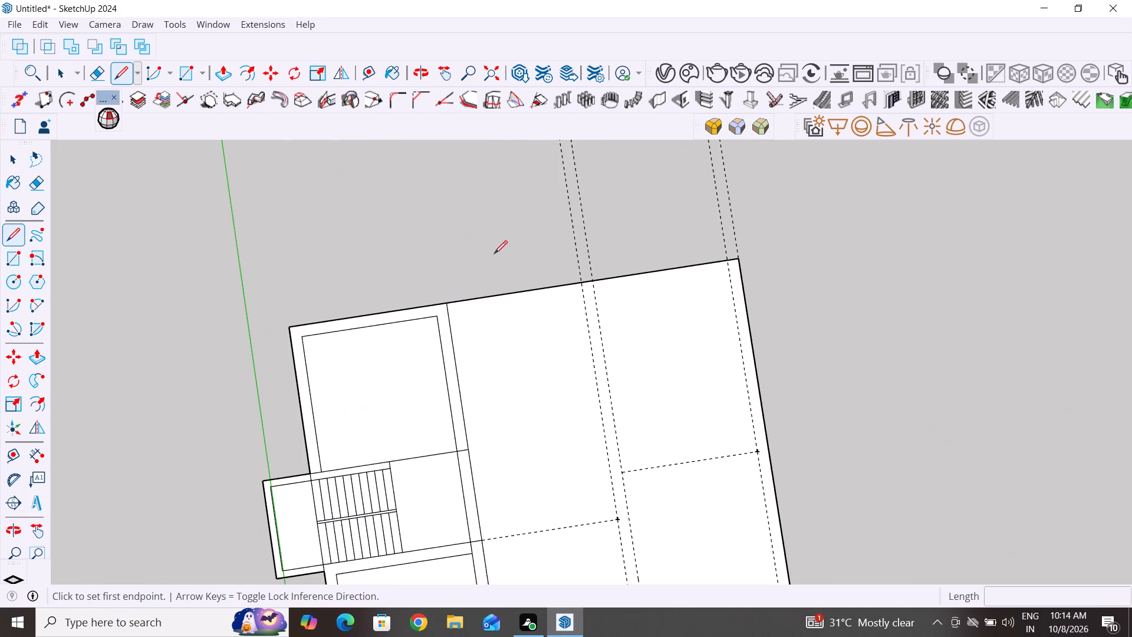
pyautogui.click(436, 320)
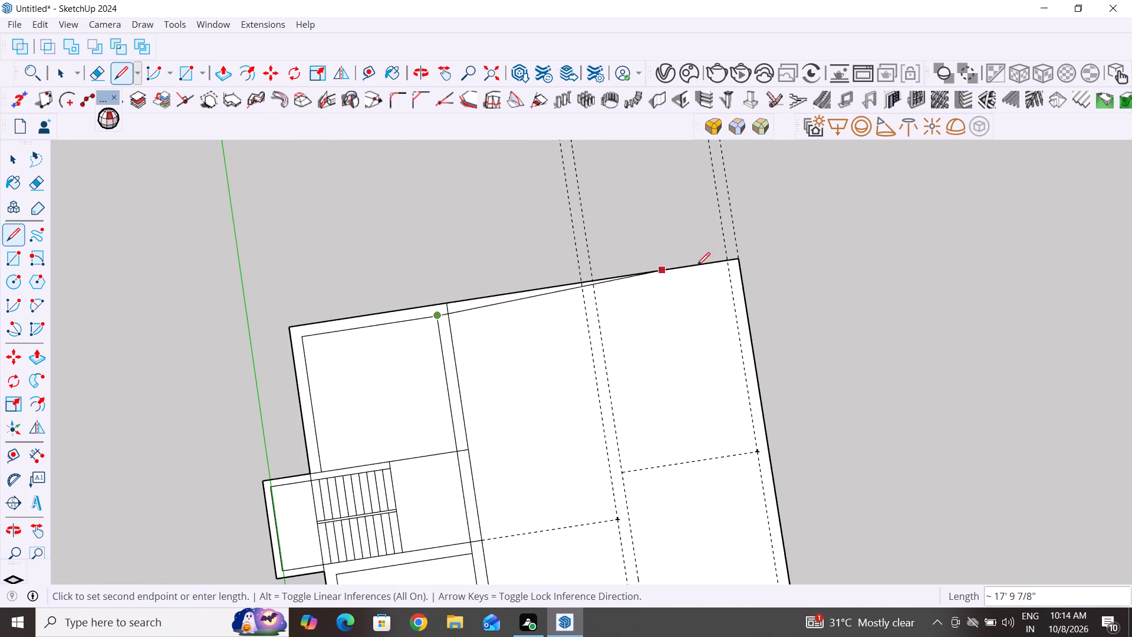
pyautogui.click(730, 275)
pyautogui.scroll(-9, 730, 275)
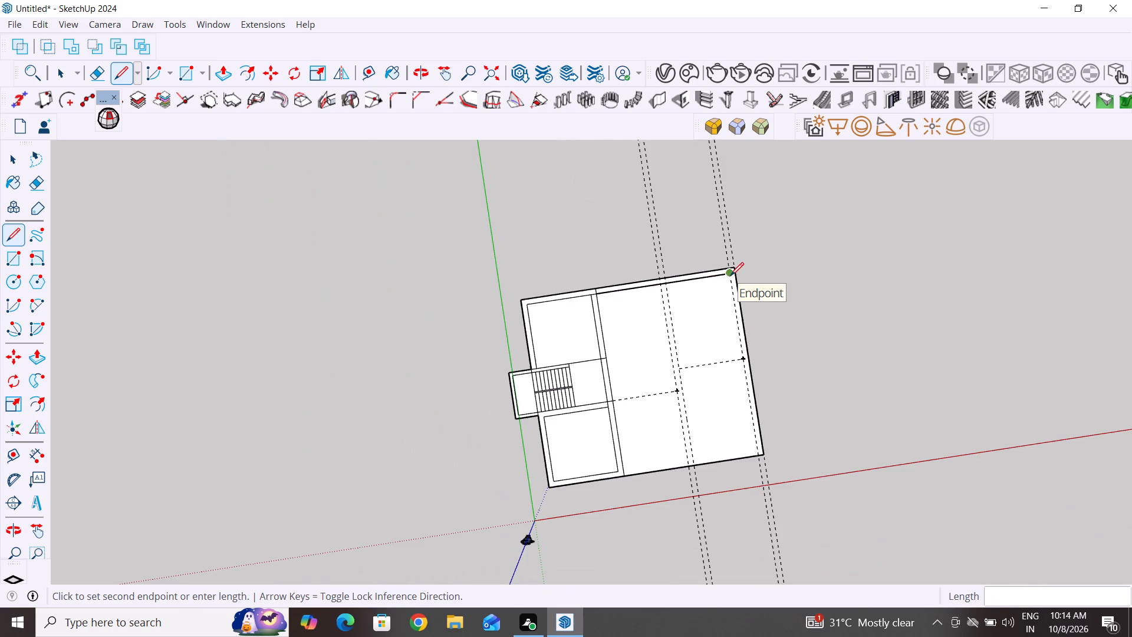
pyautogui.press('space')
# Draw a 21' 8" inner wall line at the end nearer the red axis, from the room's inner corner to the same guide.
pyautogui.click(19, 232)
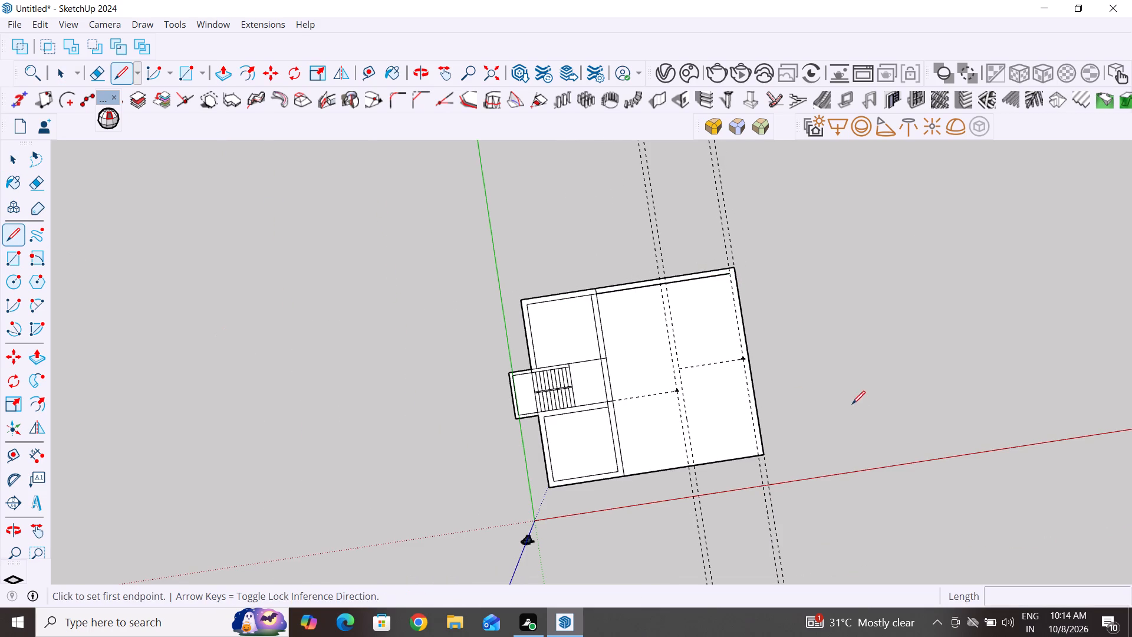
pyautogui.scroll(9, 807, 465)
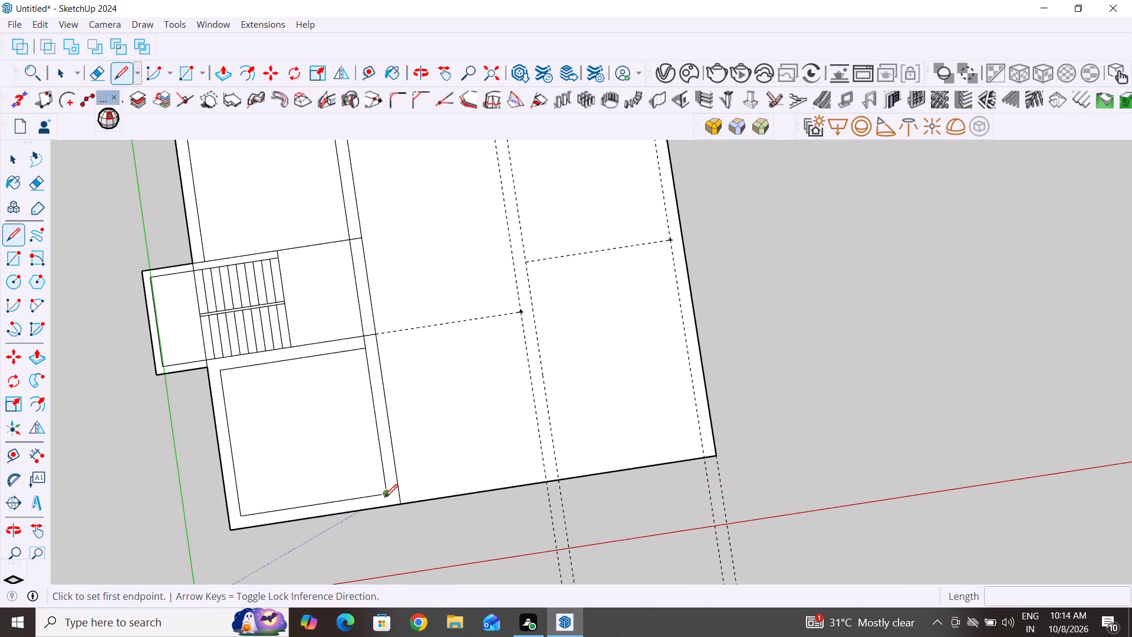
pyautogui.click(386, 495)
pyautogui.click(705, 443)
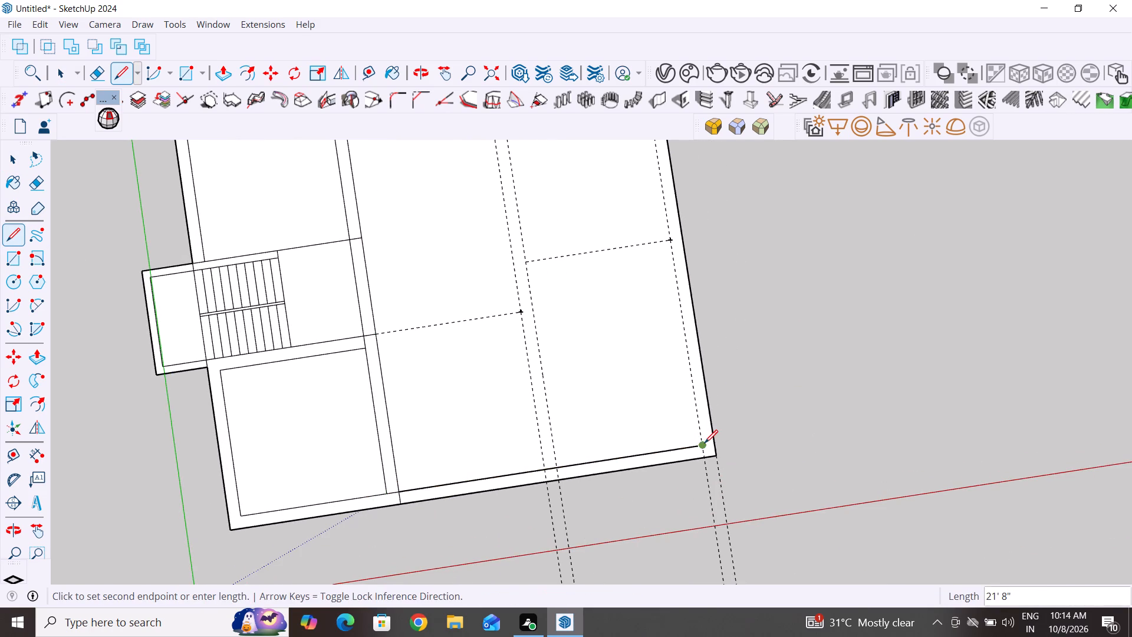
pyautogui.press('space')
# Join the free ends of the two inner wall lines with a line along the outermost wall's inner guide.
pyautogui.click(14, 229)
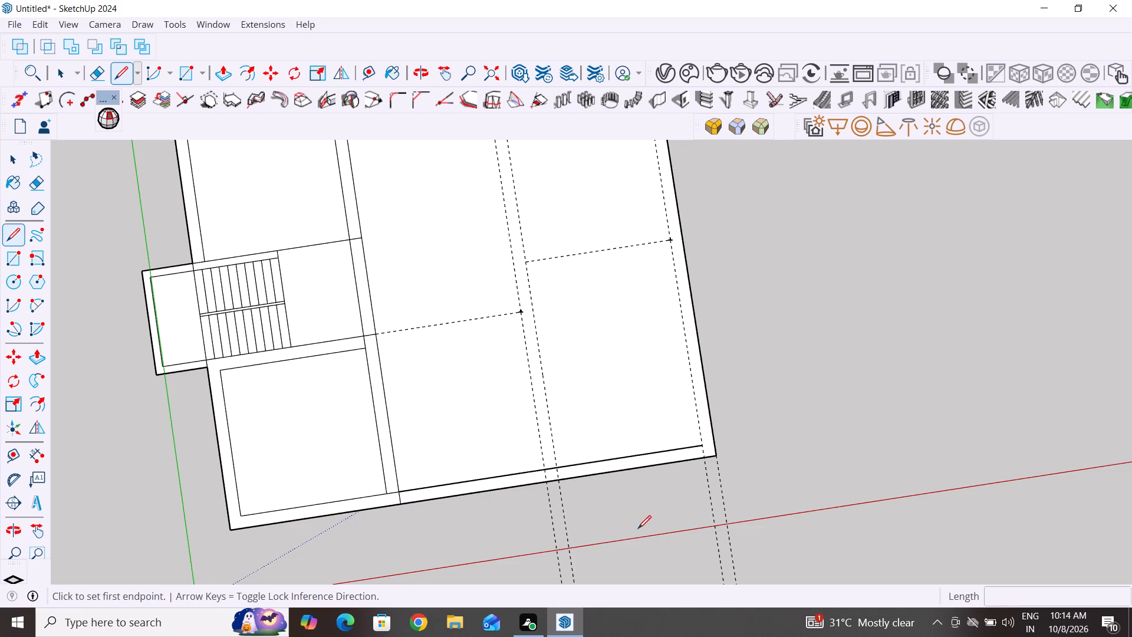
pyautogui.scroll(-5, 639, 526)
pyautogui.moveTo(735, 522); pyautogui.dragTo(630, 514, button='middle')
pyautogui.moveTo(628, 510); pyautogui.dragTo(460, 367, button='middle')
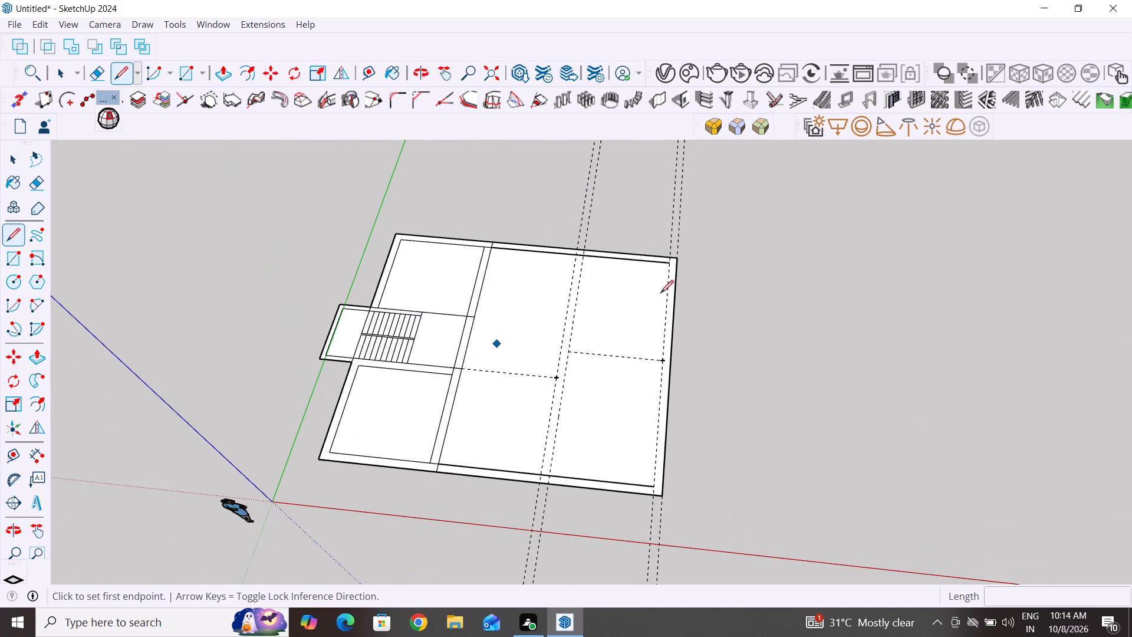
pyautogui.scroll(3, 660, 293)
pyautogui.click(673, 257)
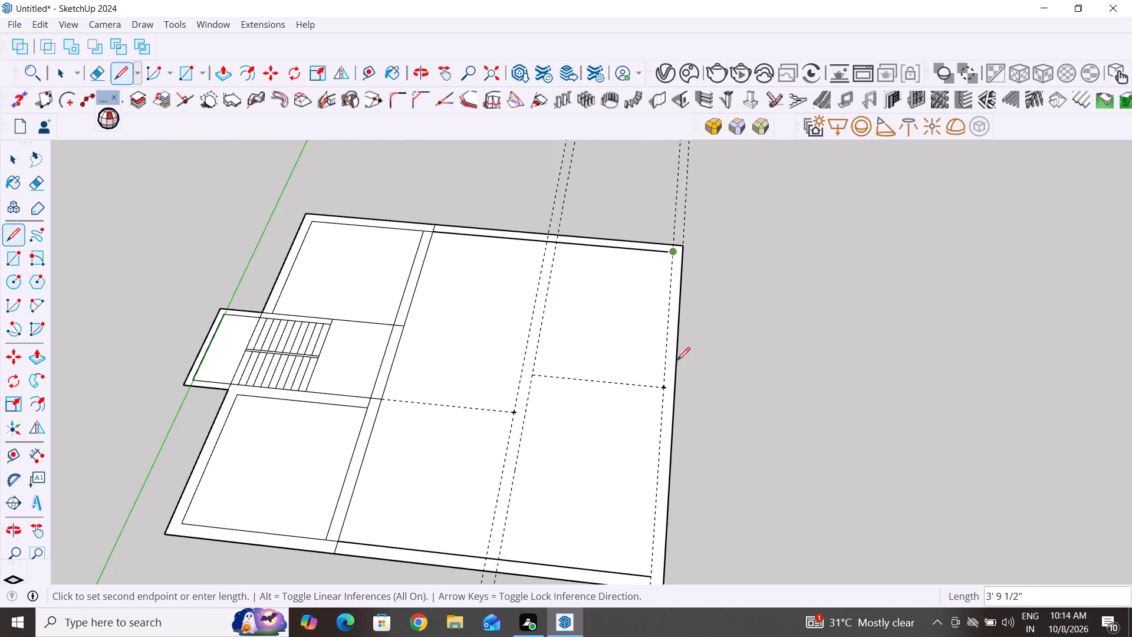
pyautogui.click(649, 575)
pyautogui.scroll(-5, 705, 512)
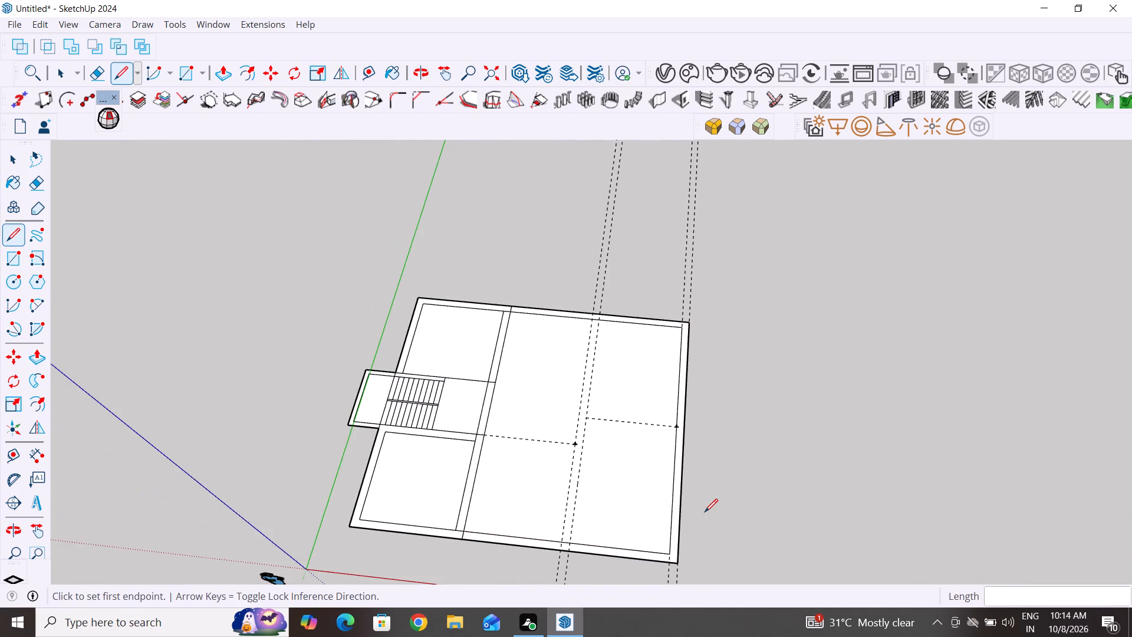
pyautogui.moveTo(716, 501); pyautogui.dragTo(711, 586, button='middle')
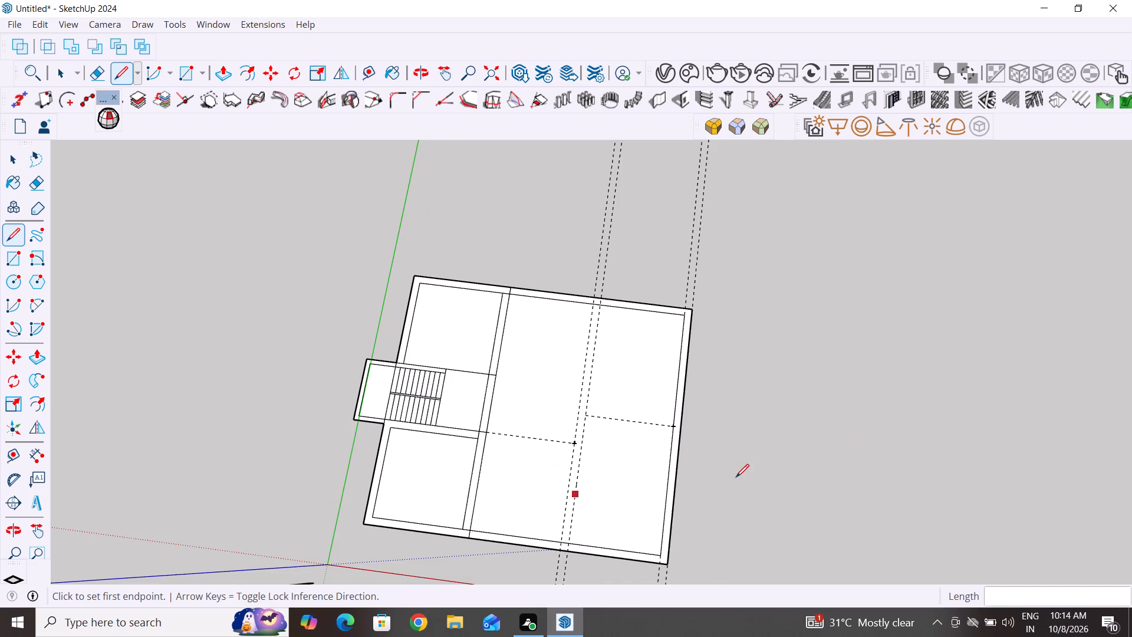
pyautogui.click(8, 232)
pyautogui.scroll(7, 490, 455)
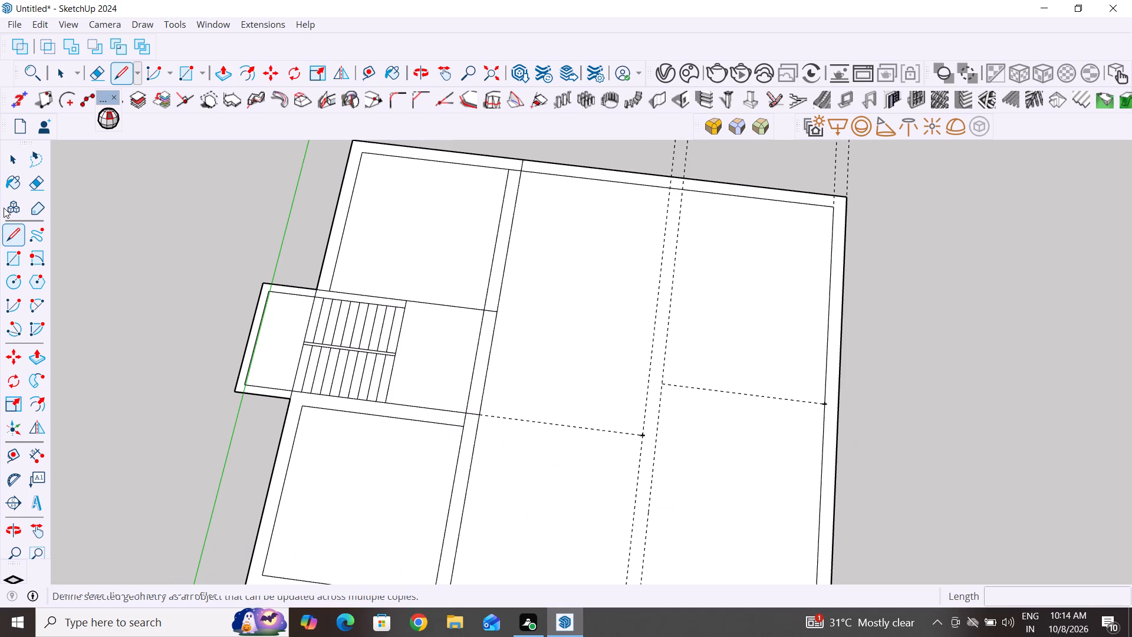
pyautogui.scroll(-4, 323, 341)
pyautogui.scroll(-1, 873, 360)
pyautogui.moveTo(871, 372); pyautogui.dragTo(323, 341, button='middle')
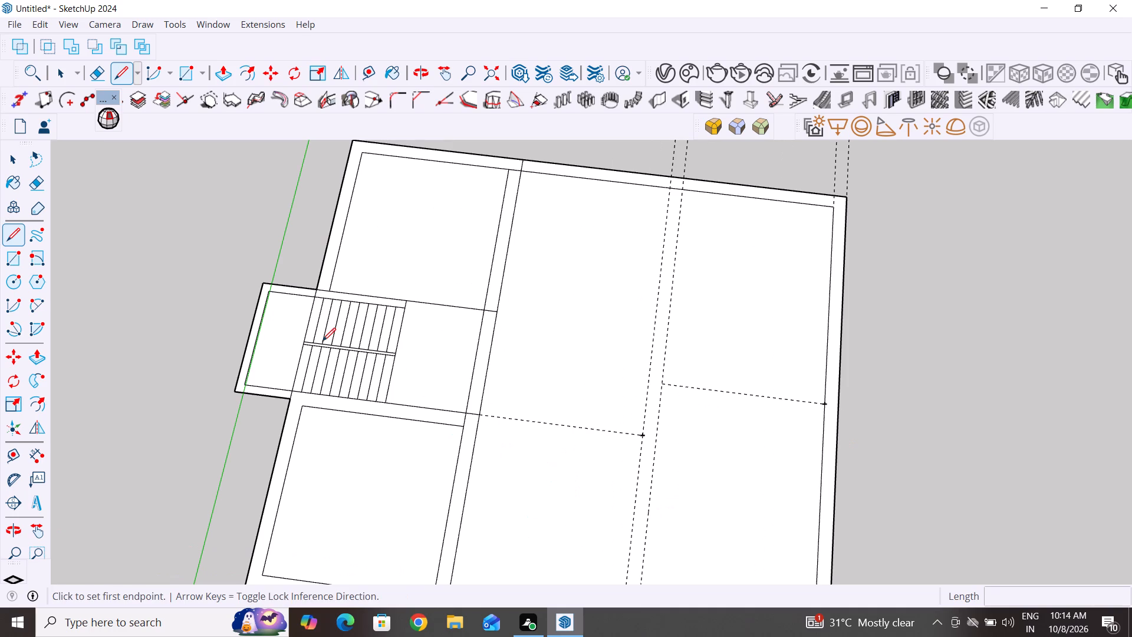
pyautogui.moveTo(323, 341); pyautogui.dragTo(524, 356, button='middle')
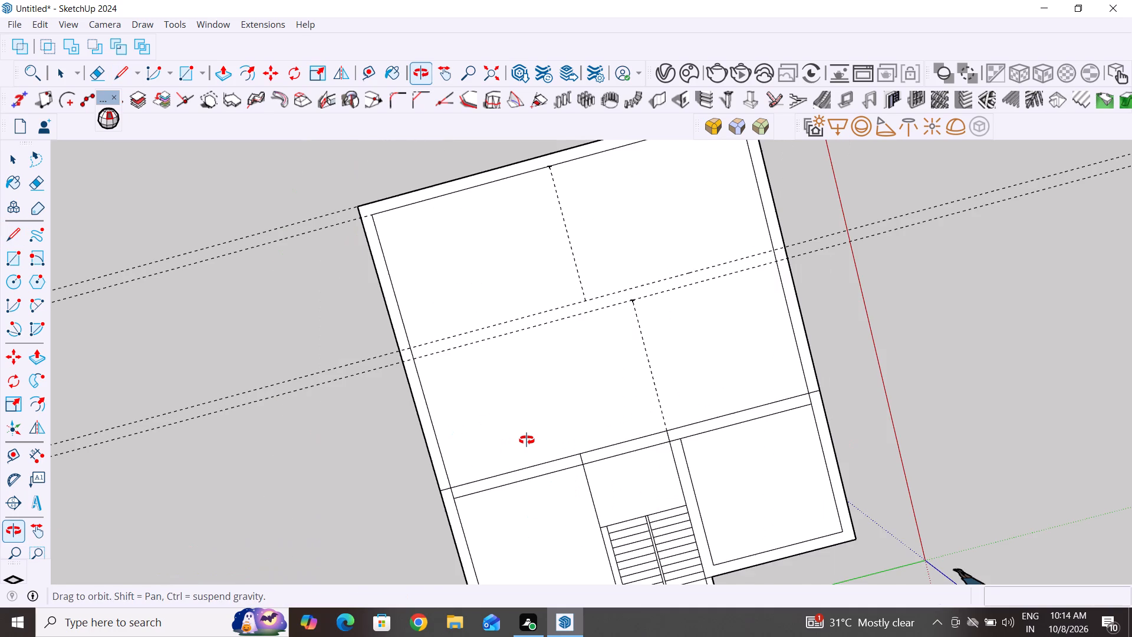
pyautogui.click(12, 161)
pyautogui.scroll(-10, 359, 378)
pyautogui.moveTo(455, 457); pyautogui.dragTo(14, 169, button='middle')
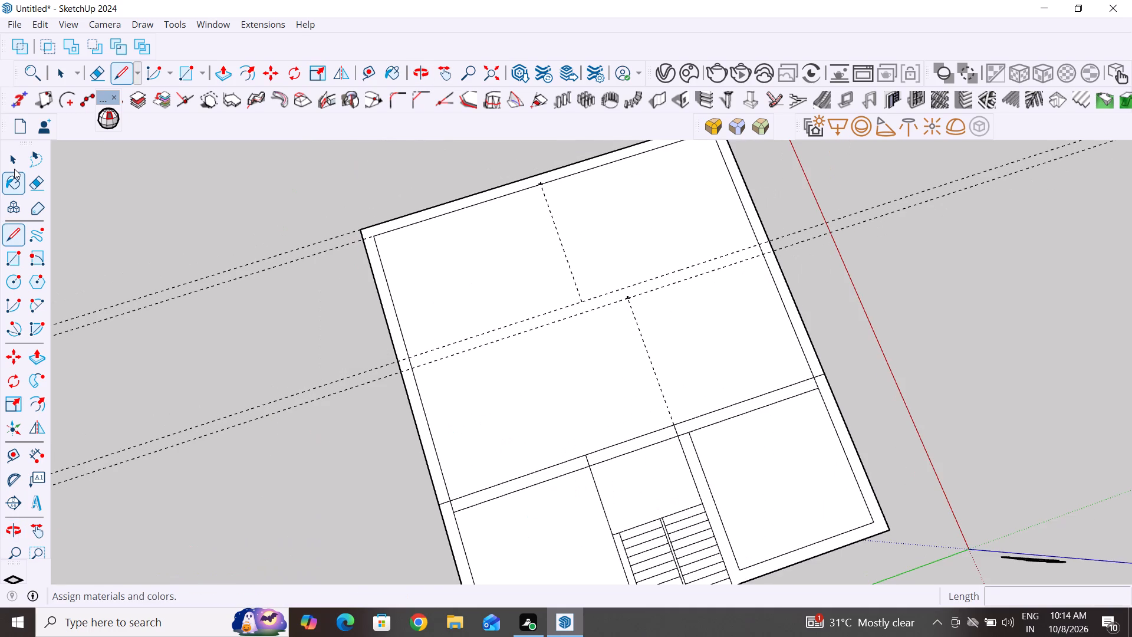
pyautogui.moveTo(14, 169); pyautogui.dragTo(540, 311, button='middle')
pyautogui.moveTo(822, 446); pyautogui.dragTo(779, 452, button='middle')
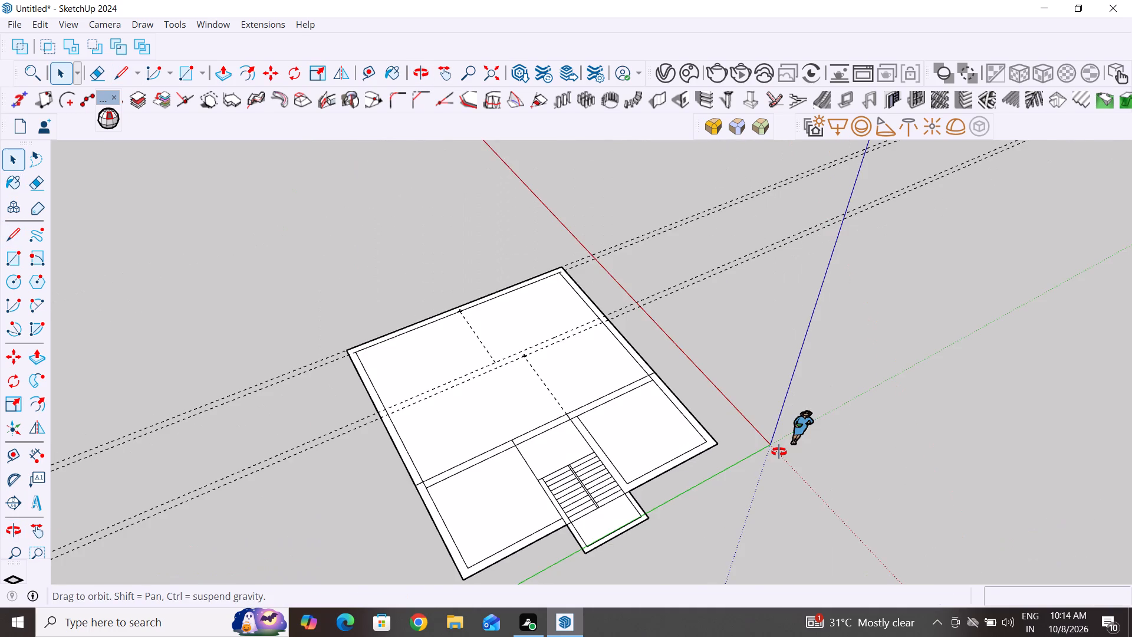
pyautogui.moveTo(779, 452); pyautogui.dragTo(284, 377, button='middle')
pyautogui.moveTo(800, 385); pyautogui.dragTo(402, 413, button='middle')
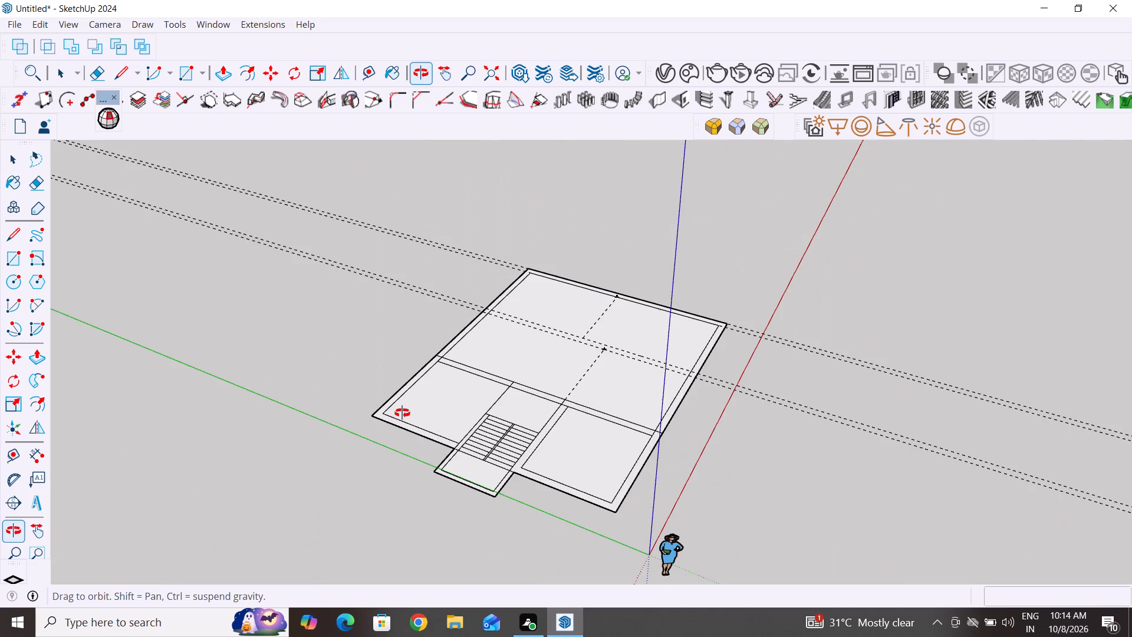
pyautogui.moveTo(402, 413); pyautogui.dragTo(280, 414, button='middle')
# Erase the wall line beside the staircase, its short segment across the long wall, and the stub beyond the last tread.
pyautogui.scroll(4, 732, 313)
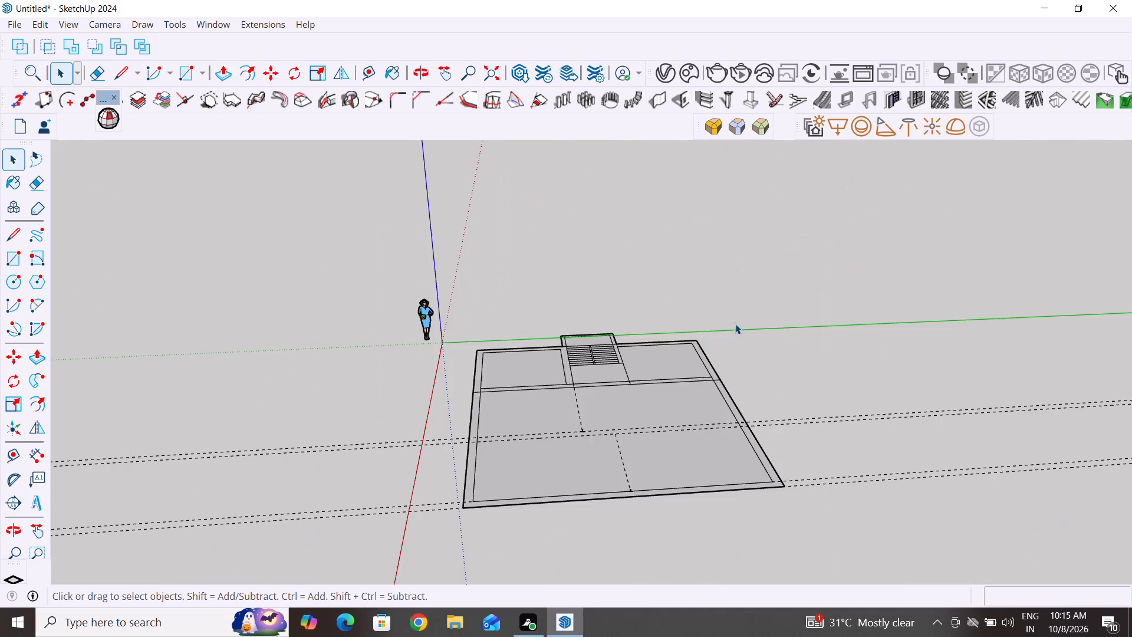
pyautogui.scroll(4, 695, 308)
pyautogui.moveTo(675, 365); pyautogui.dragTo(710, 299, button='middle')
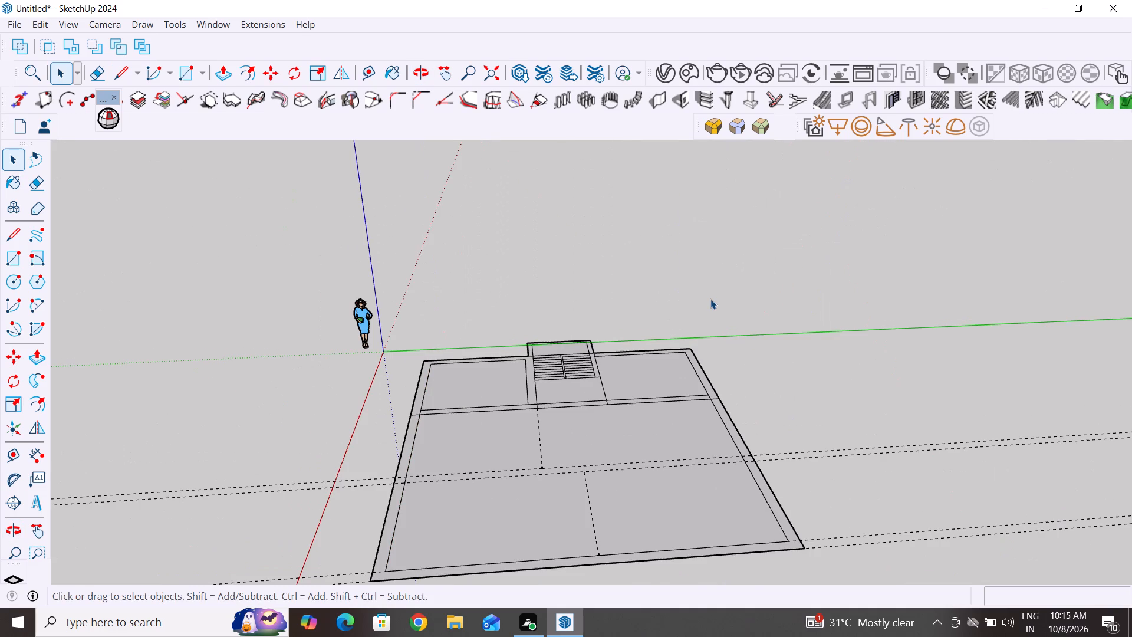
pyautogui.moveTo(710, 299); pyautogui.dragTo(686, 505, button='middle')
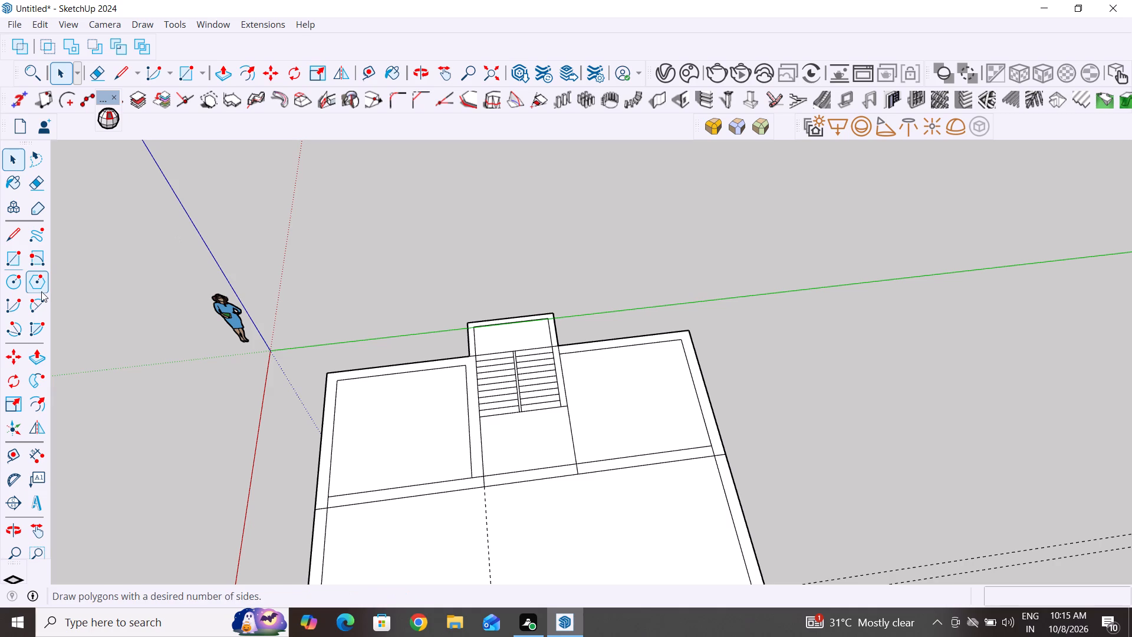
pyautogui.click(94, 73)
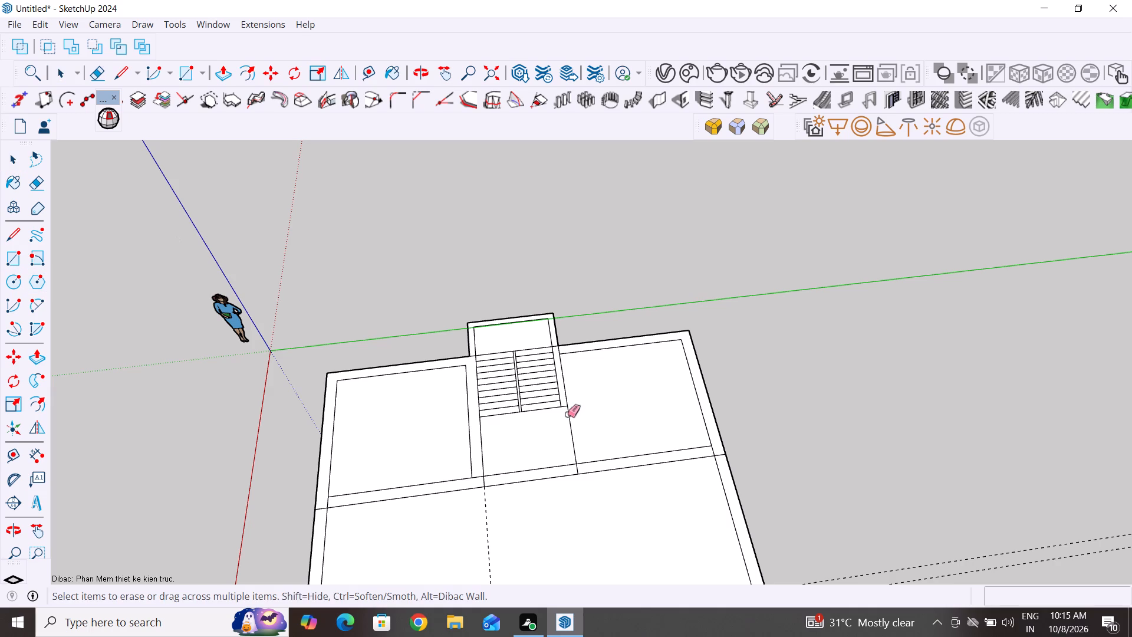
pyautogui.click(567, 414)
pyautogui.click(566, 393)
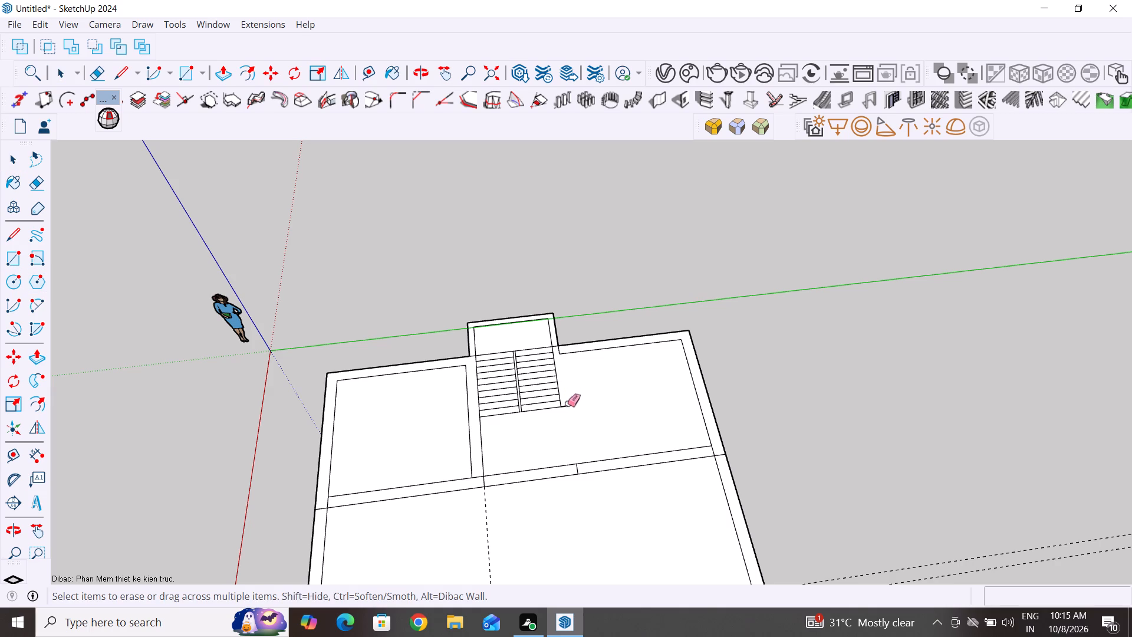
pyautogui.click(567, 403)
pyautogui.click(578, 468)
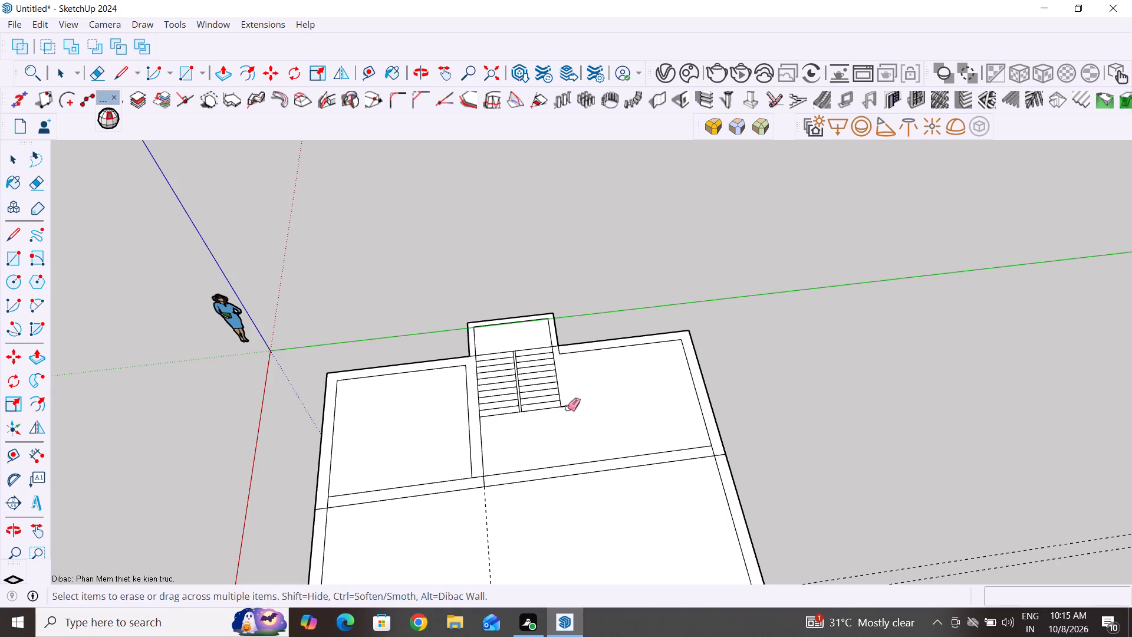
pyautogui.click(567, 405)
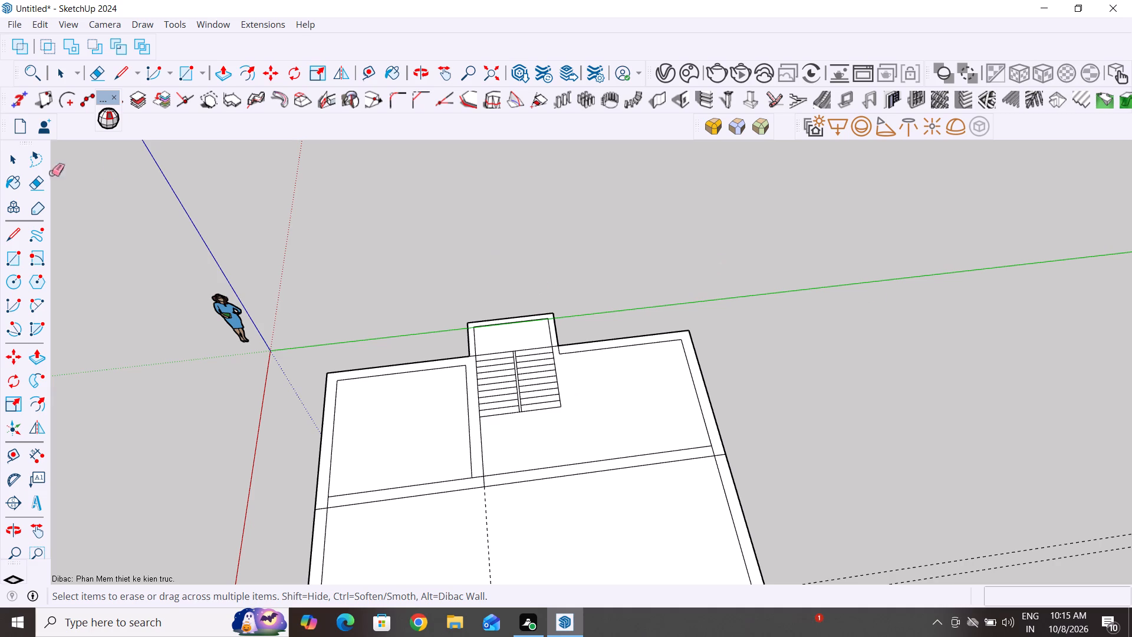
# Place a 10" guide outward from a tread endpoint on the staircase's open side edge.
pyautogui.click(11, 159)
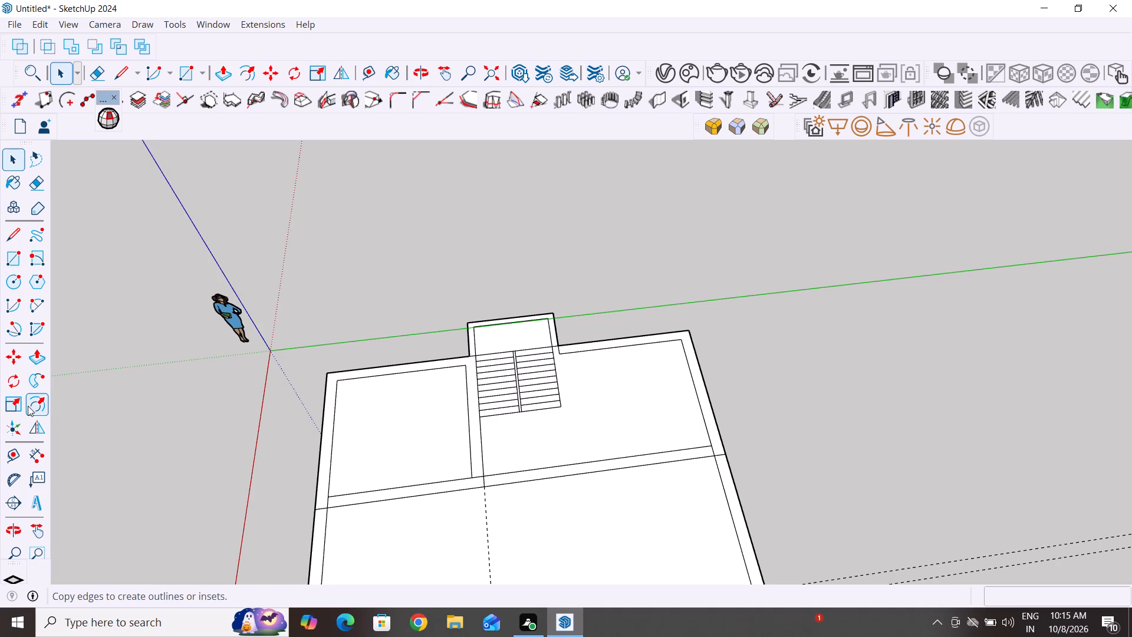
pyautogui.click(12, 450)
pyautogui.click(561, 388)
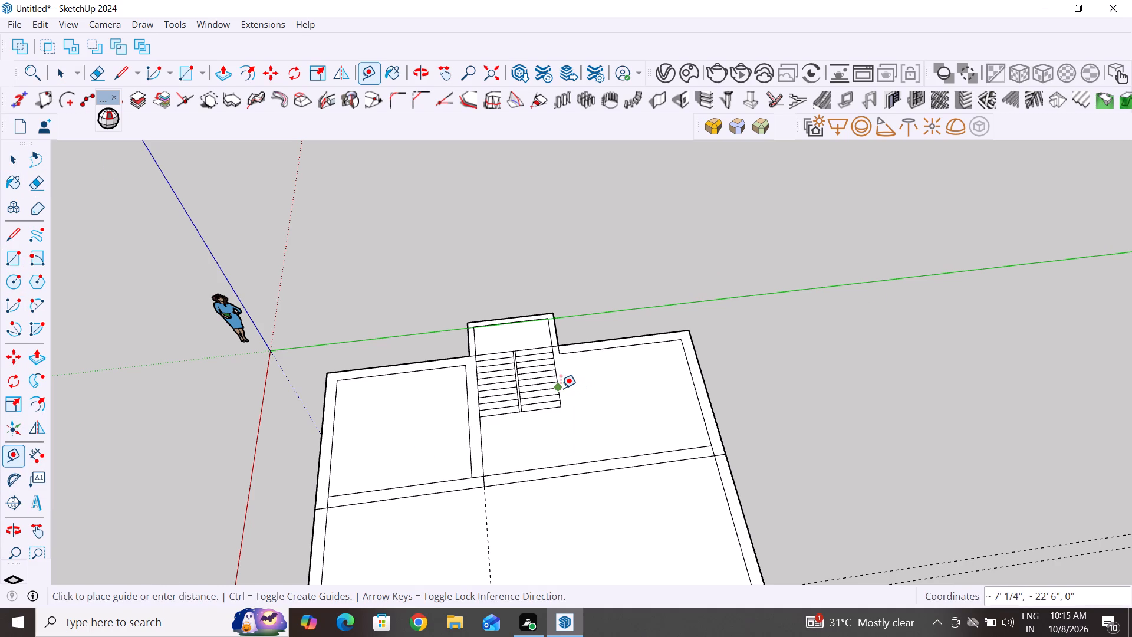
pyautogui.scroll(2, 574, 386)
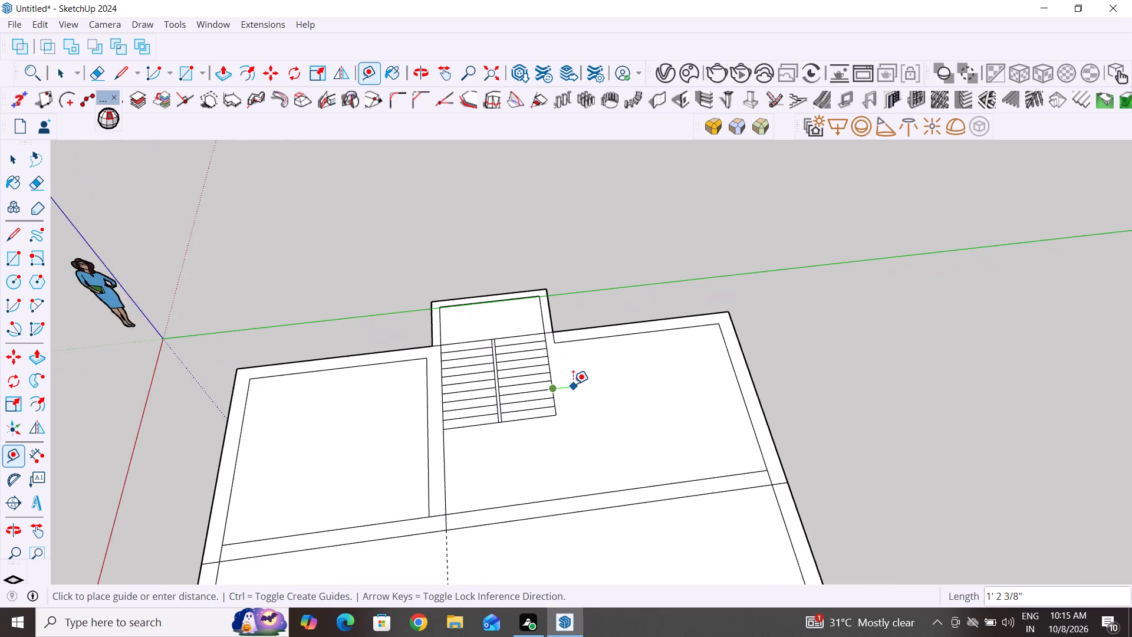
pyautogui.scroll(2, 573, 384)
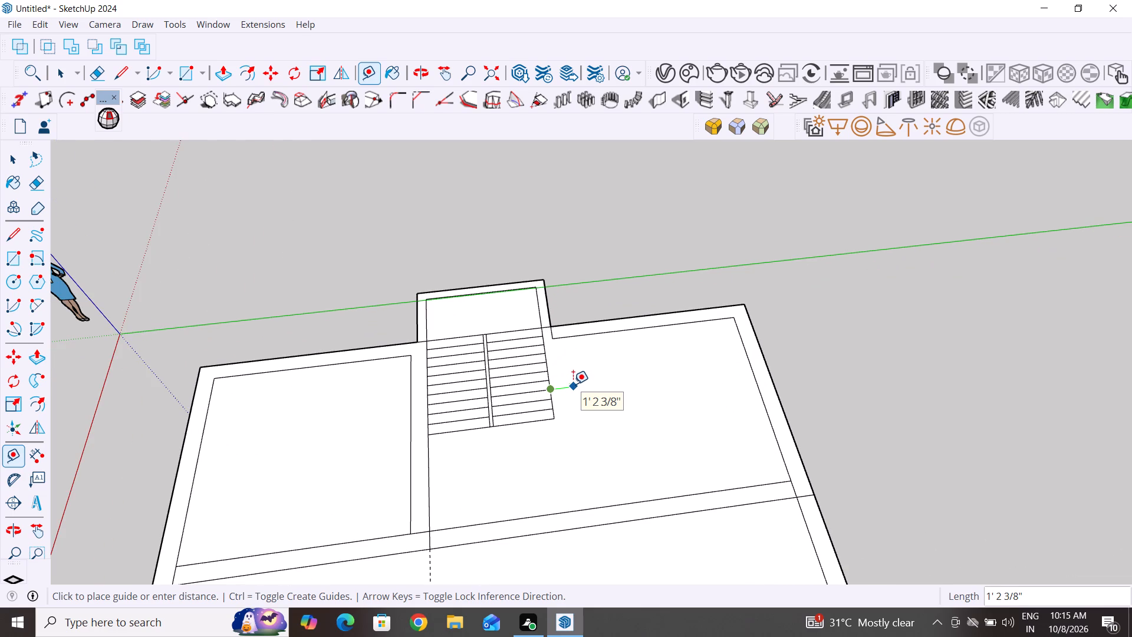
pyautogui.write('10')
pyautogui.hotkey('shift', '"')
pyautogui.press('Return')
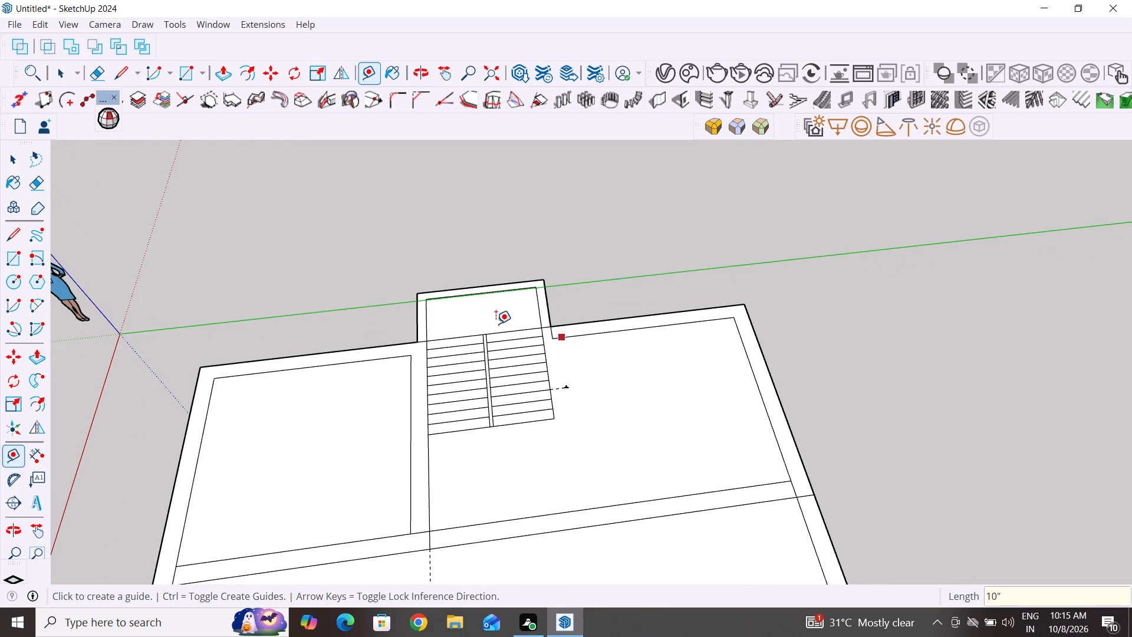
# Place a guide line parallel to the staircase's open side edge, 10" outward through the existing guide's endpoint.
pyautogui.moveTo(733, 441); pyautogui.dragTo(713, 619, button='middle')
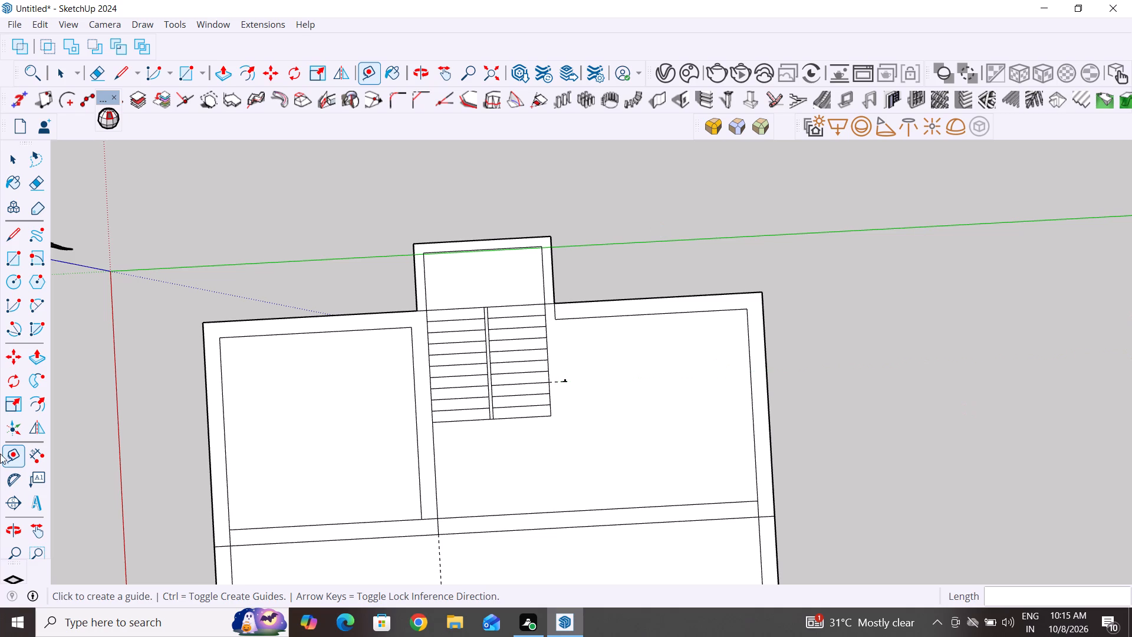
pyautogui.click(12, 463)
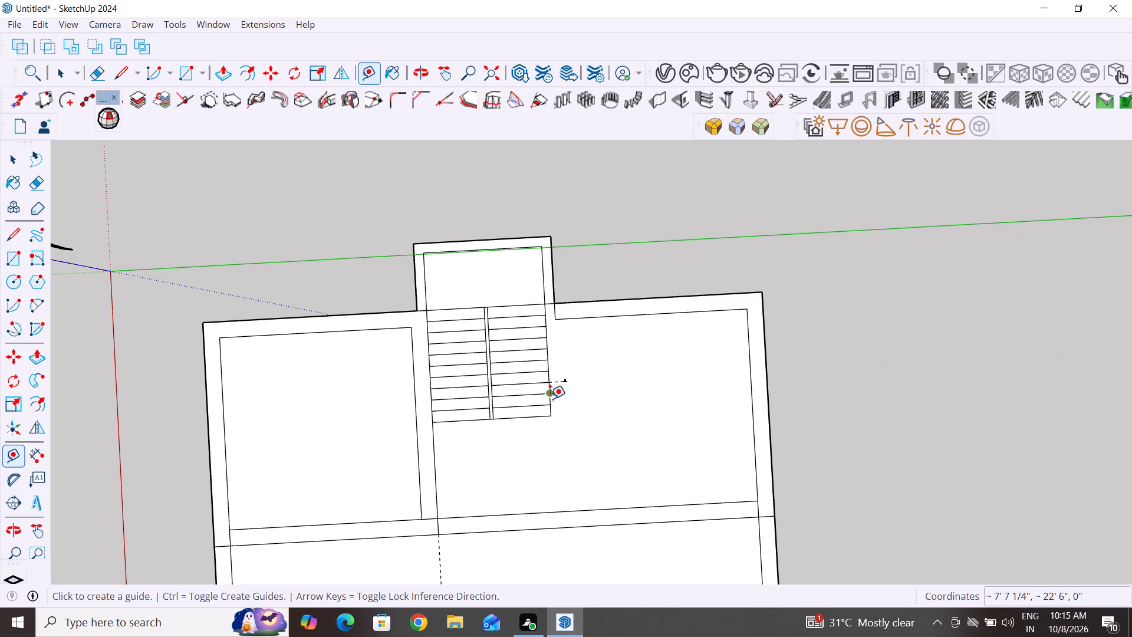
pyautogui.scroll(16, 555, 394)
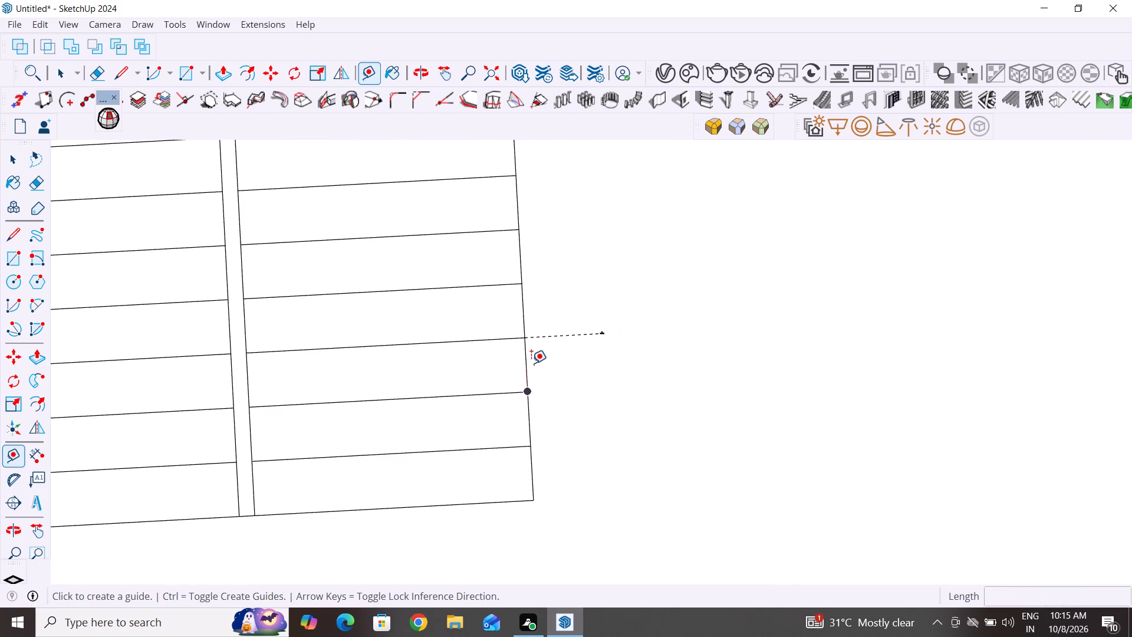
pyautogui.click(526, 415)
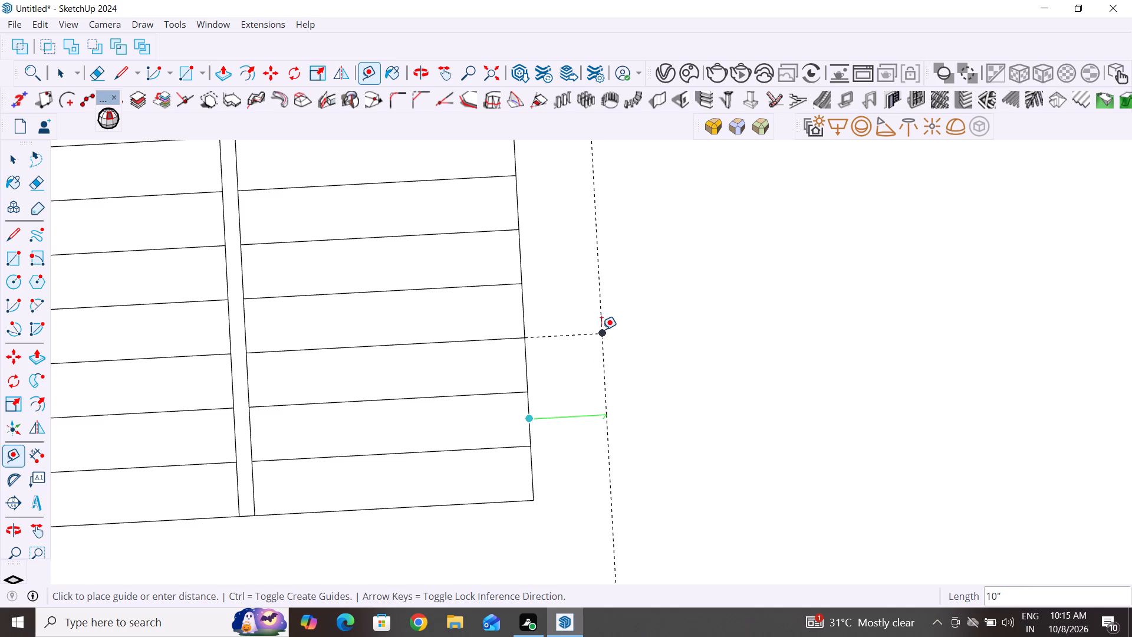
pyautogui.click(601, 330)
pyautogui.scroll(-17, 605, 362)
pyautogui.press('Escape')
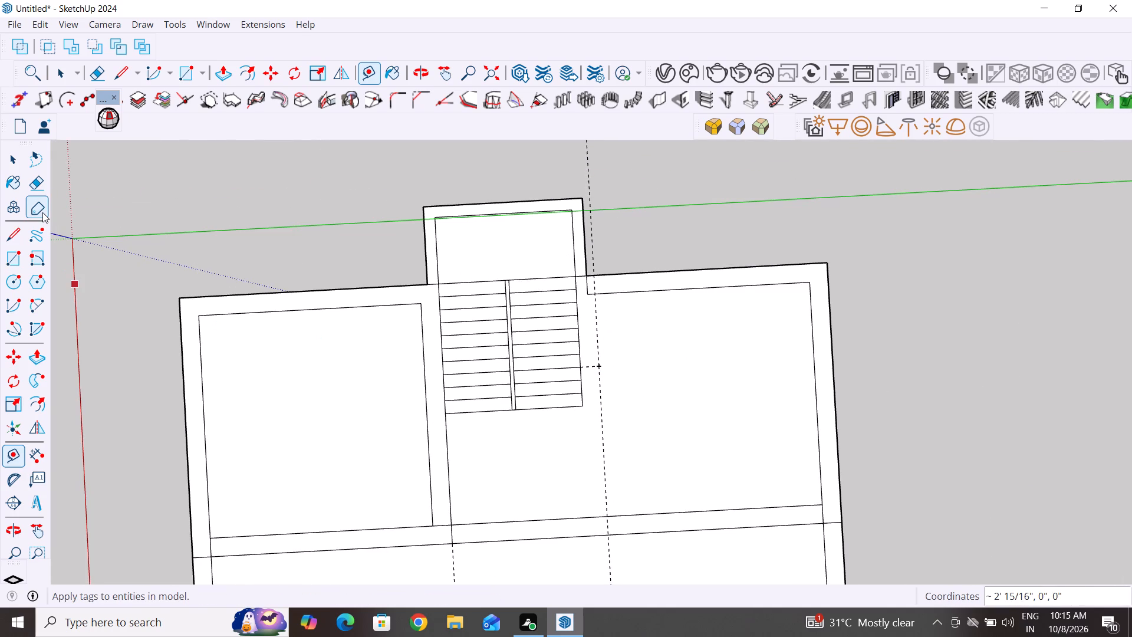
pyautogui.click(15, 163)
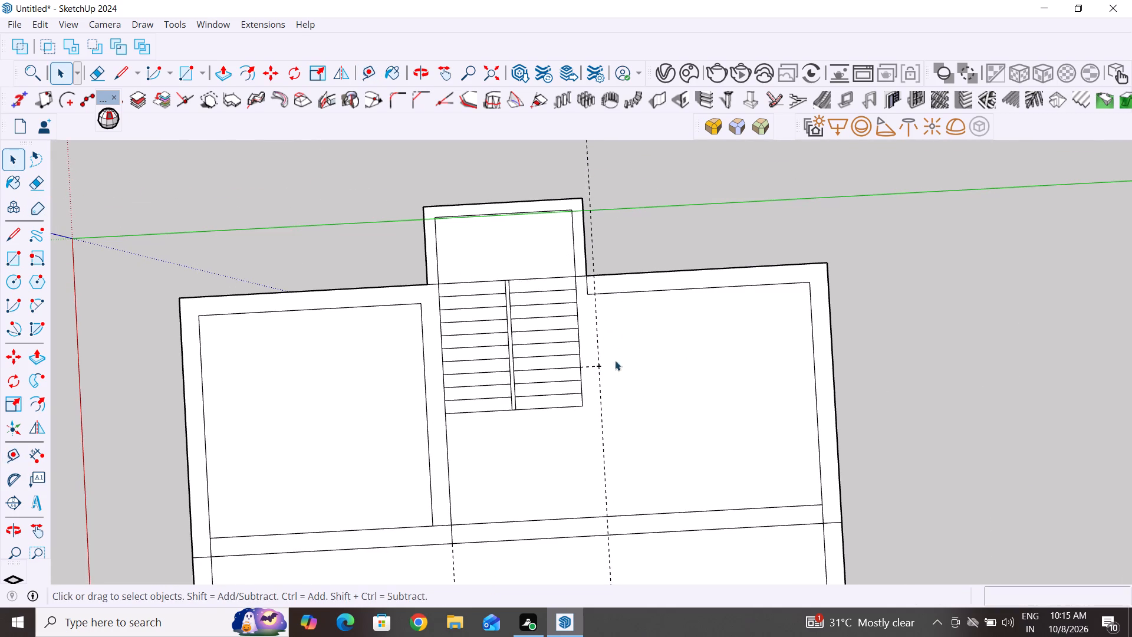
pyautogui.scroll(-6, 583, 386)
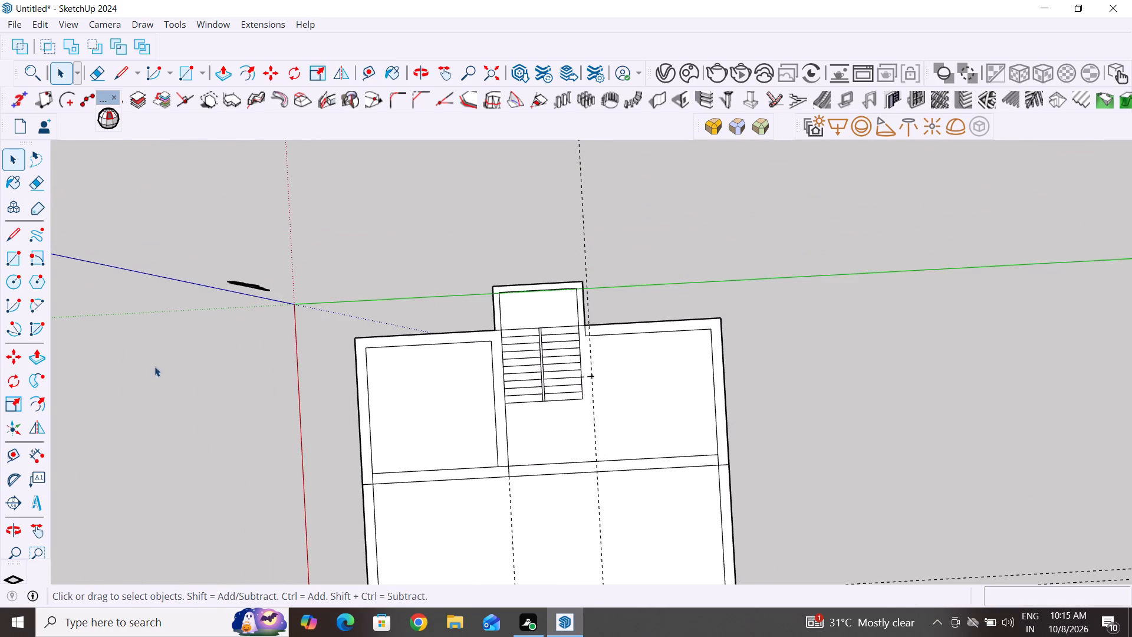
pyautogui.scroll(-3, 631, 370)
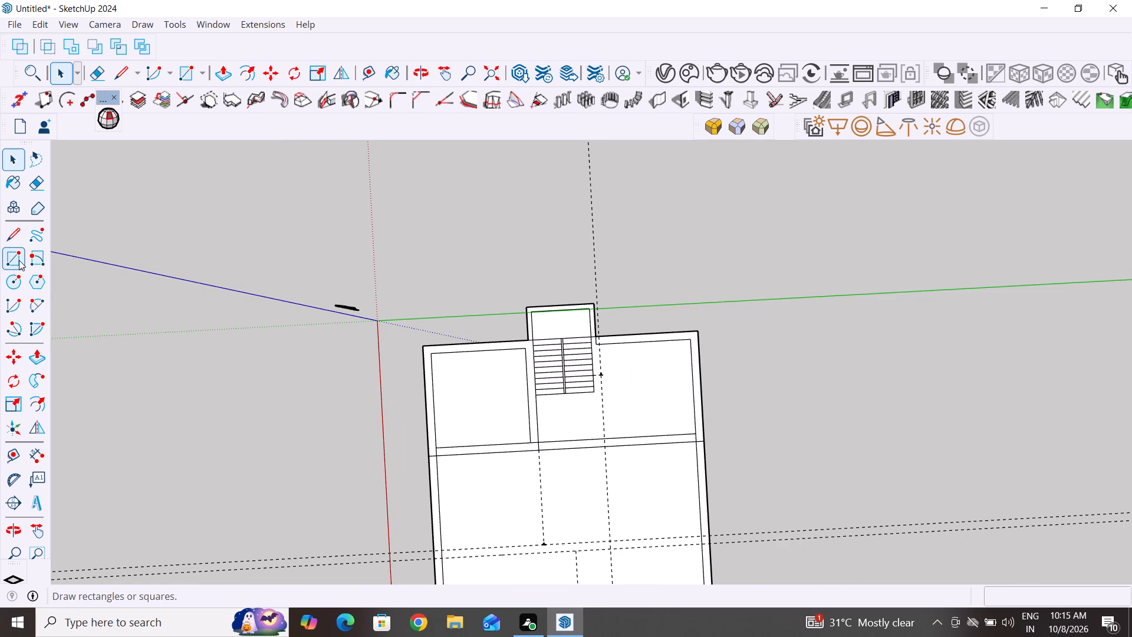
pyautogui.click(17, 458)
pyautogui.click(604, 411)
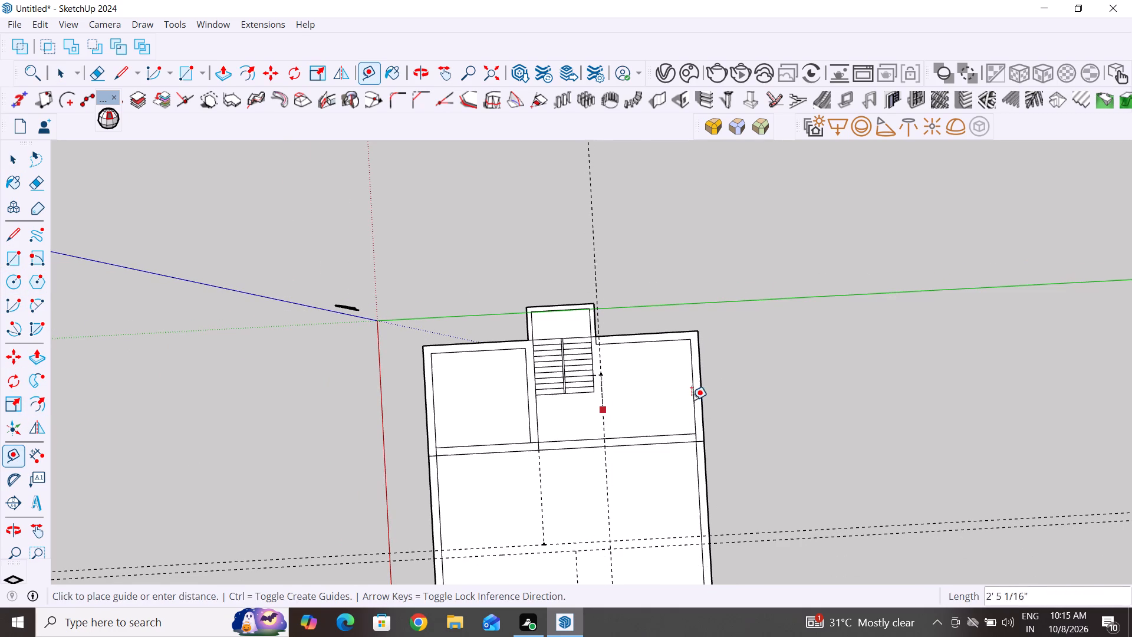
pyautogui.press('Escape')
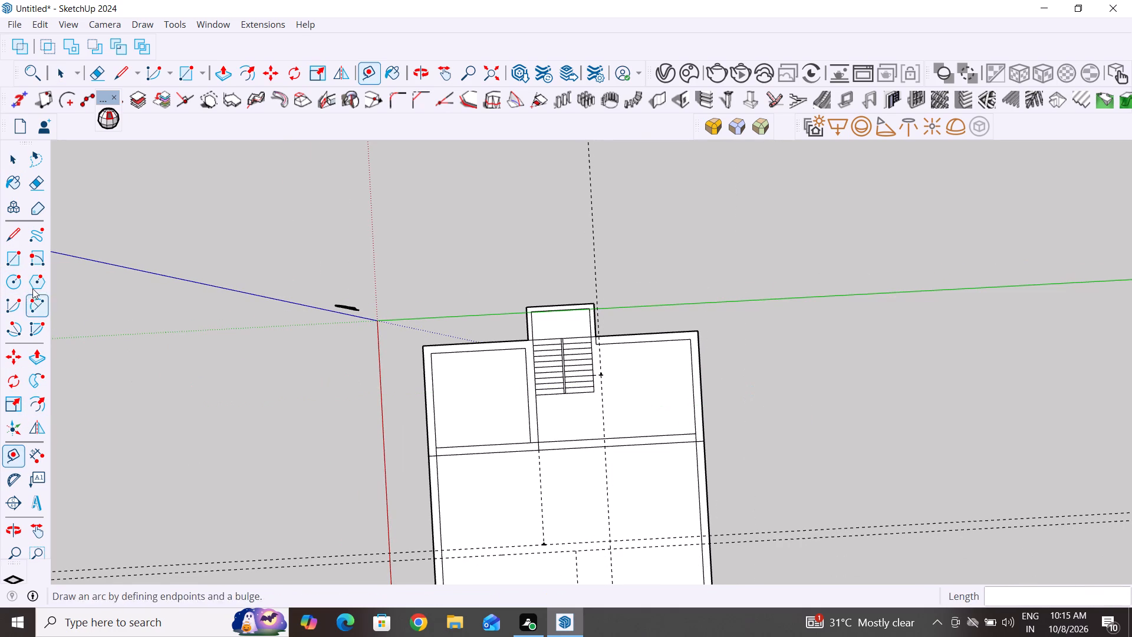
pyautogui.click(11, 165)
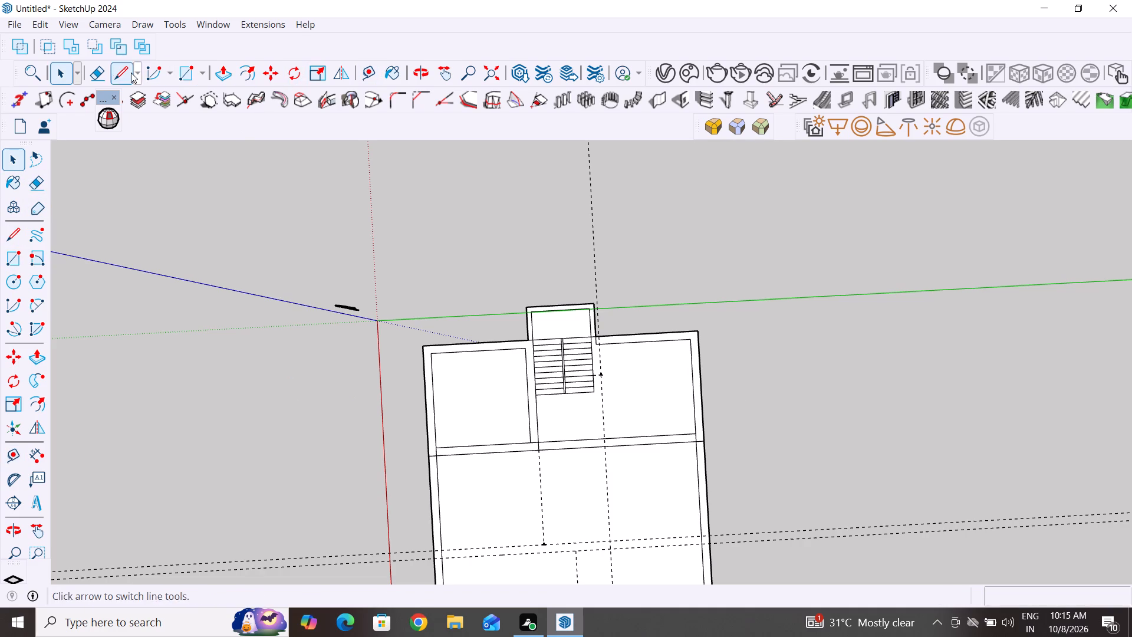
# Erase the outer and inner lines of the long side wall facing the staircase's open side, along both rooms.
pyautogui.click(98, 77)
pyautogui.moveTo(690, 402); pyautogui.dragTo(746, 406)
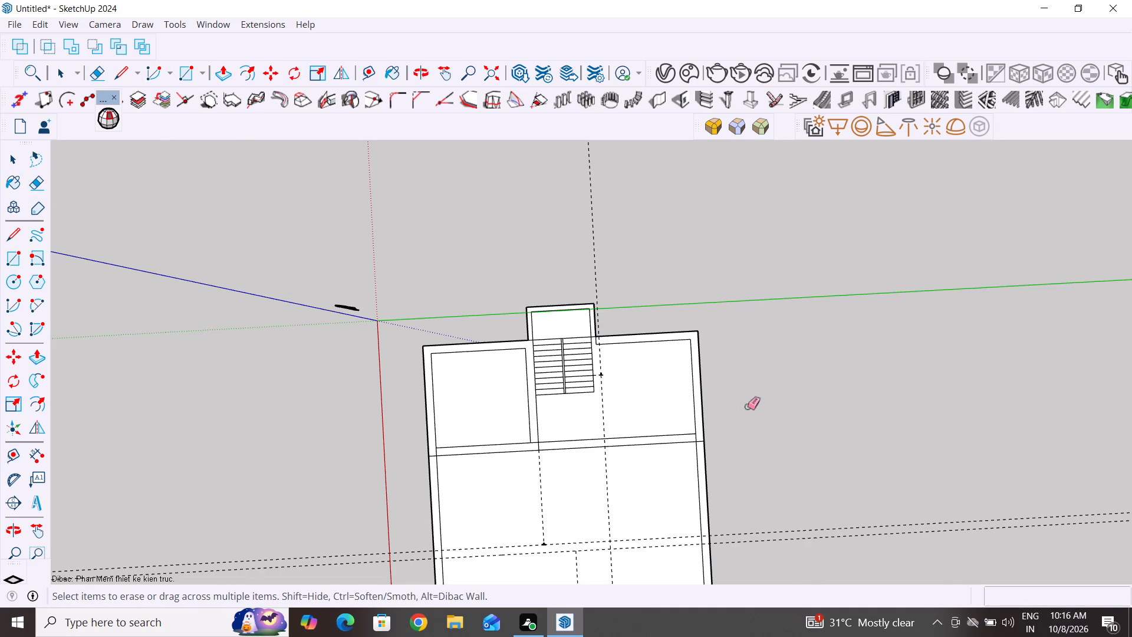
pyautogui.moveTo(690, 401); pyautogui.dragTo(702, 399)
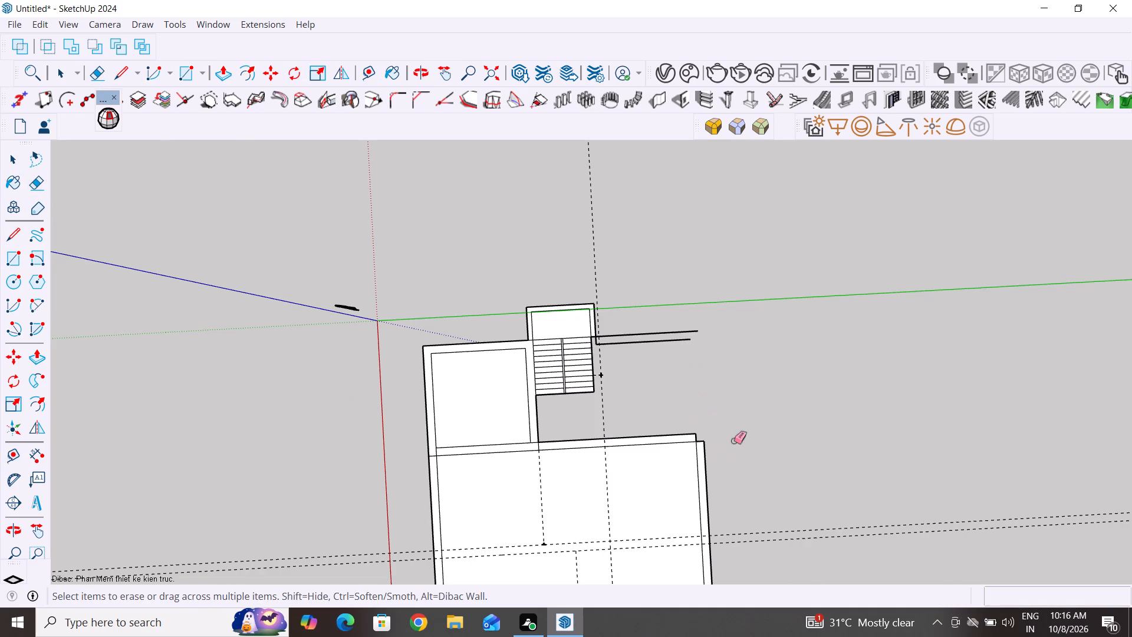
pyautogui.moveTo(699, 474); pyautogui.dragTo(720, 477)
pyautogui.scroll(-3, 732, 456)
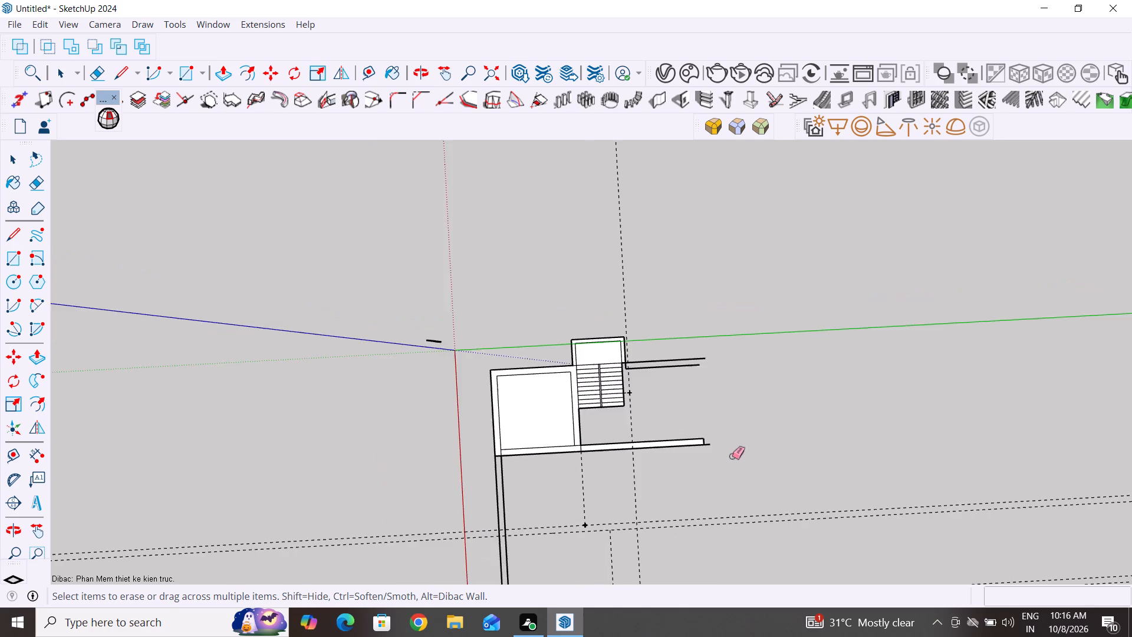
# Place a parallel guide line 10' outward from the guide beside the staircase's open side.
pyautogui.scroll(-3, 732, 456)
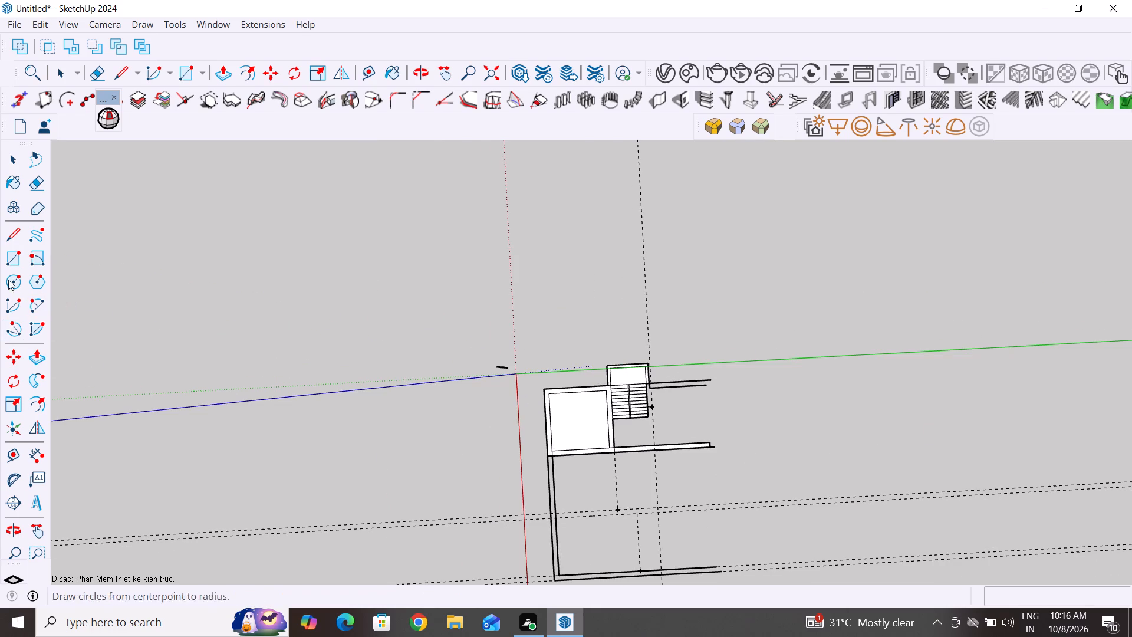
pyautogui.click(20, 464)
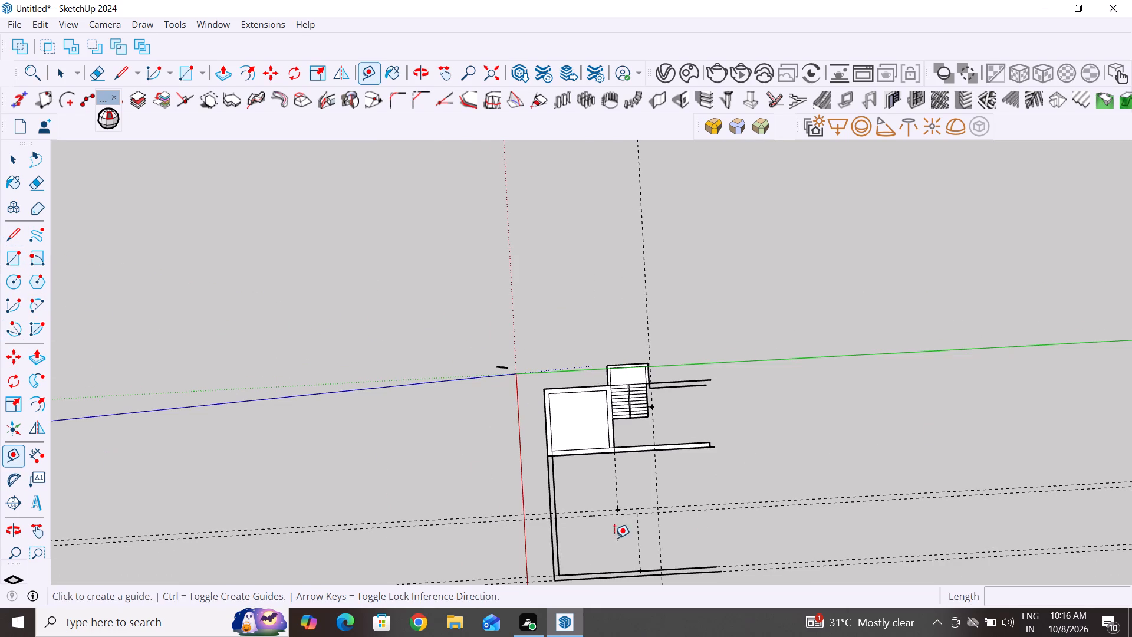
pyautogui.scroll(3, 813, 380)
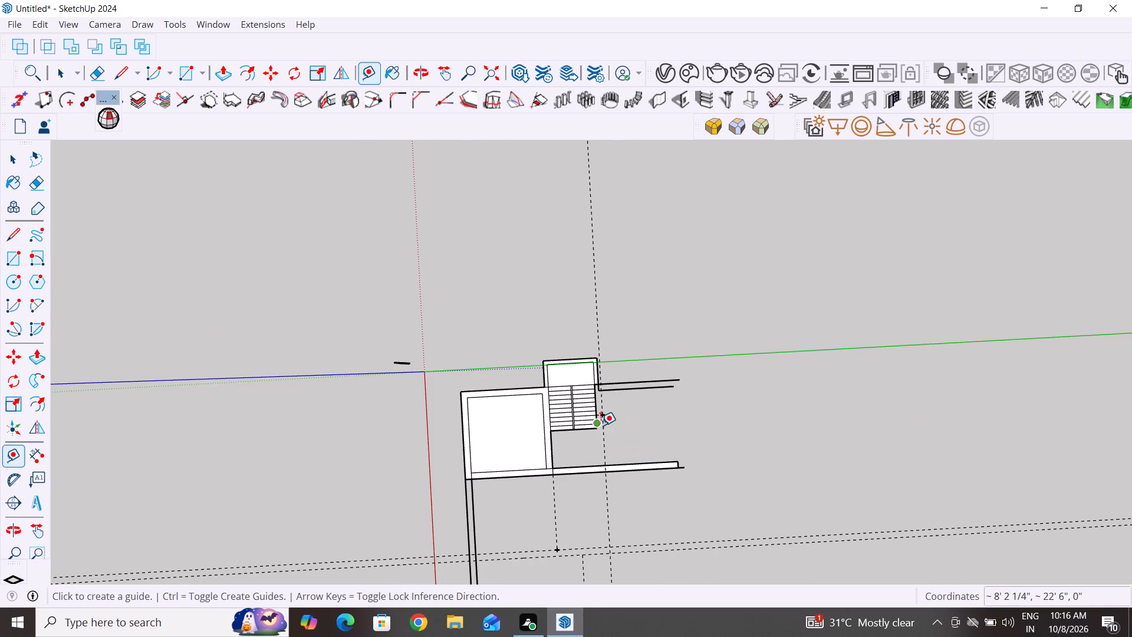
pyautogui.scroll(11, 604, 424)
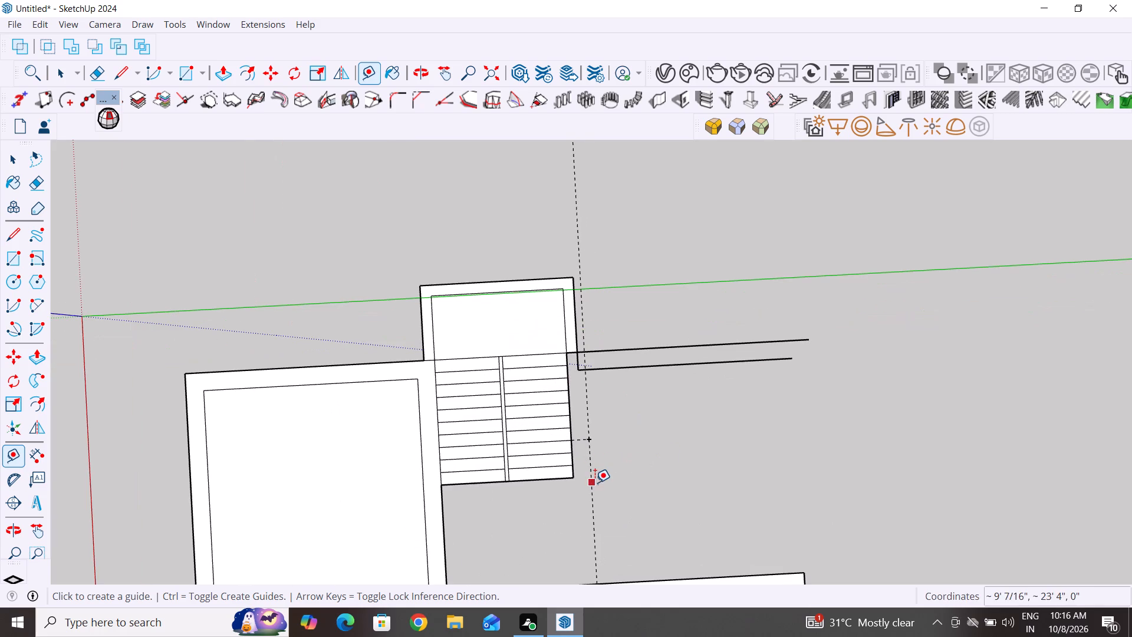
pyautogui.click(591, 487)
pyautogui.write('10')
pyautogui.press("'")
pyautogui.press('Return')
pyautogui.press("'")
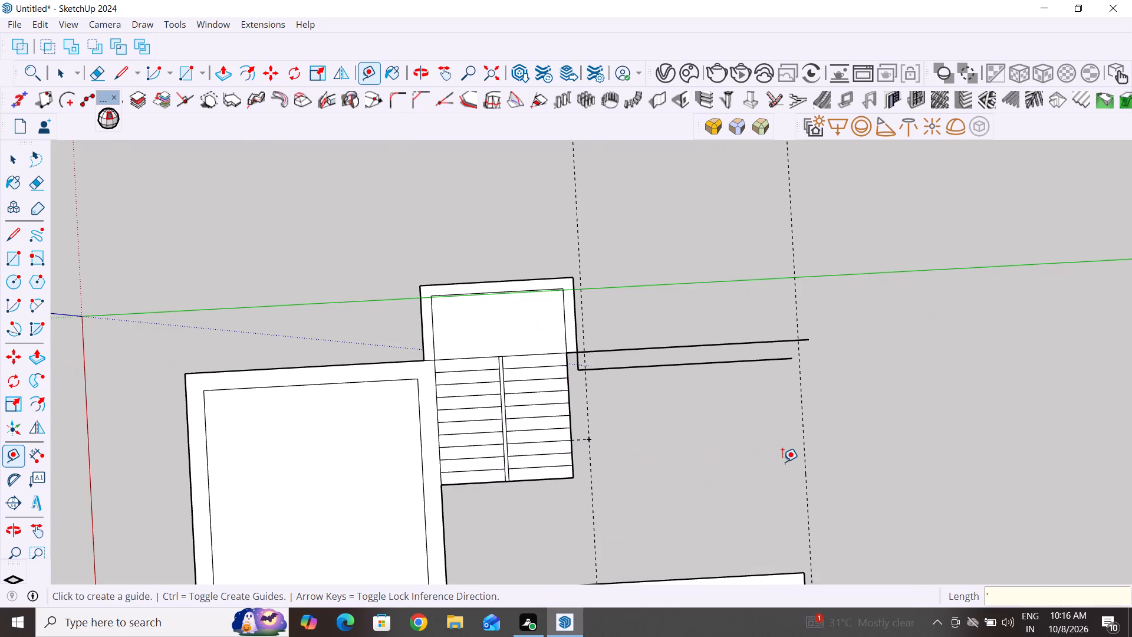
pyautogui.press('BackSpace')
pyautogui.write("10'")
pyautogui.press('Return')
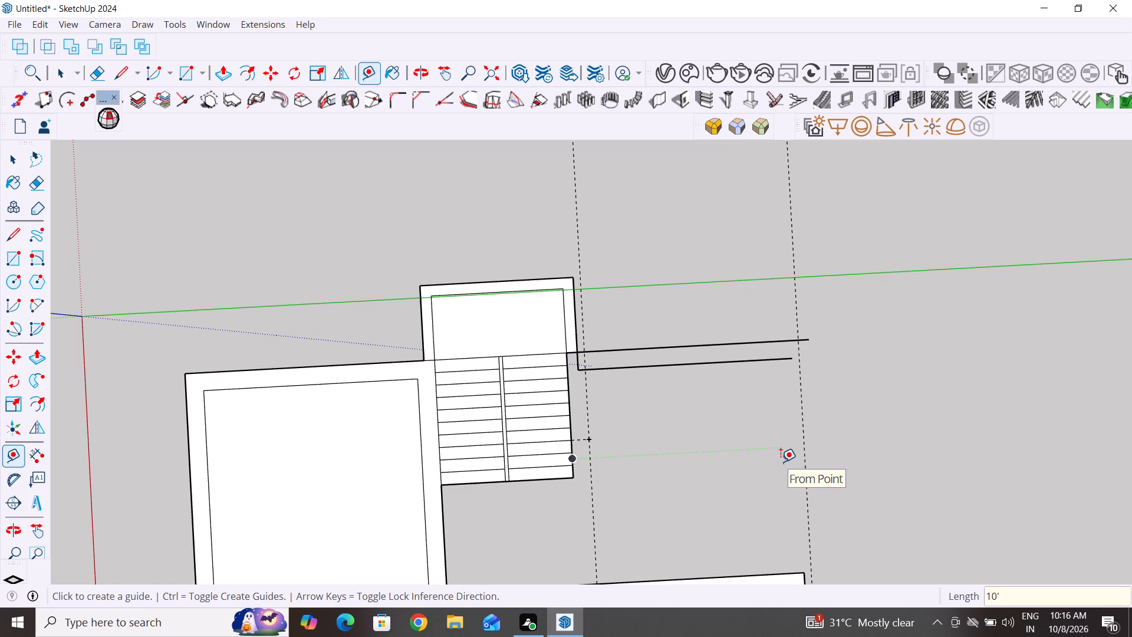
# Delete the short end segment closing the cross wall between the two rooms near the 10' guide.
pyautogui.scroll(-12, 781, 462)
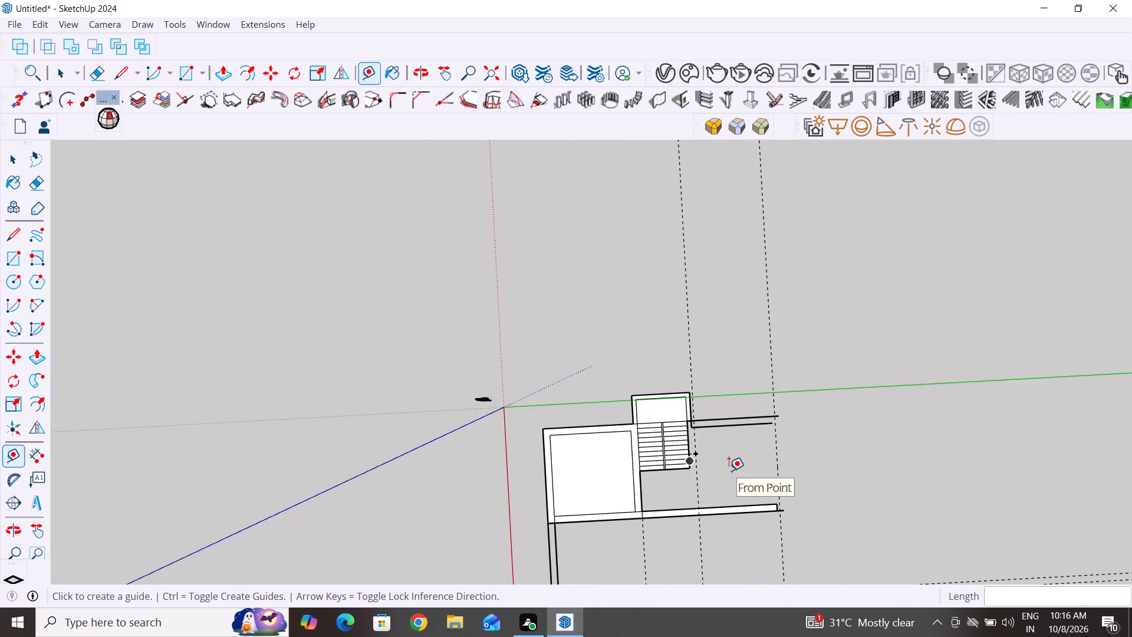
pyautogui.scroll(-9, 729, 471)
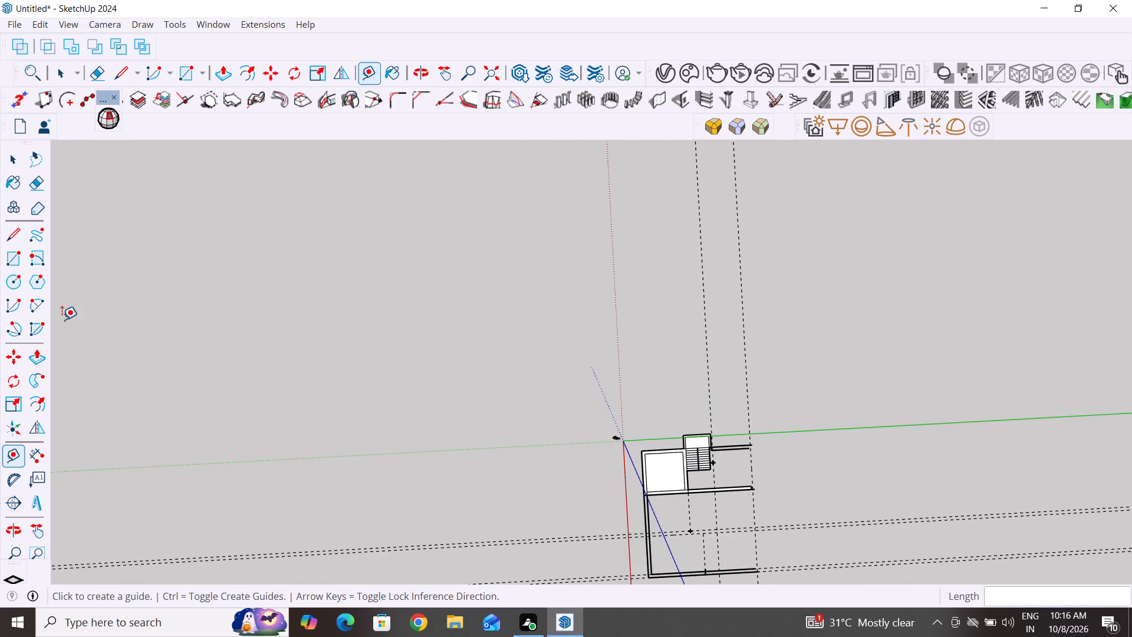
pyautogui.scroll(-7, 297, 342)
pyautogui.scroll(14, 524, 537)
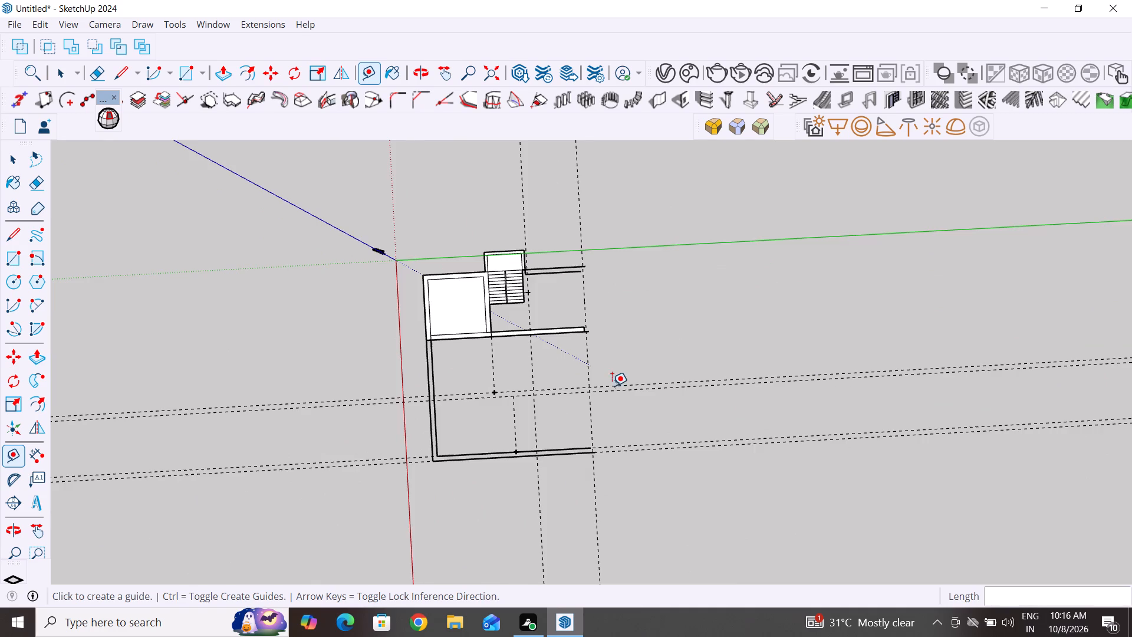
pyautogui.moveTo(630, 413); pyautogui.dragTo(580, 333, button='middle')
pyautogui.scroll(1, 580, 333)
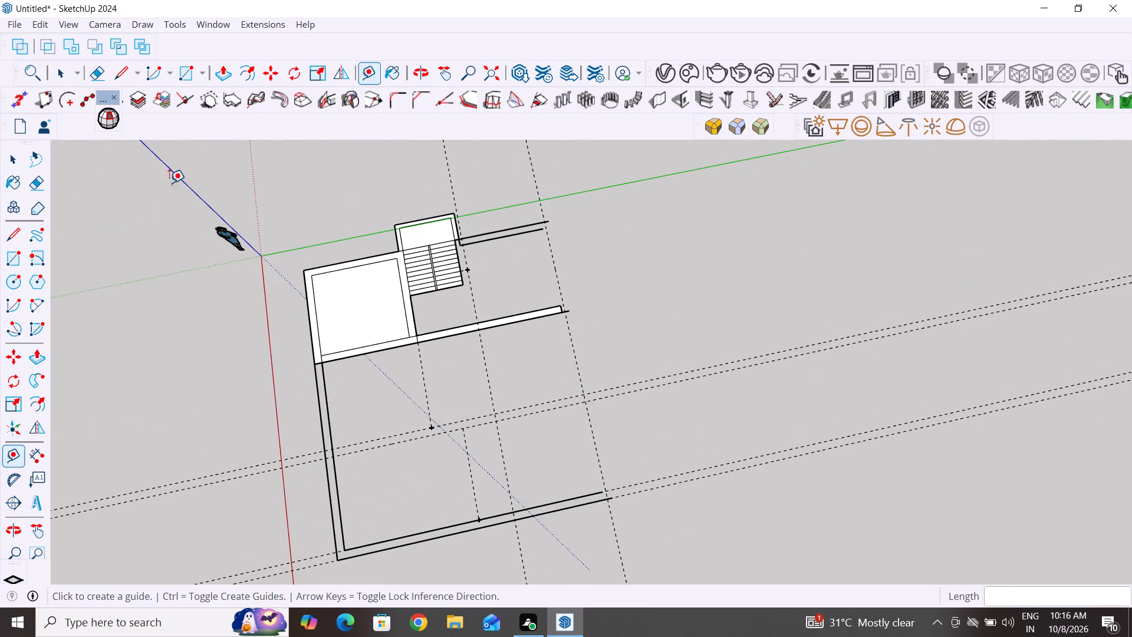
pyautogui.click(1, 161)
pyautogui.scroll(10, 554, 265)
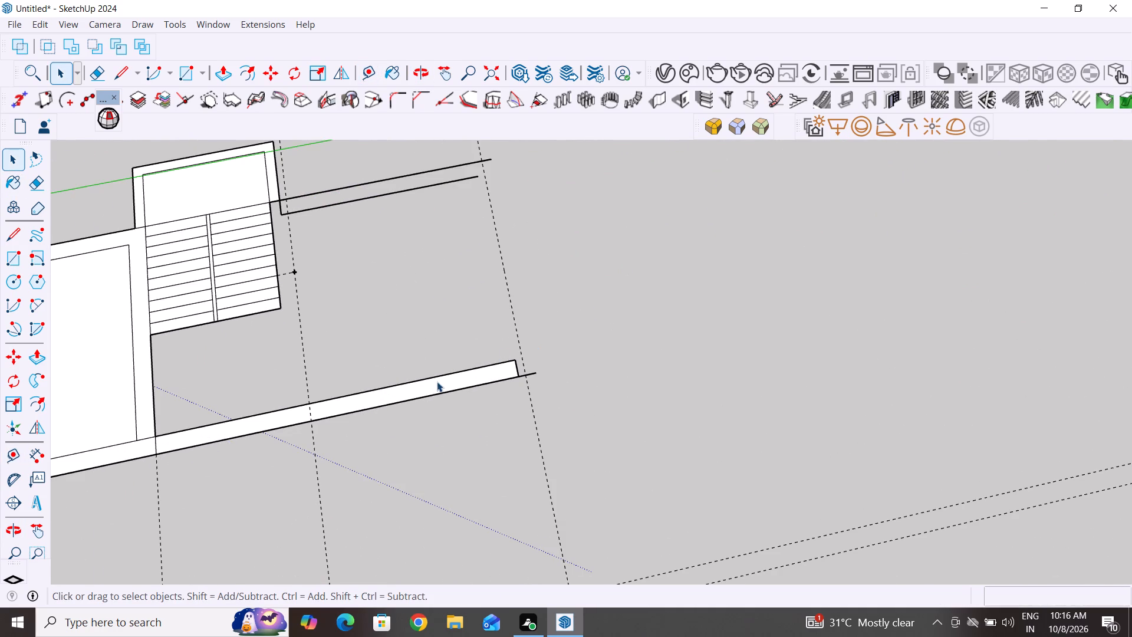
pyautogui.click(518, 370)
pyautogui.press('Delete')
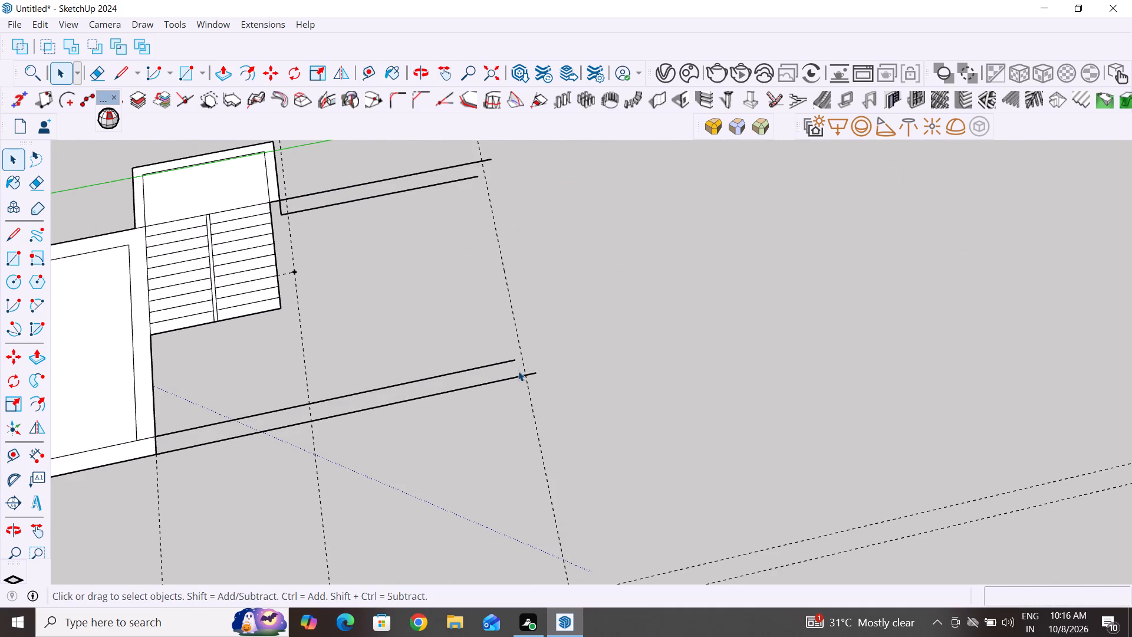
# Draw a 10" line across the wall beside the staircase, along the nearer guide between its two wall lines.
pyautogui.scroll(-6, 518, 371)
pyautogui.moveTo(666, 503); pyautogui.dragTo(484, 422, button='middle')
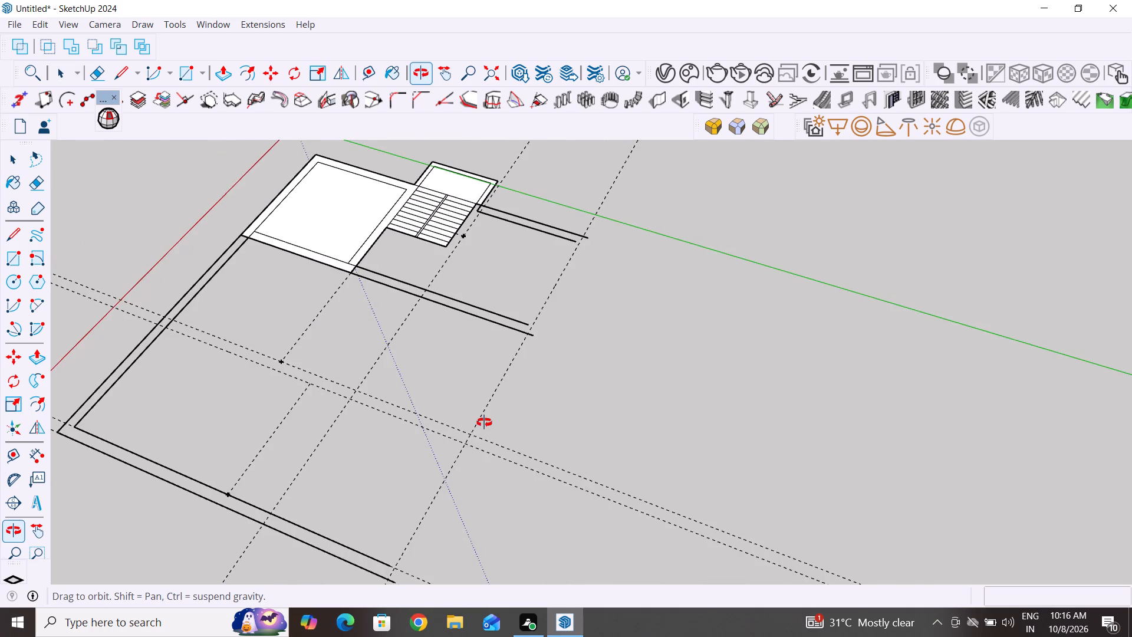
pyautogui.moveTo(484, 422); pyautogui.dragTo(458, 492, button='middle')
pyautogui.scroll(-5, 660, 442)
pyautogui.moveTo(700, 472); pyautogui.dragTo(827, 440, button='middle')
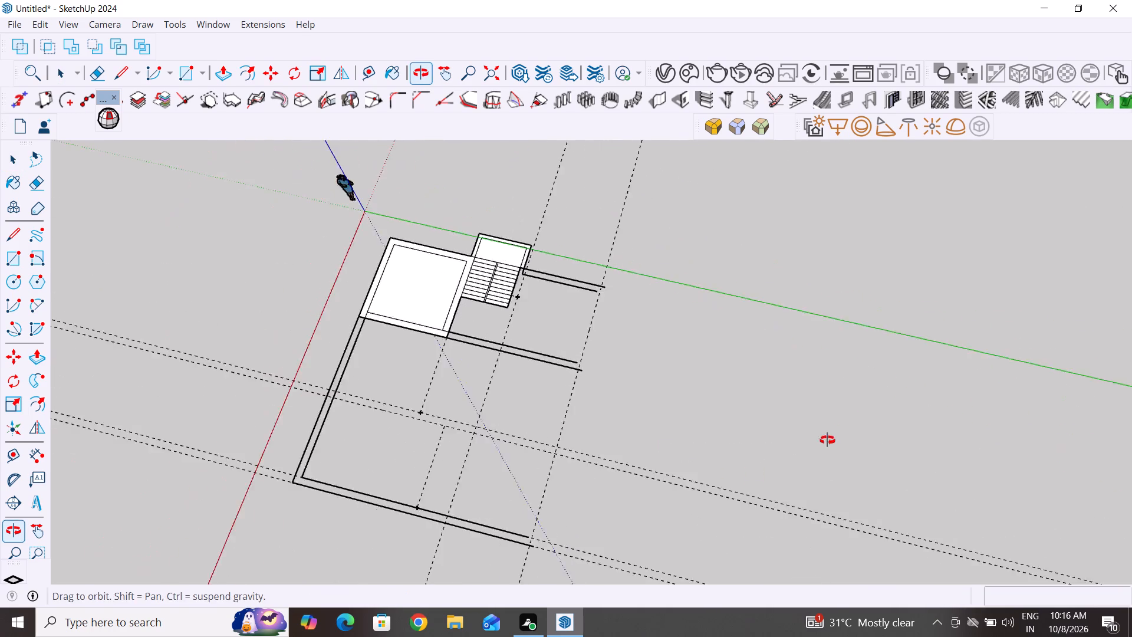
pyautogui.moveTo(827, 440); pyautogui.dragTo(866, 418, button='middle')
pyautogui.scroll(7, 584, 301)
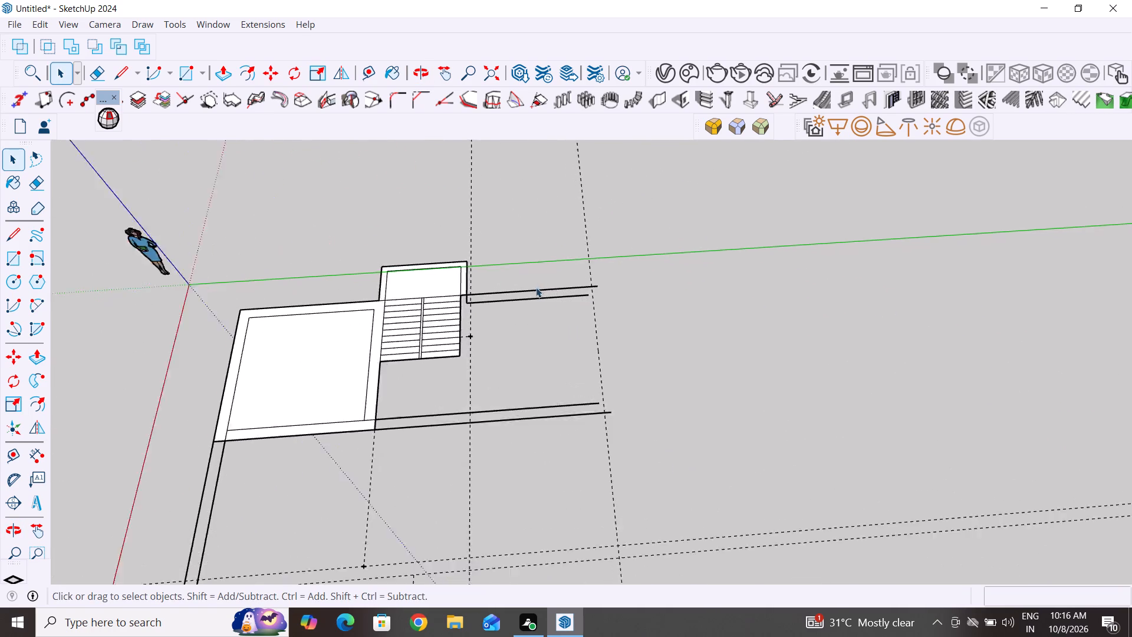
pyautogui.scroll(5, 536, 287)
pyautogui.scroll(7, 448, 312)
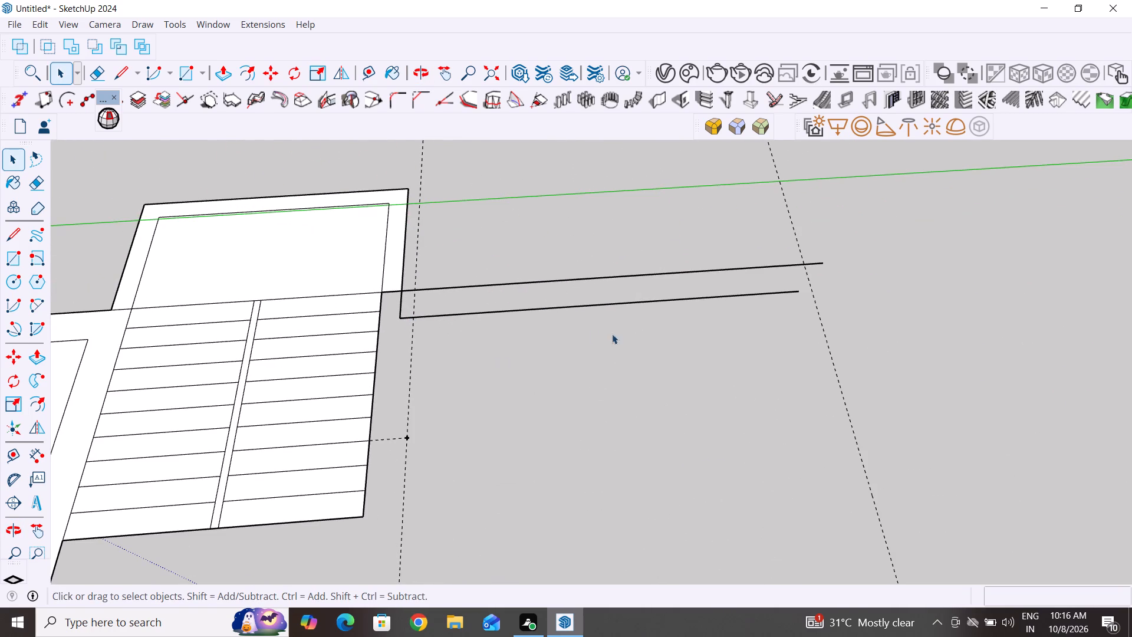
pyautogui.click(7, 241)
pyautogui.scroll(9, 430, 295)
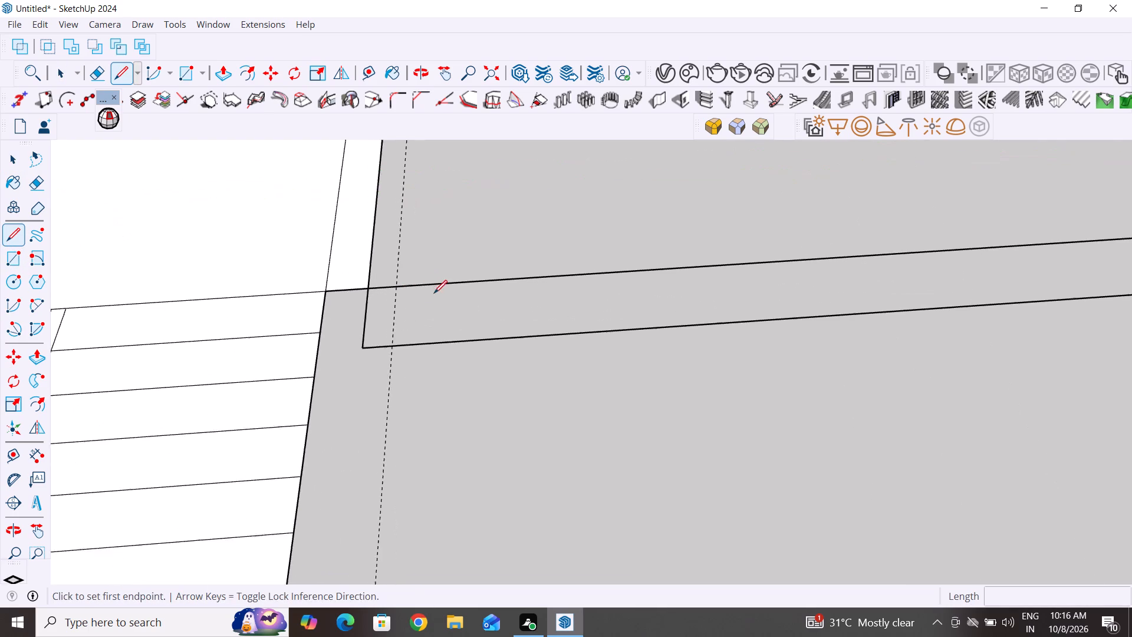
pyautogui.click(389, 353)
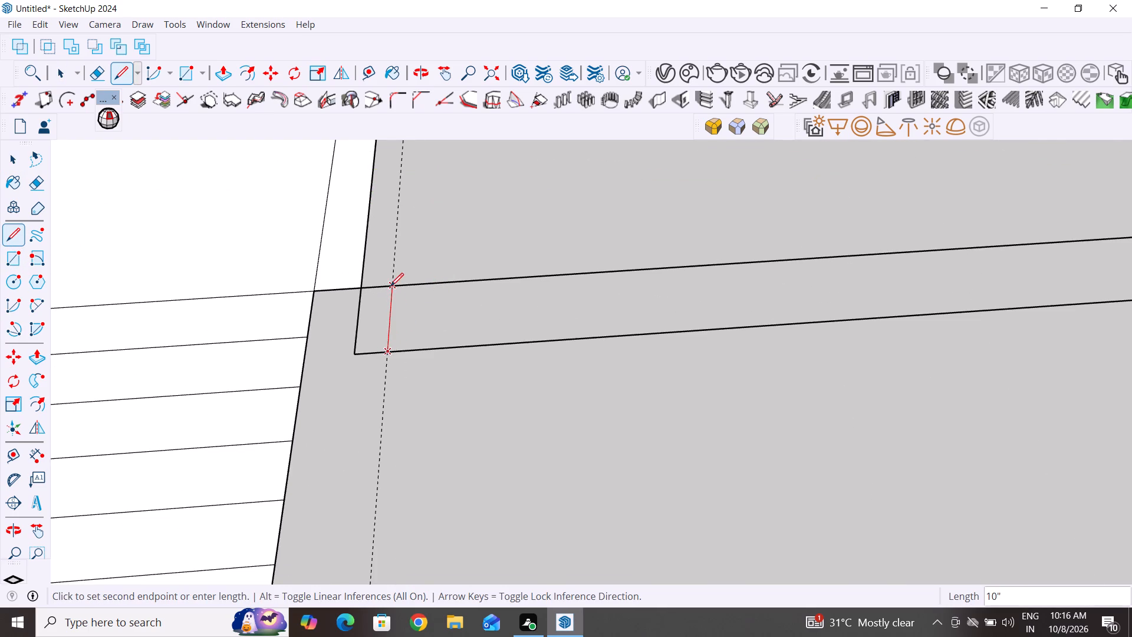
pyautogui.click(390, 286)
pyautogui.click(11, 159)
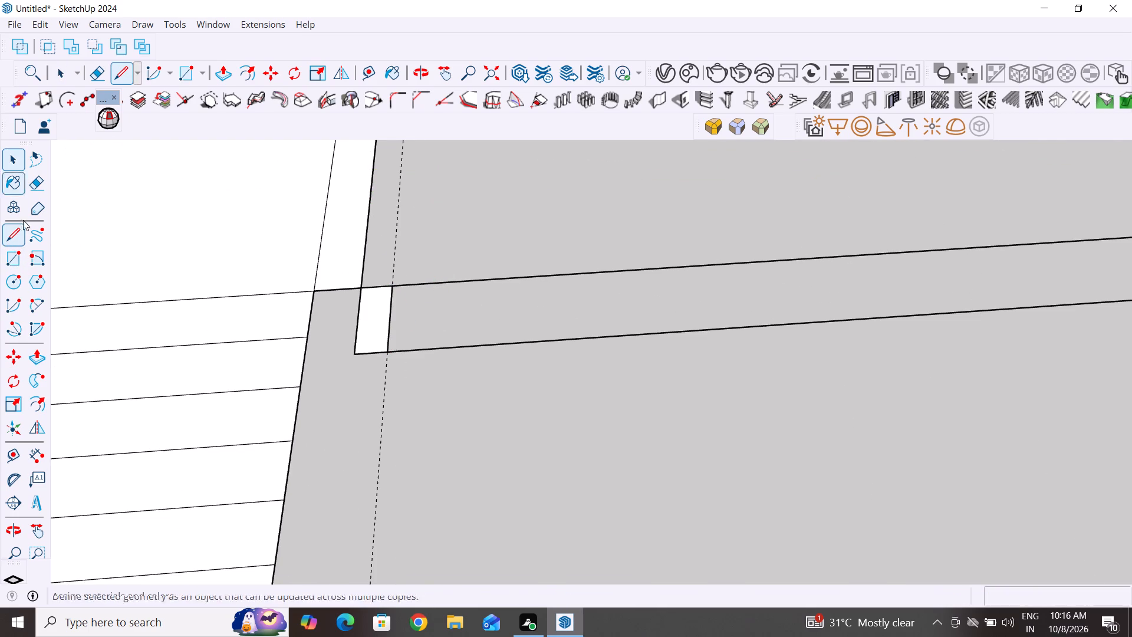
pyautogui.scroll(8, 348, 367)
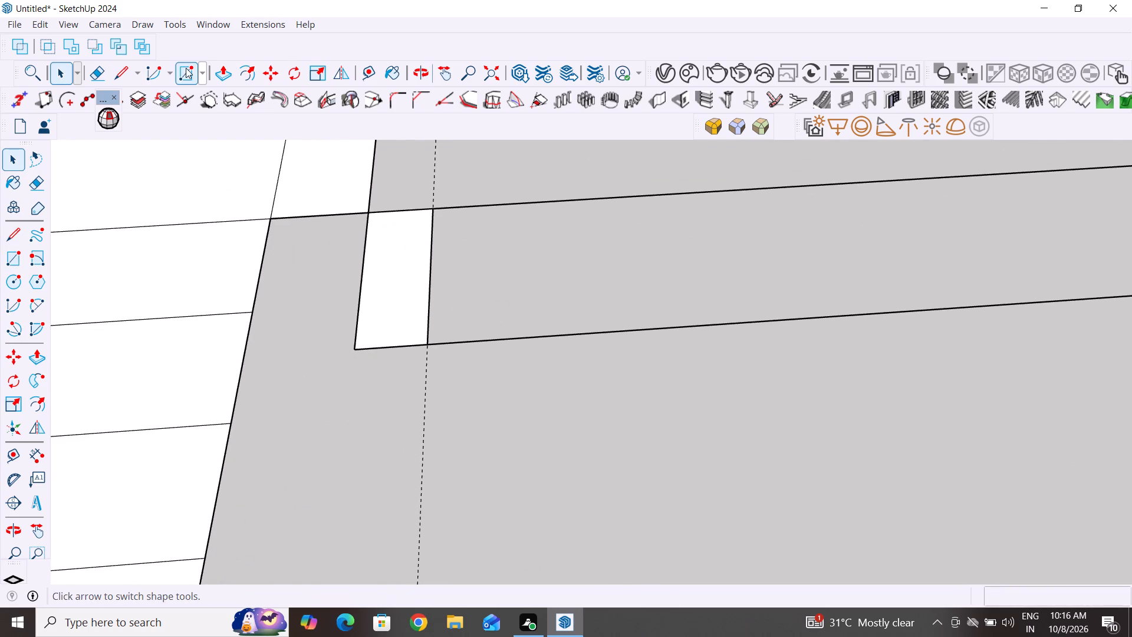
# Erase the leftover inner wall lines between the staircase edge and the new 10" line.
pyautogui.click(96, 74)
pyautogui.moveTo(351, 237); pyautogui.dragTo(361, 249)
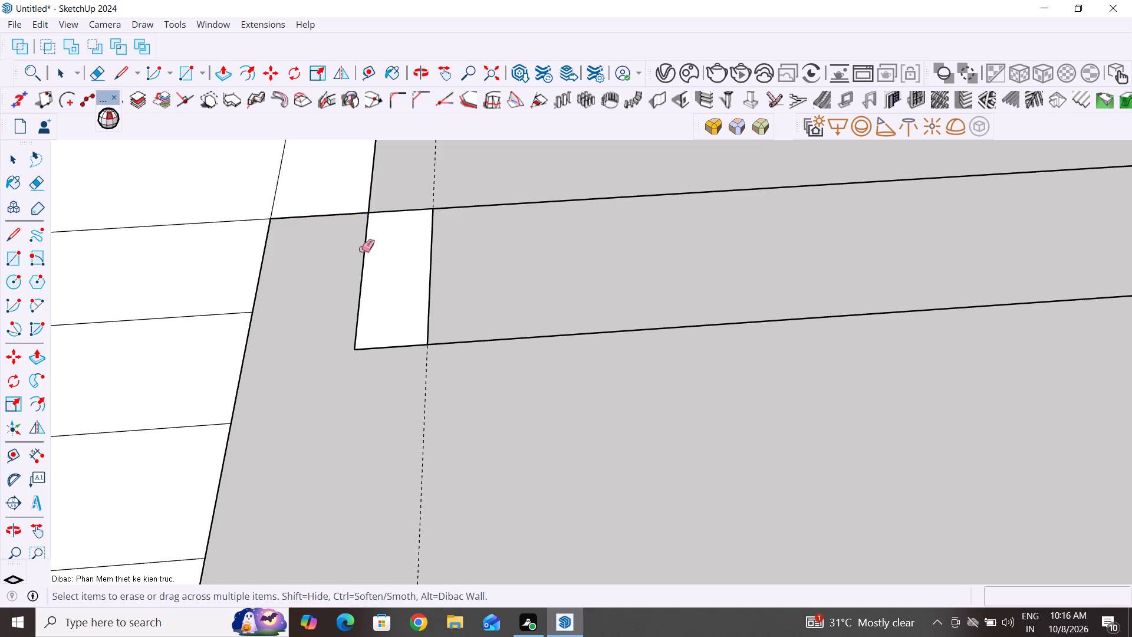
pyautogui.moveTo(361, 249); pyautogui.dragTo(400, 387)
# Draw a 10' line along the guide beside the staircase, joining the inner lines of the two facing walls.
pyautogui.scroll(-20, 356, 377)
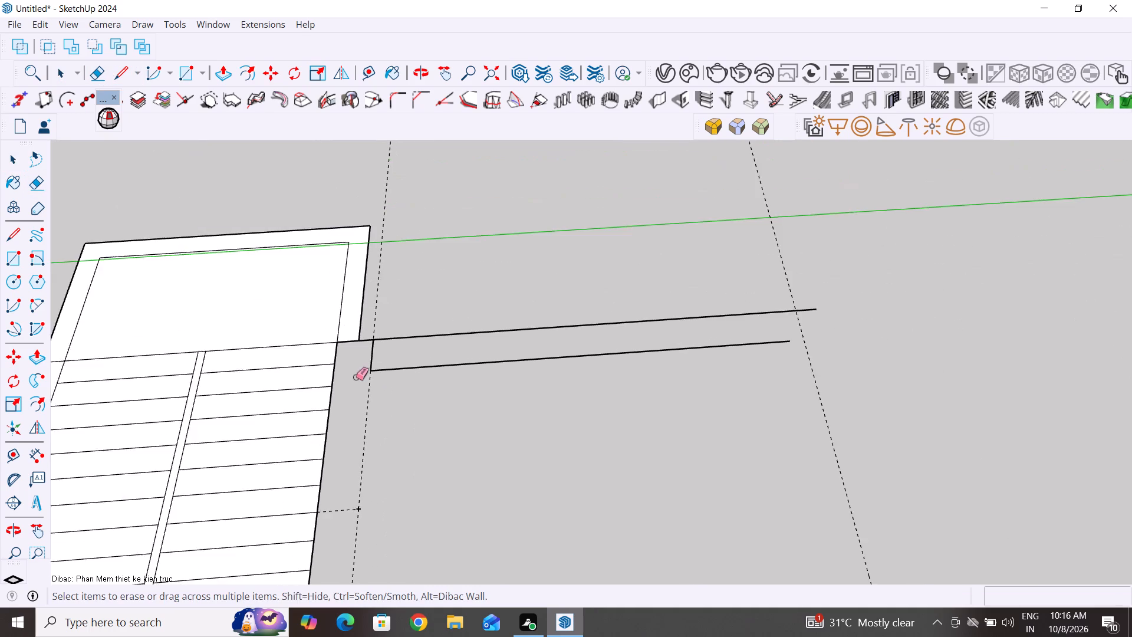
pyautogui.scroll(-11, 356, 377)
pyautogui.click(9, 234)
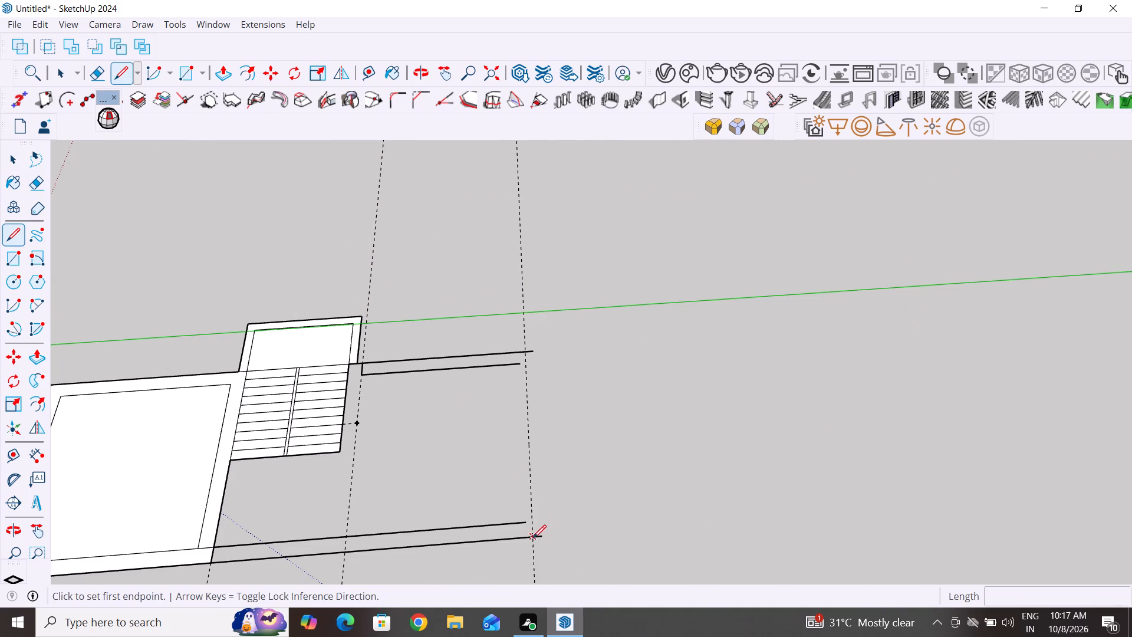
pyautogui.click(360, 372)
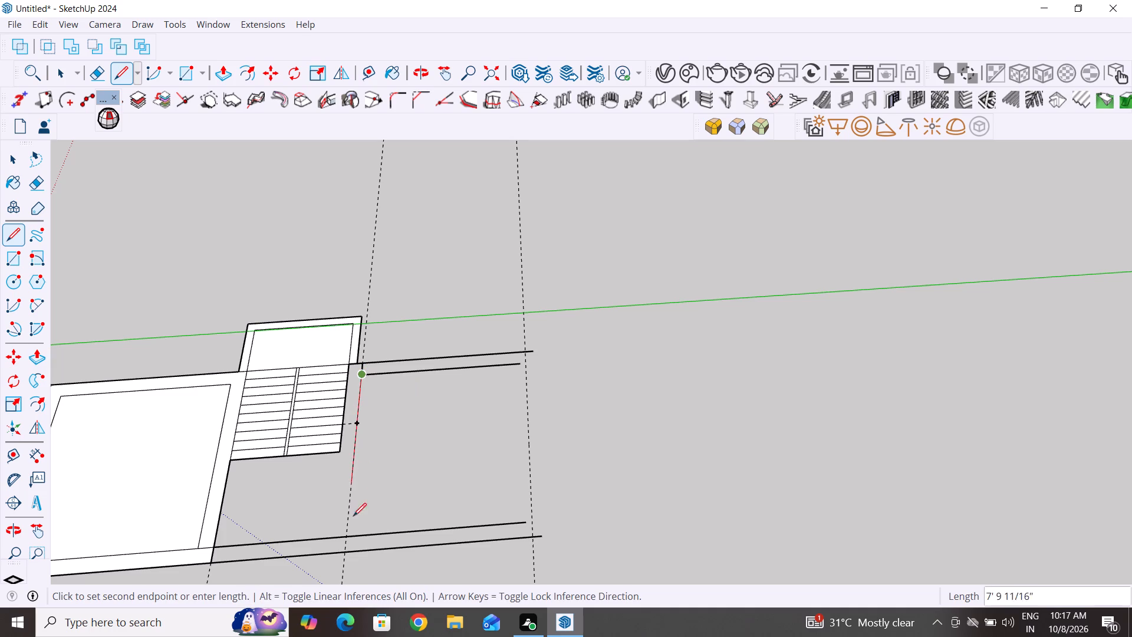
pyautogui.click(347, 539)
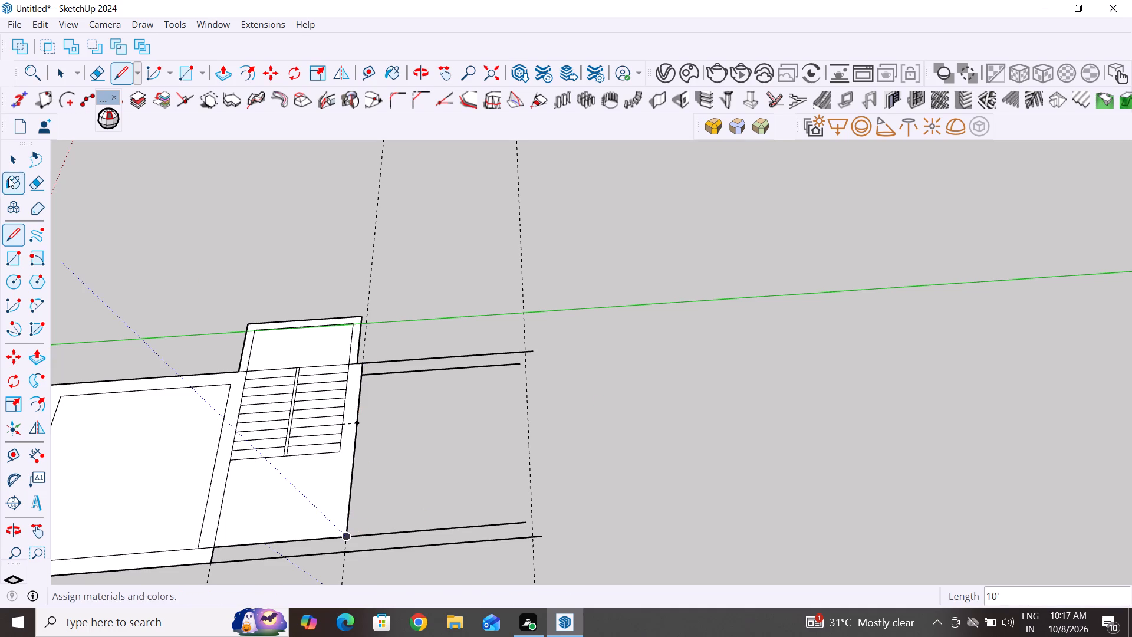
pyautogui.click(6, 161)
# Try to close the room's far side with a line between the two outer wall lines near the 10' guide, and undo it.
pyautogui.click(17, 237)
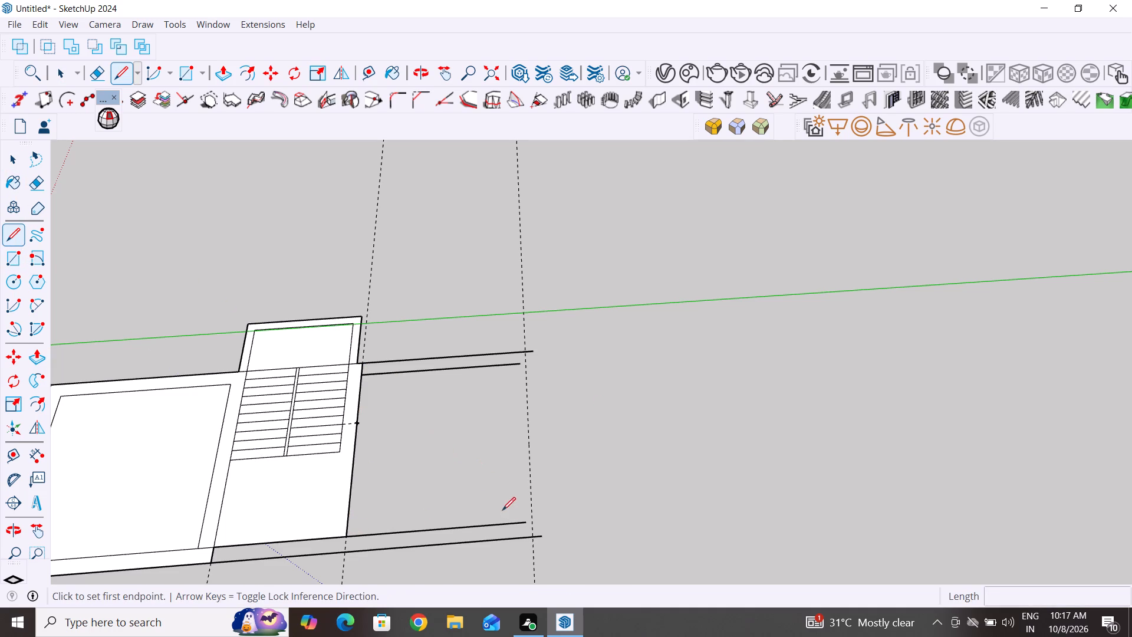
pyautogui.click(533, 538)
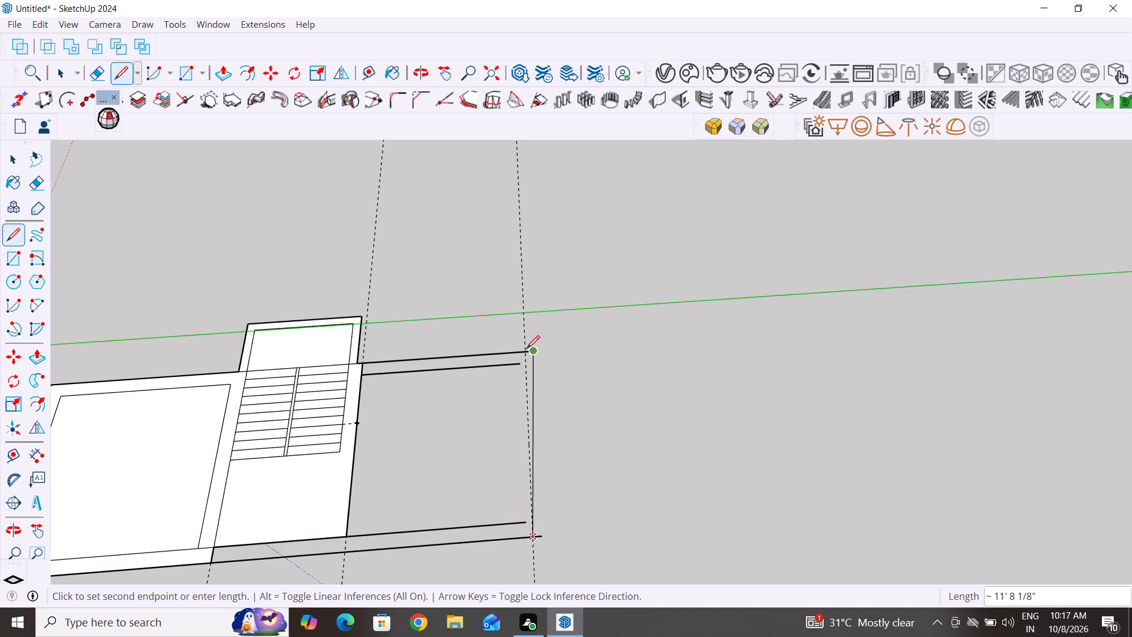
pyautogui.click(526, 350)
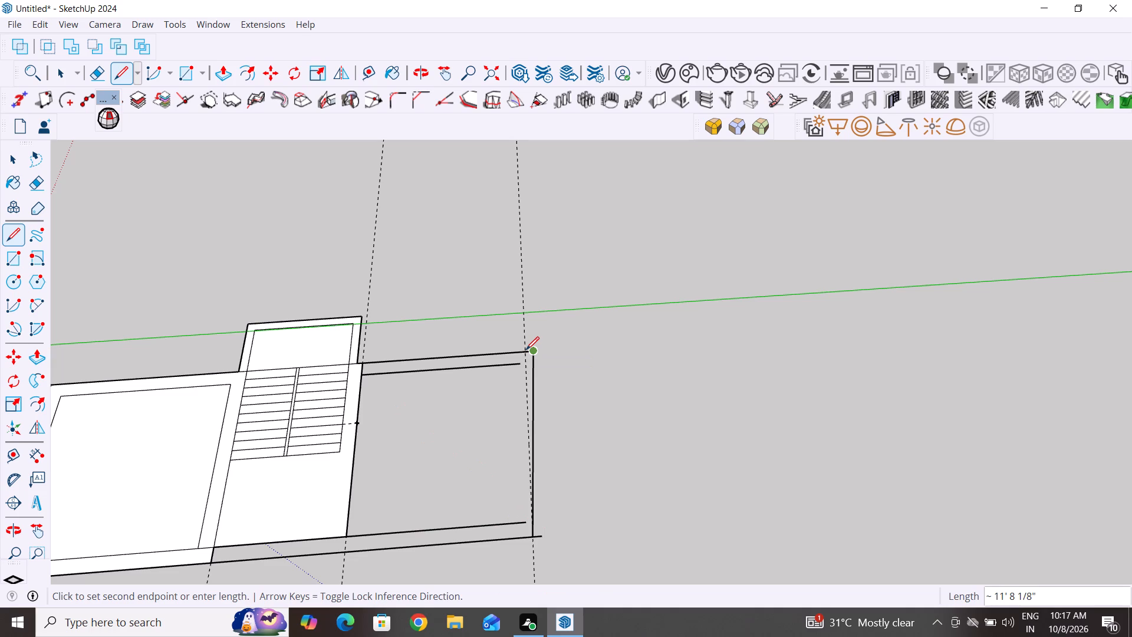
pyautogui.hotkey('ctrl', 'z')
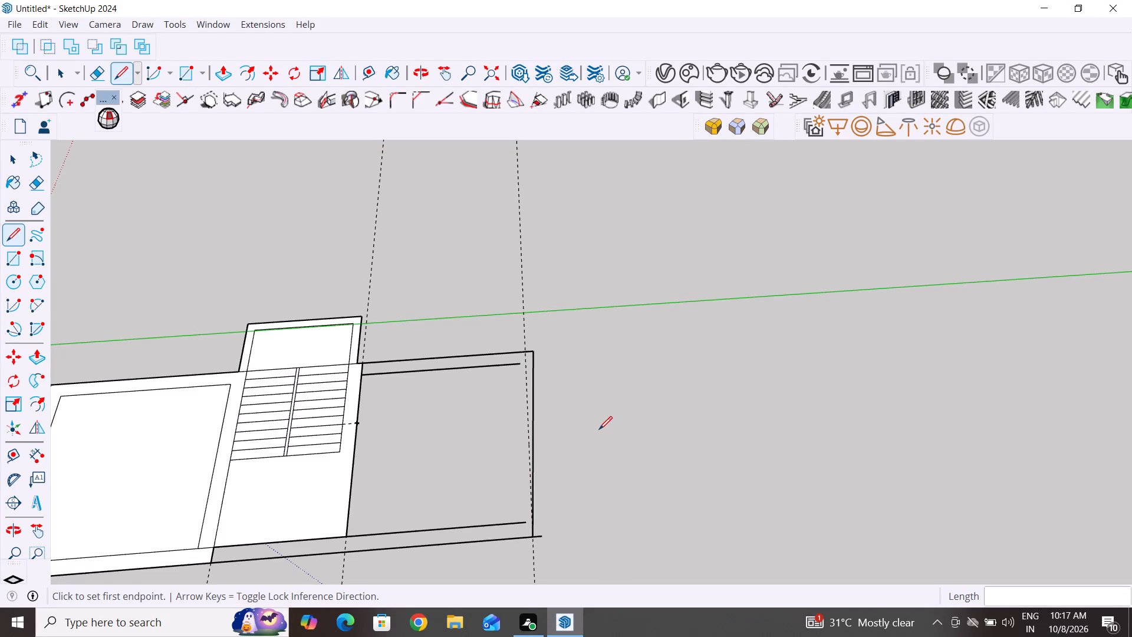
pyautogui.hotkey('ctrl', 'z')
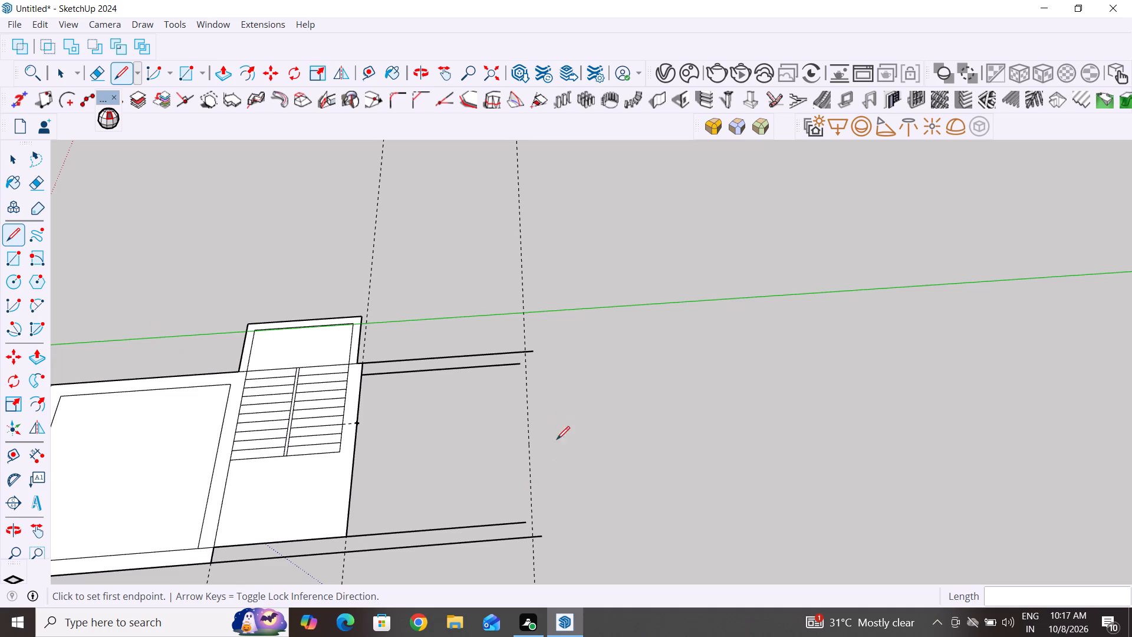
# Draw an 11' 8" line along the 10' guide between the outer lines of the two facing walls.
pyautogui.click(532, 539)
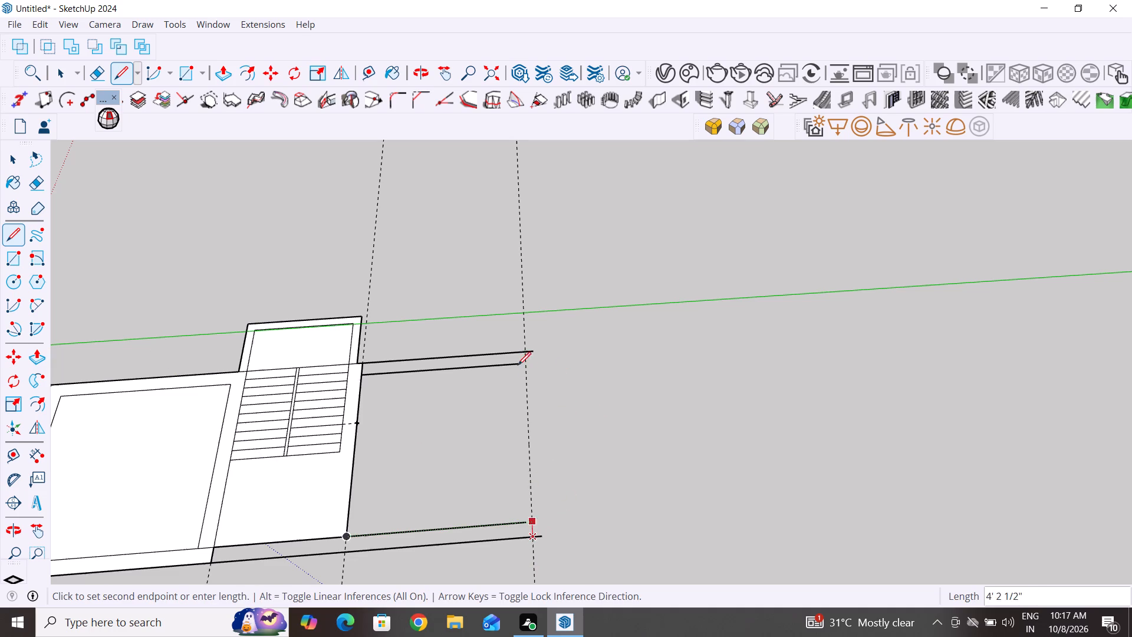
pyautogui.click(524, 353)
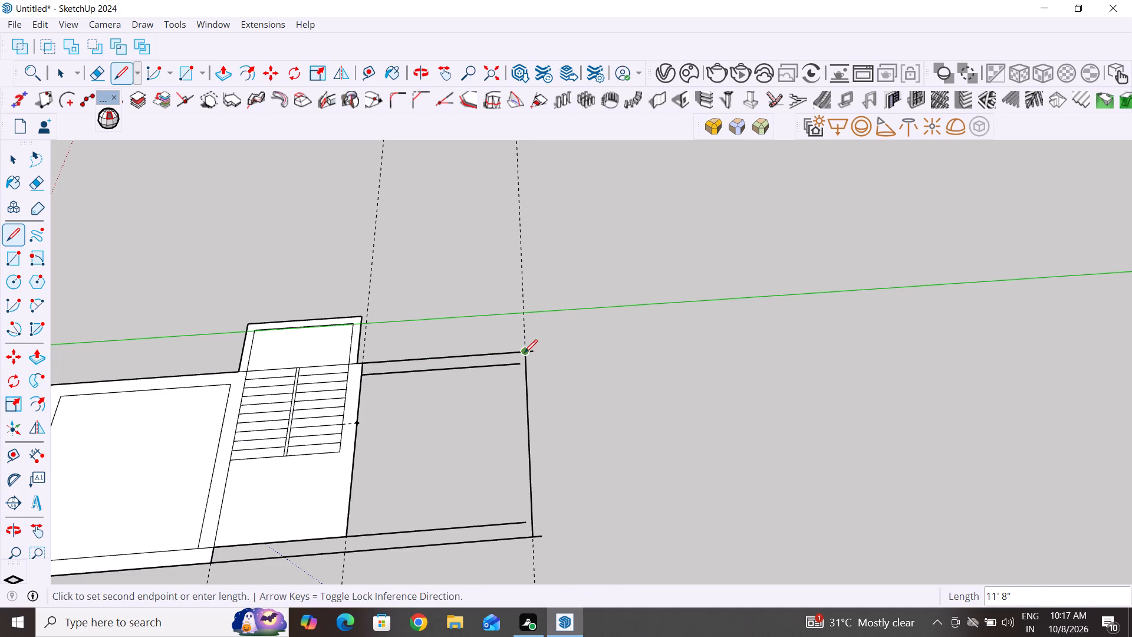
pyautogui.press('Escape')
pyautogui.press('Escape')
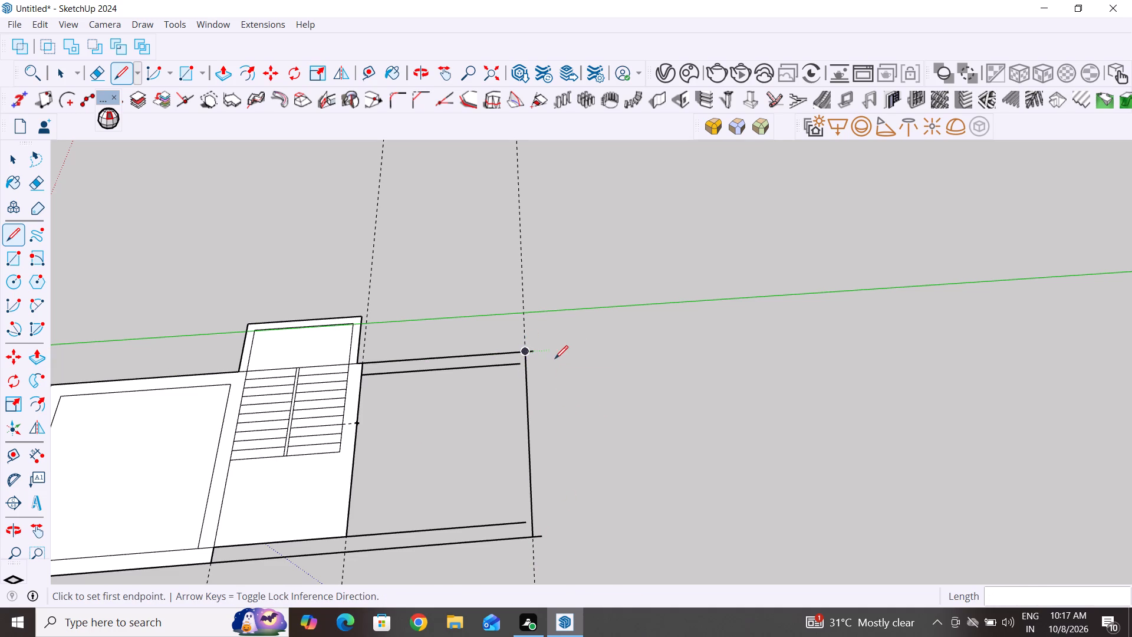
# Place a parallel guide line 10" outward from the new 11' 8" line.
pyautogui.click(5, 150)
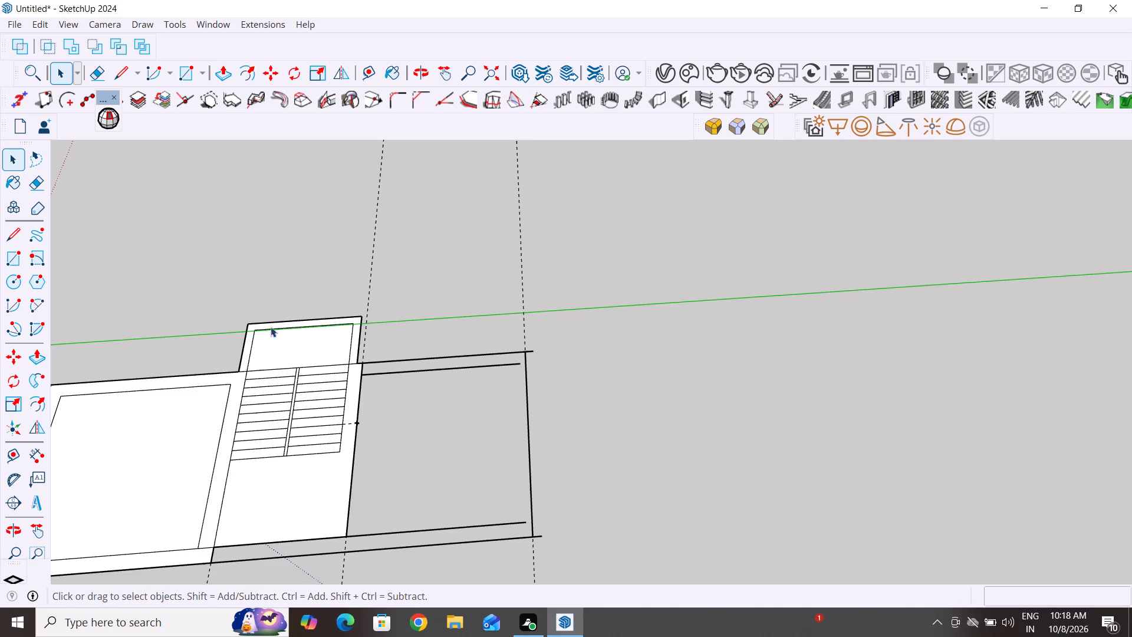
pyautogui.click(12, 462)
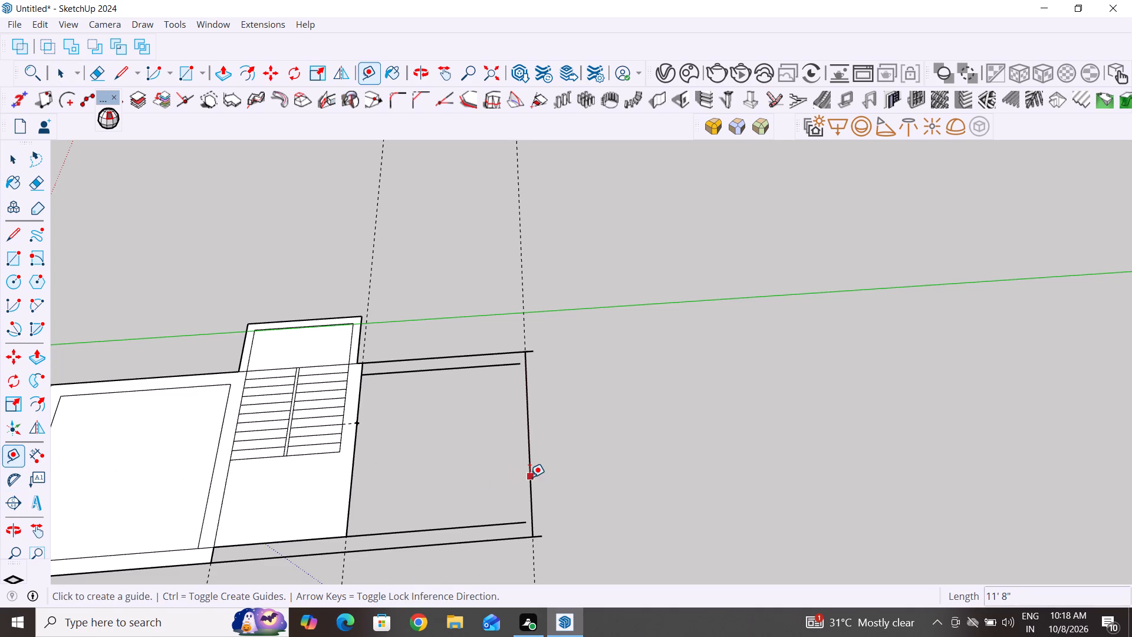
pyautogui.click(529, 477)
pyautogui.write('10"')
pyautogui.press('Return')
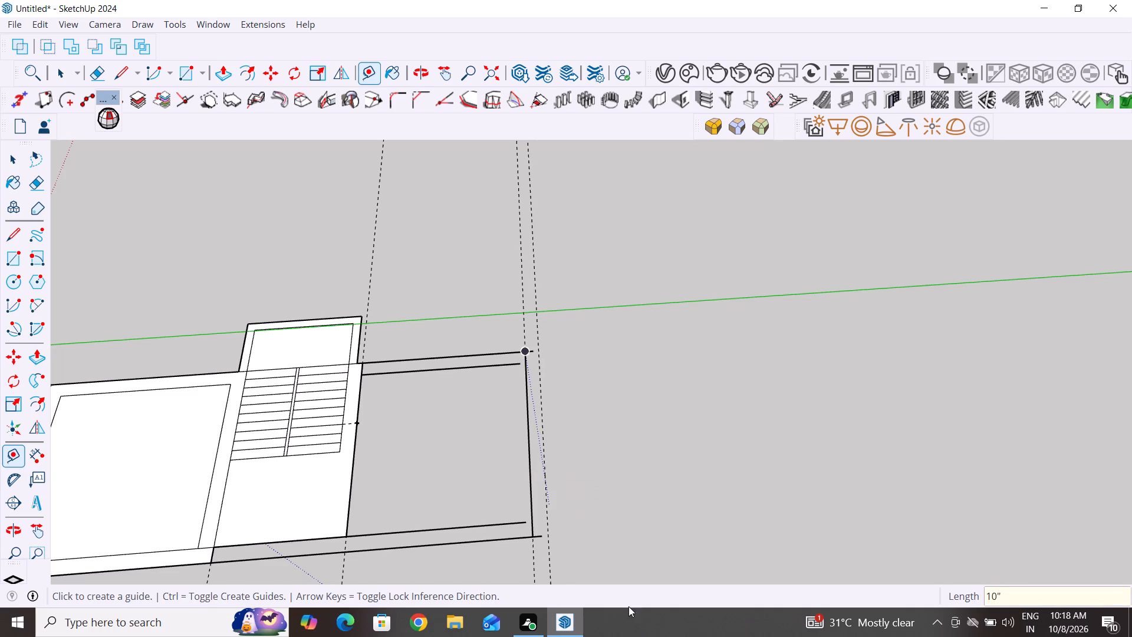
# Delete the outer line of the wall extending from the staircase landing, including its short stub past the 11' 8" line.
pyautogui.click(11, 232)
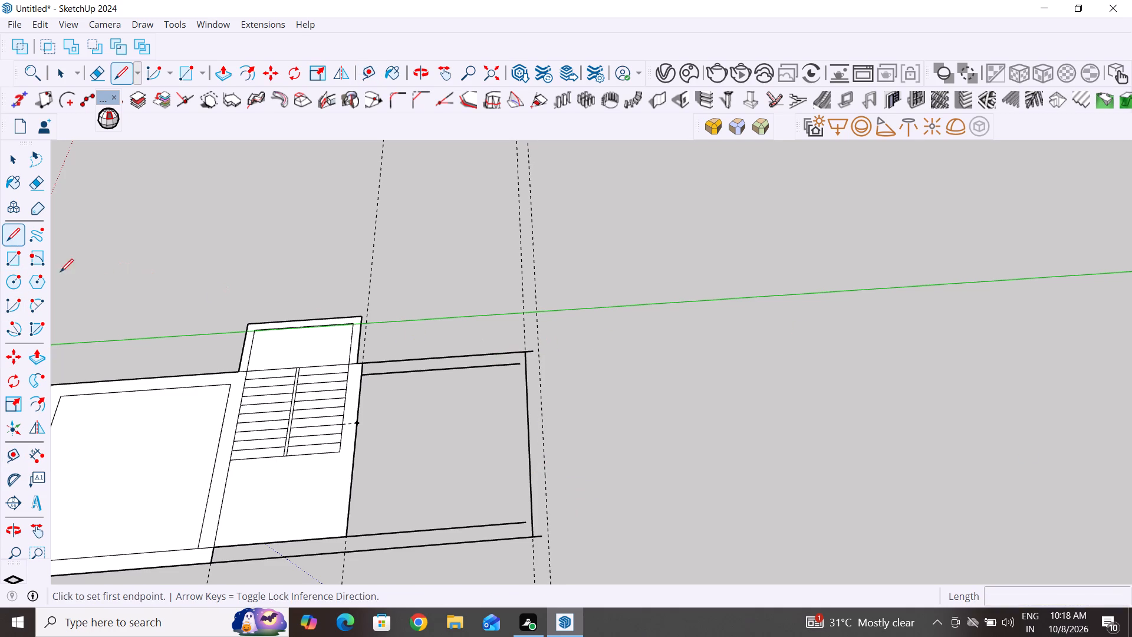
pyautogui.click(5, 161)
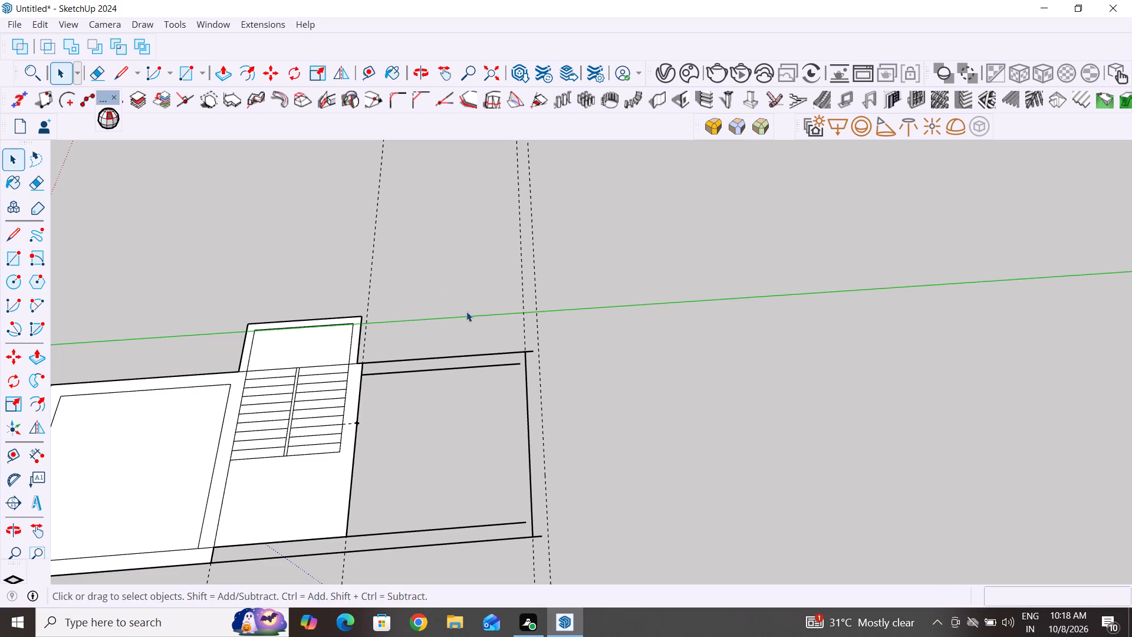
pyautogui.moveTo(481, 413); pyautogui.dragTo(463, 530, button='middle')
pyautogui.scroll(4, 516, 330)
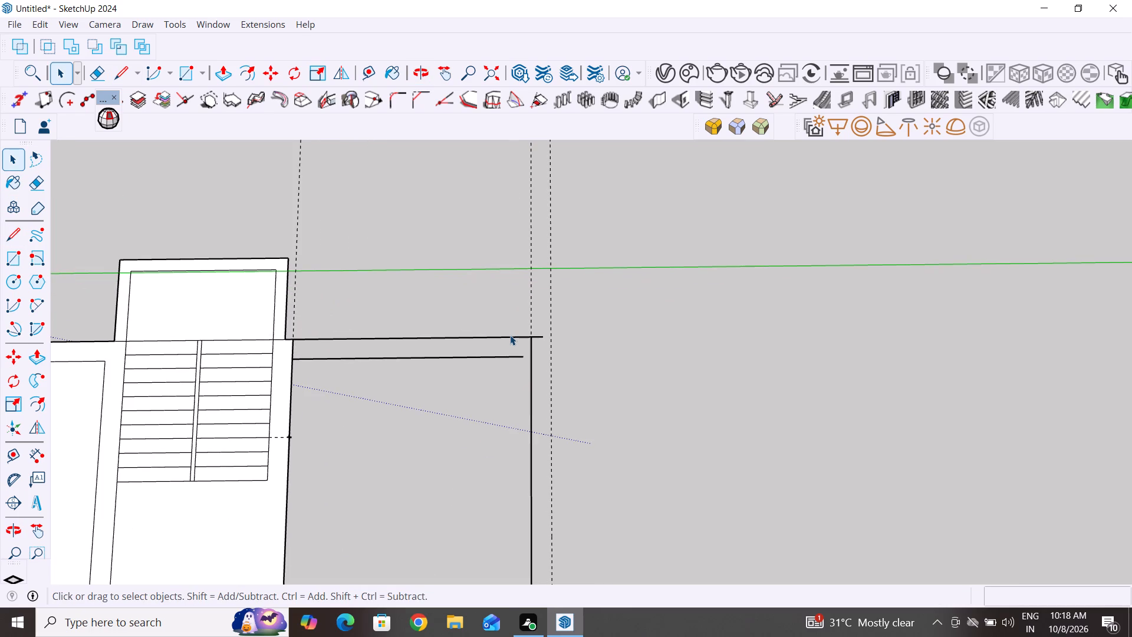
pyautogui.click(510, 335)
pyautogui.click(509, 338)
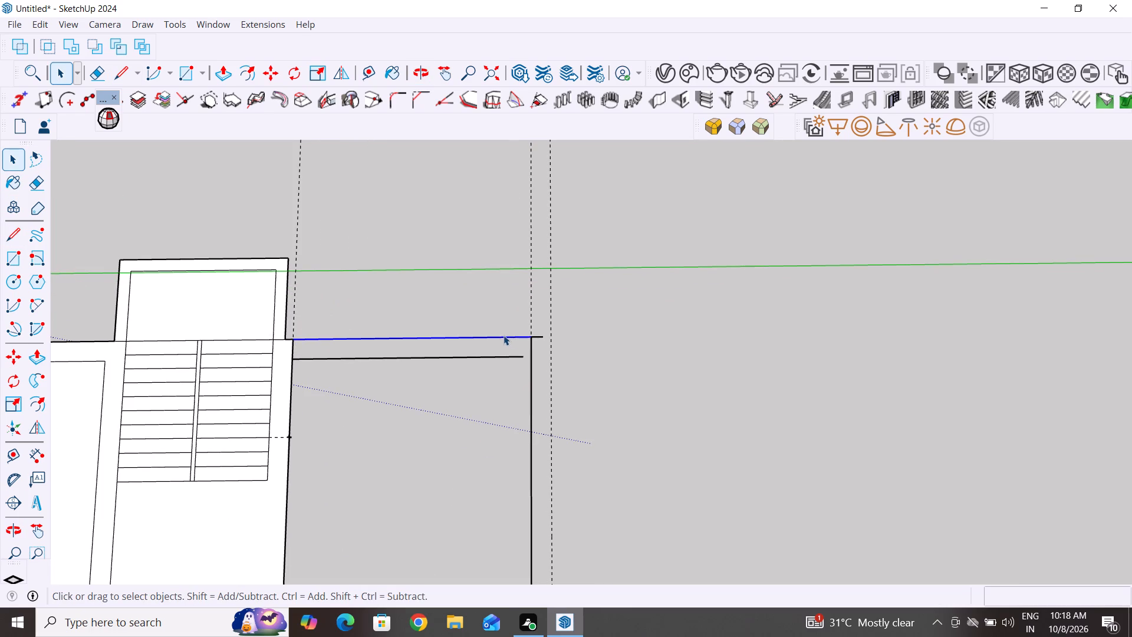
pyautogui.press('Delete')
pyautogui.scroll(5, 516, 331)
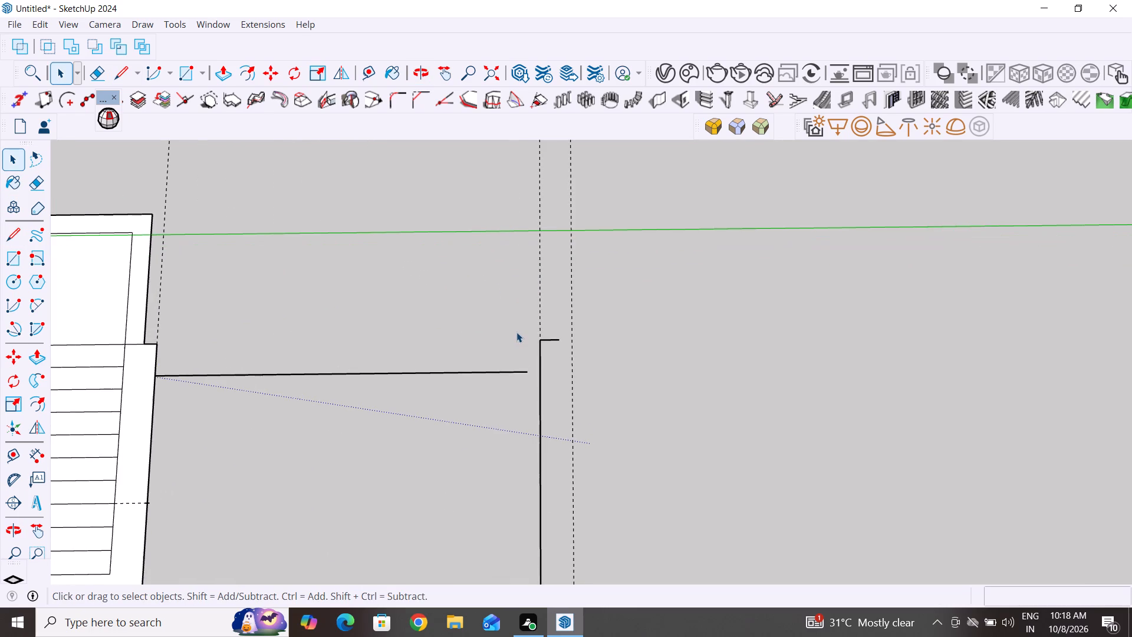
pyautogui.click(551, 339)
pyautogui.press('Delete')
# Redraw the wall's outer line 10' 10" long from the corner beside the staircase to the outermost guide.
pyautogui.click(15, 234)
pyautogui.click(156, 343)
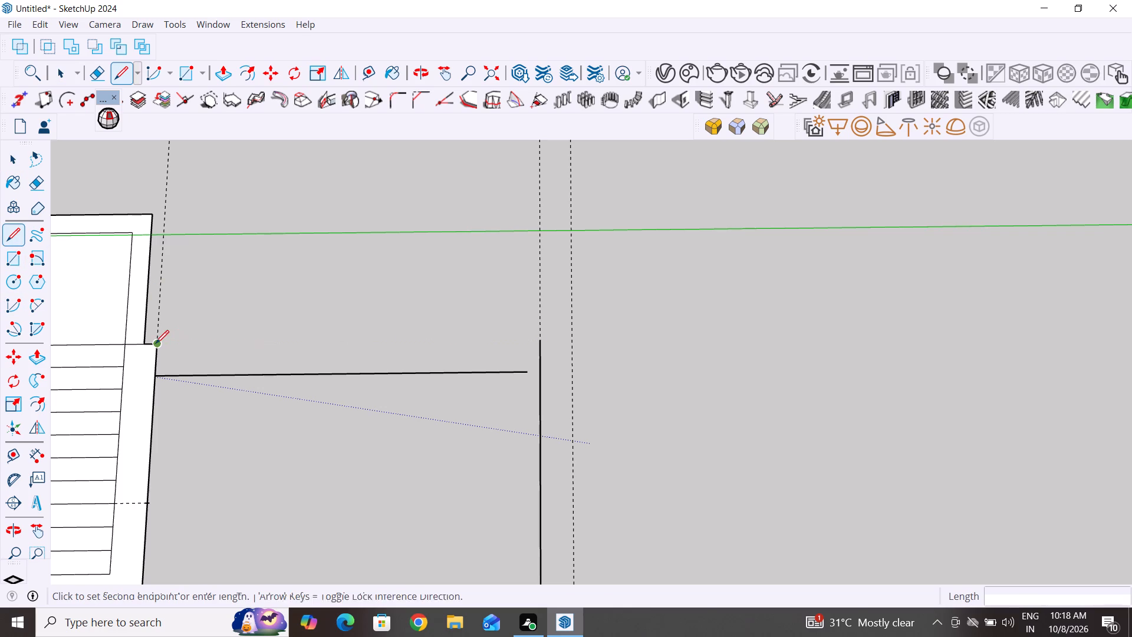
pyautogui.click(574, 338)
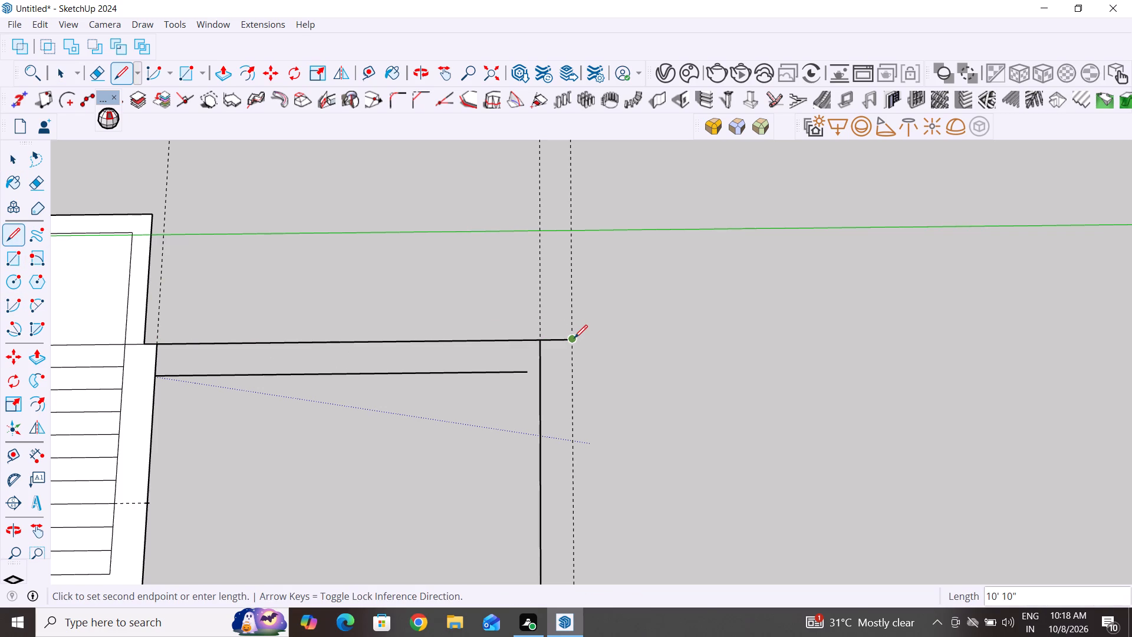
pyautogui.press('Delete')
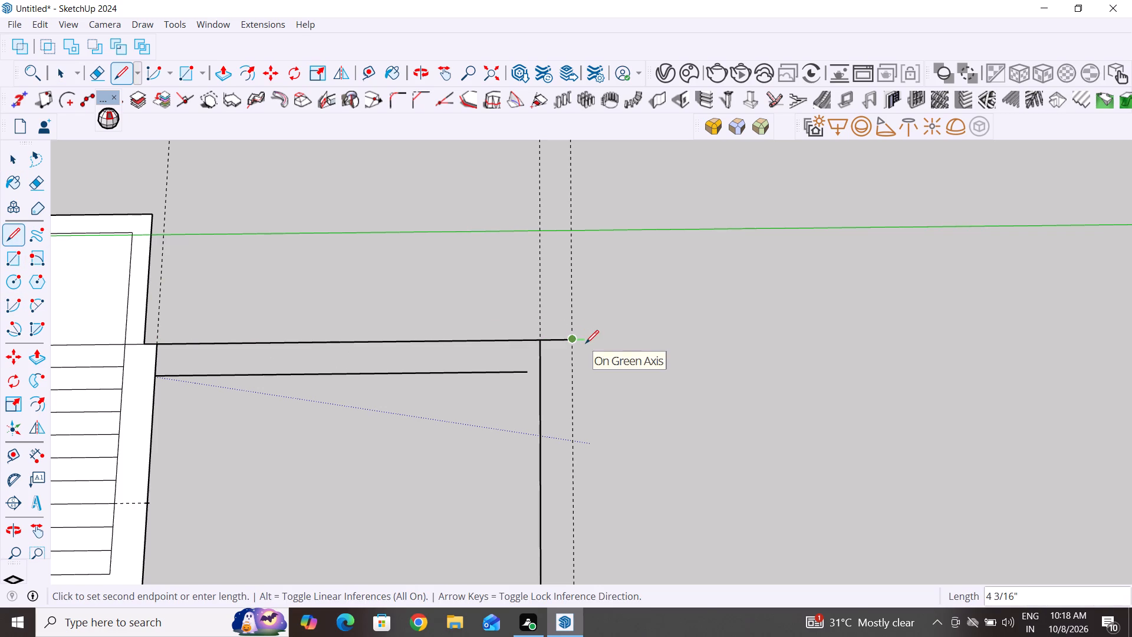
pyautogui.press('Escape')
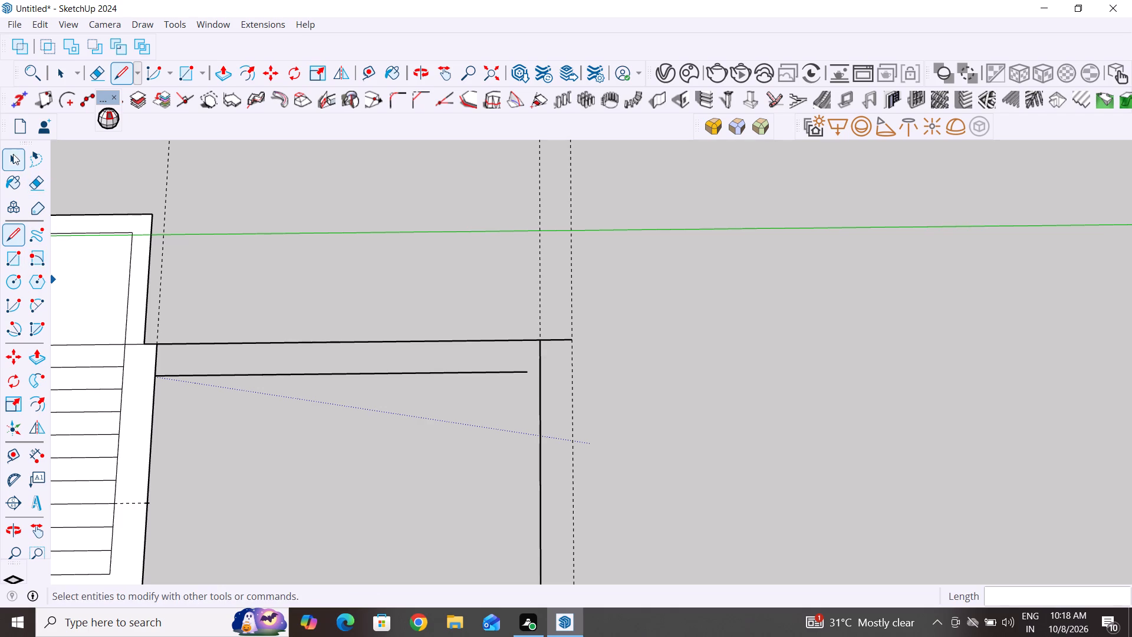
# Delete the short-falling inner line of the wall extending from the staircase landing.
pyautogui.click(5, 154)
pyautogui.click(295, 374)
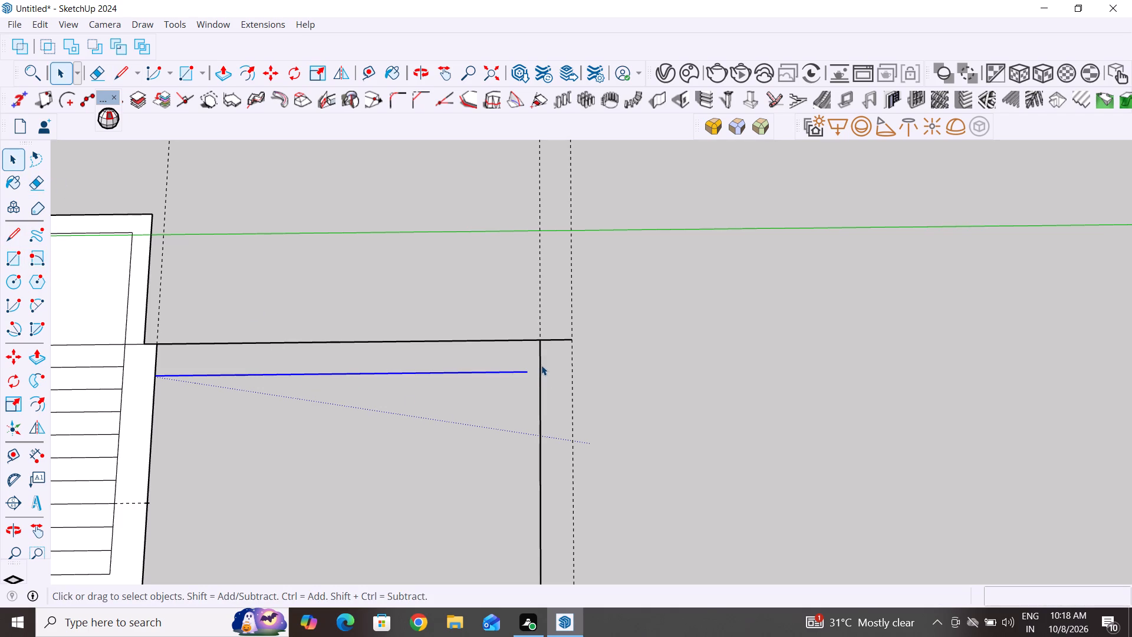
pyautogui.press('Delete')
# Draw a 17' 10" inner wall line from the adjoining room's inner corner across the stairs to the 11' 8" line.
pyautogui.scroll(-6, 763, 366)
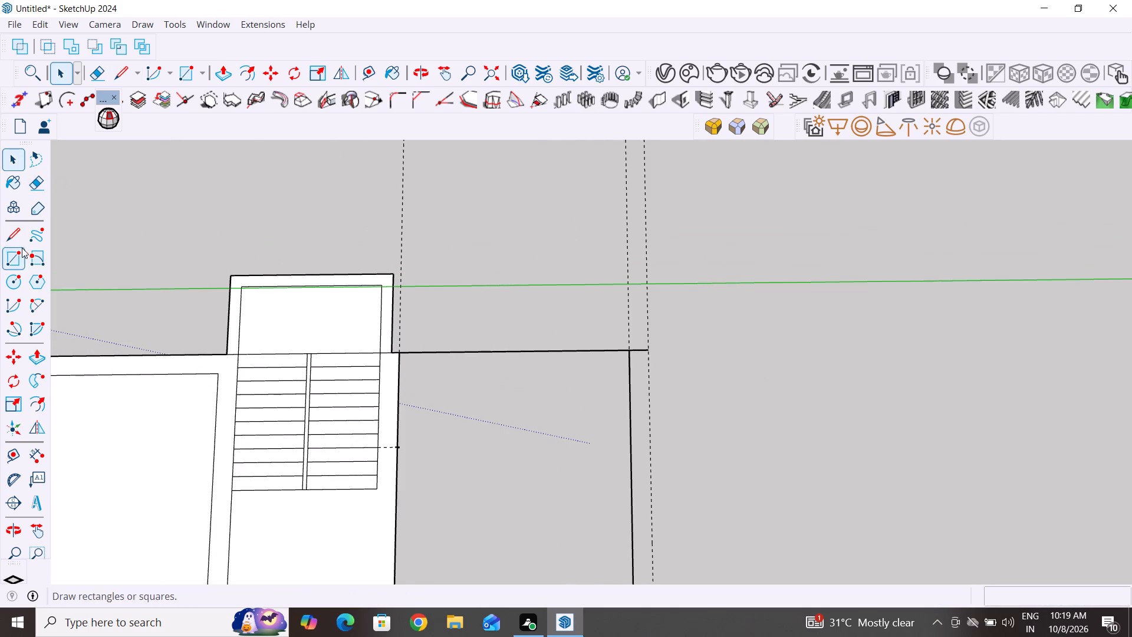
pyautogui.click(12, 238)
pyautogui.click(215, 373)
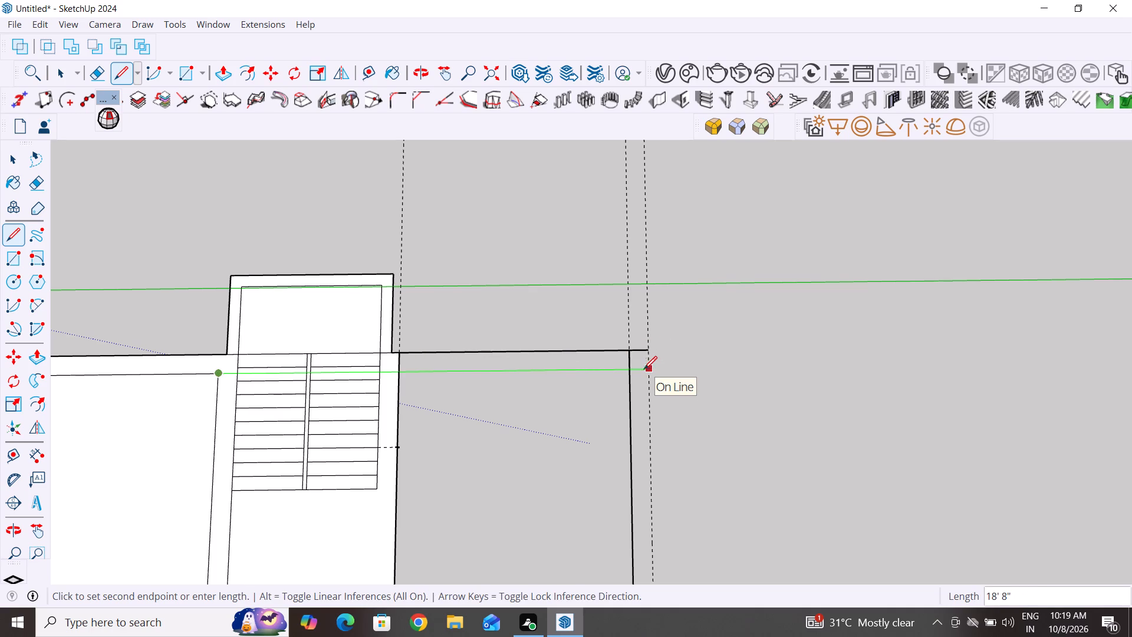
pyautogui.click(629, 373)
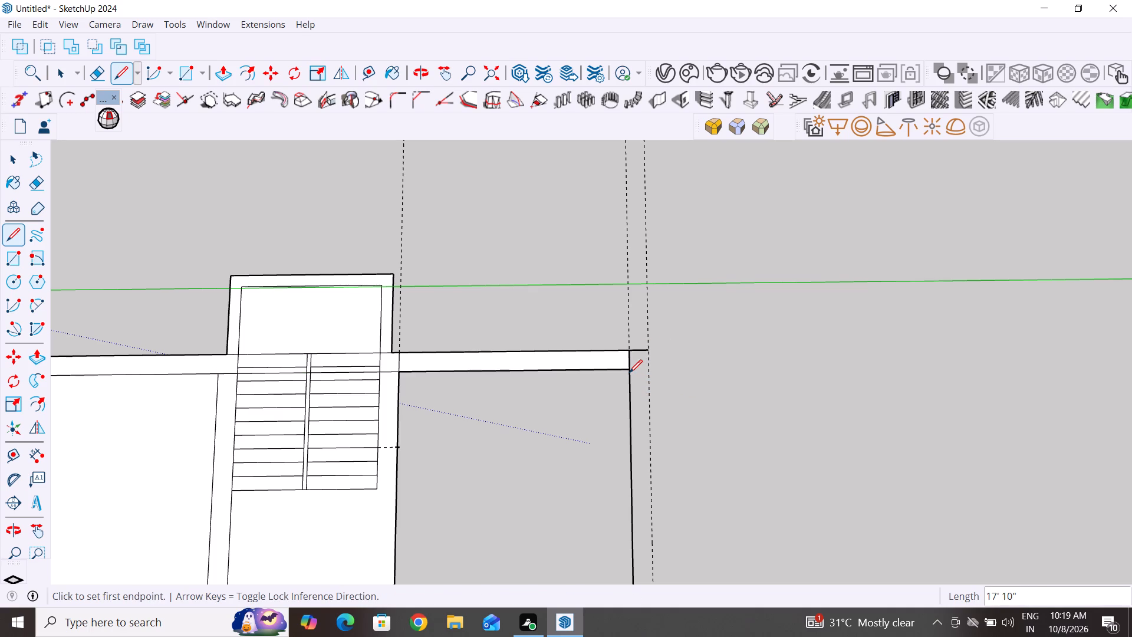
pyautogui.scroll(-6, 629, 373)
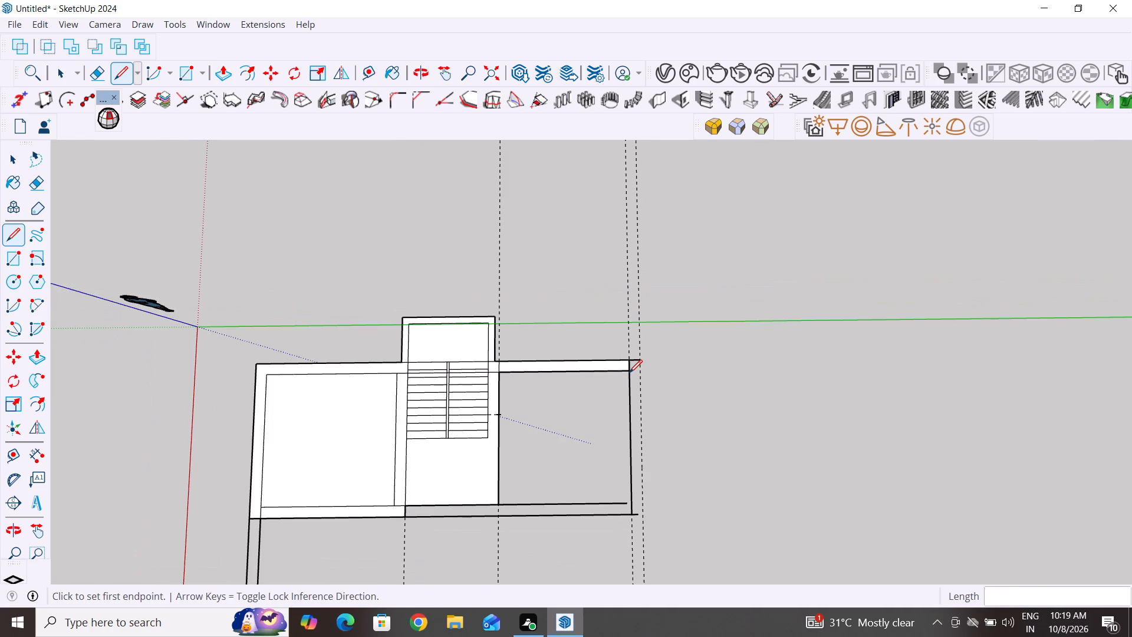
pyautogui.press('Escape')
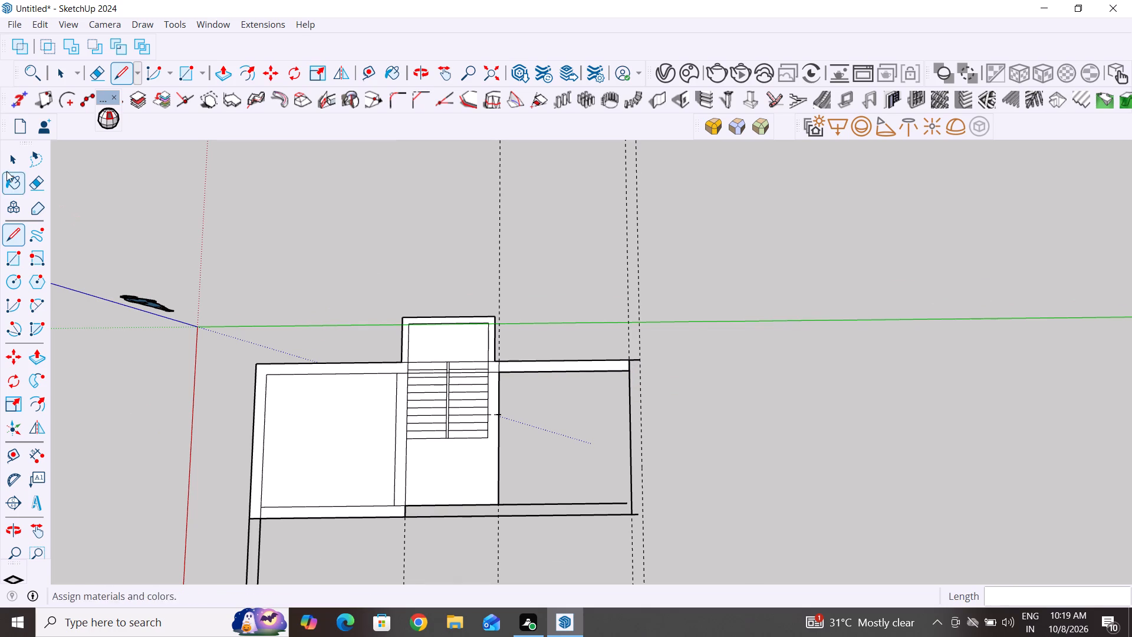
# Delete the inner line of the 10' room's wall opposite the staircase landing, which stops short of the 11' 8" line.
pyautogui.click(12, 163)
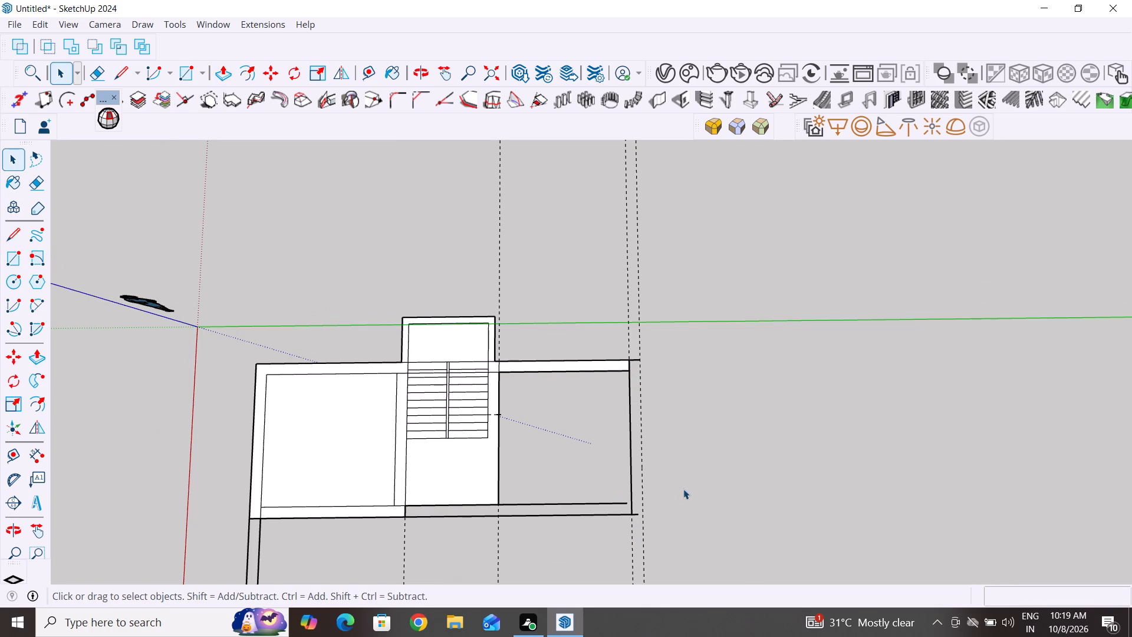
pyautogui.click(605, 502)
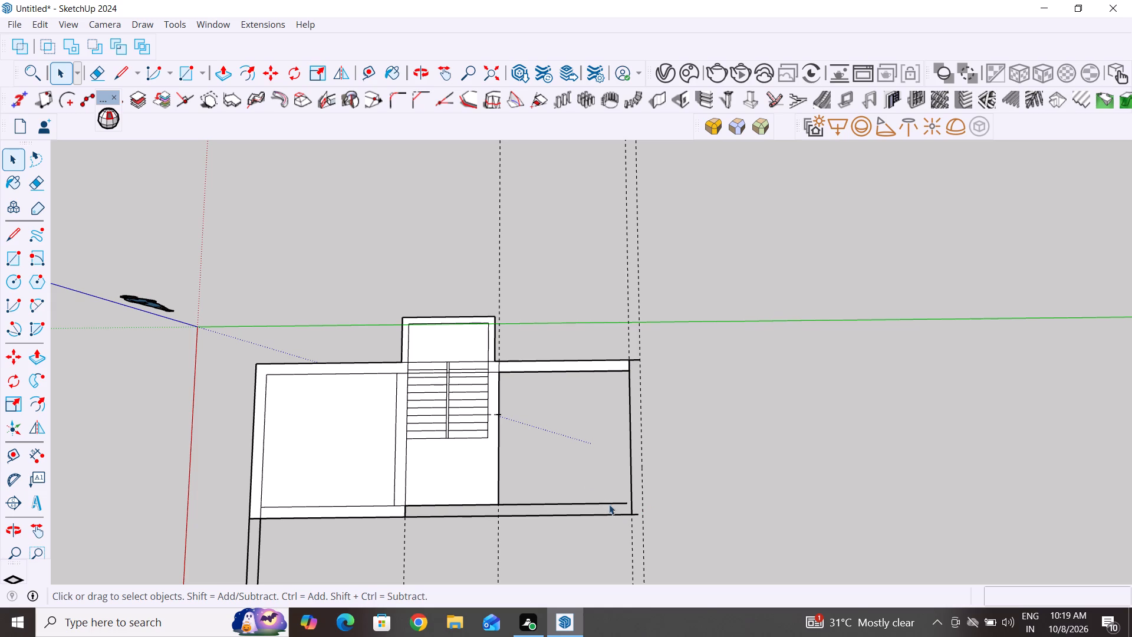
pyautogui.click(603, 504)
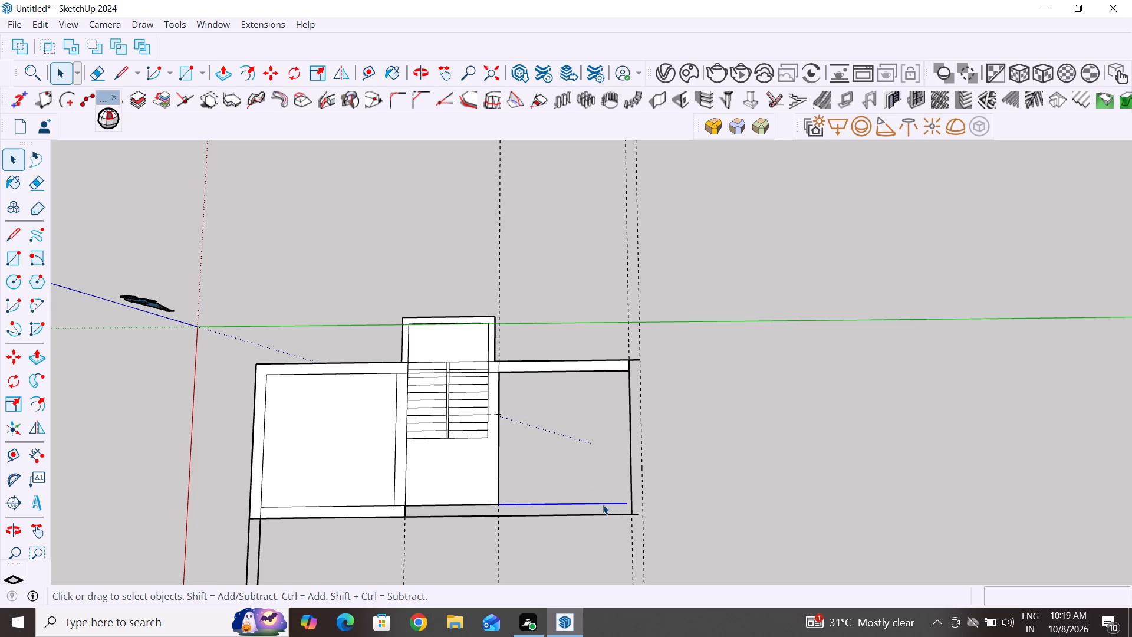
pyautogui.press('Delete')
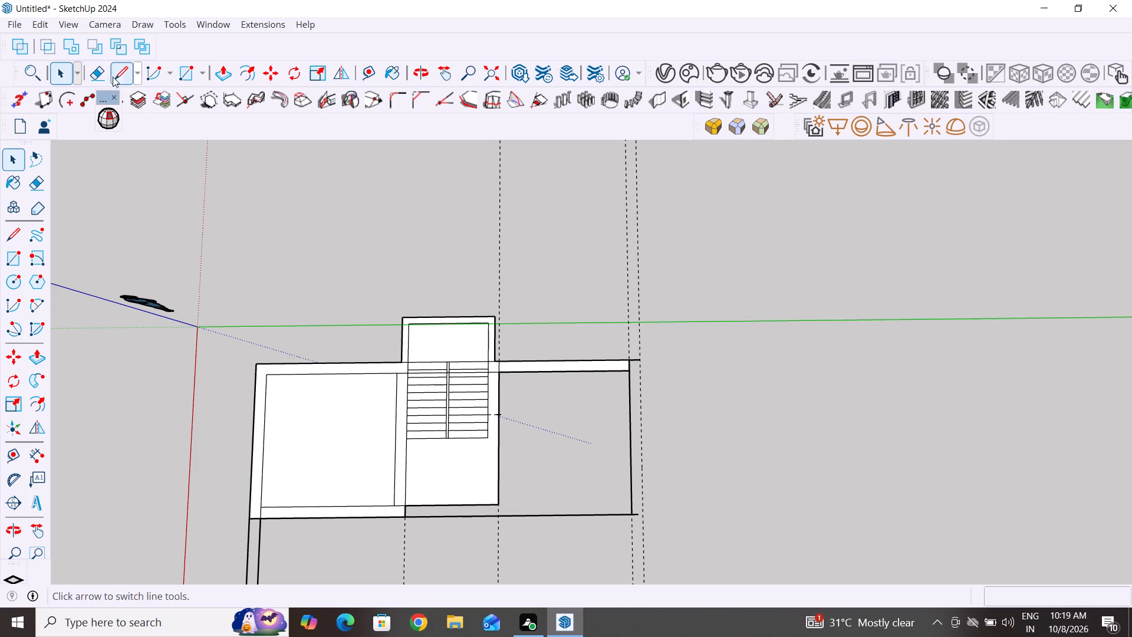
# Redraw that inner wall line 10' long from the staircase-side corner to the 11' 8" line.
pyautogui.click(110, 72)
pyautogui.click(116, 75)
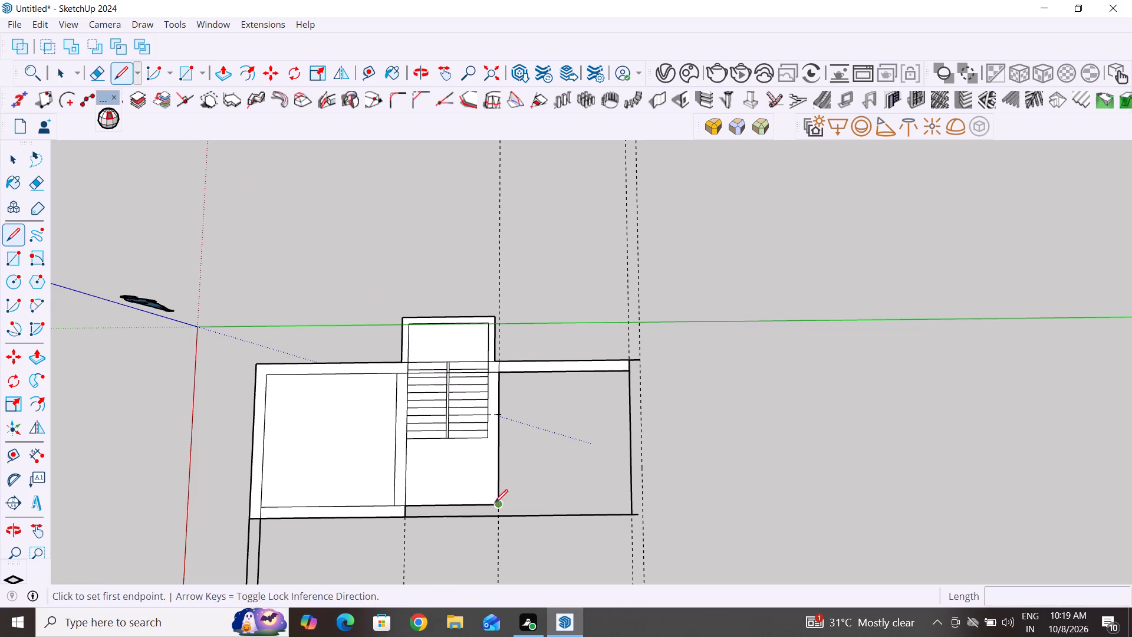
pyautogui.click(499, 504)
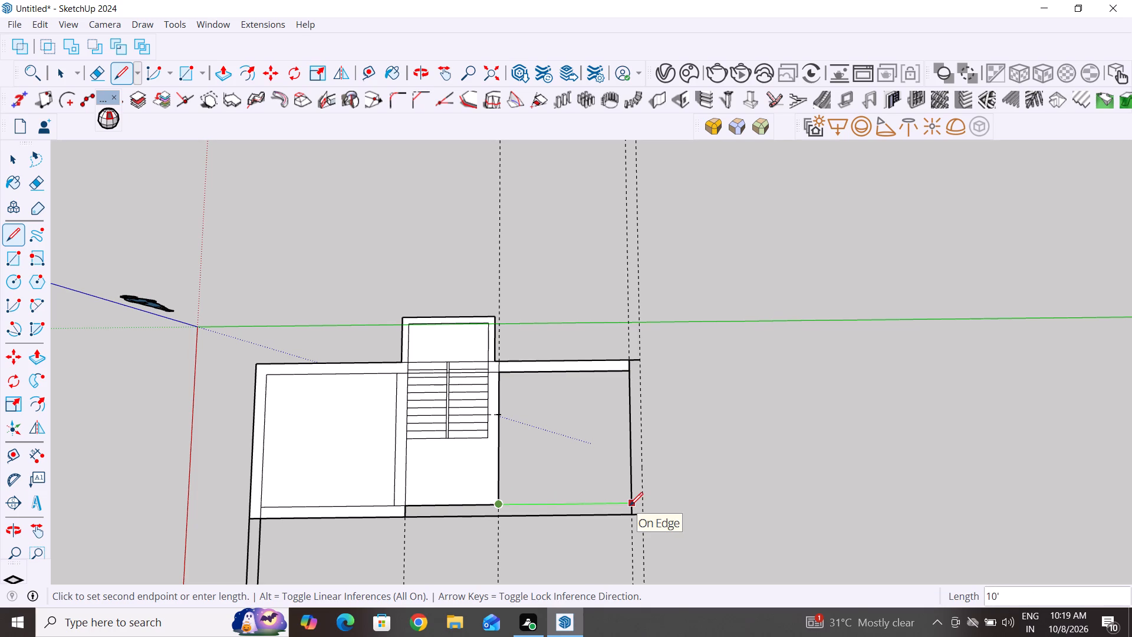
pyautogui.click(630, 505)
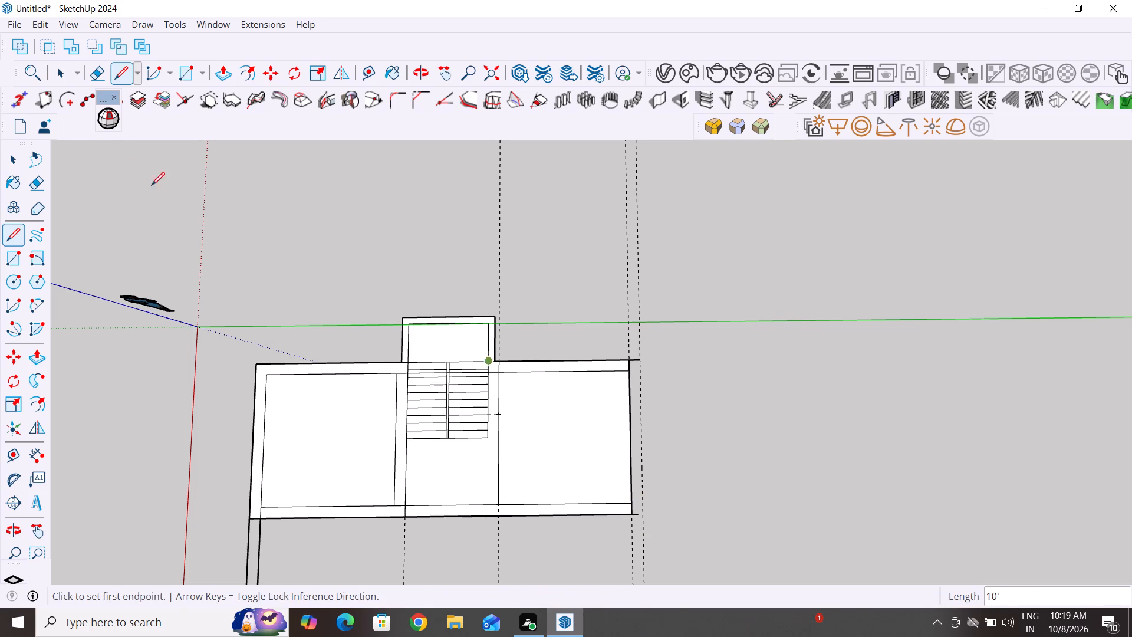
pyautogui.click(8, 162)
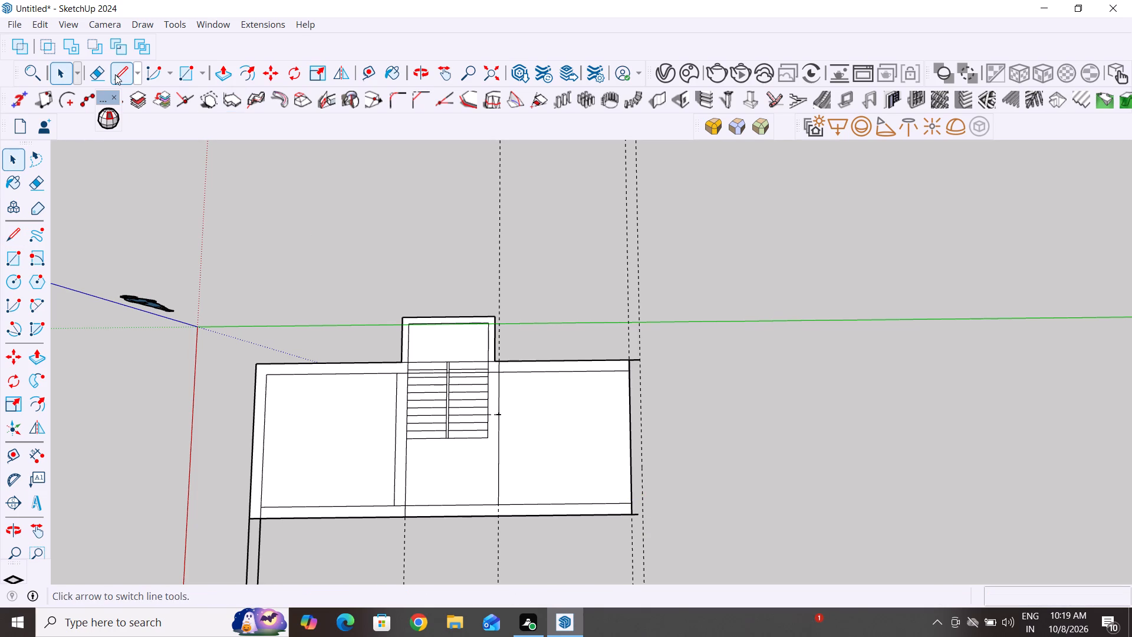
pyautogui.click(115, 74)
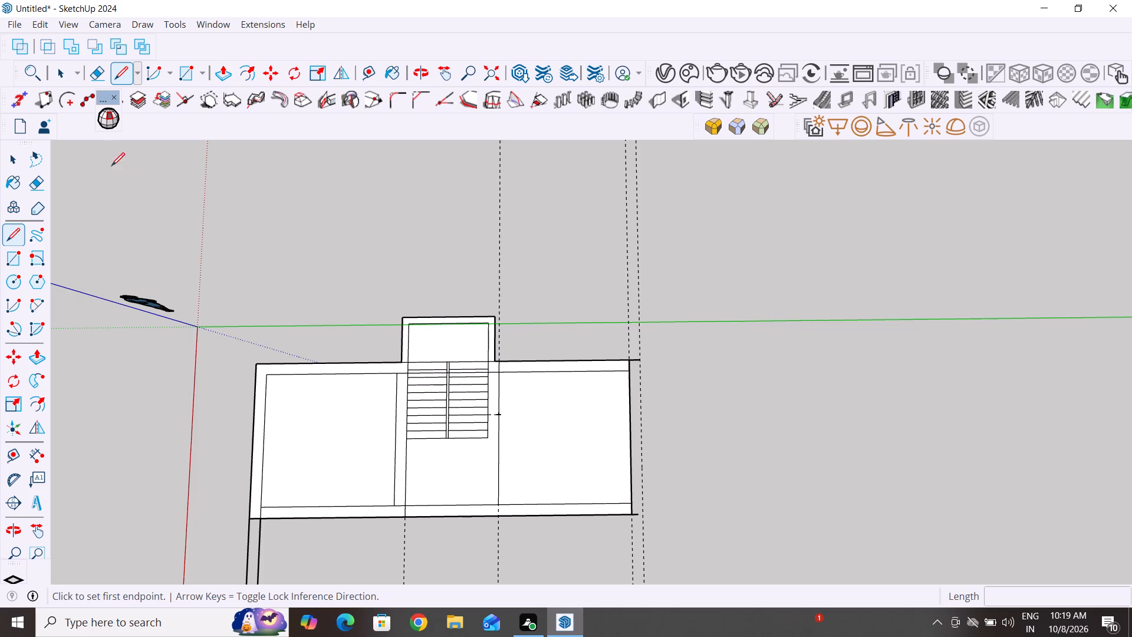
# Delete the short outer-line stub past the 11' 8" line at the corner opposite the landing side.
pyautogui.click(9, 168)
pyautogui.scroll(3, 669, 523)
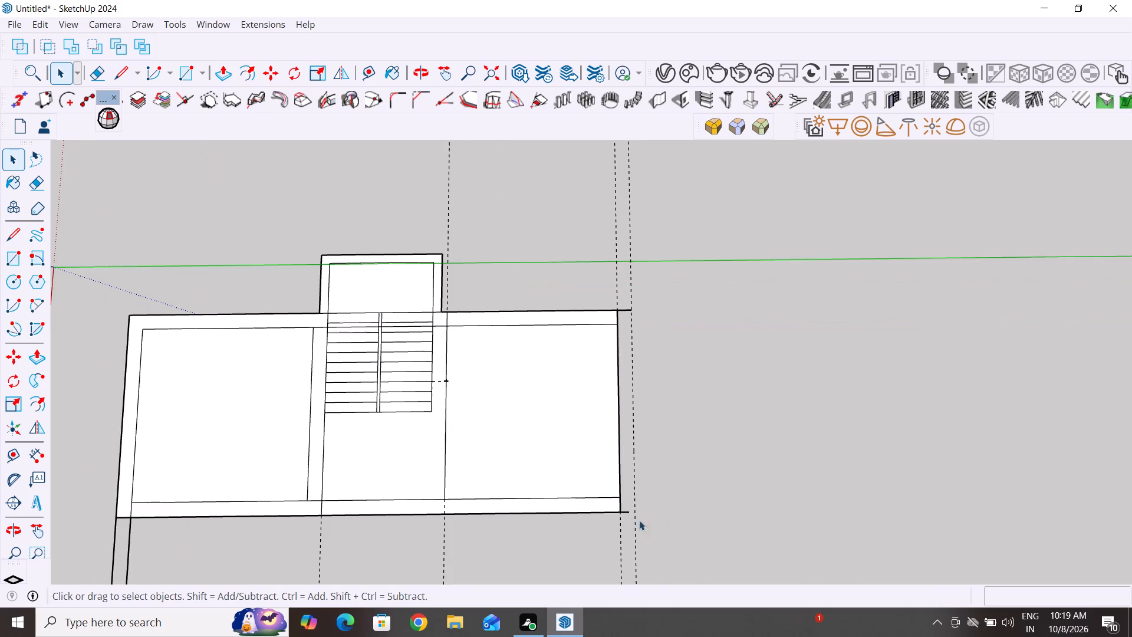
pyautogui.click(628, 513)
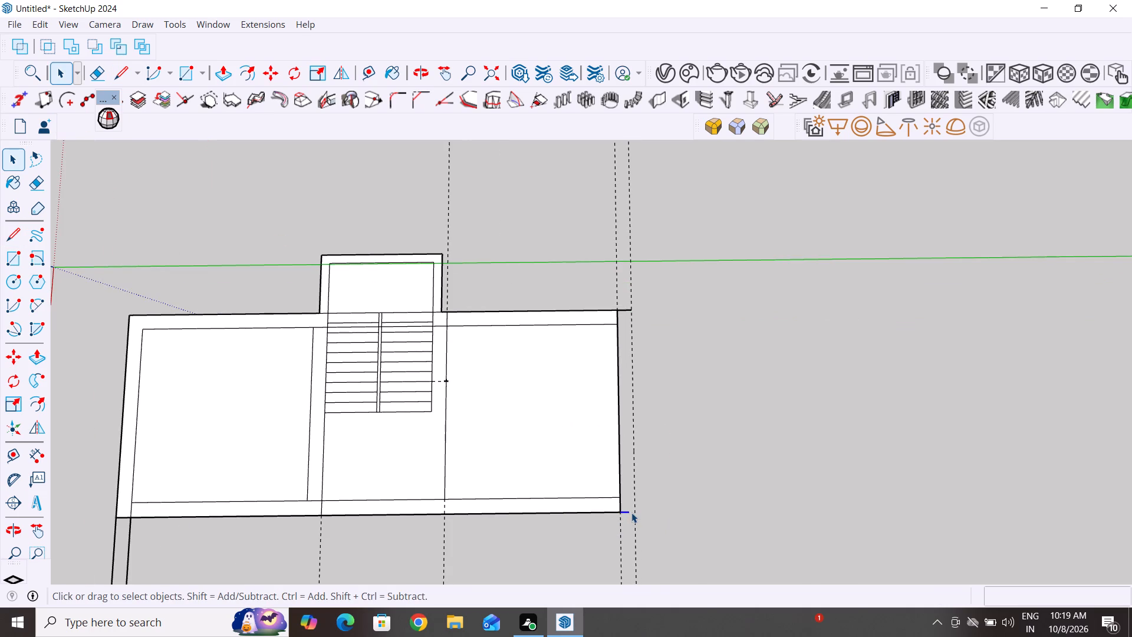
pyautogui.press('Delete')
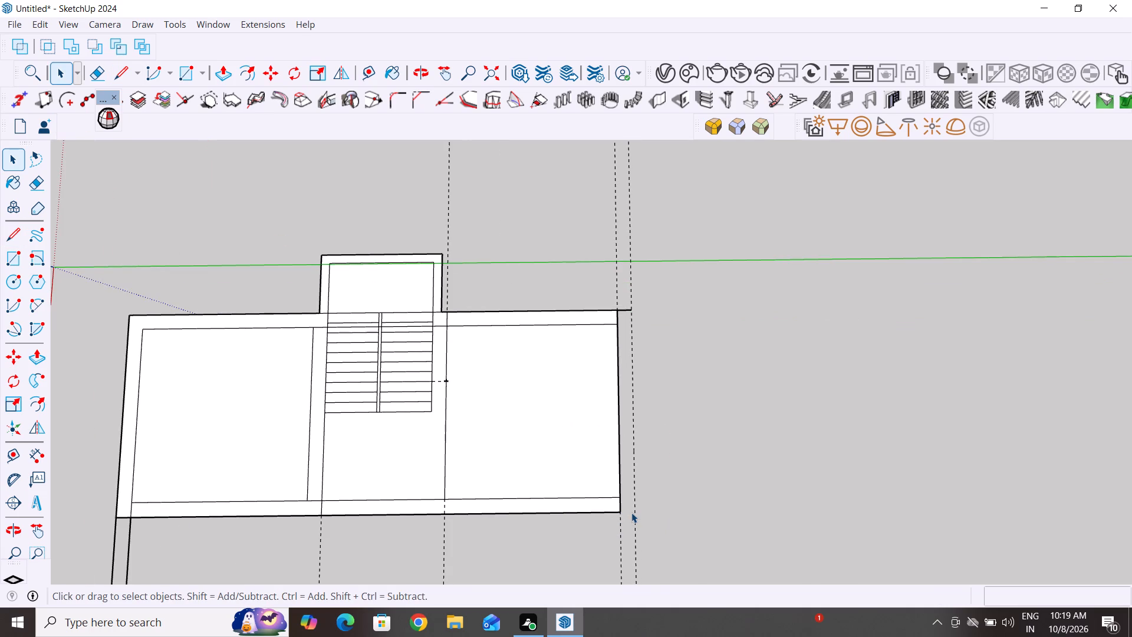
# Extend the outer wall line to the outermost guide and draw an 11' 8" outer line along it to the opposite corner.
pyautogui.click(9, 235)
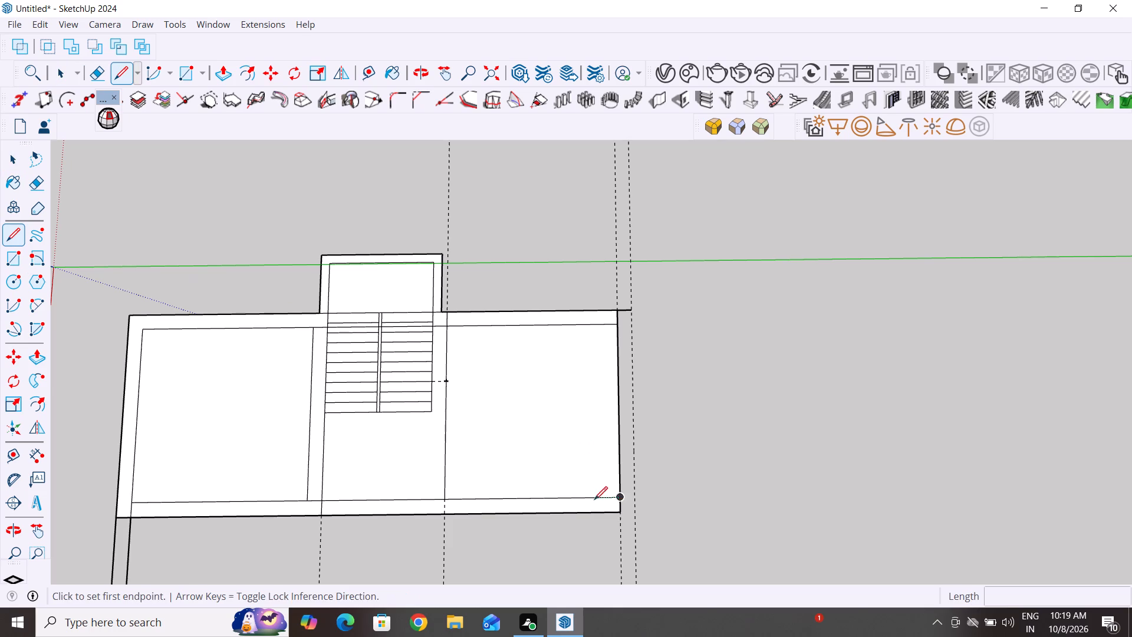
pyautogui.click(618, 515)
pyautogui.click(636, 513)
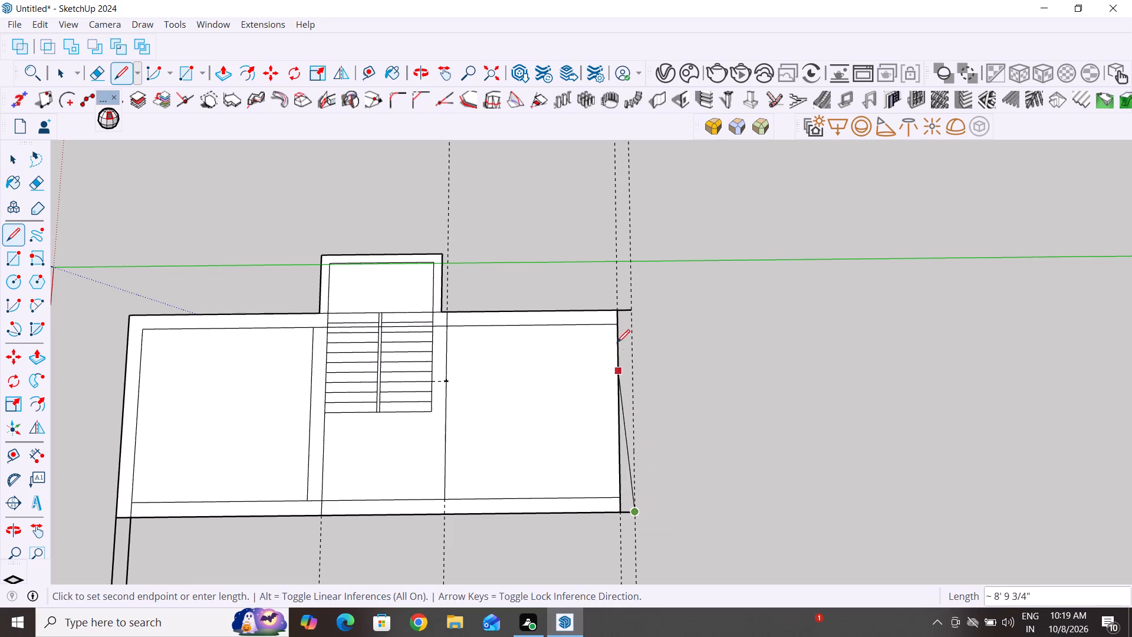
pyautogui.click(633, 309)
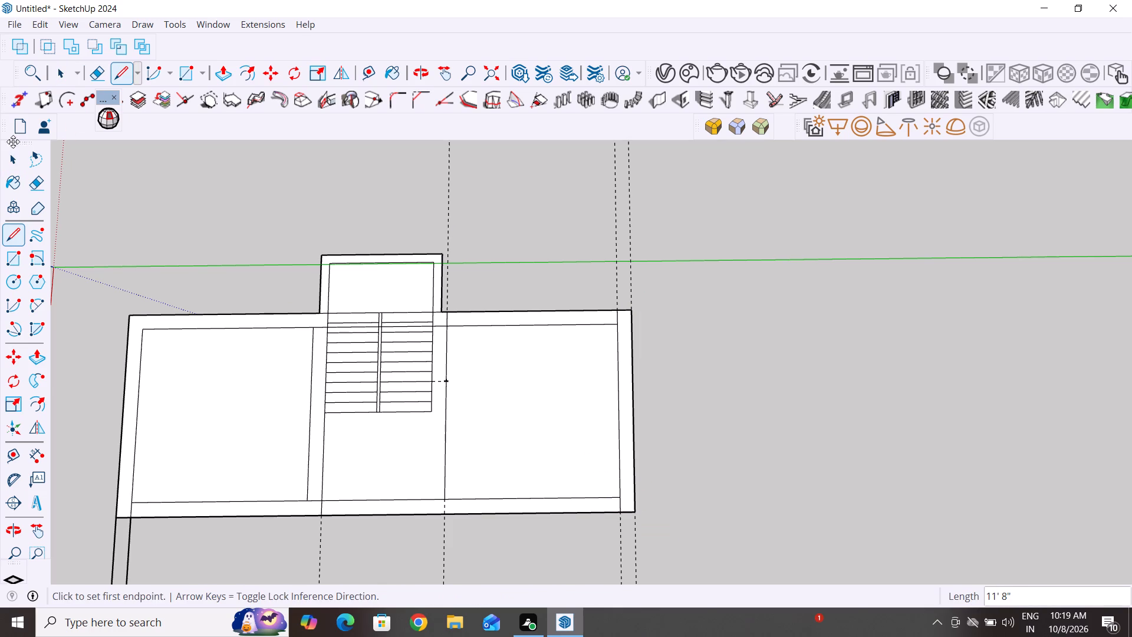
pyautogui.click(12, 161)
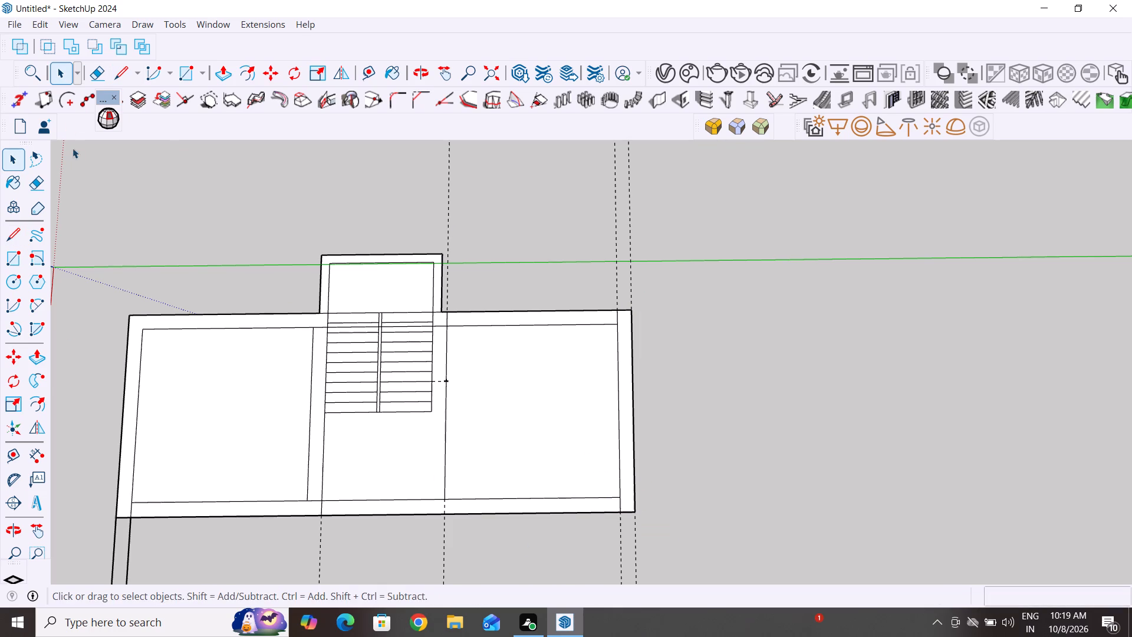
# Erase the inner line's pieces crossing the wall thickness at both outer corners of the 10' room, along with the coinciding guide.
pyautogui.click(93, 72)
pyautogui.scroll(8, 620, 310)
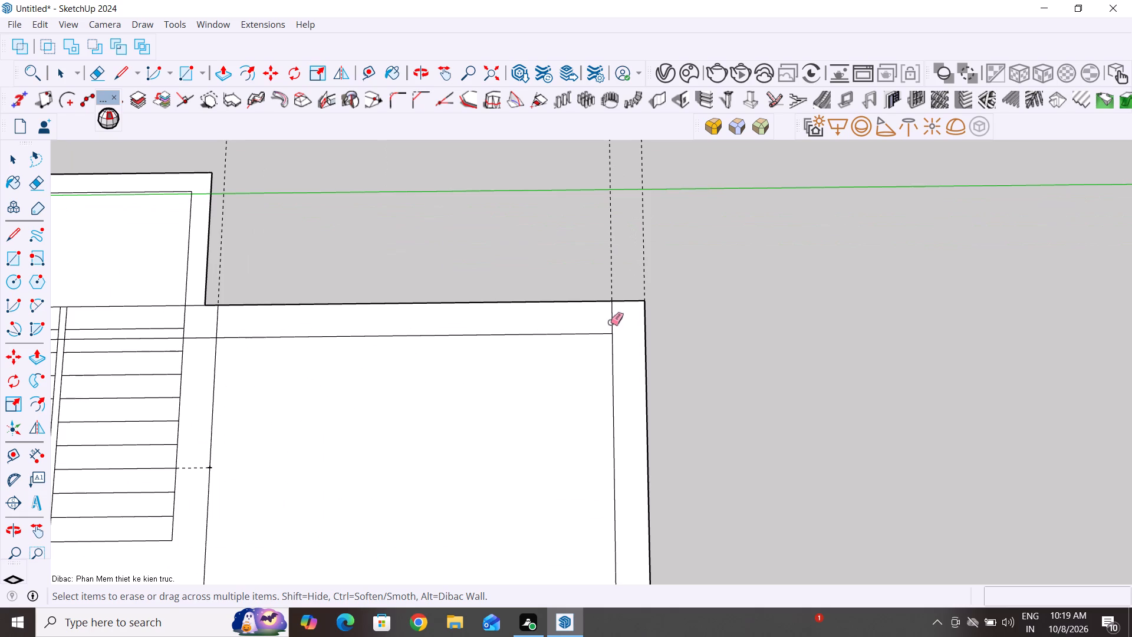
pyautogui.click(613, 320)
pyautogui.scroll(-12, 612, 315)
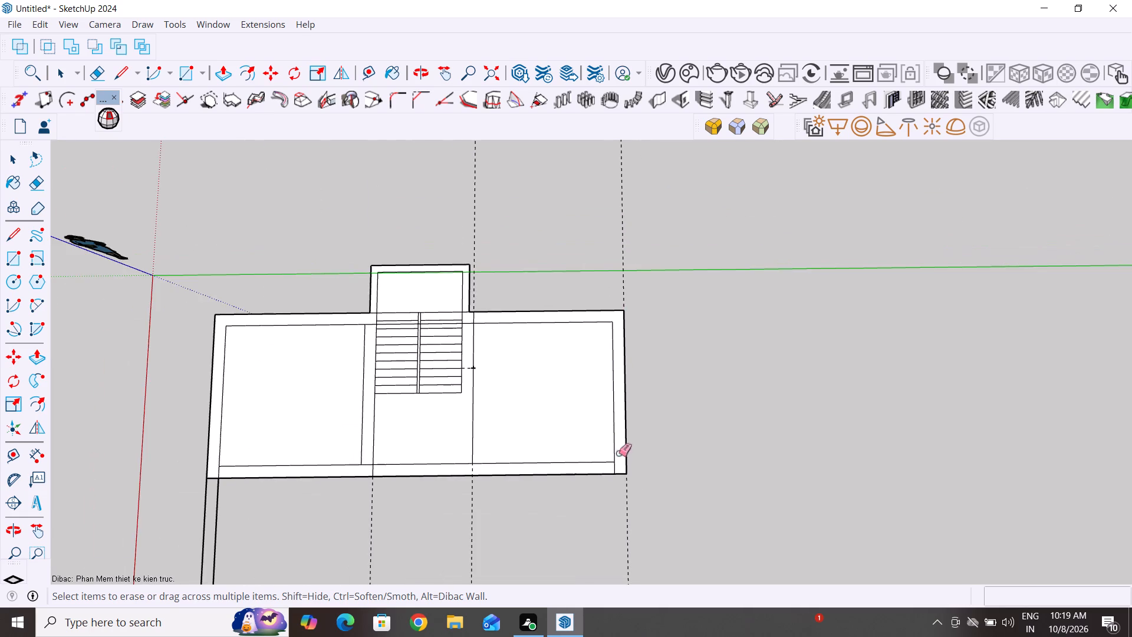
pyautogui.scroll(5, 627, 487)
pyautogui.click(607, 446)
pyautogui.scroll(-4, 638, 408)
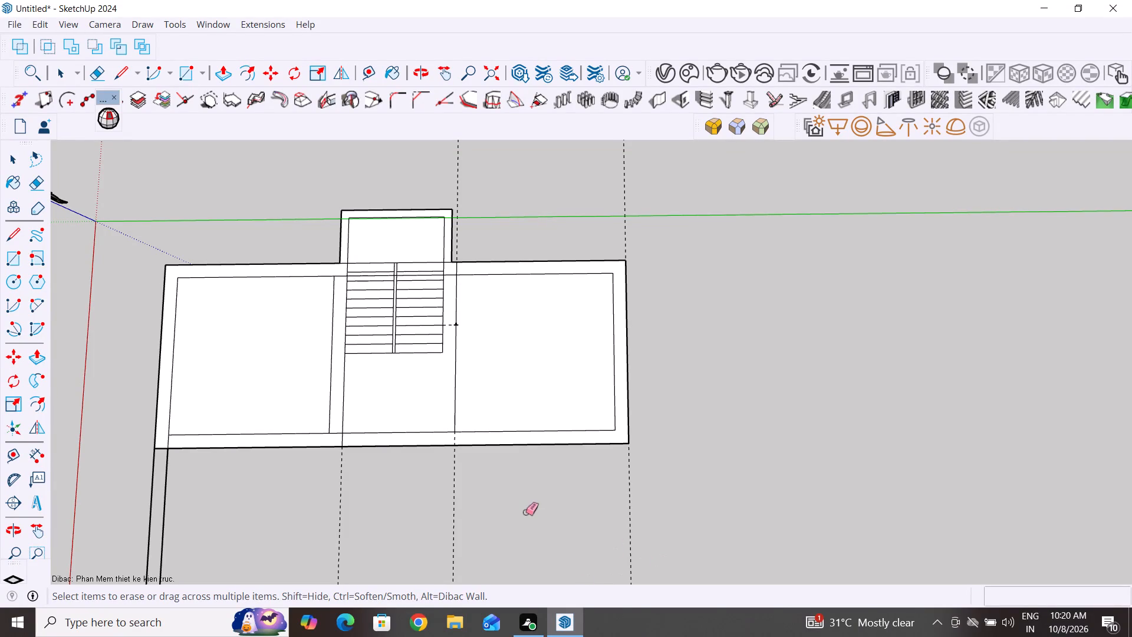
# Examine the whole plan from the completed row of rooms to the open wall lines beyond it.
pyautogui.moveTo(415, 495); pyautogui.dragTo(771, 448, button='middle')
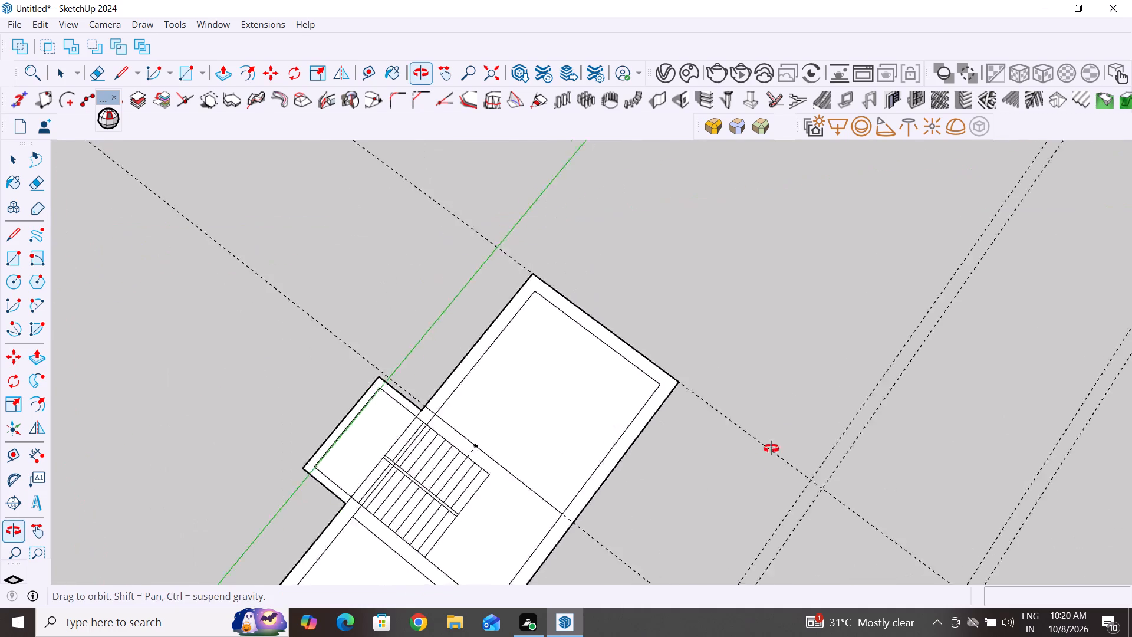
pyautogui.moveTo(771, 448); pyautogui.dragTo(800, 428, button='middle')
pyautogui.scroll(-12, 297, 247)
pyautogui.moveTo(300, 311); pyautogui.dragTo(308, 398, button='middle')
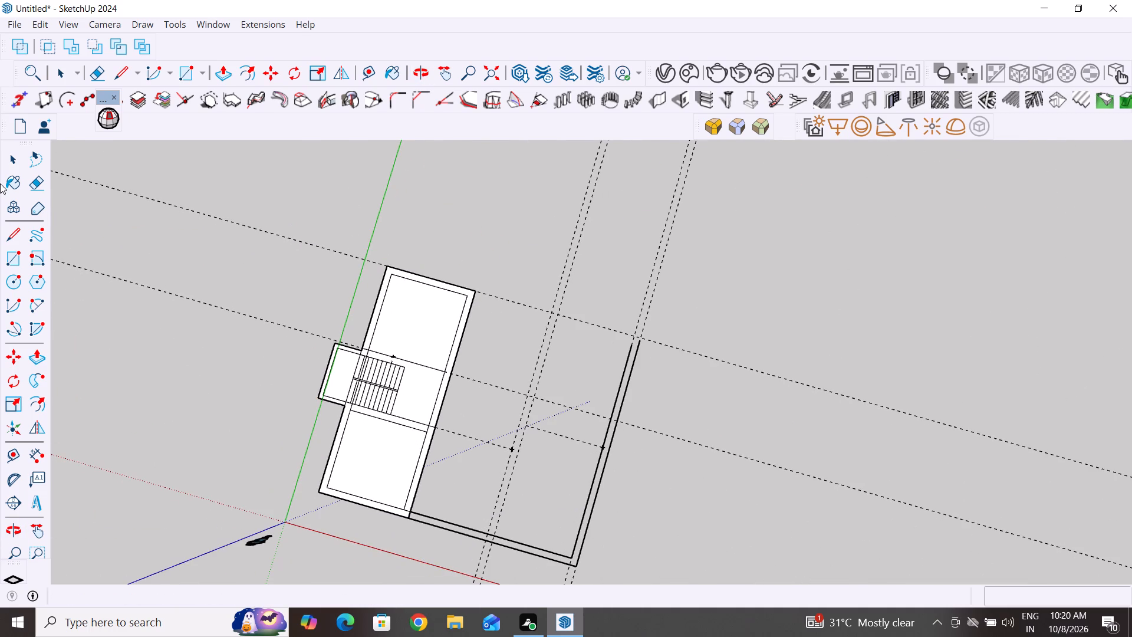
pyautogui.click(13, 157)
pyautogui.click(107, 318)
pyautogui.scroll(-4, 246, 416)
pyautogui.scroll(5, 300, 517)
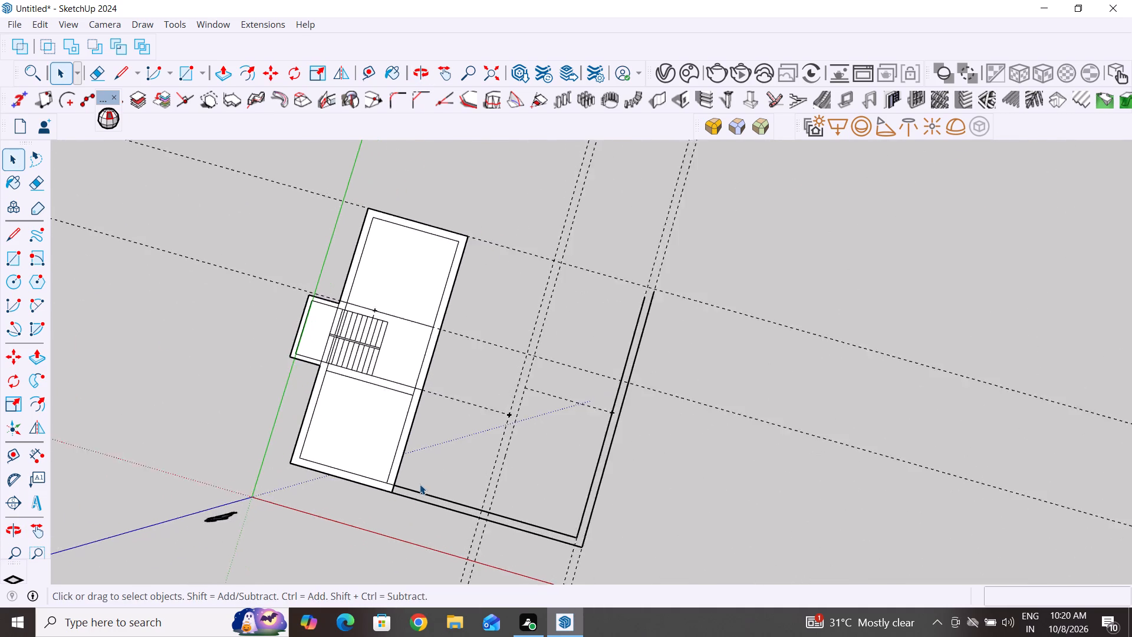
# Draw a wall line extending the room-side face of the staircase partition into the open area, up to the farther paired guide.
pyautogui.scroll(2, 420, 484)
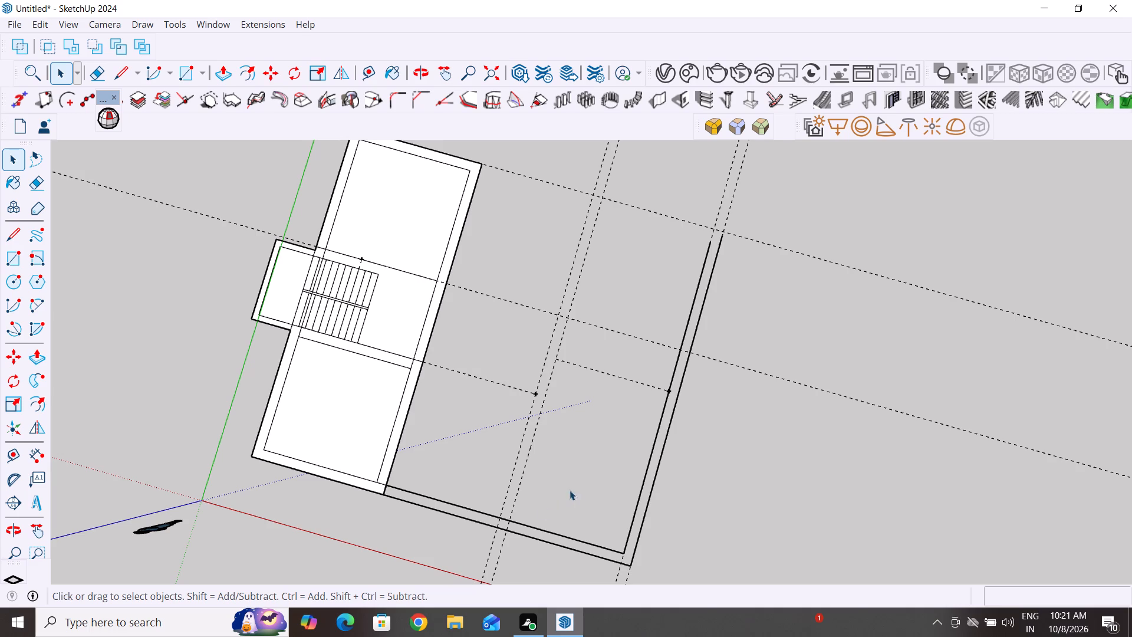
pyautogui.scroll(-4, 535, 521)
pyautogui.moveTo(693, 480); pyautogui.dragTo(762, 398, button='middle')
pyautogui.scroll(-5, 389, 299)
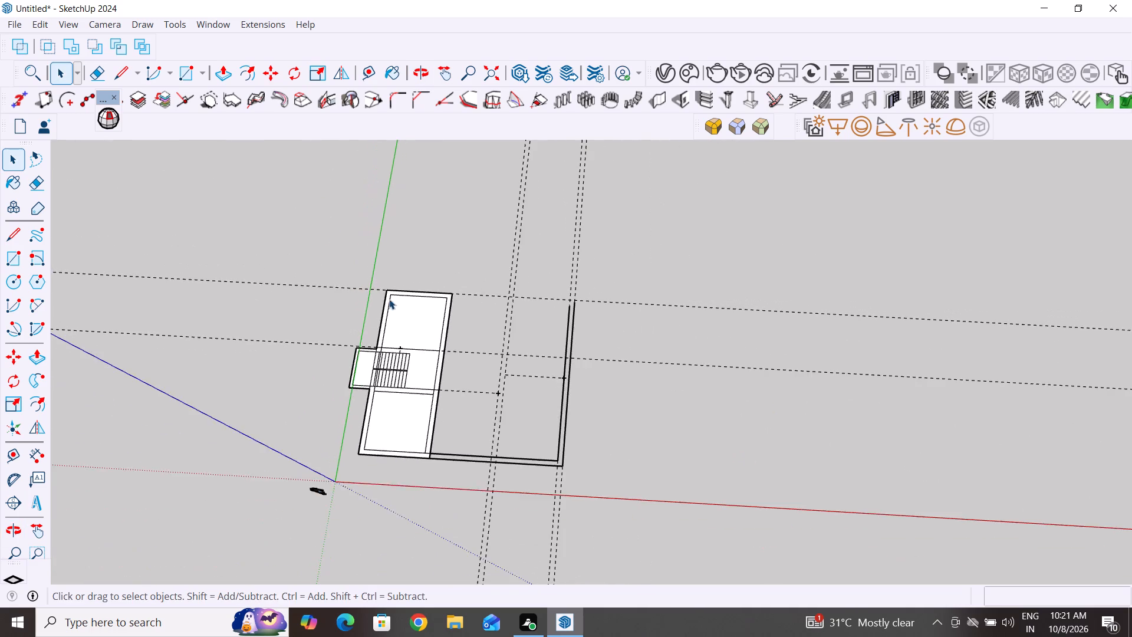
pyautogui.moveTo(499, 431); pyautogui.dragTo(534, 528, button='middle')
pyautogui.scroll(3, 499, 465)
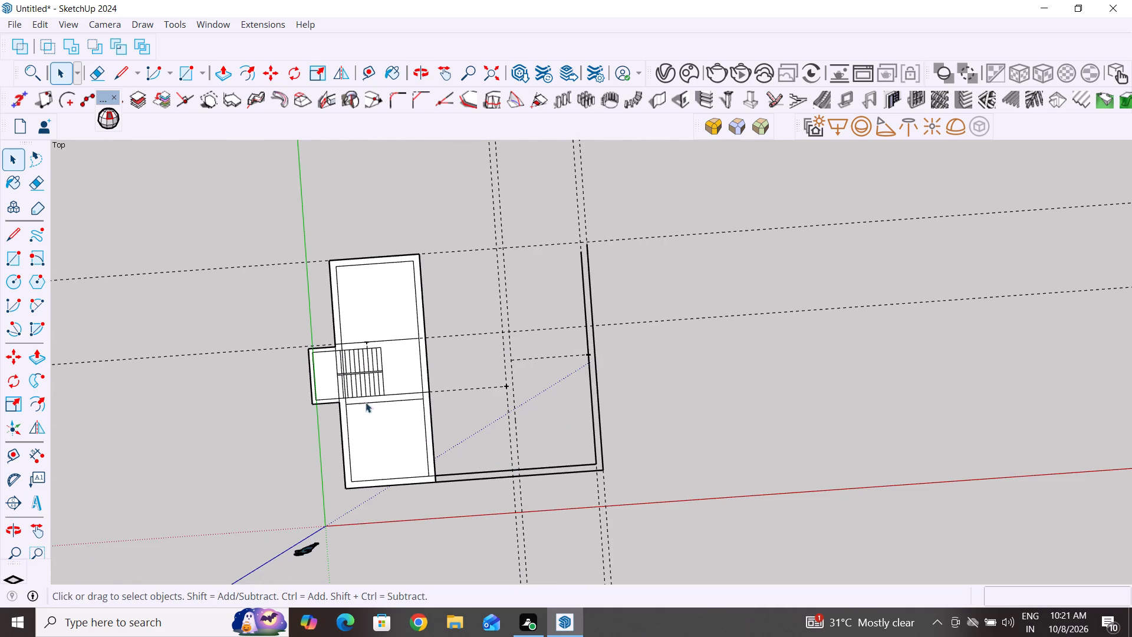
pyautogui.click(15, 243)
pyautogui.scroll(10, 580, 407)
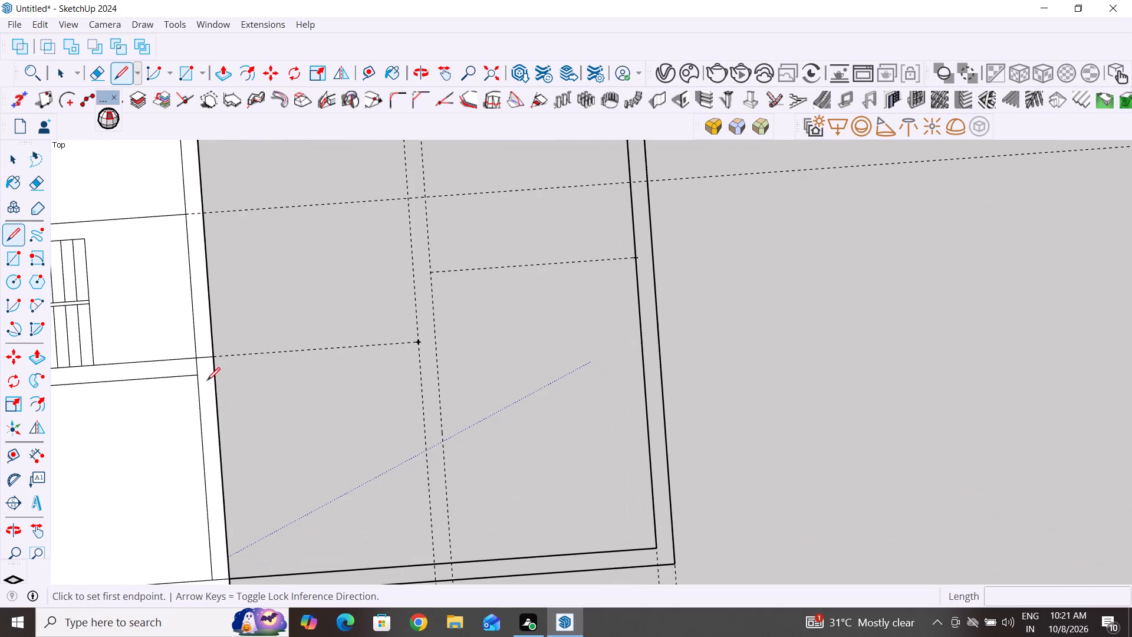
pyautogui.click(201, 375)
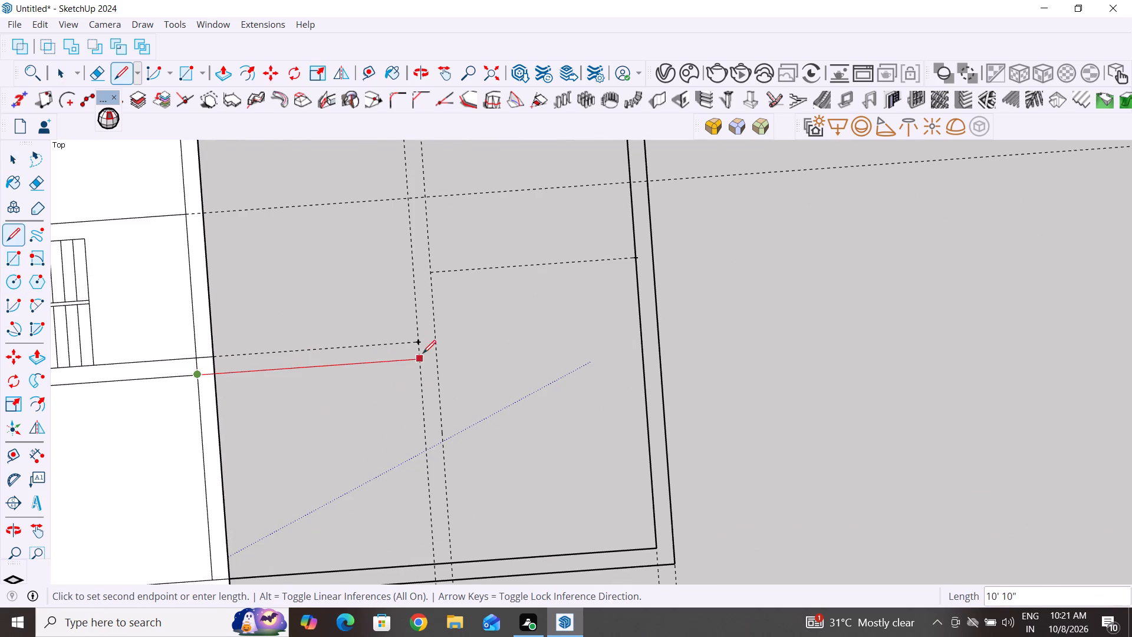
pyautogui.click(435, 356)
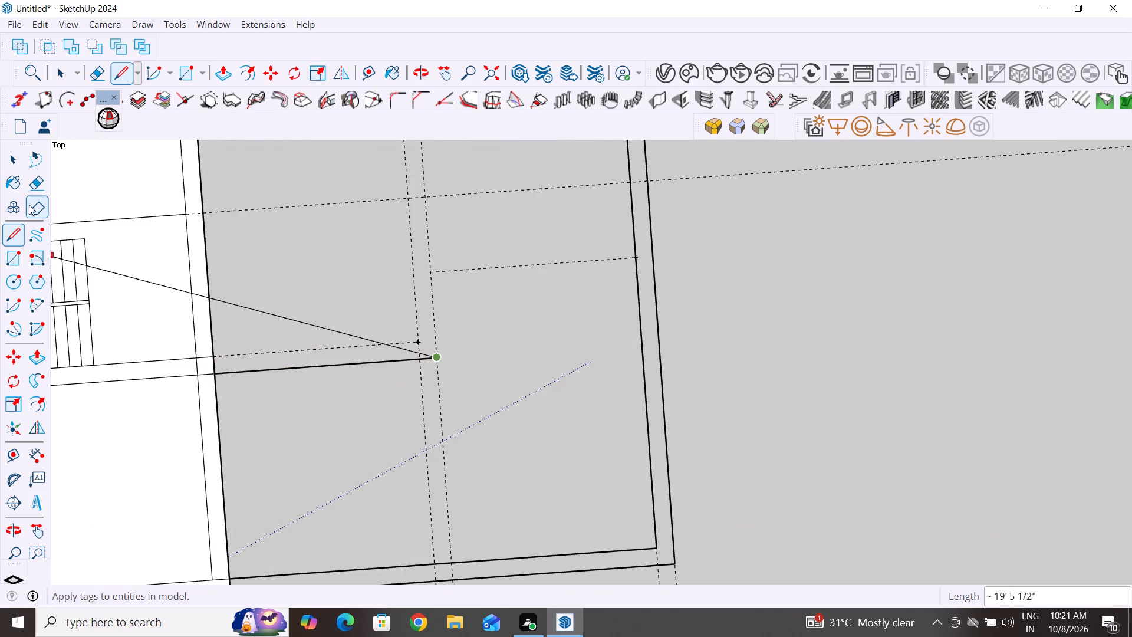
pyautogui.click(14, 158)
# Draw a parallel 10' 10" line extending the partition's stair-side face along the dashed guide to the farther paired guide.
pyautogui.click(12, 230)
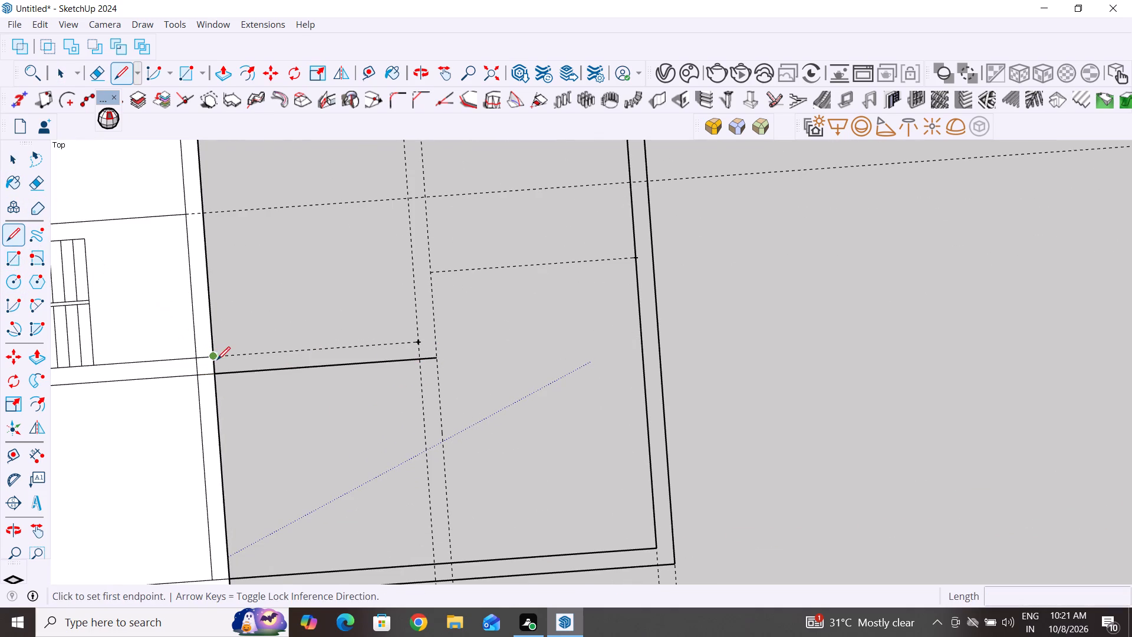
pyautogui.click(213, 356)
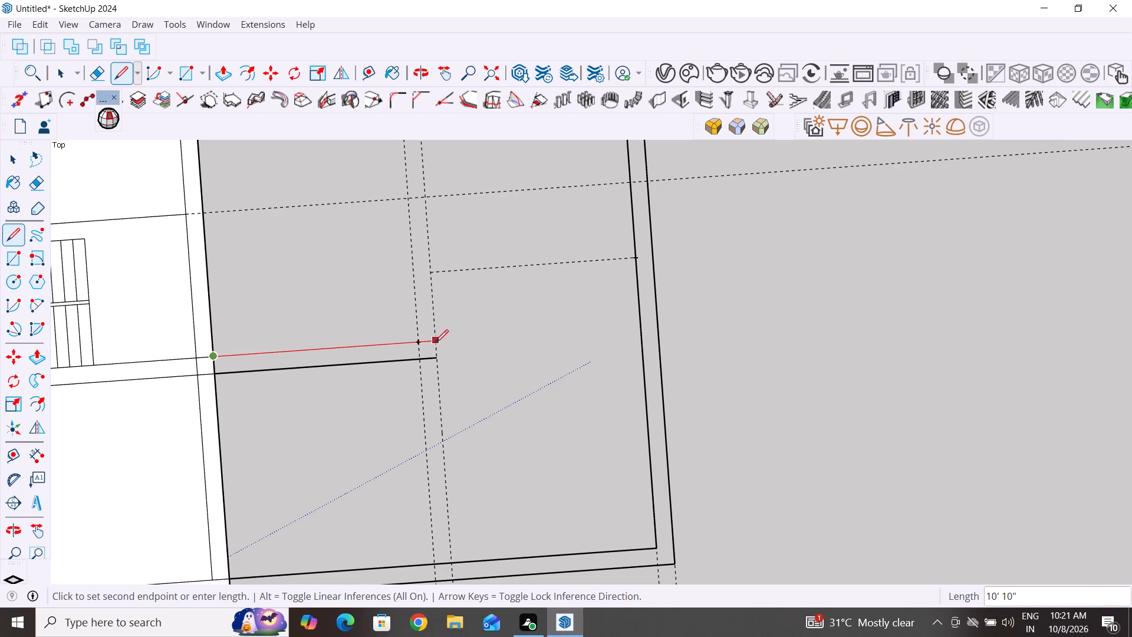
pyautogui.click(435, 343)
pyautogui.click(8, 158)
# Examine the new partition lines and the open area between them and the unfinished outer walls.
pyautogui.scroll(-7, 310, 381)
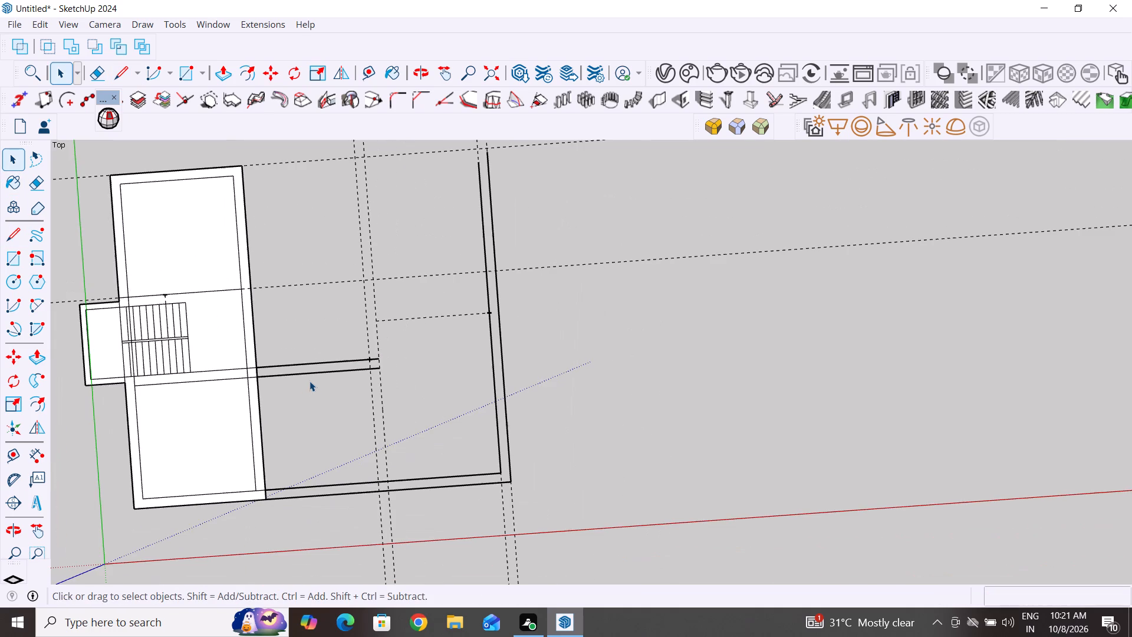
pyautogui.moveTo(519, 474); pyautogui.dragTo(458, 502, button='middle')
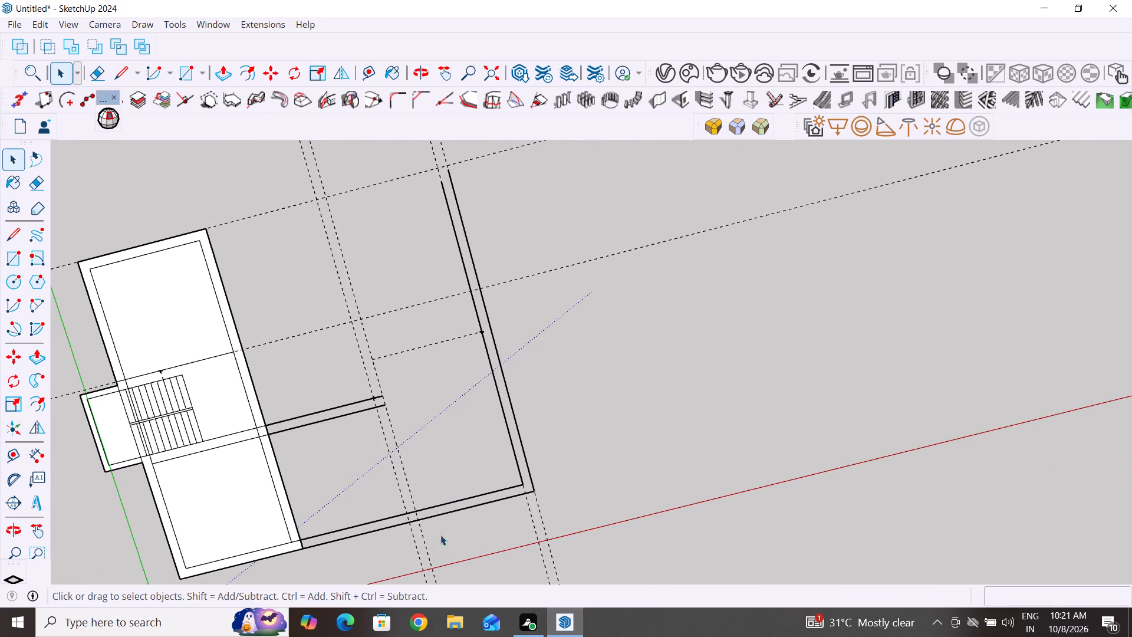
pyautogui.scroll(2, 422, 519)
pyautogui.scroll(-6, 457, 492)
pyautogui.scroll(1, 551, 508)
pyautogui.moveTo(548, 505); pyautogui.dragTo(453, 290, button='middle')
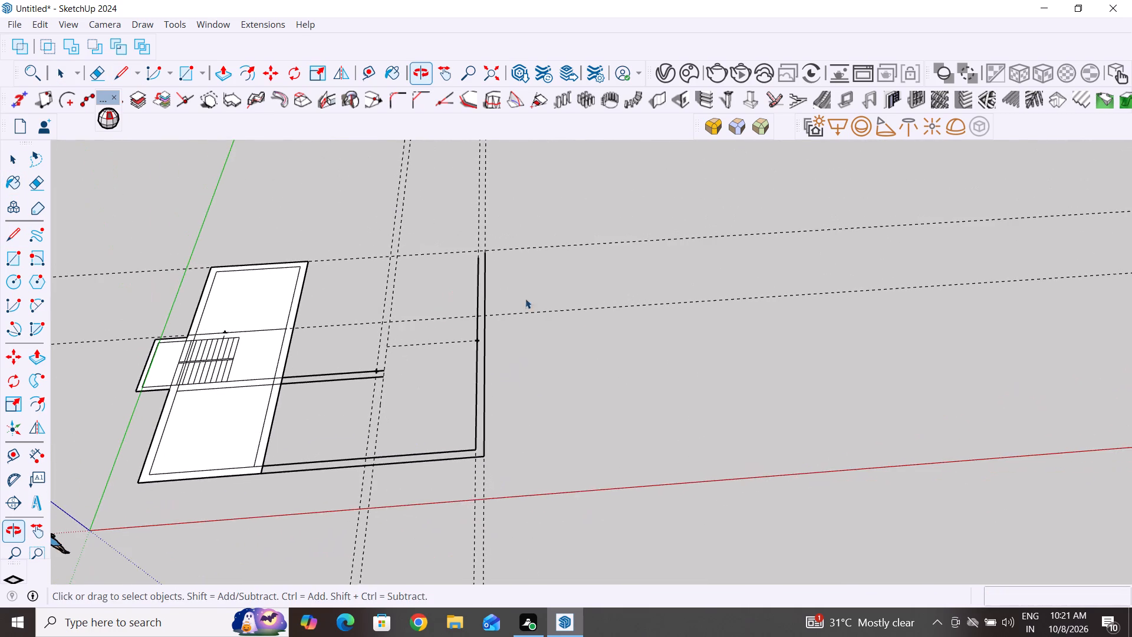
pyautogui.scroll(3, 609, 342)
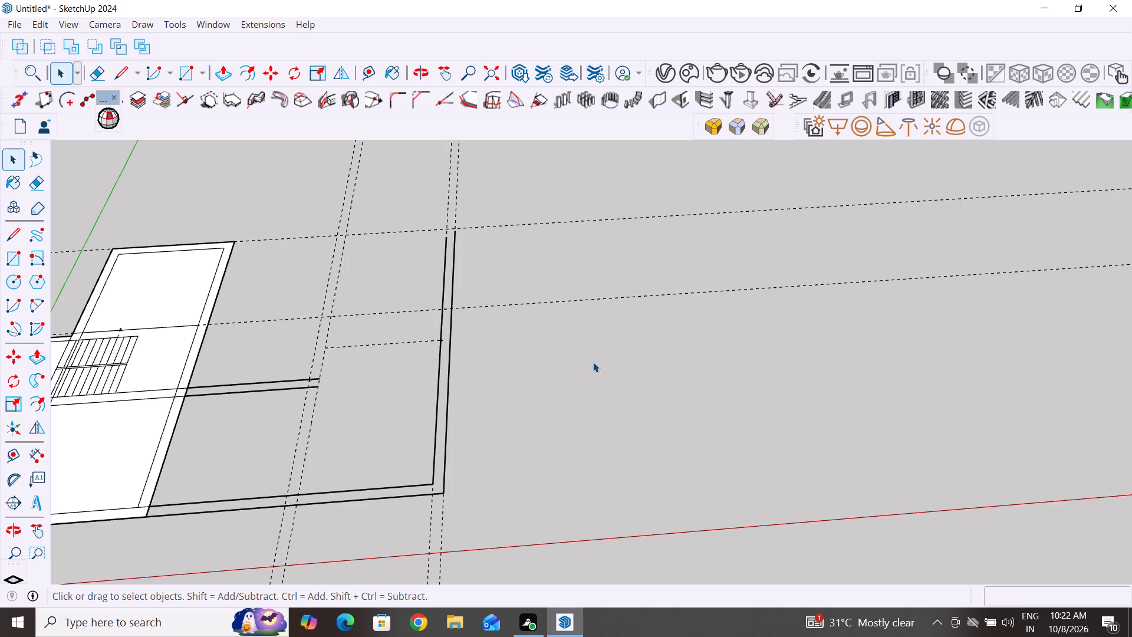
pyautogui.scroll(-4, 670, 442)
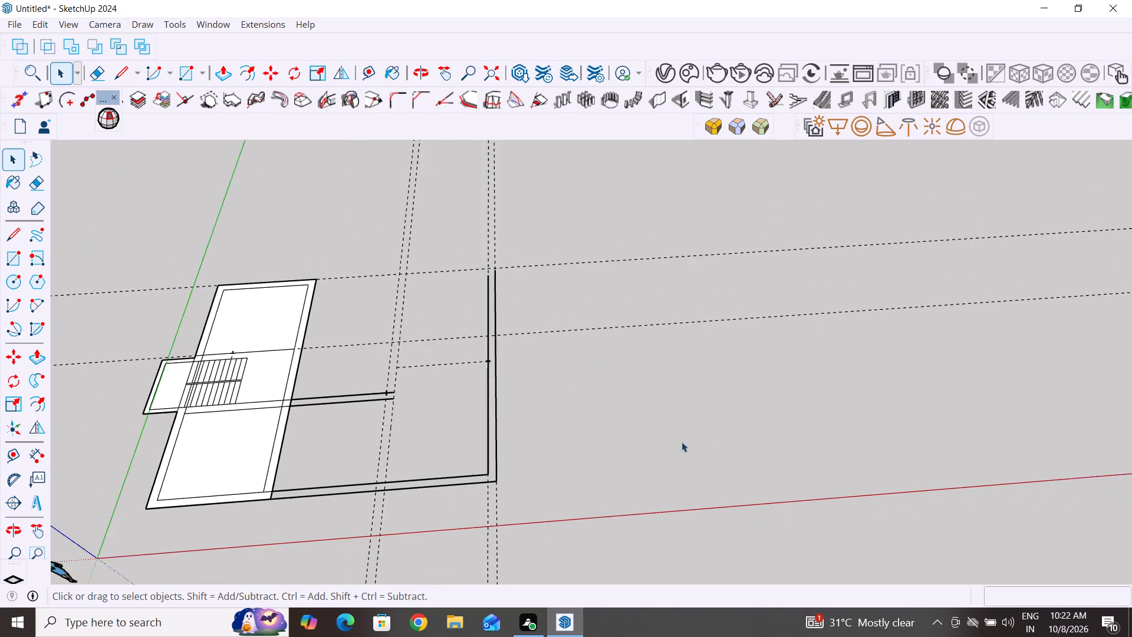
# Delete the short dashed guide between the new partition's open end and the opposite outer wall.
pyautogui.moveTo(739, 481); pyautogui.dragTo(494, 583, button='middle')
pyautogui.scroll(-3, 659, 455)
pyautogui.scroll(4, 509, 247)
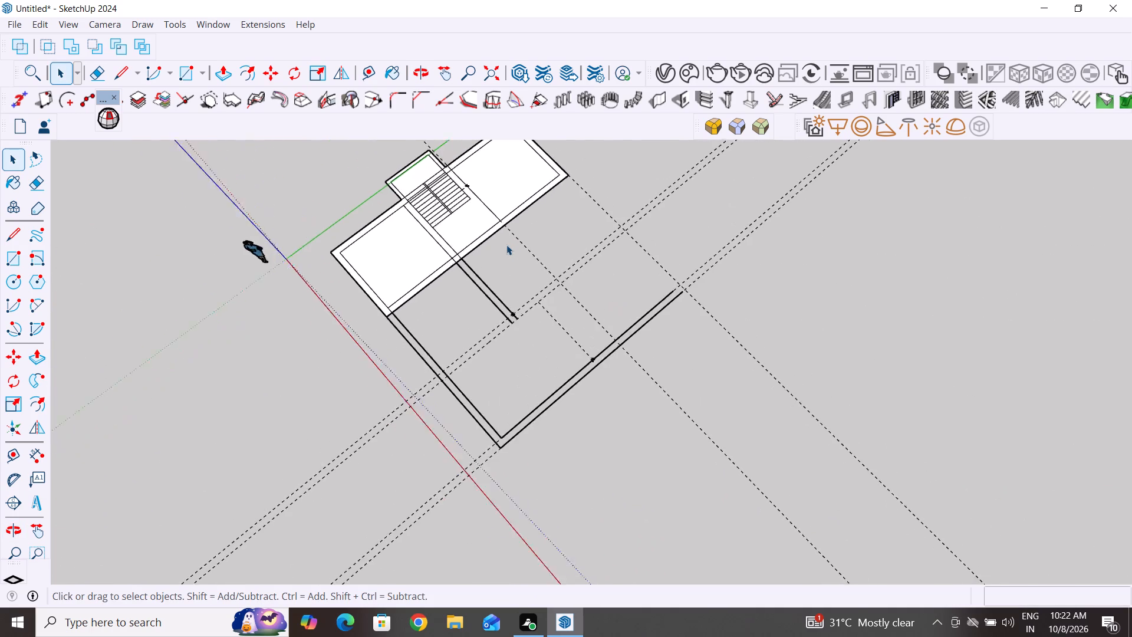
pyautogui.scroll(4, 515, 323)
pyautogui.scroll(-2, 547, 363)
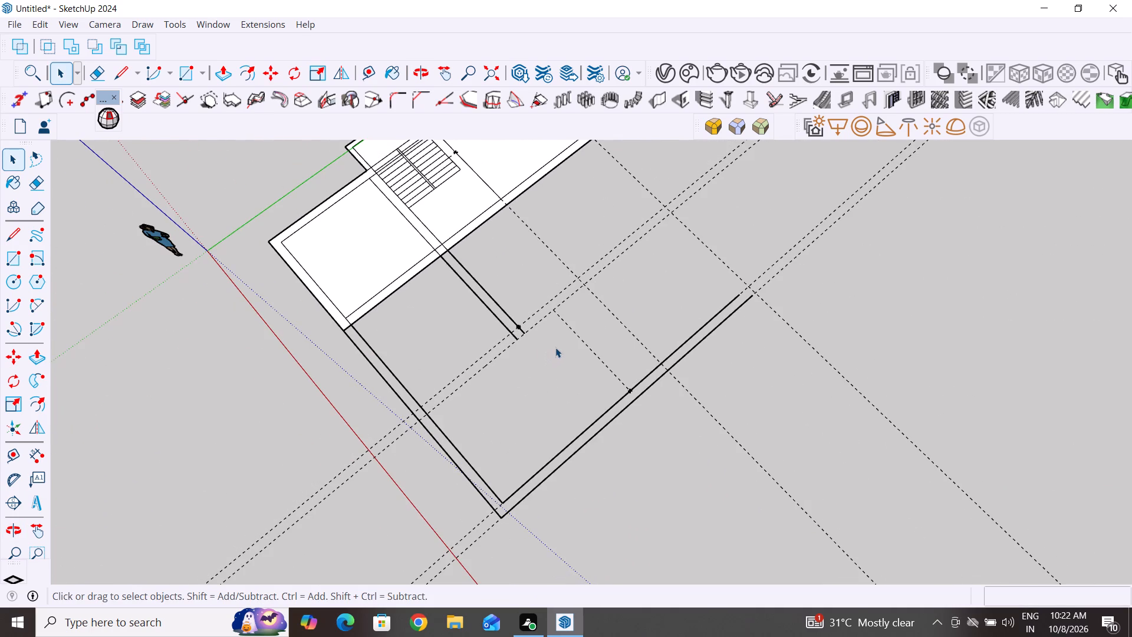
pyautogui.moveTo(589, 337); pyautogui.dragTo(582, 367)
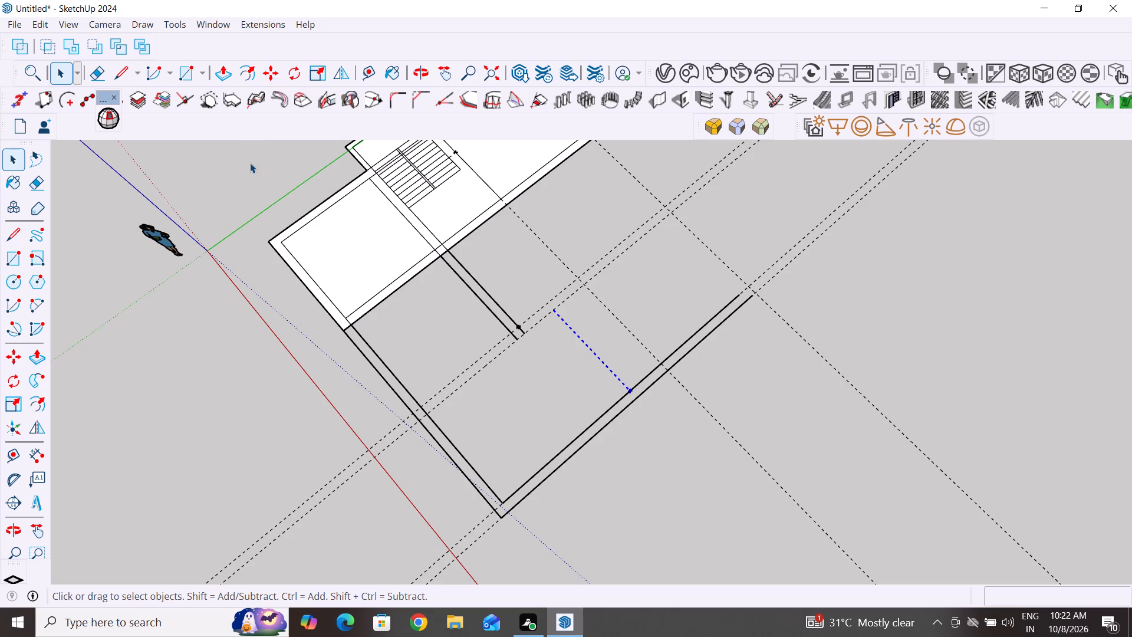
pyautogui.press('Delete')
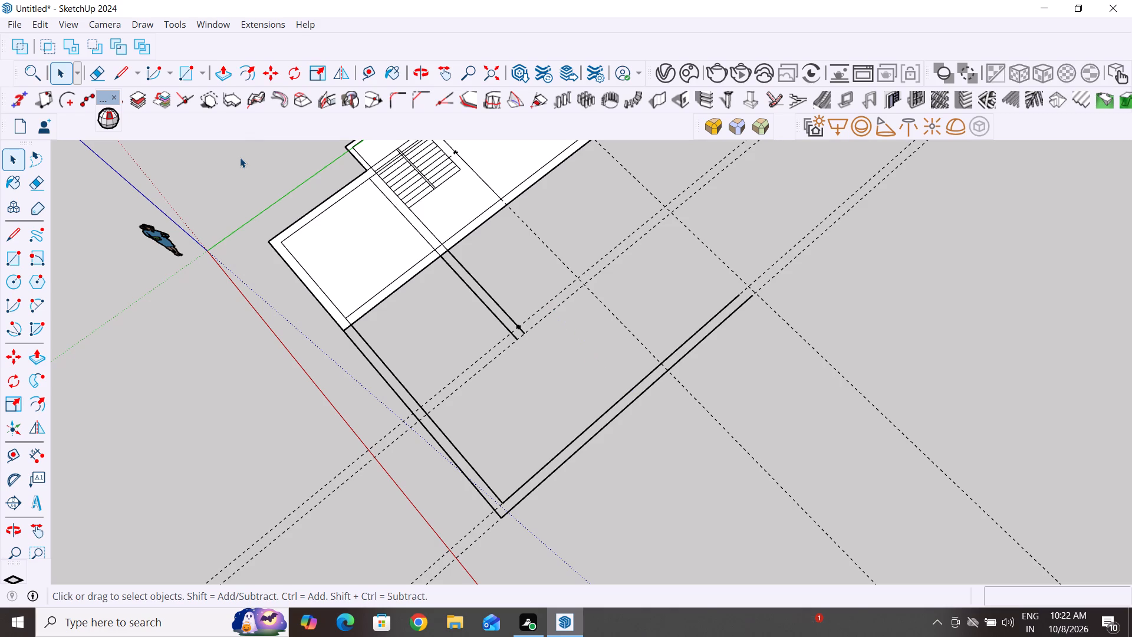
# Draw a 22' 6" inner-face line for the unfinished outer wall, from the upper room's inner corner along the red axis to the outermost wall line.
pyautogui.scroll(-4, 240, 157)
pyautogui.moveTo(492, 421); pyautogui.dragTo(737, 433, button='middle')
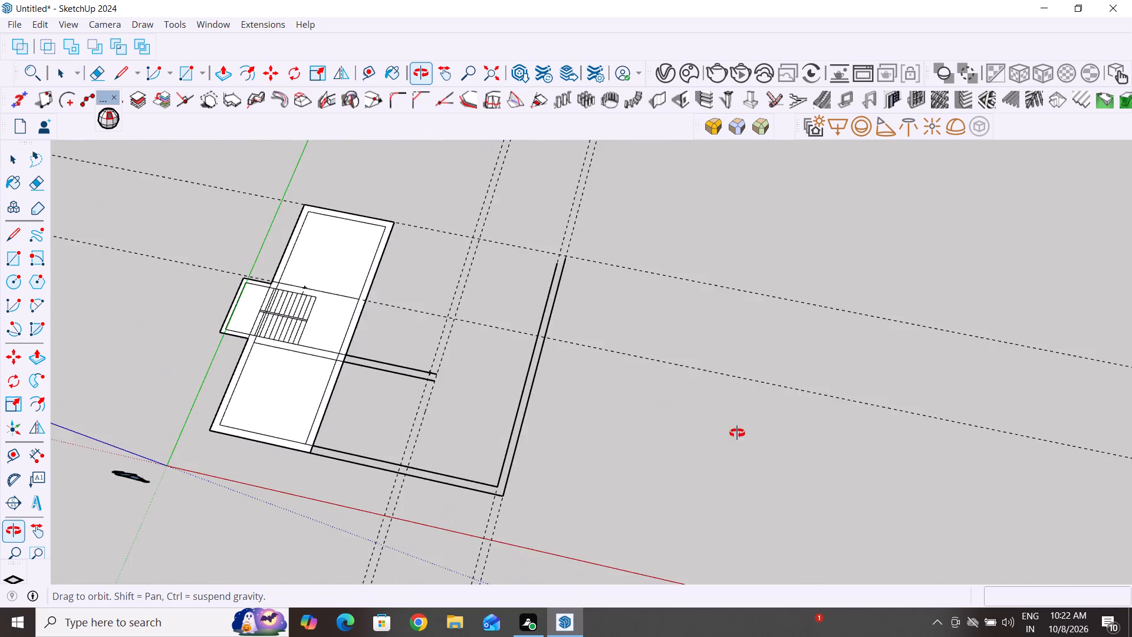
pyautogui.moveTo(737, 433); pyautogui.dragTo(748, 497, button='middle')
pyautogui.scroll(4, 367, 295)
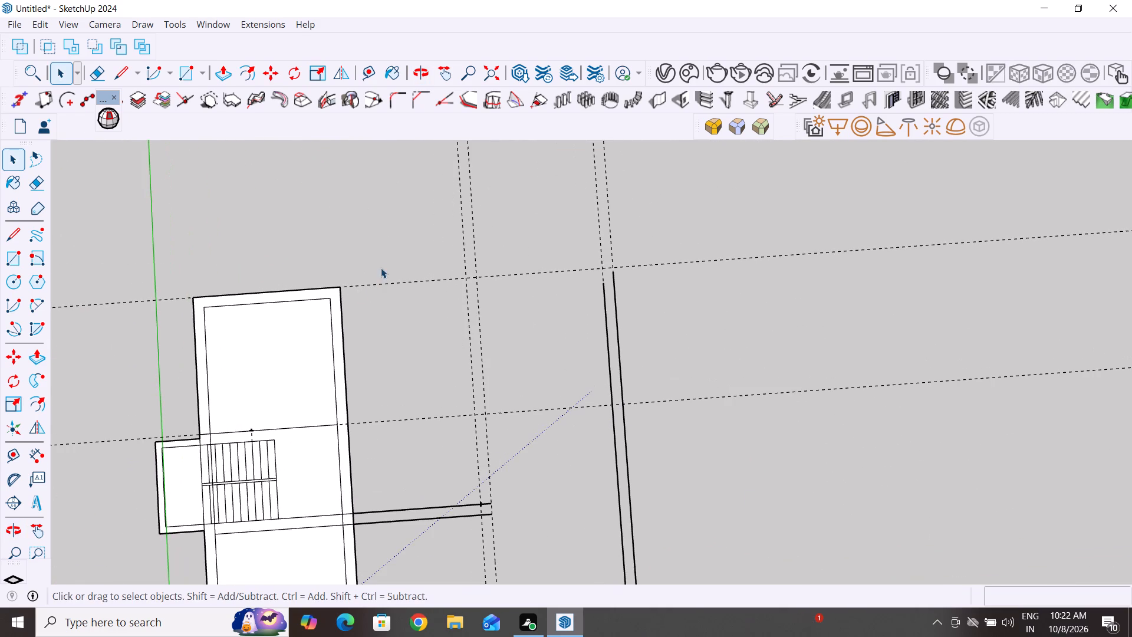
pyautogui.click(13, 234)
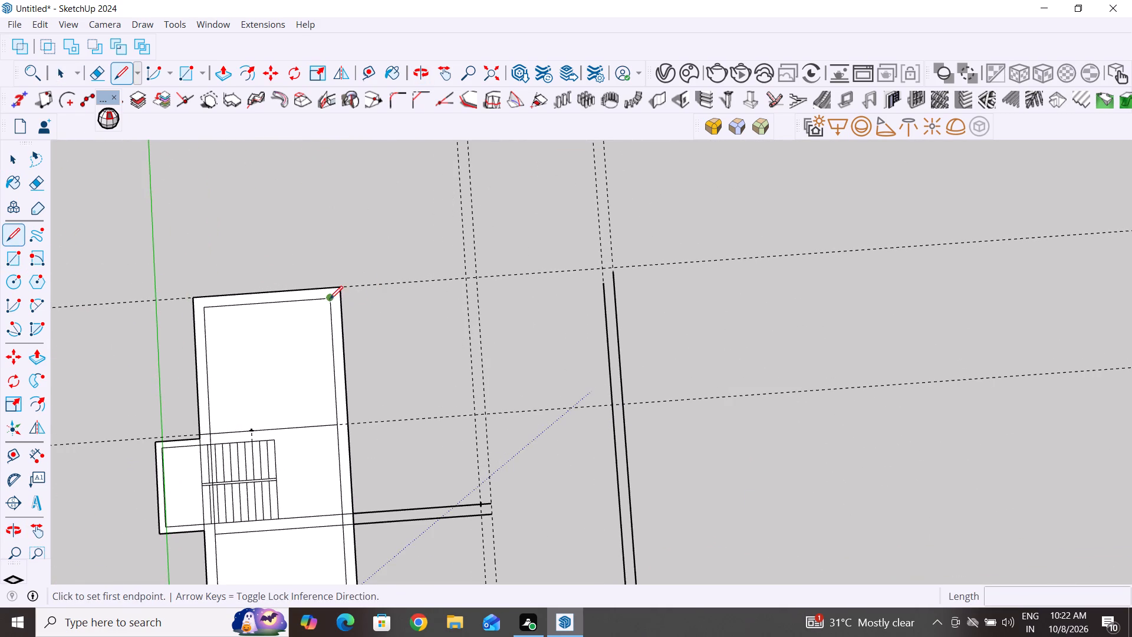
pyautogui.click(330, 299)
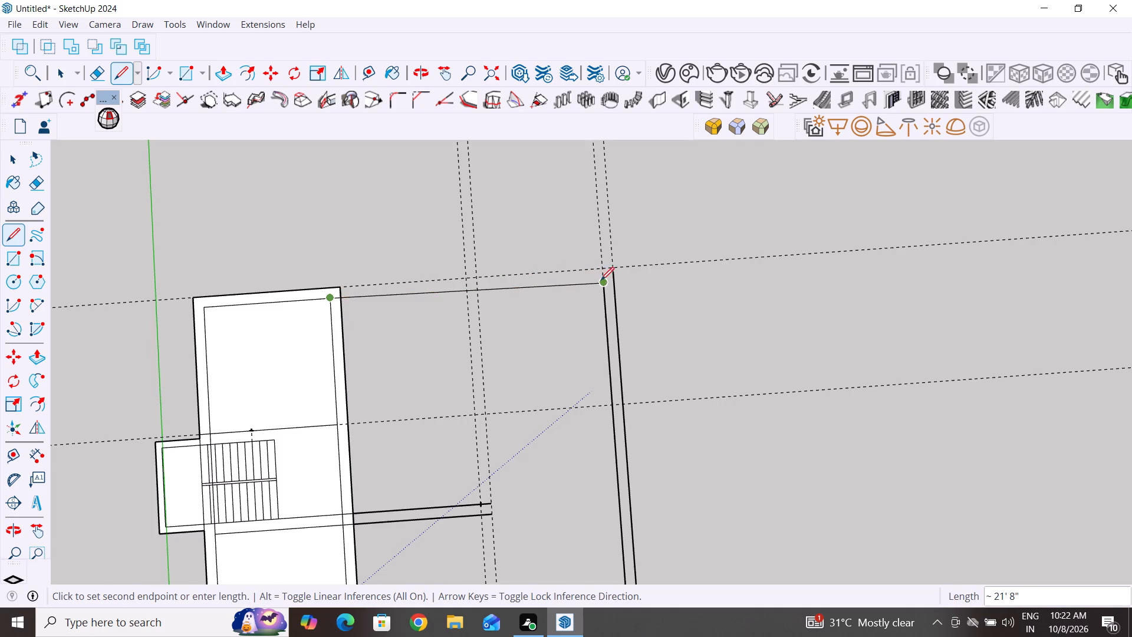
pyautogui.scroll(4, 604, 280)
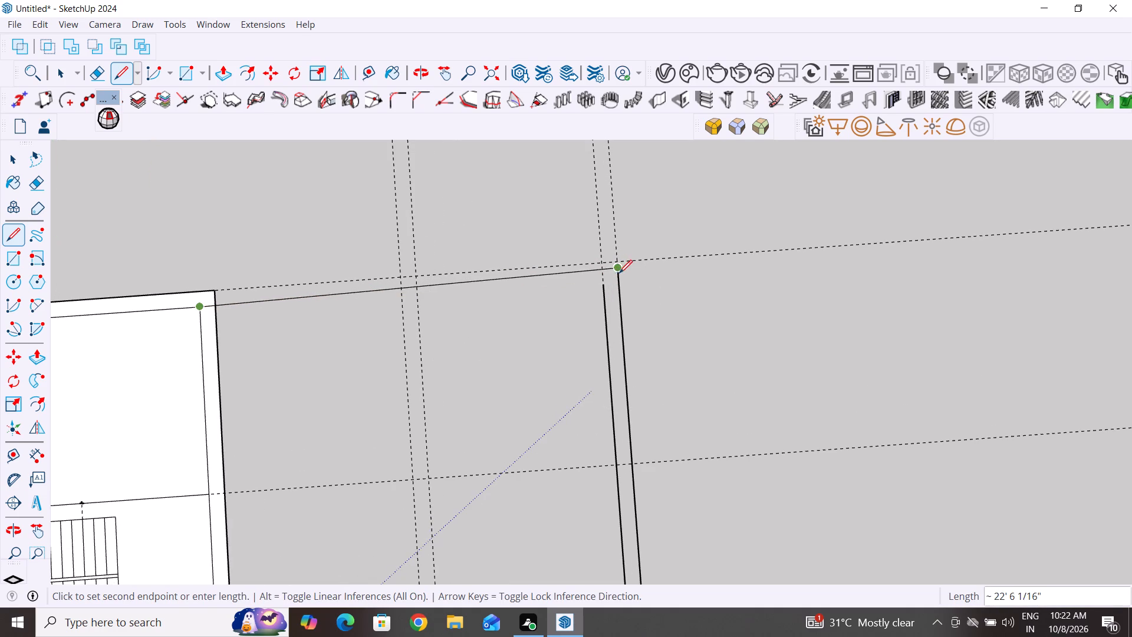
pyautogui.scroll(3, 618, 279)
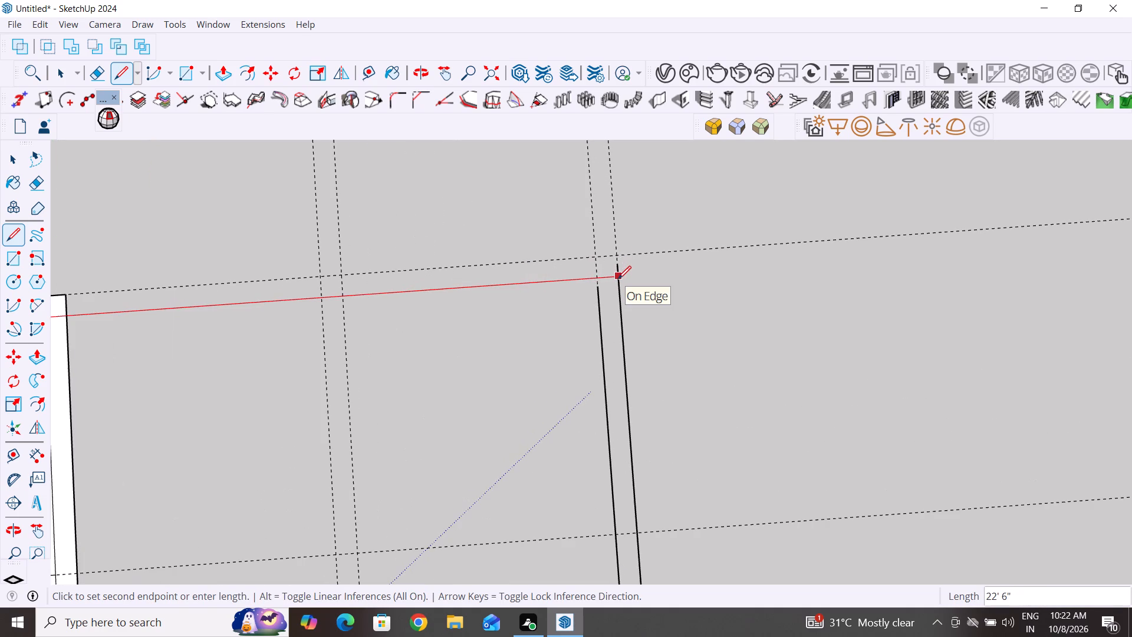
pyautogui.click(618, 279)
pyautogui.press('Escape')
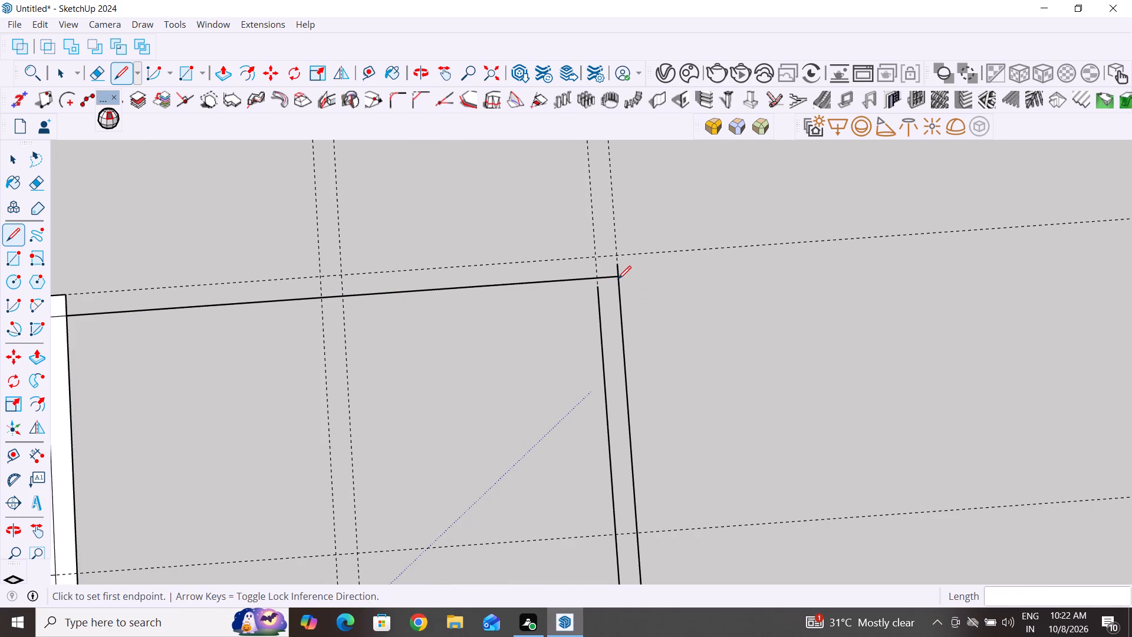
# Draw that wall's 21' 8" outer-face line along the dashed guide from the building's outer corner and close its far end.
pyautogui.click(13, 156)
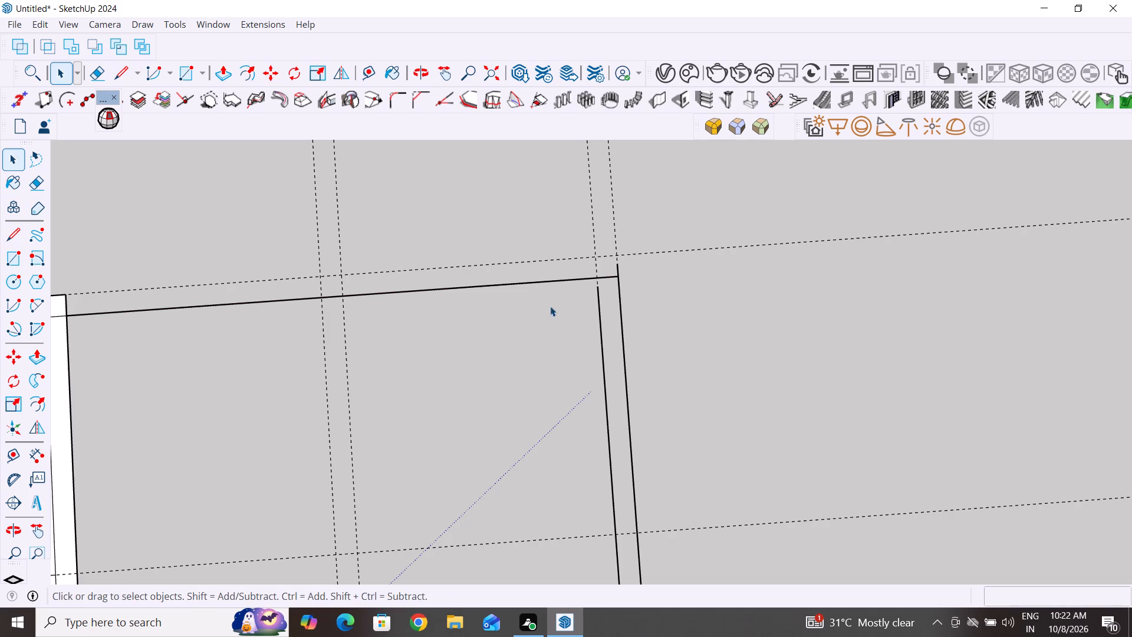
pyautogui.moveTo(13, 230); pyautogui.dragTo(36, 245)
pyautogui.scroll(-10, 535, 363)
pyautogui.scroll(4, 627, 249)
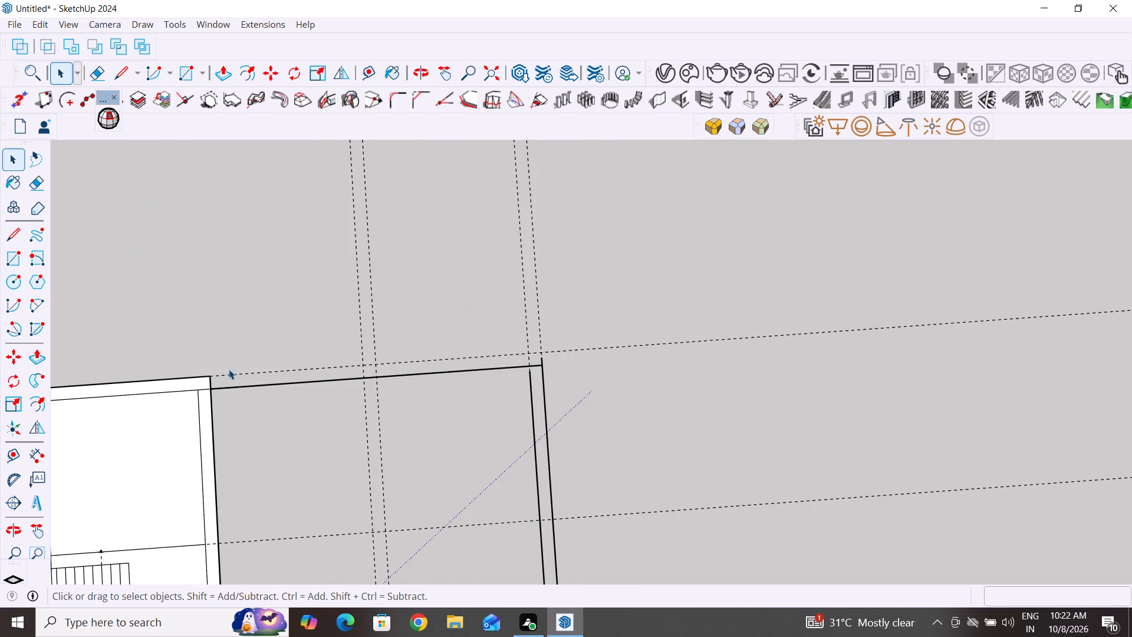
pyautogui.click(13, 232)
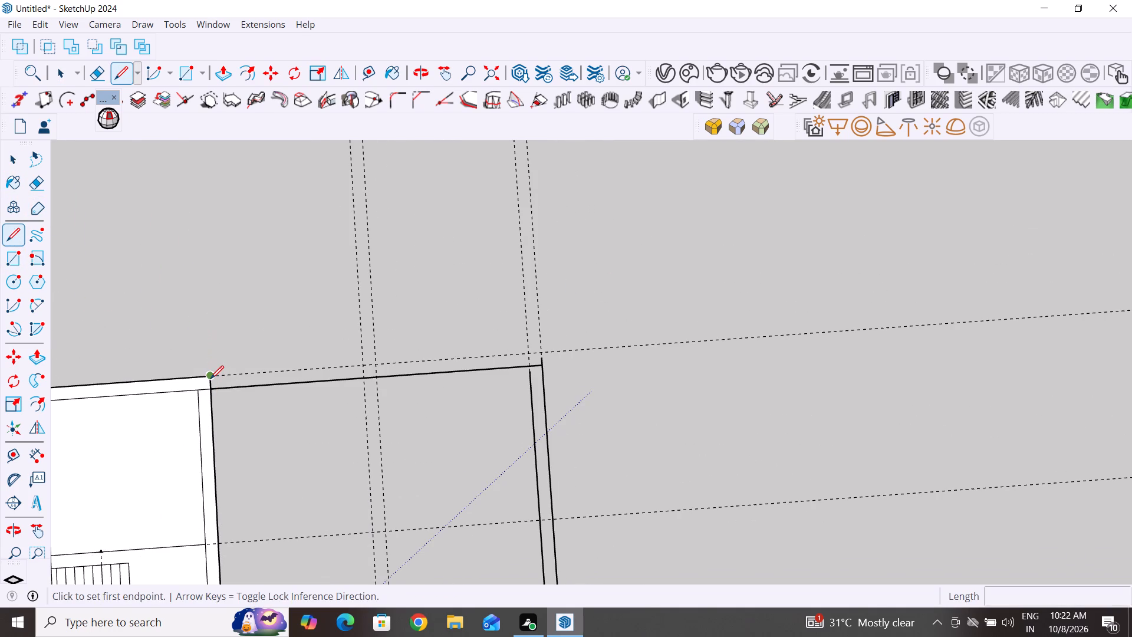
pyautogui.click(210, 379)
pyautogui.click(540, 349)
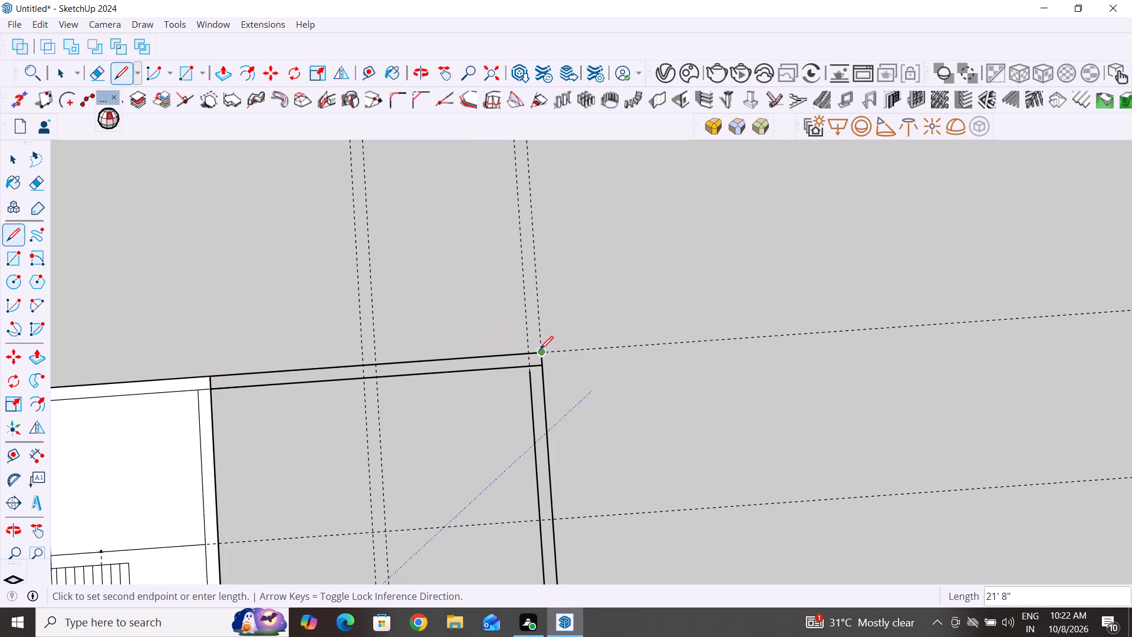
pyautogui.click(541, 358)
pyautogui.scroll(8, 555, 352)
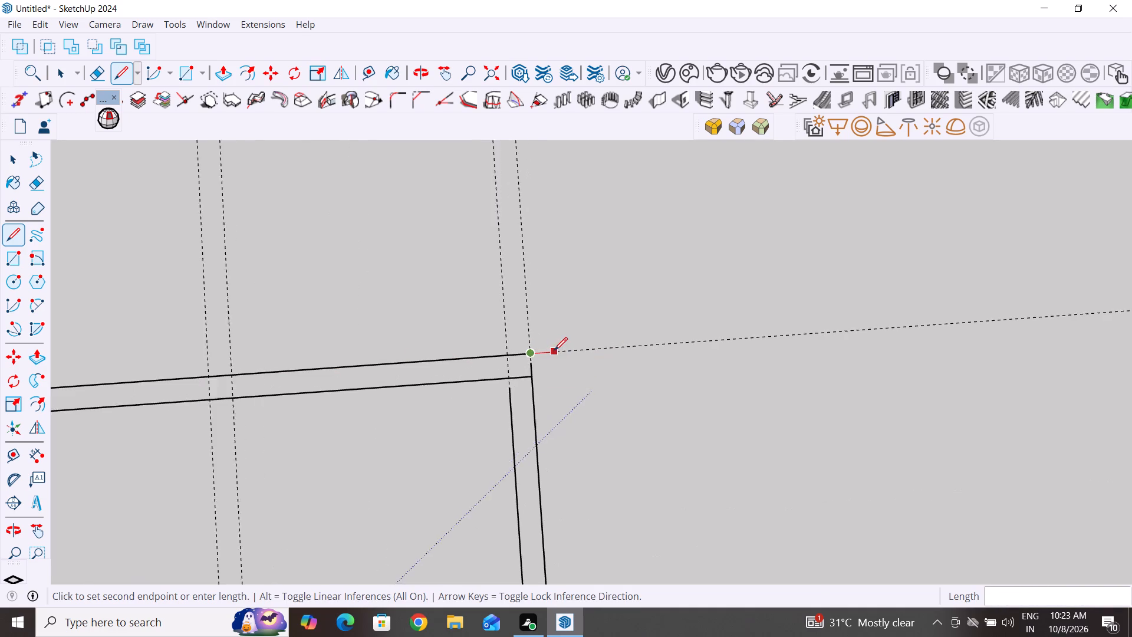
pyautogui.scroll(2, 554, 350)
pyautogui.click(519, 374)
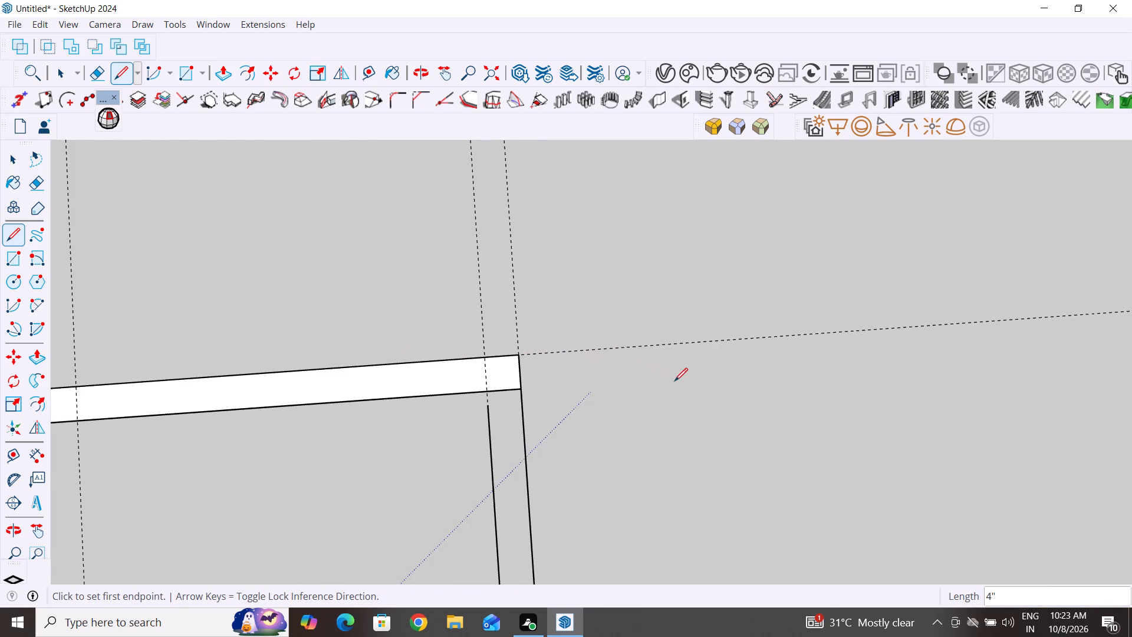
pyautogui.press('Escape')
# Extend the adjoining outer wall's inner-face line 4" to meet the new wall's inner-face line.
pyautogui.scroll(-12, 626, 405)
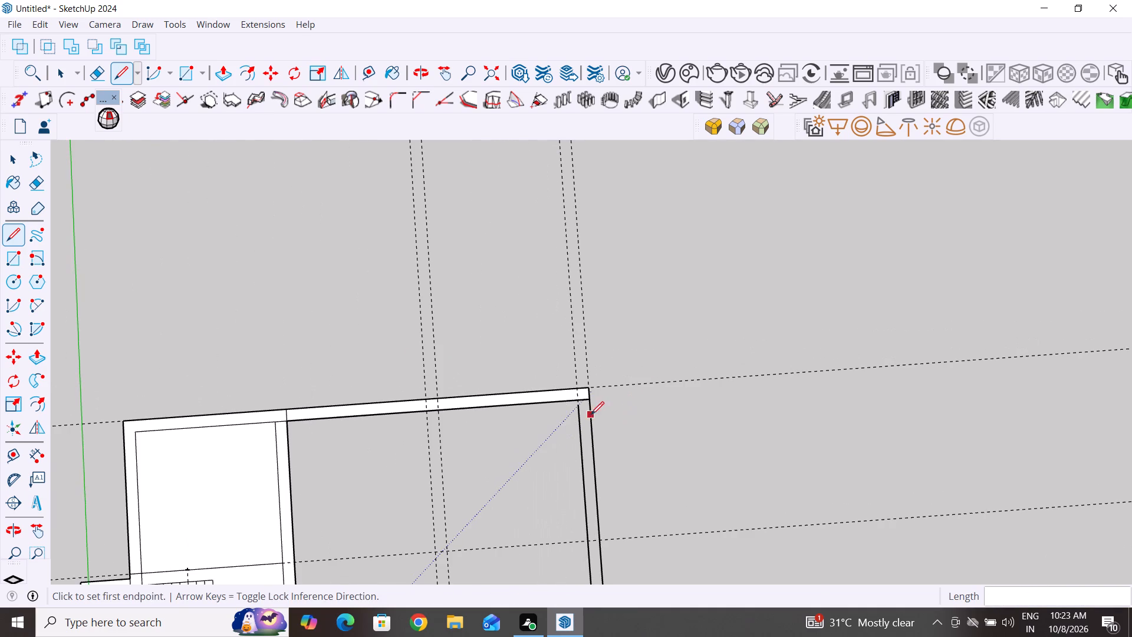
pyautogui.scroll(10, 571, 403)
pyautogui.click(589, 415)
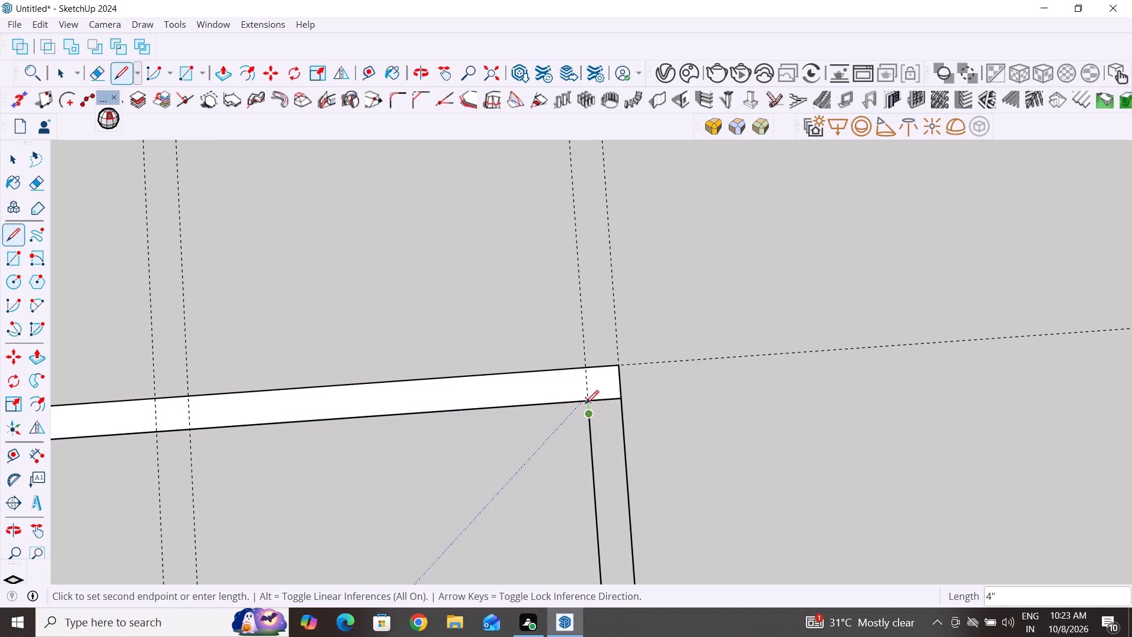
pyautogui.click(588, 402)
pyautogui.press('Escape')
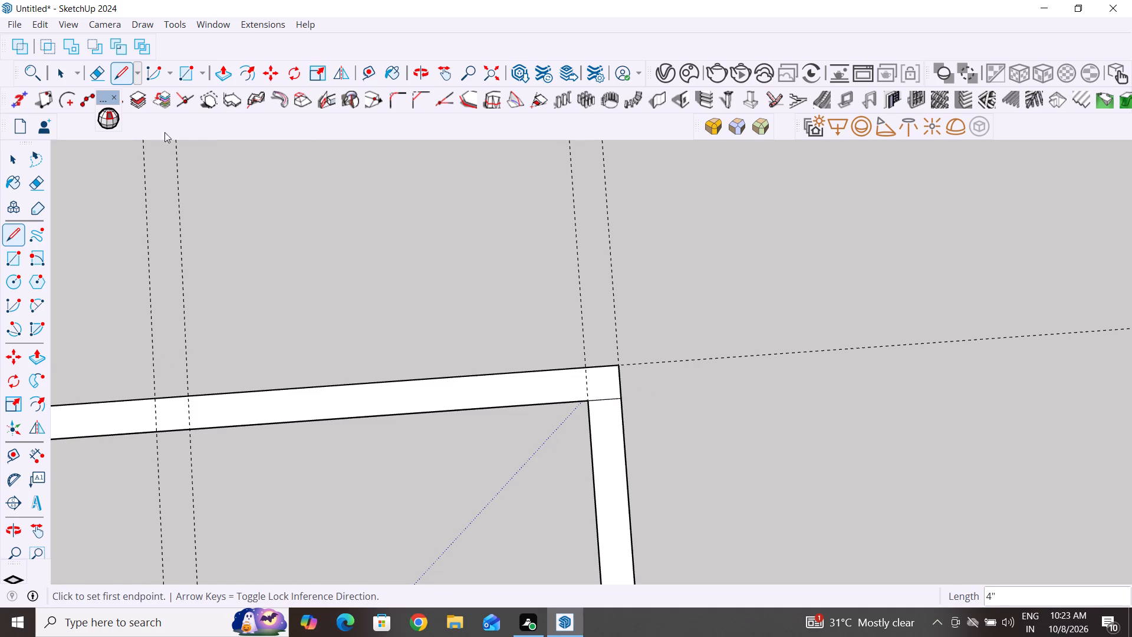
# Delete the short edge crossing the corner where the two outer walls meet.
pyautogui.click(13, 160)
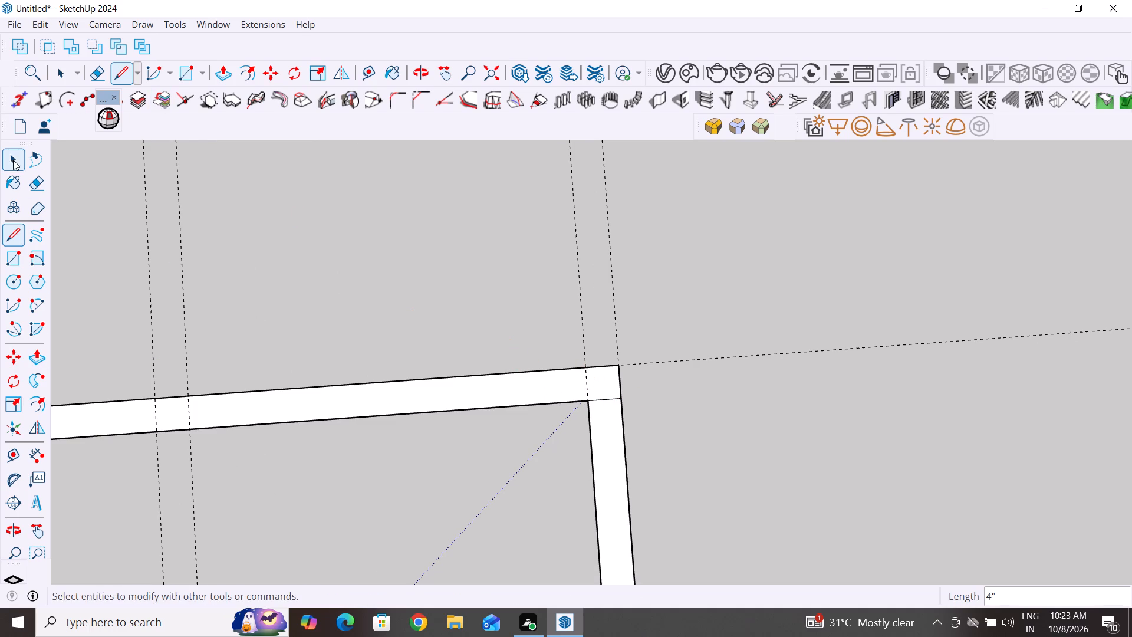
pyautogui.click(612, 398)
pyautogui.press('Delete')
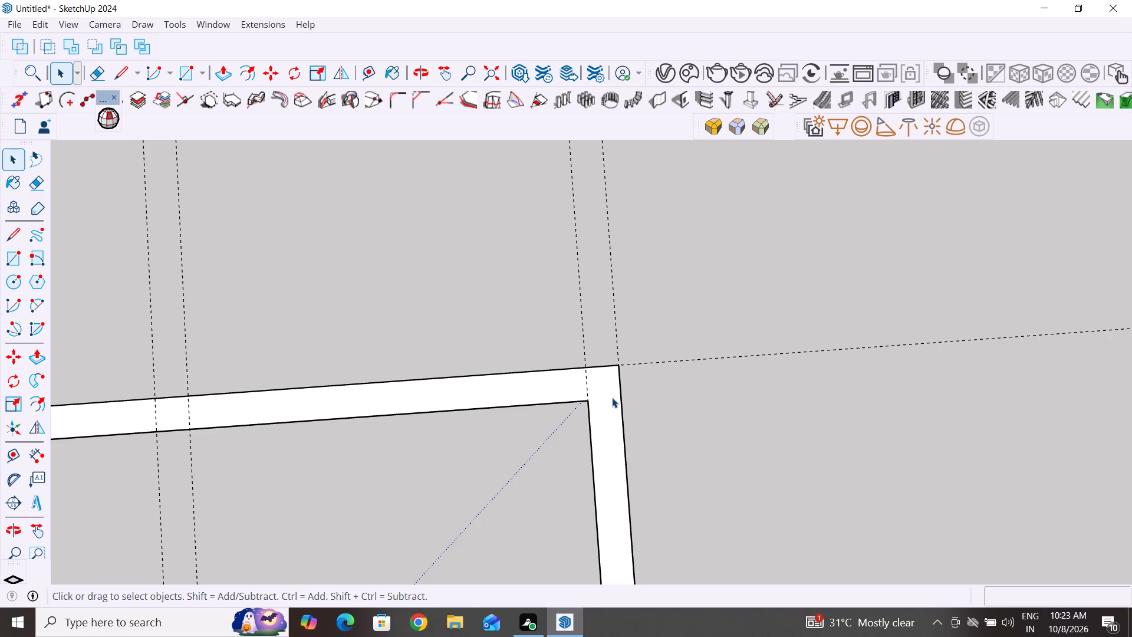
# Draw a 27' 10" cross-partition line between the outer walls' inner faces, along the paired guide nearer the staircase.
pyautogui.scroll(-20, 439, 441)
pyautogui.moveTo(433, 497); pyautogui.dragTo(364, 457, button='middle')
pyautogui.scroll(-3, 452, 396)
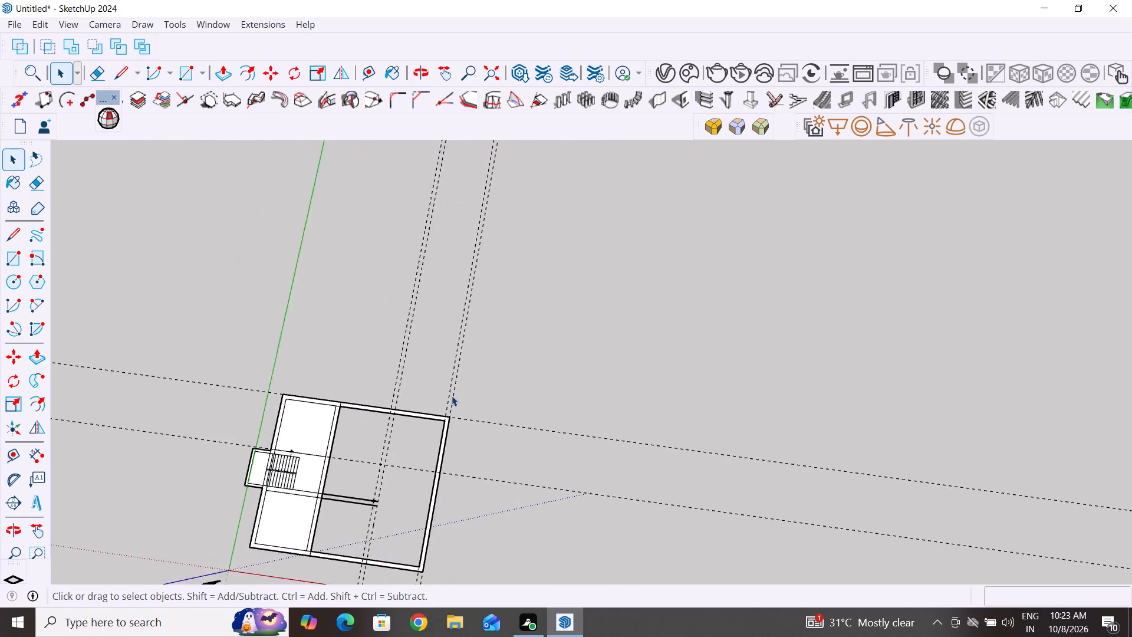
pyautogui.scroll(-3, 452, 396)
pyautogui.scroll(9, 388, 582)
pyautogui.moveTo(396, 533); pyautogui.dragTo(472, 514, button='middle')
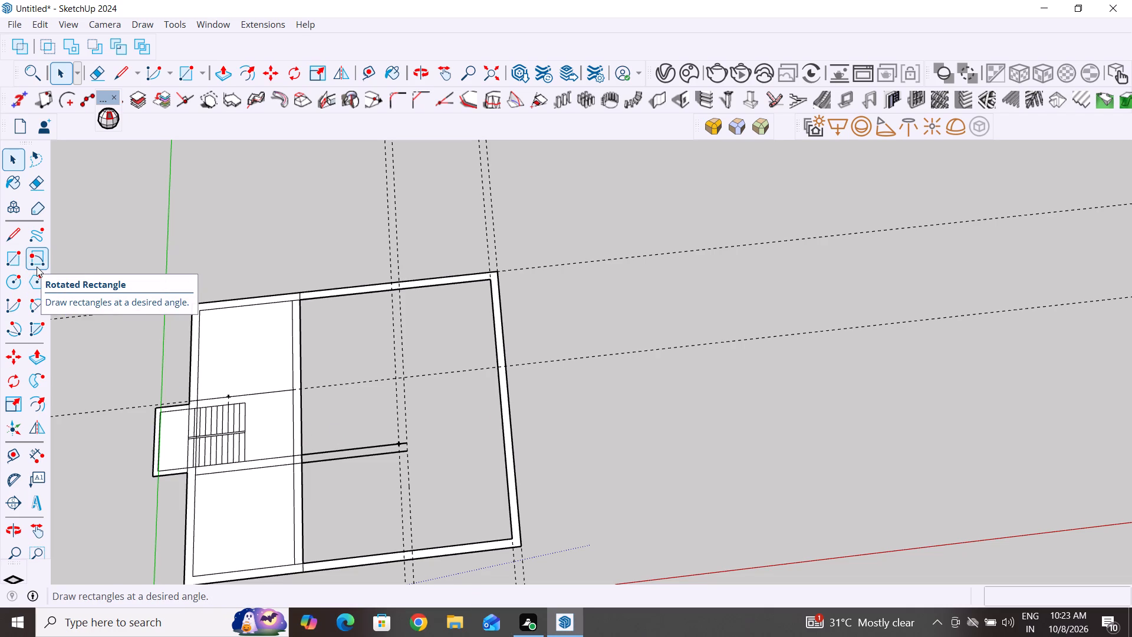
pyautogui.click(15, 234)
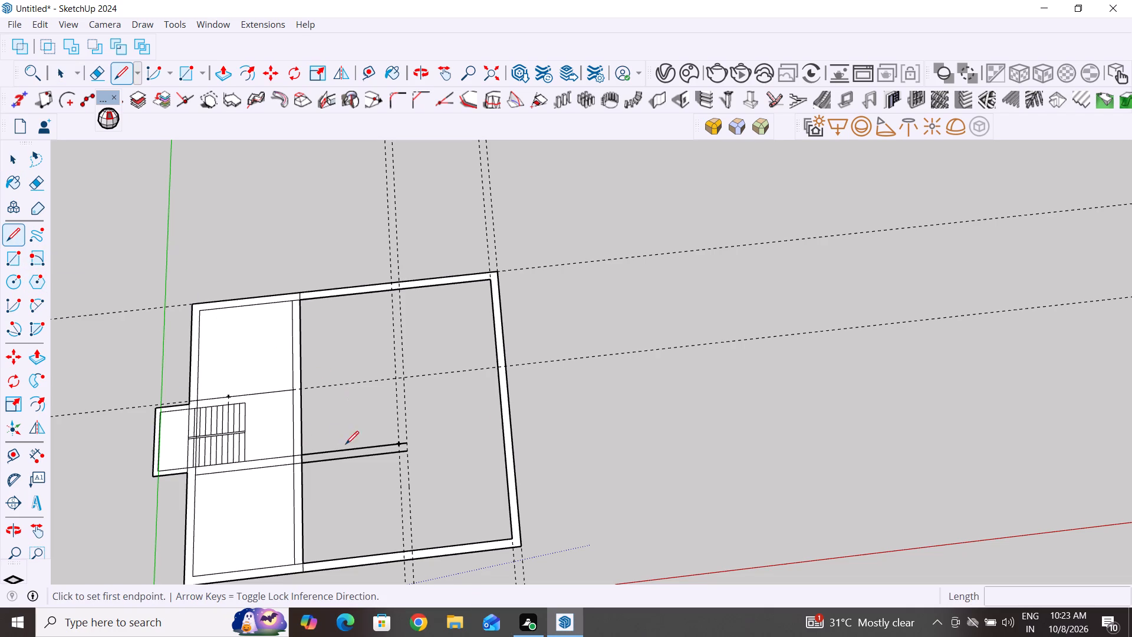
pyautogui.click(403, 553)
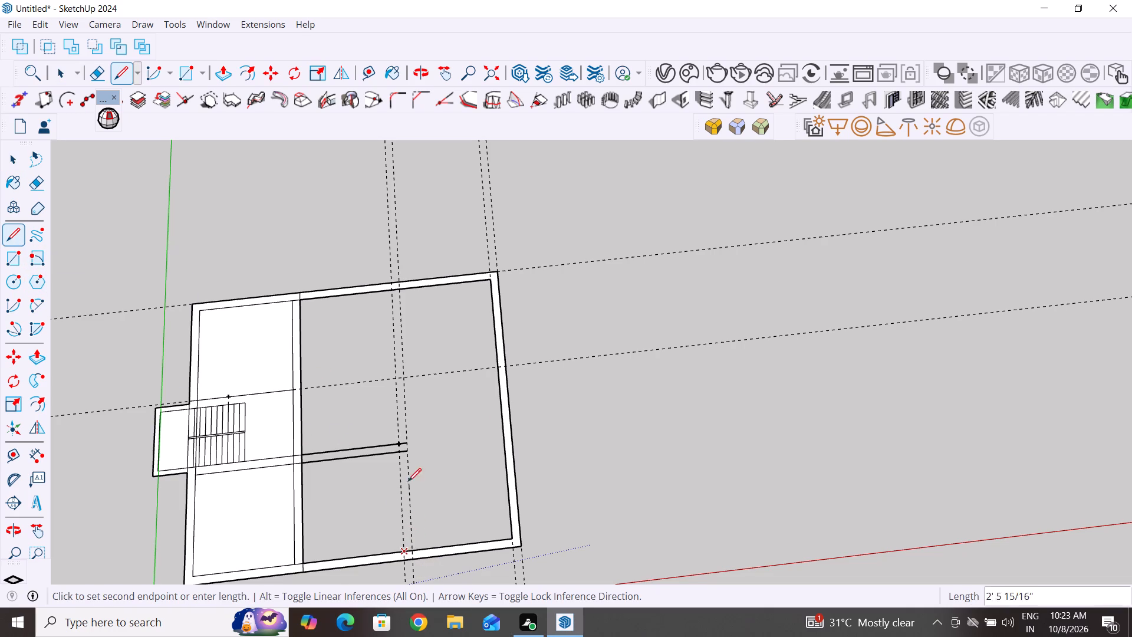
pyautogui.click(389, 294)
pyautogui.moveTo(171, 252); pyautogui.dragTo(162, 261)
pyautogui.click(158, 265)
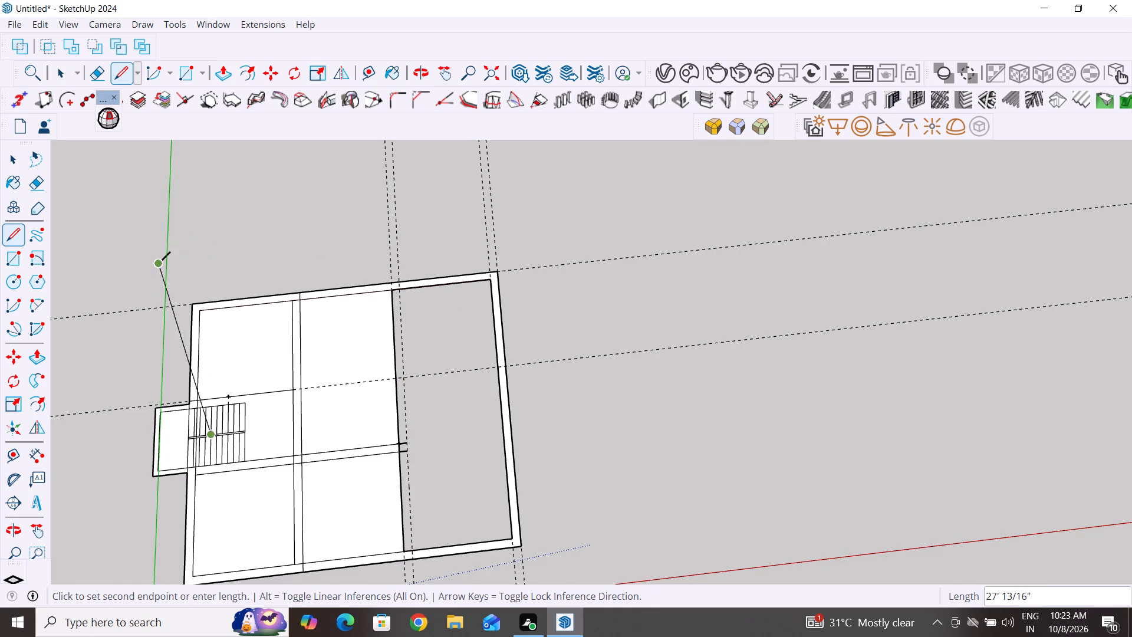
pyautogui.click(18, 160)
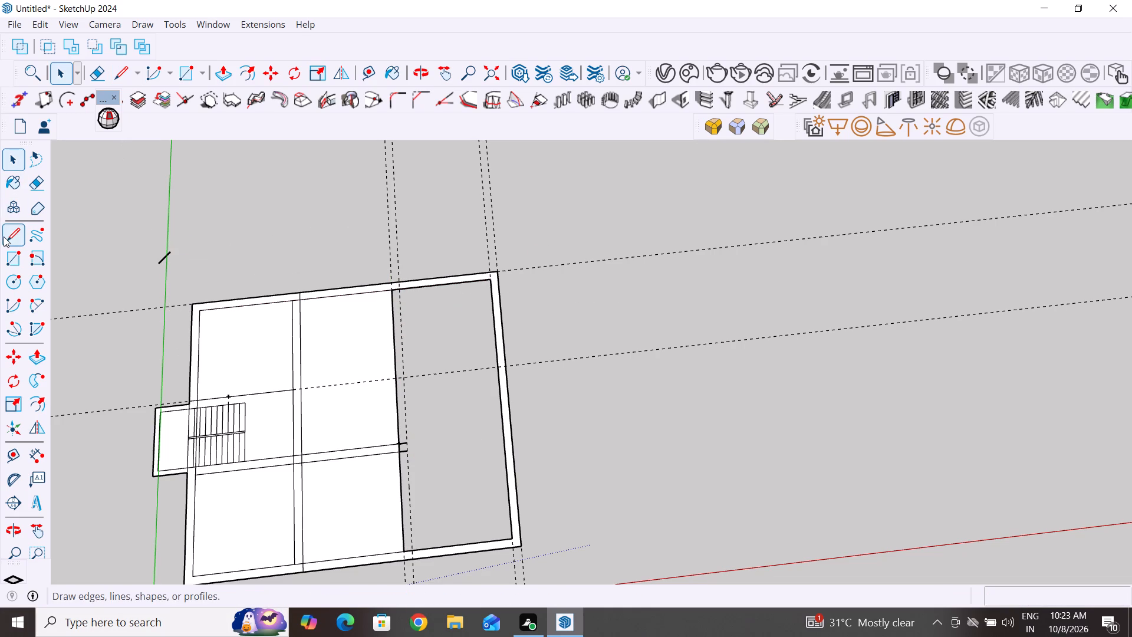
# Draw the cross partition's second 27' 10" line between the outer walls' inner faces, along the farther paired guide.
pyautogui.click(12, 231)
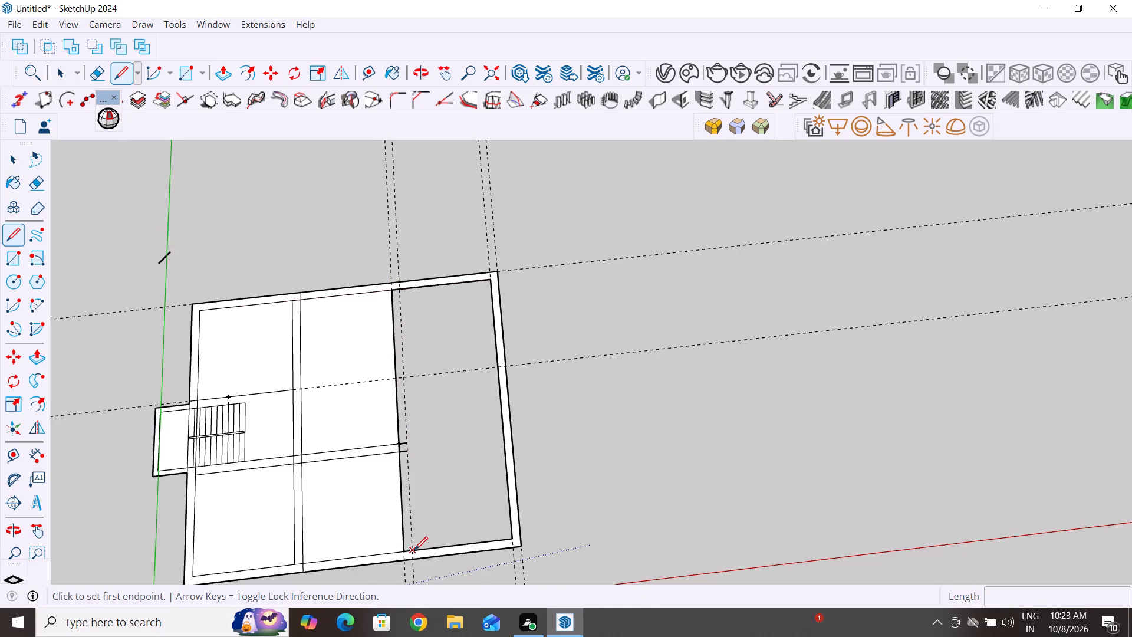
pyautogui.click(414, 550)
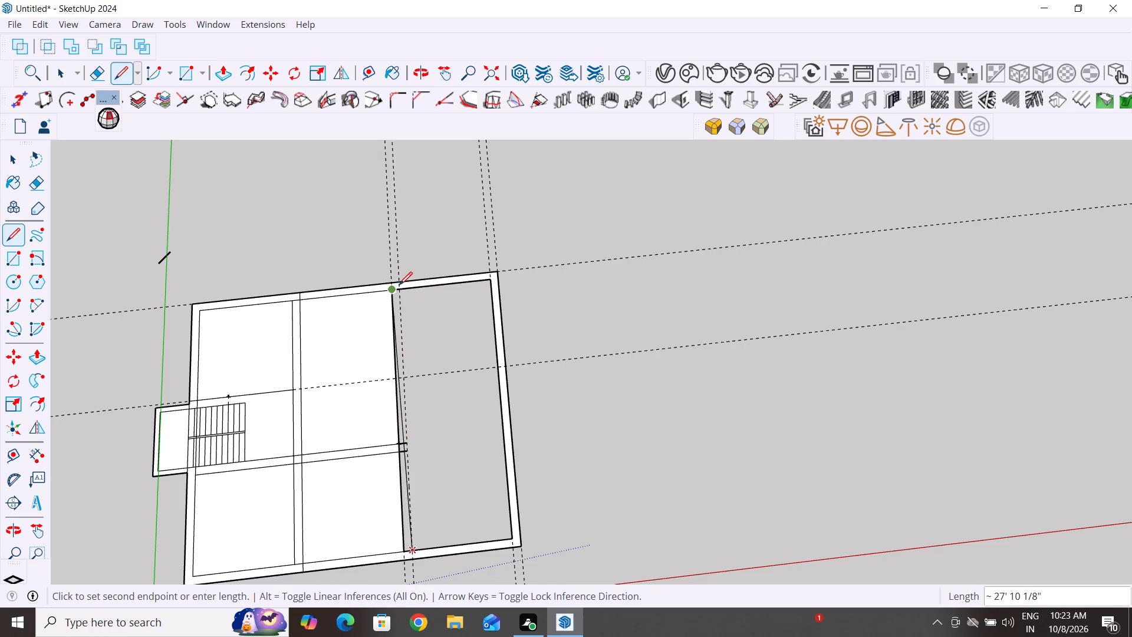
pyautogui.click(402, 288)
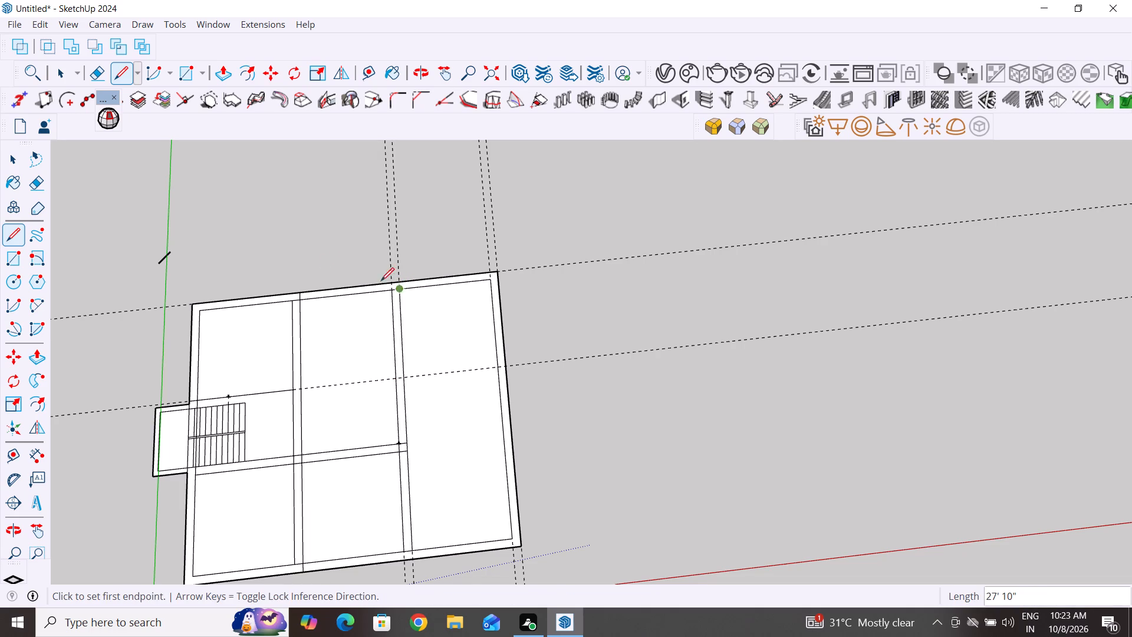
pyautogui.click(17, 156)
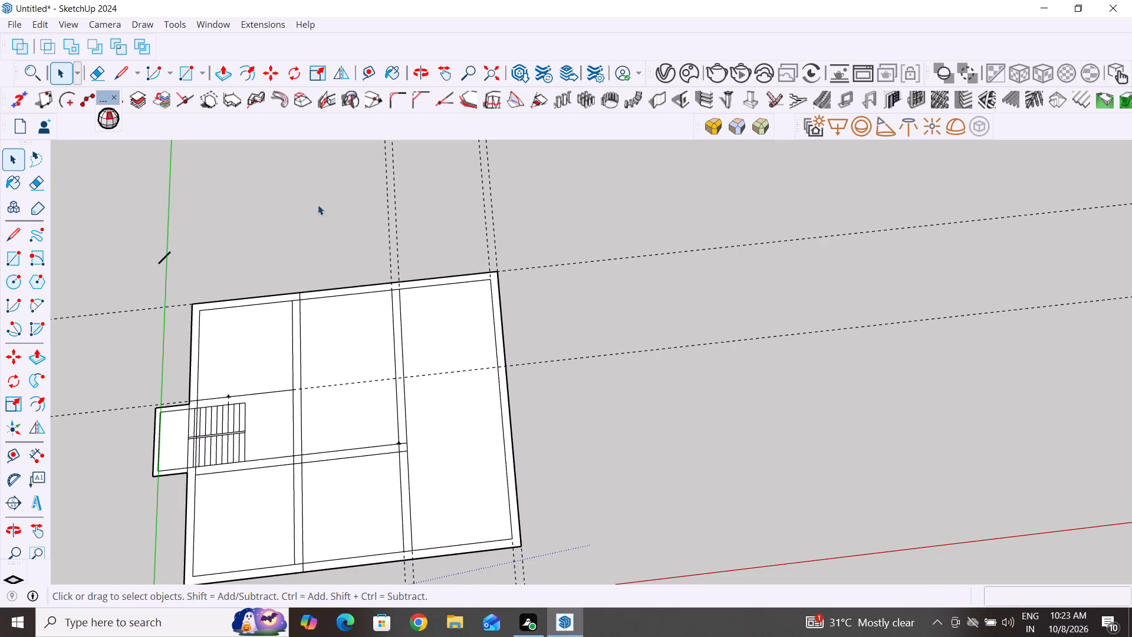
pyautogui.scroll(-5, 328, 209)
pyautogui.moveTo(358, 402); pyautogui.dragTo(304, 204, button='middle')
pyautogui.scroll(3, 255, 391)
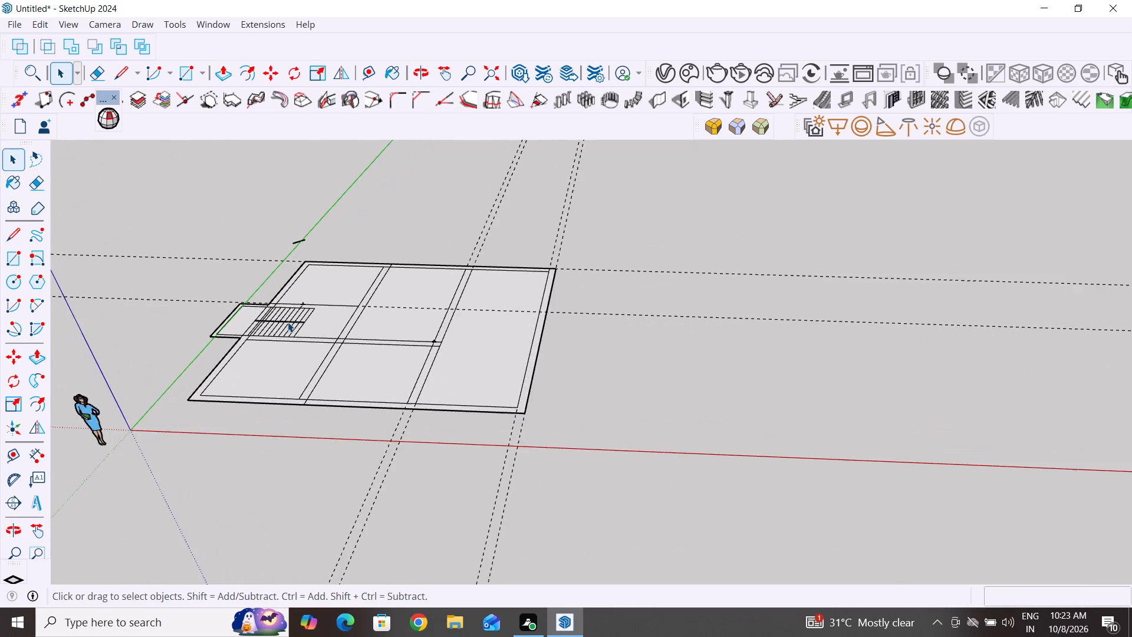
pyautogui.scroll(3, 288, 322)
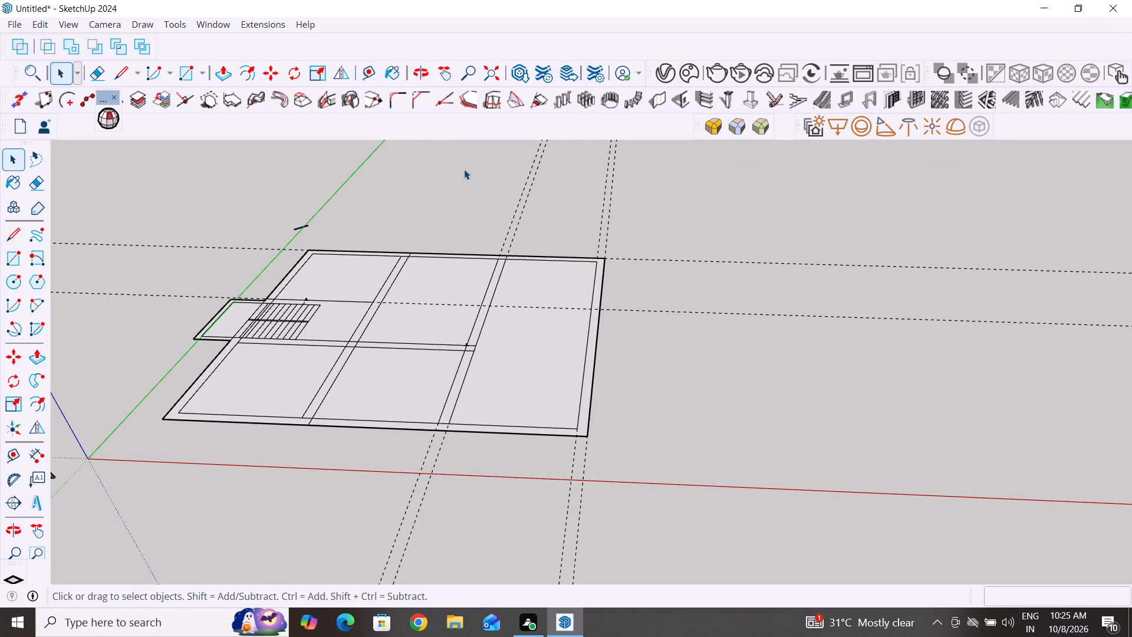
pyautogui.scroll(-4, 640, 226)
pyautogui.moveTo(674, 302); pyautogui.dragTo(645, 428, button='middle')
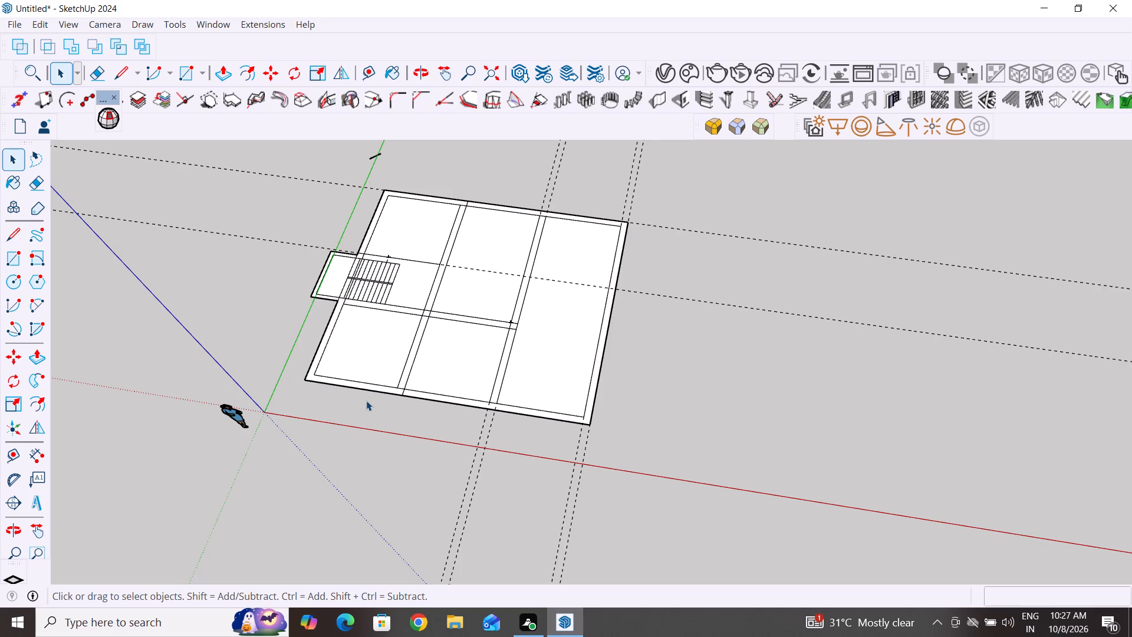
# Extend the staircase-side wall line 10" along the guide, across the thickness of the nearest cross partition.
pyautogui.scroll(-2, 643, 264)
pyautogui.moveTo(643, 264); pyautogui.dragTo(627, 318, button='middle')
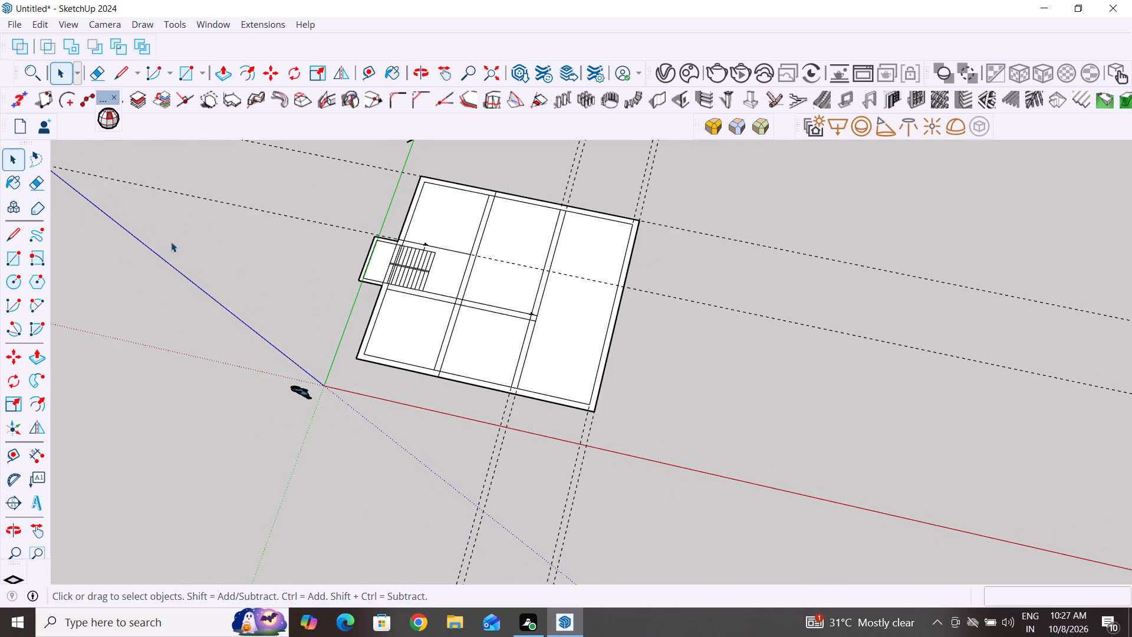
pyautogui.click(18, 228)
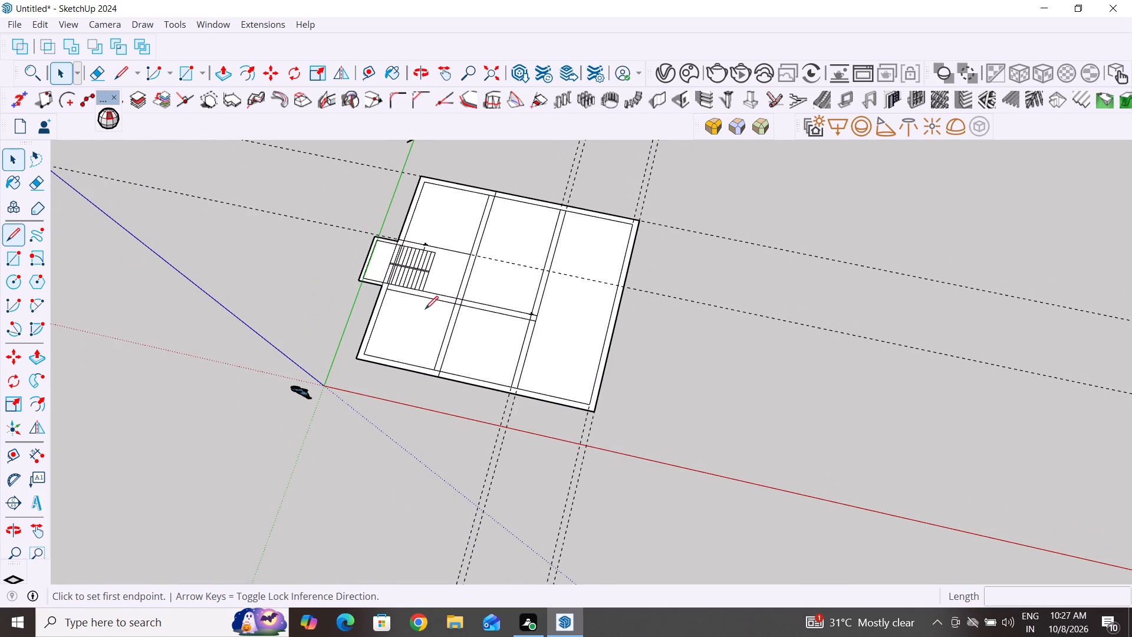
pyautogui.scroll(11, 471, 257)
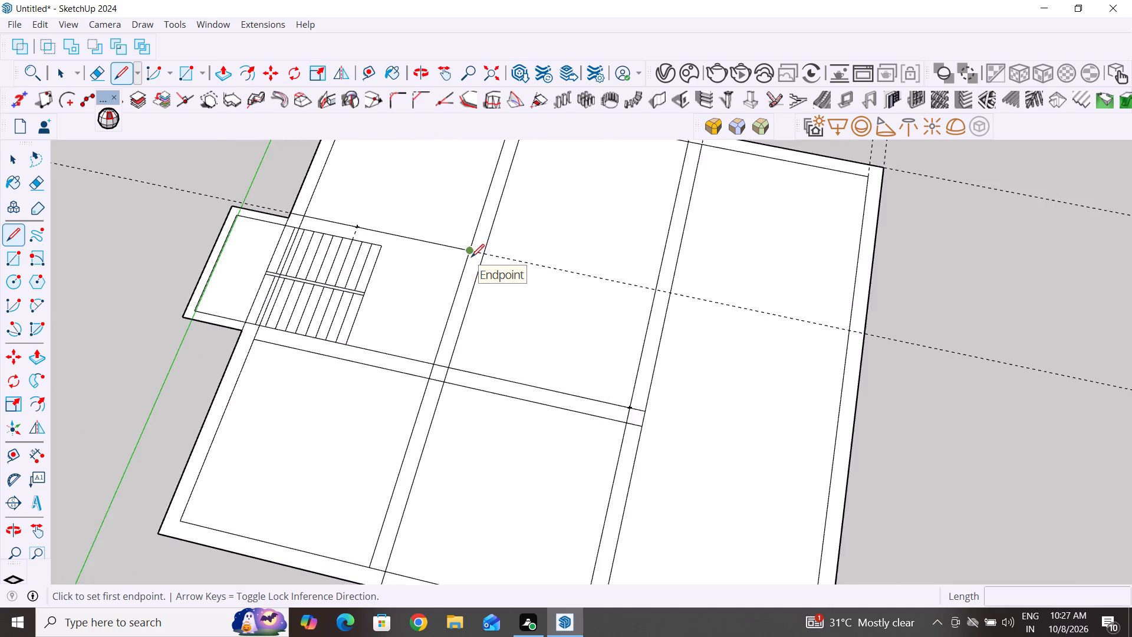
pyautogui.scroll(2, 471, 257)
pyautogui.click(466, 245)
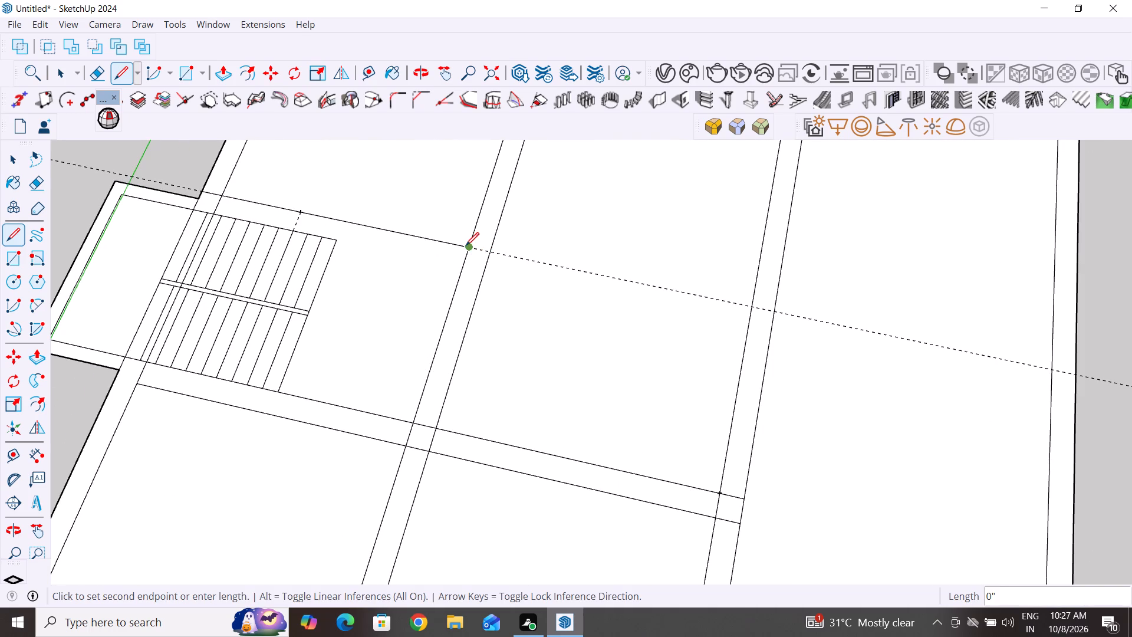
pyautogui.scroll(-4, 466, 245)
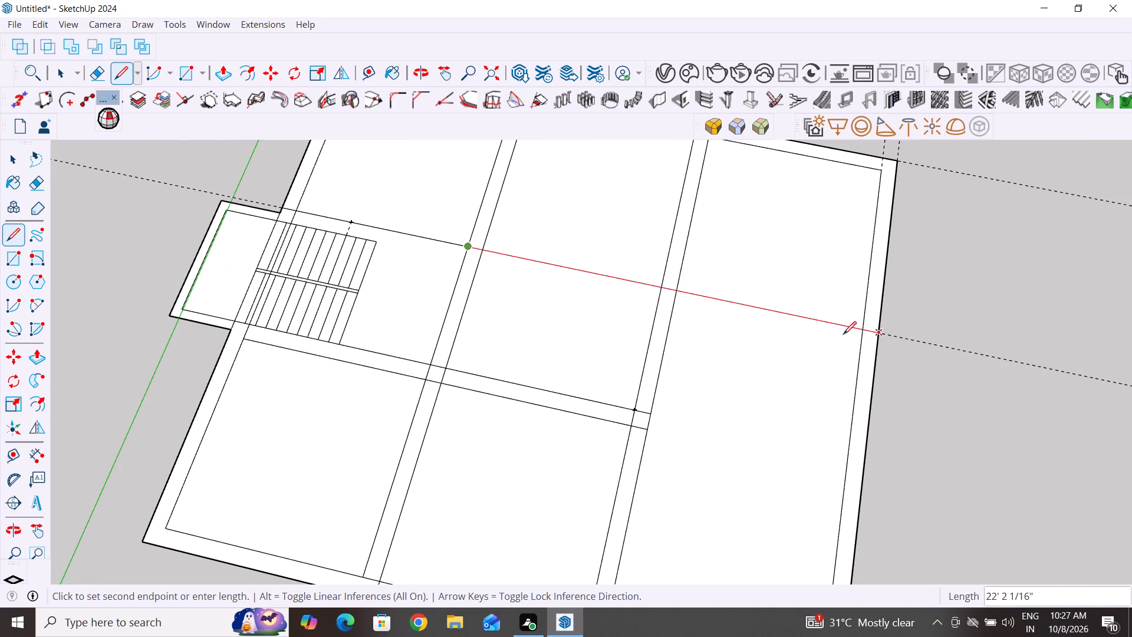
pyautogui.click(483, 248)
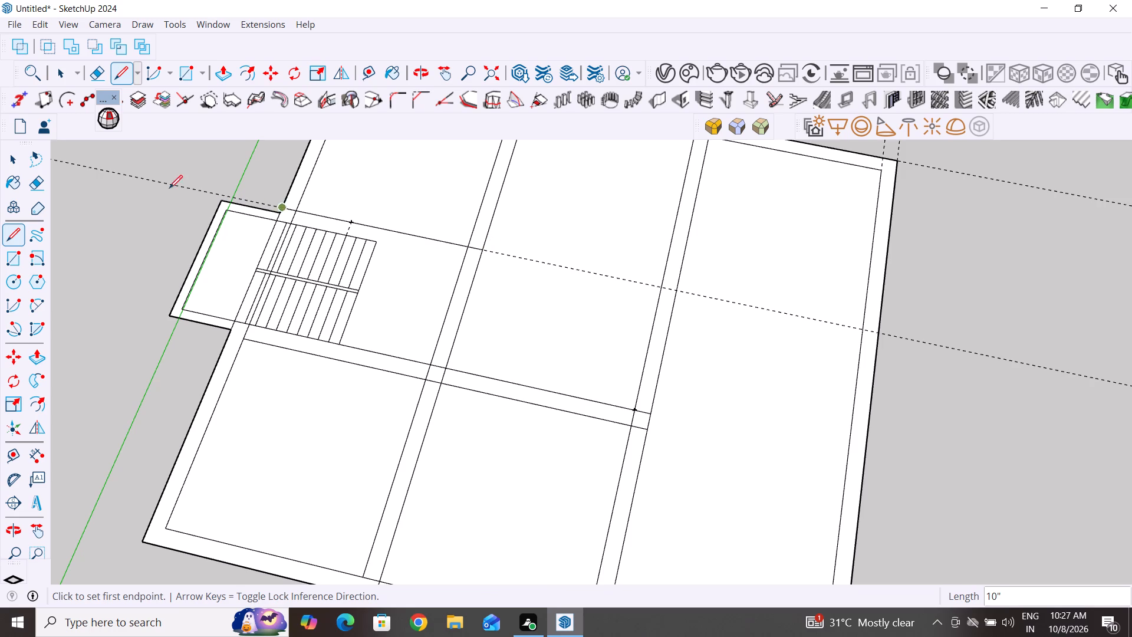
# Draw a 5' 10" line from the staircase's corner to the far face of the nearest cross partition, parallel to the guide.
pyautogui.click(14, 234)
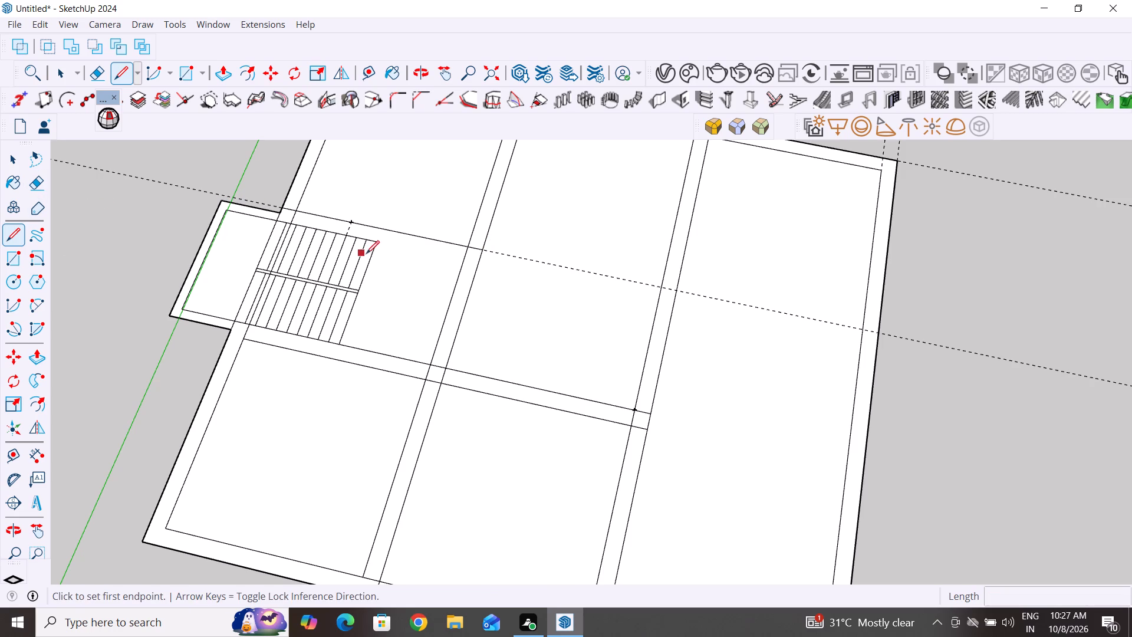
pyautogui.click(378, 245)
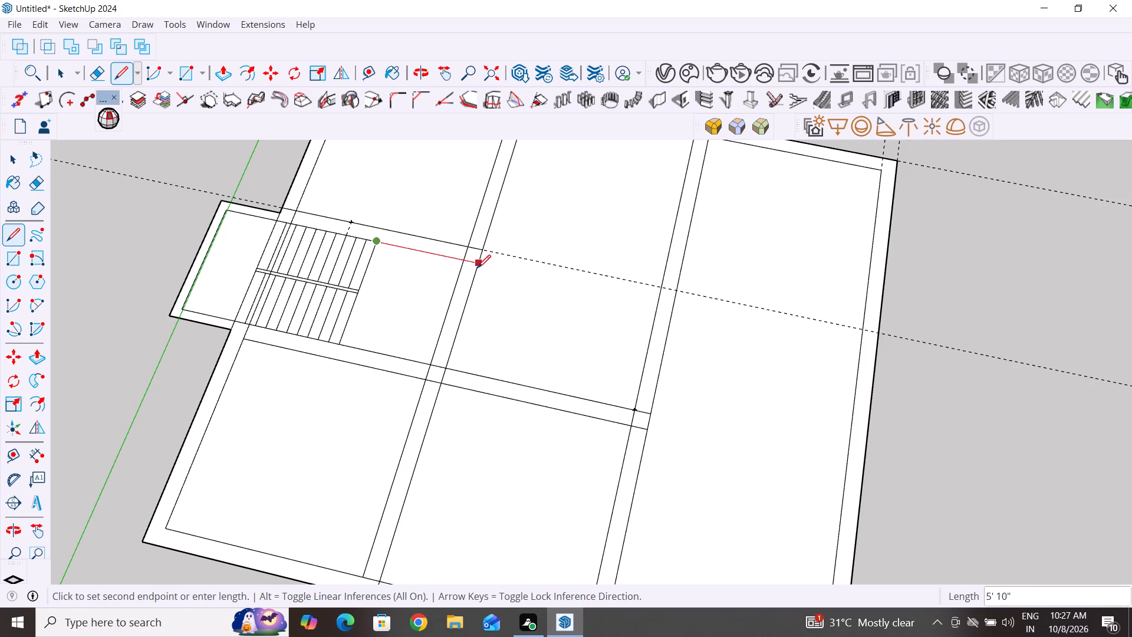
pyautogui.click(478, 265)
pyautogui.click(17, 155)
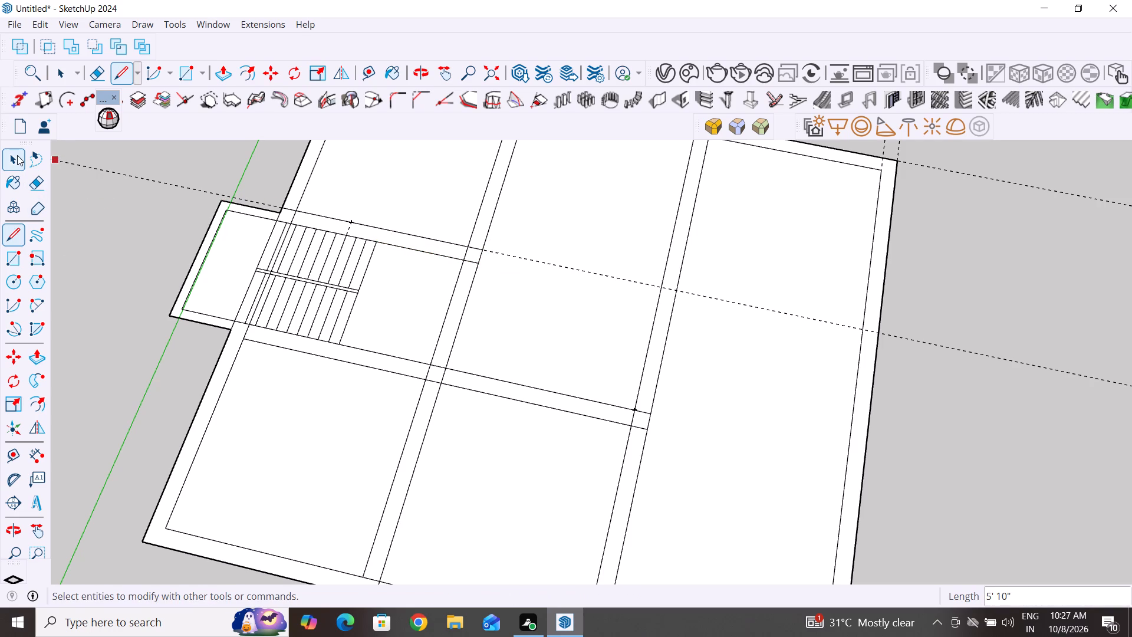
# Continue the line from the staircase's corner 21' 8" across the plan to the far outer wall's outer edge.
pyautogui.scroll(-6, 519, 370)
pyautogui.moveTo(603, 380); pyautogui.dragTo(643, 389, button='middle')
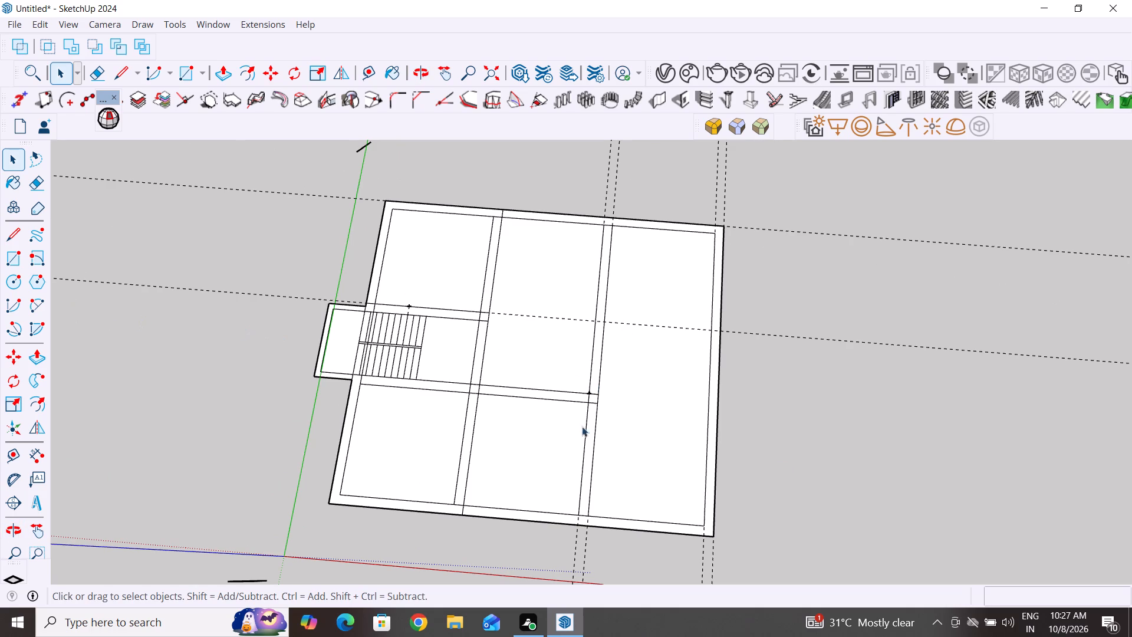
pyautogui.click(10, 241)
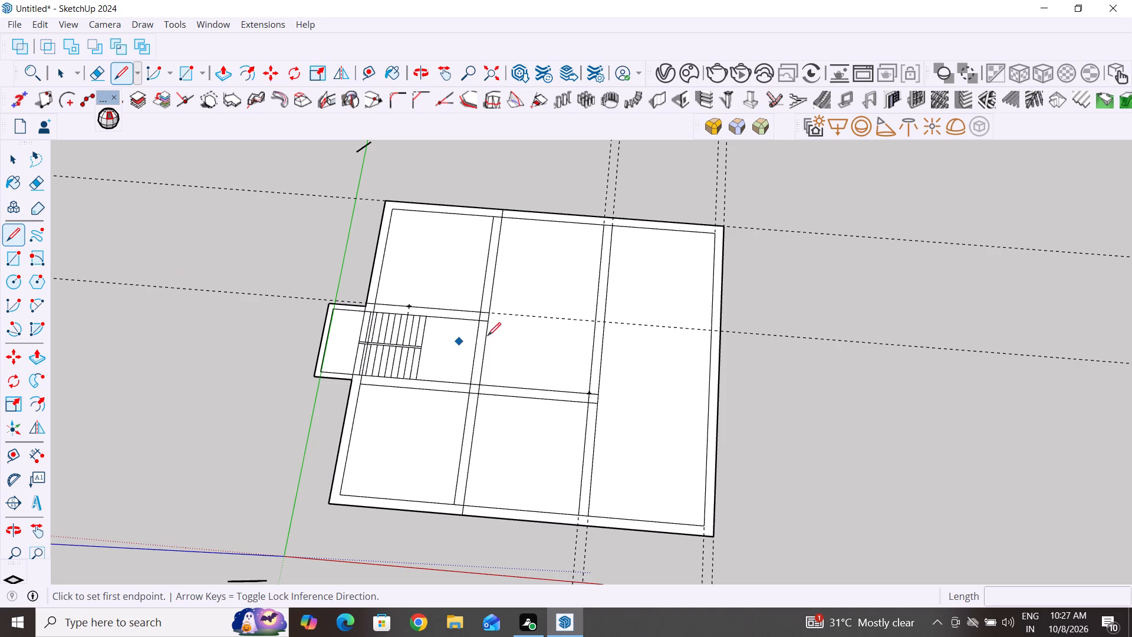
pyautogui.click(487, 322)
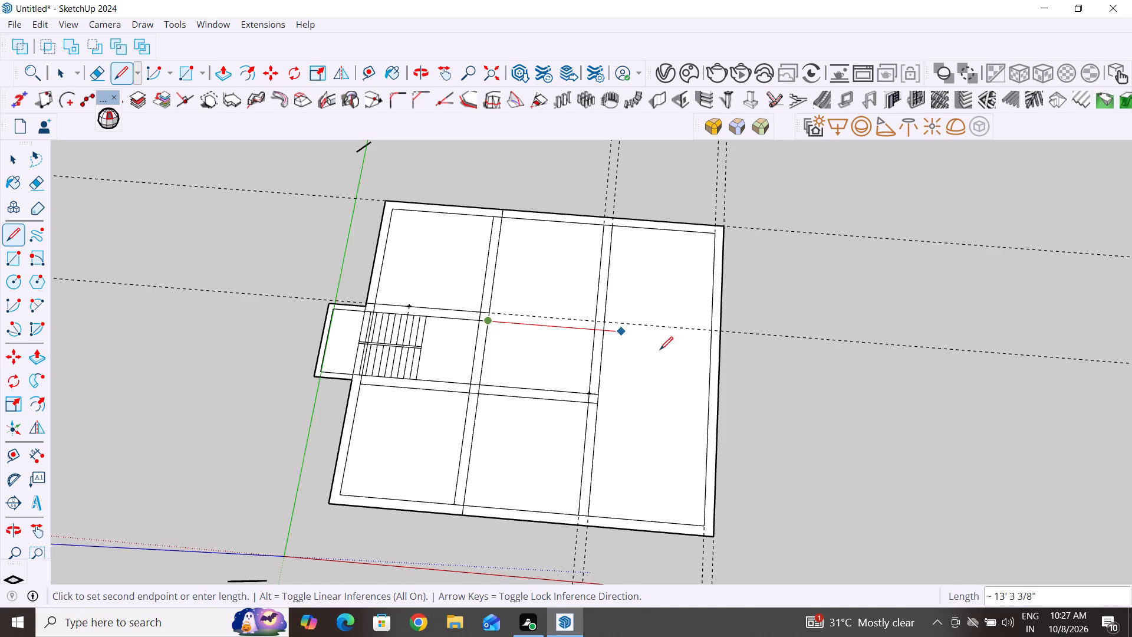
pyautogui.click(719, 345)
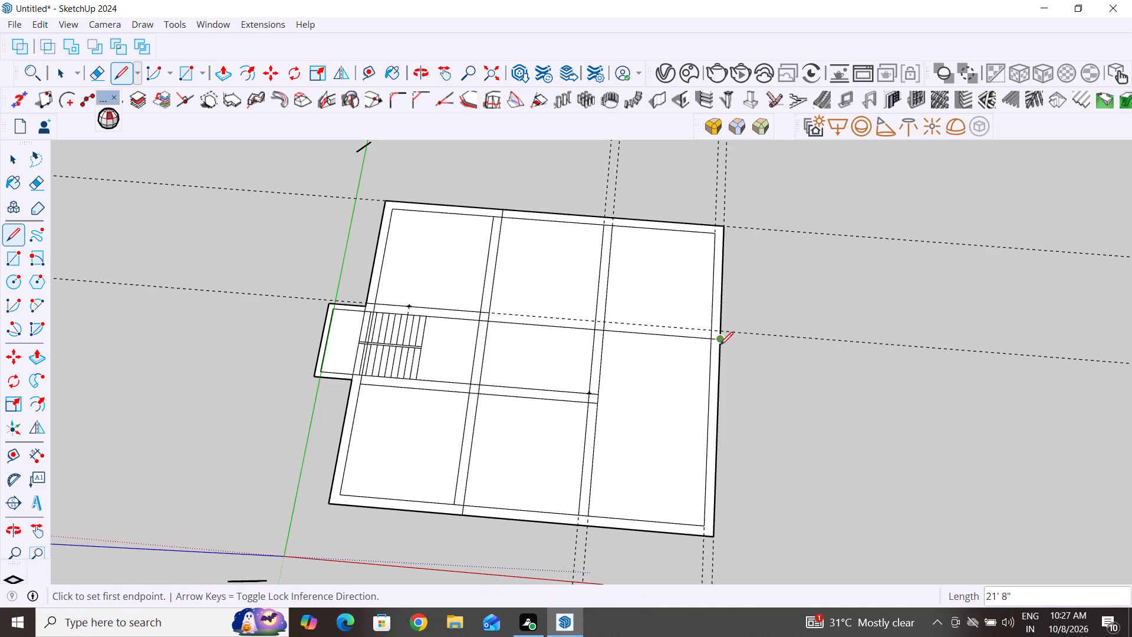
pyautogui.click(12, 162)
# Draw the wall's second 21' 8" line along the guide, from the partition's far face to the outer wall's outer edge.
pyautogui.click(19, 239)
pyautogui.click(494, 311)
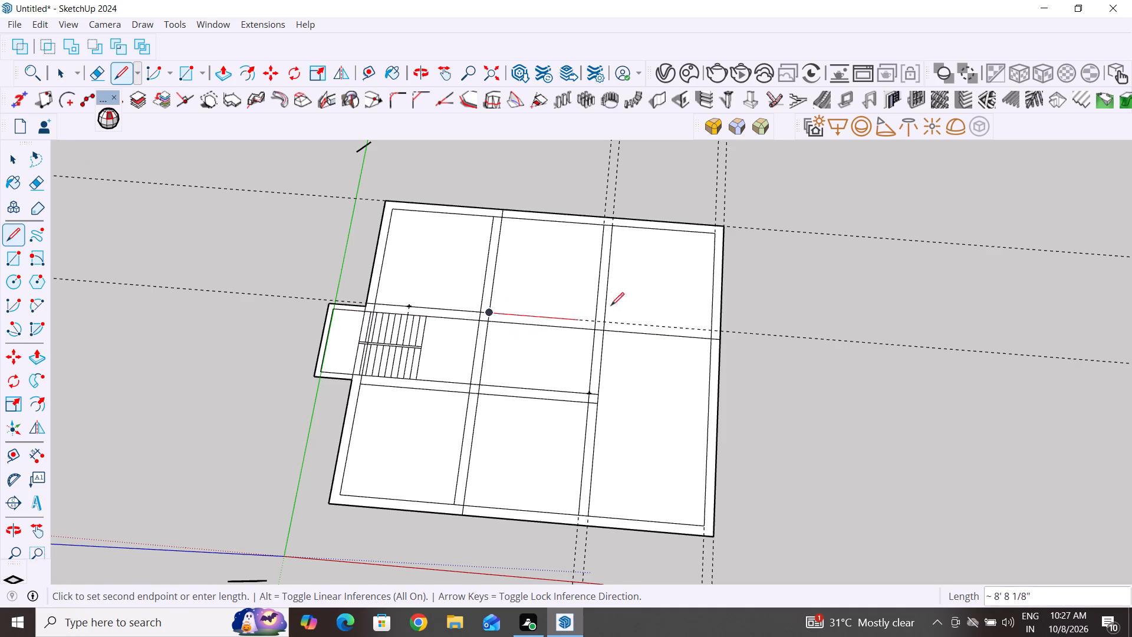
pyautogui.scroll(4, 719, 331)
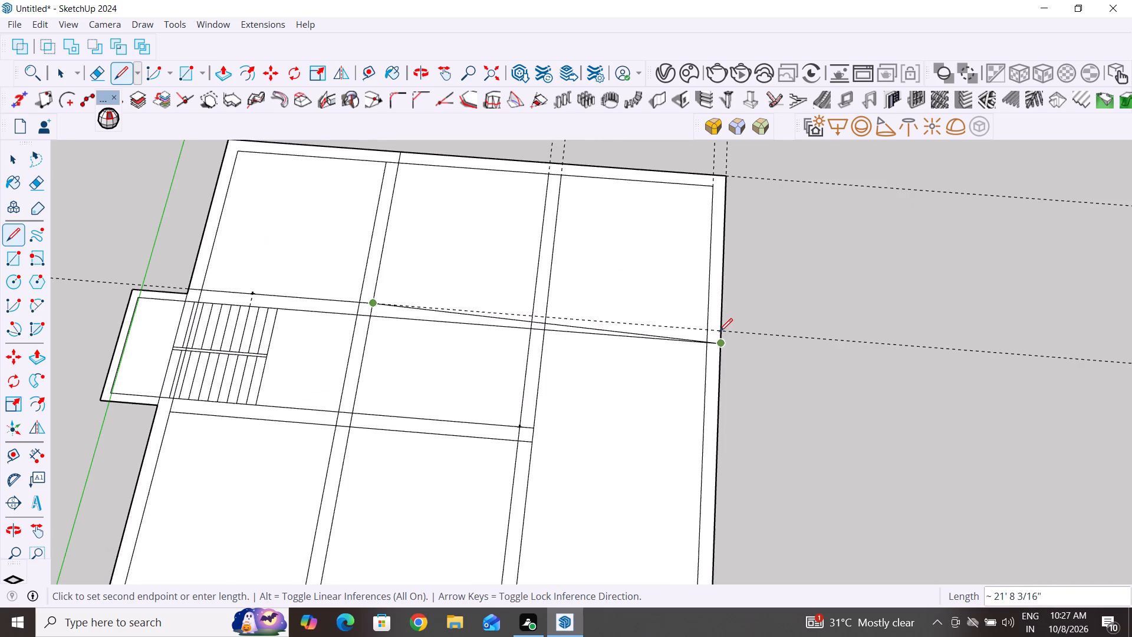
pyautogui.click(719, 329)
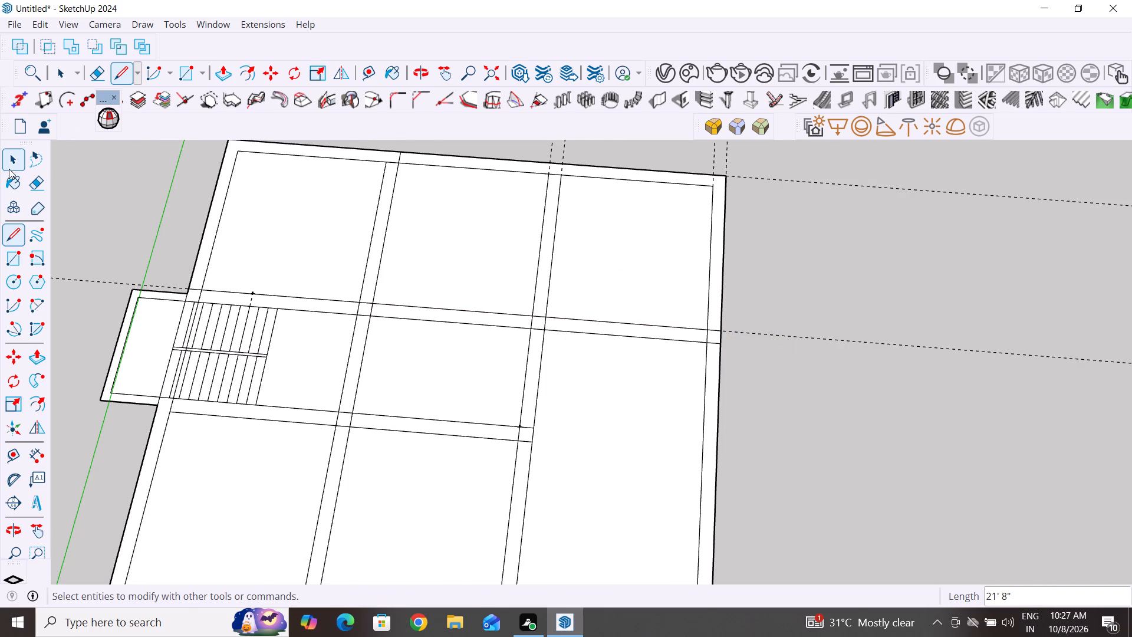
pyautogui.click(18, 157)
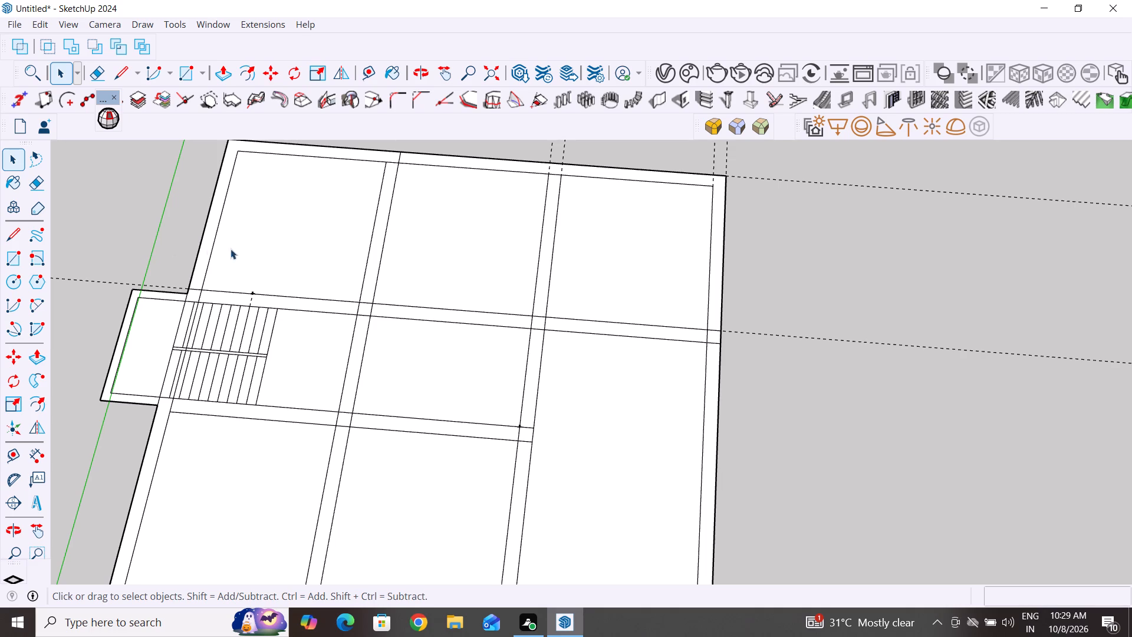
# Extend the staircase-side line of the other long partition 10' from the second cross partition to the outer wall's inner face.
pyautogui.scroll(-2, 335, 241)
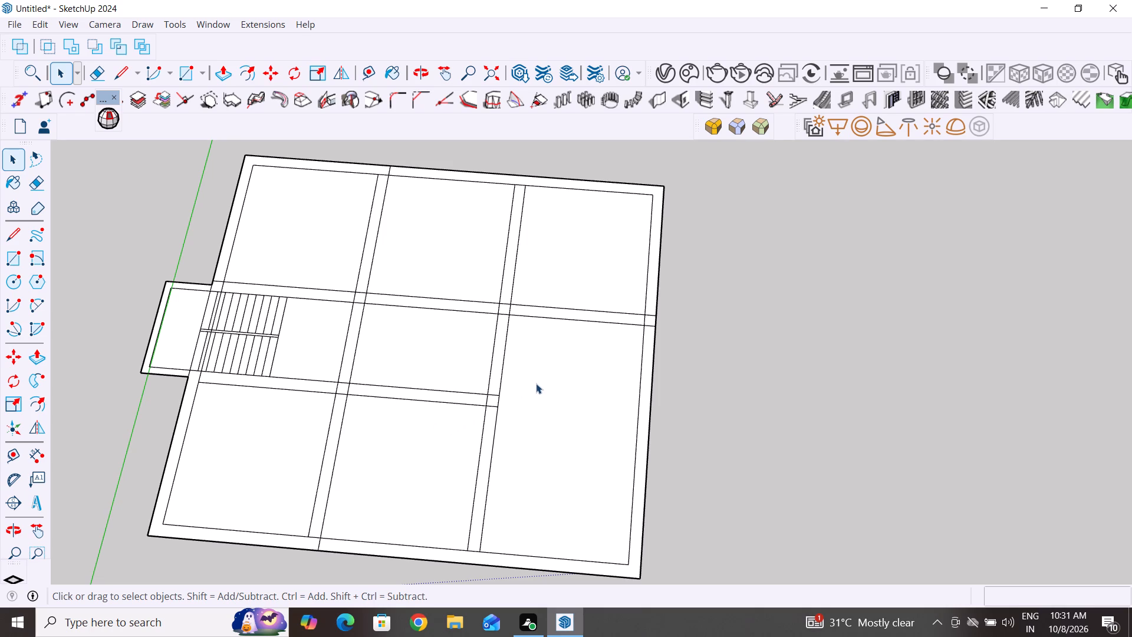
pyautogui.click(27, 239)
pyautogui.click(19, 234)
pyautogui.click(496, 398)
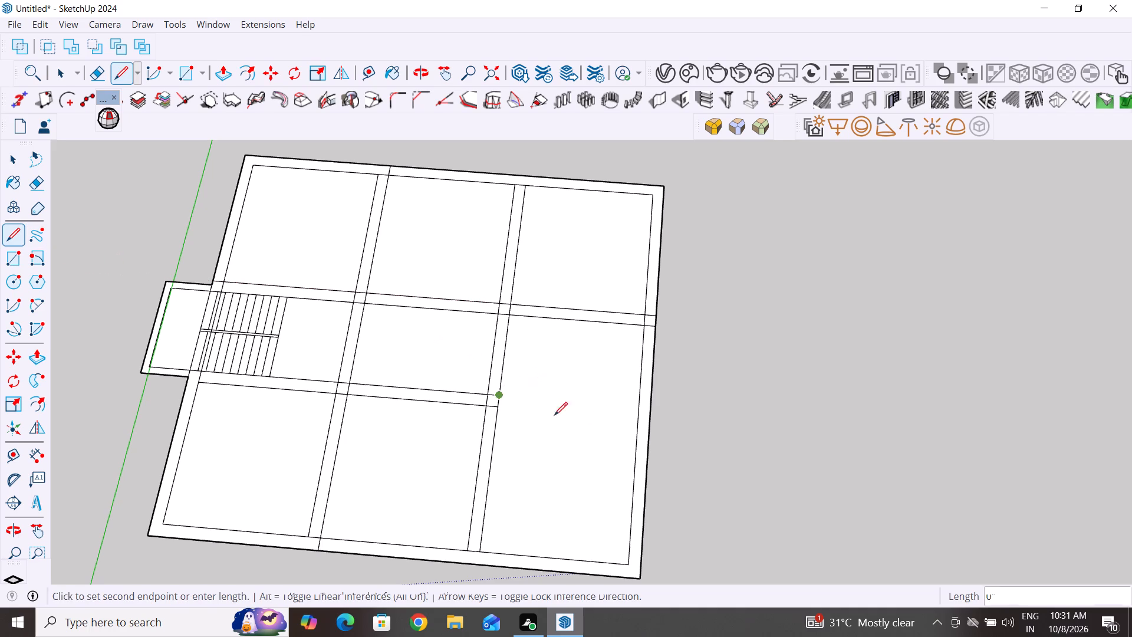
pyautogui.click(641, 406)
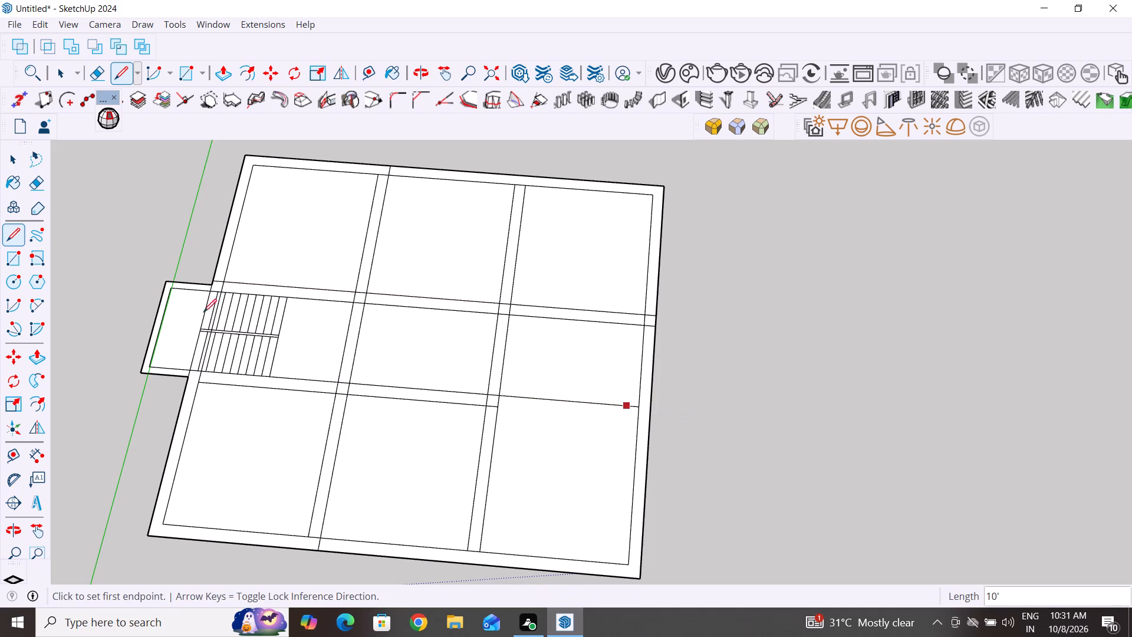
pyautogui.click(20, 160)
# Extend the same partition's other face line 10' from the second cross partition to the outer wall's inner face.
pyautogui.click(15, 245)
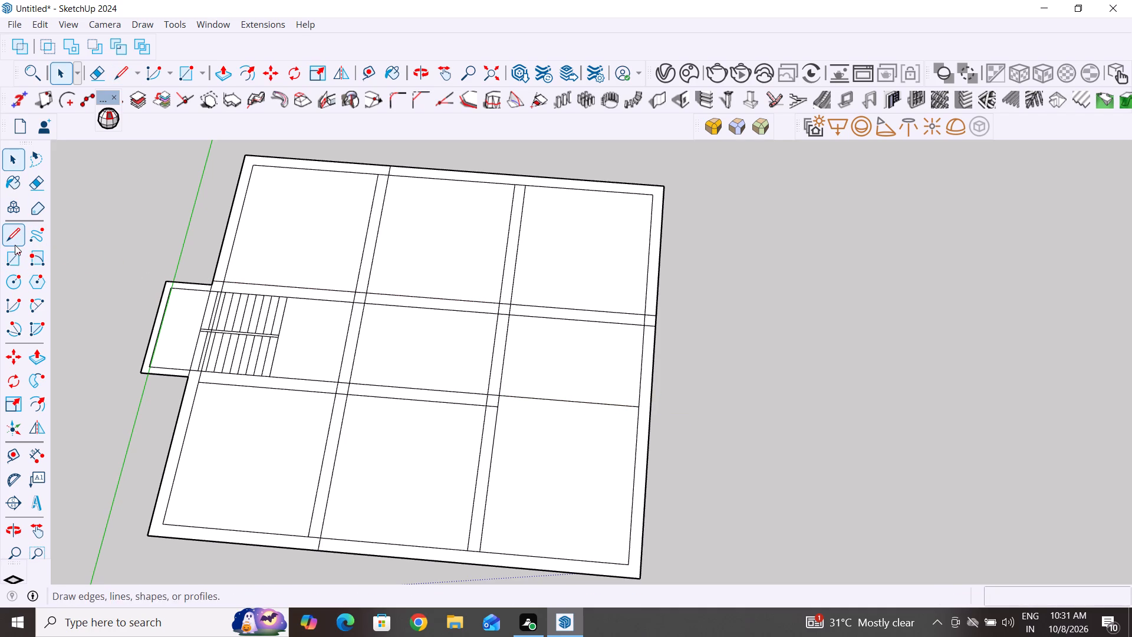
pyautogui.click(496, 410)
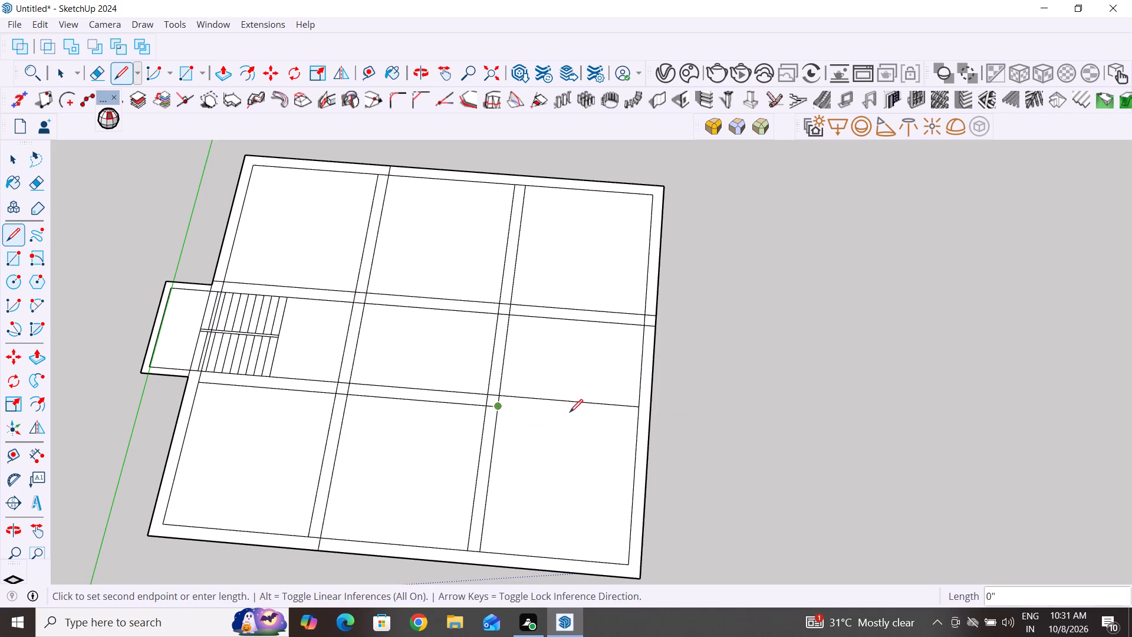
pyautogui.click(638, 418)
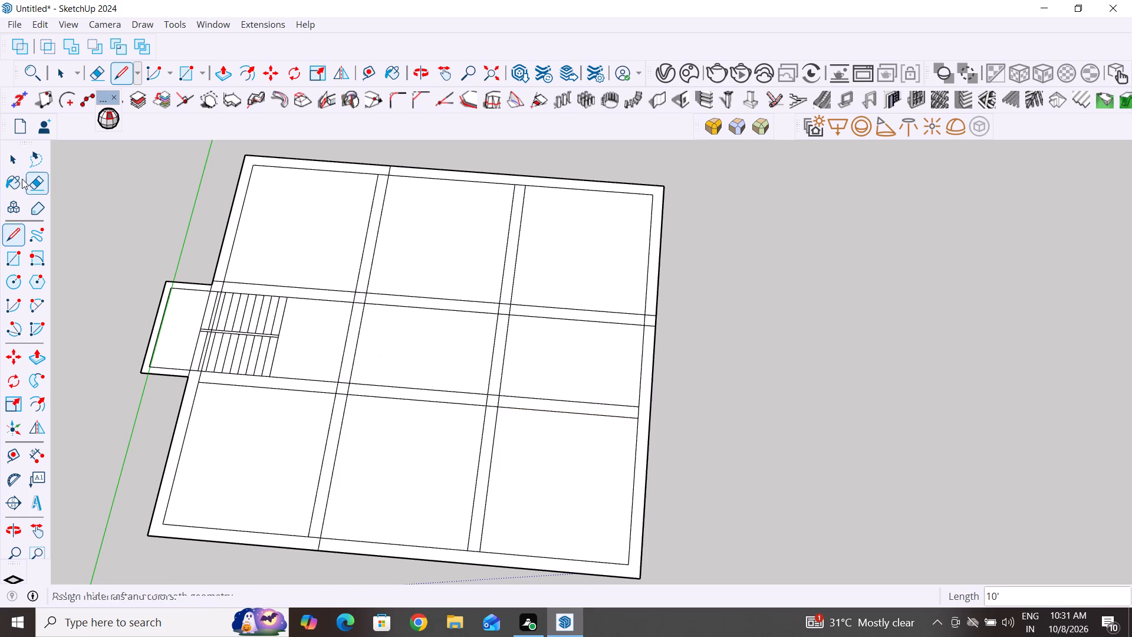
pyautogui.click(18, 166)
pyautogui.scroll(-3, 551, 336)
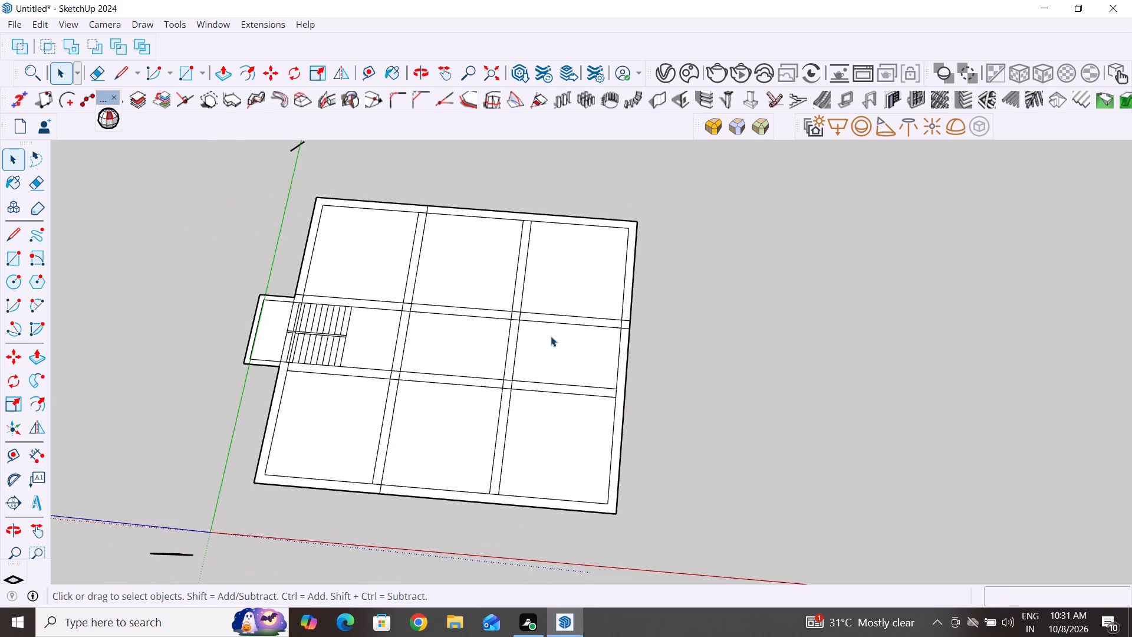
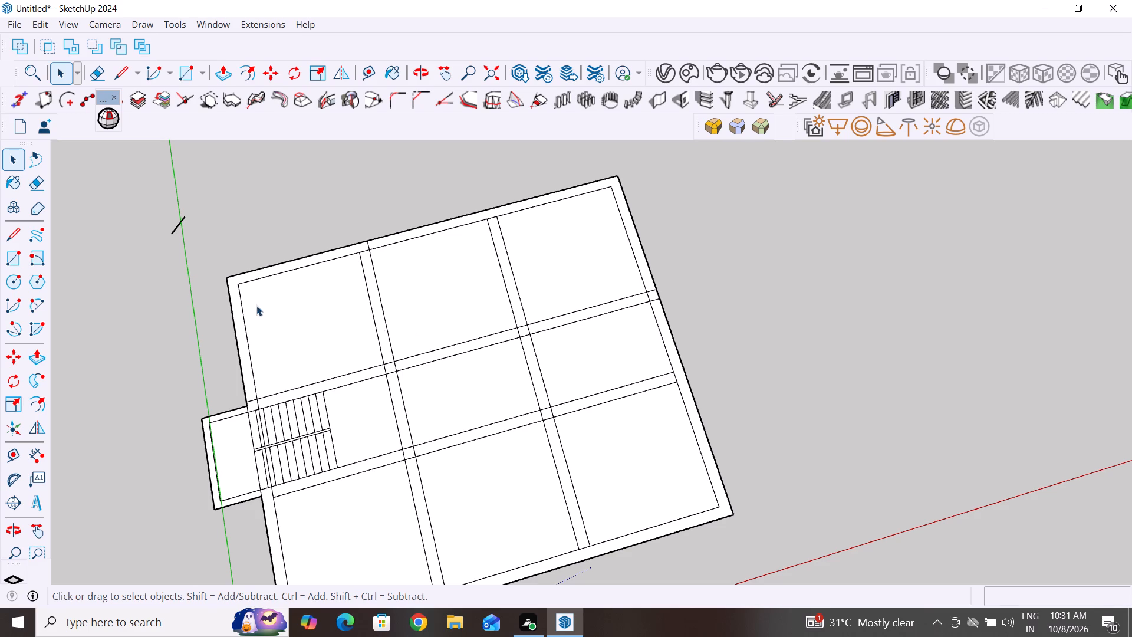
# Draw a 10' line across the end middle room, from the midpoint of the second cross partition's face to the outer wall's inner face.
pyautogui.click(17, 232)
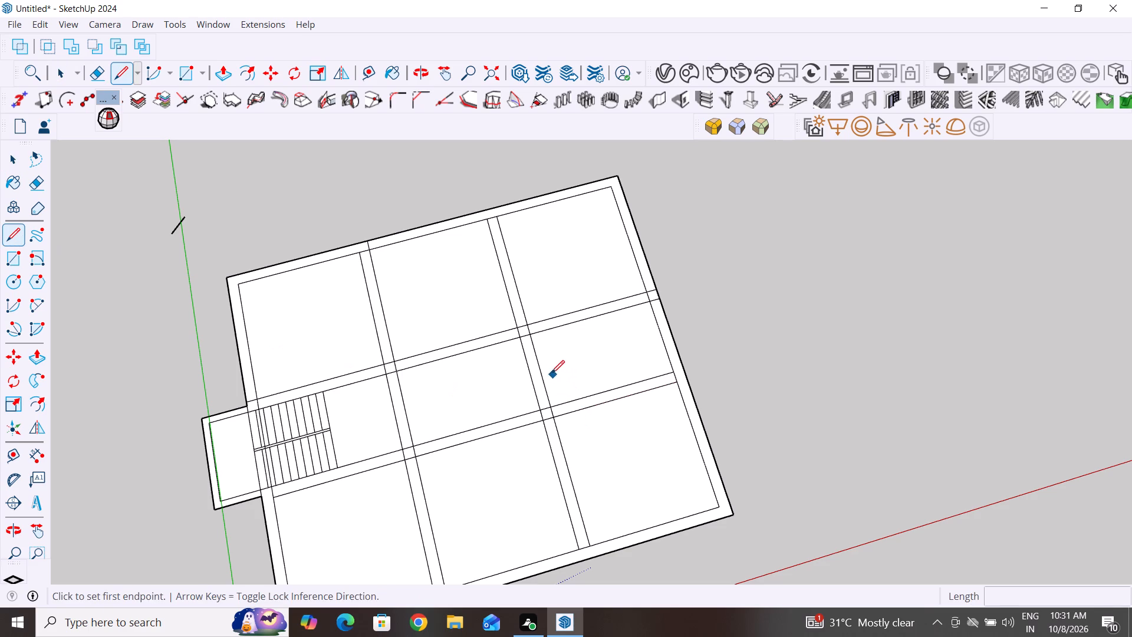
pyautogui.click(545, 370)
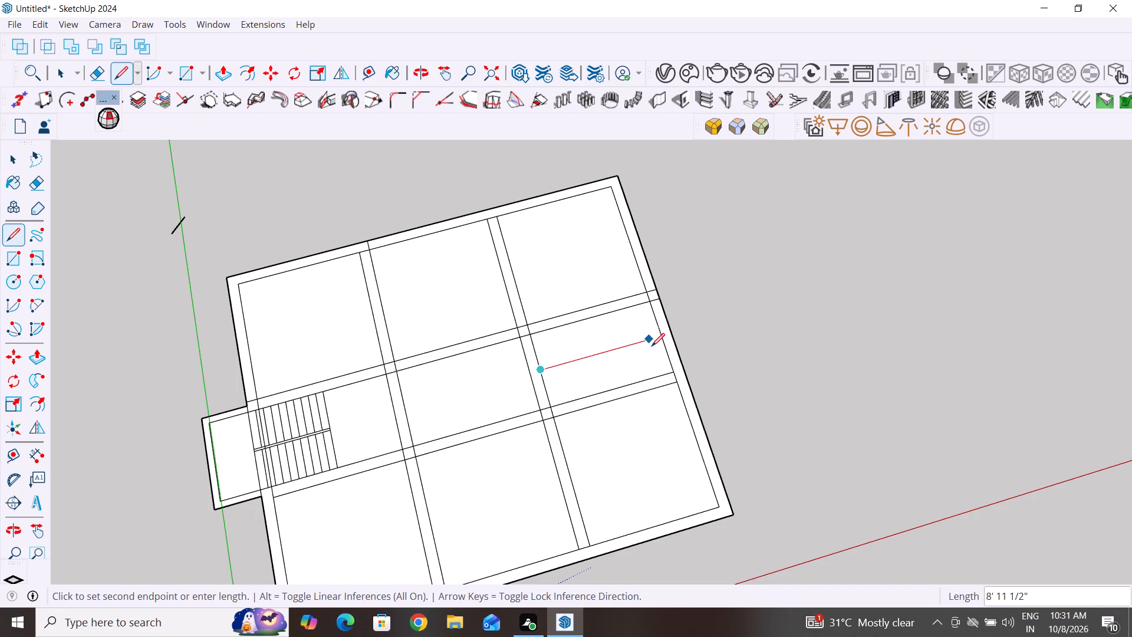
pyautogui.click(666, 336)
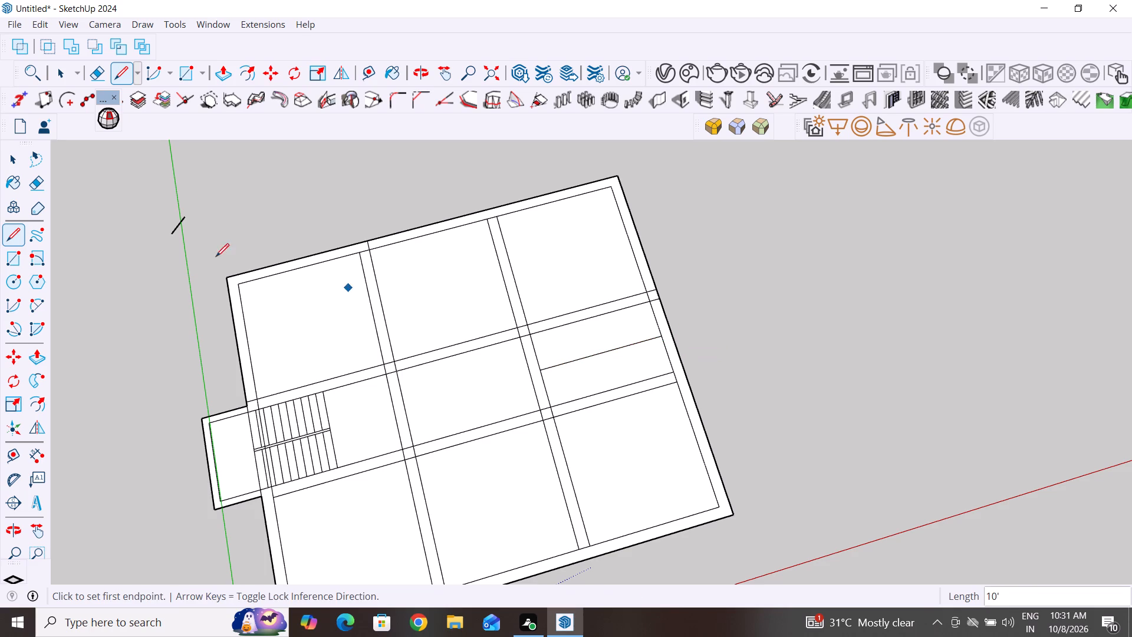
pyautogui.click(10, 157)
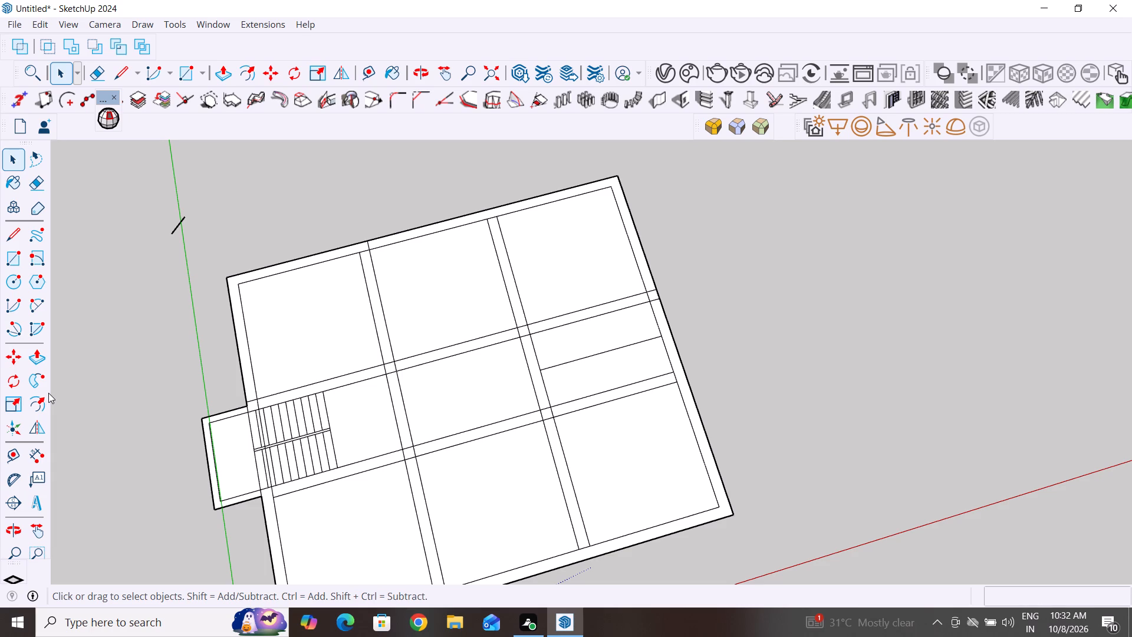
# Place a parallel guide 5" from the new 10' centre line, on the side facing the staircase-side room's lower long partition.
pyautogui.click(21, 451)
pyautogui.scroll(4, 585, 434)
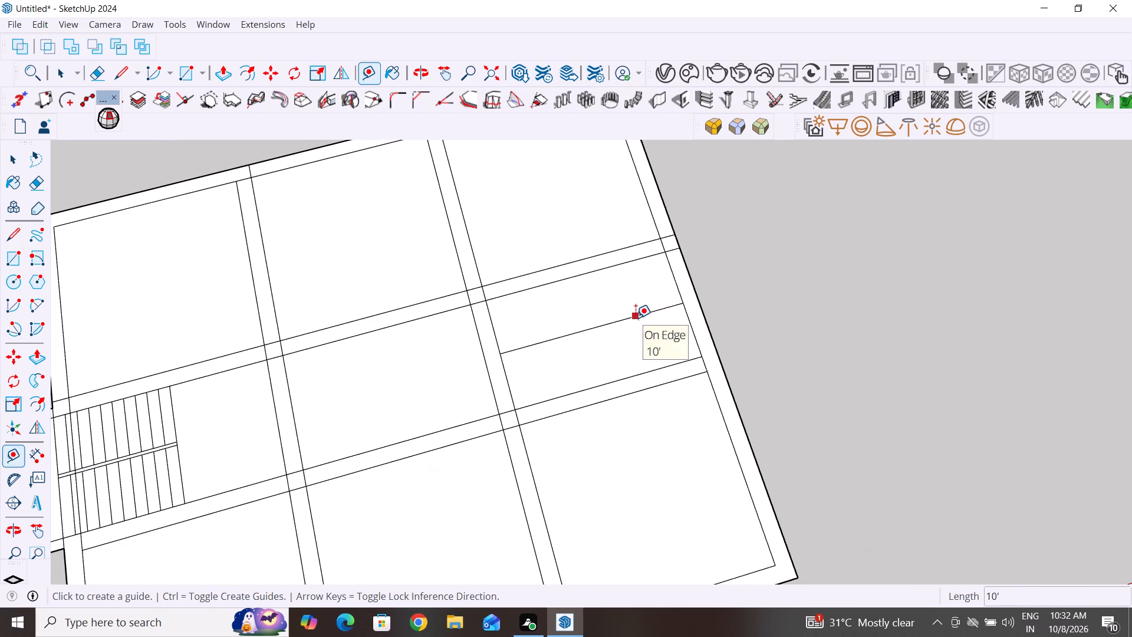
pyautogui.click(636, 318)
pyautogui.write('.5')
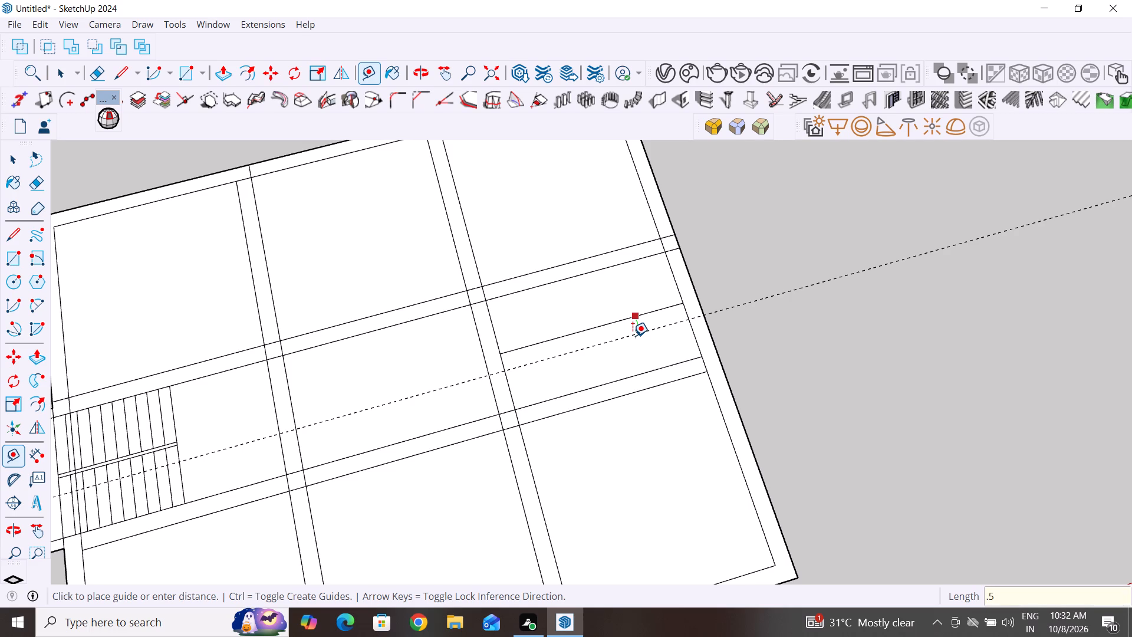
pyautogui.press('BackSpace')
pyautogui.press('BackSpace')
pyautogui.press('BackSpace')
pyautogui.write('5"')
pyautogui.press('Return')
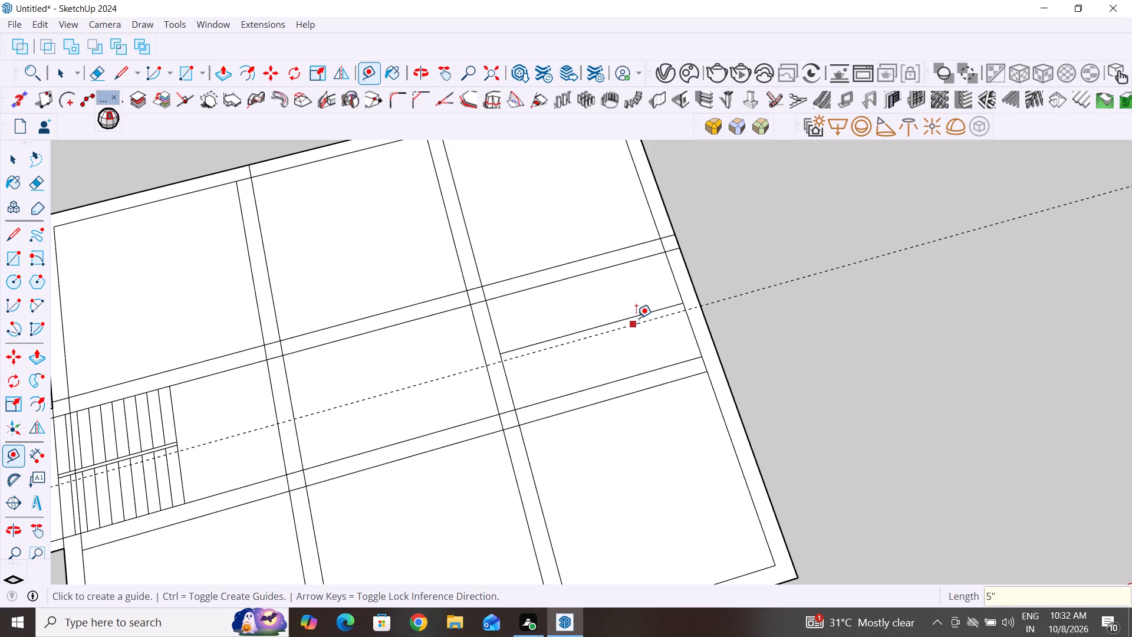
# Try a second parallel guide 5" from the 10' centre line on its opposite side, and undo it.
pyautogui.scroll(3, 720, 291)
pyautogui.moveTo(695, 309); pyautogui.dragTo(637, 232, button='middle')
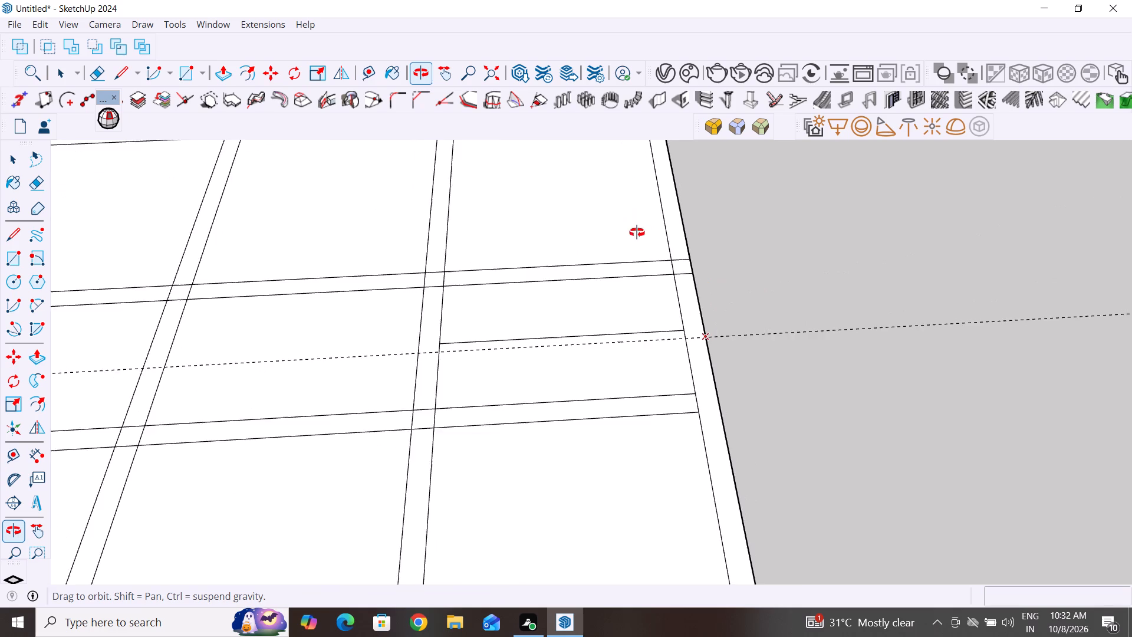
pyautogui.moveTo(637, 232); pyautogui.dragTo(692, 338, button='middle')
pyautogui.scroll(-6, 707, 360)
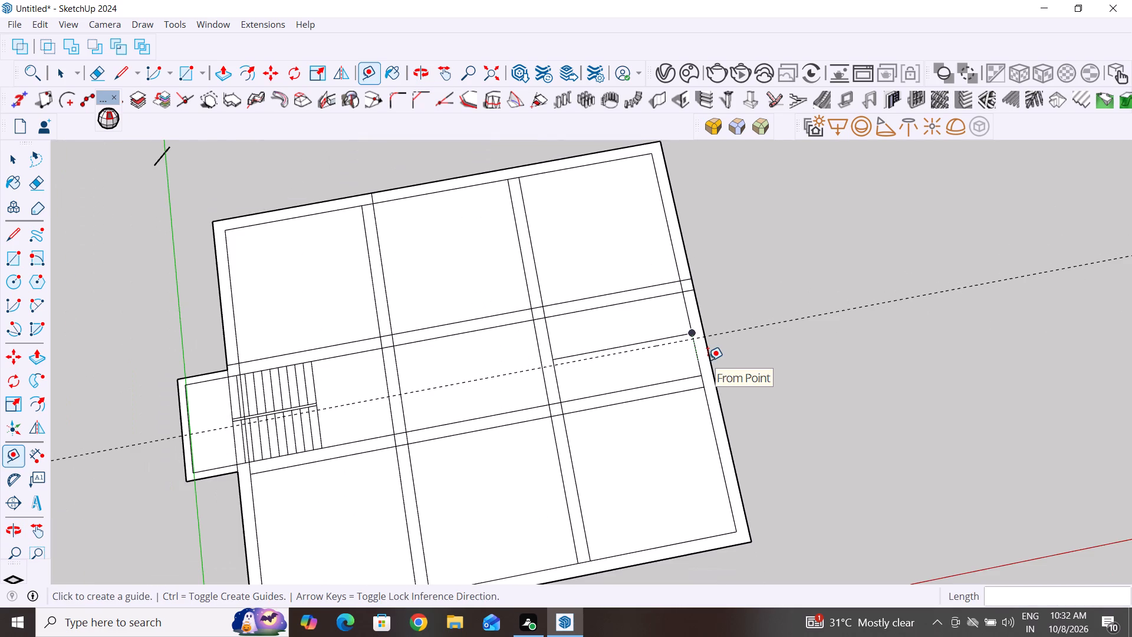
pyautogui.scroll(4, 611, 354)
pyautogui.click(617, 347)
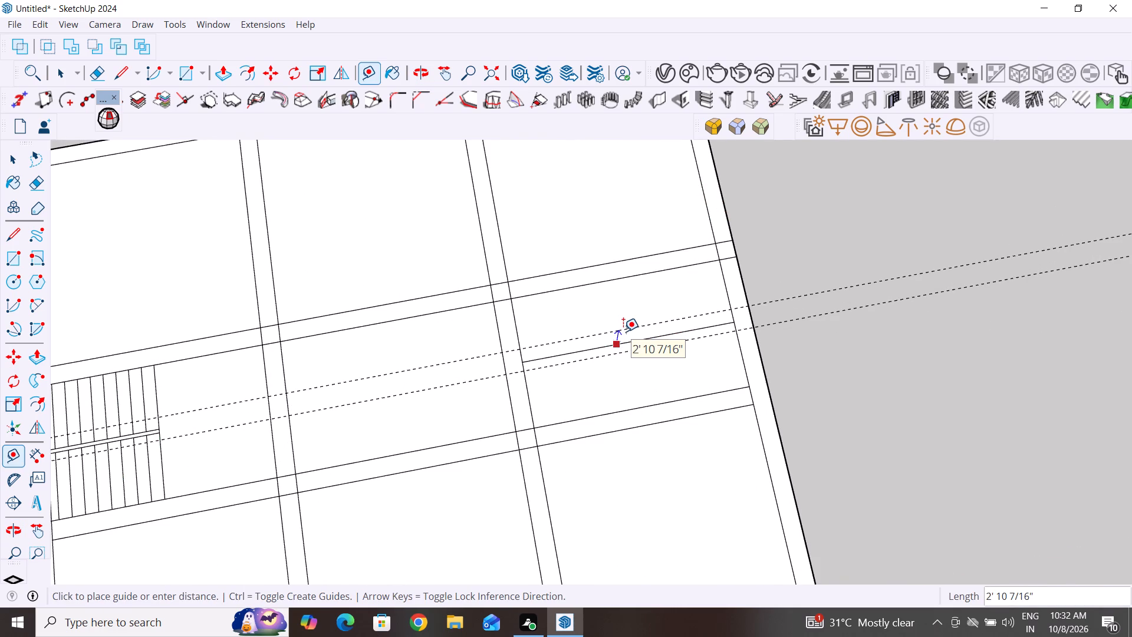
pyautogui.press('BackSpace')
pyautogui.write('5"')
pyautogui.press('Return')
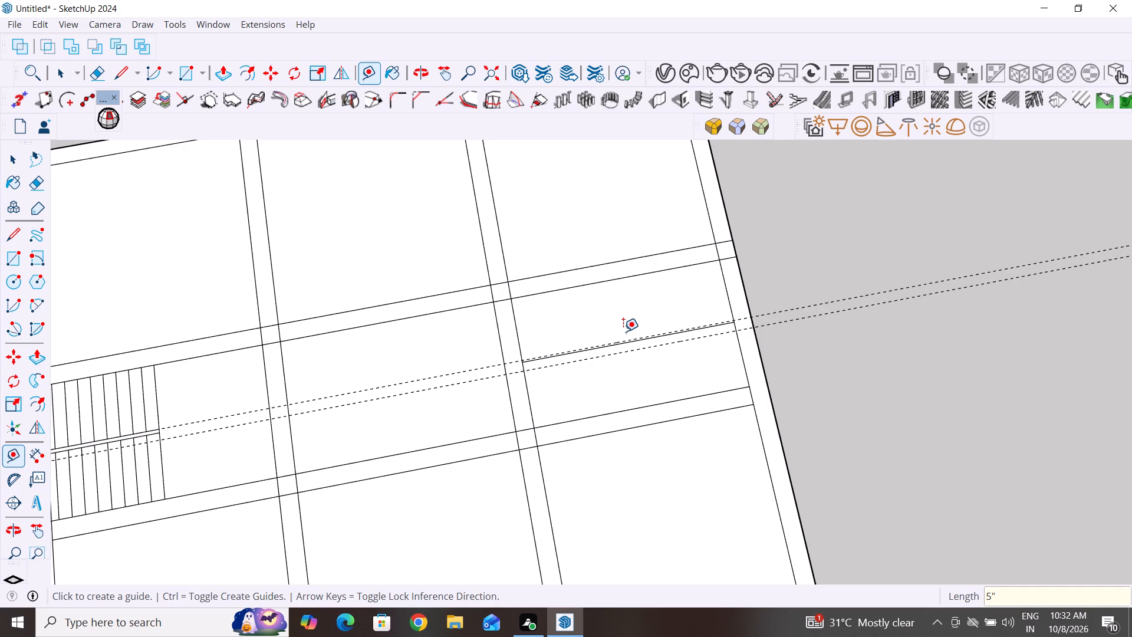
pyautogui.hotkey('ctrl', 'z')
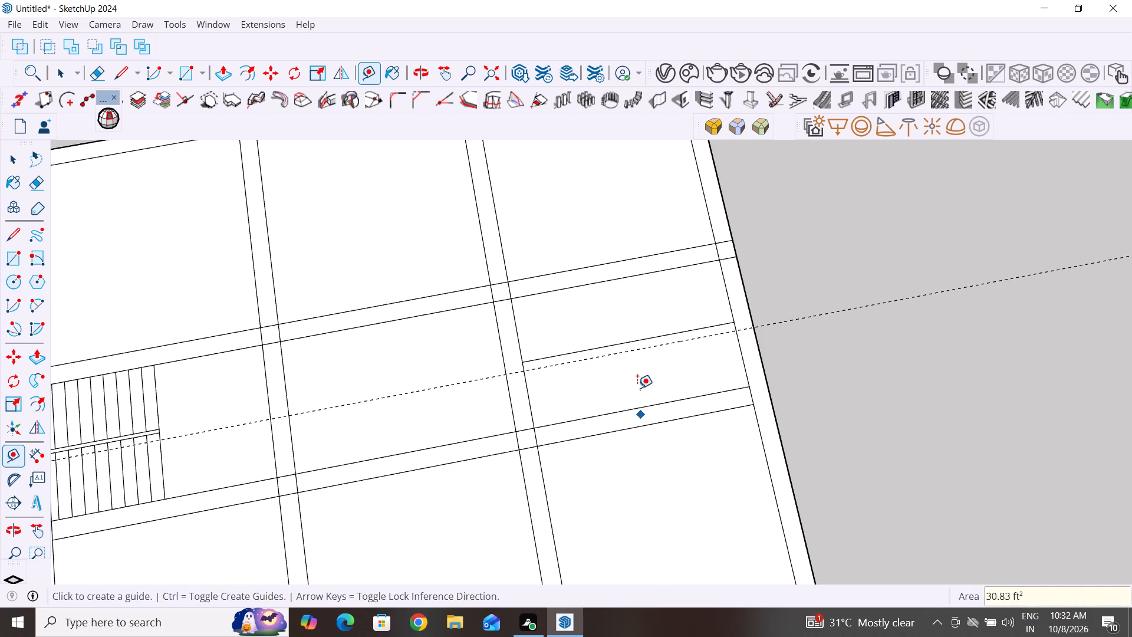
# Place a parallel guide at .5 from the 10' centre line's midpoint, on the side opposite the 5" guide.
pyautogui.click(627, 339)
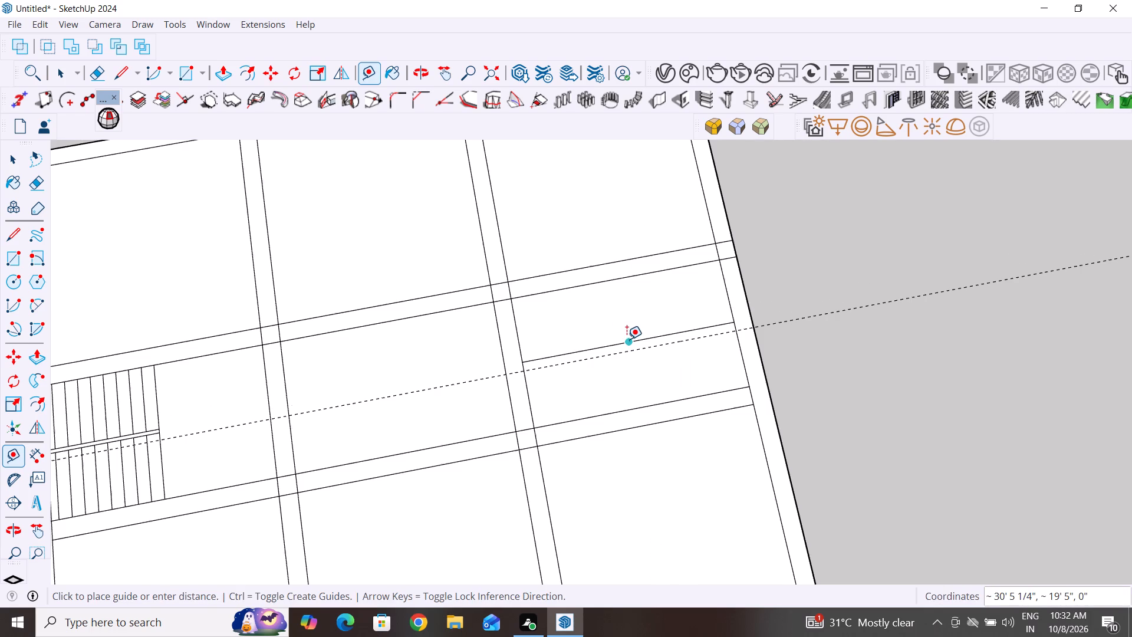
pyautogui.write('.5')
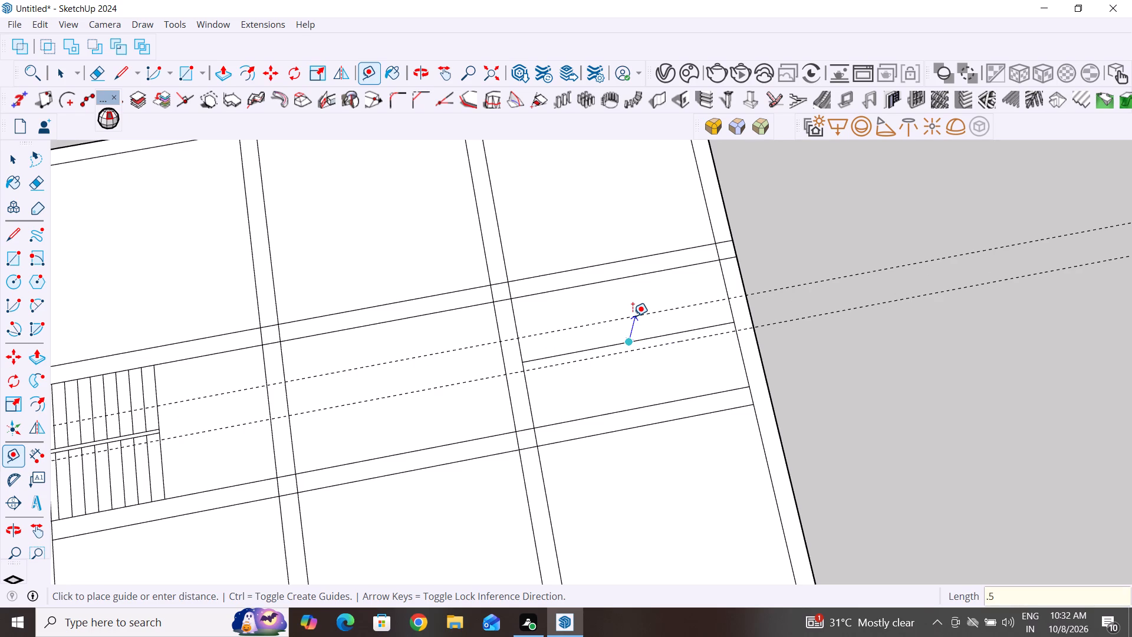
pyautogui.press('Return')
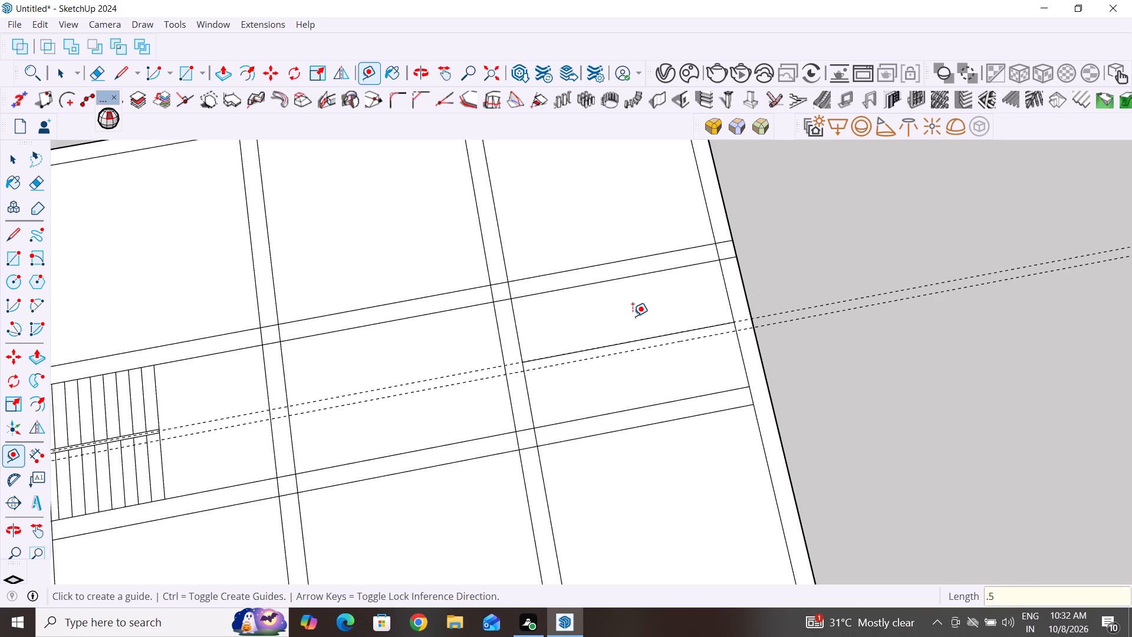
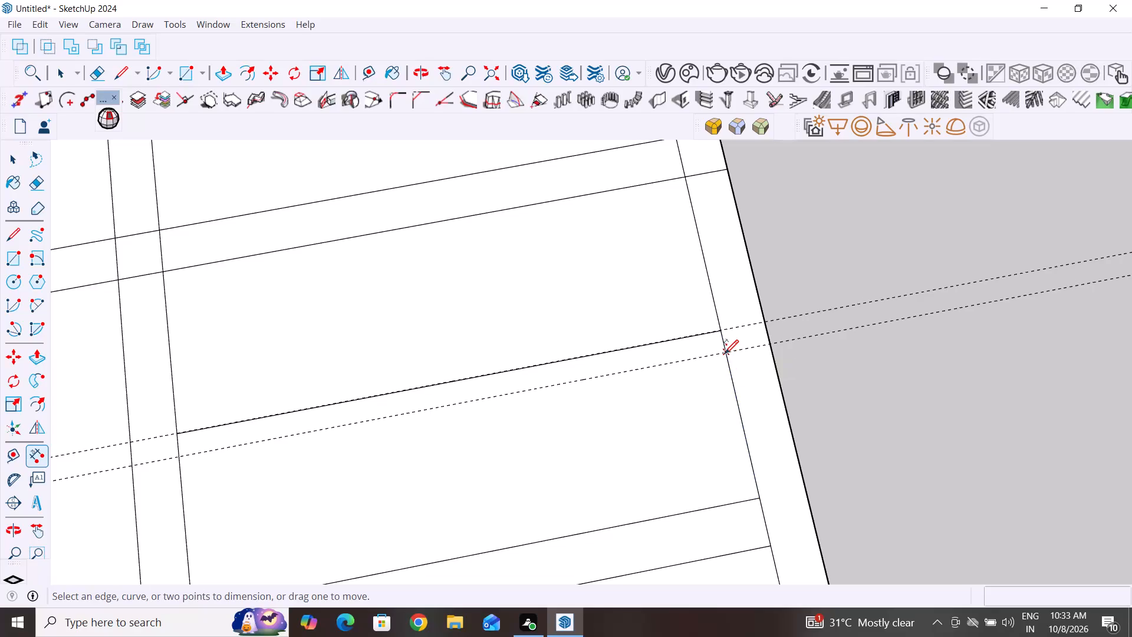
# Draw a 10' line along the 5" guide, from the second cross partition's face to the outer wall's inner face.
pyautogui.click(725, 353)
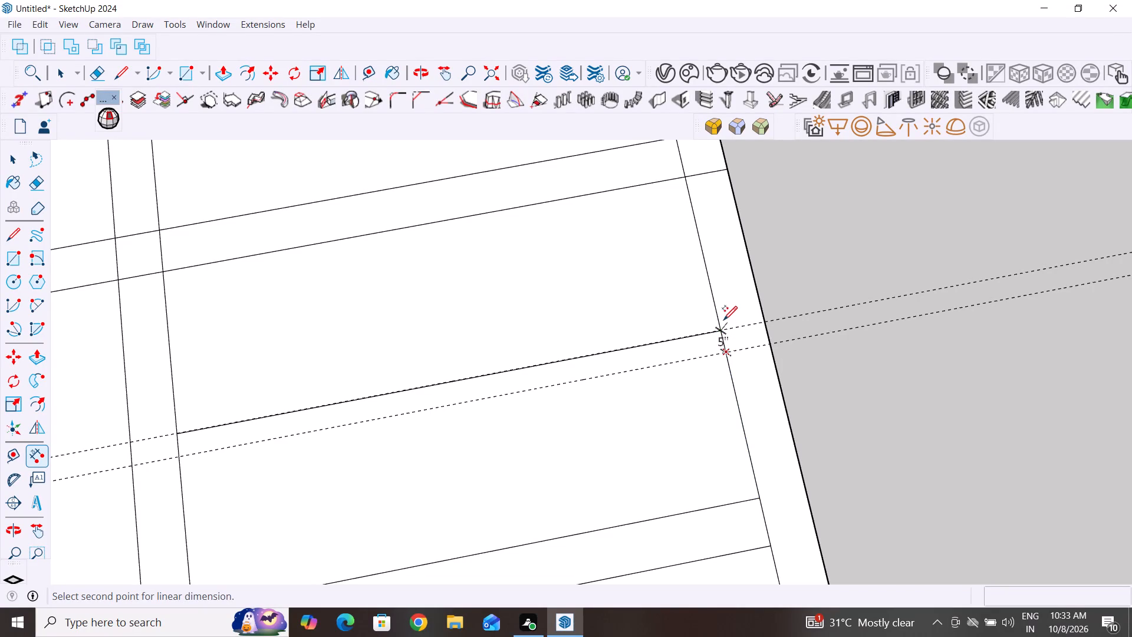
pyautogui.press('Escape')
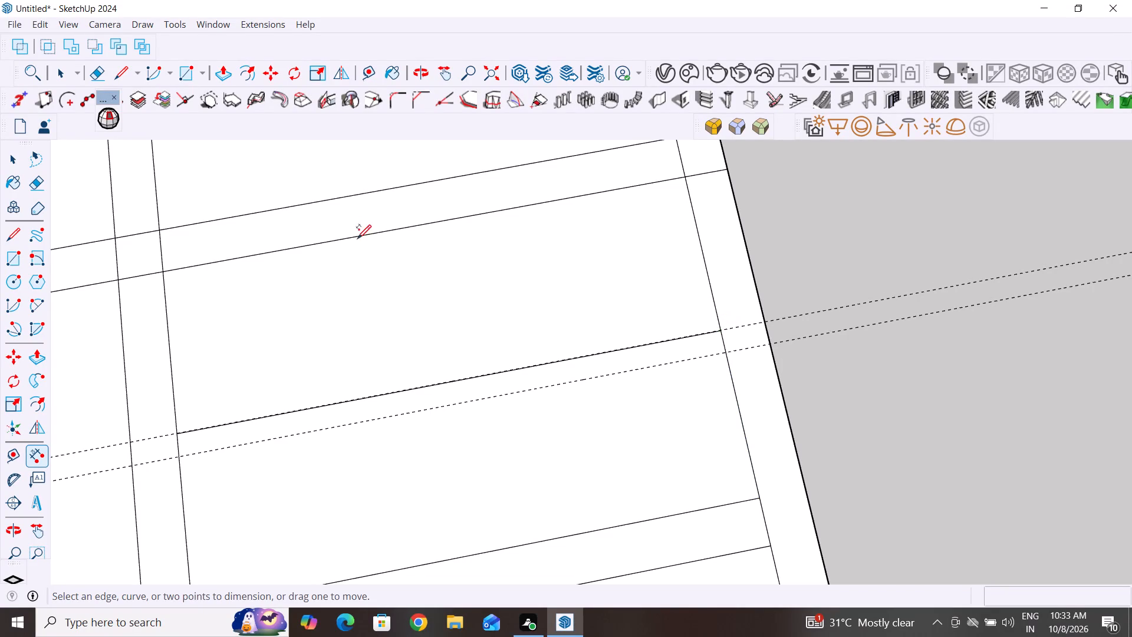
pyautogui.click(4, 239)
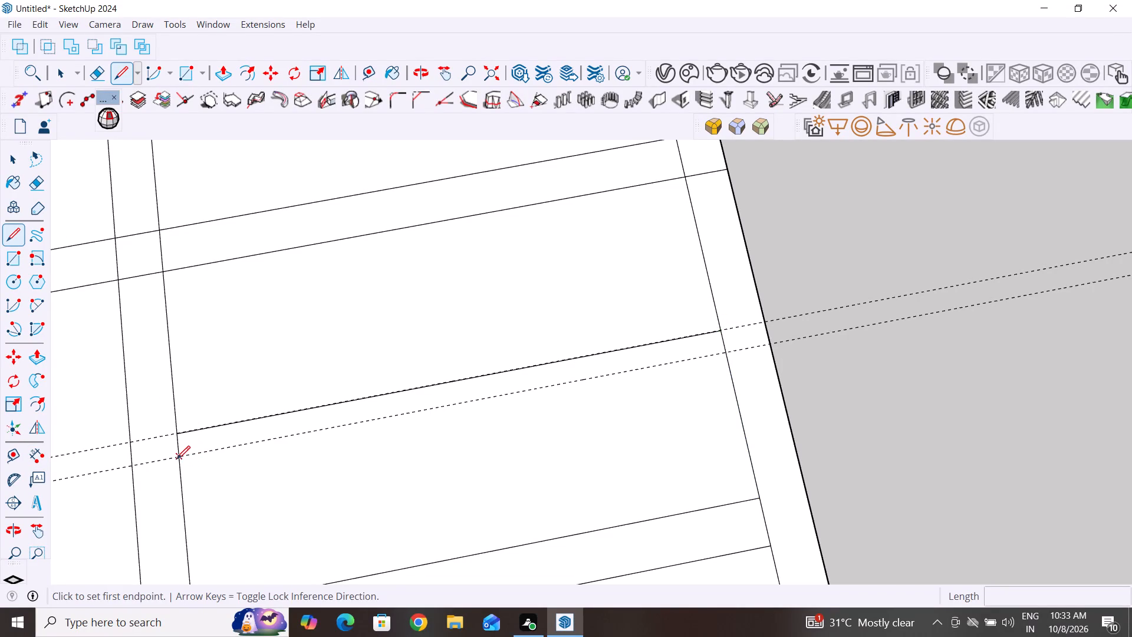
pyautogui.click(177, 459)
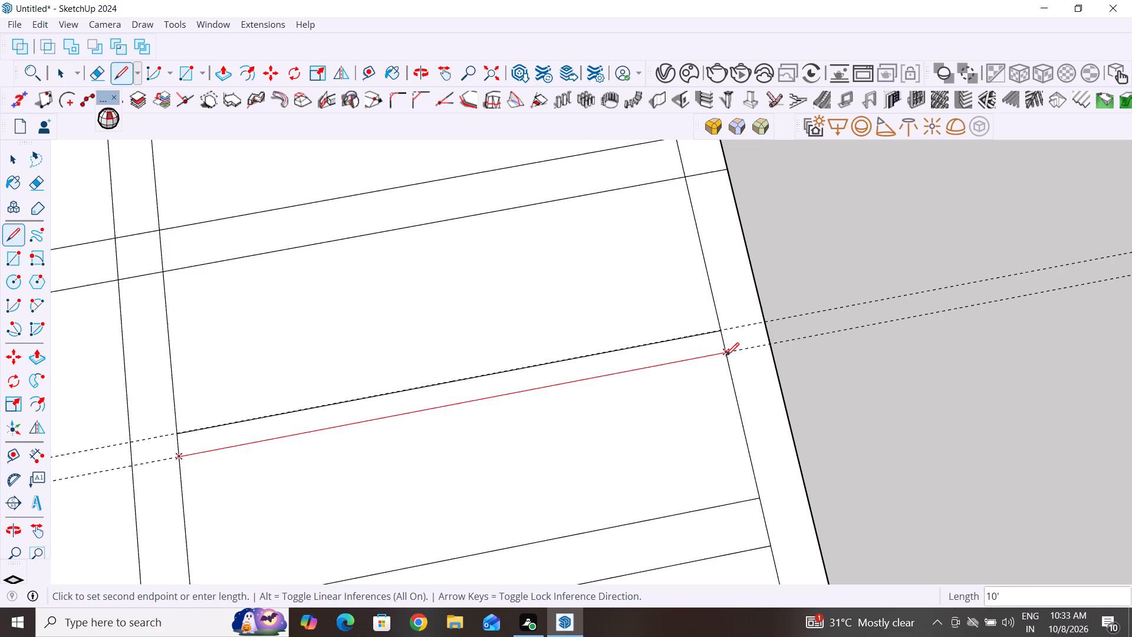
pyautogui.click(726, 356)
pyautogui.press('Escape')
pyautogui.press('Escape')
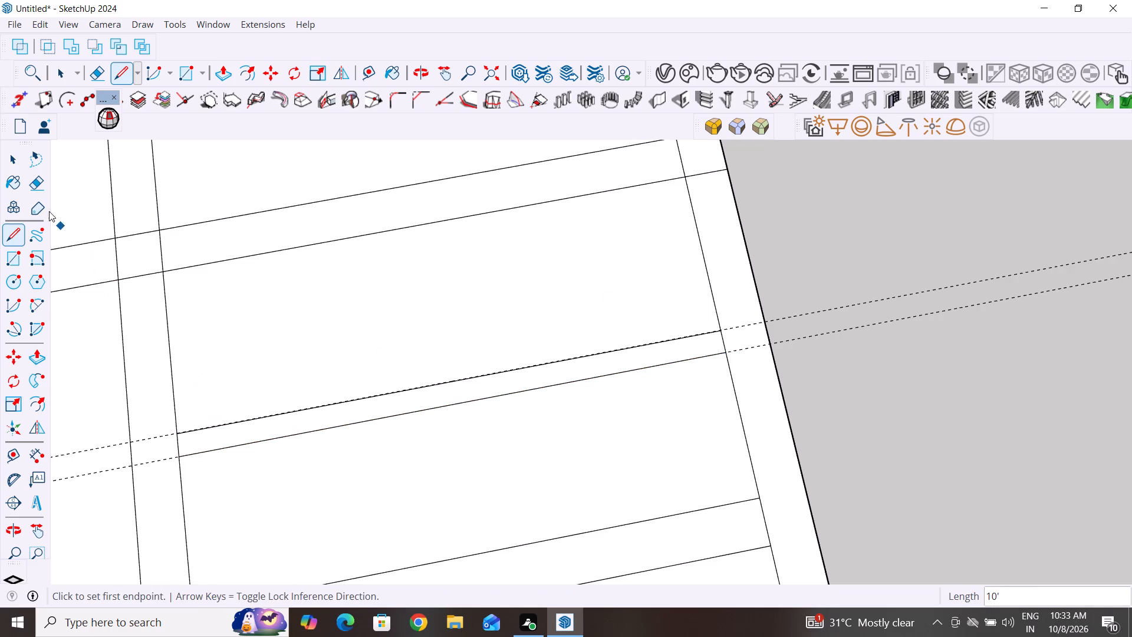
# Delete the original 10' centre line of the end middle room together with the guide lying along it.
pyautogui.click(8, 162)
pyautogui.click(221, 422)
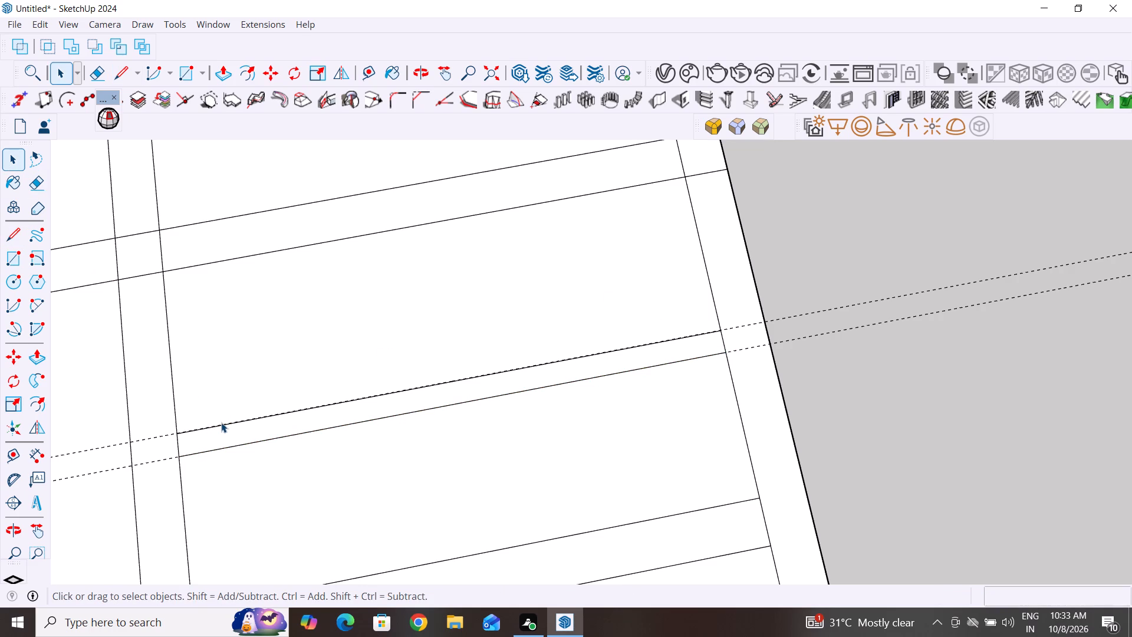
pyautogui.click(229, 425)
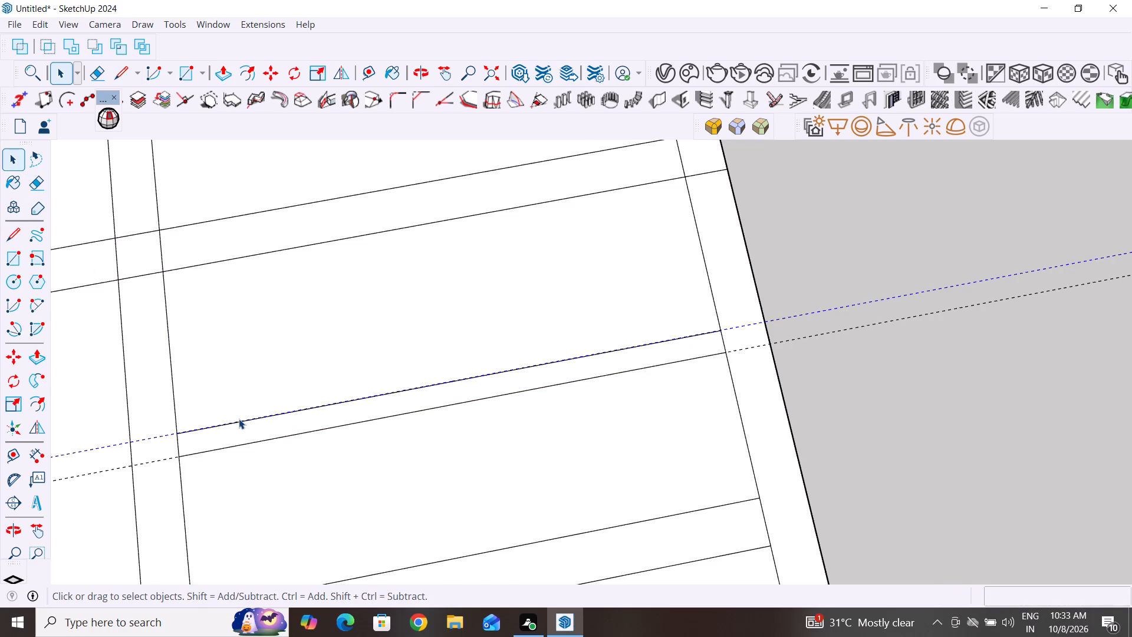
pyautogui.click(240, 419)
pyautogui.click(251, 421)
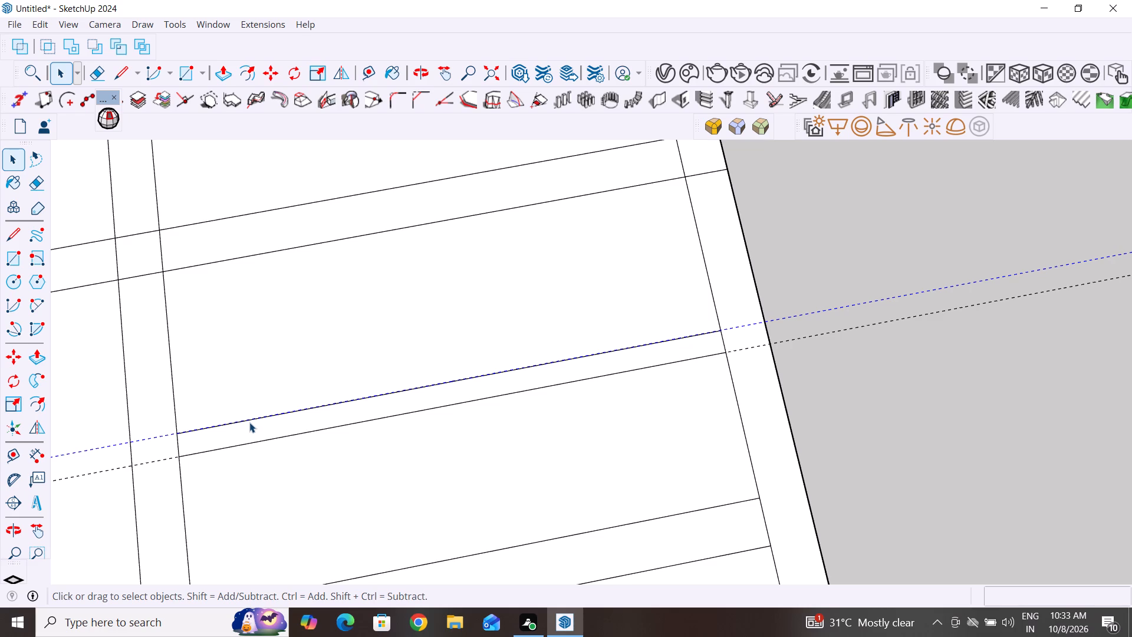
pyautogui.press('Delete')
pyautogui.click(253, 419)
pyautogui.press('Delete')
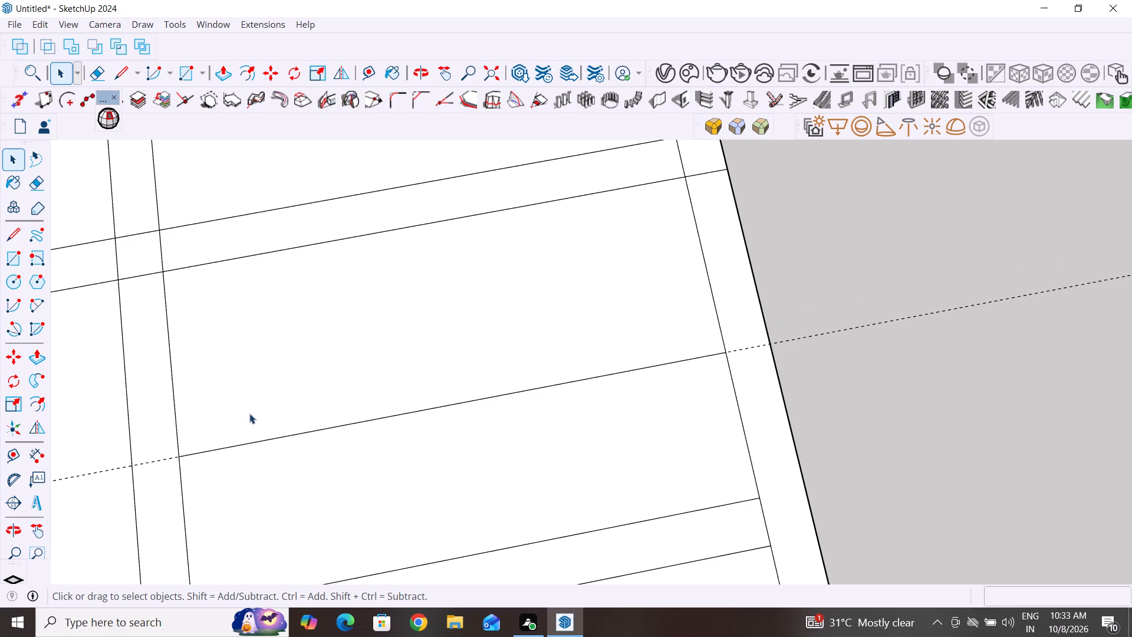
# Place a parallel guide 10" from the remaining 10' partition line, on the side where the centre line was.
pyautogui.click(14, 452)
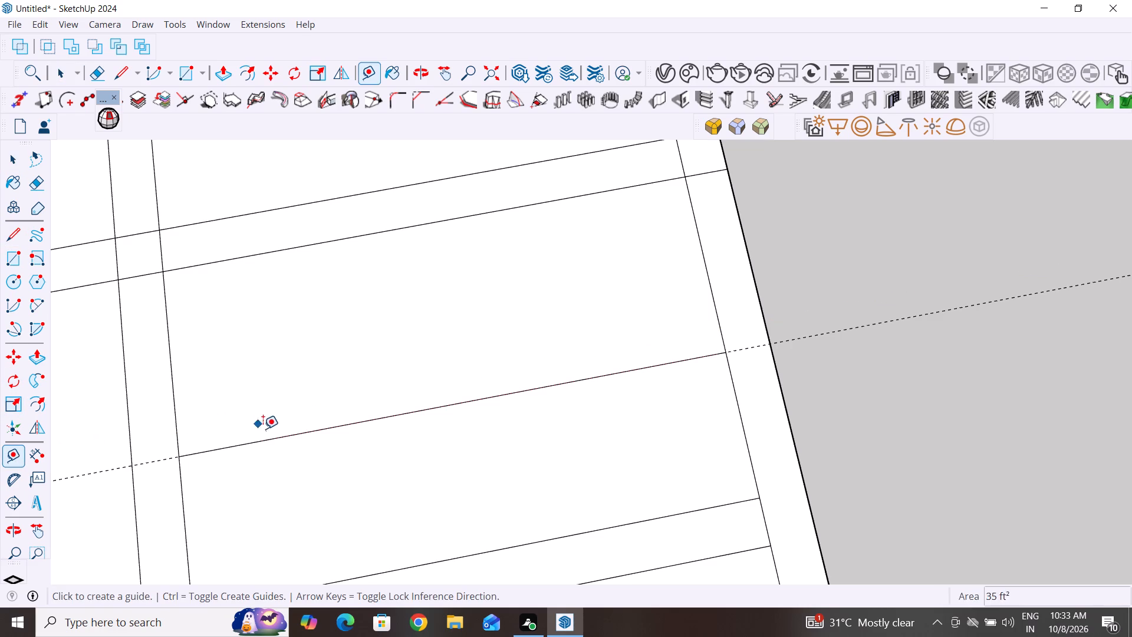
pyautogui.click(270, 436)
pyautogui.write('10')
pyautogui.hotkey('shift', '"')
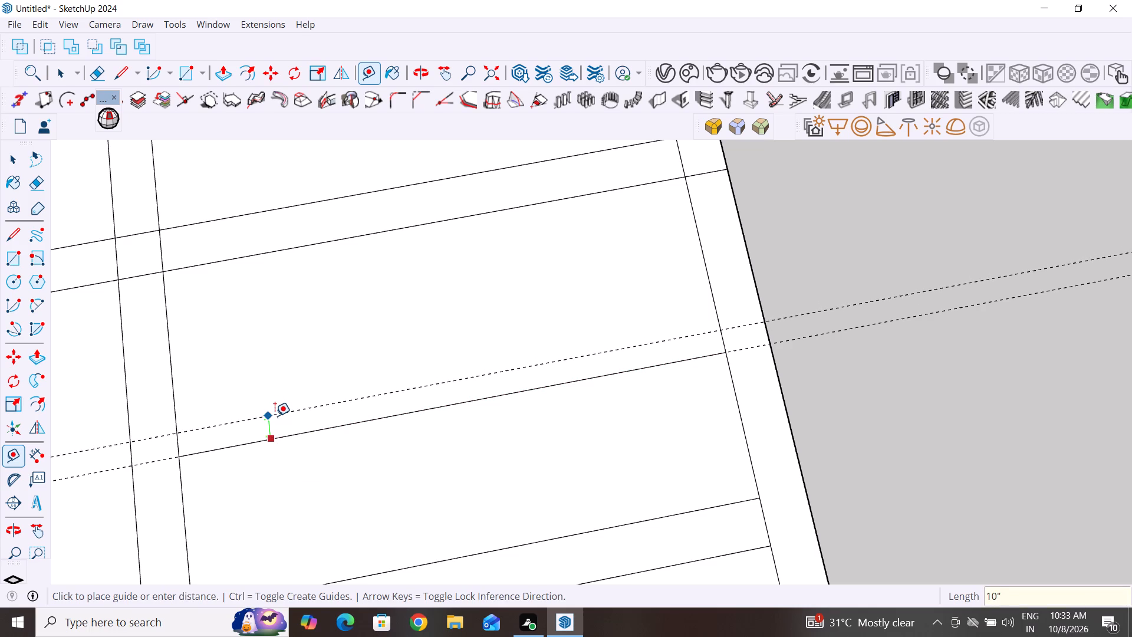
pyautogui.press('Return')
# Draw a second 10' line along the 10" guide, from the second cross partition's face to the outer wall's inner face.
pyautogui.scroll(-6, 491, 518)
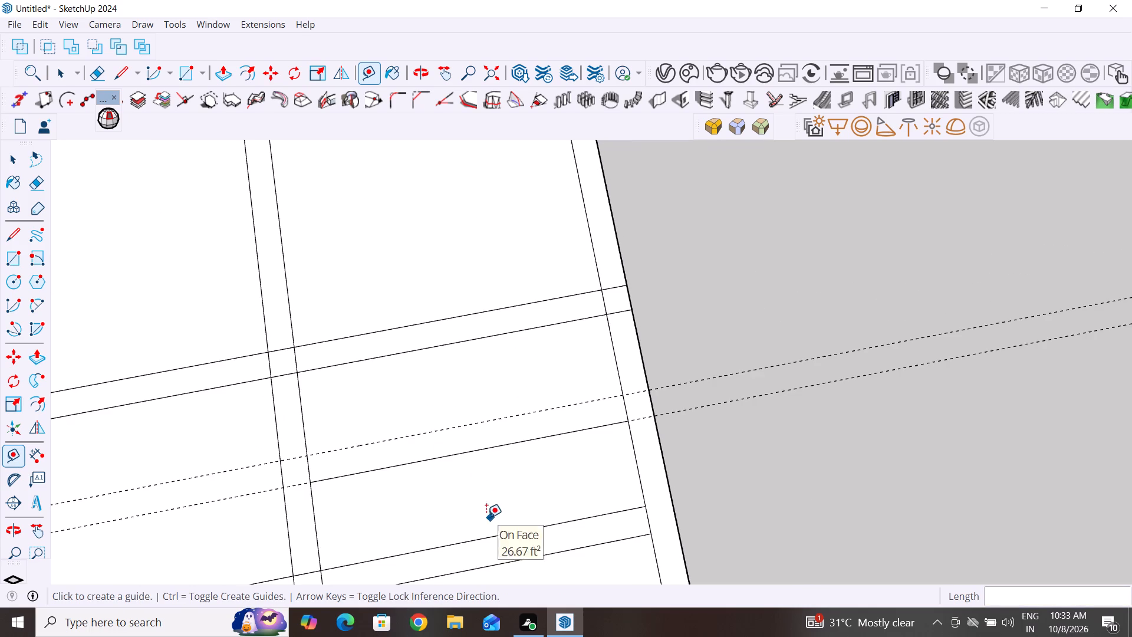
pyautogui.scroll(-2, 463, 514)
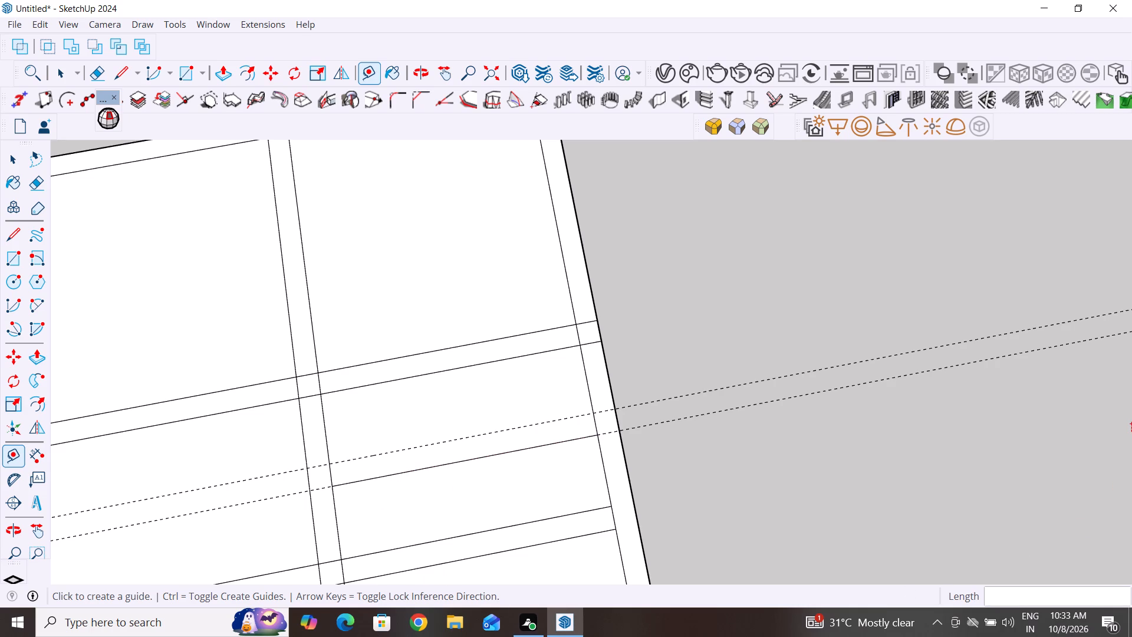
pyautogui.click(11, 241)
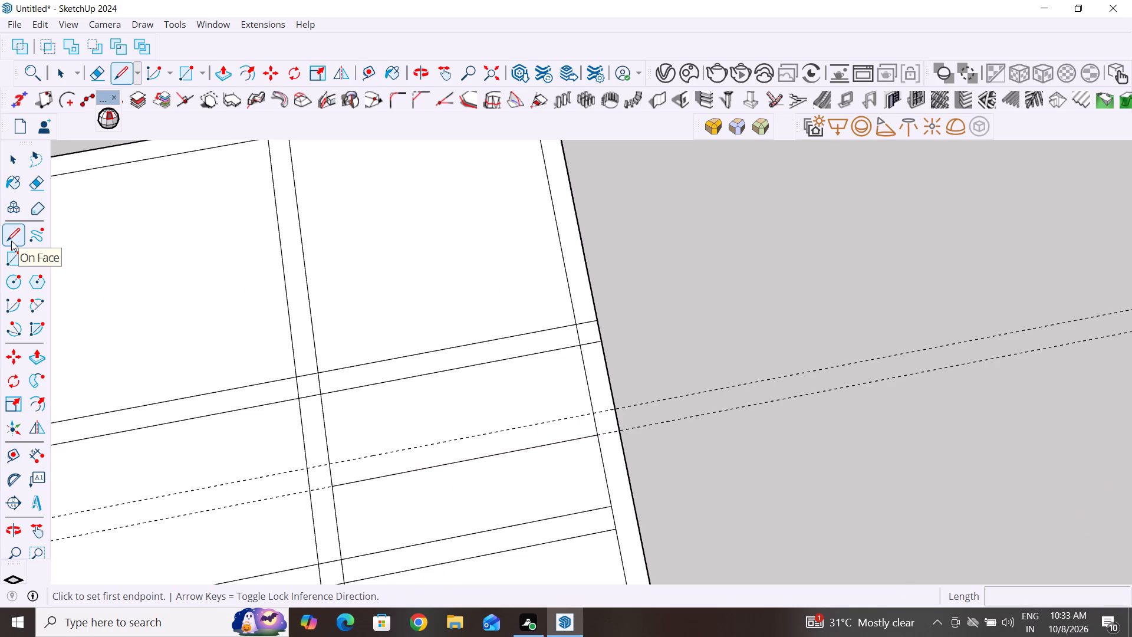
pyautogui.scroll(2, 555, 432)
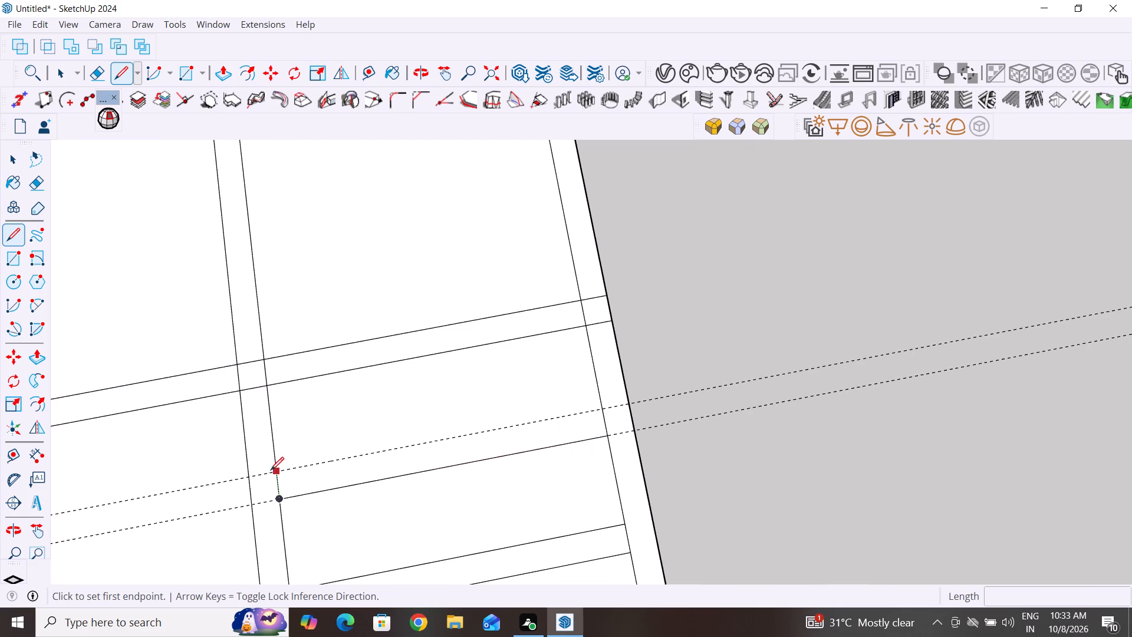
pyautogui.click(276, 471)
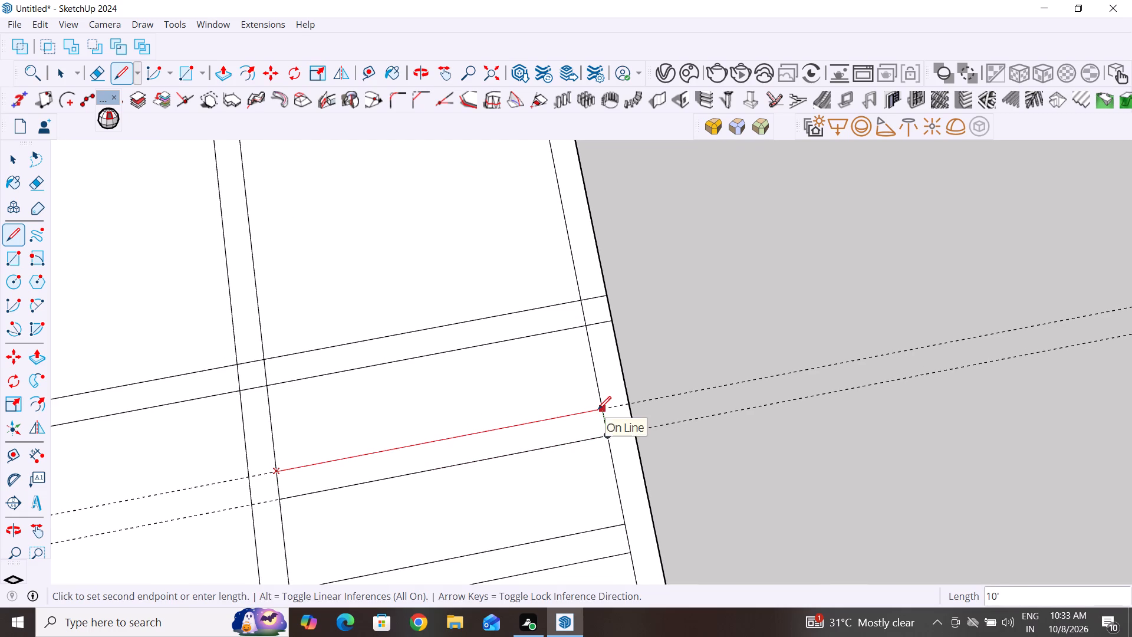
pyautogui.click(598, 409)
pyautogui.press('Return')
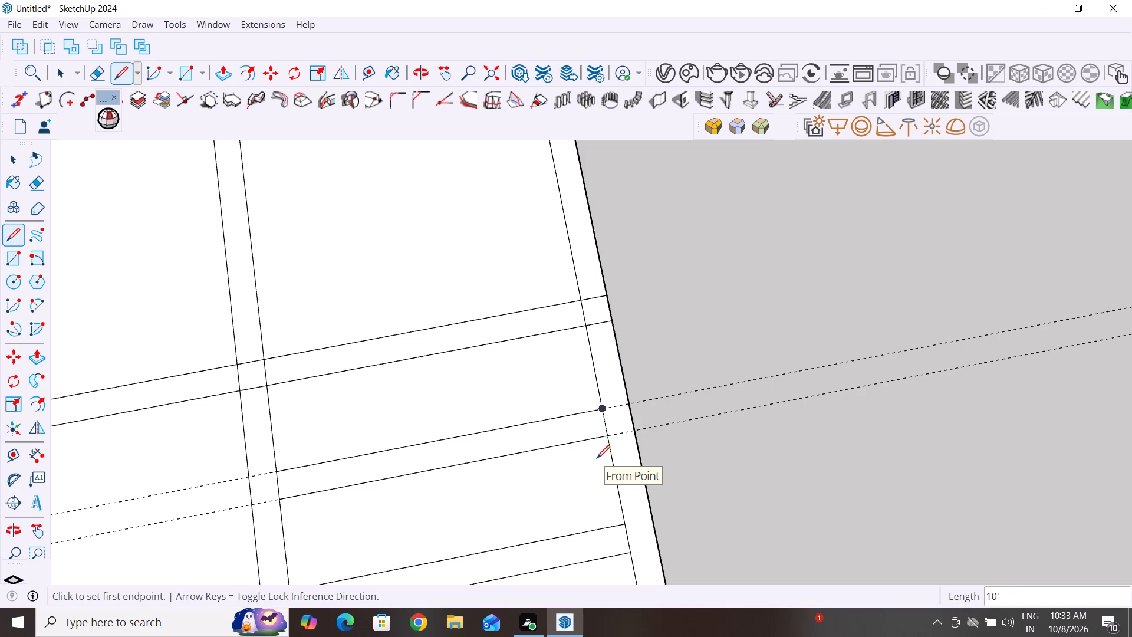
pyautogui.click(19, 161)
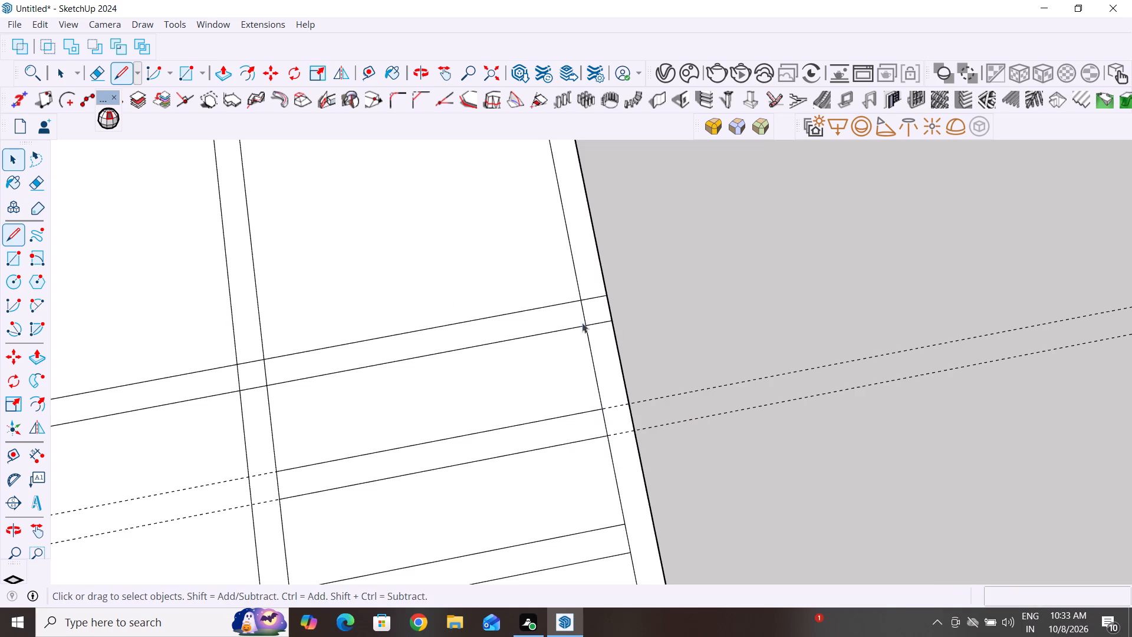
# Delete all guides around the new partition in the end middle room.
pyautogui.scroll(-4, 649, 395)
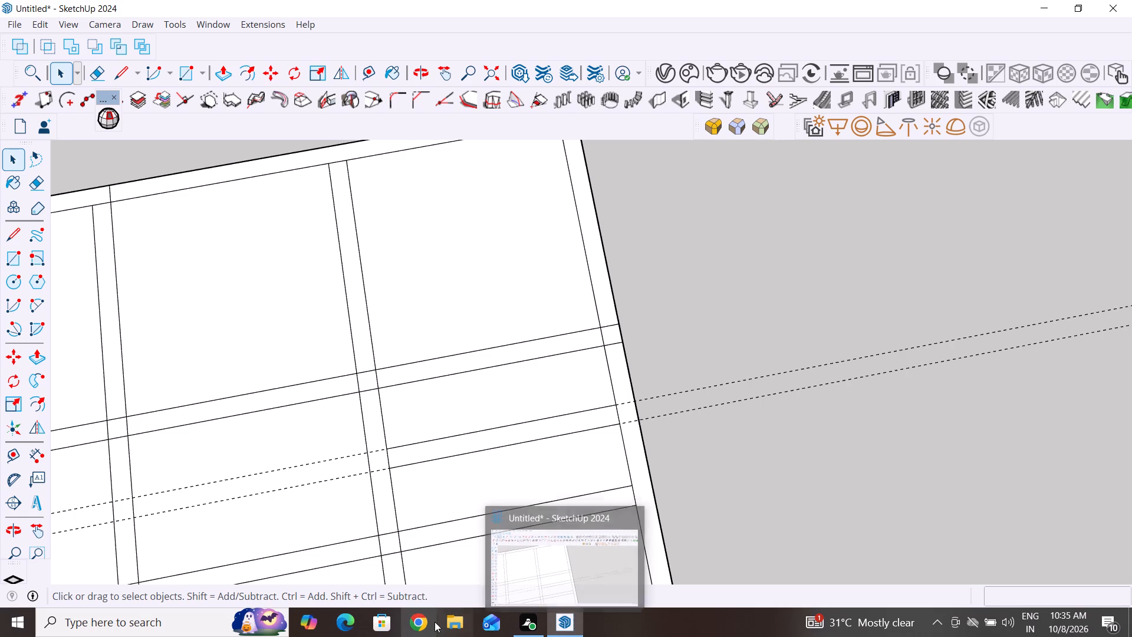
pyautogui.scroll(-4, 732, 432)
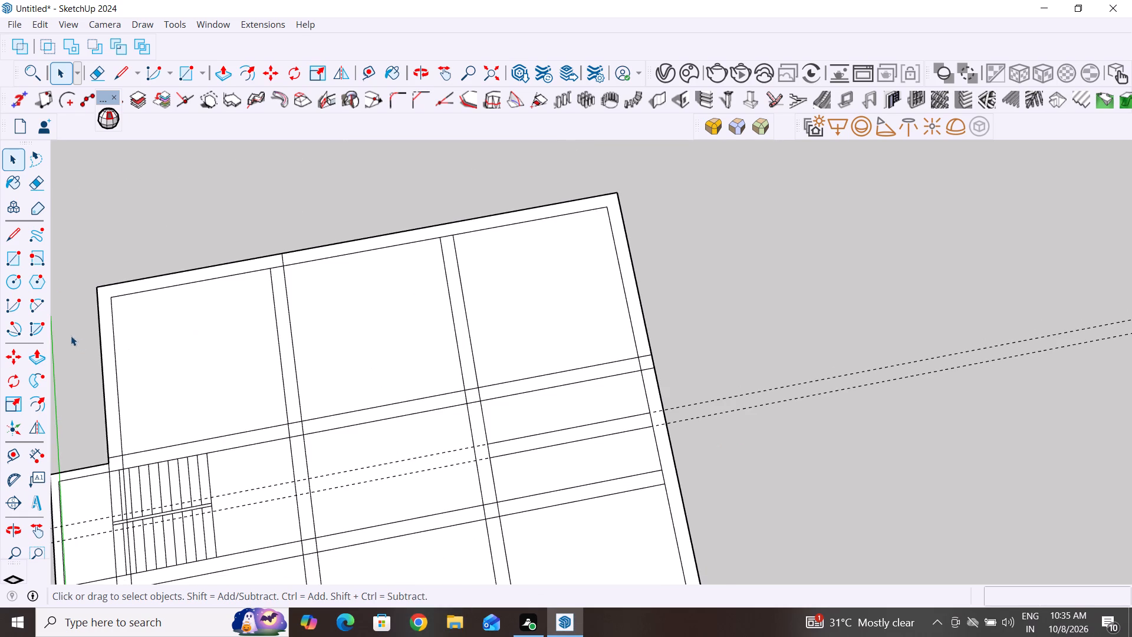
pyautogui.click(44, 19)
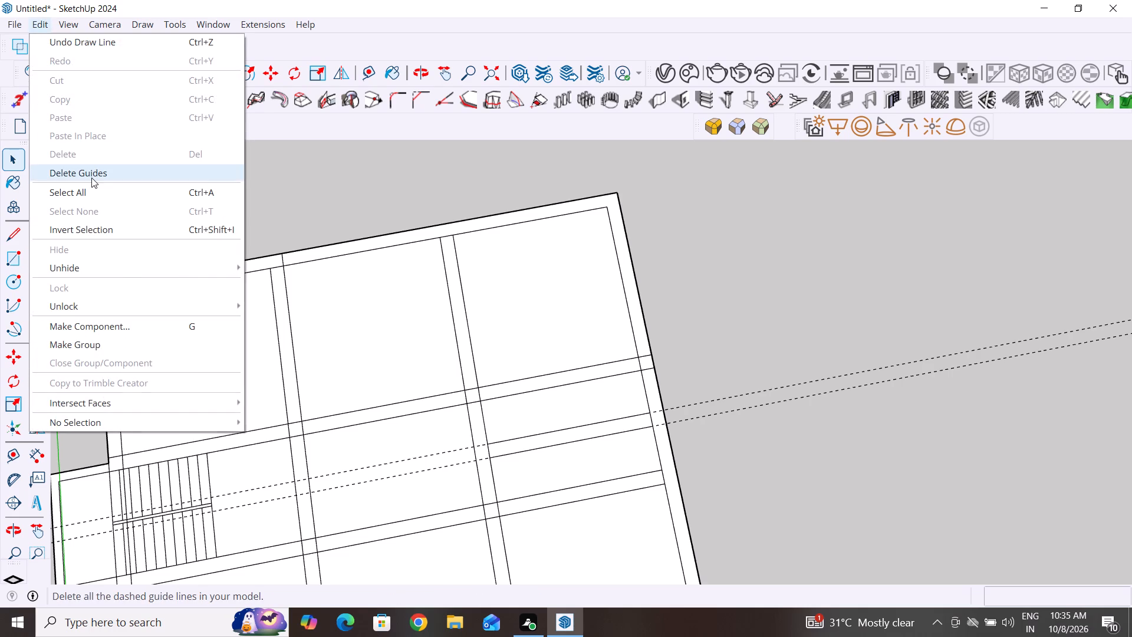
pyautogui.click(91, 178)
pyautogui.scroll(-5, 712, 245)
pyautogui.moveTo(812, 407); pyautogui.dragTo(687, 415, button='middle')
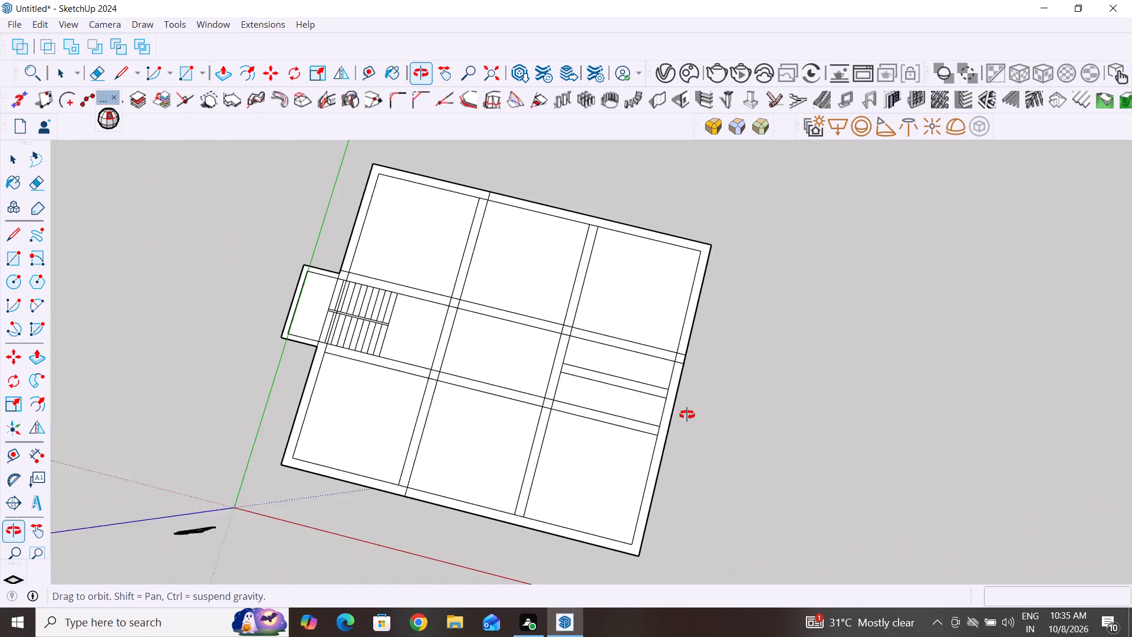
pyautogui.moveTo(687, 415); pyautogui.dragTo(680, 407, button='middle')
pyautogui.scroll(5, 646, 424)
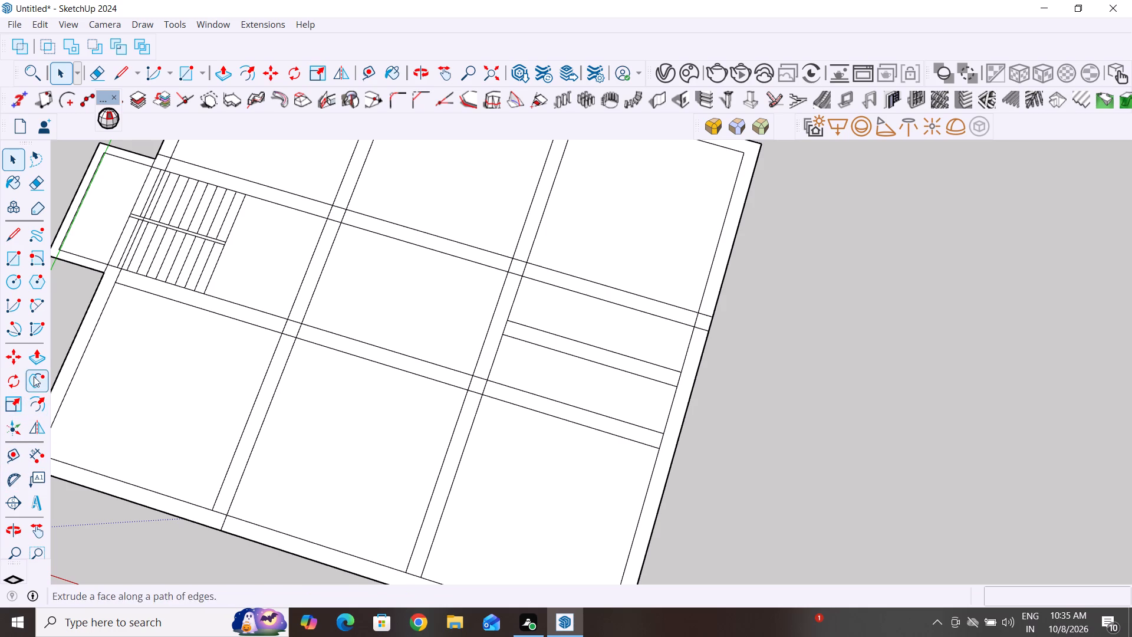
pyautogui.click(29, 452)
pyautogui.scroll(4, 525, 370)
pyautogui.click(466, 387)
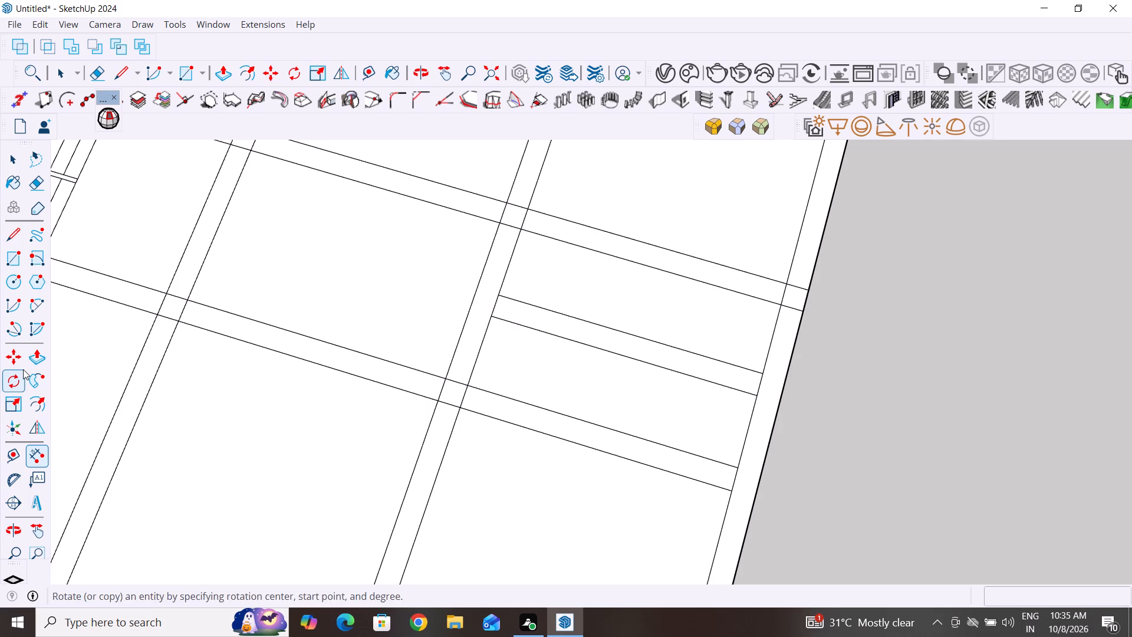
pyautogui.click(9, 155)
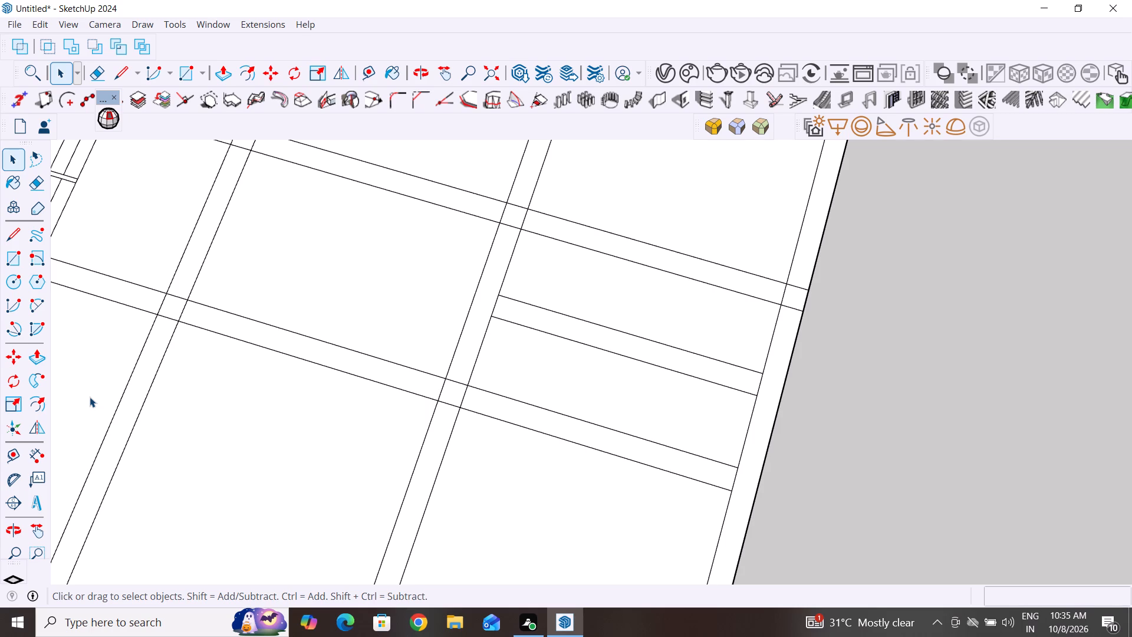
# Place a parallel guide 3' from the second cross partition's face, inside the end rooms.
pyautogui.click(8, 465)
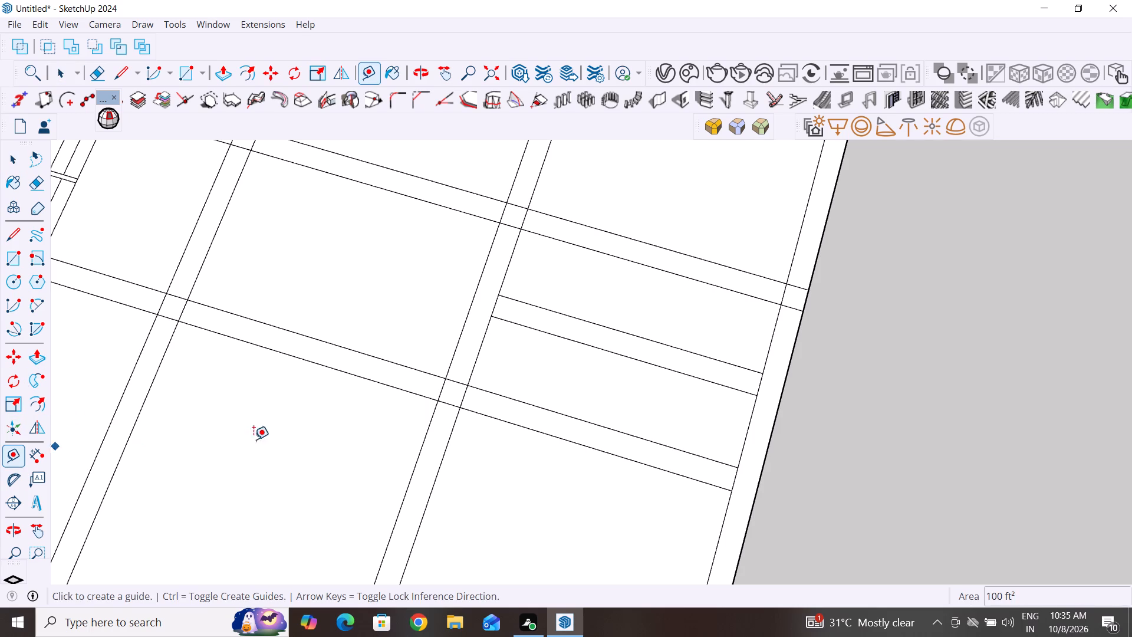
pyautogui.click(444, 455)
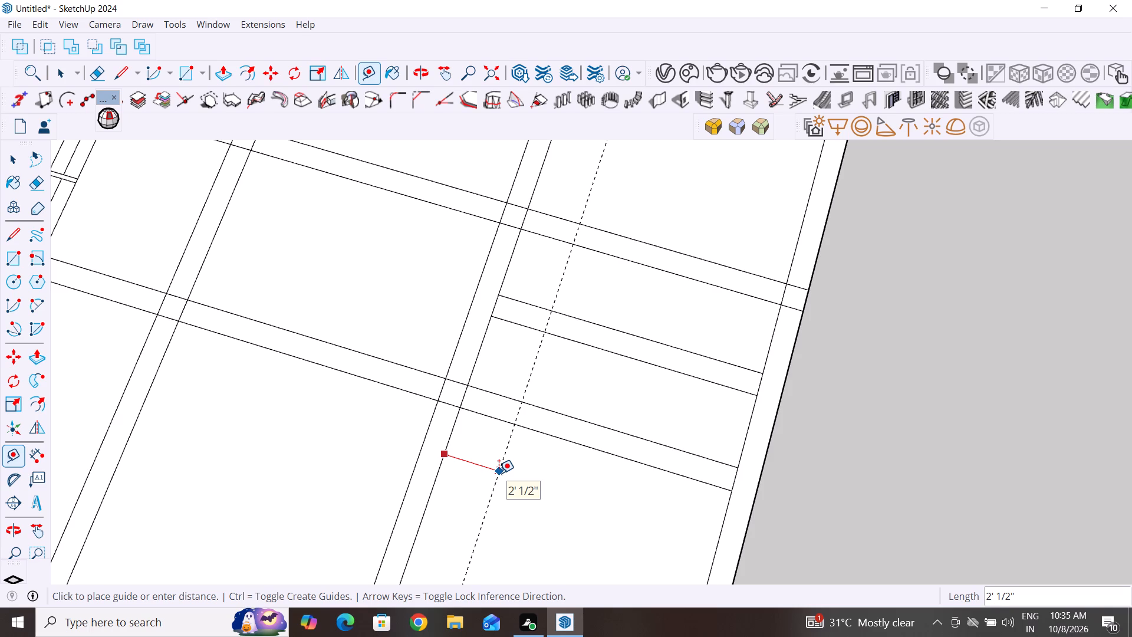
pyautogui.write("3'")
pyautogui.press('Return')
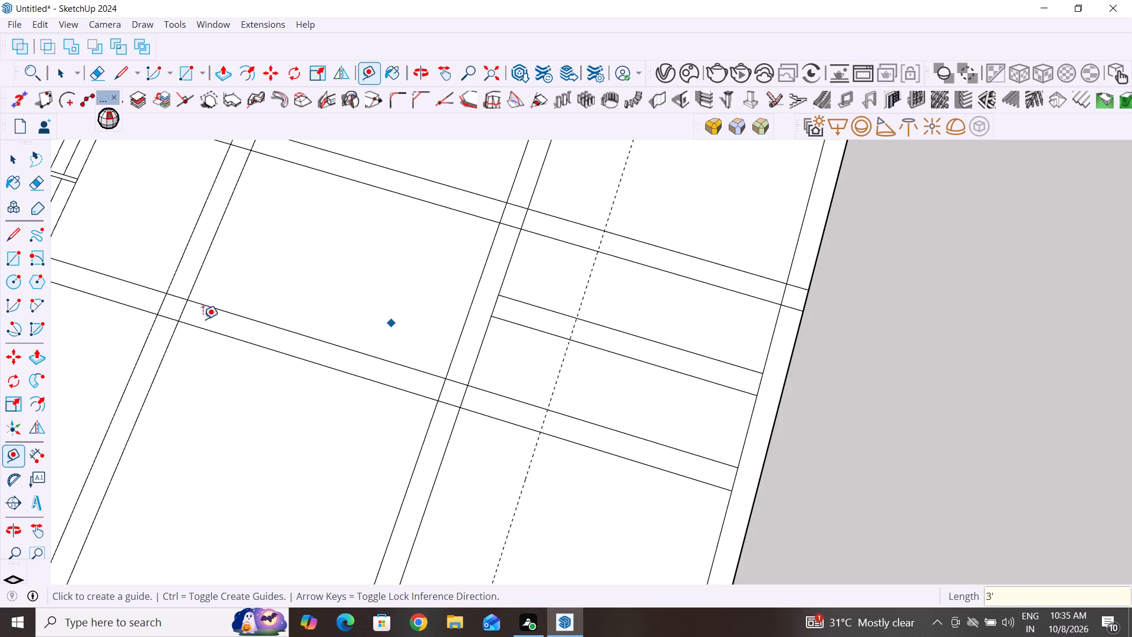
# Draw 10" lines across both long partitions where the 3' guide crosses them.
pyautogui.click(11, 245)
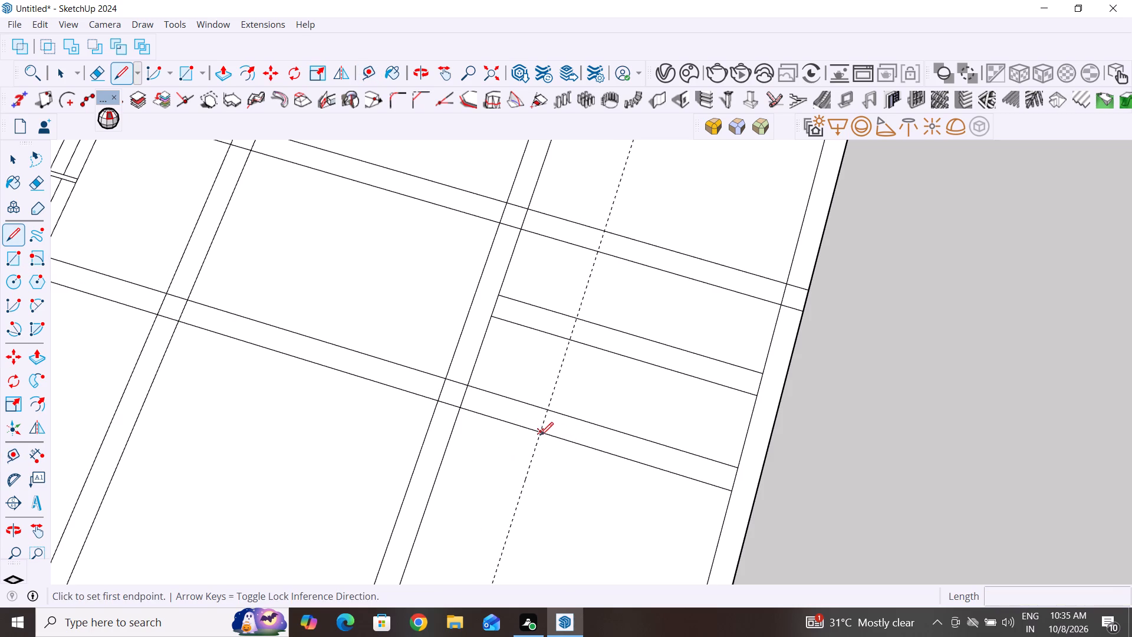
pyautogui.click(539, 435)
pyautogui.click(547, 413)
pyautogui.press('space')
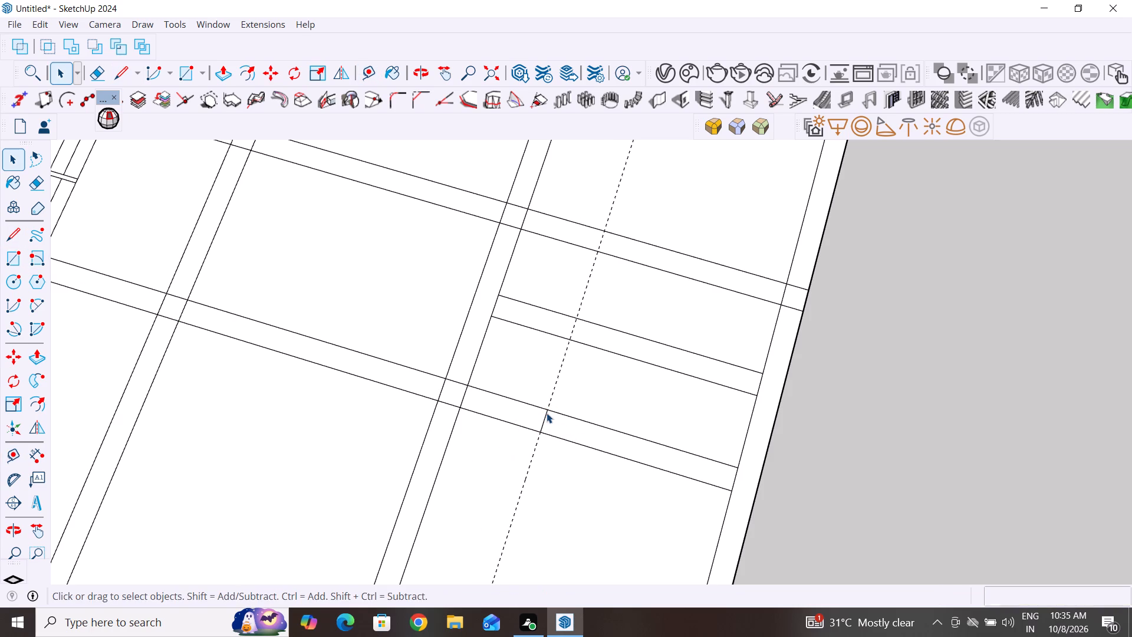
pyautogui.click(6, 237)
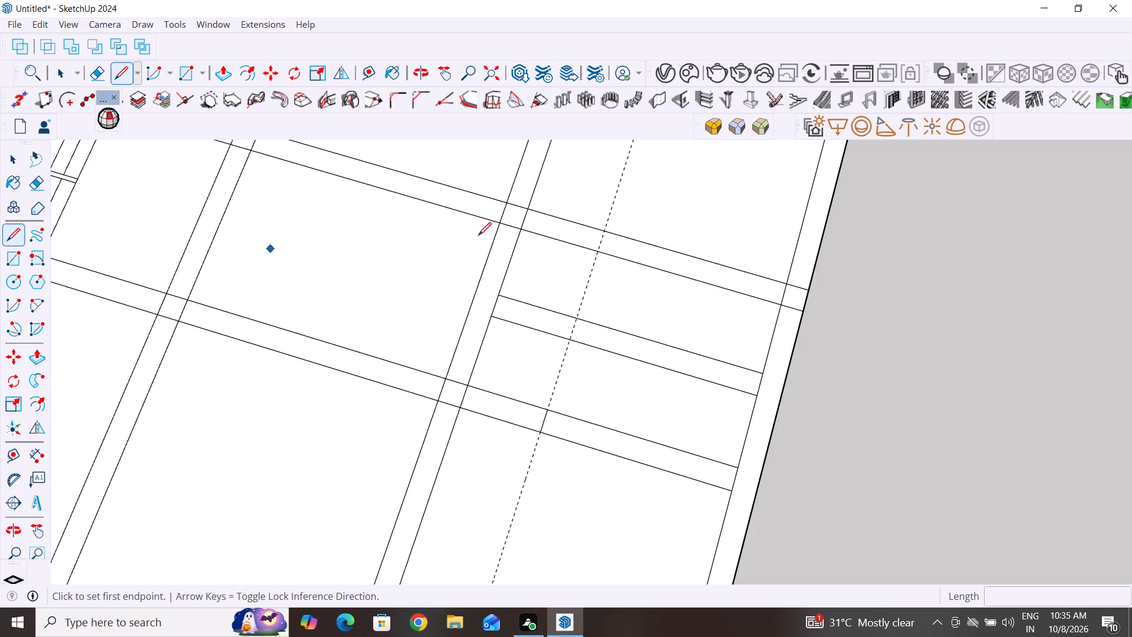
pyautogui.click(596, 253)
pyautogui.click(603, 231)
pyautogui.press('space')
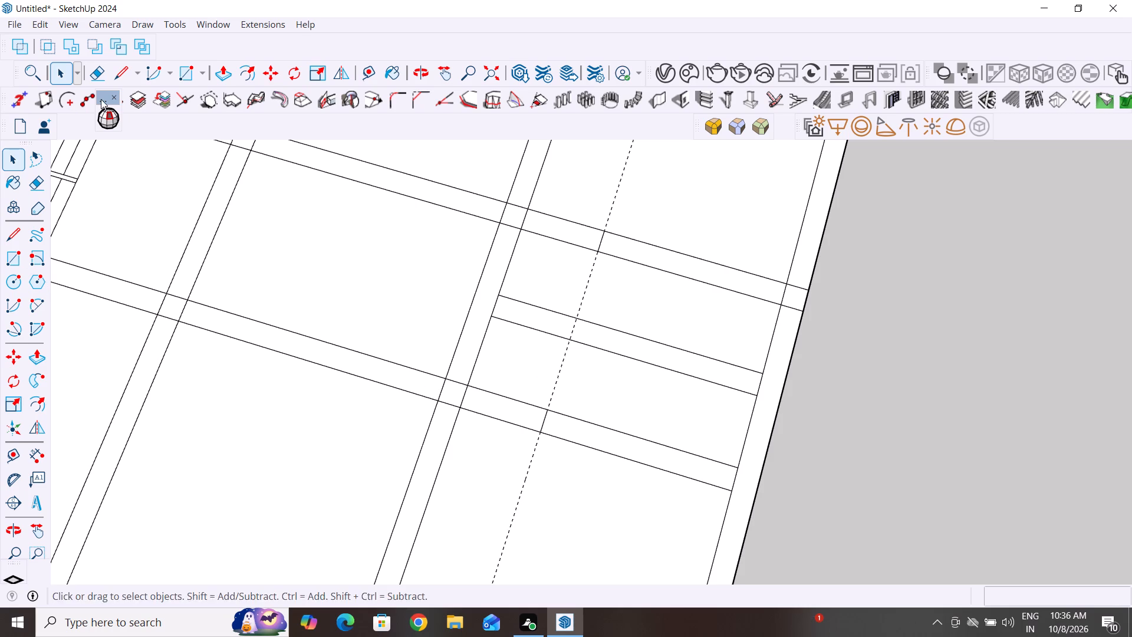
# Erase both long partitions' edges between the second cross partition and the 3' guide, plus the cross partition's edges between the two middle rooms.
pyautogui.click(100, 77)
pyautogui.moveTo(522, 356); pyautogui.dragTo(506, 474)
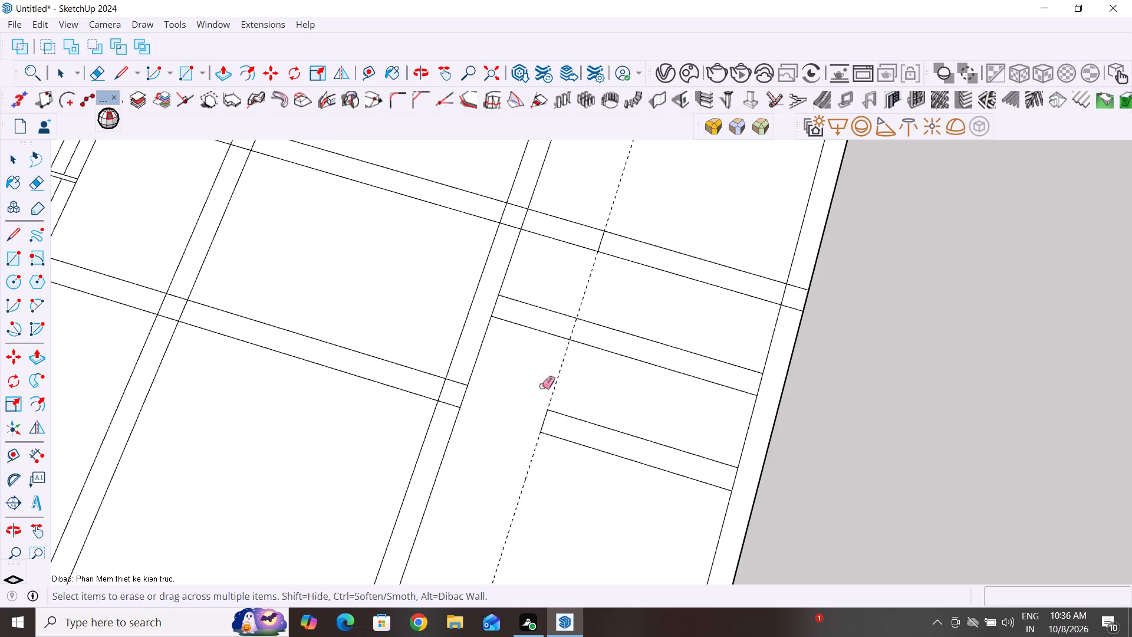
pyautogui.moveTo(548, 268); pyautogui.dragTo(580, 203)
pyautogui.moveTo(534, 279); pyautogui.dragTo(476, 254)
pyautogui.moveTo(499, 362); pyautogui.dragTo(472, 343)
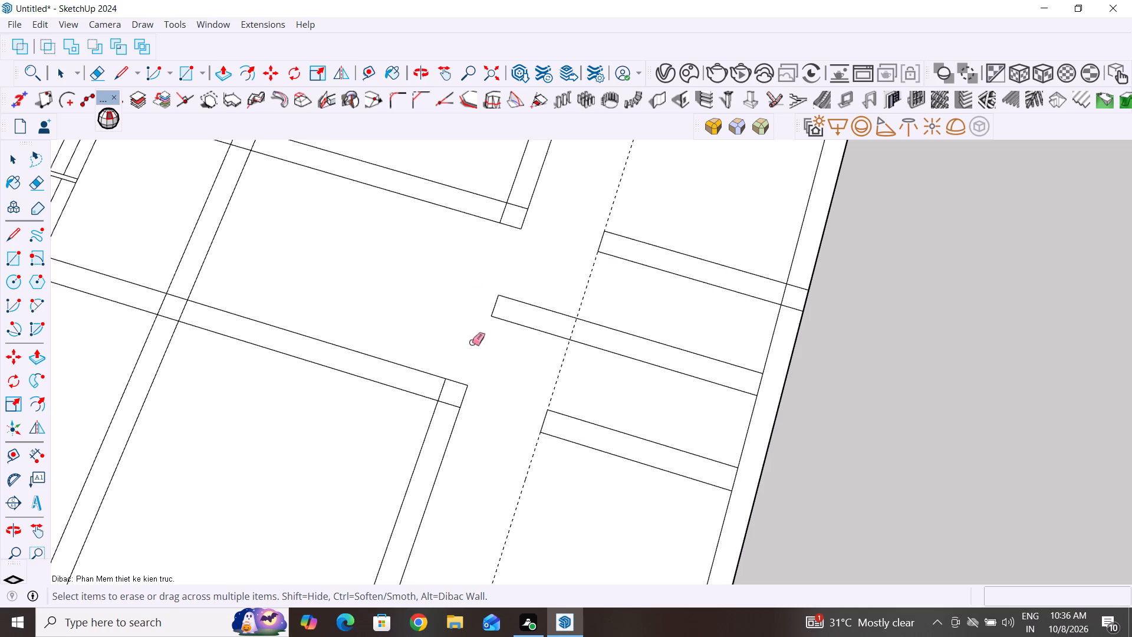
# Delete all guides, removing the 3' guide beside the second cross partition.
pyautogui.scroll(-4, 514, 475)
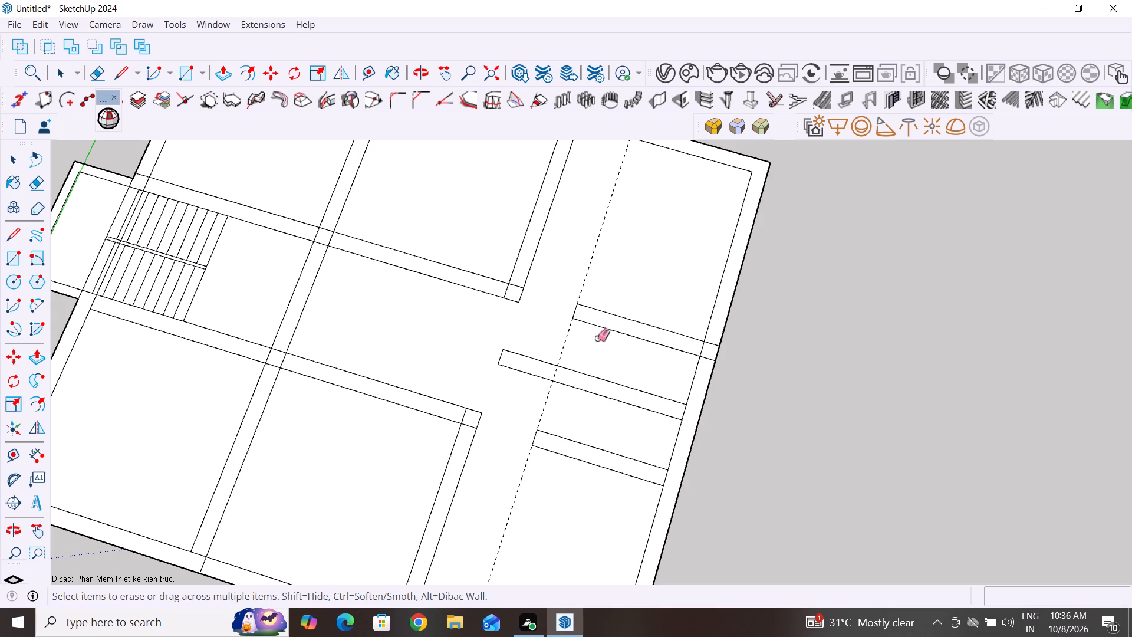
pyautogui.click(8, 167)
pyautogui.click(973, 482)
pyautogui.scroll(-8, 831, 432)
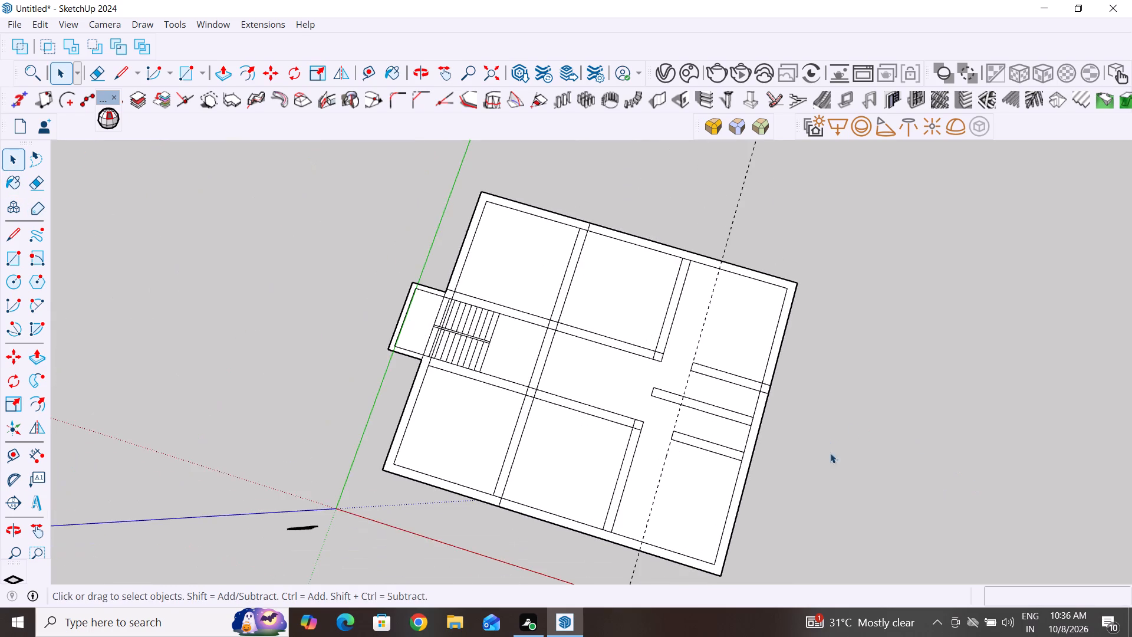
pyautogui.moveTo(788, 474); pyautogui.dragTo(754, 370, button='middle')
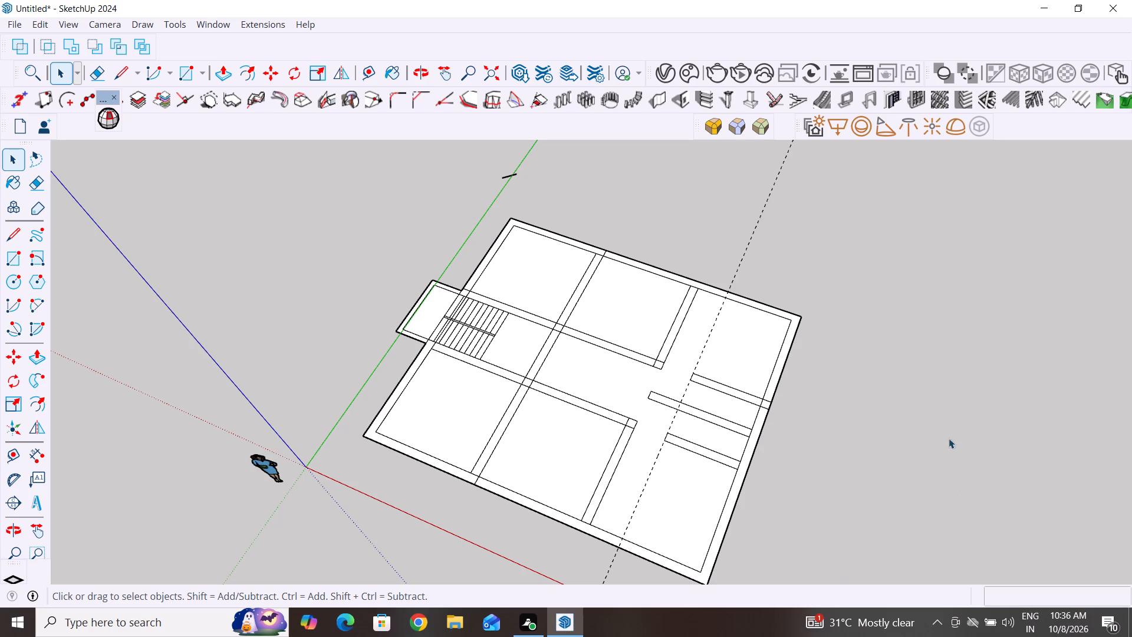
pyautogui.click(35, 23)
pyautogui.click(99, 171)
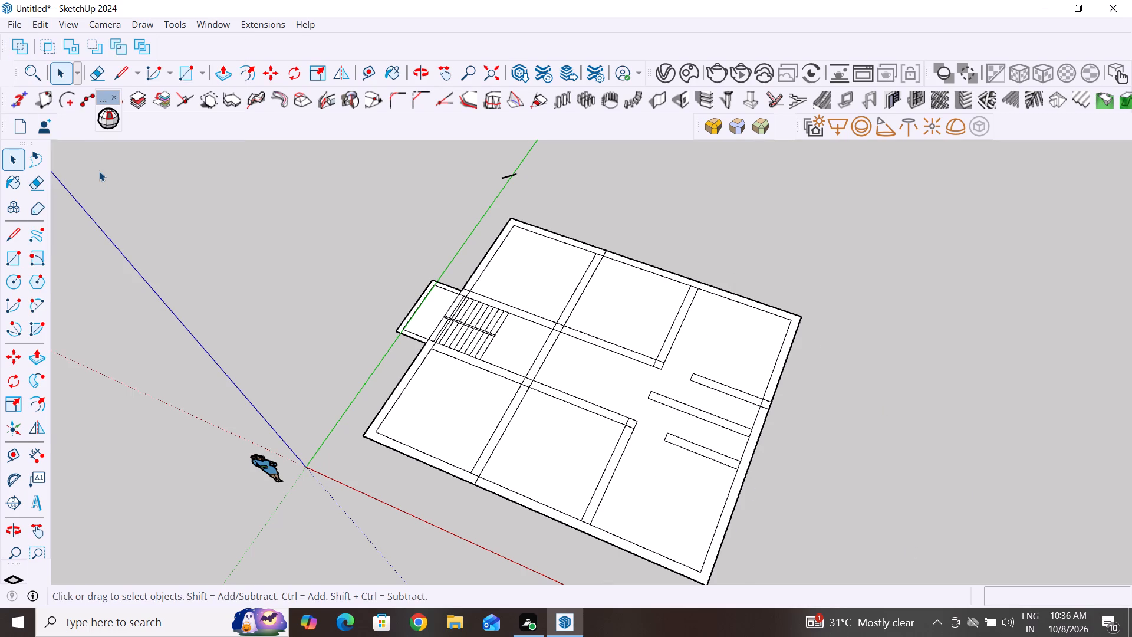
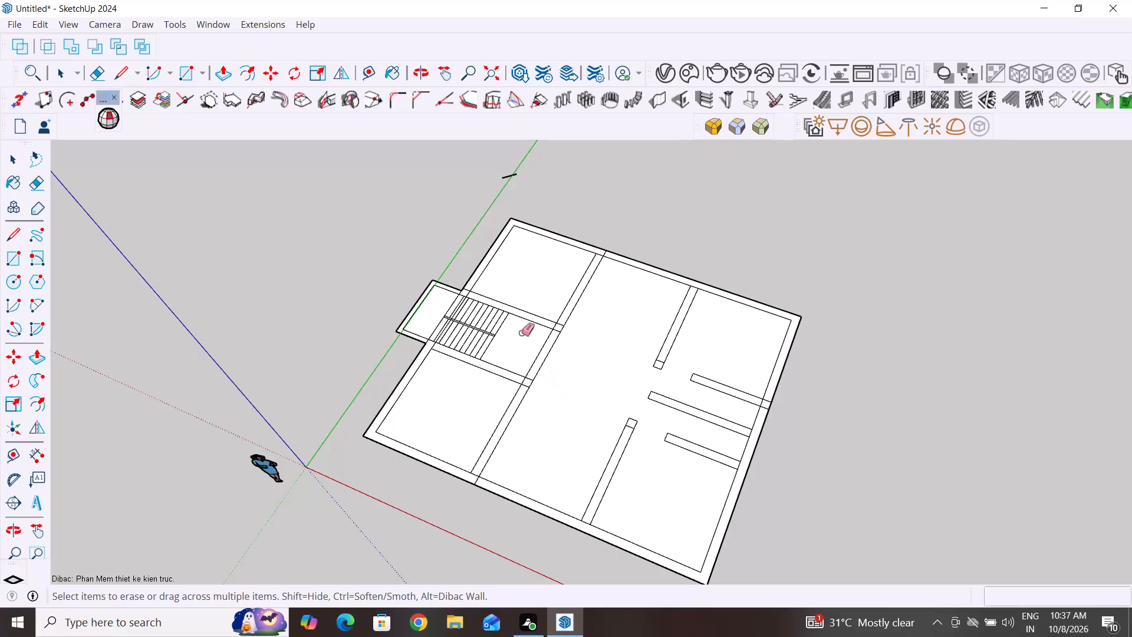
# Erase both edges of the long partition across the opening in front of the staircase.
pyautogui.moveTo(521, 333); pyautogui.dragTo(617, 388)
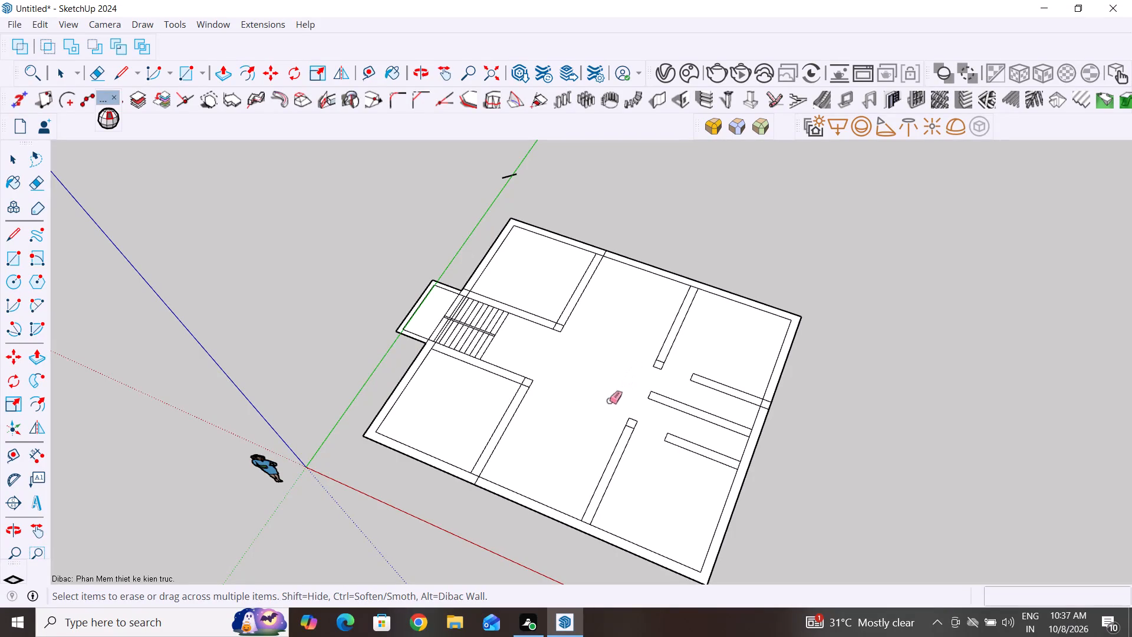
# Erase the leftover cross lines near the free ends of the two partition stubs flanking the end-room passages.
pyautogui.scroll(8, 652, 423)
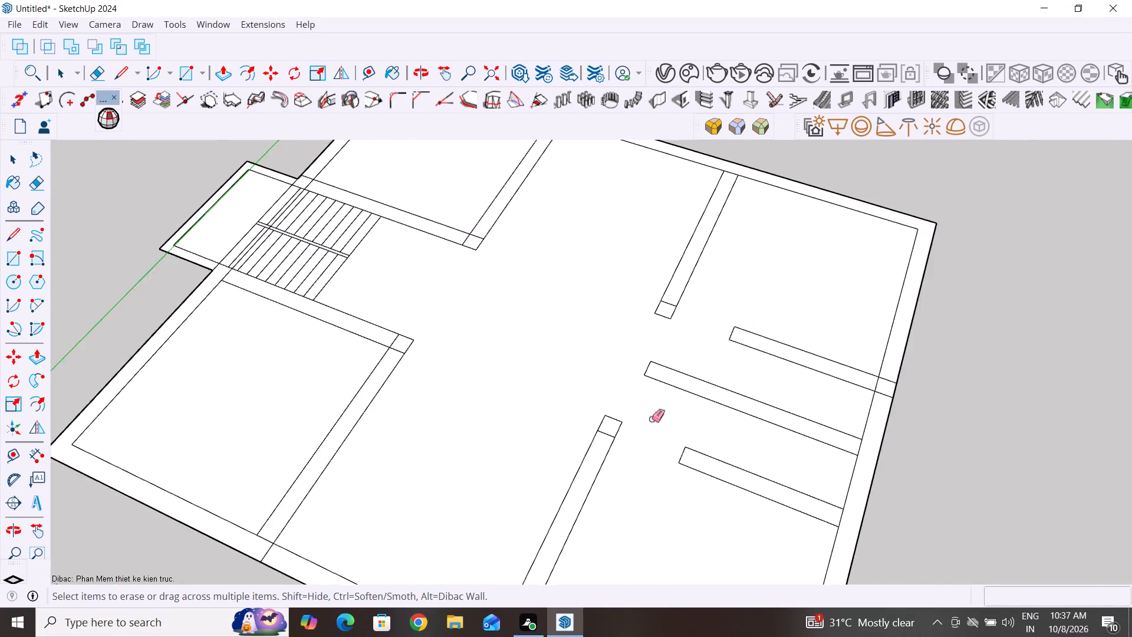
pyautogui.scroll(6, 651, 419)
pyautogui.moveTo(561, 444); pyautogui.dragTo(557, 472)
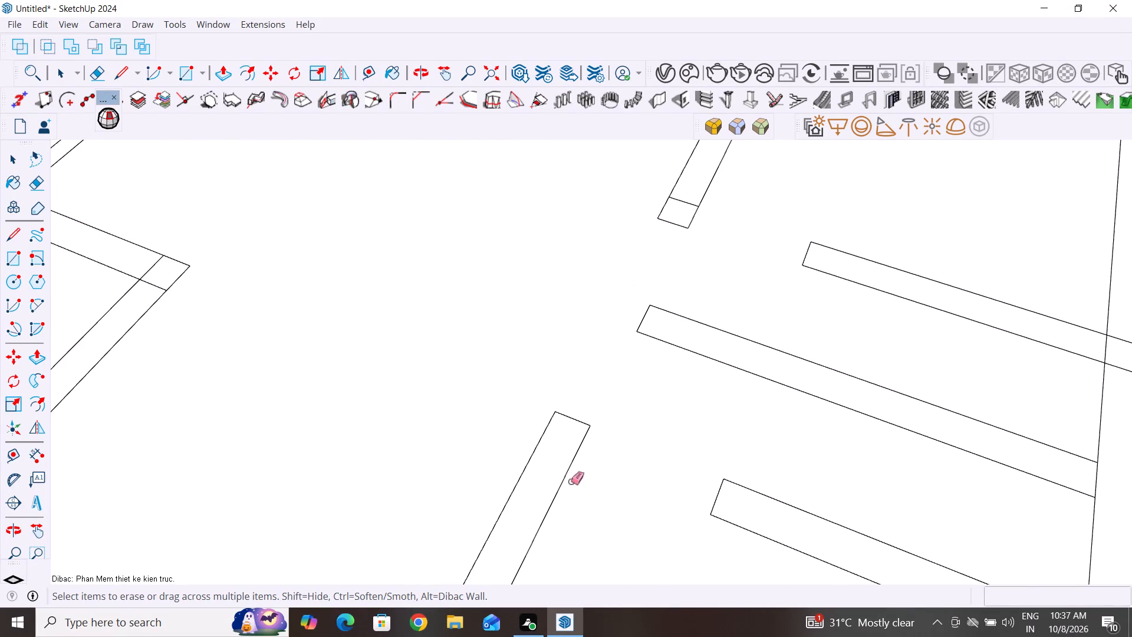
pyautogui.scroll(-10, 613, 495)
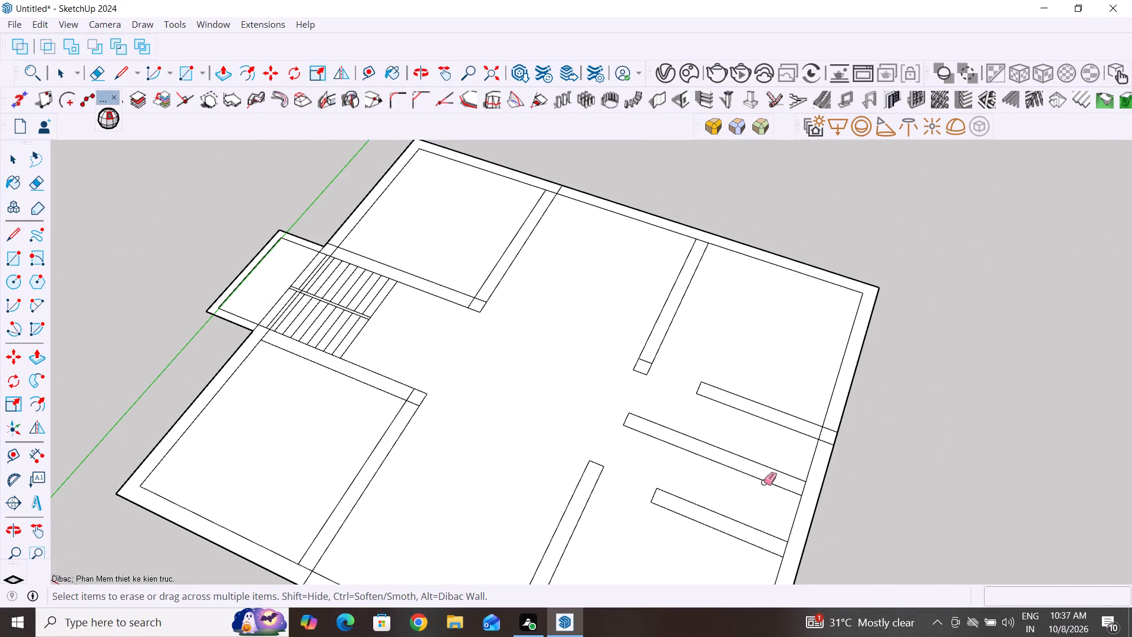
pyautogui.scroll(2, 638, 359)
pyautogui.click(644, 358)
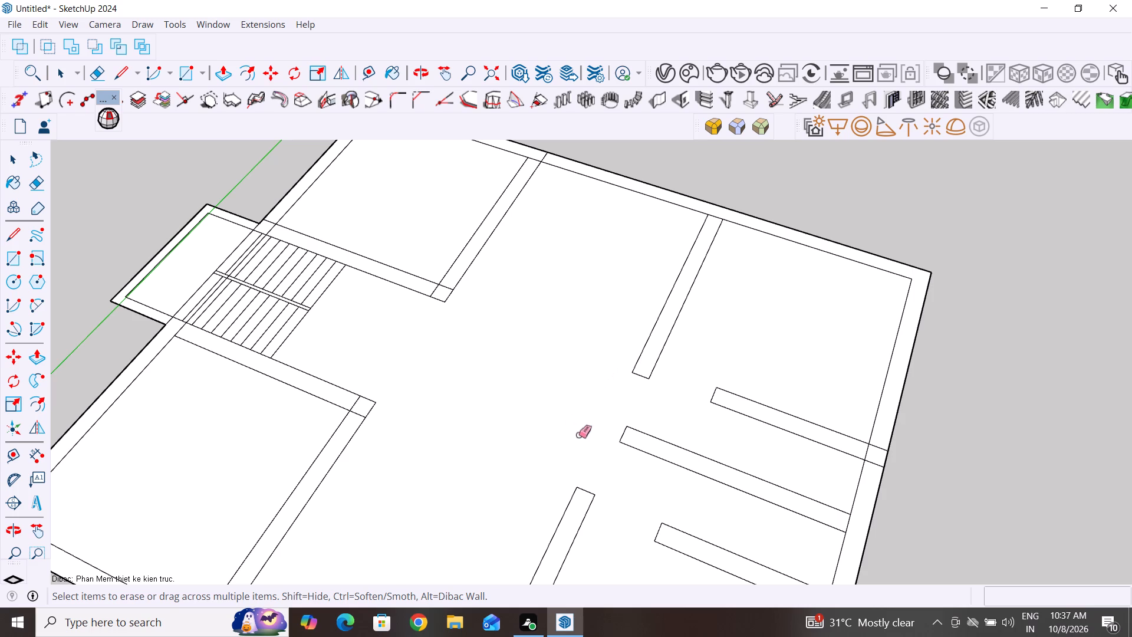
# Erase the overlapping lines inside the wall corners of the two rooms flanking the staircase.
pyautogui.scroll(7, 361, 411)
pyautogui.moveTo(348, 396); pyautogui.dragTo(353, 426)
pyautogui.scroll(-5, 361, 501)
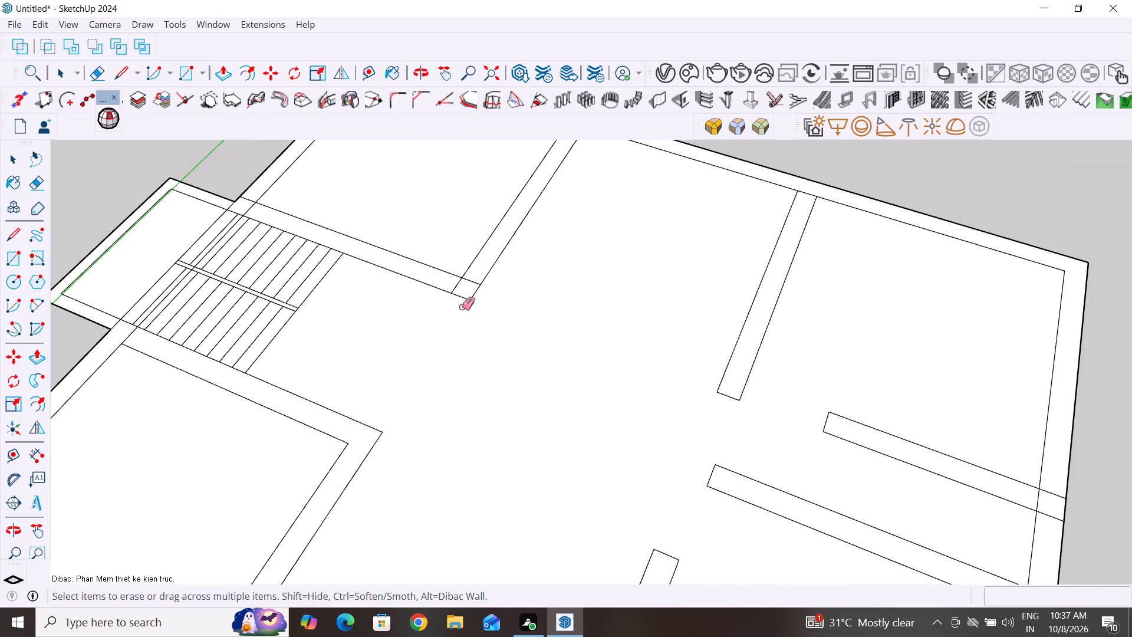
pyautogui.scroll(1, 462, 307)
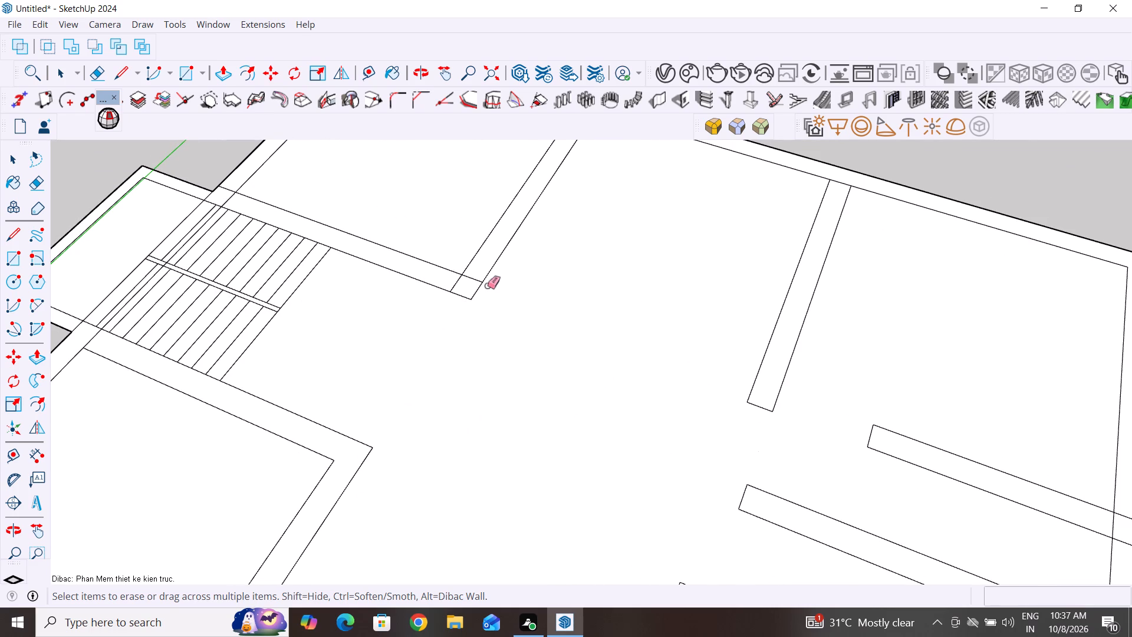
pyautogui.scroll(10, 501, 248)
pyautogui.moveTo(426, 302); pyautogui.dragTo(465, 293)
# Erase the overlapping junction lines where the two long partitions meet the exterior wall beyond the staircase's far-side room.
pyautogui.scroll(-12, 400, 437)
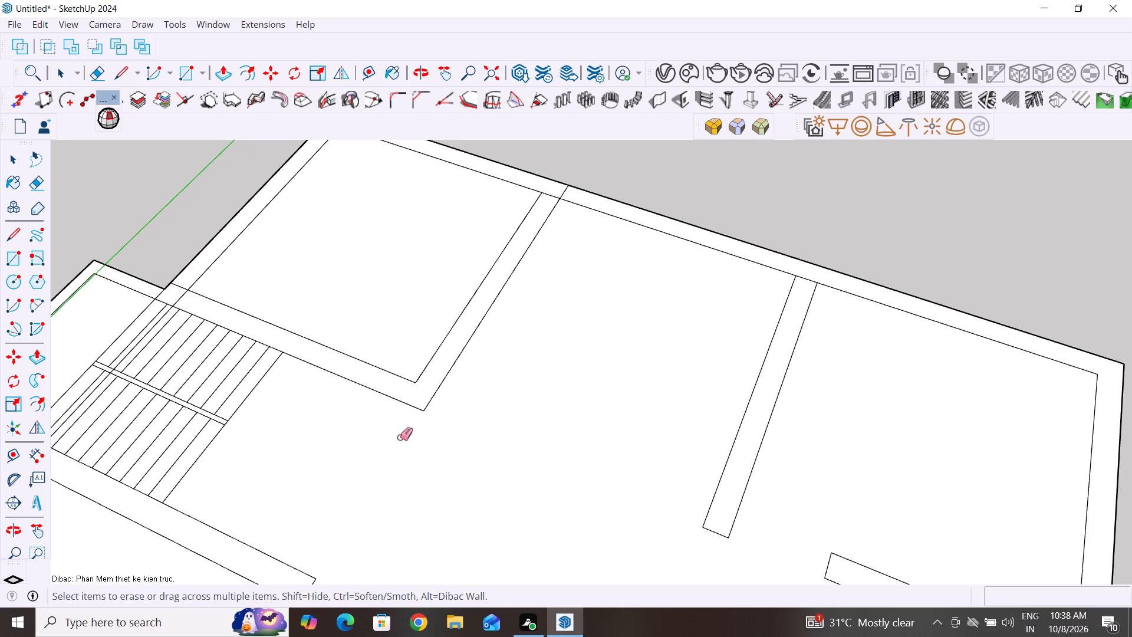
pyautogui.scroll(-1, 410, 424)
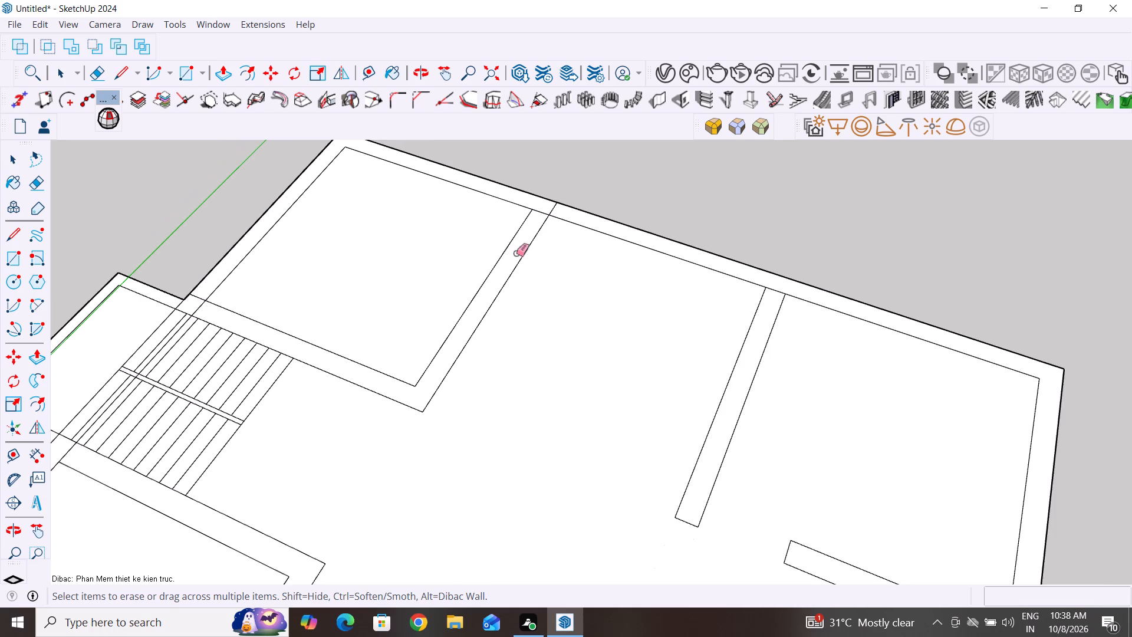
pyautogui.scroll(7, 517, 248)
pyautogui.moveTo(552, 202); pyautogui.dragTo(552, 213)
pyautogui.moveTo(561, 190); pyautogui.dragTo(613, 205)
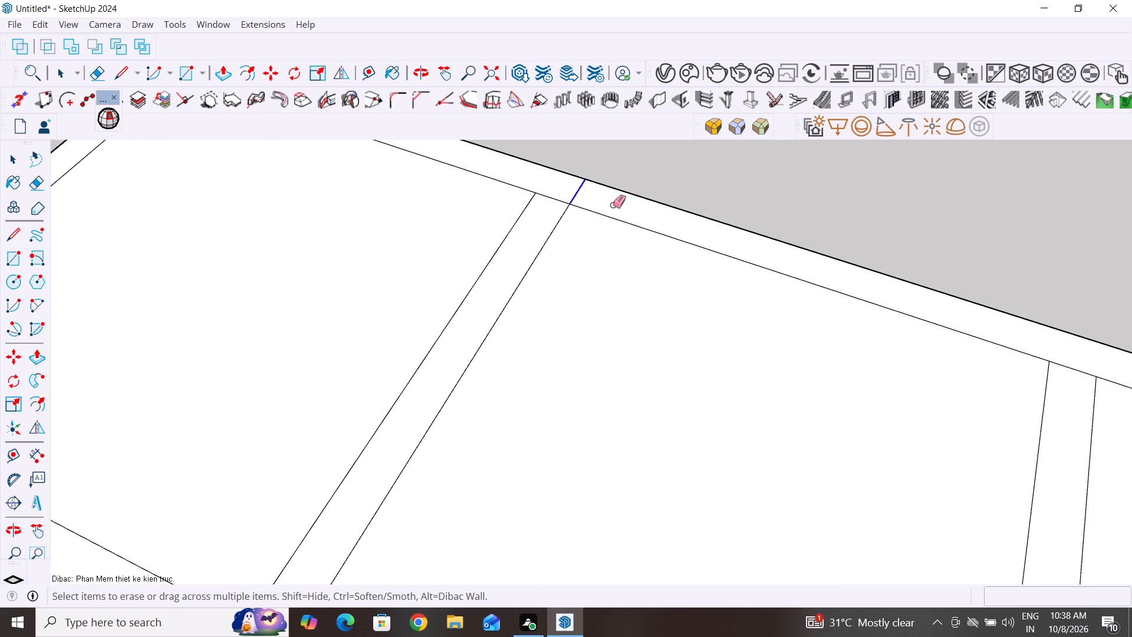
pyautogui.moveTo(613, 205); pyautogui.dragTo(613, 205)
pyautogui.moveTo(563, 198); pyautogui.dragTo(548, 211)
pyautogui.scroll(-6, 519, 255)
pyautogui.scroll(1, 826, 320)
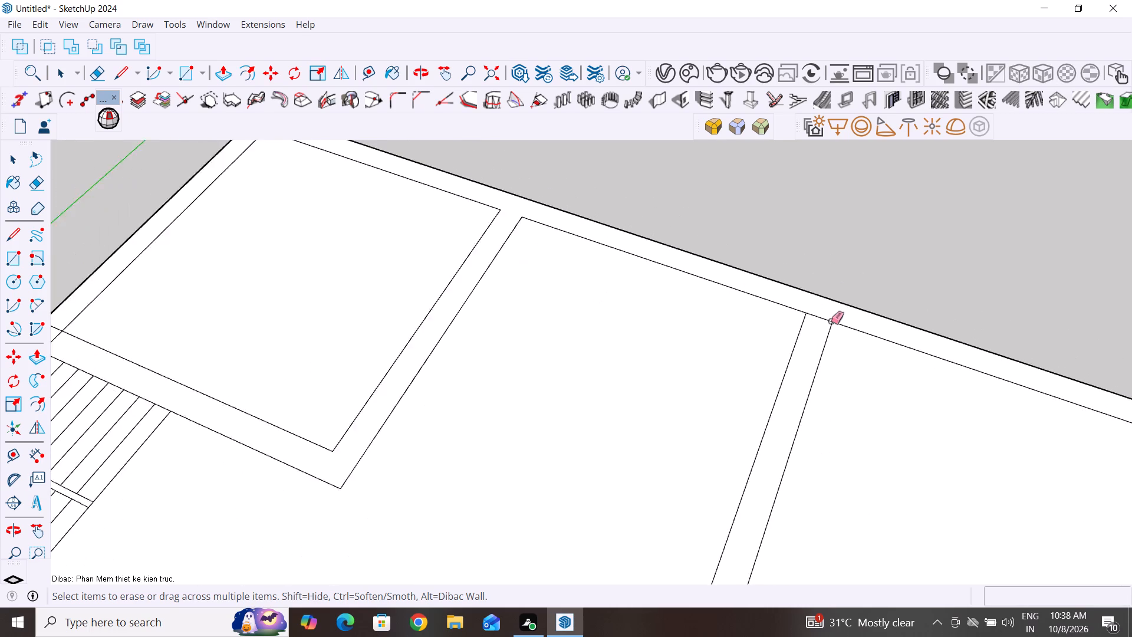
pyautogui.scroll(3, 831, 321)
pyautogui.click(823, 316)
pyautogui.scroll(-6, 821, 314)
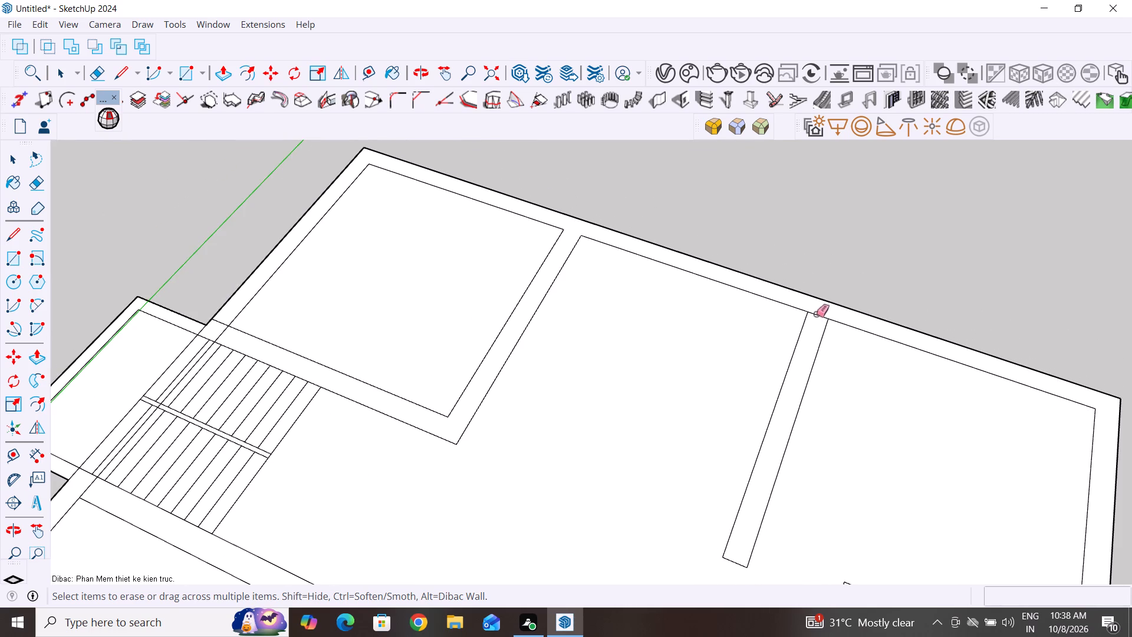
pyautogui.click(817, 313)
# Erase the overlapping junction lines where the three cross partitions meet the exterior wall opposite the staircase.
pyautogui.scroll(-12, 817, 313)
pyautogui.scroll(5, 877, 485)
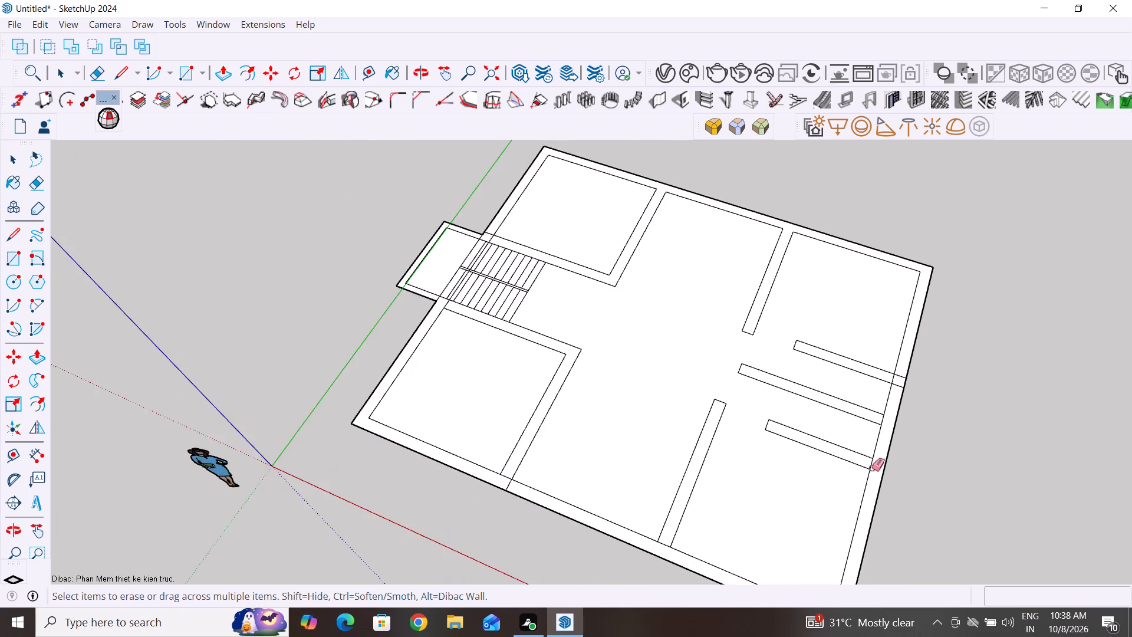
pyautogui.scroll(4, 870, 462)
pyautogui.click(873, 461)
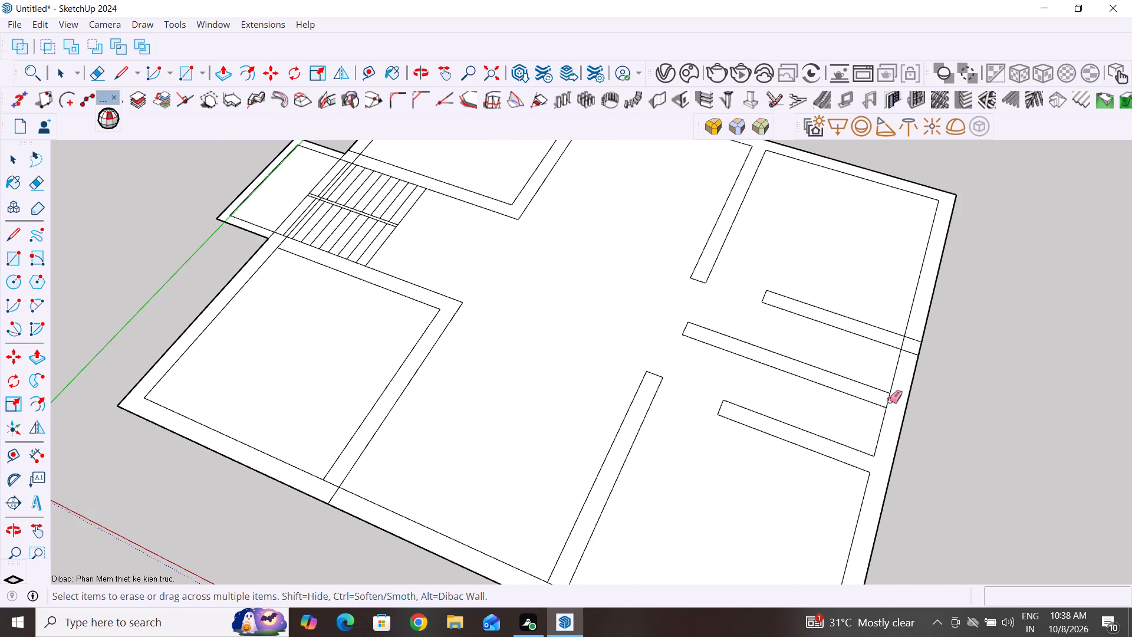
pyautogui.click(889, 400)
pyautogui.click(903, 341)
pyautogui.moveTo(914, 329); pyautogui.dragTo(910, 359)
# Erase the overlapping junction lines where both long partitions meet the exterior wall nearest the red axis.
pyautogui.scroll(-4, 936, 375)
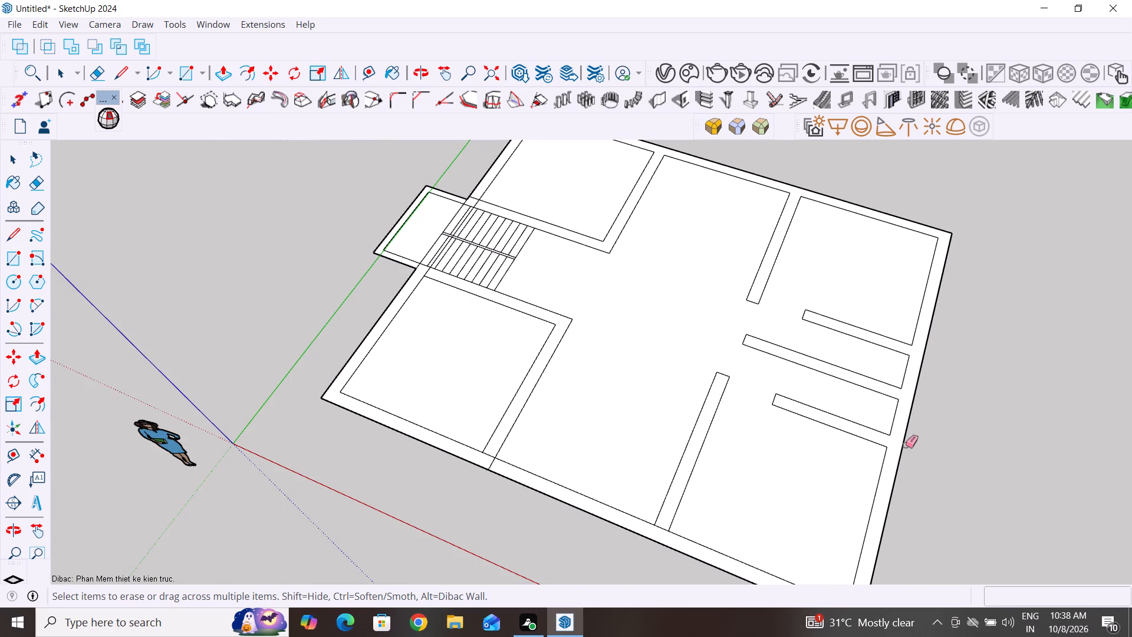
pyautogui.scroll(3, 686, 557)
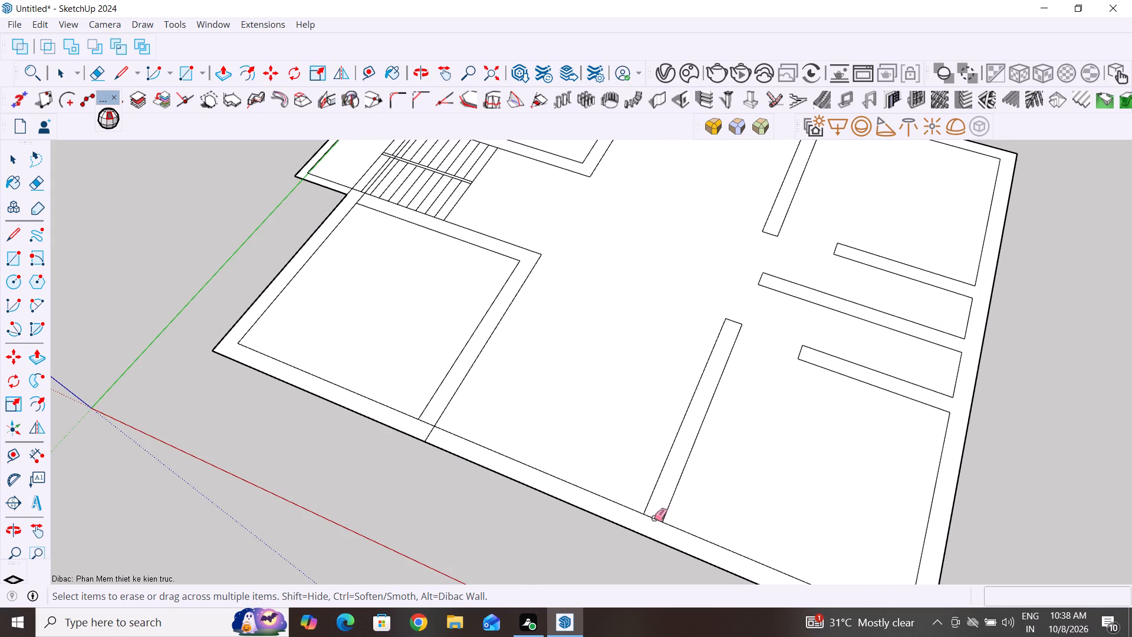
pyautogui.click(654, 518)
pyautogui.click(429, 434)
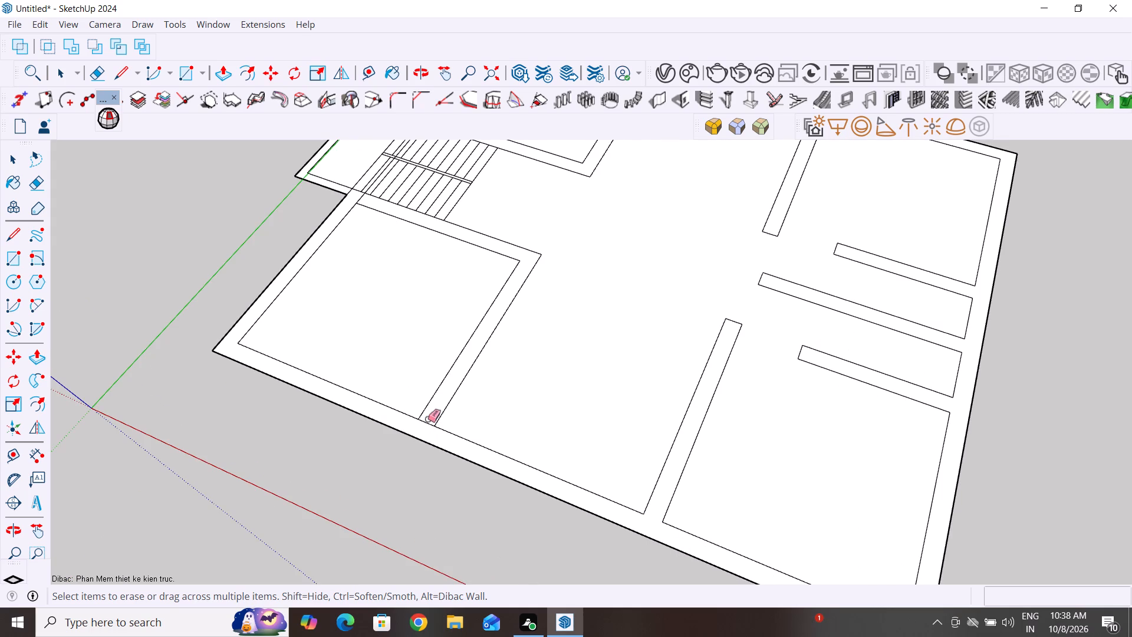
pyautogui.click(427, 419)
pyautogui.click(427, 420)
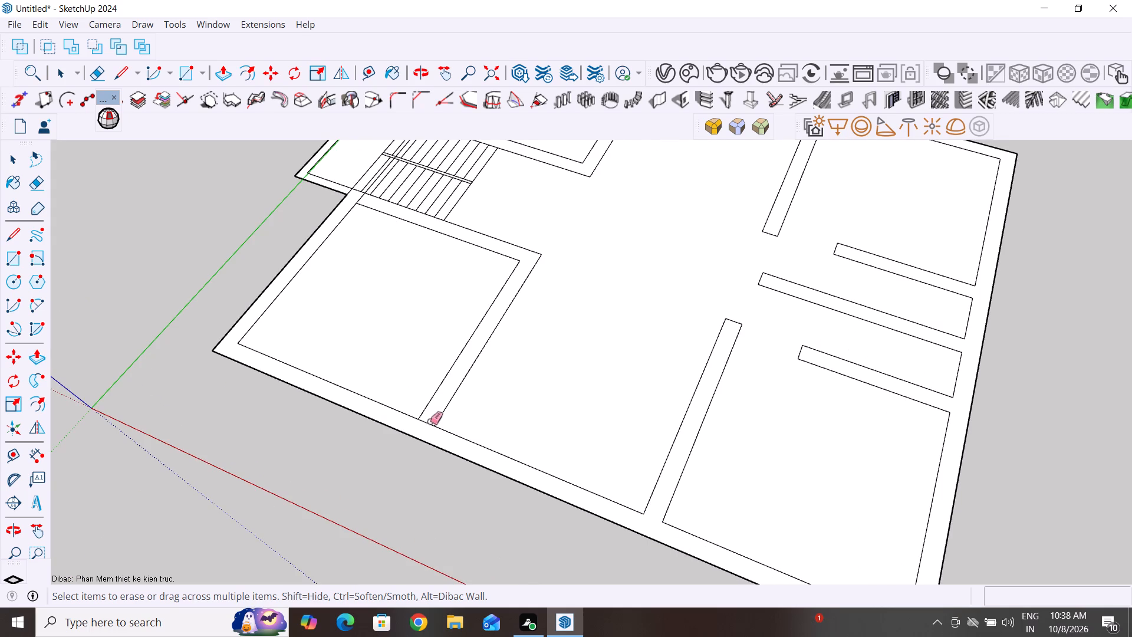
pyautogui.click(429, 420)
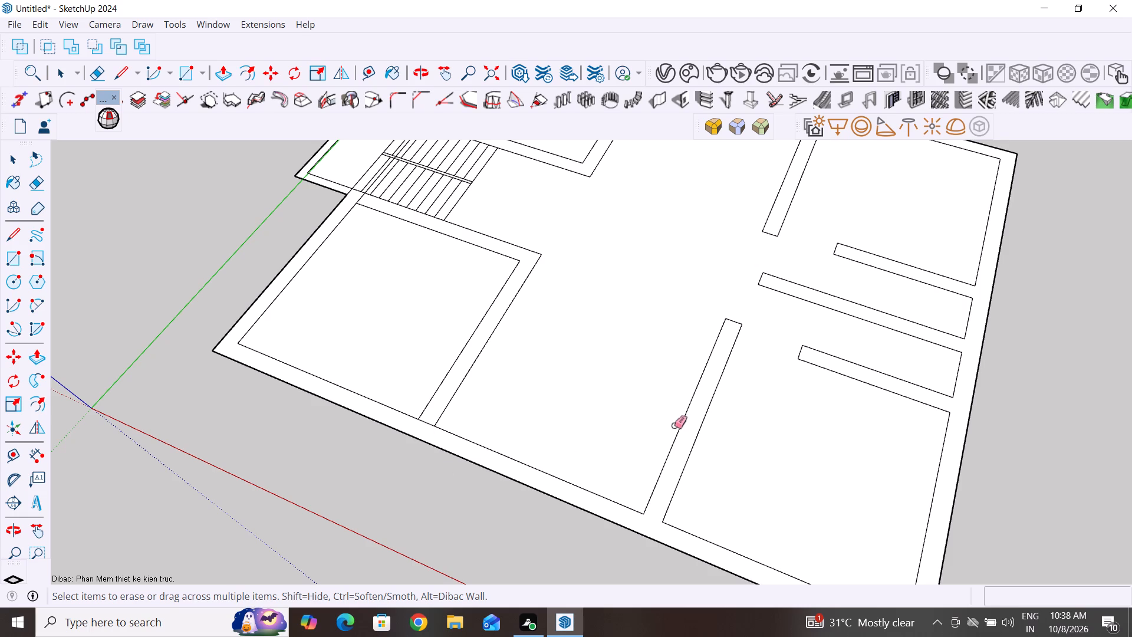
# Erase the stray inner wall-face line running through both stair flights and the gap between them.
pyautogui.scroll(-4, 677, 425)
pyautogui.moveTo(781, 453); pyautogui.dragTo(804, 547, button='middle')
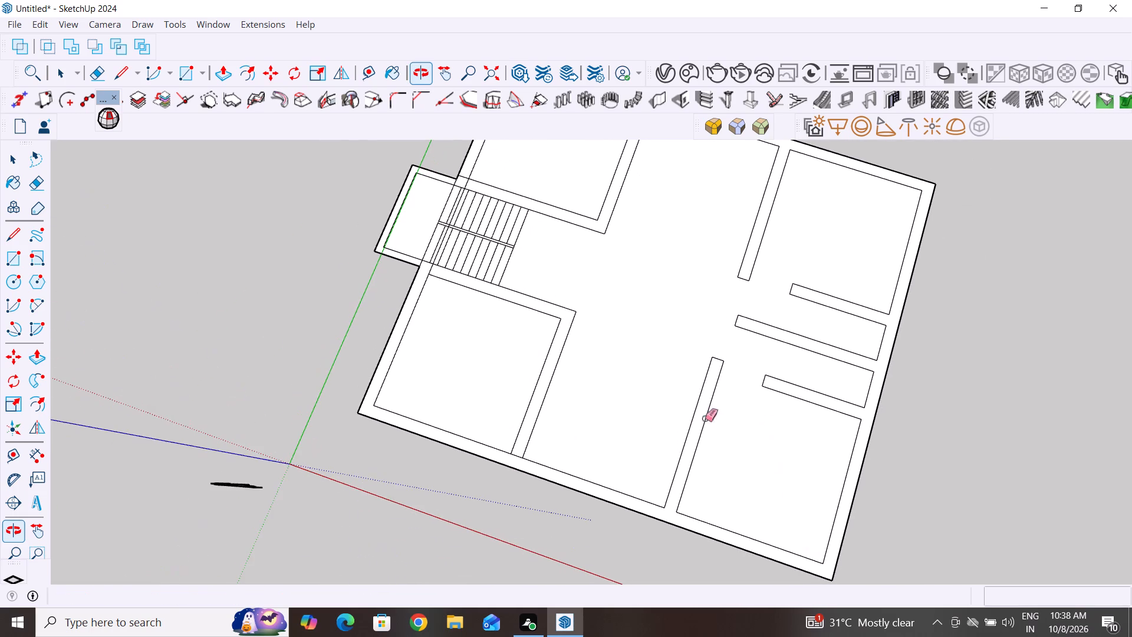
pyautogui.scroll(5, 458, 219)
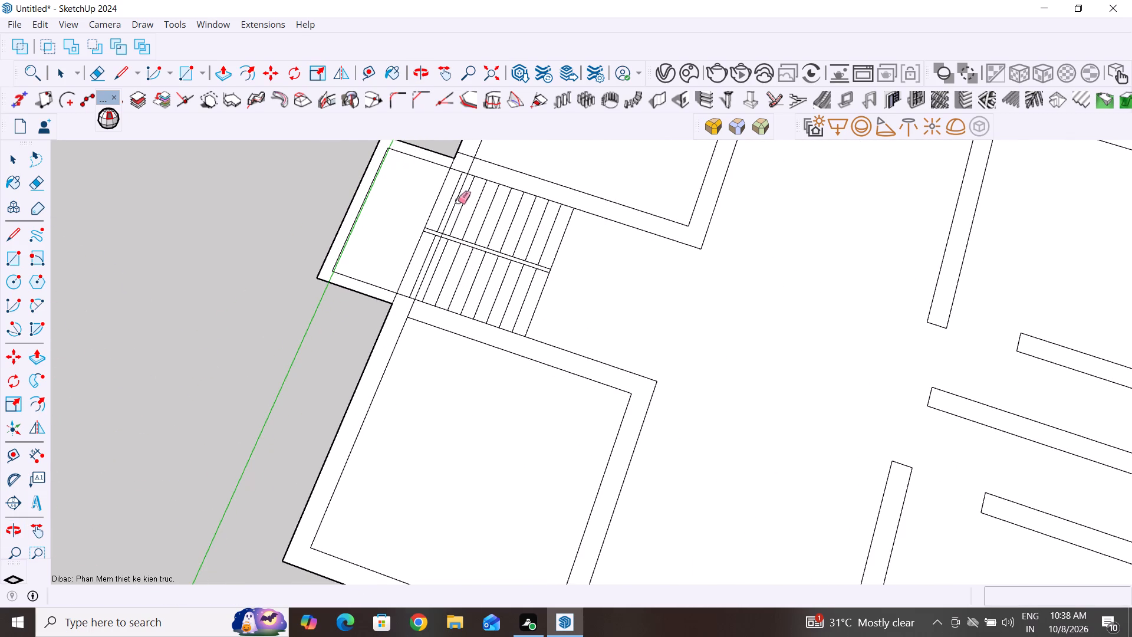
pyautogui.click(458, 201)
pyautogui.click(435, 249)
pyautogui.scroll(1, 436, 235)
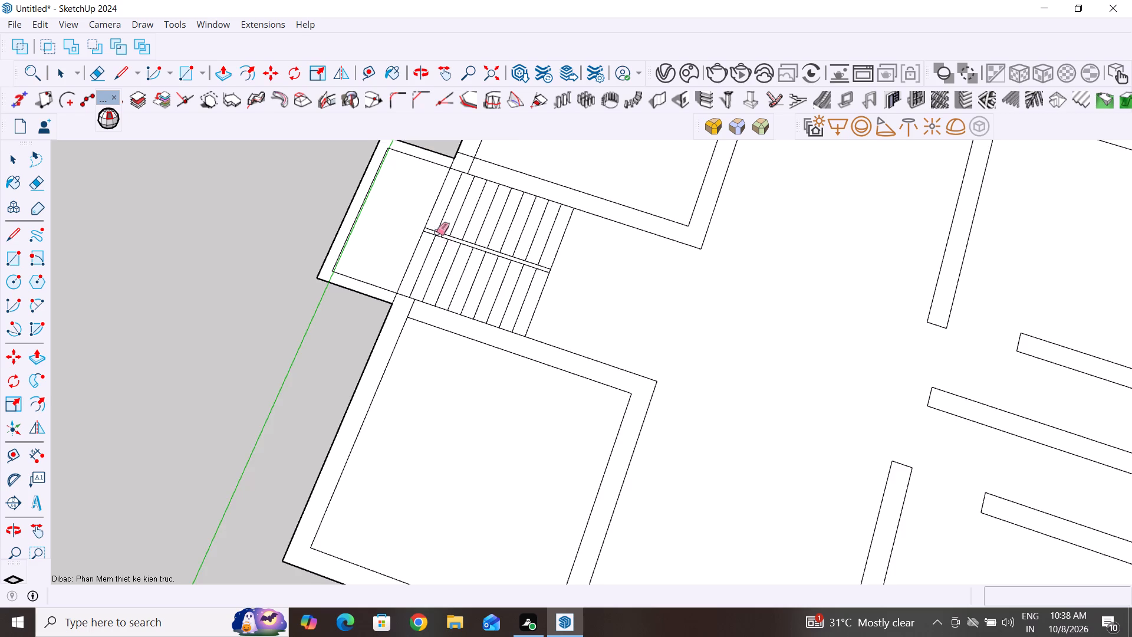
pyautogui.scroll(11, 436, 232)
pyautogui.click(447, 241)
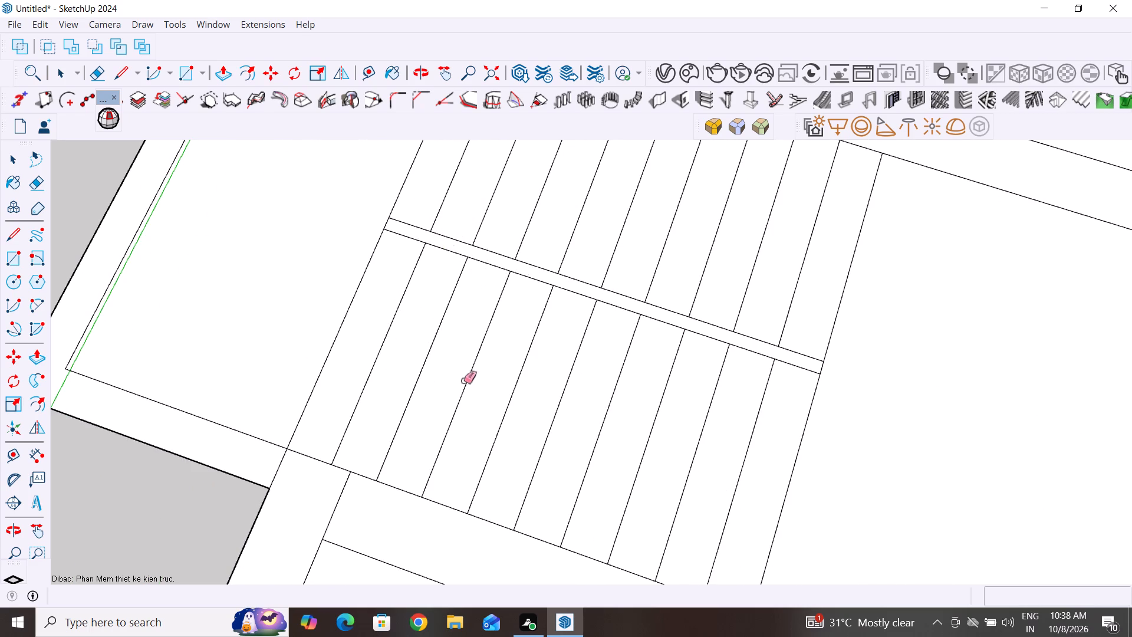
pyautogui.scroll(-12, 461, 386)
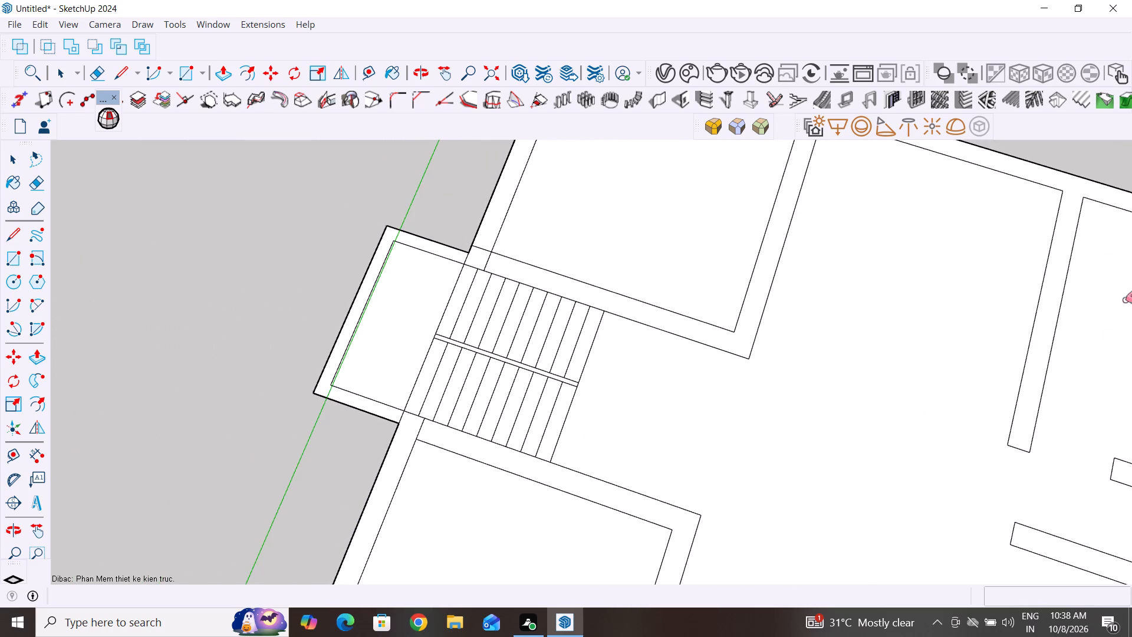
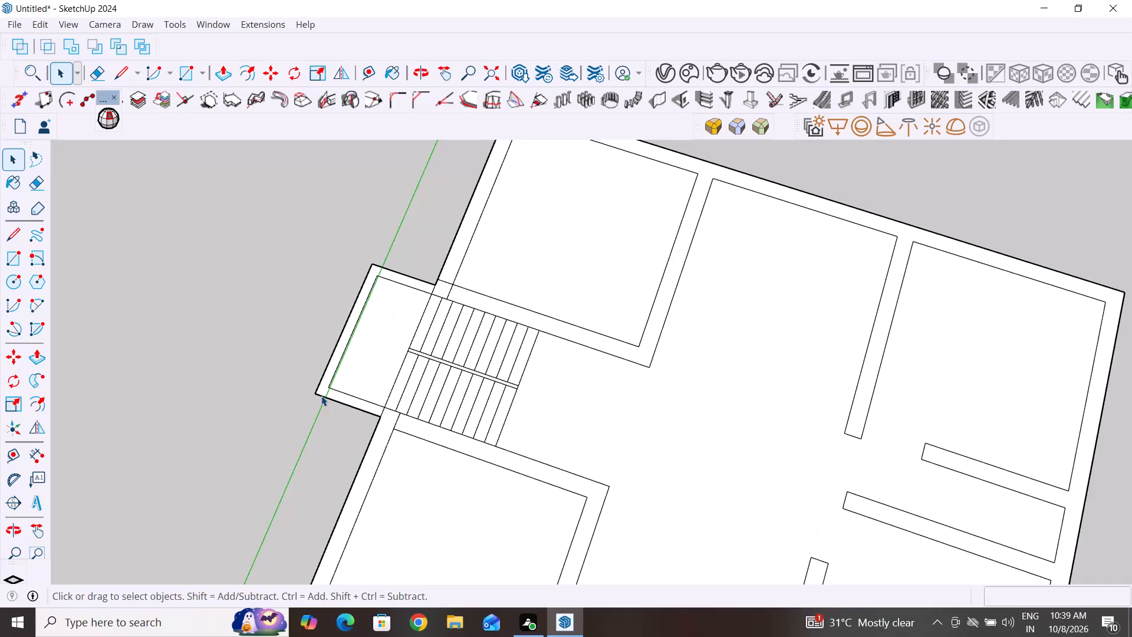
# Erase the overlapping junction line where the partition of the staircase's near-side room meets the exterior wall nearest the red axis.
pyautogui.scroll(-6, 324, 415)
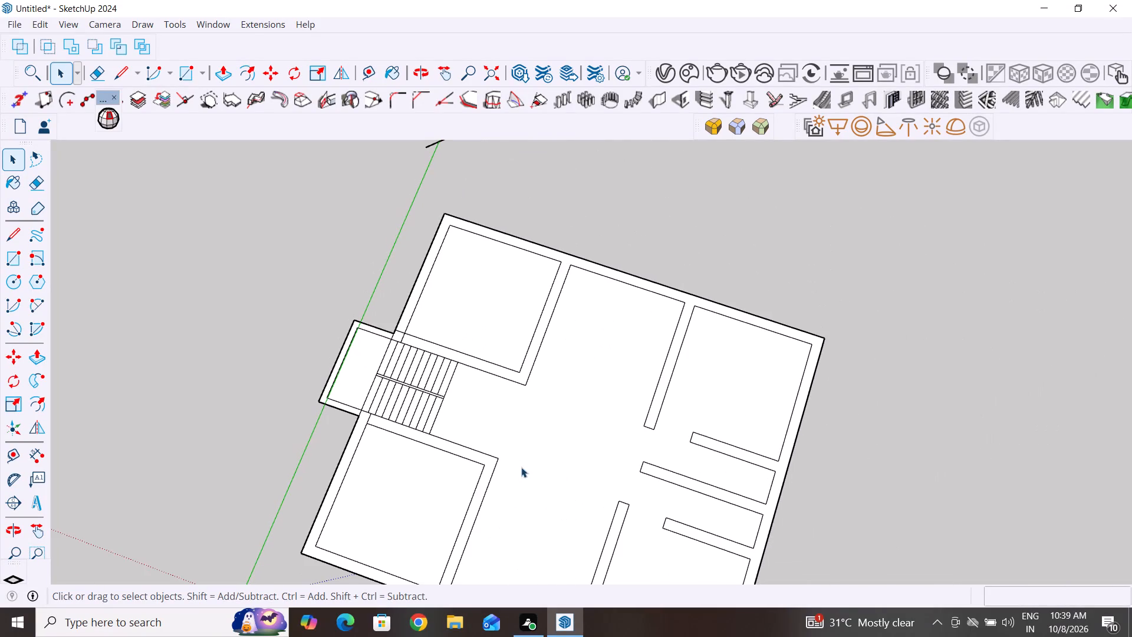
pyautogui.moveTo(522, 468); pyautogui.dragTo(342, 294, button='middle')
pyautogui.scroll(3, 443, 499)
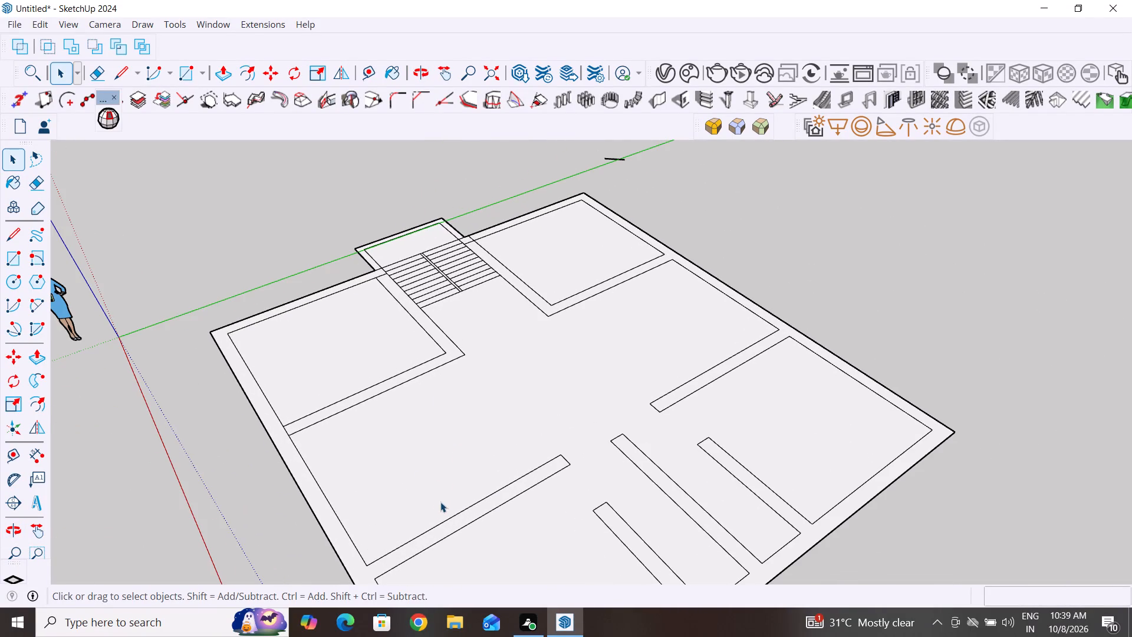
pyautogui.moveTo(424, 433); pyautogui.dragTo(482, 403, button='middle')
pyautogui.scroll(6, 305, 466)
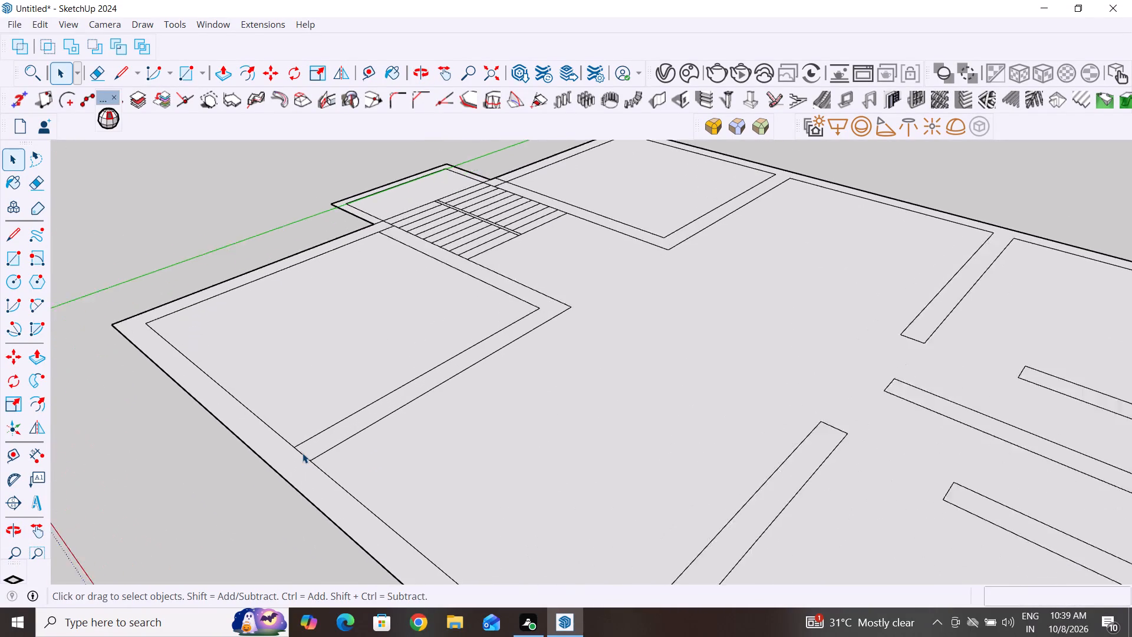
pyautogui.scroll(2, 302, 453)
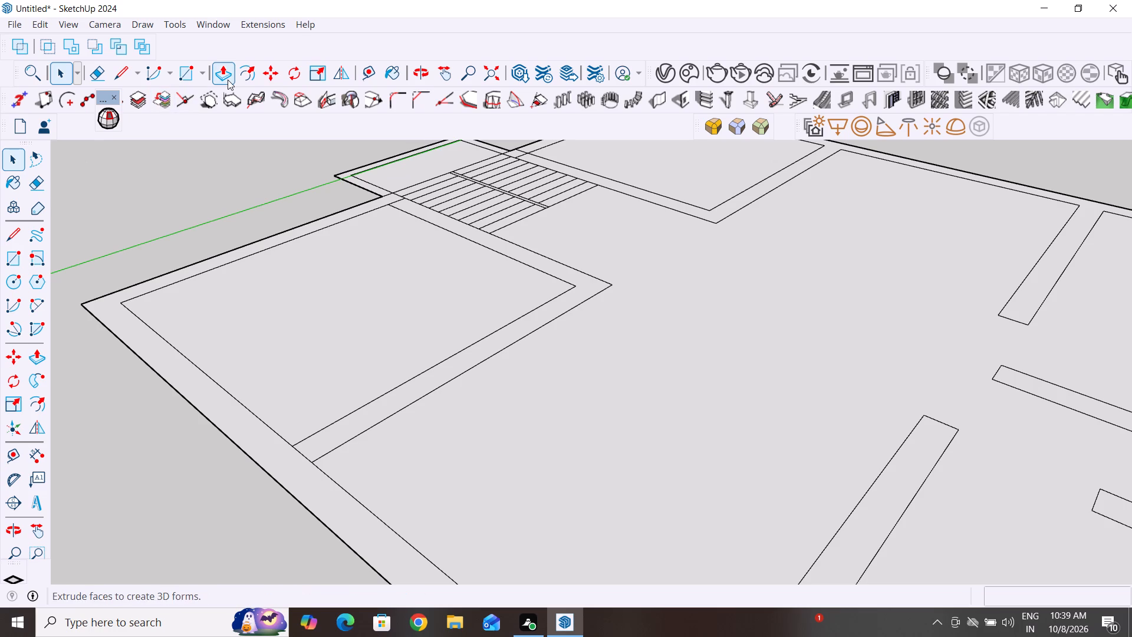
pyautogui.click(93, 75)
pyautogui.scroll(4, 284, 395)
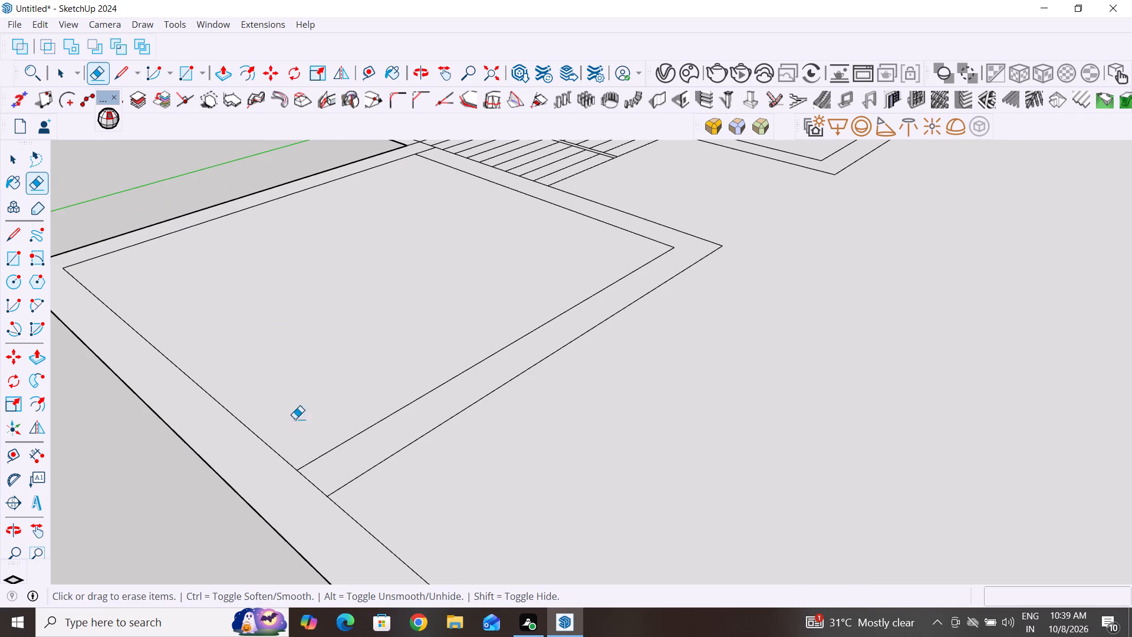
pyautogui.moveTo(307, 485); pyautogui.dragTo(315, 480)
pyautogui.scroll(-9, 311, 475)
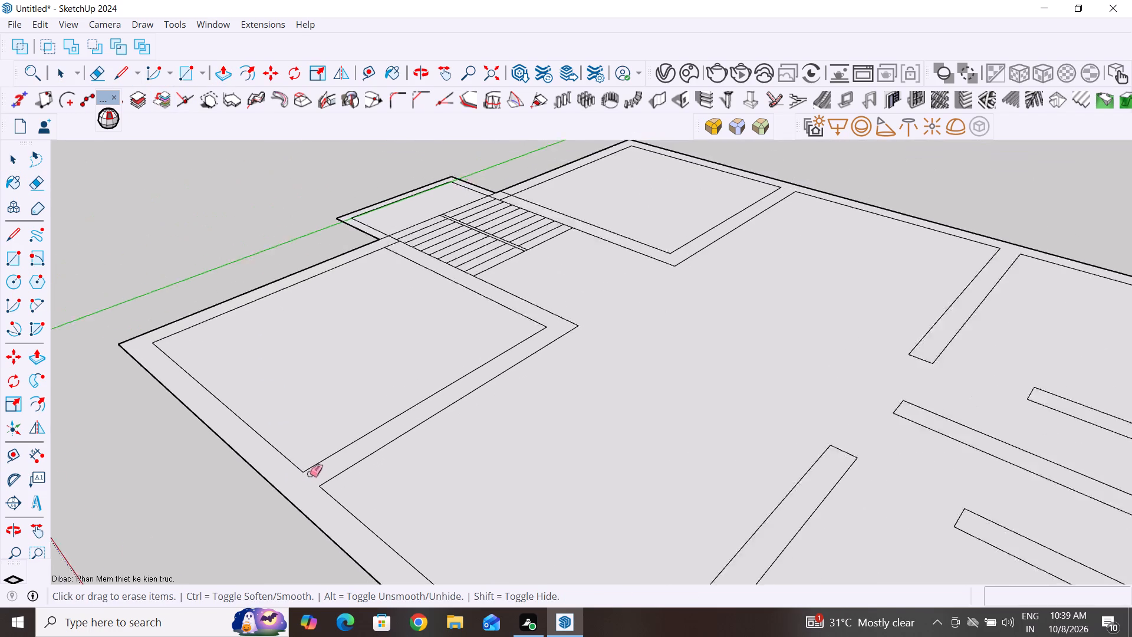
# Erase the overlapping junction lines on both sides of the staircase where its side walls meet the exterior wall.
pyautogui.scroll(-2, 310, 474)
pyautogui.moveTo(473, 307); pyautogui.dragTo(418, 477, button='middle')
pyautogui.scroll(6, 493, 169)
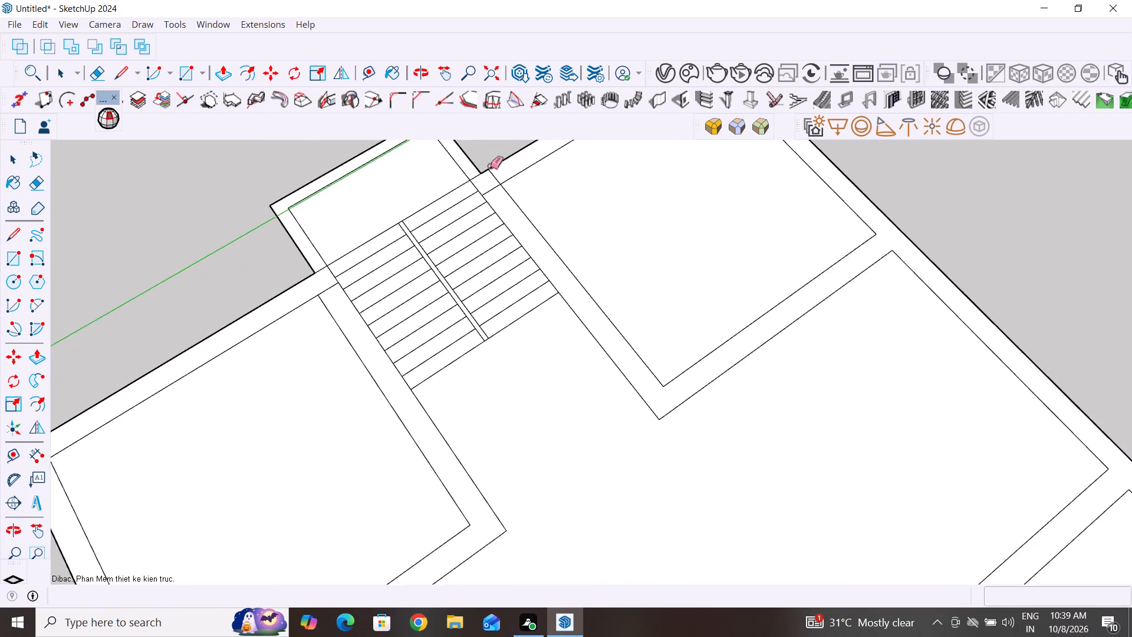
pyautogui.scroll(2, 490, 166)
pyautogui.scroll(5, 249, 358)
pyautogui.moveTo(246, 345); pyautogui.dragTo(254, 360)
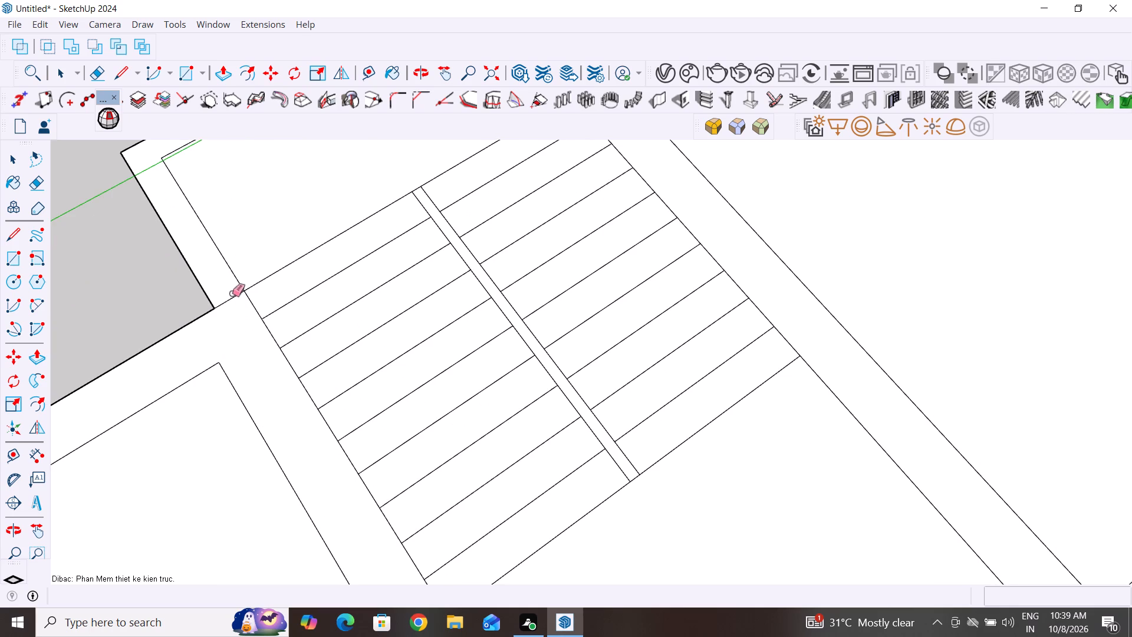
pyautogui.moveTo(232, 301); pyautogui.dragTo(233, 323)
pyautogui.scroll(-5, 223, 406)
pyautogui.scroll(3, 499, 224)
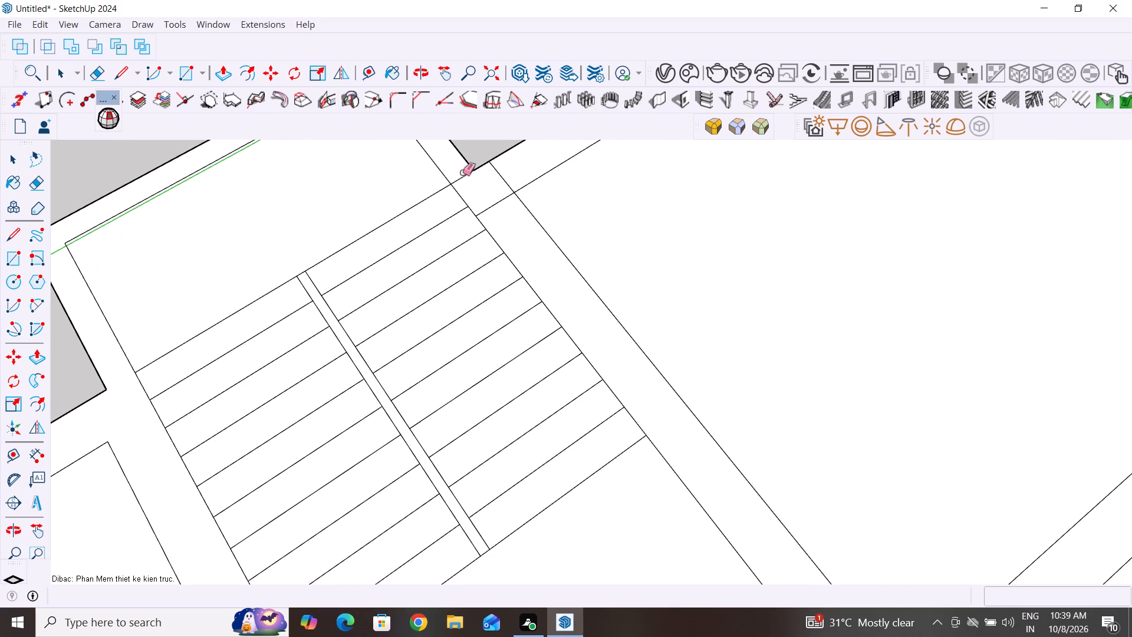
pyautogui.moveTo(460, 170); pyautogui.dragTo(501, 228)
pyautogui.moveTo(495, 199); pyautogui.dragTo(514, 173)
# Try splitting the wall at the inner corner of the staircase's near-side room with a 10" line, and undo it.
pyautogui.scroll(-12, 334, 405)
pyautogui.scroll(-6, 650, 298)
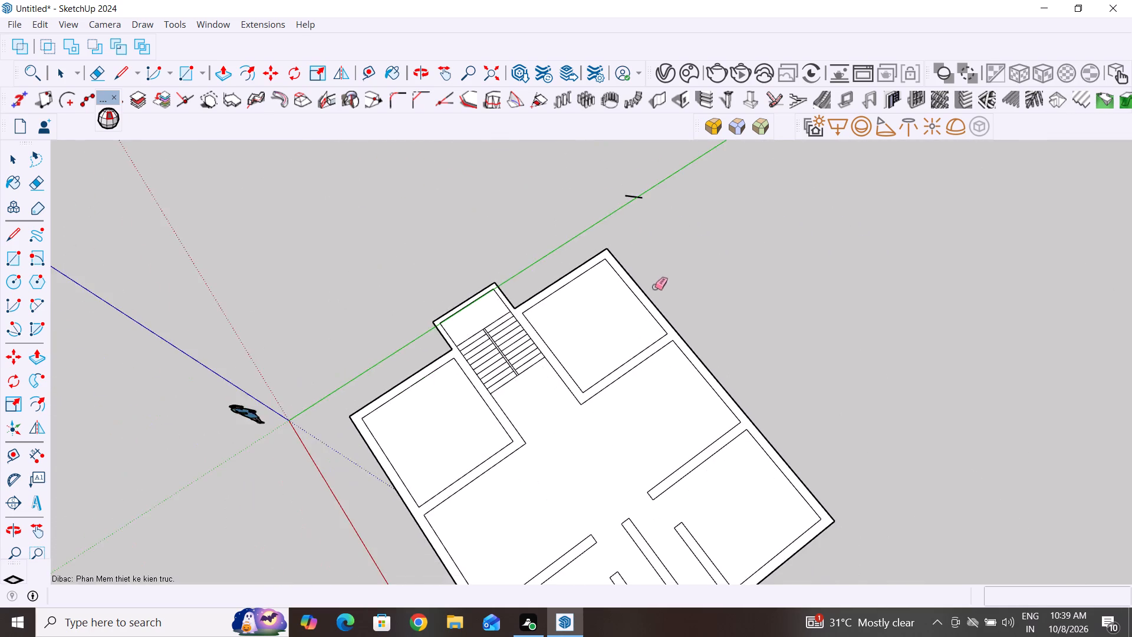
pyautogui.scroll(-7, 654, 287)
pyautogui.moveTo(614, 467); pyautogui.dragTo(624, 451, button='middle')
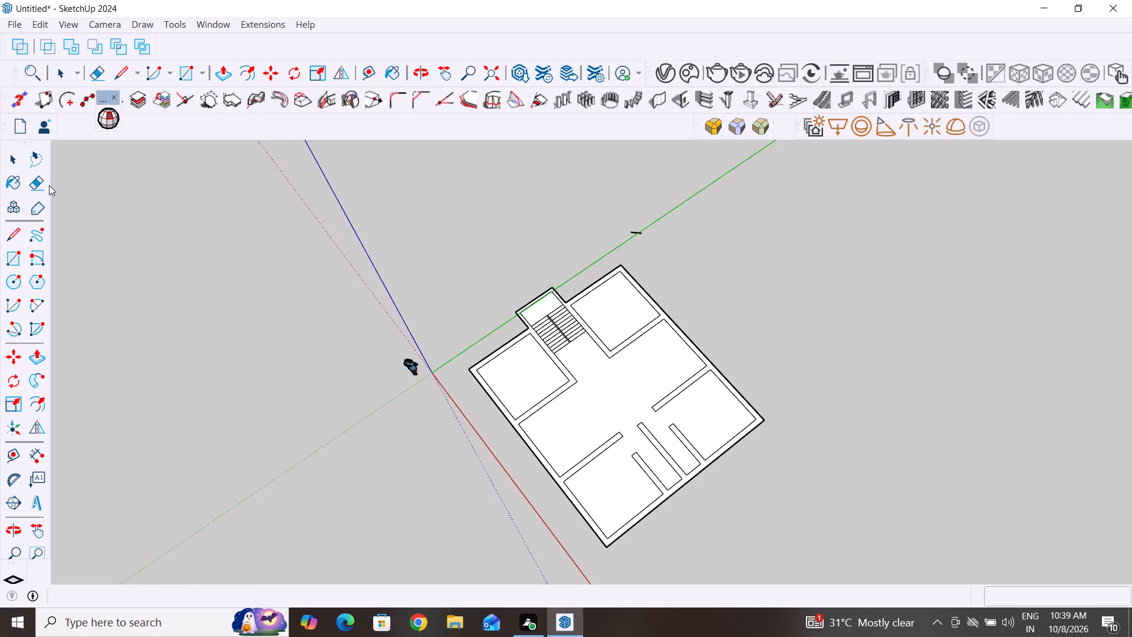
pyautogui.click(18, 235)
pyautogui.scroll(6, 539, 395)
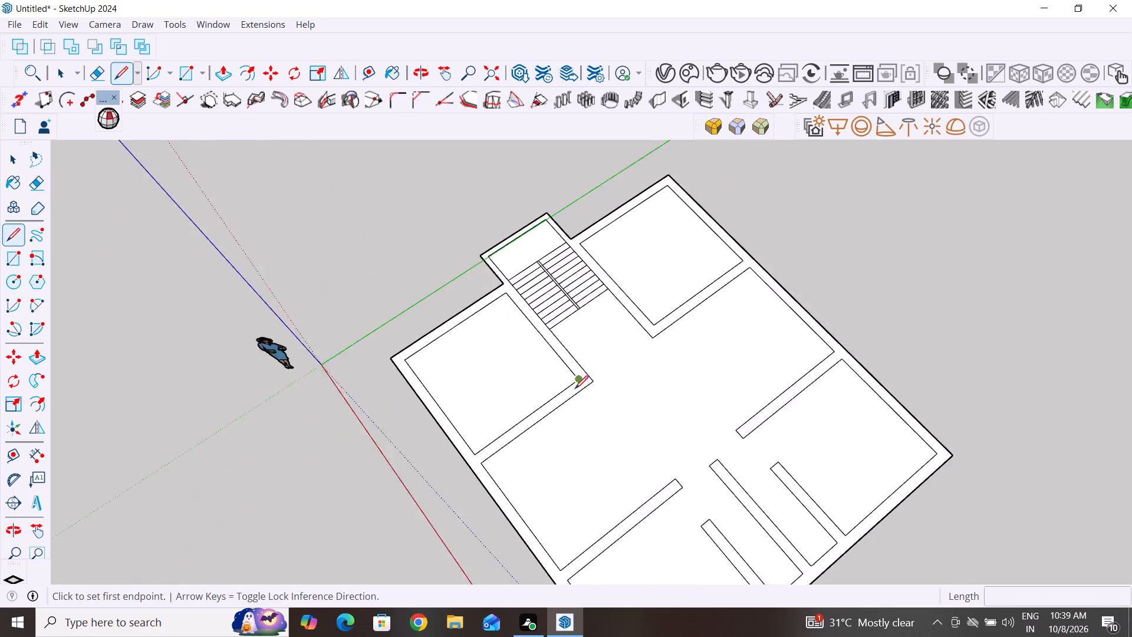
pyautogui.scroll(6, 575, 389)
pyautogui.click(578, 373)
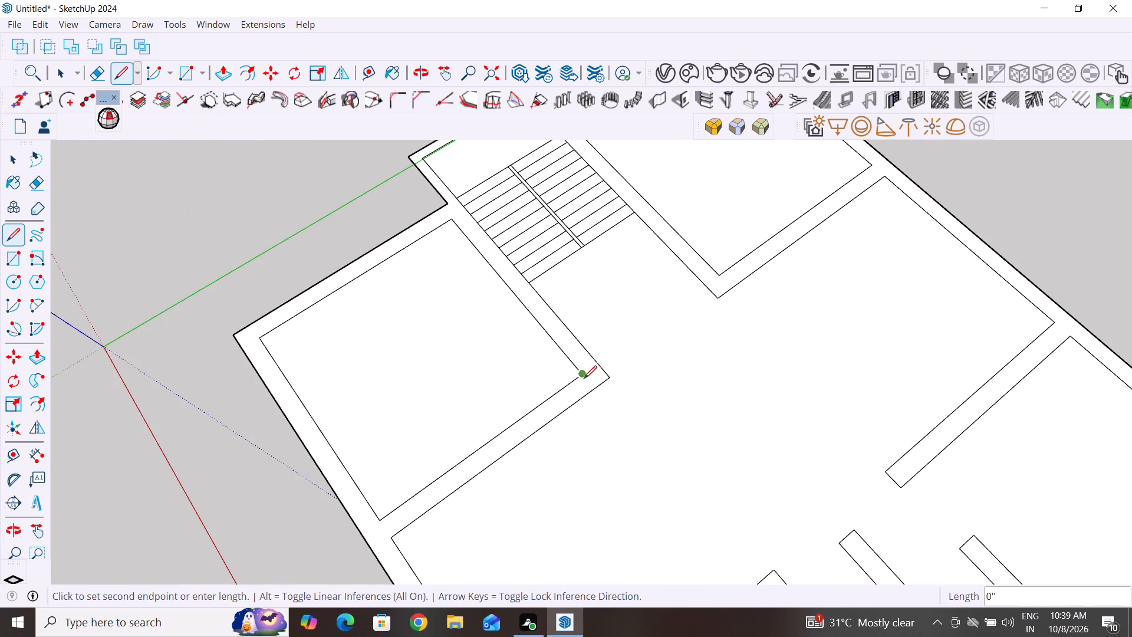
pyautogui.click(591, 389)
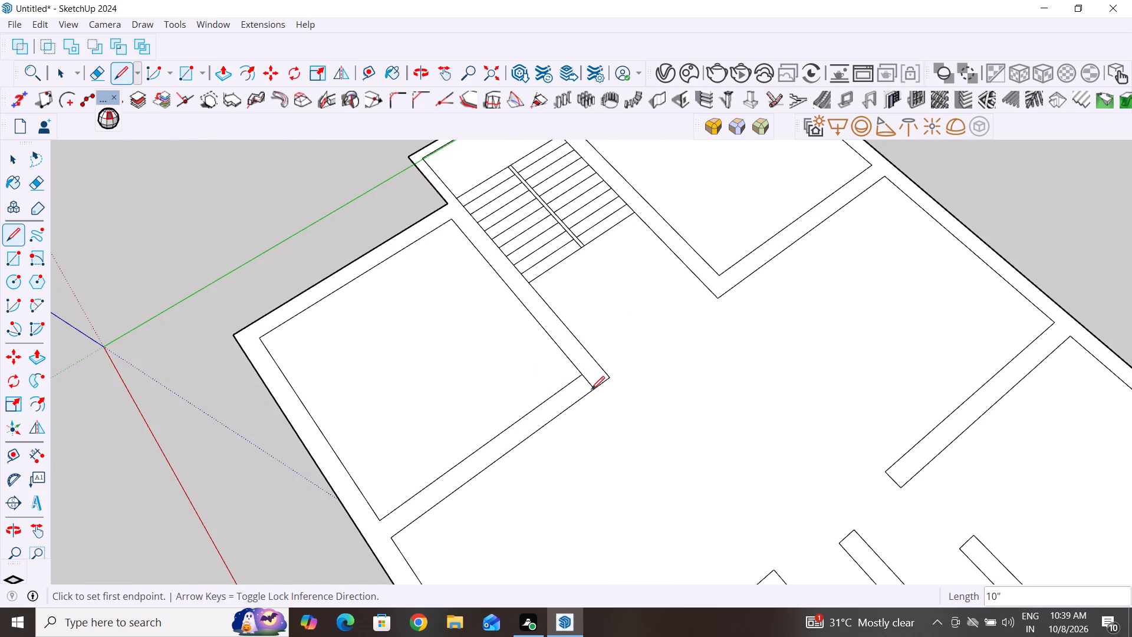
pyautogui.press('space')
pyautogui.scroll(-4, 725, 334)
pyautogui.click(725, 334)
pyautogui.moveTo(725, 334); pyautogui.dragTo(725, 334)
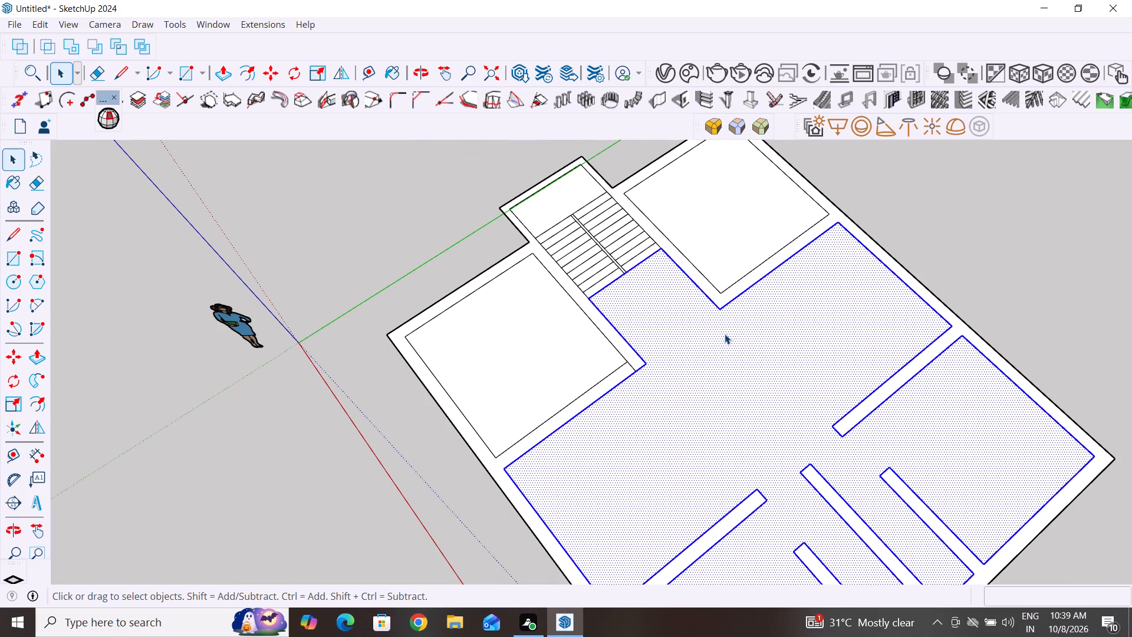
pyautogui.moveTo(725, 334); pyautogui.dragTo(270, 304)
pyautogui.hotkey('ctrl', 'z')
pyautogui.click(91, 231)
# Draw a 10" line across the exterior wall nearest the red axis, at the midpoint of the central room's inner wall edge.
pyautogui.scroll(-5, 288, 268)
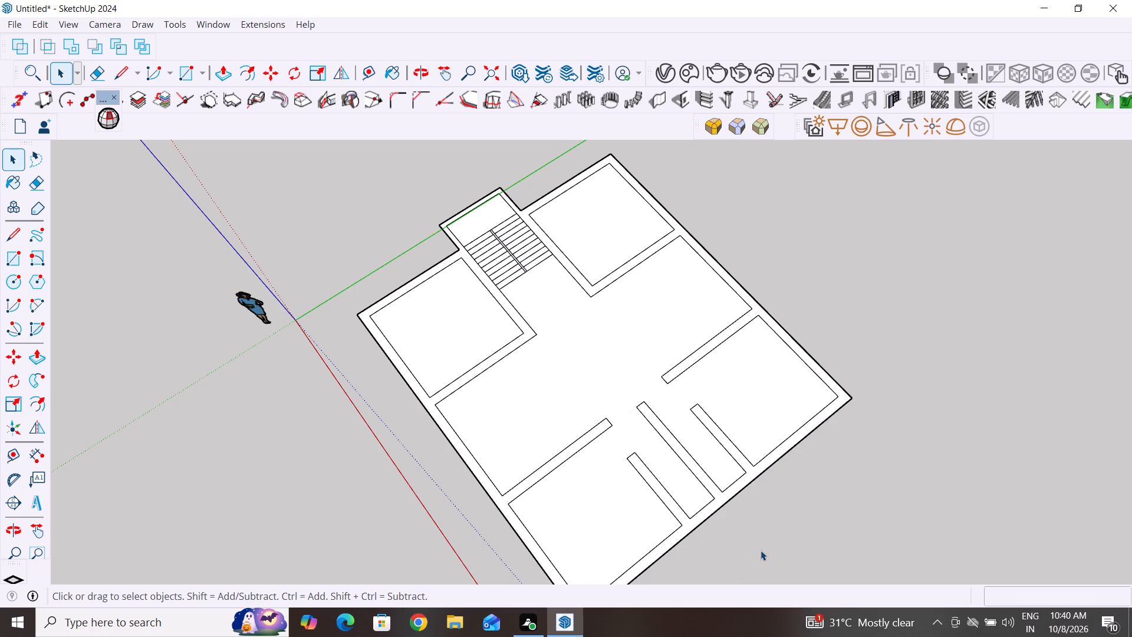
pyautogui.scroll(3, 734, 244)
pyautogui.scroll(-1, 732, 238)
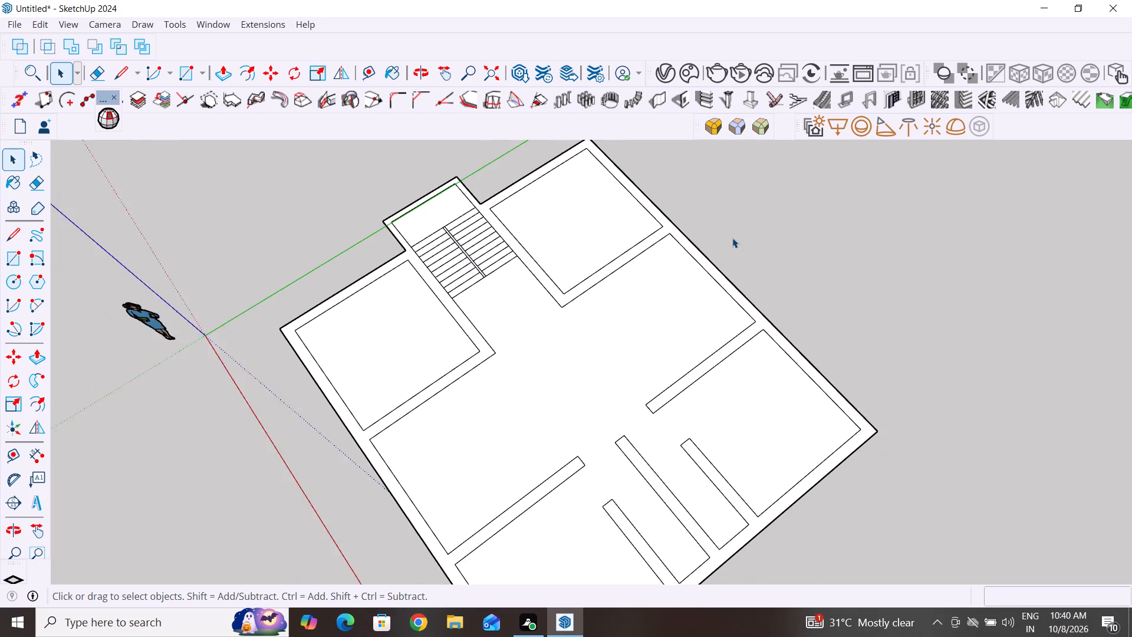
pyautogui.scroll(-1, 732, 238)
pyautogui.moveTo(703, 316); pyautogui.dragTo(846, 281, button='middle')
pyautogui.scroll(-5, 669, 330)
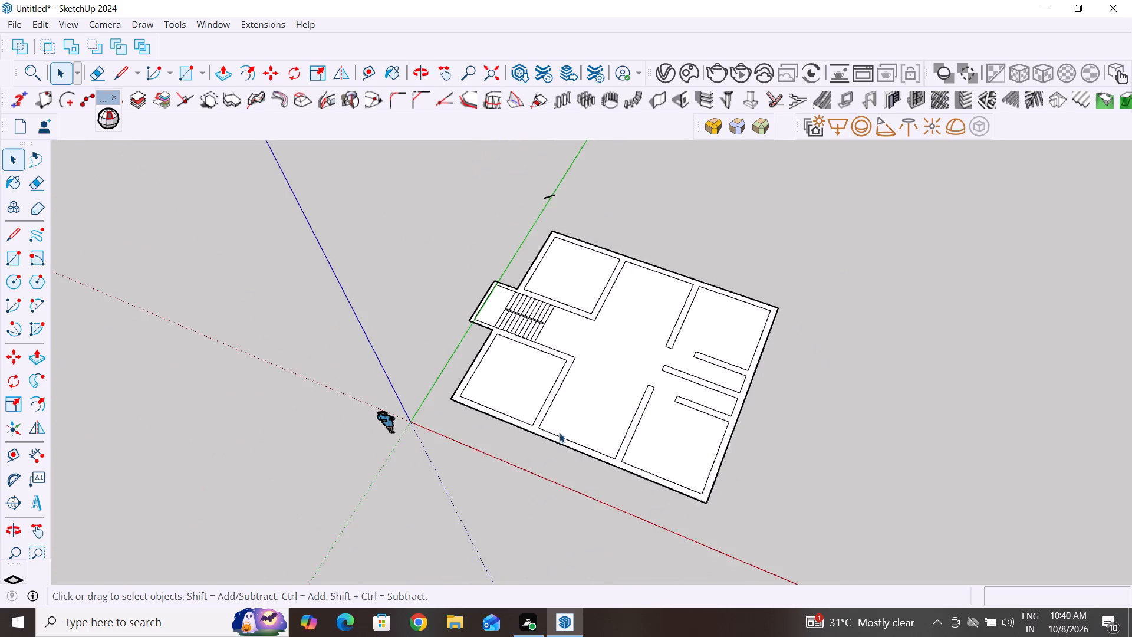
pyautogui.moveTo(574, 468); pyautogui.dragTo(663, 493, button='middle')
pyautogui.scroll(3, 570, 486)
pyautogui.moveTo(676, 464); pyautogui.dragTo(685, 505, button='middle')
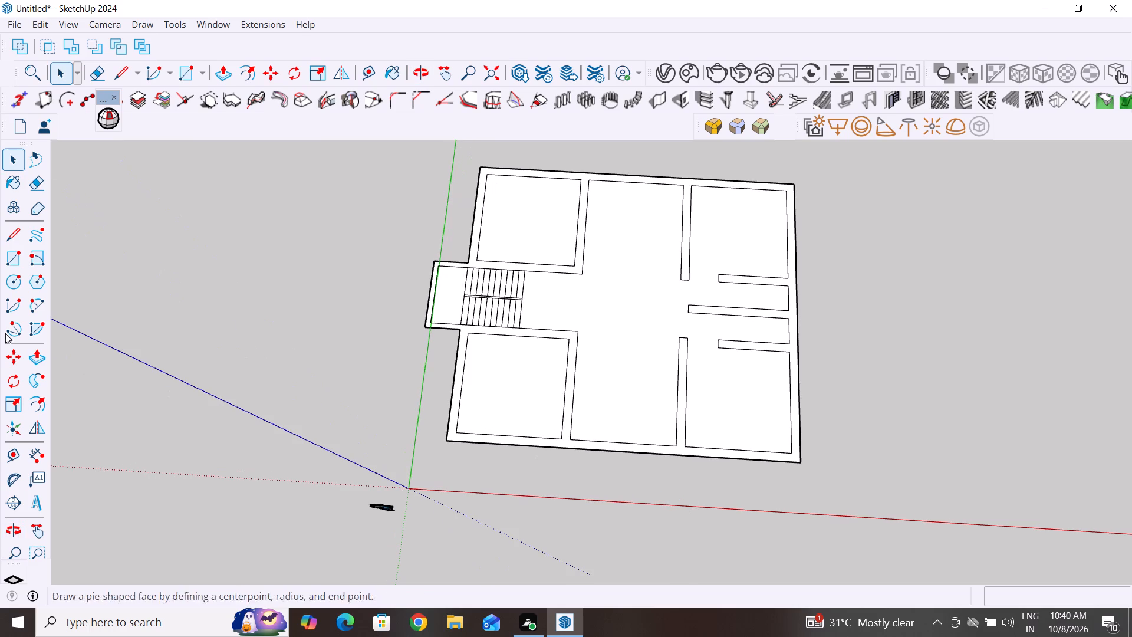
pyautogui.click(9, 234)
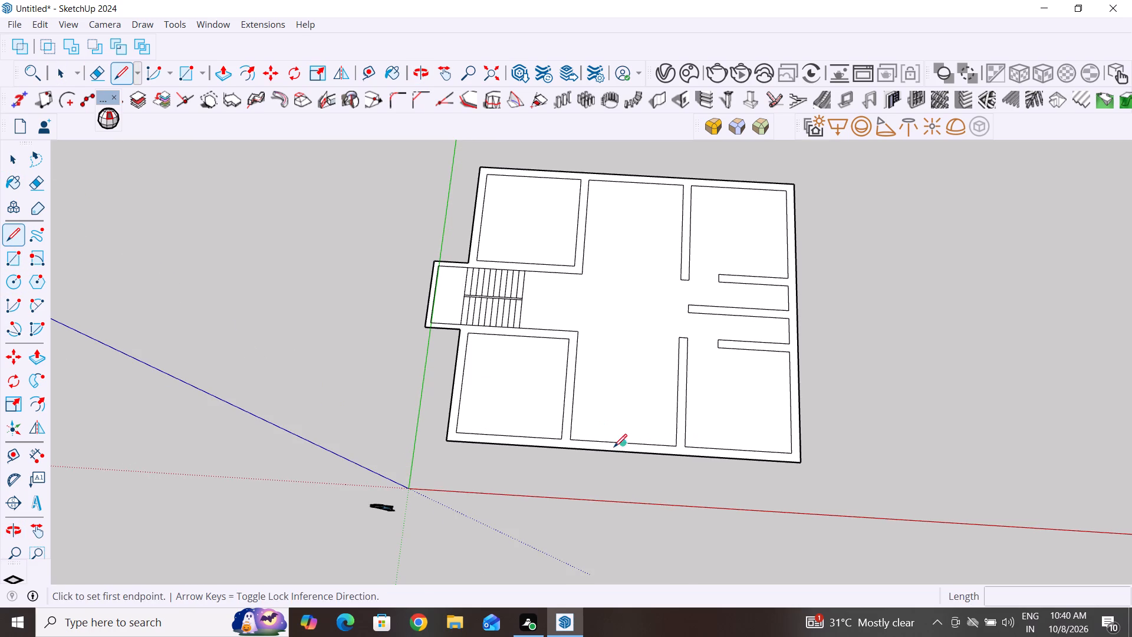
pyautogui.click(624, 443)
pyautogui.click(623, 454)
pyautogui.press('Escape')
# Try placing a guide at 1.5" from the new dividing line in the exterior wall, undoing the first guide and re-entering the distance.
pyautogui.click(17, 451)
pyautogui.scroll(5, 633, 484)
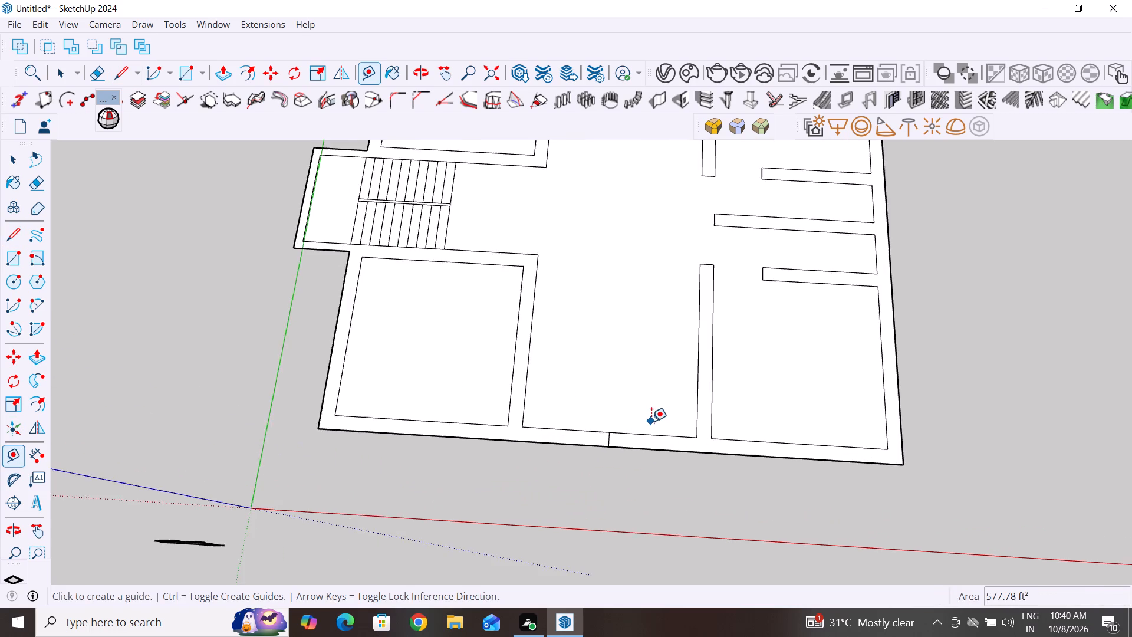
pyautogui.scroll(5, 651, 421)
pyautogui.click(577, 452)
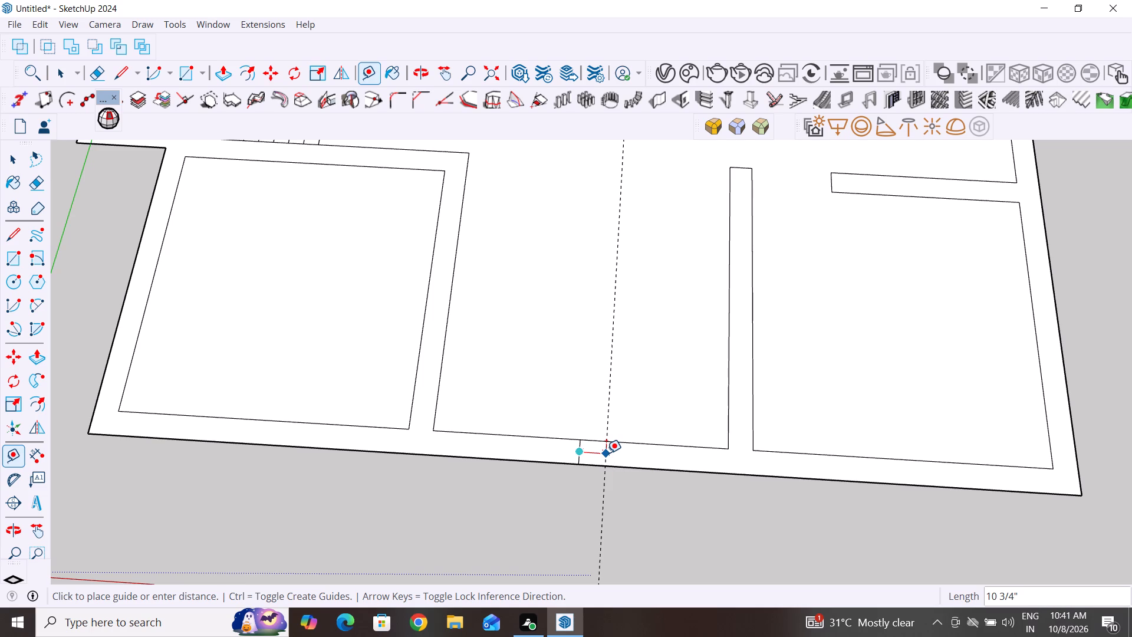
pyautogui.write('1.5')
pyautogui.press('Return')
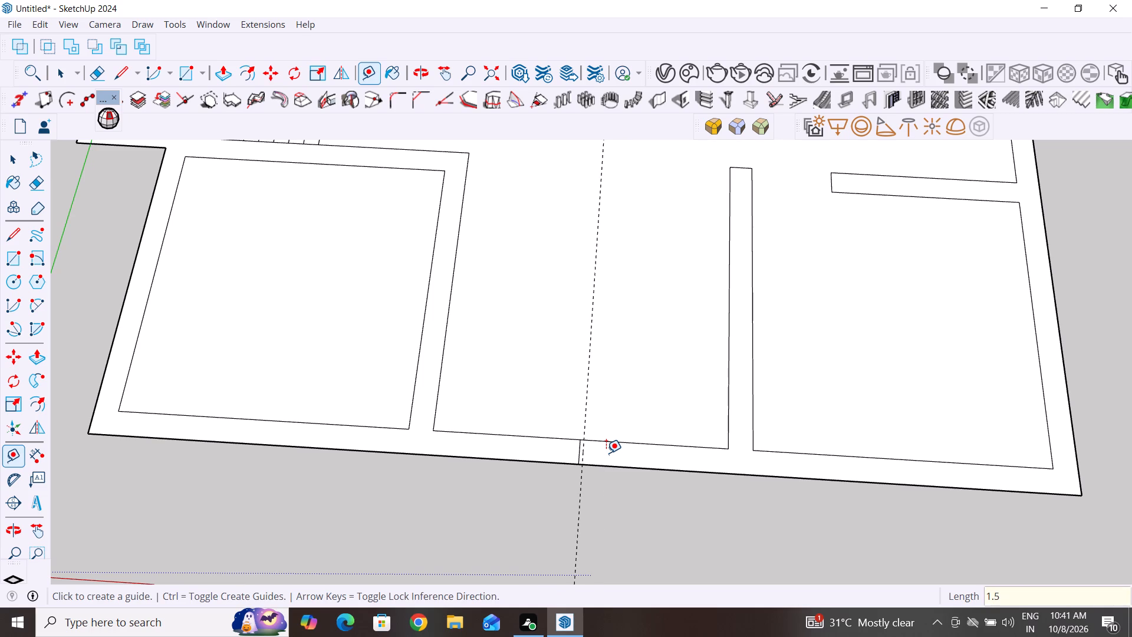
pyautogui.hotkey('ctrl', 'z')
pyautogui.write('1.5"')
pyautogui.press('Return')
# Place a parallel guide 1.5" from the exterior wall's dividing line, on the side away from the staircase.
pyautogui.click(15, 165)
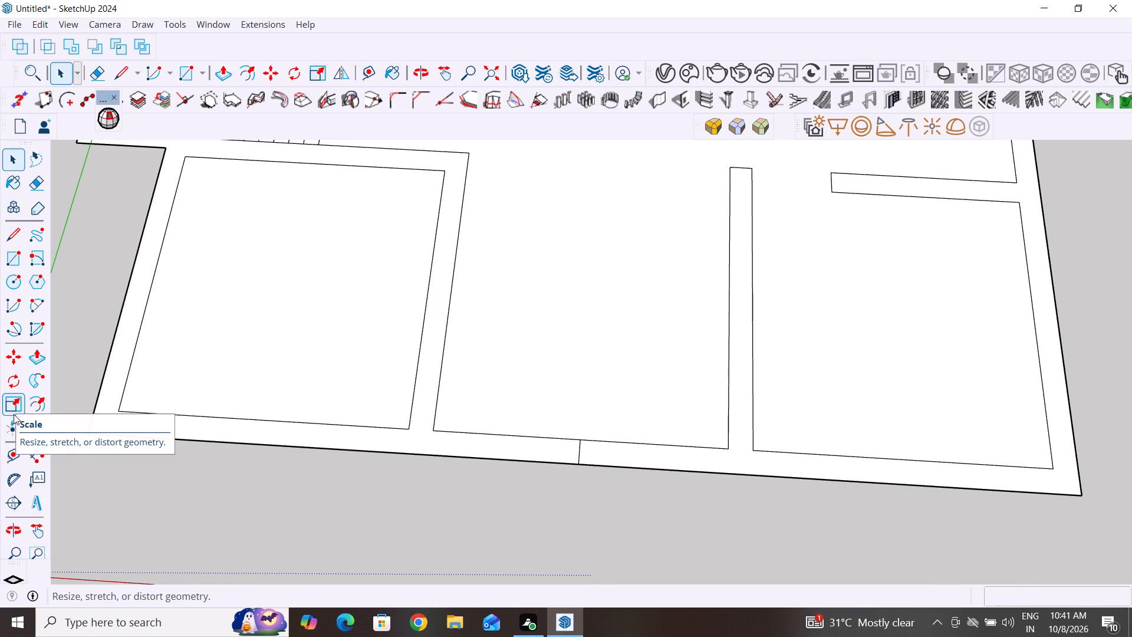
pyautogui.click(21, 455)
pyautogui.scroll(5, 699, 453)
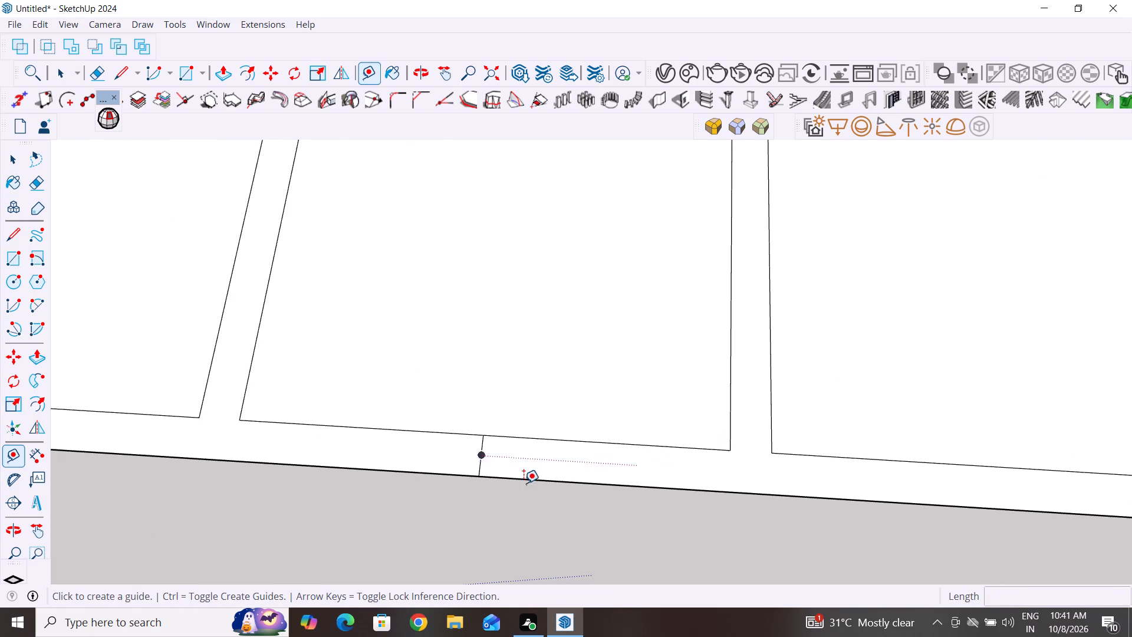
pyautogui.click(482, 457)
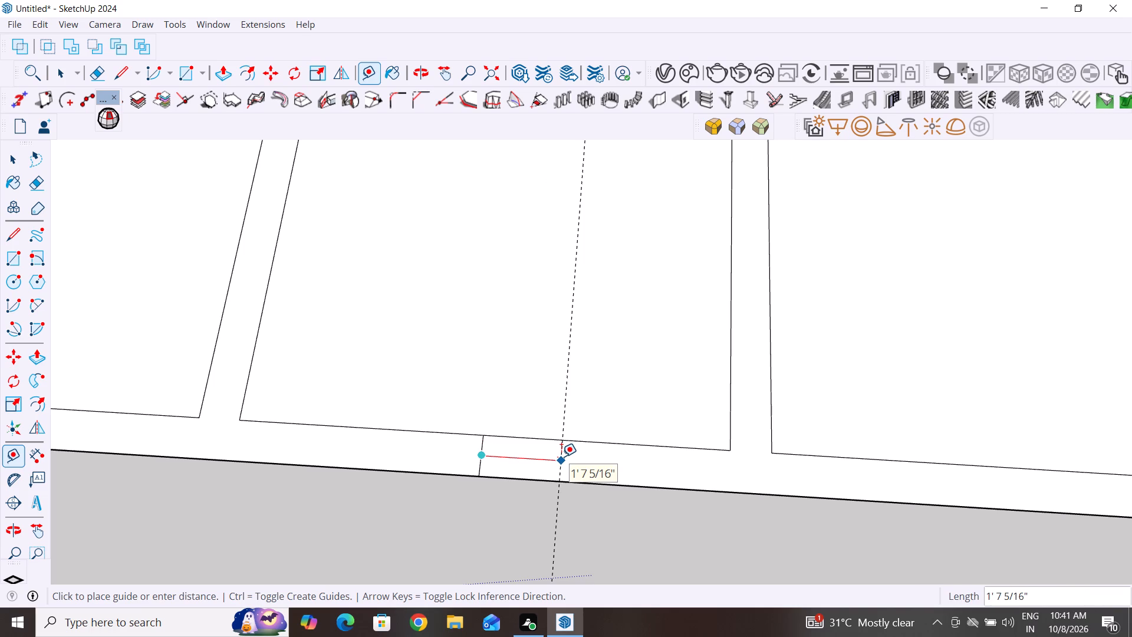
pyautogui.write('1.5"')
pyautogui.press('Return')
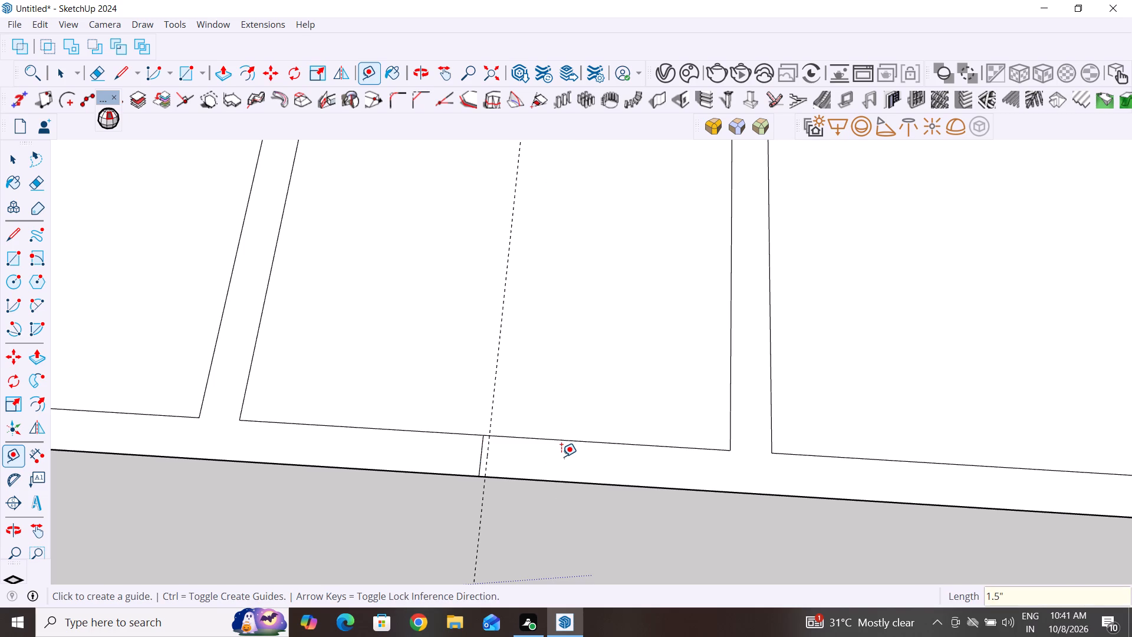
# Undo the 1.5" guide beside the exterior wall's dividing line and try re-entering the distance as 1.5'.
pyautogui.hotkey('ctrl', 'z')
pyautogui.press('4')
pyautogui.press('BackSpace')
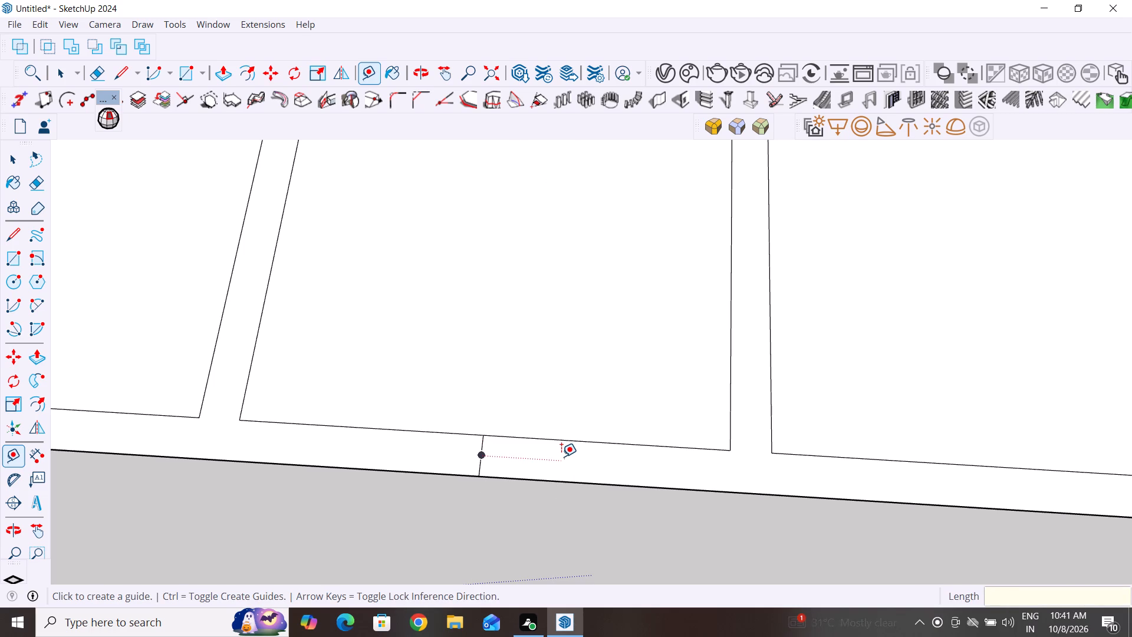
pyautogui.write('1.')
pyautogui.press('Return')
pyautogui.press('5')
pyautogui.press('BackSpace')
pyautogui.press('BackSpace')
pyautogui.write("1.5'")
pyautogui.press('Return')
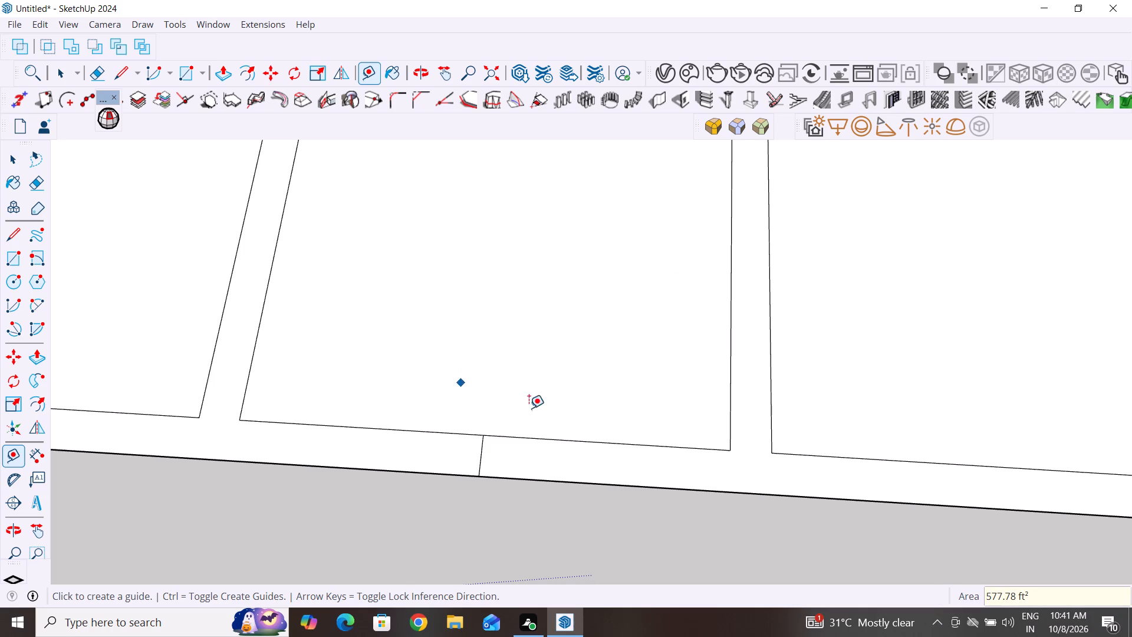
# Place two parallel guides, each 1.5' from the exterior wall's dividing line, one on either side of it.
pyautogui.click(7, 171)
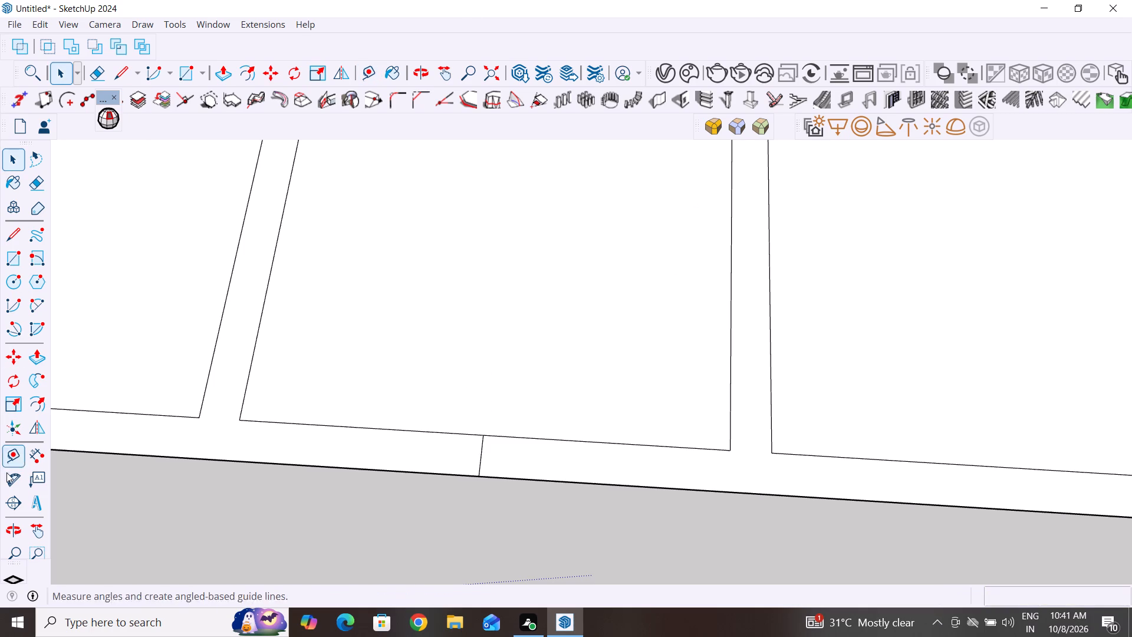
pyautogui.click(9, 459)
pyautogui.click(479, 464)
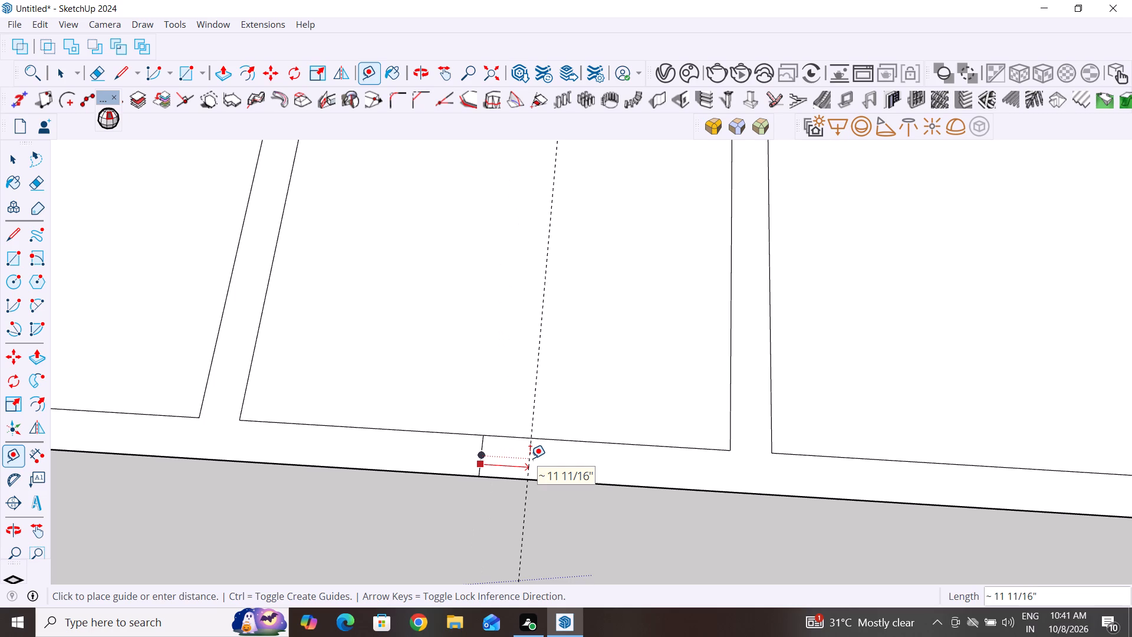
pyautogui.write("1.5'")
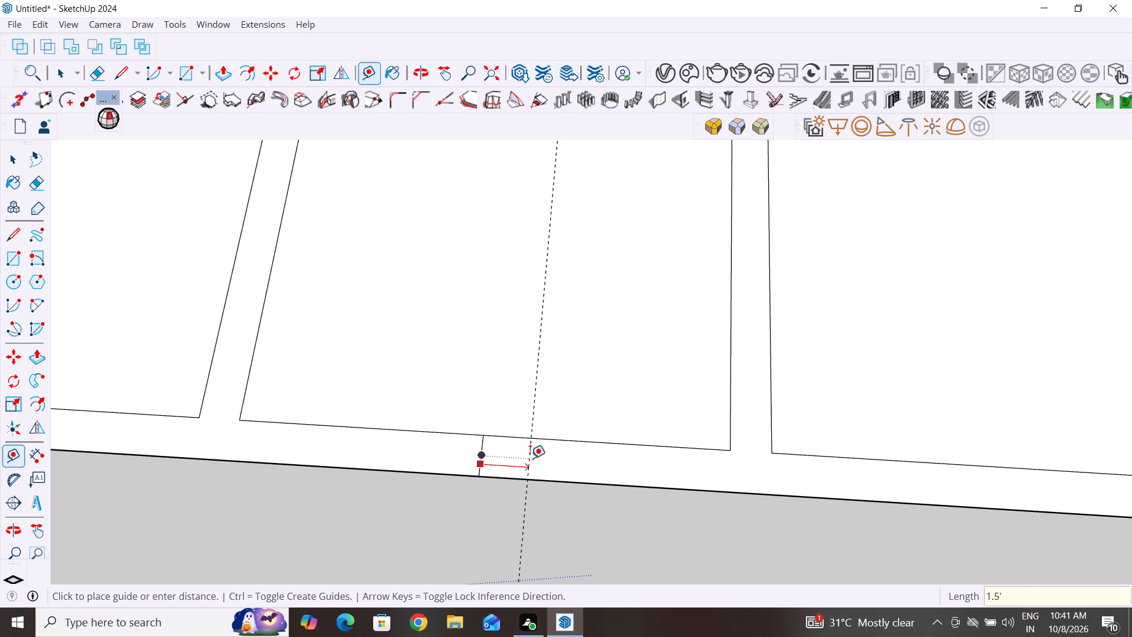
pyautogui.press('Return')
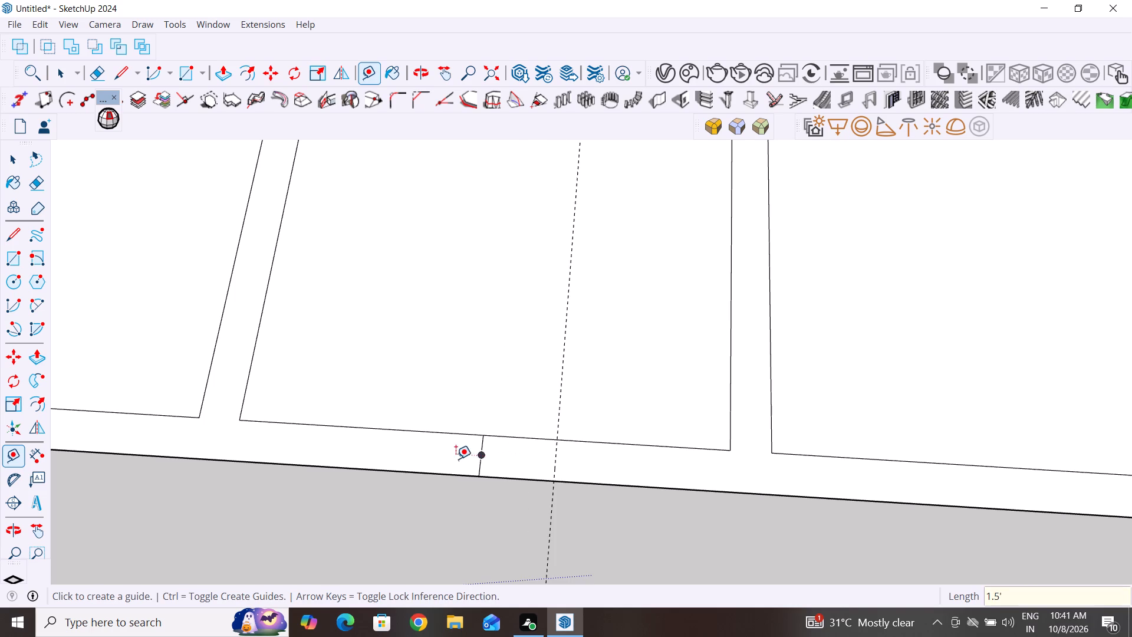
pyautogui.click(479, 450)
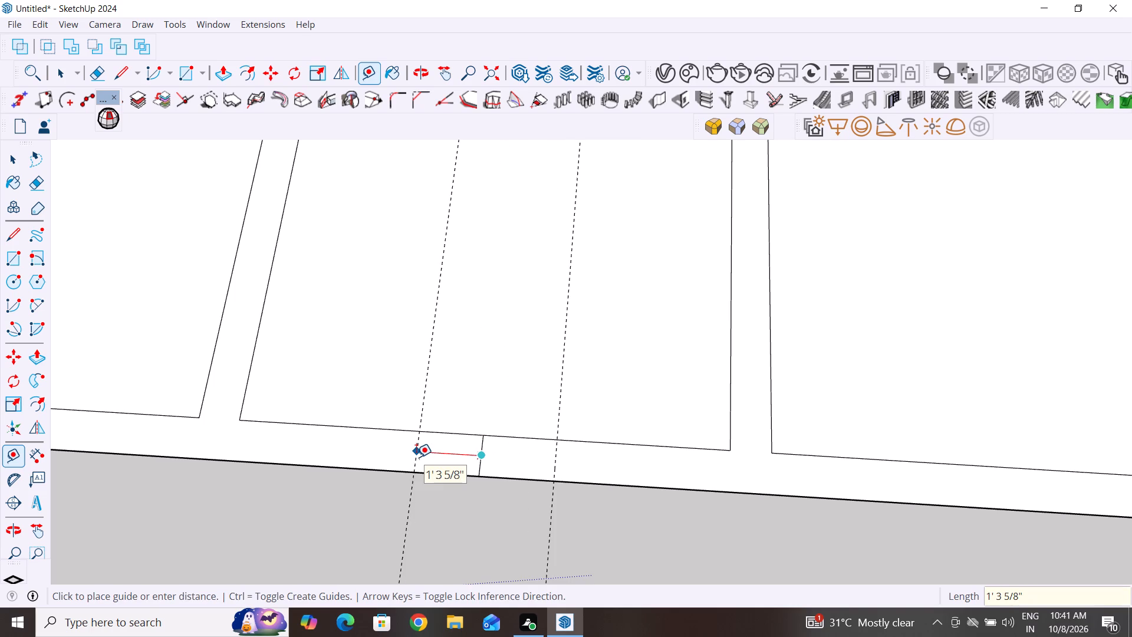
pyautogui.write("1.5'")
pyautogui.press('Return')
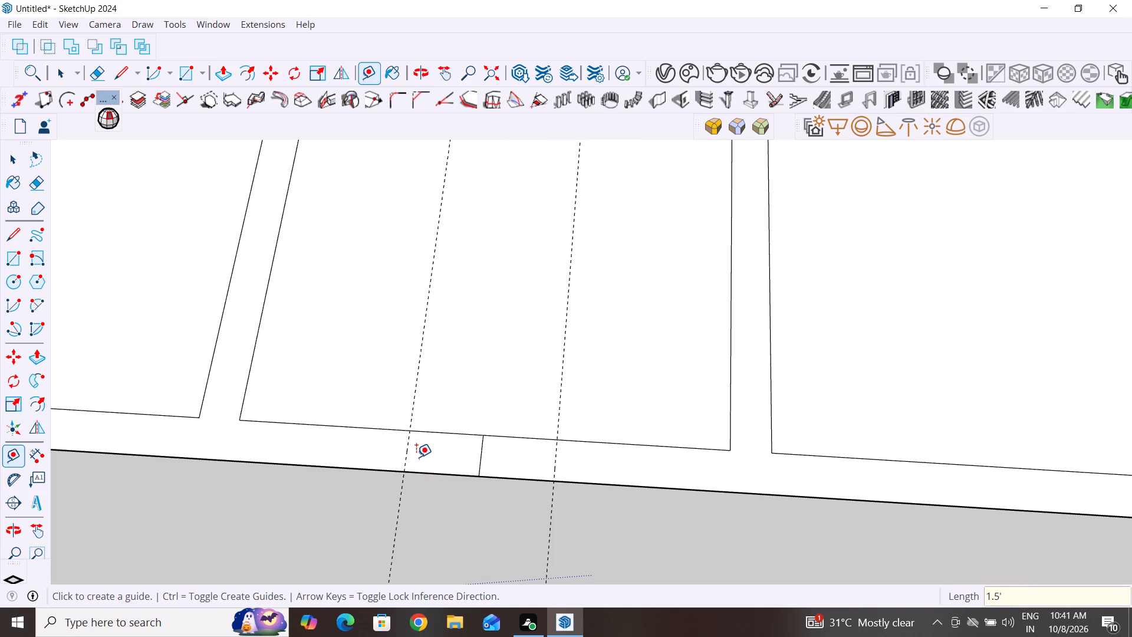
# Draw a 10" line across the exterior wall along each of the two guides to mark the opening's sides.
pyautogui.click(5, 157)
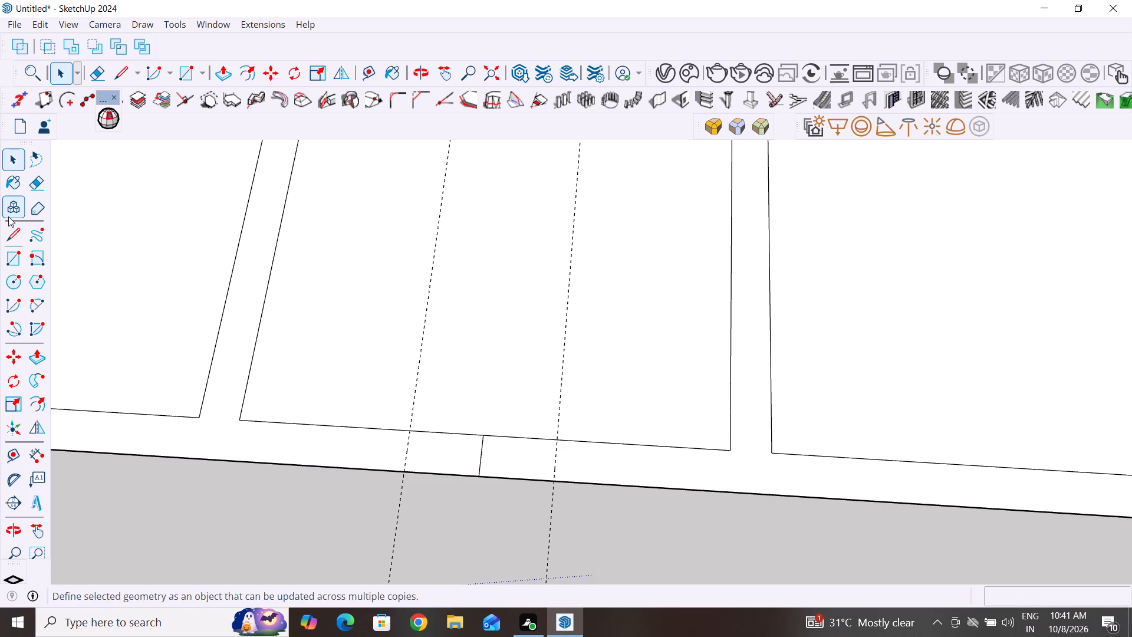
pyautogui.click(7, 224)
pyautogui.scroll(4, 521, 520)
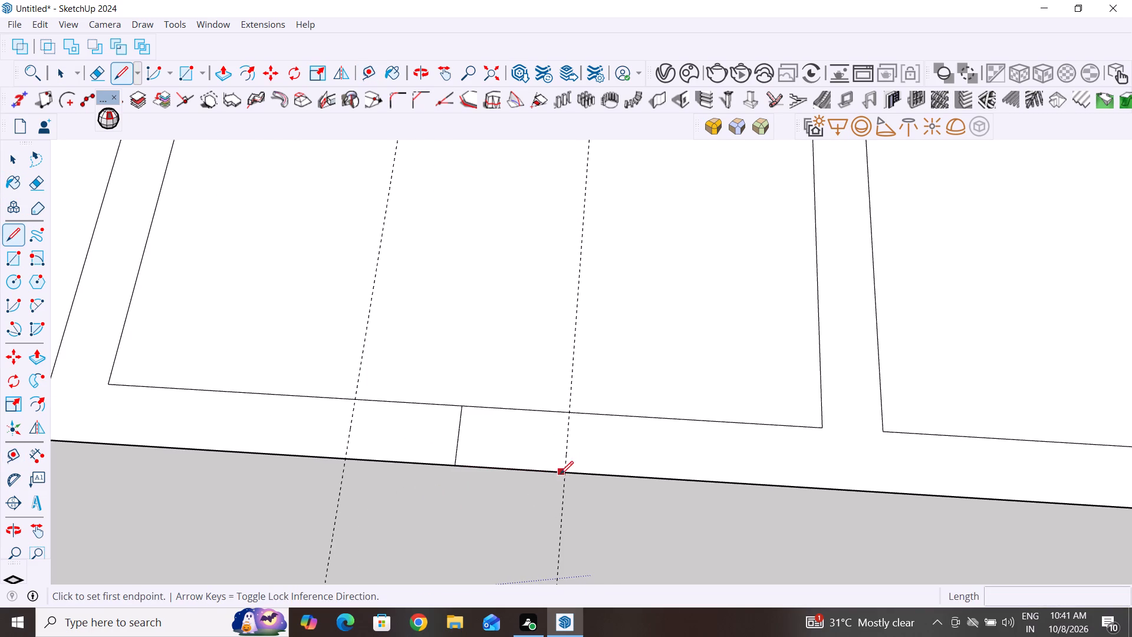
pyautogui.click(564, 474)
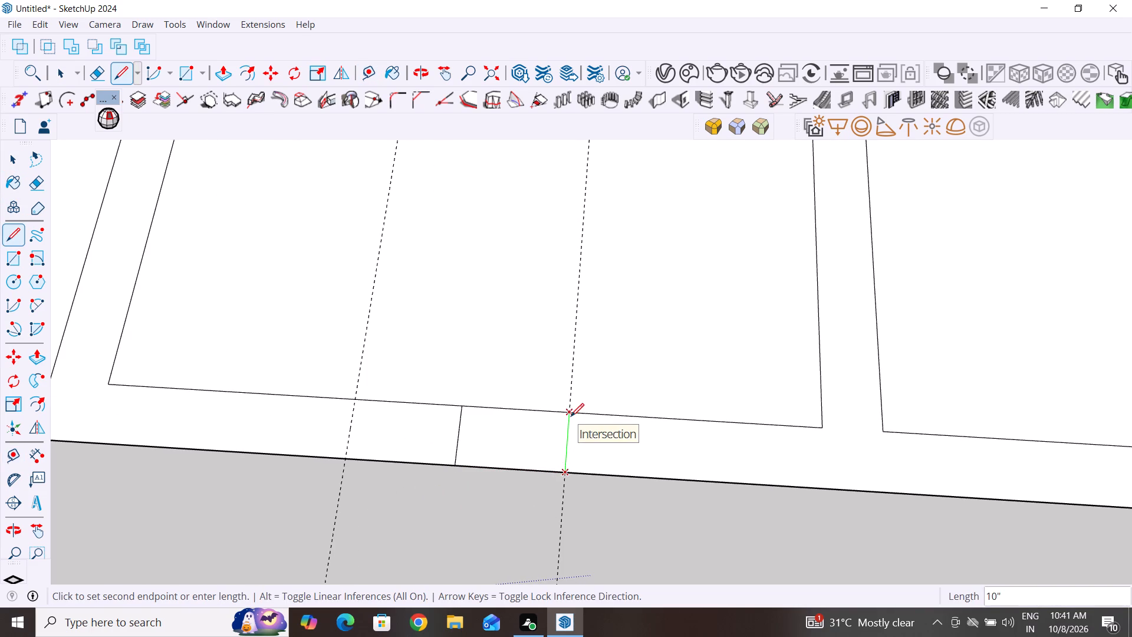
pyautogui.click(569, 415)
pyautogui.click(8, 150)
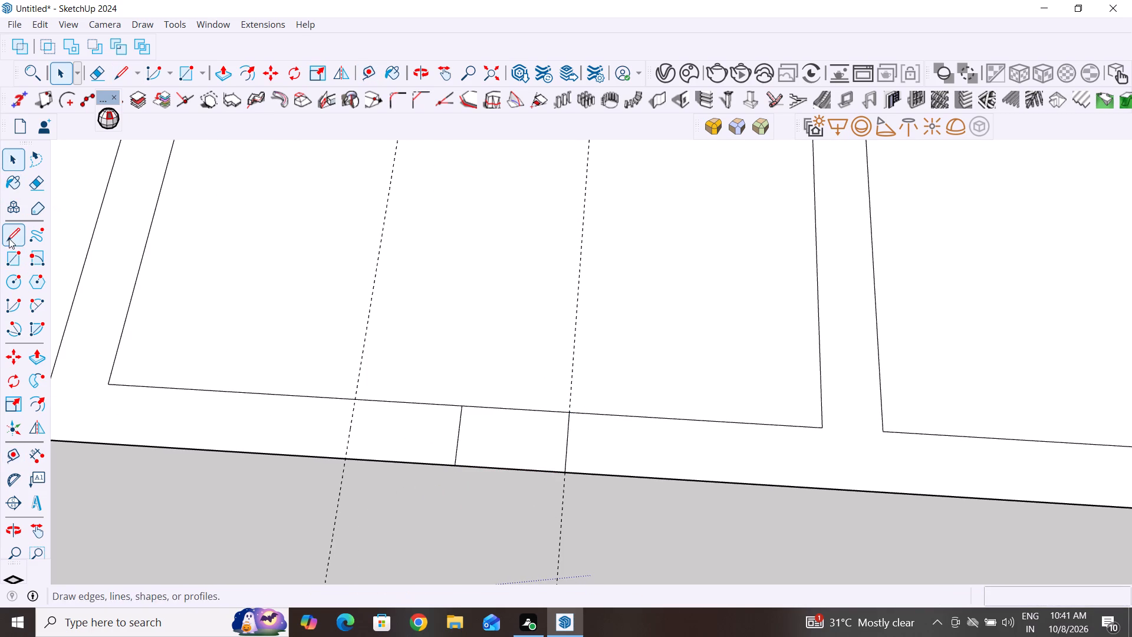
pyautogui.click(9, 238)
pyautogui.click(345, 458)
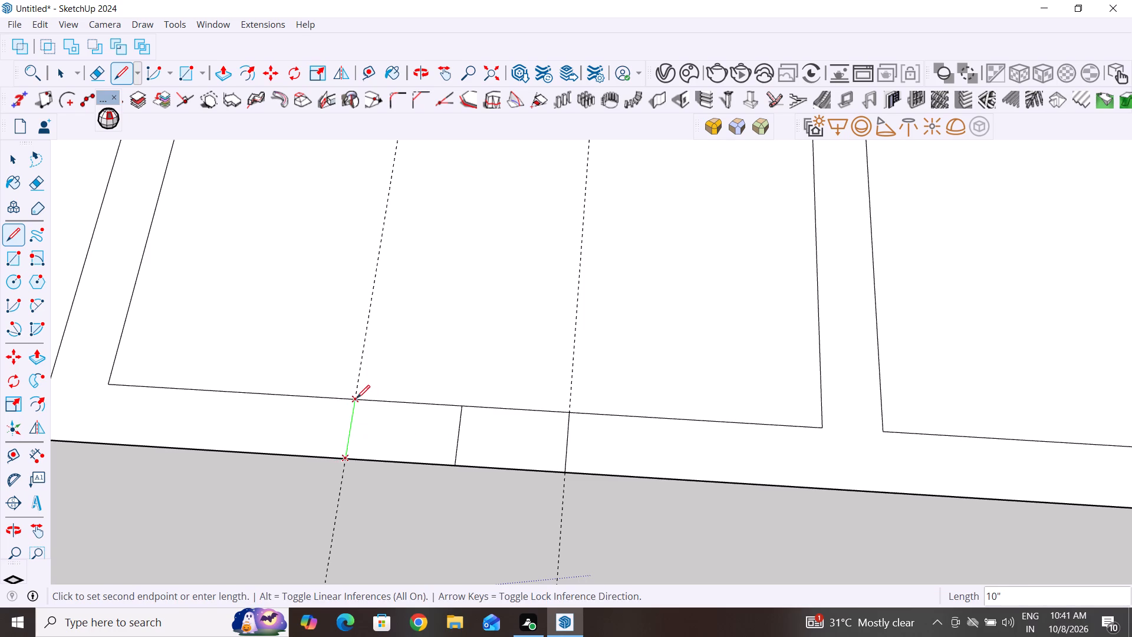
pyautogui.click(357, 398)
pyautogui.click(17, 156)
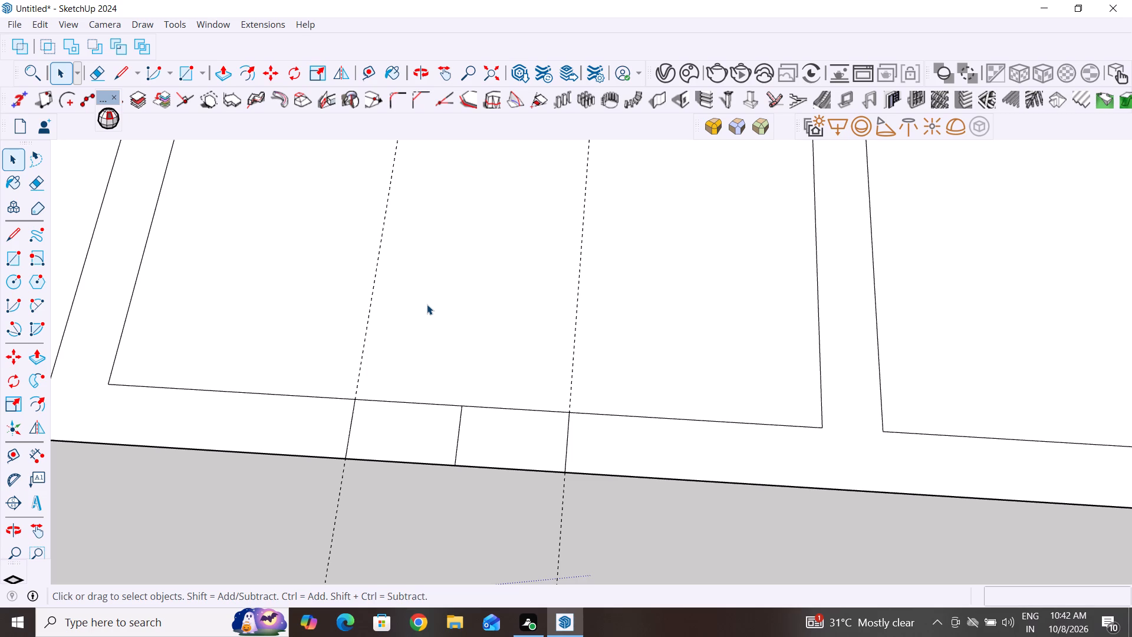
# Examine the whole floor plan and the marked opening with its guides from several angles.
pyautogui.scroll(-11, 509, 423)
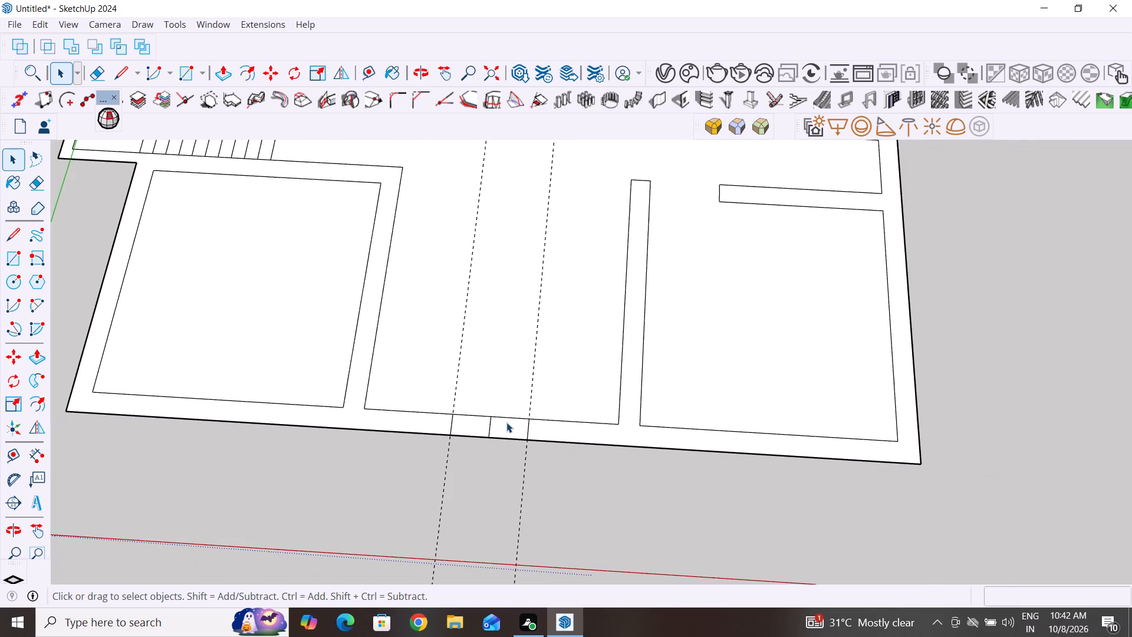
pyautogui.middleClick(542, 543)
pyautogui.moveTo(691, 382); pyautogui.dragTo(469, 320, button='middle')
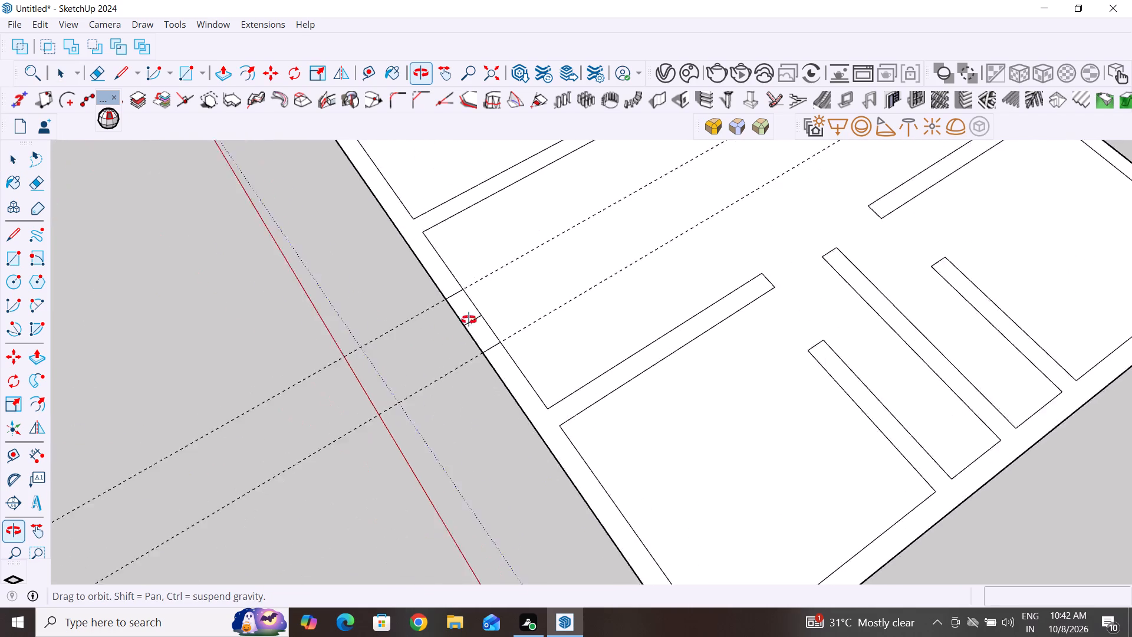
pyautogui.moveTo(469, 320); pyautogui.dragTo(529, 253, button='middle')
pyautogui.scroll(-4, 551, 373)
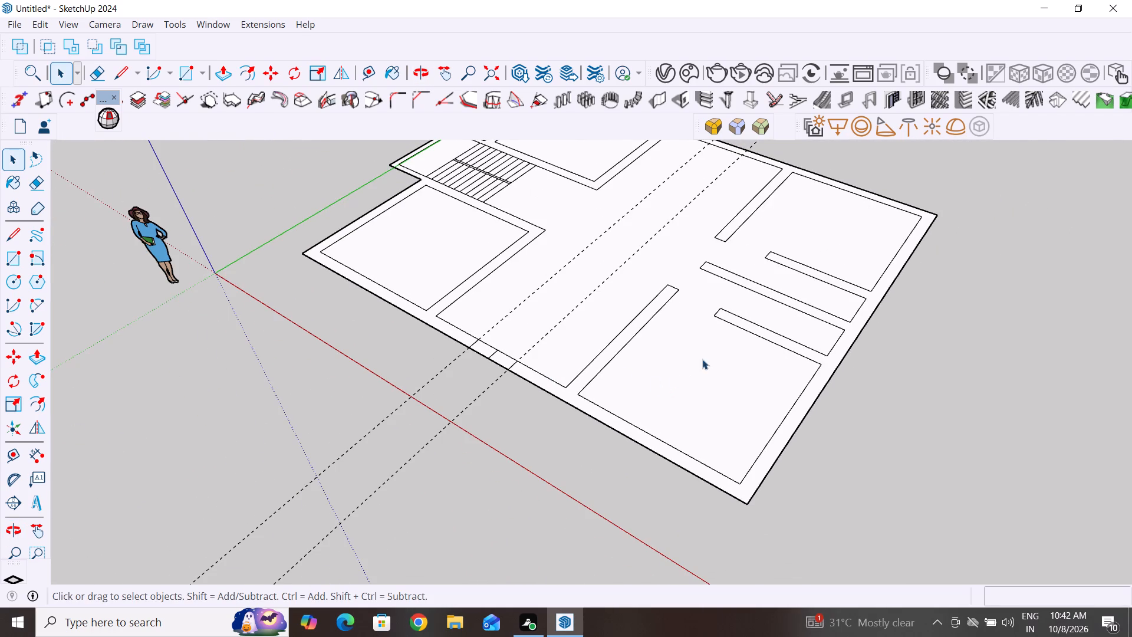
pyautogui.moveTo(710, 354); pyautogui.dragTo(534, 392, button='middle')
pyautogui.scroll(-5, 616, 362)
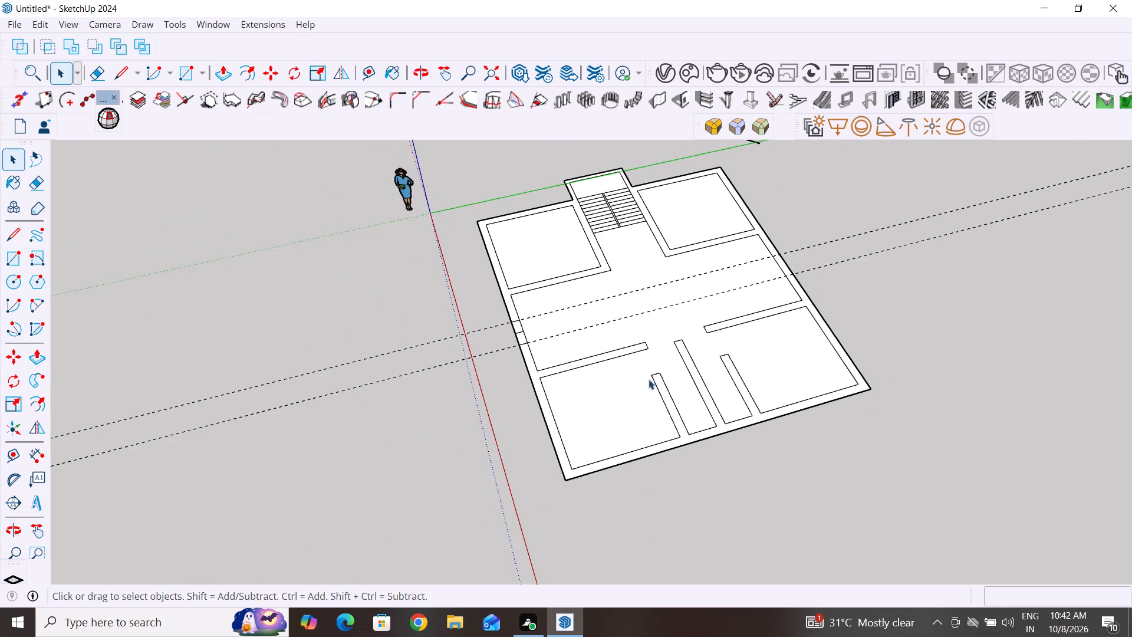
pyautogui.moveTo(649, 380); pyautogui.dragTo(761, 385, button='middle')
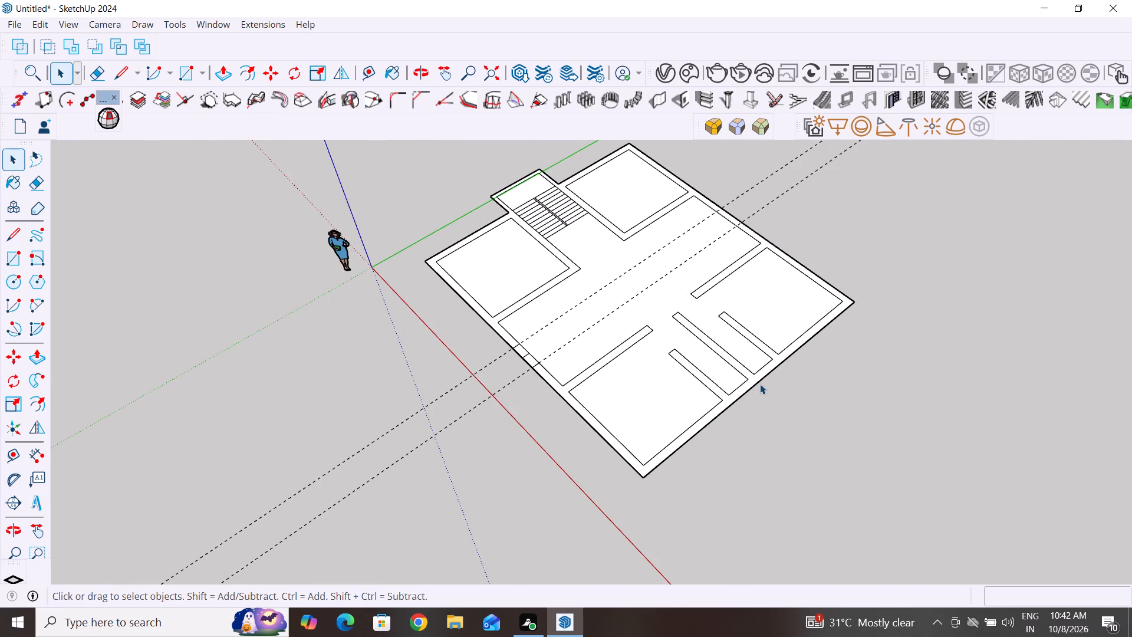
pyautogui.scroll(5, 656, 362)
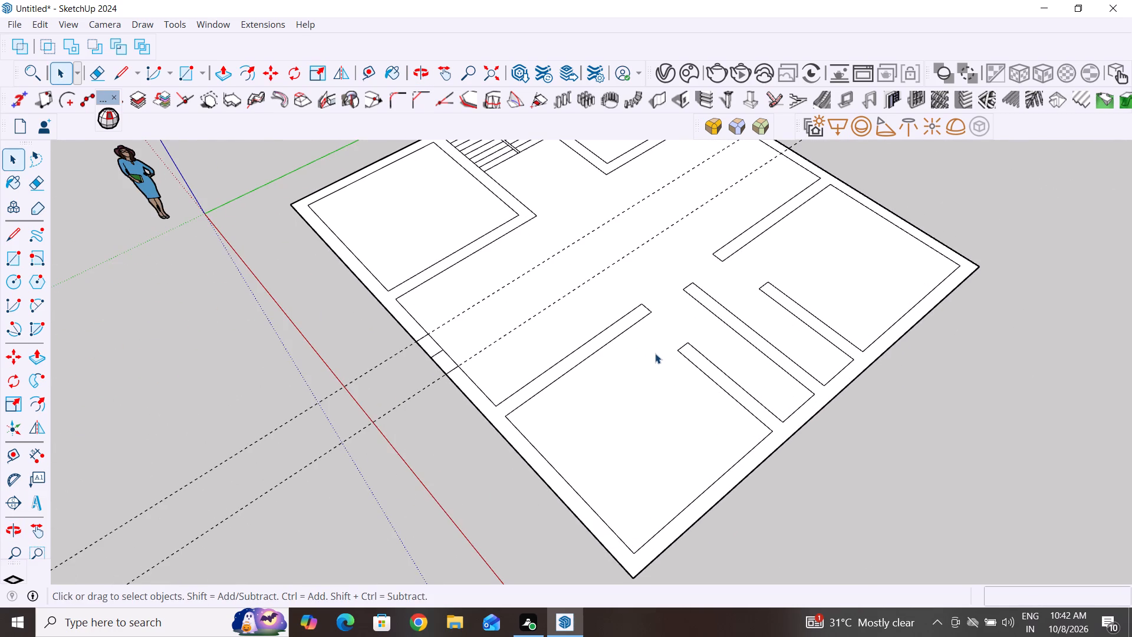
pyautogui.moveTo(616, 350); pyautogui.dragTo(801, 333, button='middle')
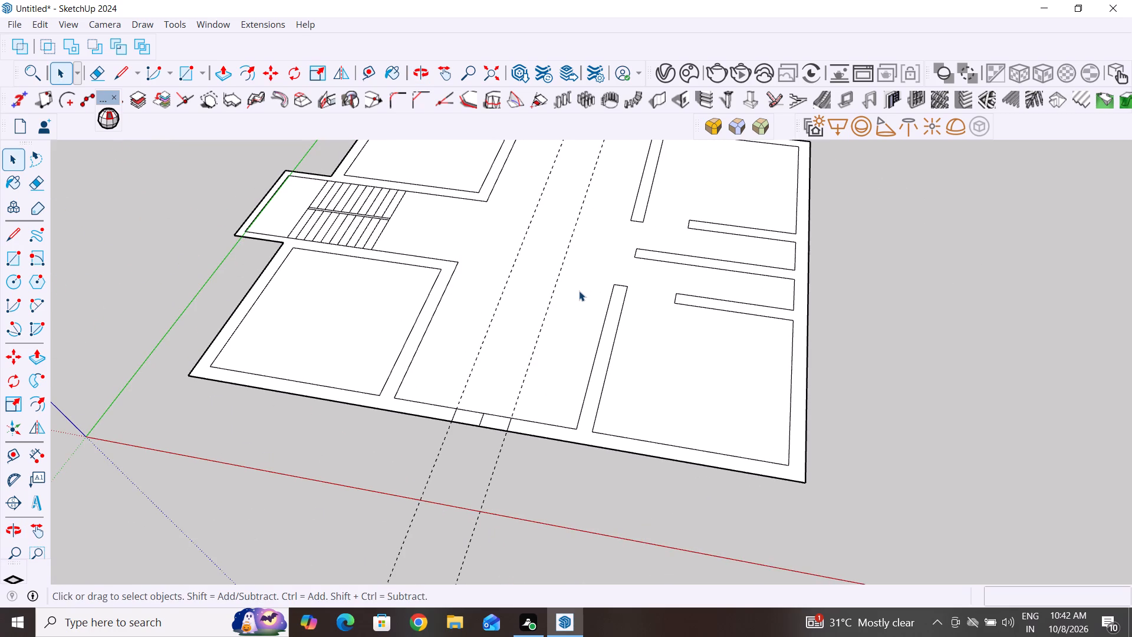
pyautogui.scroll(2, 579, 291)
pyautogui.scroll(-2, 579, 291)
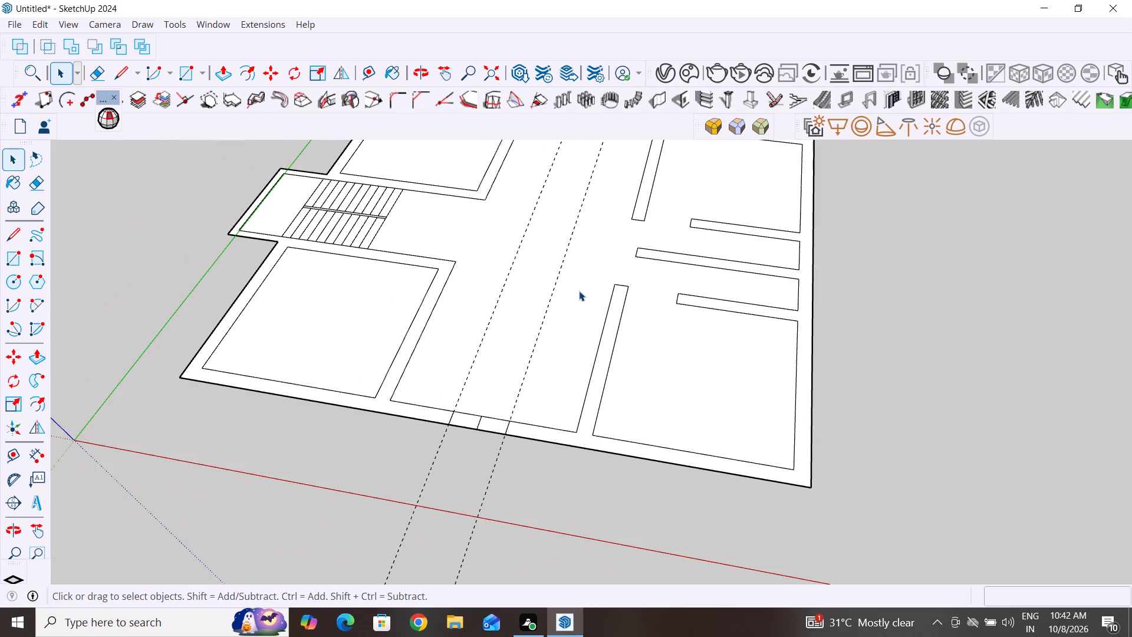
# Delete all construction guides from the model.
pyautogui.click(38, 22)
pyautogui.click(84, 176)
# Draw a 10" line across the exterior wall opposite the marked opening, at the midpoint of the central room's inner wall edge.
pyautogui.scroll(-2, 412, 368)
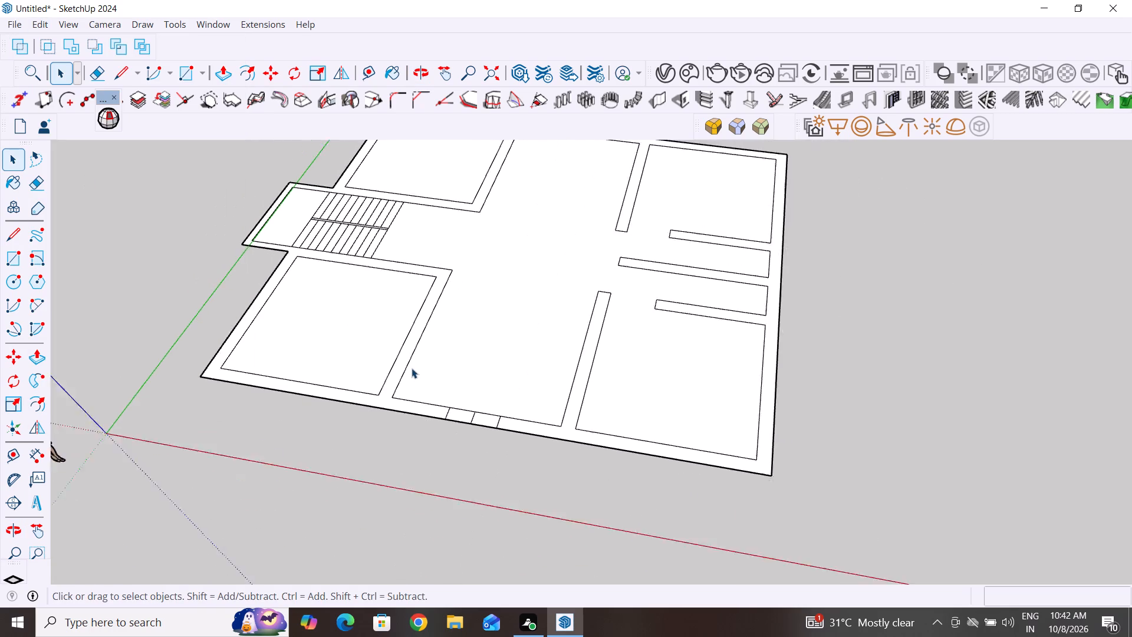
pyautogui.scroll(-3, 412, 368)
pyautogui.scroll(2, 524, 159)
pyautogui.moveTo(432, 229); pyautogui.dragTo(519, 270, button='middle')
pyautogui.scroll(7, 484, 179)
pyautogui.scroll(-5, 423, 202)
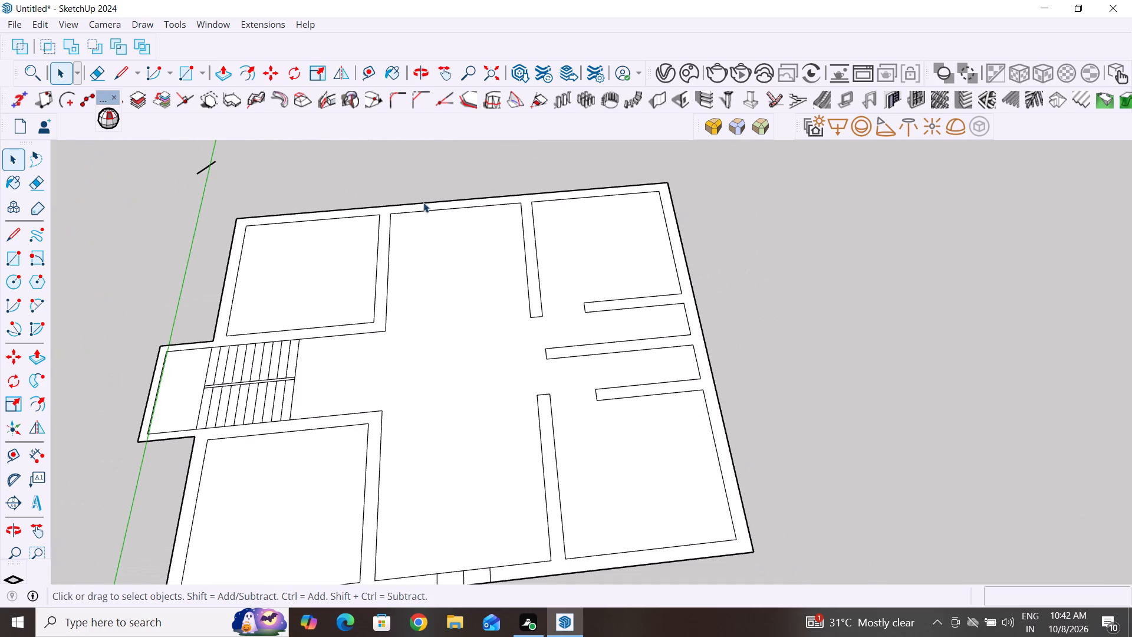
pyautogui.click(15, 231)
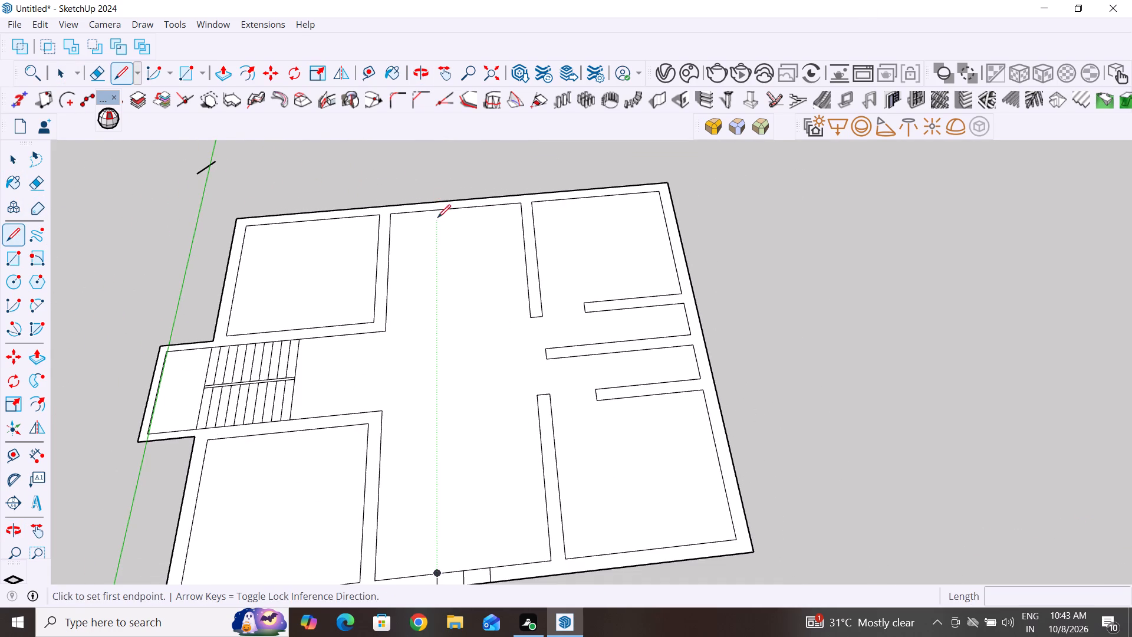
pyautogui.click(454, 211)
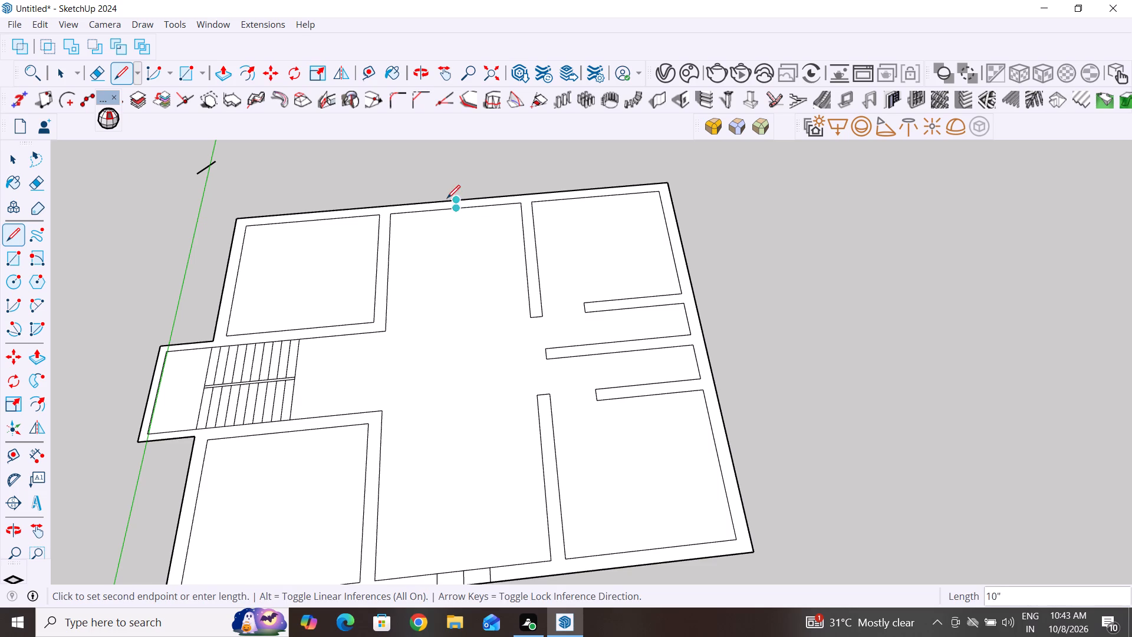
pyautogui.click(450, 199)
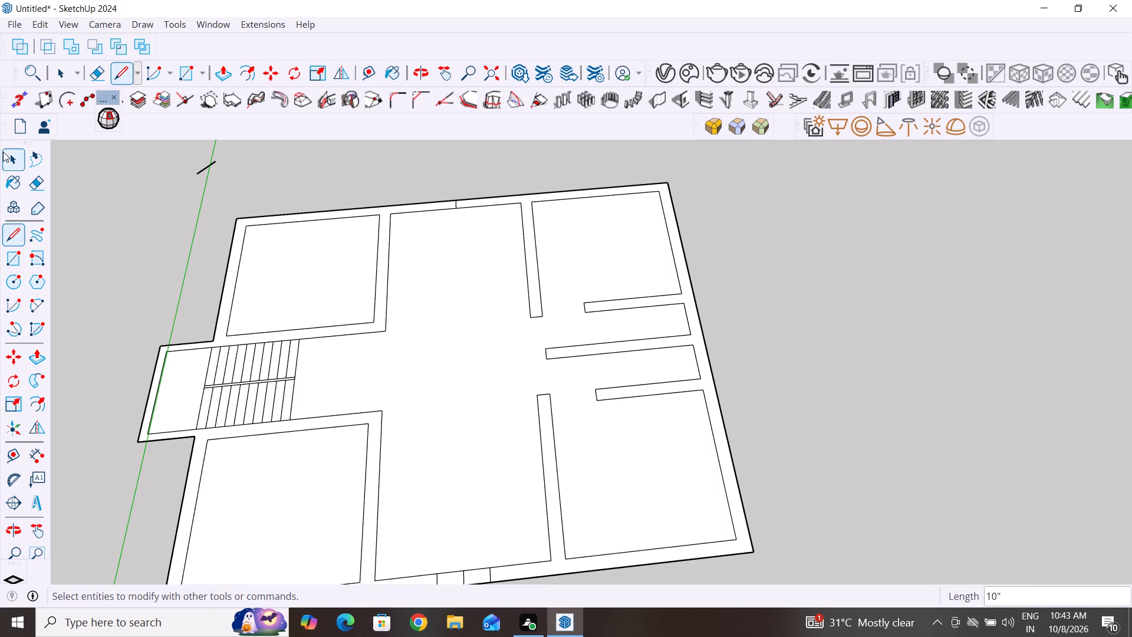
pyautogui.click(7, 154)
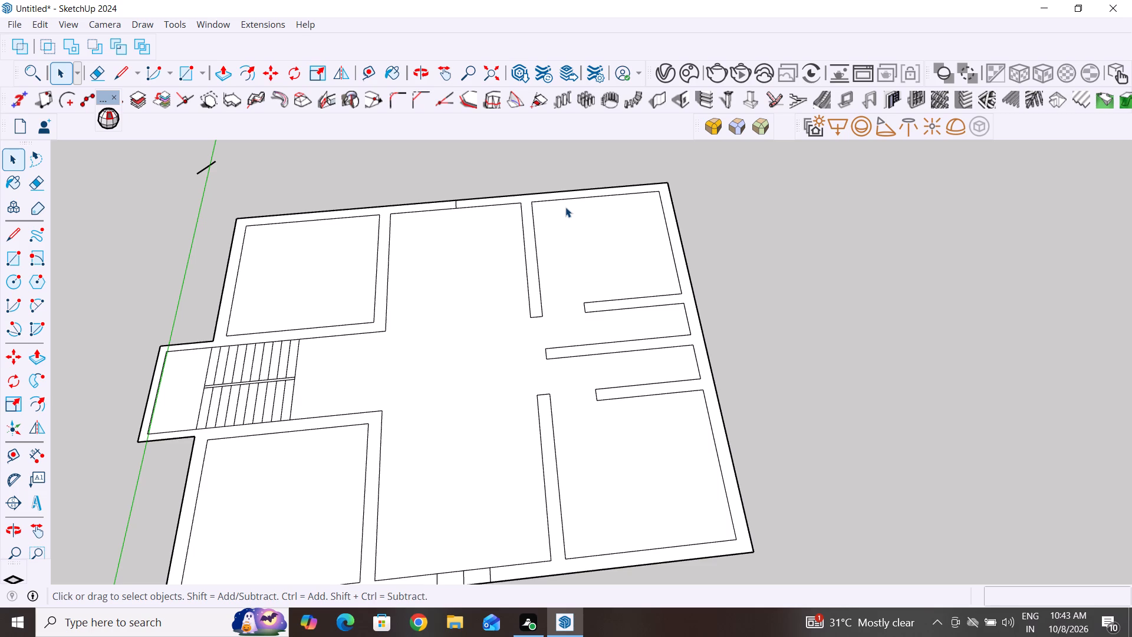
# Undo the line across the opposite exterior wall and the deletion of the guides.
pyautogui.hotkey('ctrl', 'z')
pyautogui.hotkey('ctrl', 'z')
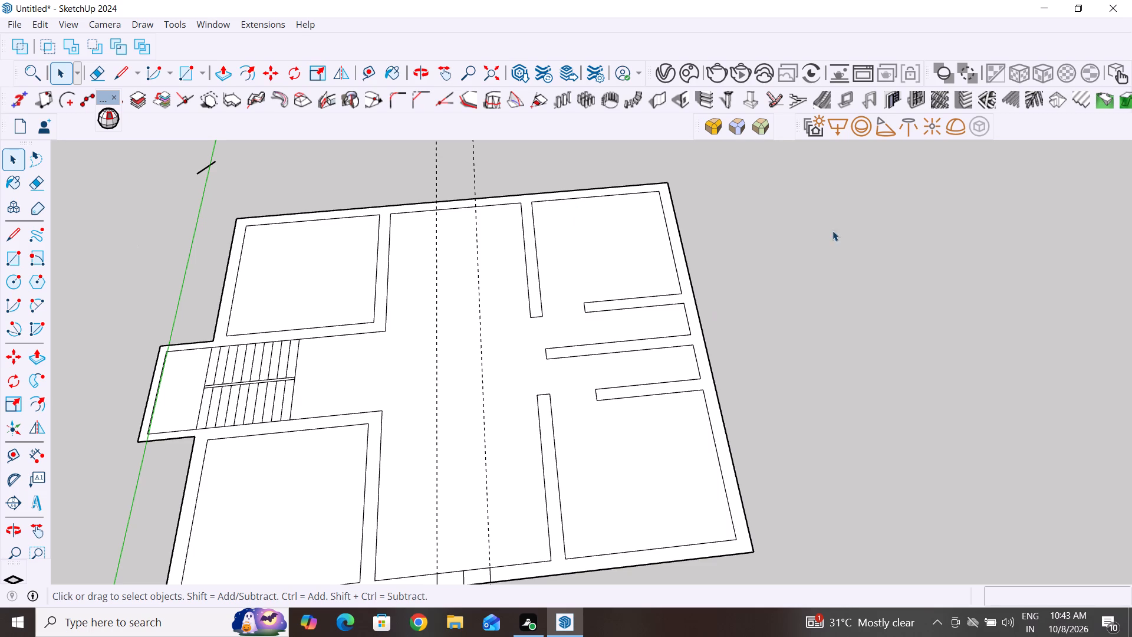
# Draw a 10" line across the exterior wall opposite the marked opening, at the midpoint of the central room's inner wall edge.
pyautogui.click(14, 239)
pyautogui.scroll(3, 465, 189)
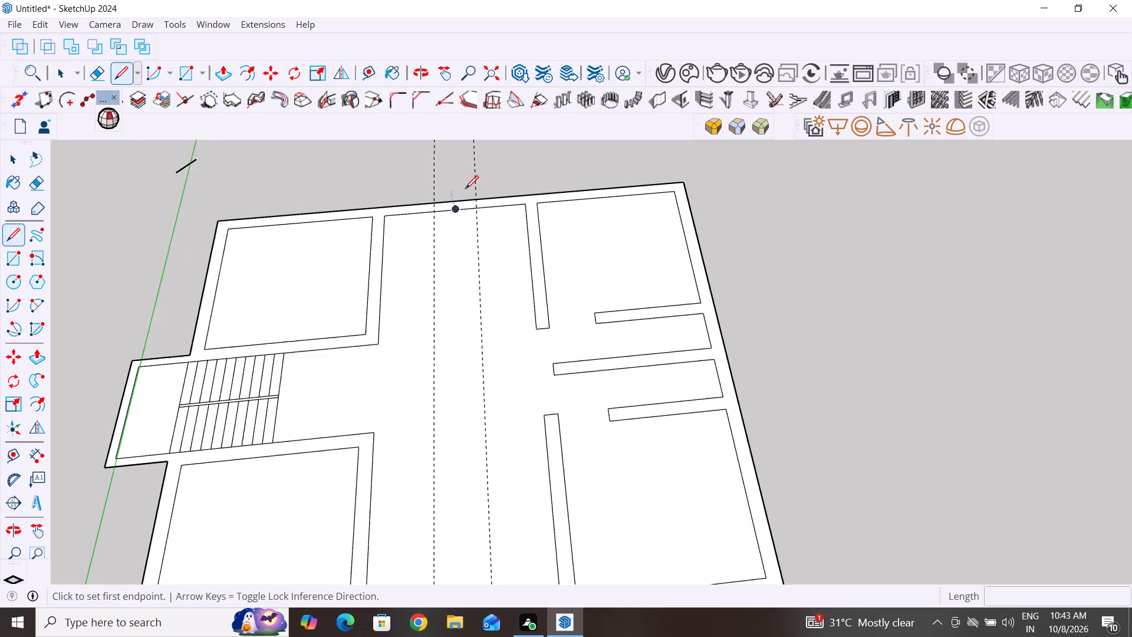
pyautogui.scroll(5, 465, 189)
pyautogui.click(450, 224)
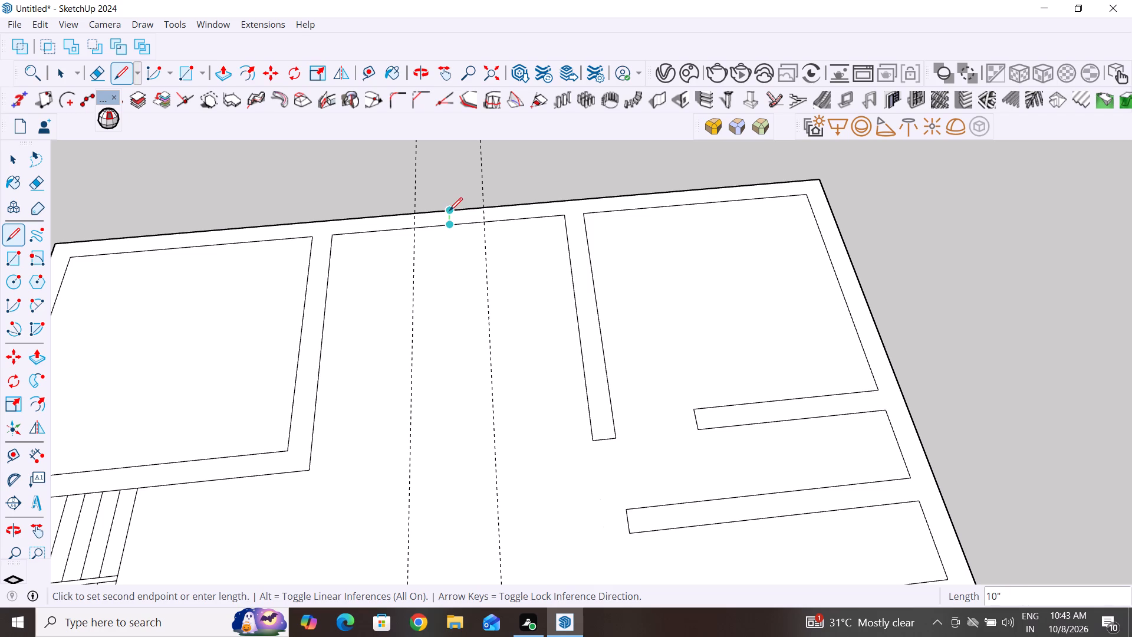
pyautogui.click(448, 209)
pyautogui.press('space')
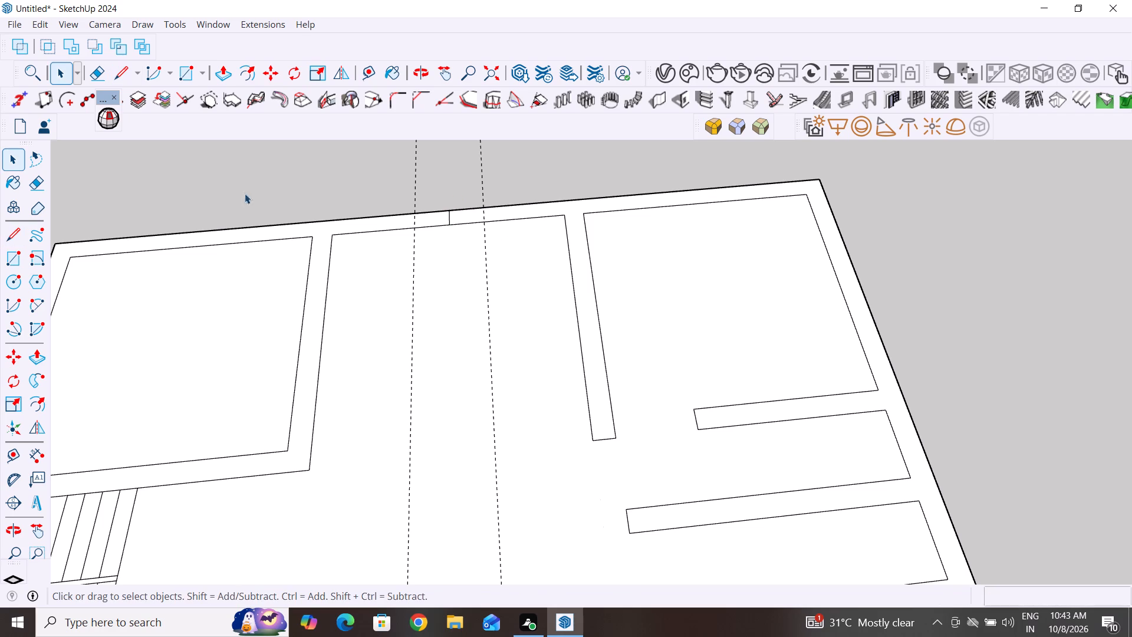
# Draw two 10" lines across the central room's exterior wall along the two dashed guides, one either side of the midpoint line.
pyautogui.click(19, 234)
pyautogui.scroll(2, 529, 234)
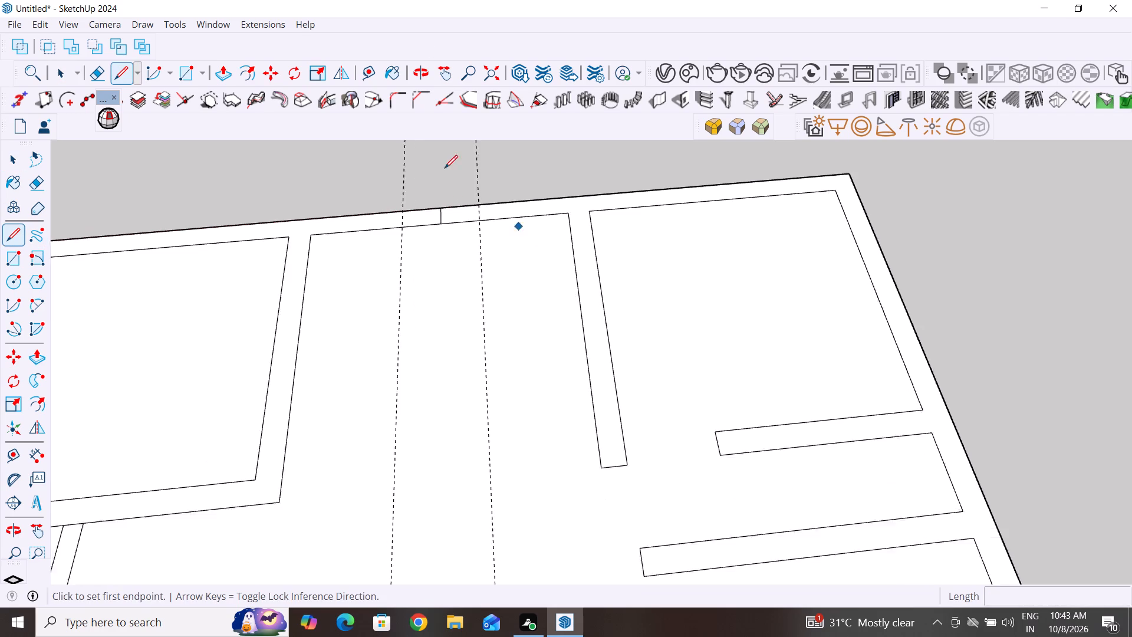
pyautogui.scroll(12, 445, 168)
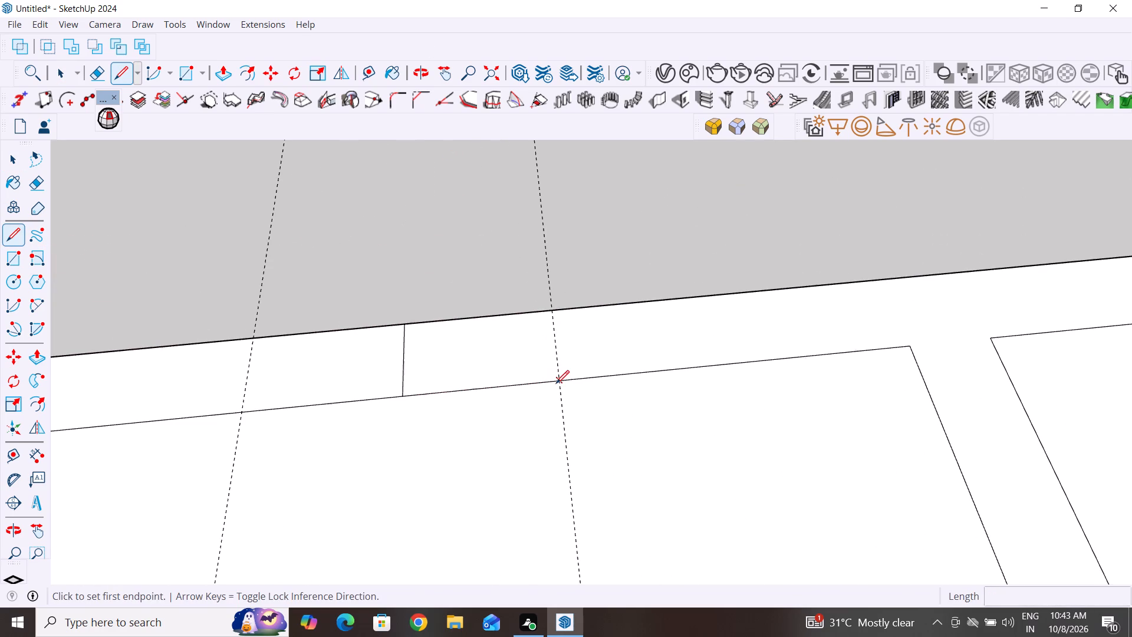
pyautogui.click(556, 383)
pyautogui.click(551, 311)
pyautogui.press('space')
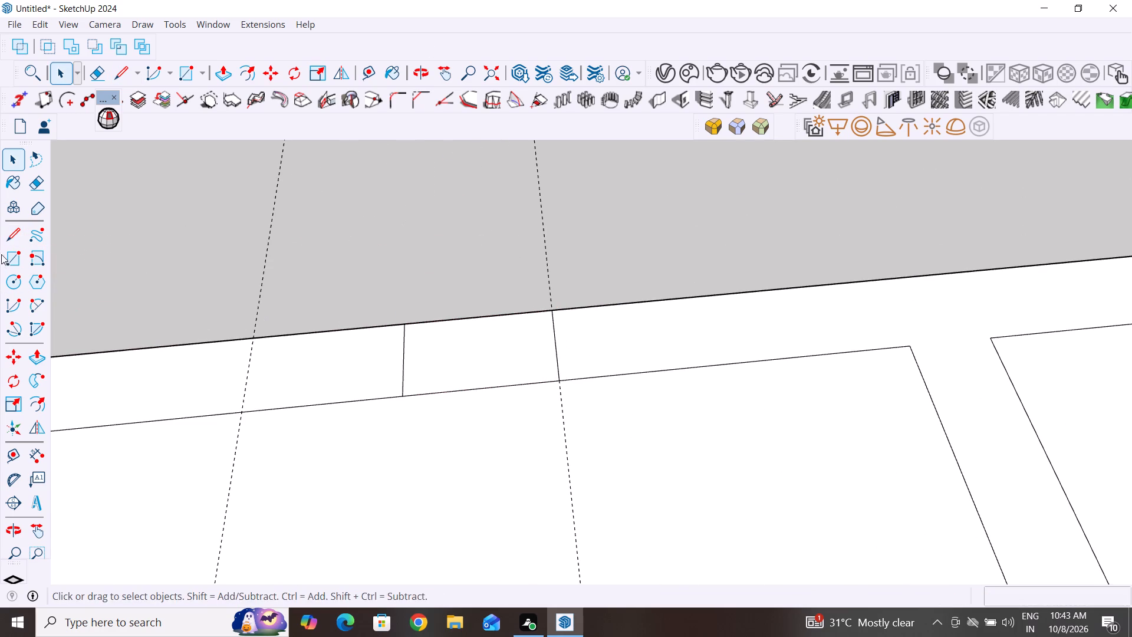
pyautogui.click(11, 230)
pyautogui.click(241, 414)
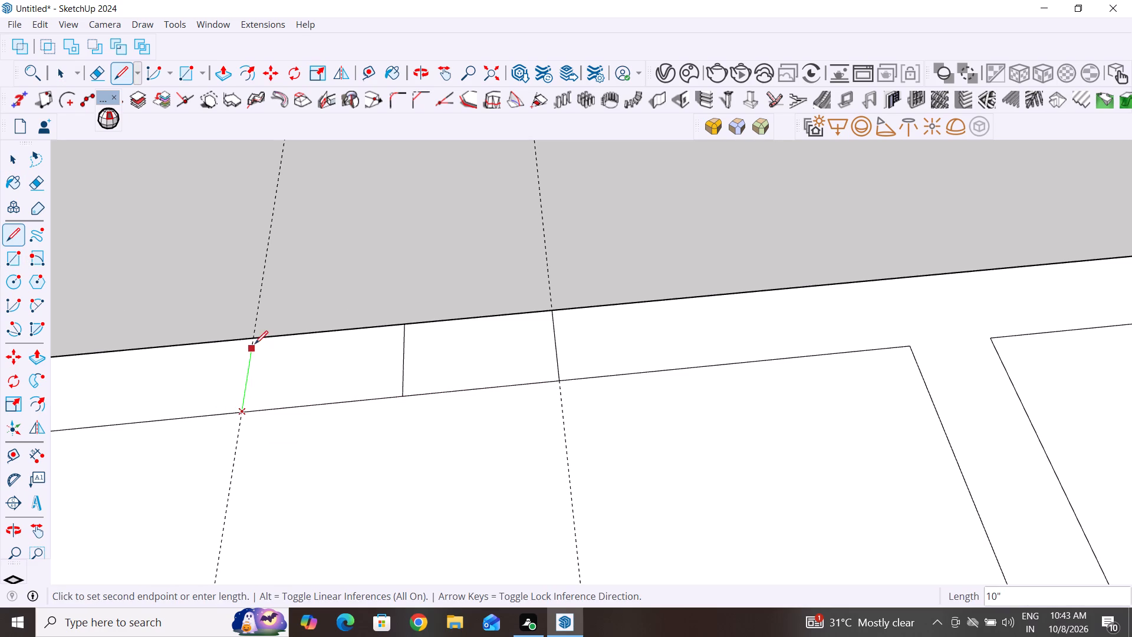
pyautogui.click(255, 339)
pyautogui.press('space')
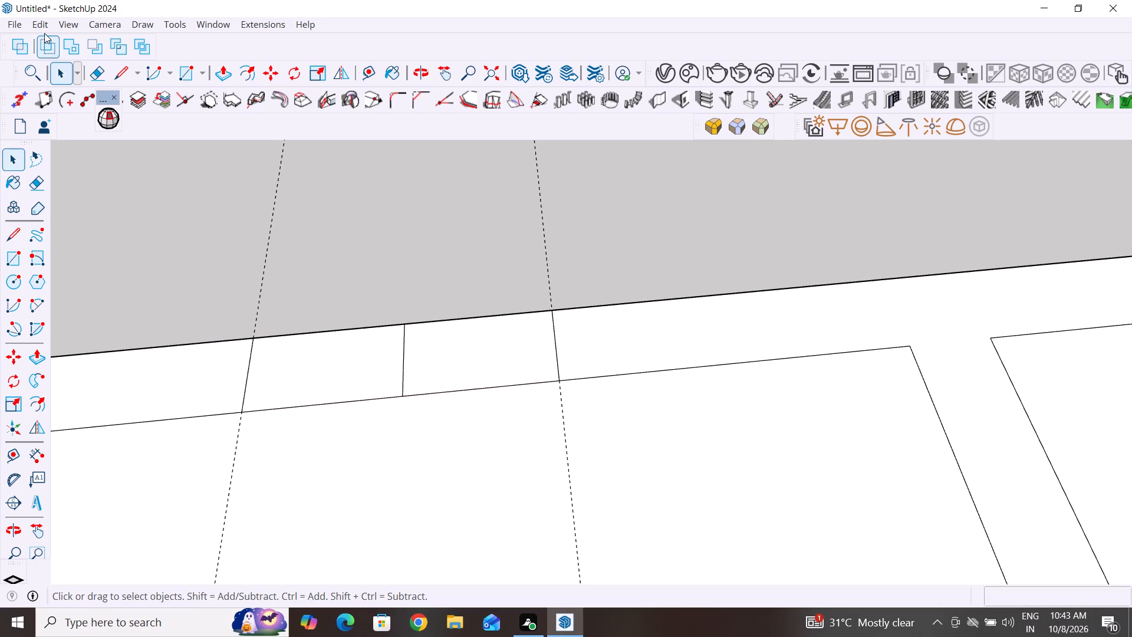
# Delete all construction guides from the model.
pyautogui.click(38, 23)
pyautogui.click(87, 178)
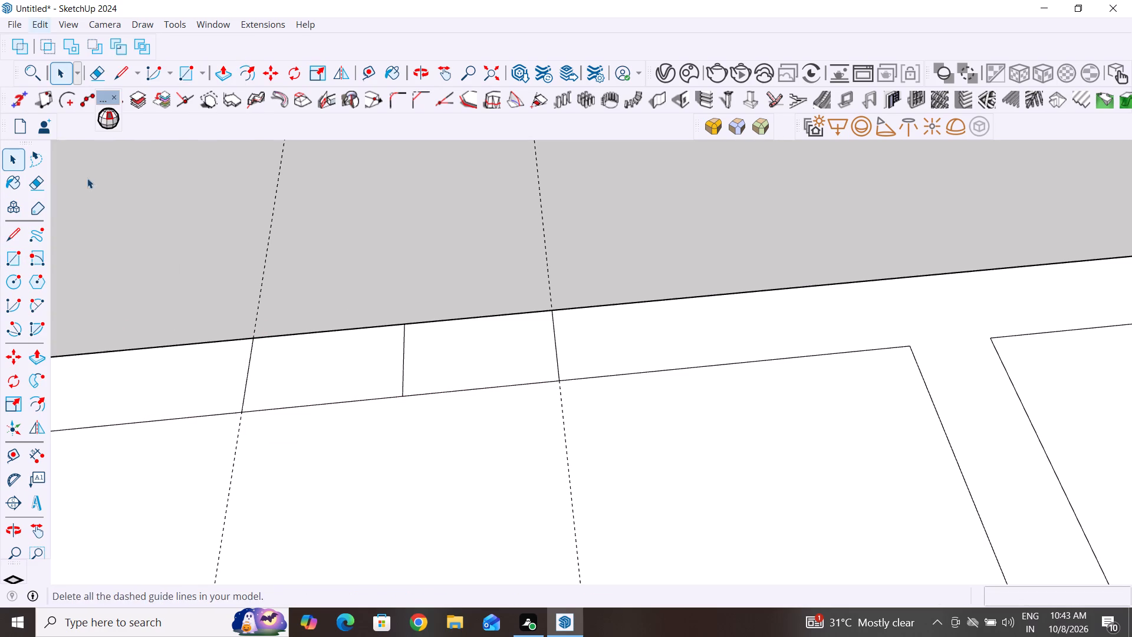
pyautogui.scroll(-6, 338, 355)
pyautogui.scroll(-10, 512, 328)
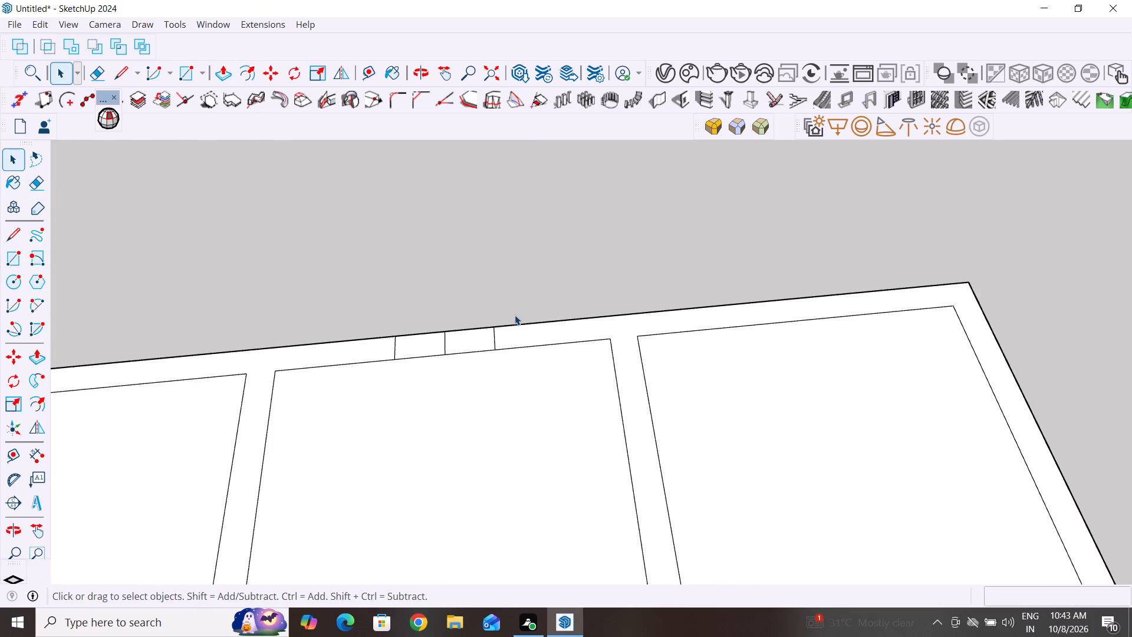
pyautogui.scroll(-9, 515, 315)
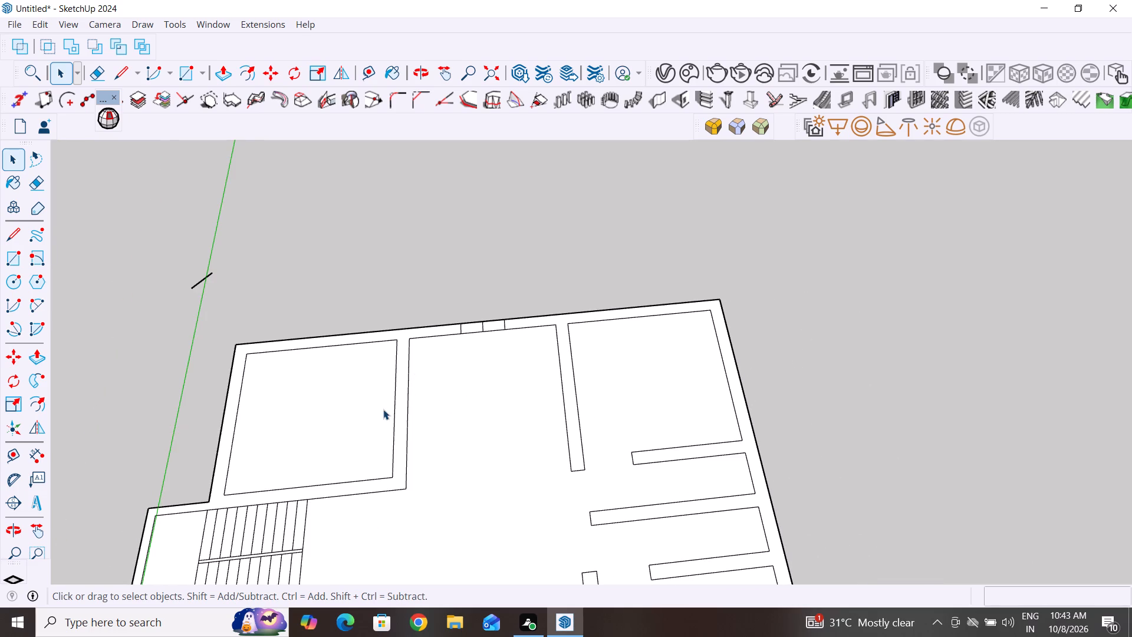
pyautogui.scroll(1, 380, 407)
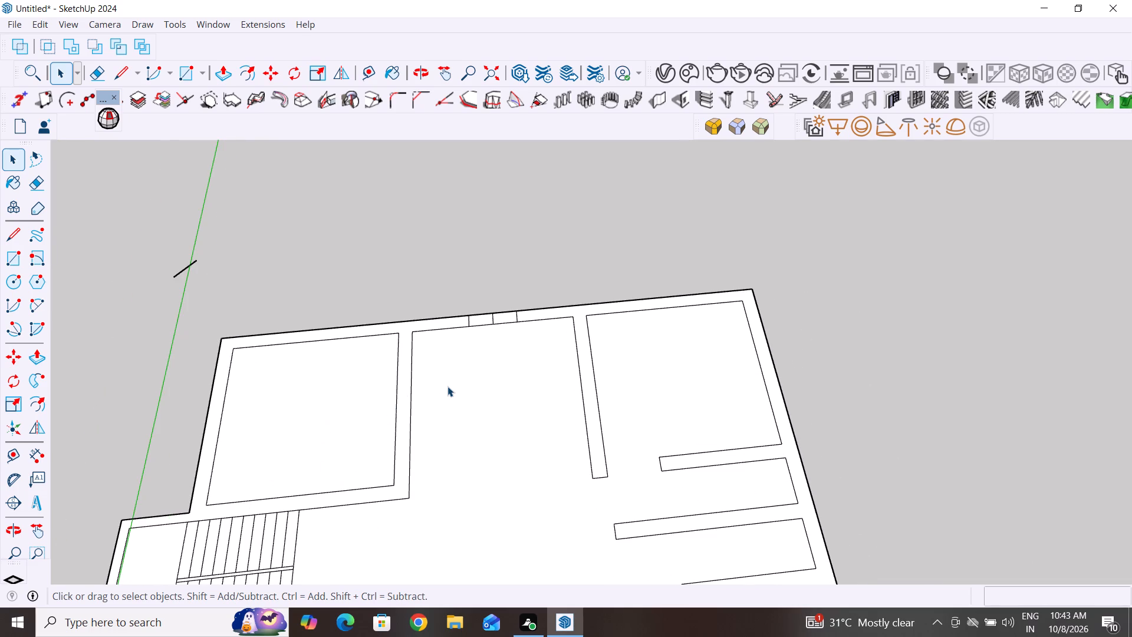
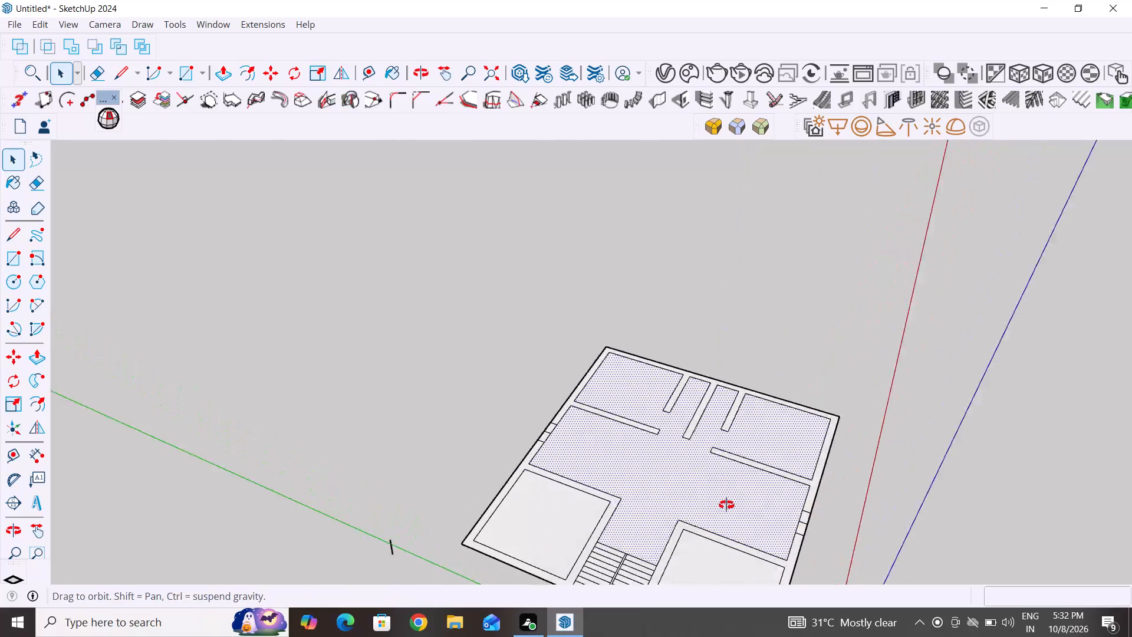
# Examine the opening lines marked across the central room's two exterior walls, and clear the floor face selection.
pyautogui.scroll(5, 768, 464)
pyautogui.moveTo(670, 513); pyautogui.dragTo(761, 515, button='middle')
pyautogui.scroll(-10, 638, 448)
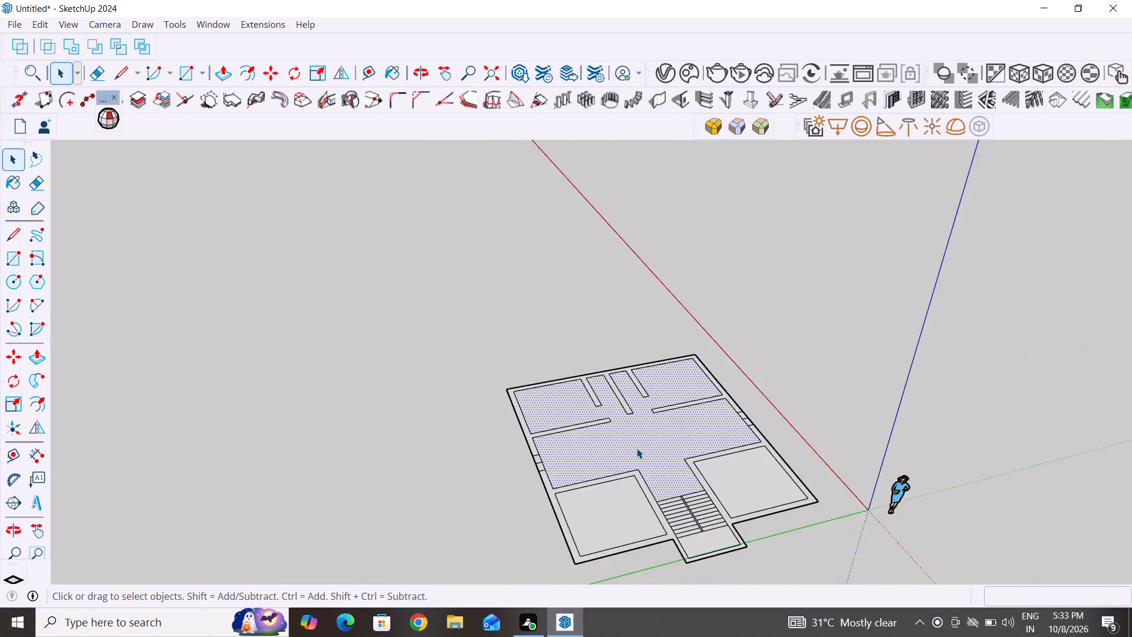
pyautogui.scroll(-3, 637, 448)
pyautogui.moveTo(662, 518); pyautogui.dragTo(574, 549, button='middle')
pyautogui.scroll(6, 736, 434)
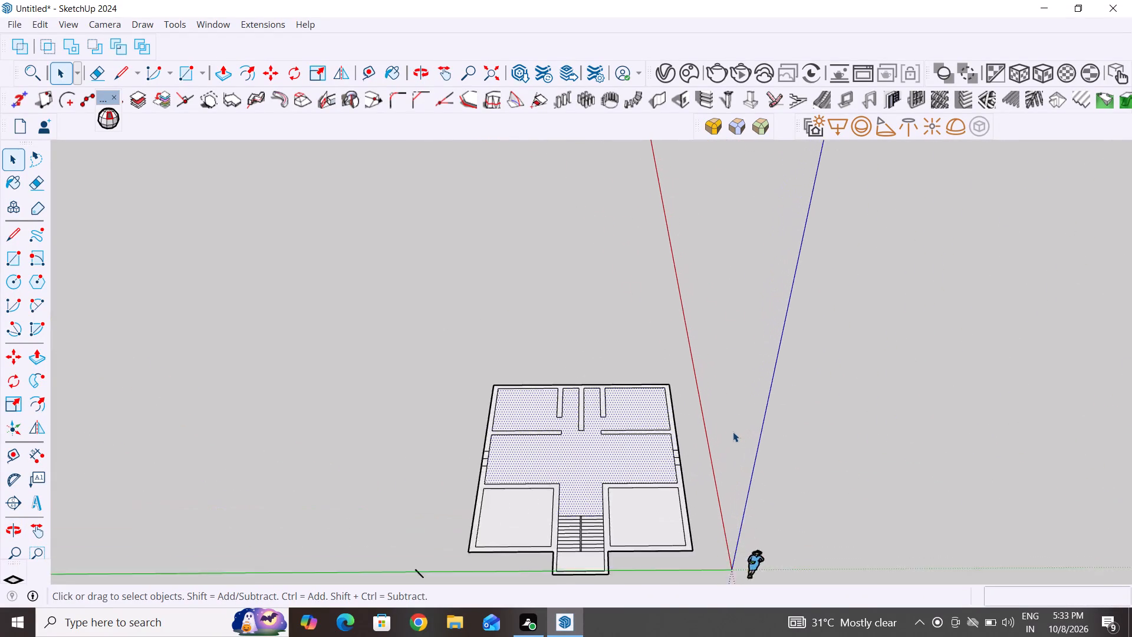
pyautogui.scroll(16, 654, 478)
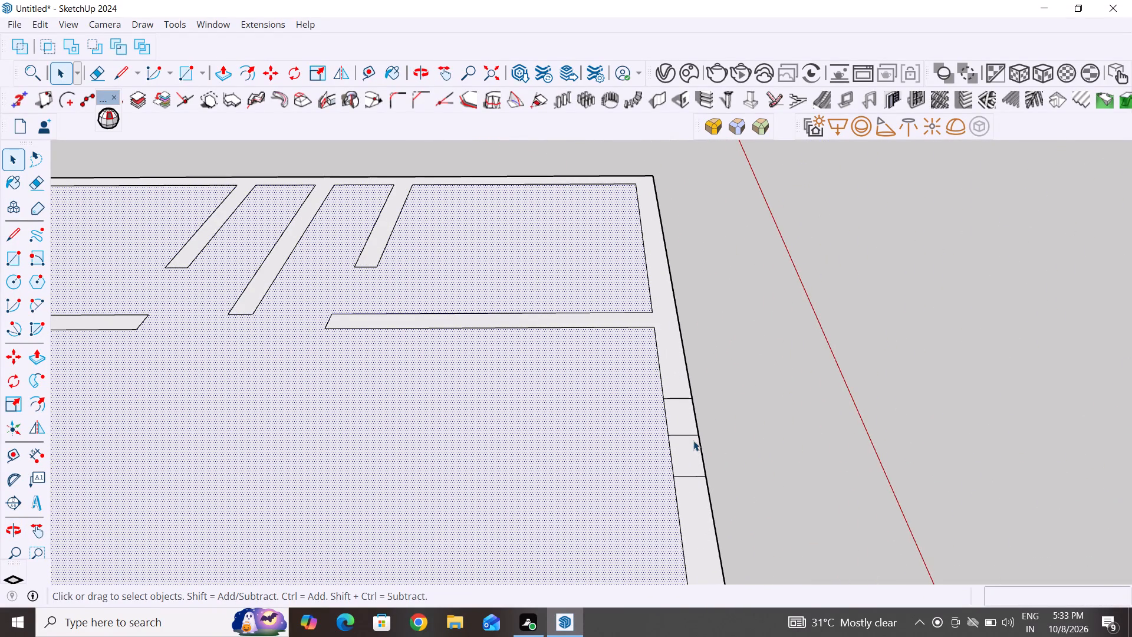
pyautogui.click(570, 428)
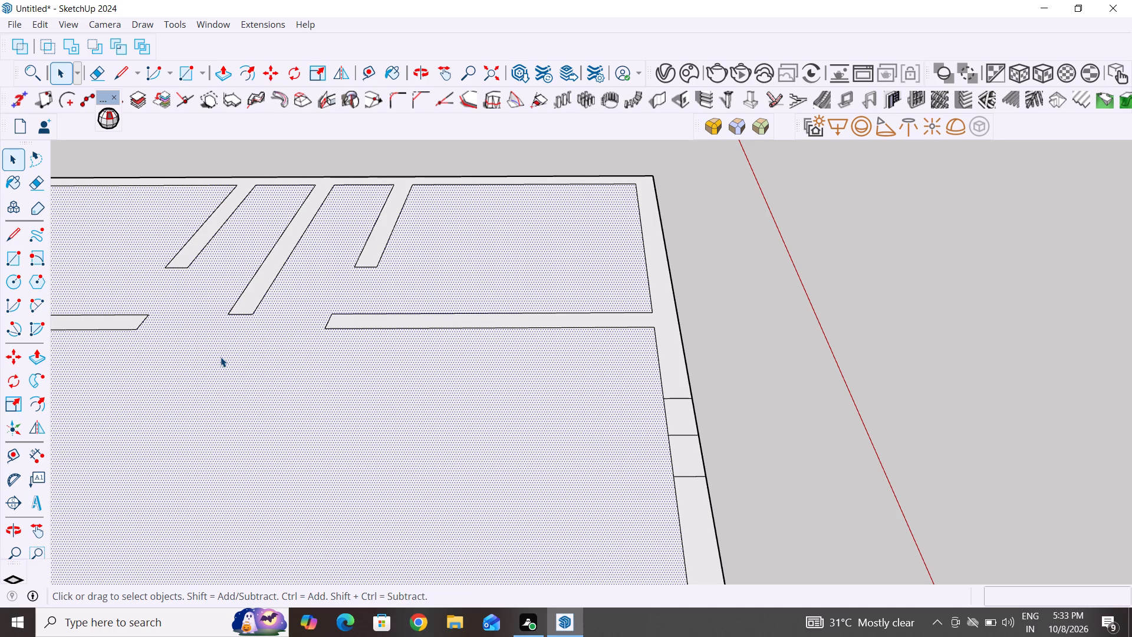
pyautogui.scroll(-14, 409, 386)
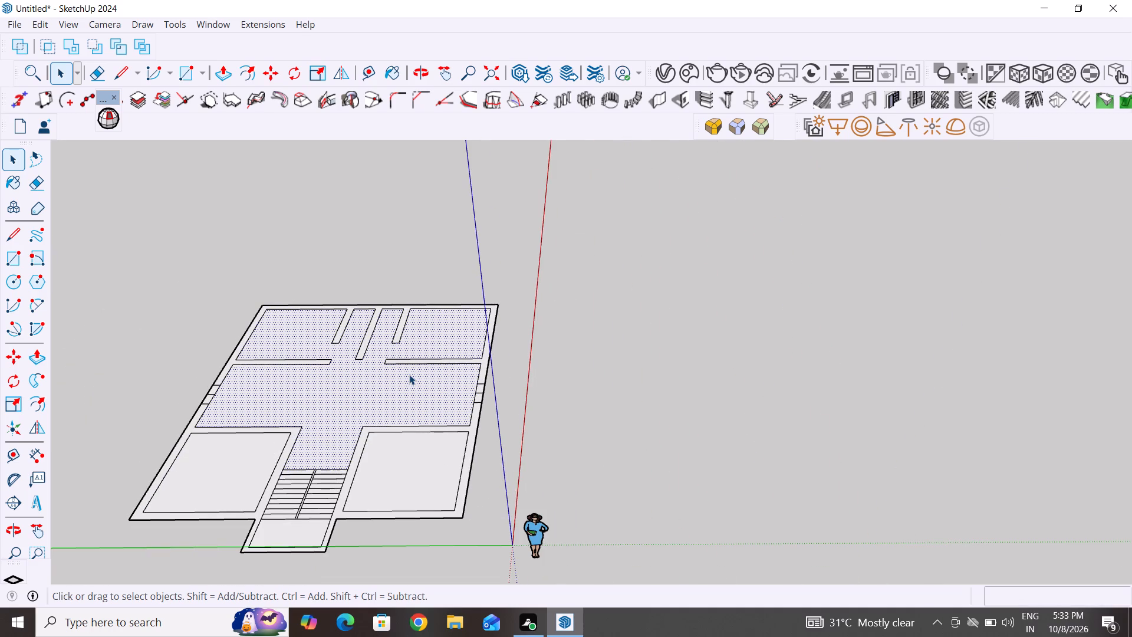
pyautogui.click(845, 395)
# Delete the short stray line lying on the green axis outside the house plan.
pyautogui.scroll(-5, 720, 440)
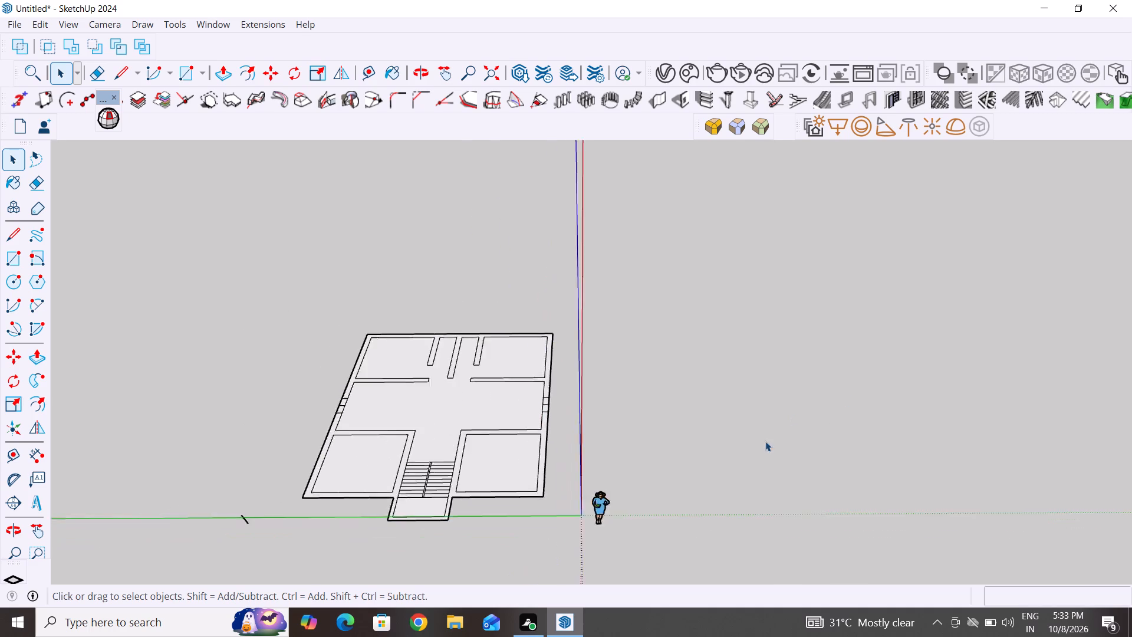
pyautogui.scroll(-5, 765, 441)
pyautogui.moveTo(601, 441); pyautogui.dragTo(615, 504, button='middle')
pyautogui.scroll(4, 561, 404)
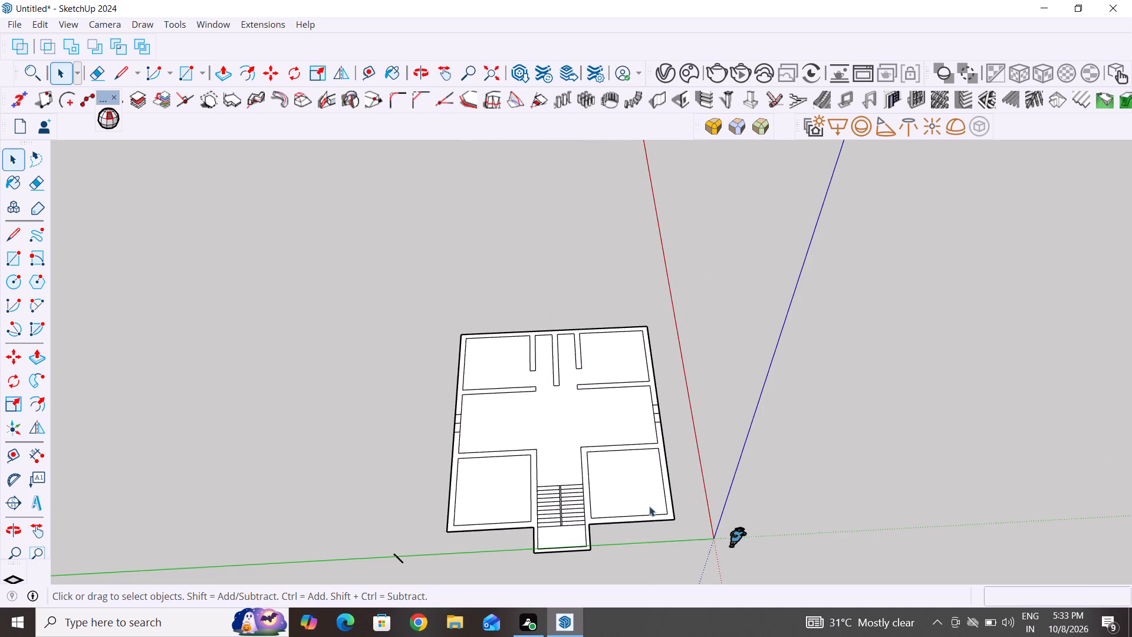
pyautogui.moveTo(647, 512); pyautogui.dragTo(618, 518, button='middle')
pyautogui.moveTo(392, 531); pyautogui.dragTo(380, 544)
pyautogui.press('Delete')
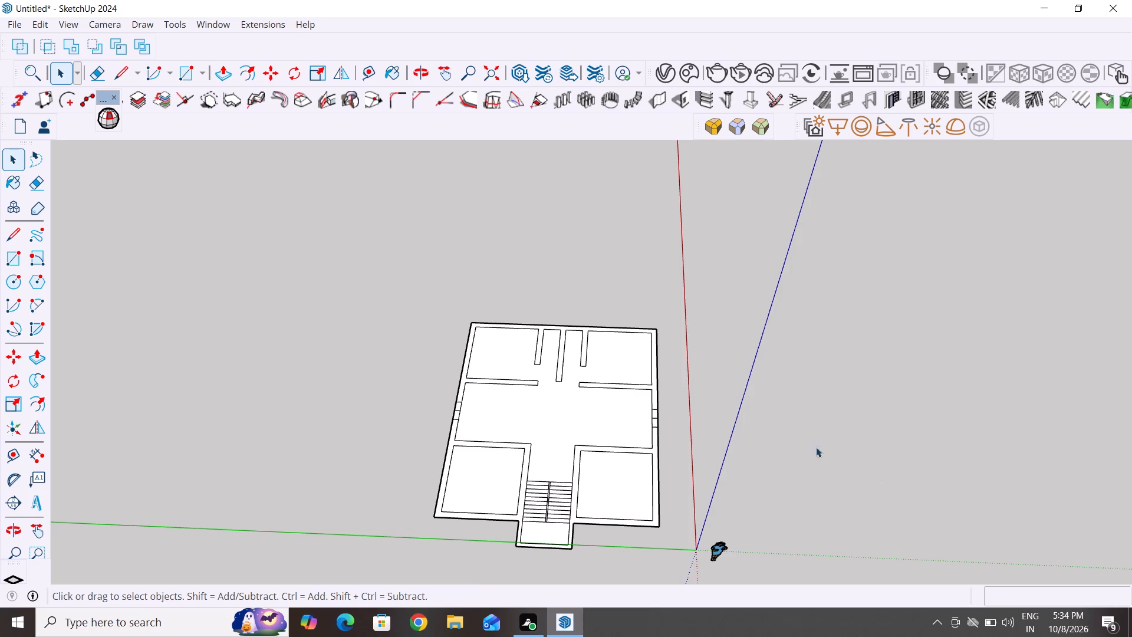
# Examine the whole floor plan from several angles, including its exterior walls and the rooms beside the staircase.
pyautogui.scroll(-4, 626, 546)
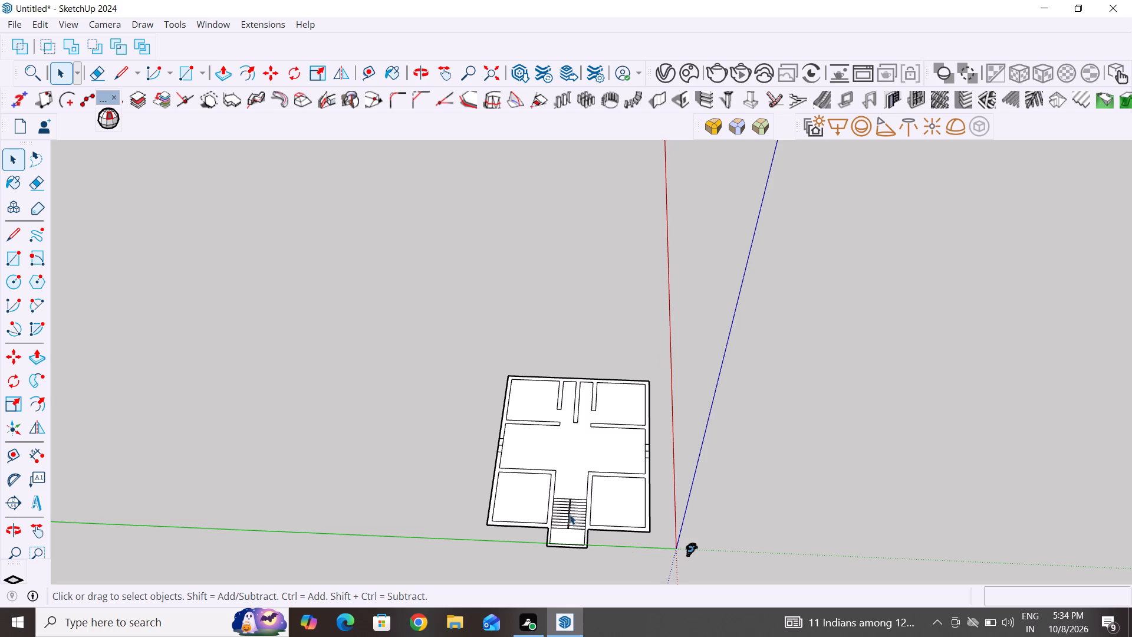
pyautogui.scroll(-5, 570, 502)
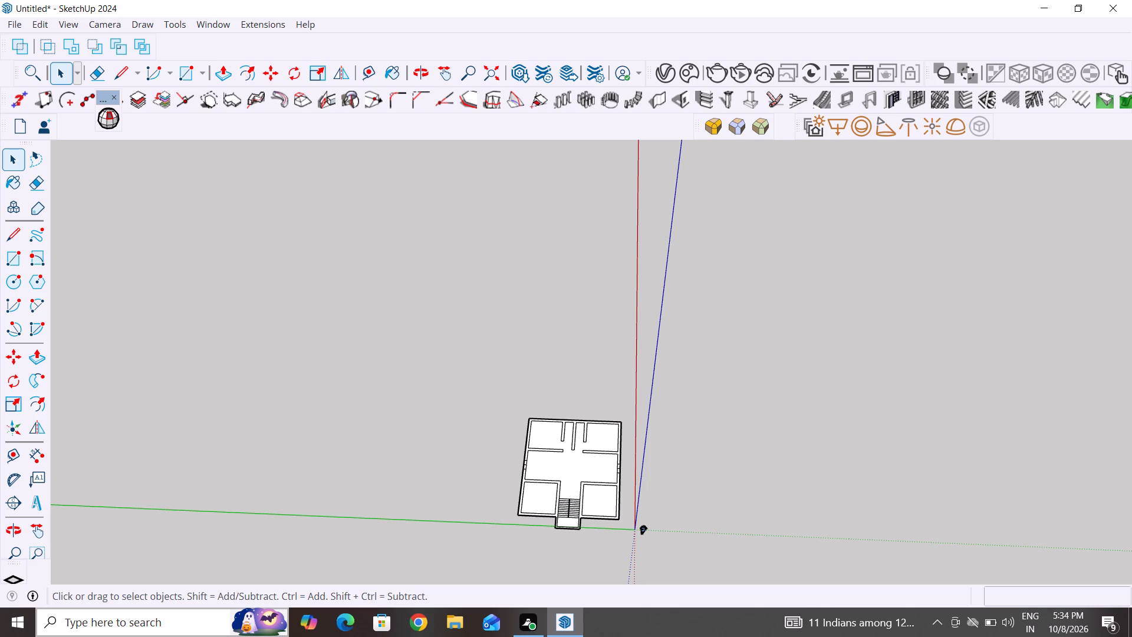
pyautogui.scroll(-6, 725, 509)
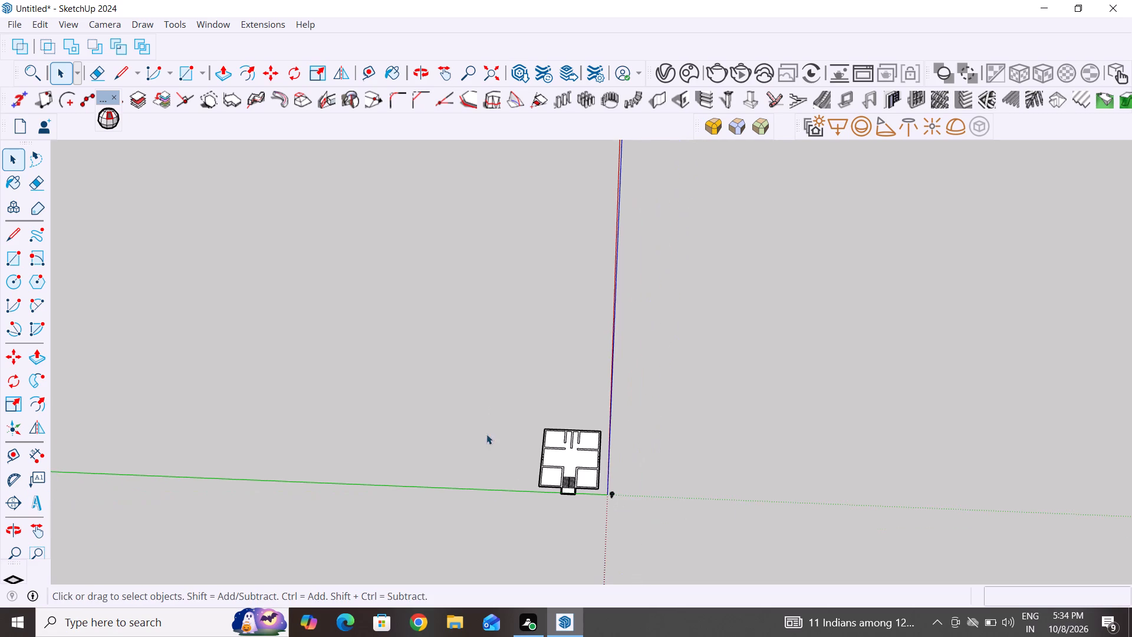
pyautogui.moveTo(641, 457); pyautogui.dragTo(639, 510, button='middle')
pyautogui.scroll(12, 632, 513)
pyautogui.moveTo(550, 475); pyautogui.dragTo(605, 470, button='middle')
pyautogui.scroll(6, 605, 470)
pyautogui.moveTo(609, 512); pyautogui.dragTo(574, 490, button='middle')
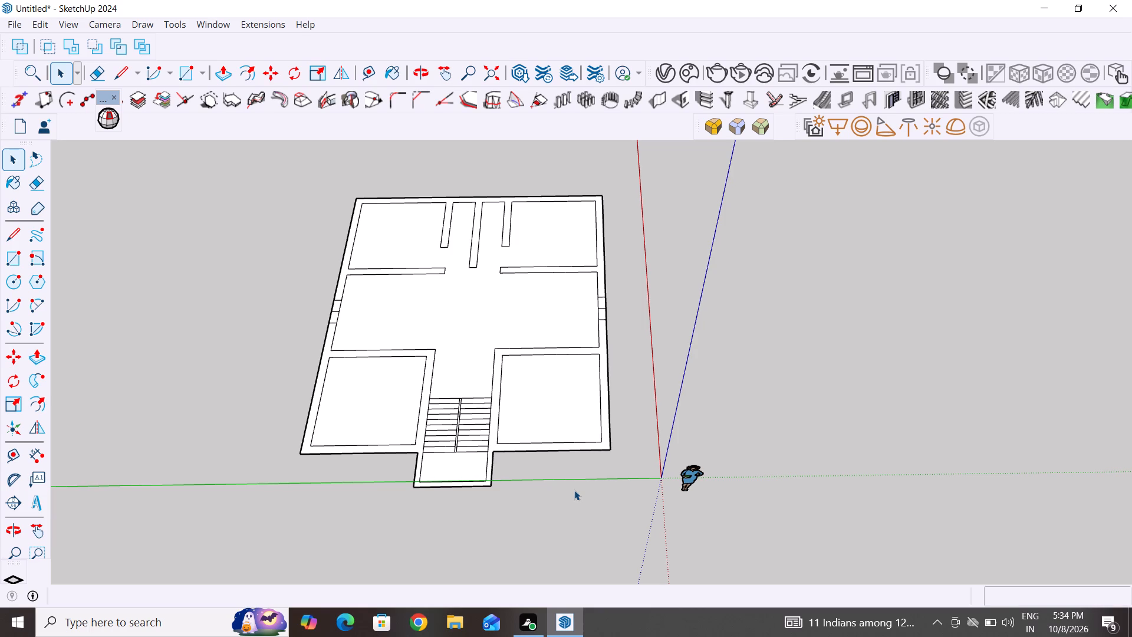
pyautogui.moveTo(562, 513); pyautogui.dragTo(558, 520, button='middle')
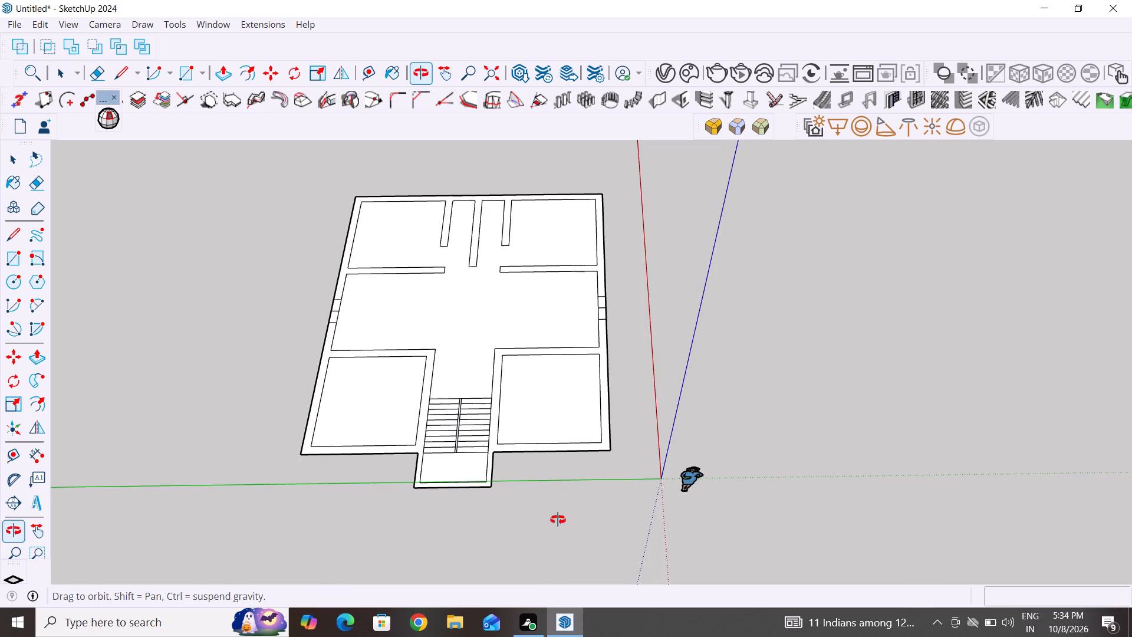
pyautogui.moveTo(558, 520); pyautogui.dragTo(531, 558, button='middle')
pyautogui.moveTo(632, 443); pyautogui.dragTo(370, 417, button='middle')
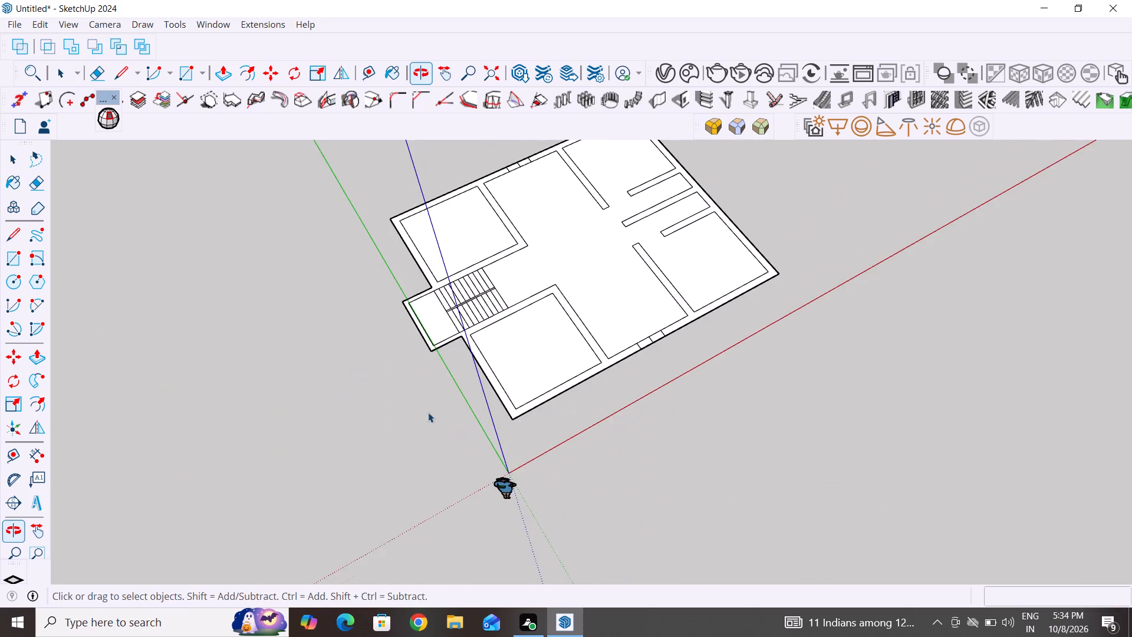
pyautogui.moveTo(661, 411); pyautogui.dragTo(523, 403, button='middle')
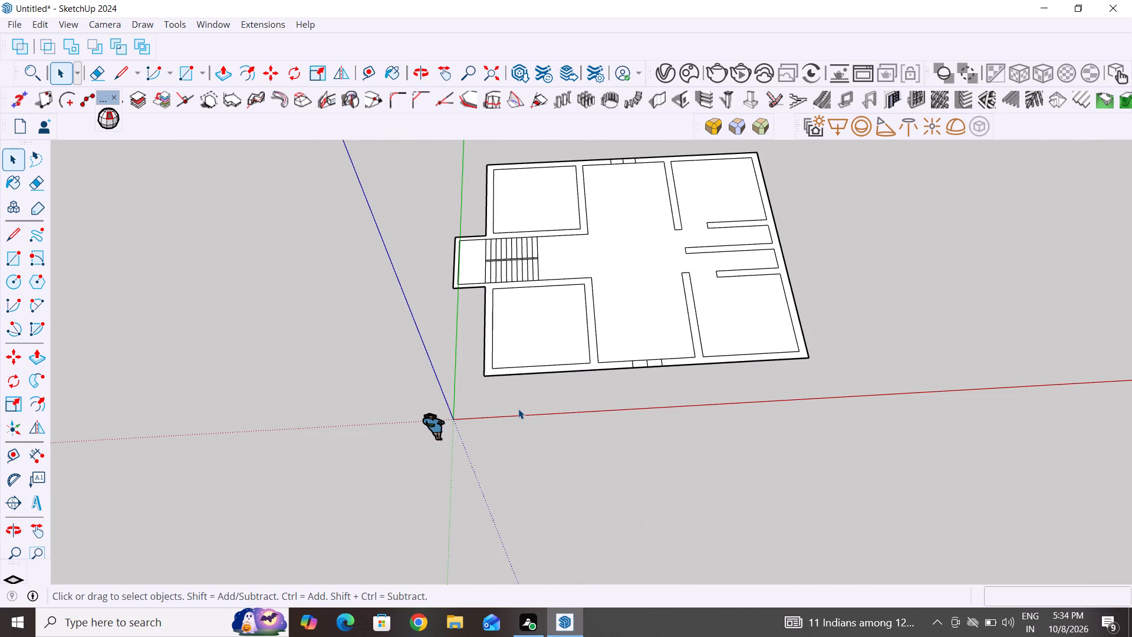
pyautogui.scroll(2, 605, 349)
pyautogui.moveTo(677, 374); pyautogui.dragTo(687, 386, button='middle')
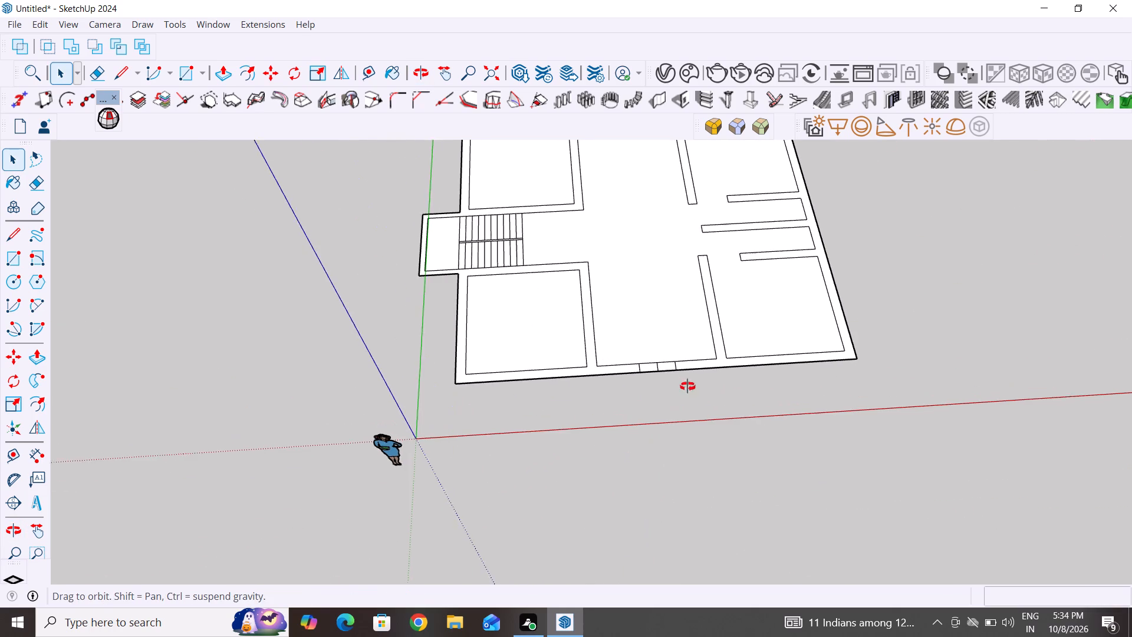
pyautogui.moveTo(687, 386); pyautogui.dragTo(639, 327, button='middle')
pyautogui.scroll(2, 675, 350)
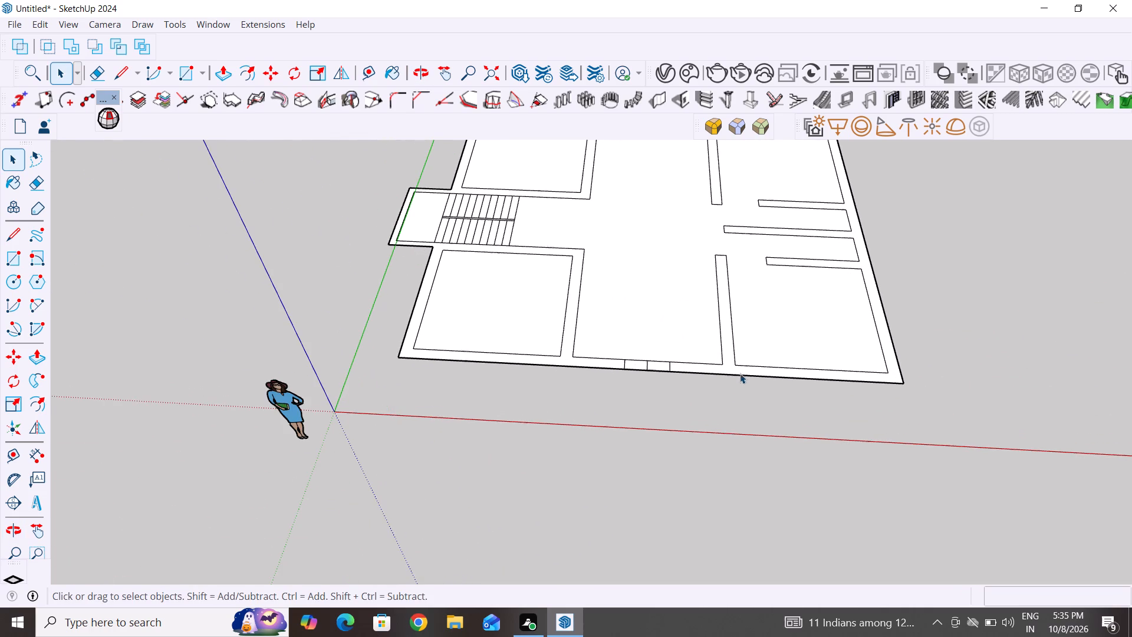
pyautogui.moveTo(746, 384); pyautogui.dragTo(688, 349, button='middle')
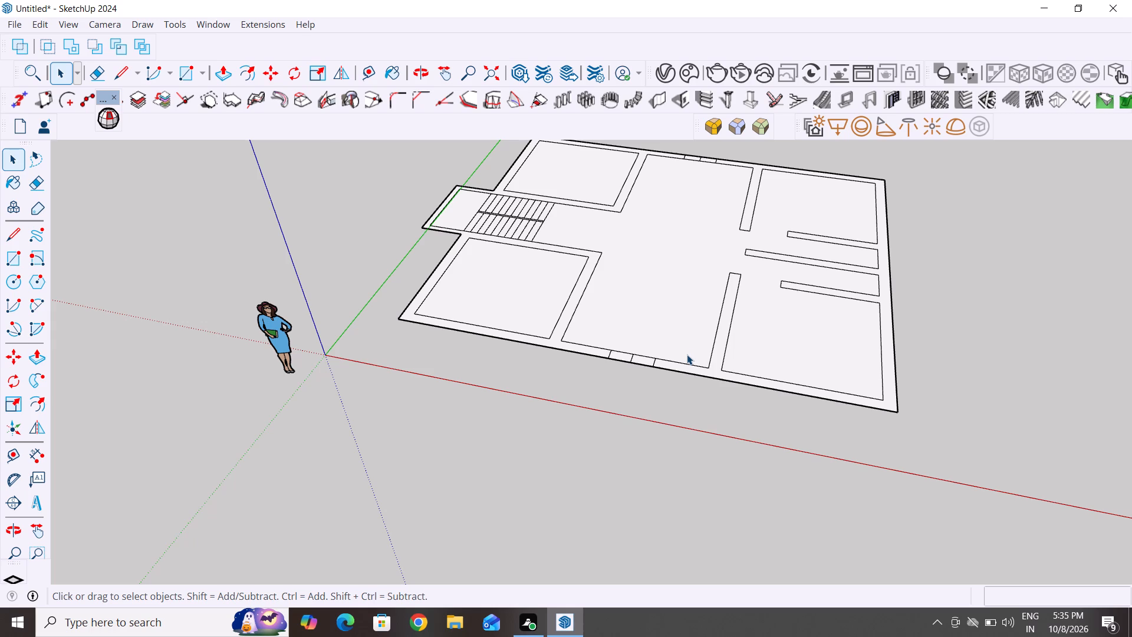
pyautogui.scroll(-2, 687, 354)
pyautogui.moveTo(697, 362); pyautogui.dragTo(770, 434, button='middle')
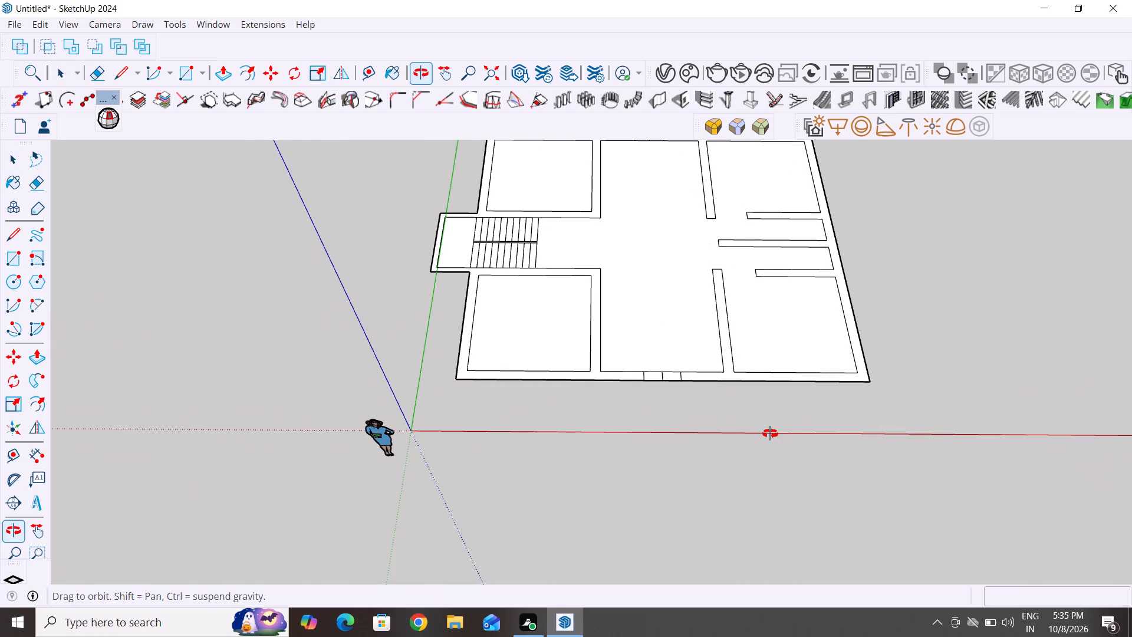
pyautogui.moveTo(770, 434); pyautogui.dragTo(927, 418, button='middle')
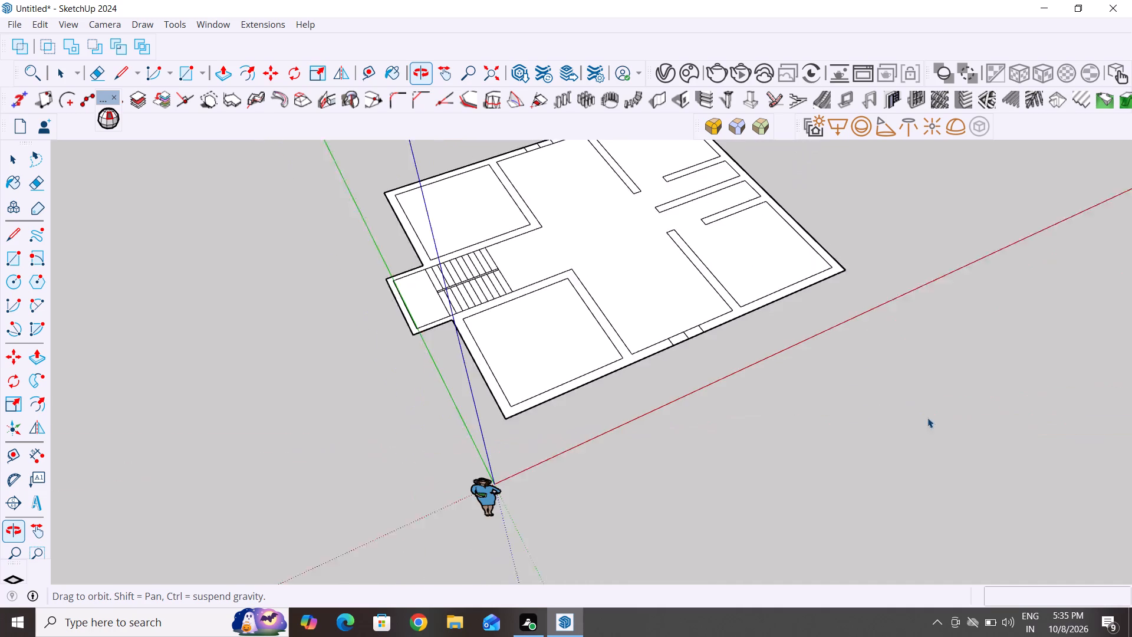
pyautogui.moveTo(643, 429); pyautogui.dragTo(857, 442, button='middle')
pyautogui.scroll(3, 549, 454)
pyautogui.moveTo(572, 457); pyautogui.dragTo(706, 465, button='middle')
# Draw a 10" line across the front exterior wall of the staircase-side room nearest the origin, at its inner edge's midpoint.
pyautogui.click(15, 229)
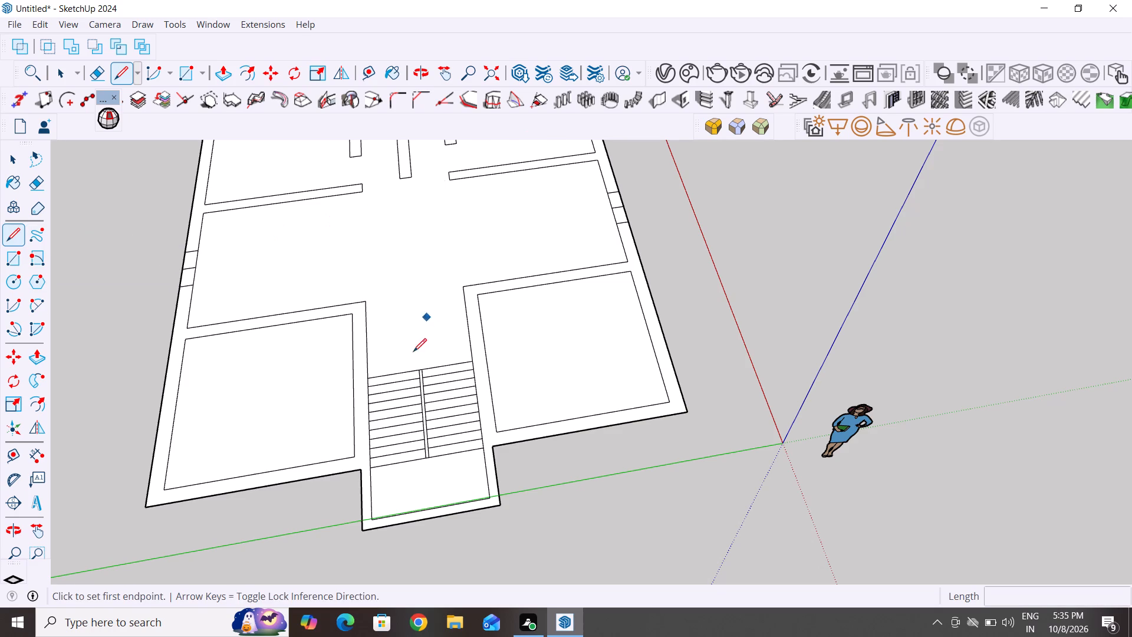
pyautogui.scroll(-4, 413, 353)
pyautogui.moveTo(584, 449); pyautogui.dragTo(587, 337, button='middle')
pyautogui.scroll(2, 202, 476)
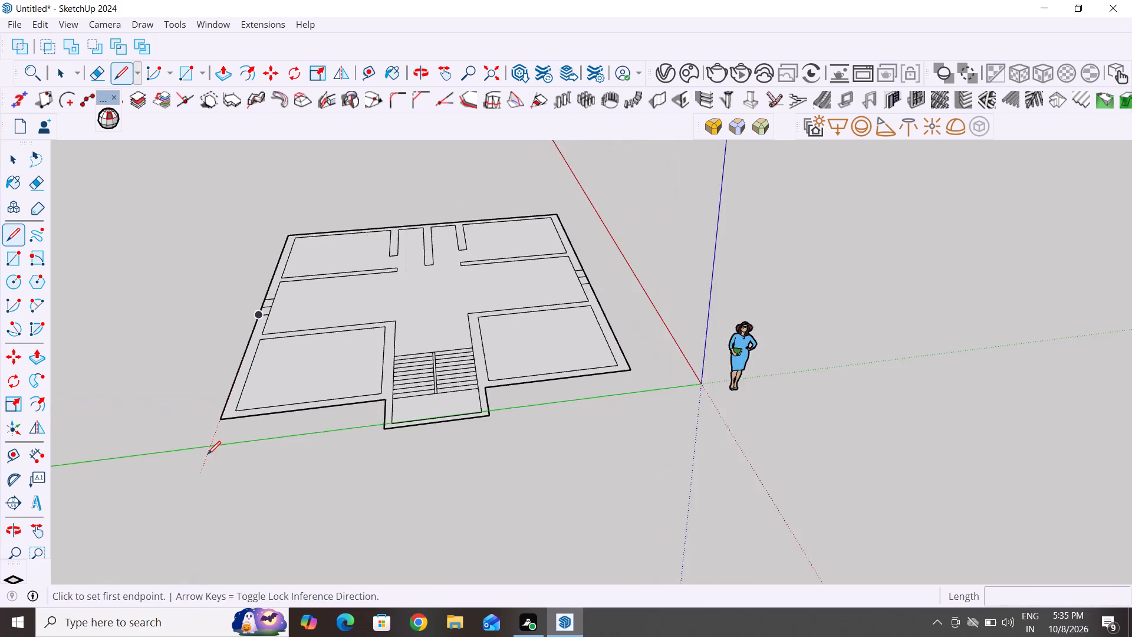
pyautogui.scroll(3, 208, 454)
pyautogui.moveTo(218, 445); pyautogui.dragTo(202, 347, button='middle')
pyautogui.moveTo(843, 370); pyautogui.dragTo(723, 450, button='middle')
pyautogui.scroll(5, 613, 364)
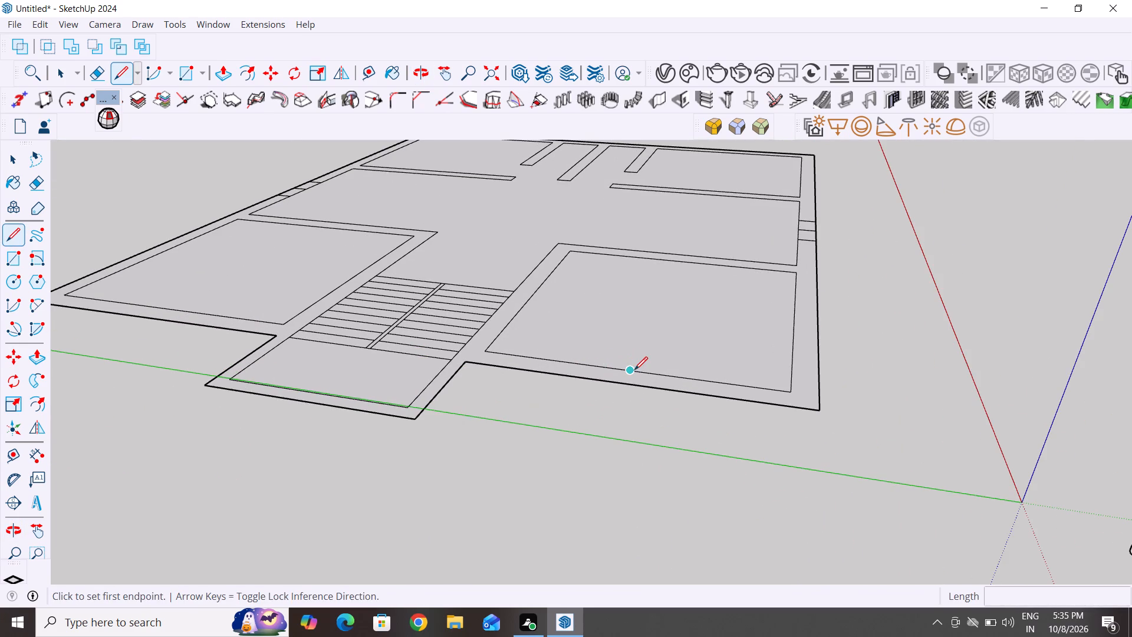
pyautogui.click(631, 368)
pyautogui.click(627, 380)
pyautogui.press('Escape')
pyautogui.press('Escape')
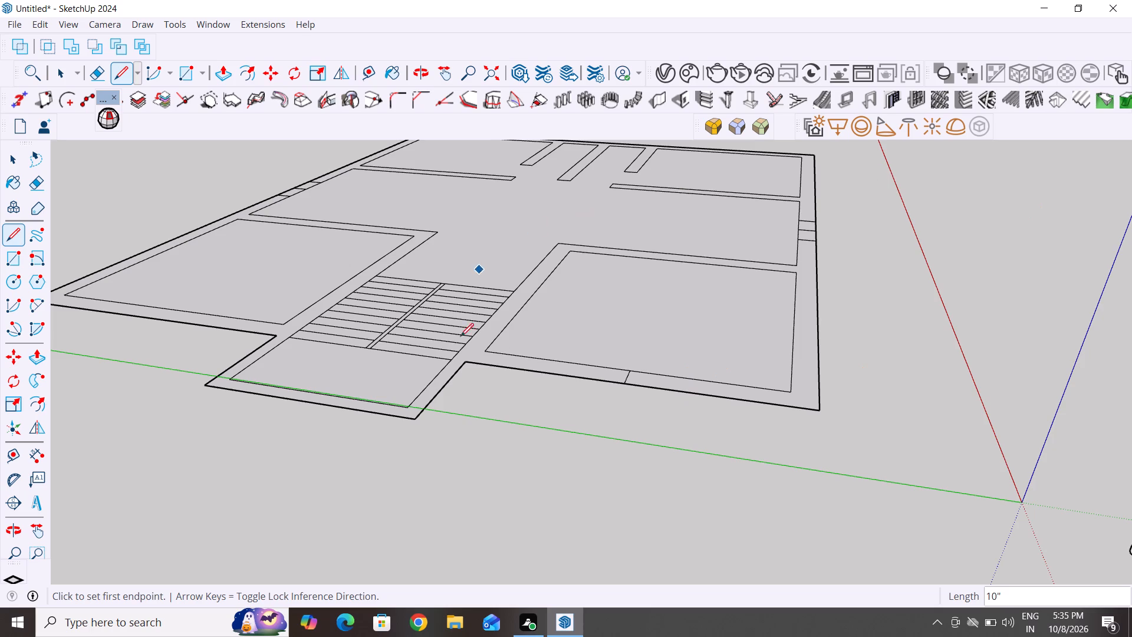
# Draw a 10" line across the front exterior wall of the room on the staircase's other side, at its inner edge's midpoint.
pyautogui.scroll(4, 597, 413)
pyautogui.scroll(-11, 861, 342)
pyautogui.moveTo(623, 414); pyautogui.dragTo(637, 417, button='middle')
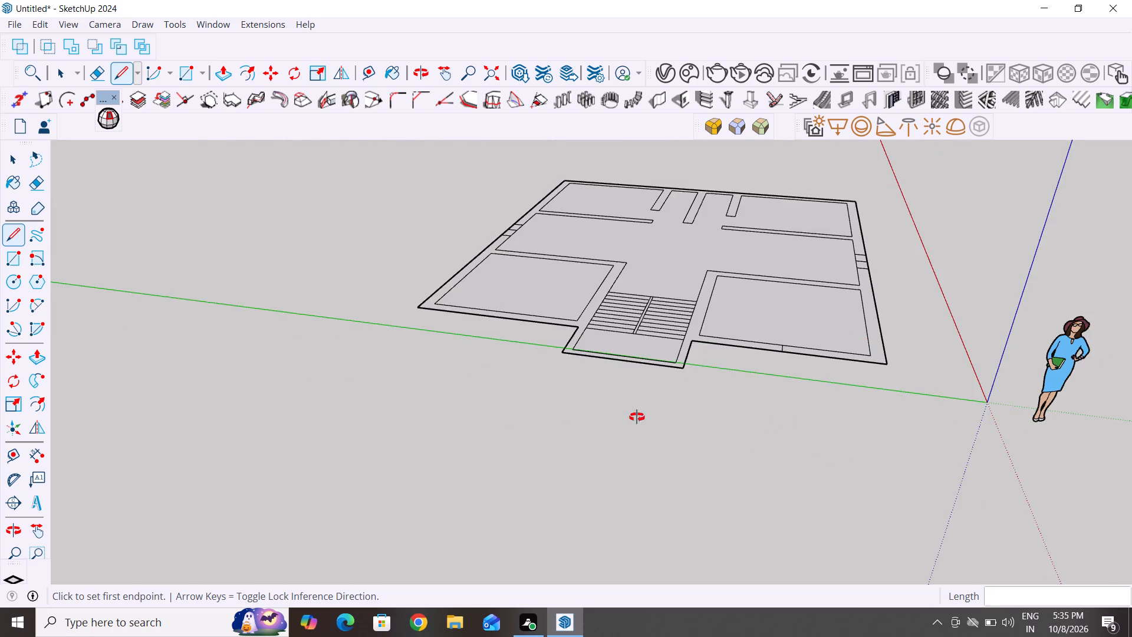
pyautogui.moveTo(637, 417); pyautogui.dragTo(754, 393, button='middle')
pyautogui.moveTo(789, 343); pyautogui.dragTo(777, 392, button='middle')
pyautogui.scroll(1, 777, 392)
pyautogui.scroll(4, 441, 315)
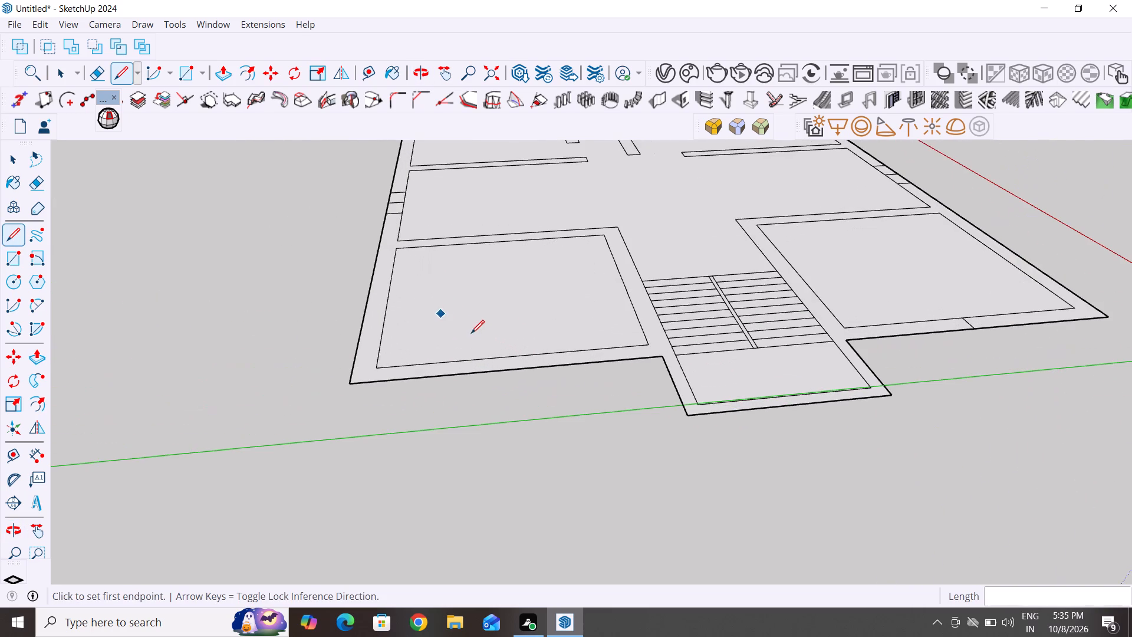
pyautogui.scroll(4, 483, 346)
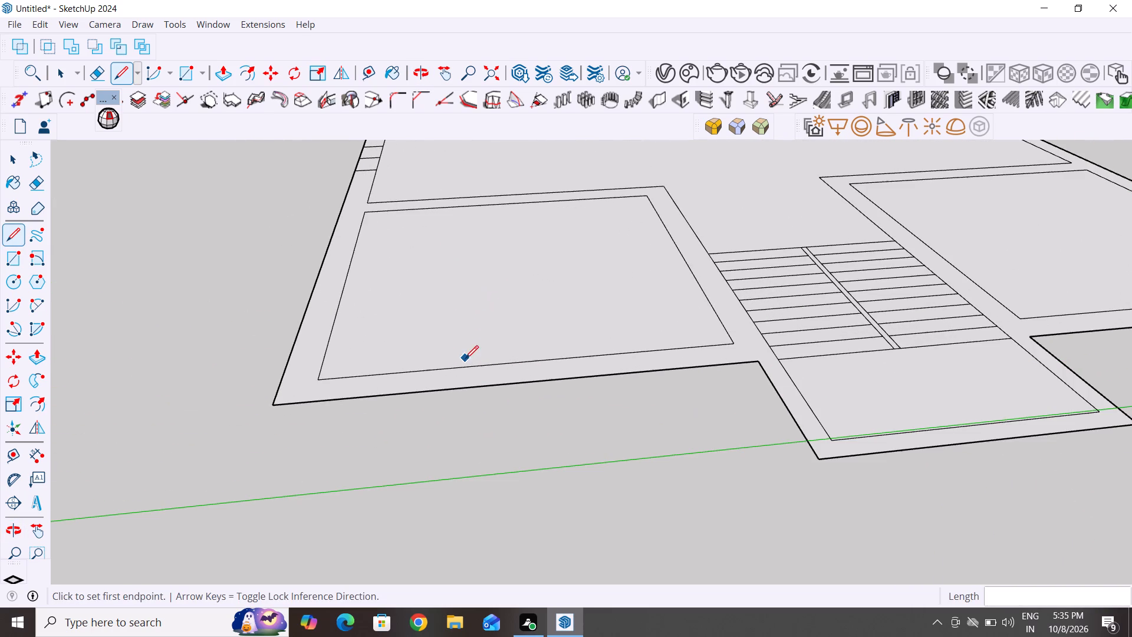
pyautogui.click(532, 363)
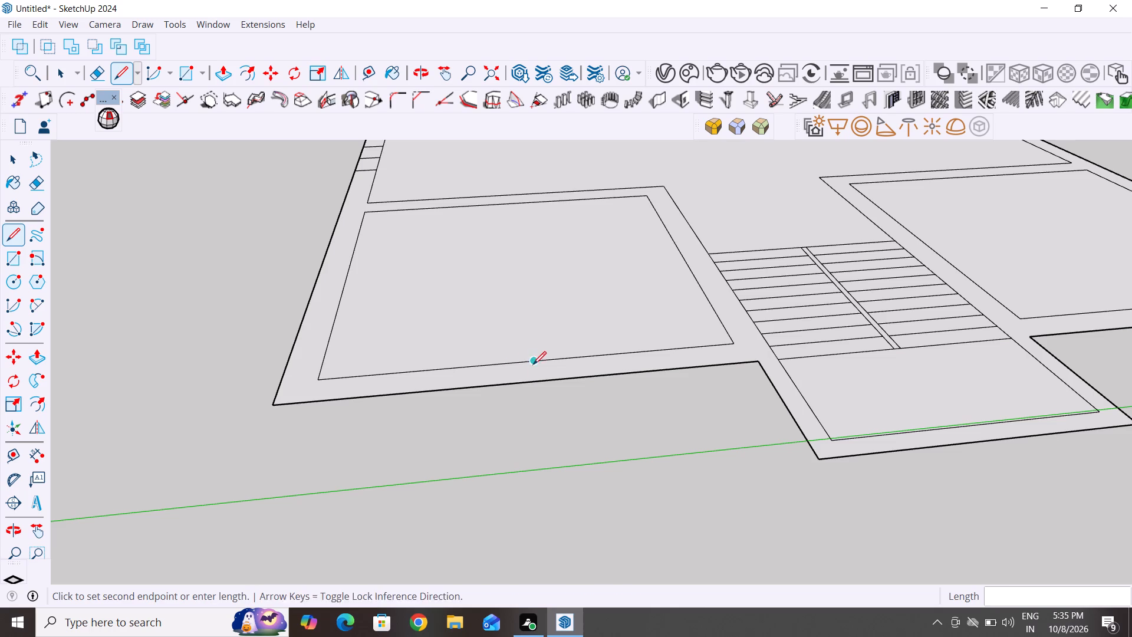
pyautogui.click(537, 379)
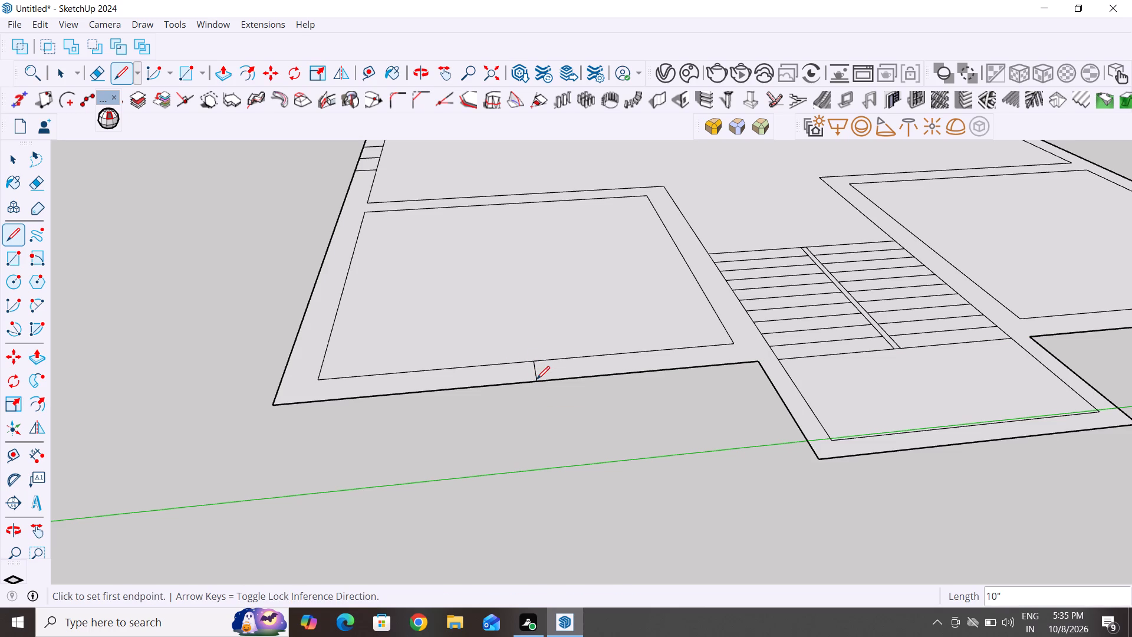
pyautogui.press('Escape')
pyautogui.press('Escape')
pyautogui.press('Escape')
pyautogui.press('Escape')
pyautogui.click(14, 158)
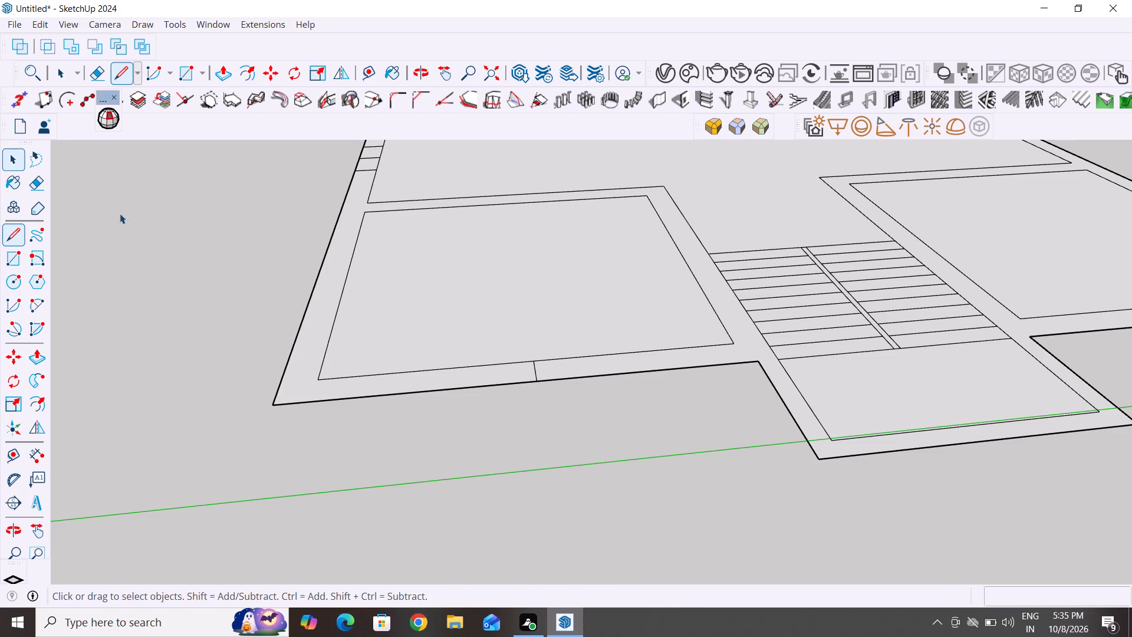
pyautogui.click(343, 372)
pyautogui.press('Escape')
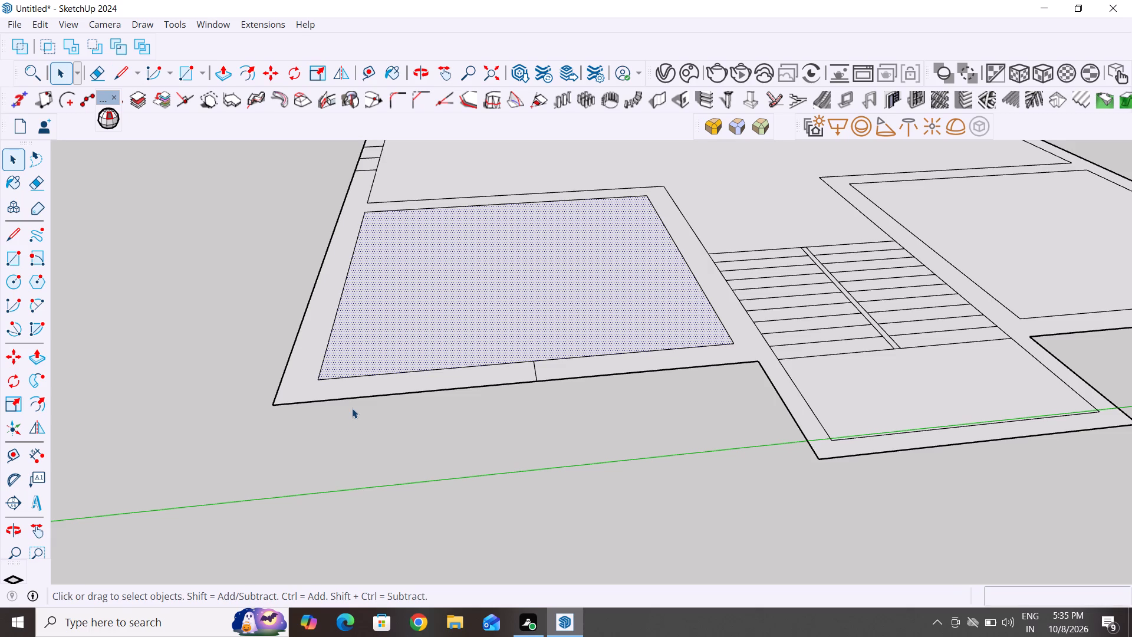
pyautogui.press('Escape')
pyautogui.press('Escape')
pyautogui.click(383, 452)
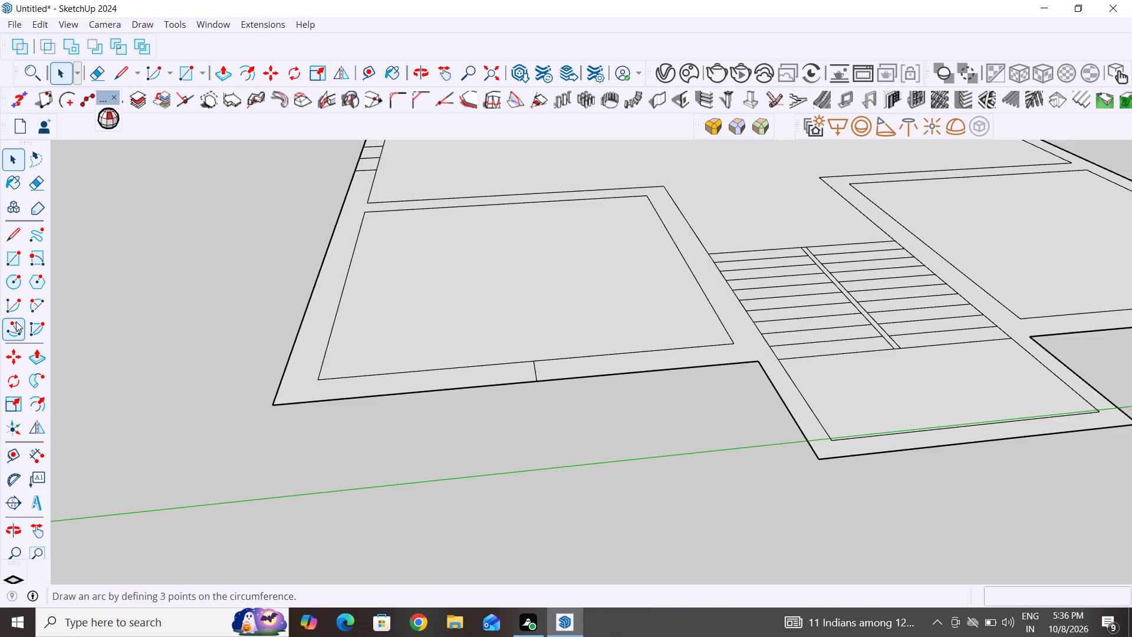
# Place guides 1.5' to either side of the centre line across the front wall of the room farther from the origin.
pyautogui.moveTo(11, 461); pyautogui.dragTo(22, 460)
pyautogui.scroll(3, 547, 355)
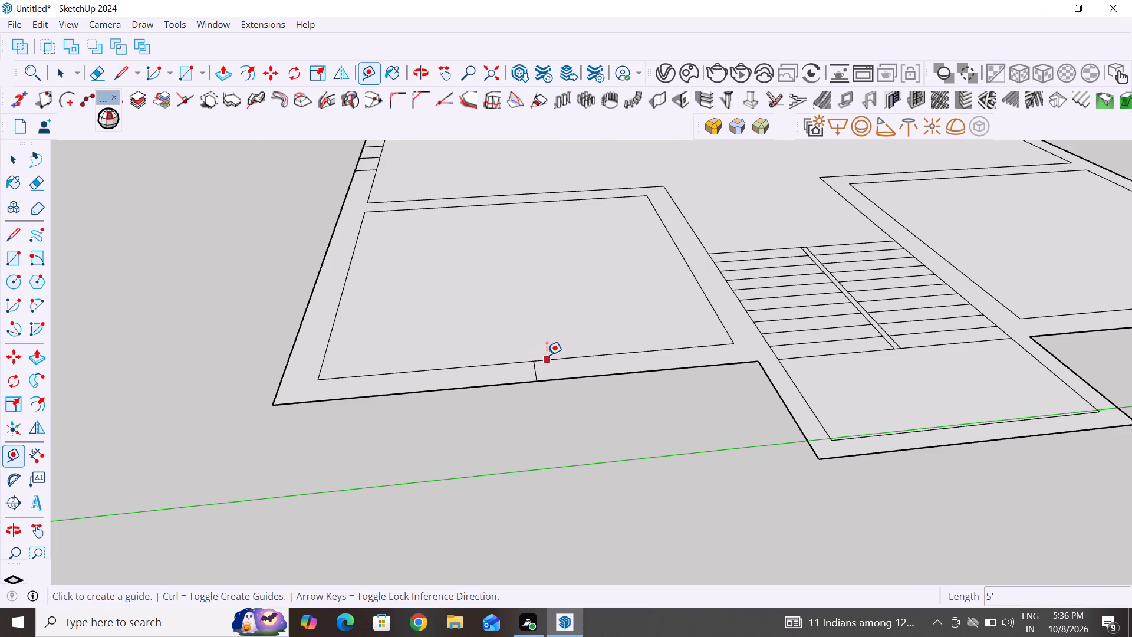
pyautogui.scroll(2, 547, 355)
pyautogui.click(527, 383)
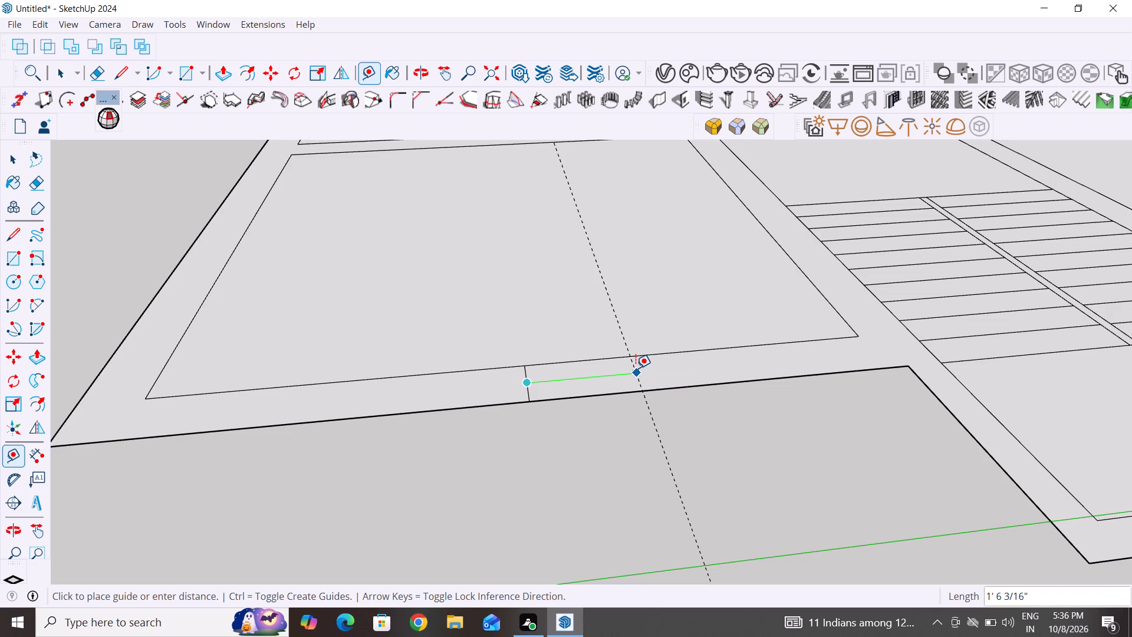
pyautogui.write("1.5'")
pyautogui.press('Return')
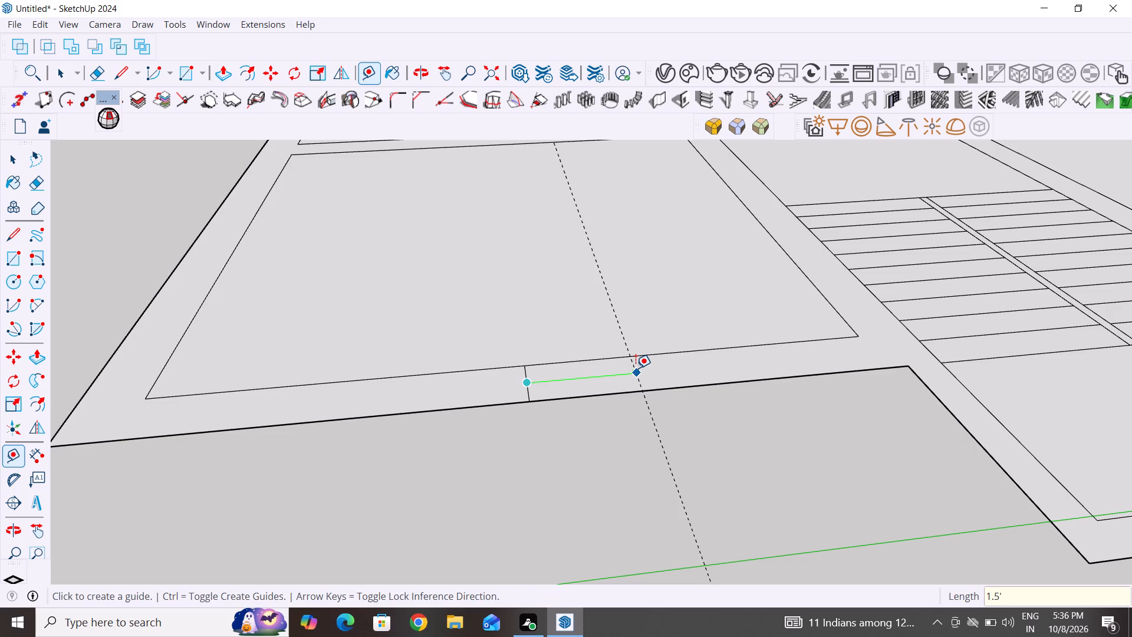
pyautogui.click(523, 380)
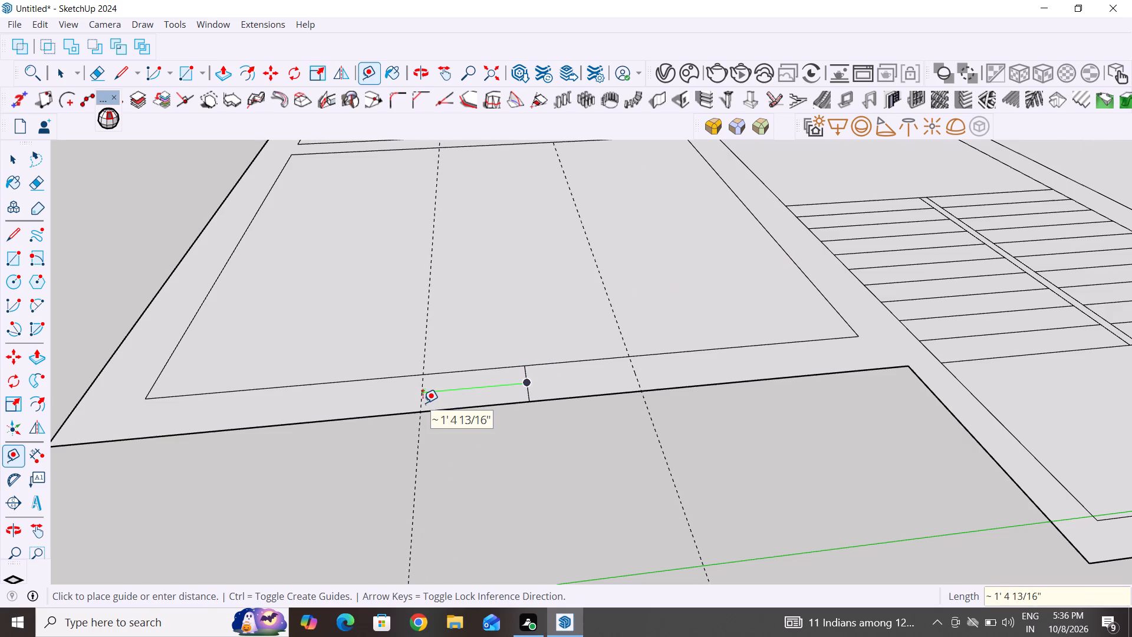
pyautogui.write('1.5')
pyautogui.press("'")
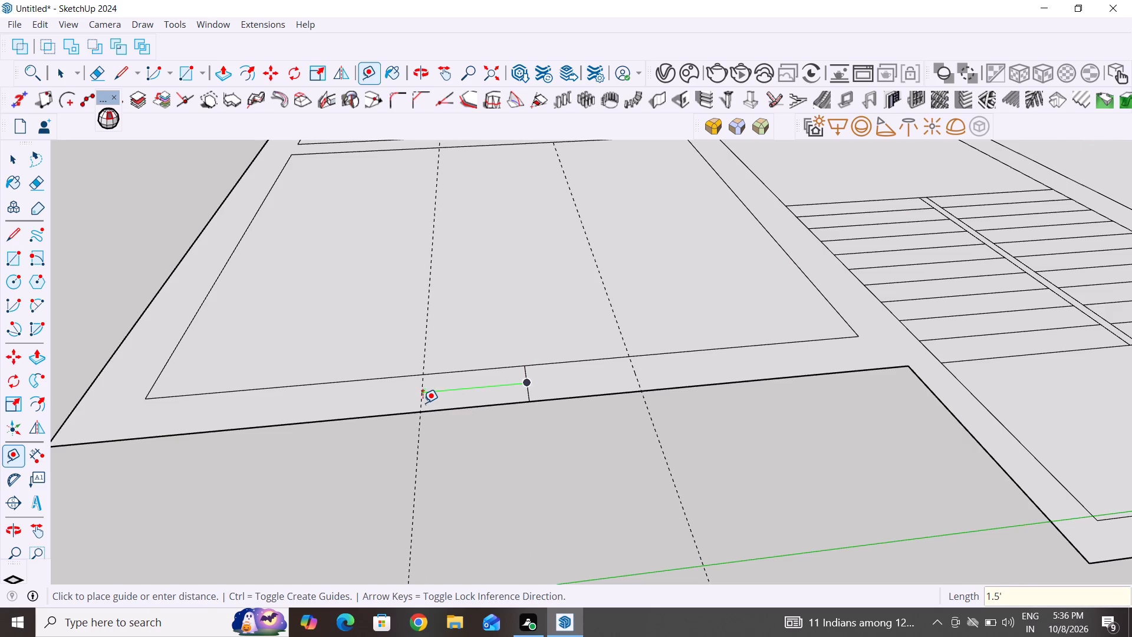
pyautogui.press('Return')
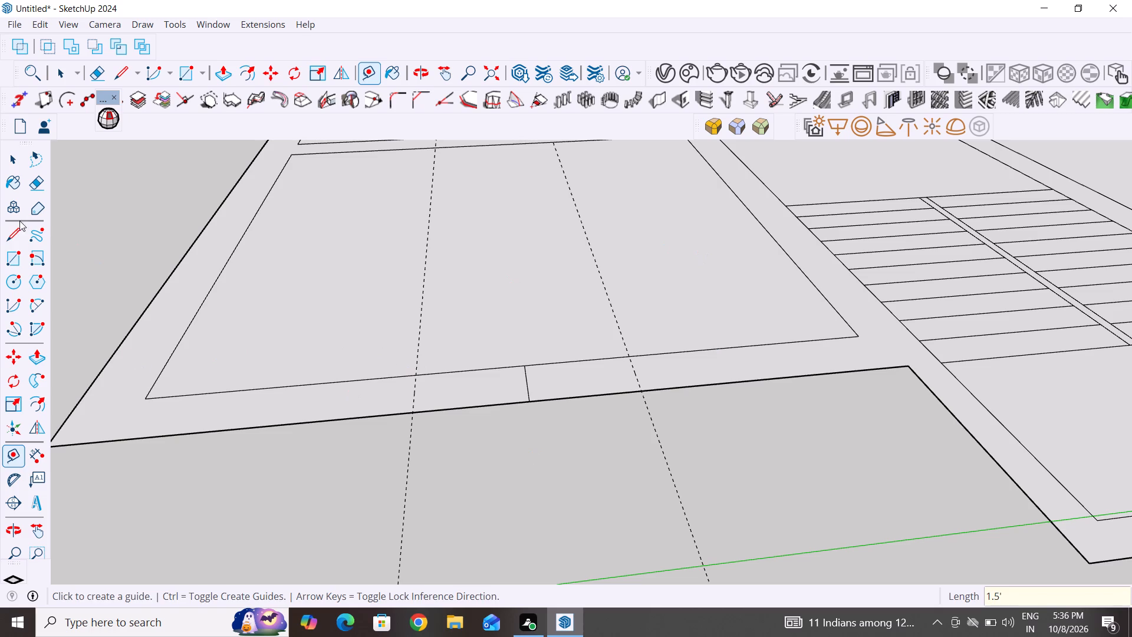
# Draw a 10" line across that front wall along each of its two guides to mark the opening's sides.
pyautogui.click(9, 246)
pyautogui.moveTo(699, 420); pyautogui.dragTo(660, 544, button='middle')
pyautogui.scroll(5, 606, 525)
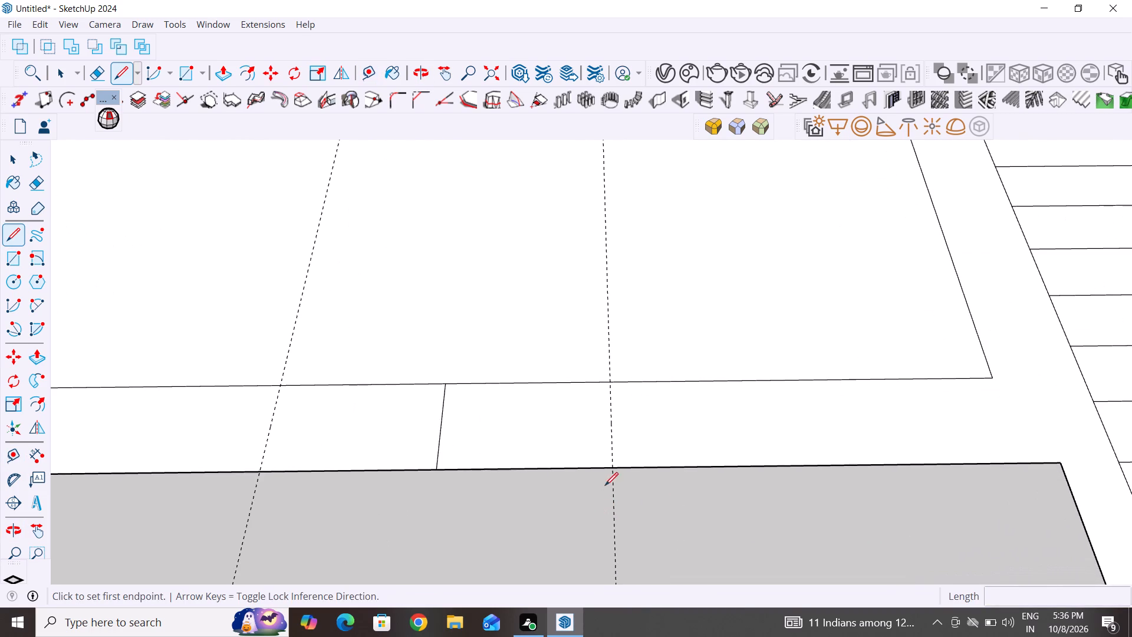
pyautogui.click(612, 469)
pyautogui.click(610, 383)
pyautogui.press('space')
pyautogui.moveTo(14, 245); pyautogui.dragTo(13, 259)
pyautogui.click(12, 227)
pyautogui.click(255, 474)
pyautogui.click(284, 385)
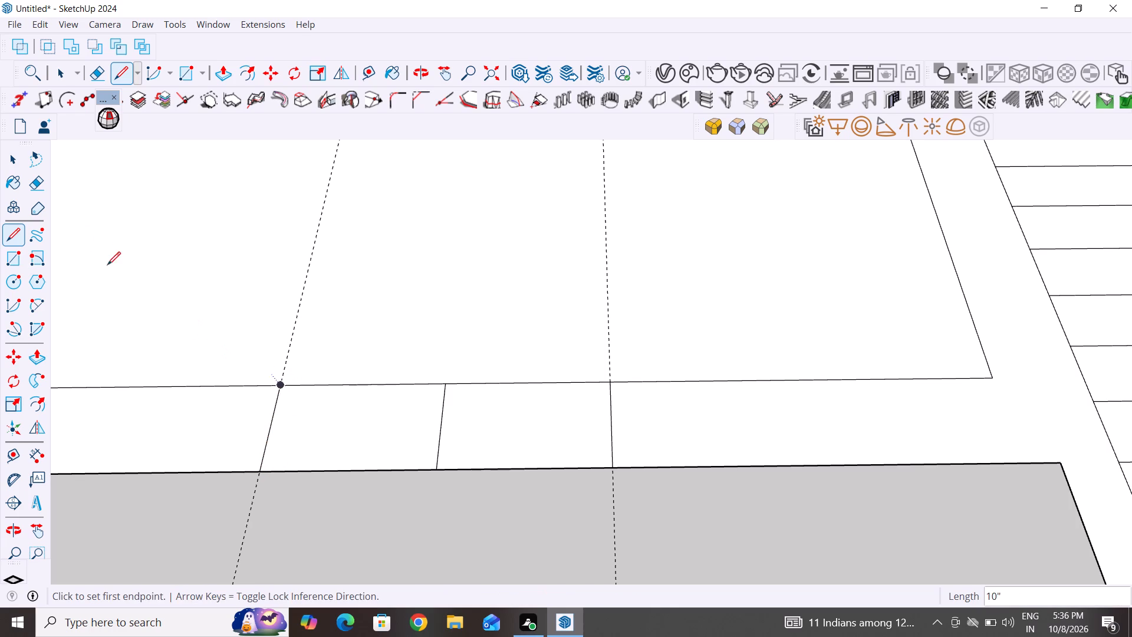
pyautogui.click(10, 152)
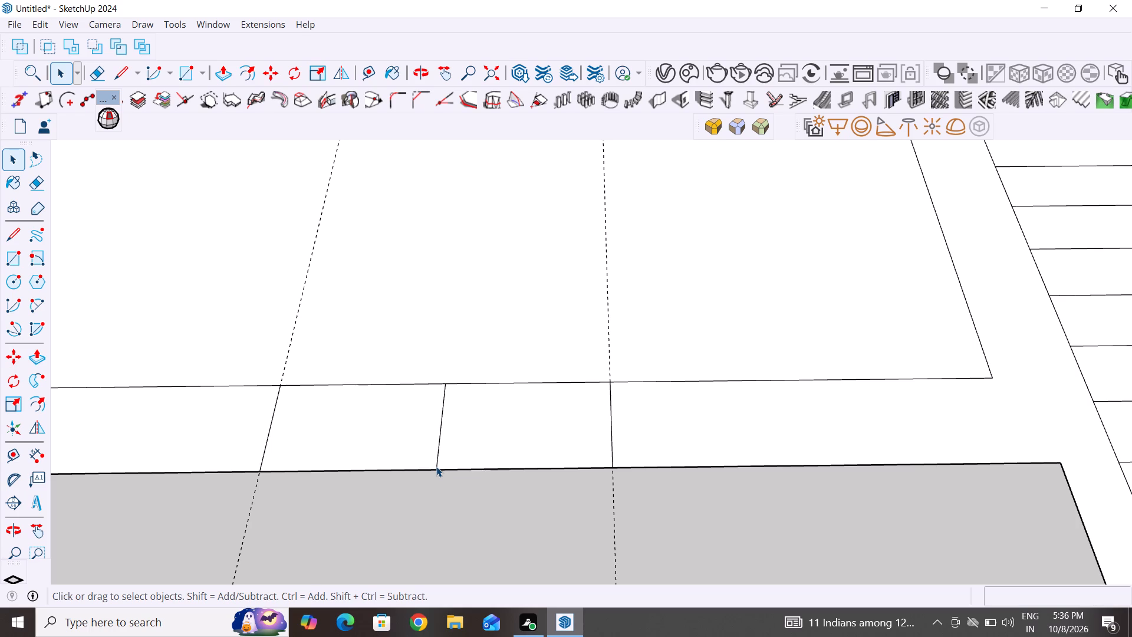
# Place guides 1.5' to either side of the centre line across the front wall of the room nearest the origin.
pyautogui.scroll(-13, 568, 429)
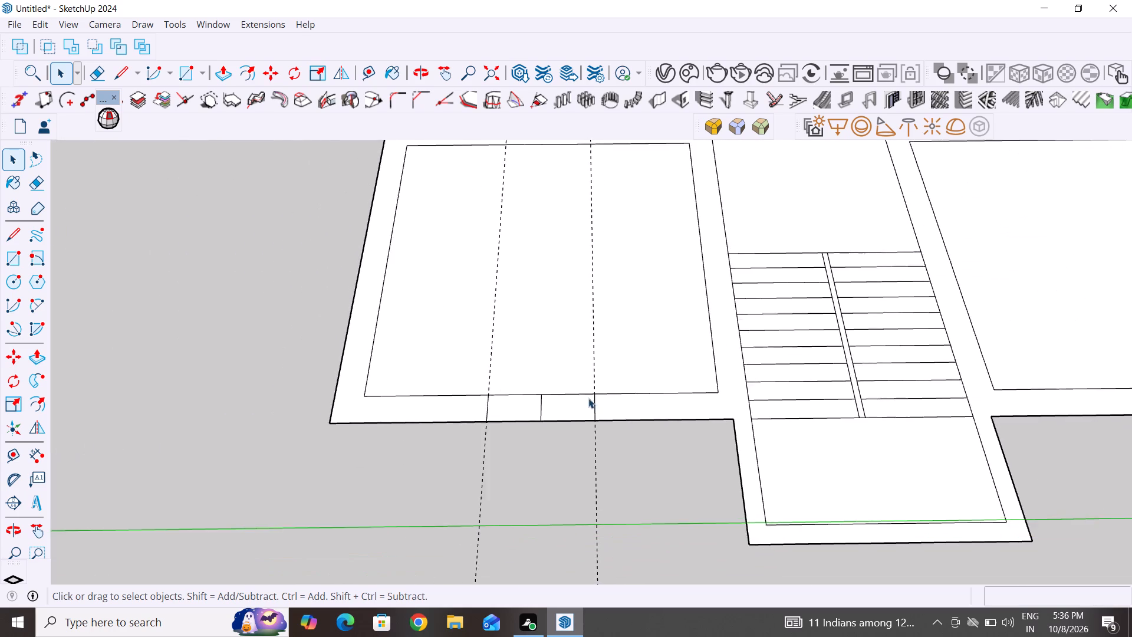
pyautogui.scroll(-8, 588, 398)
pyautogui.scroll(-4, 291, 408)
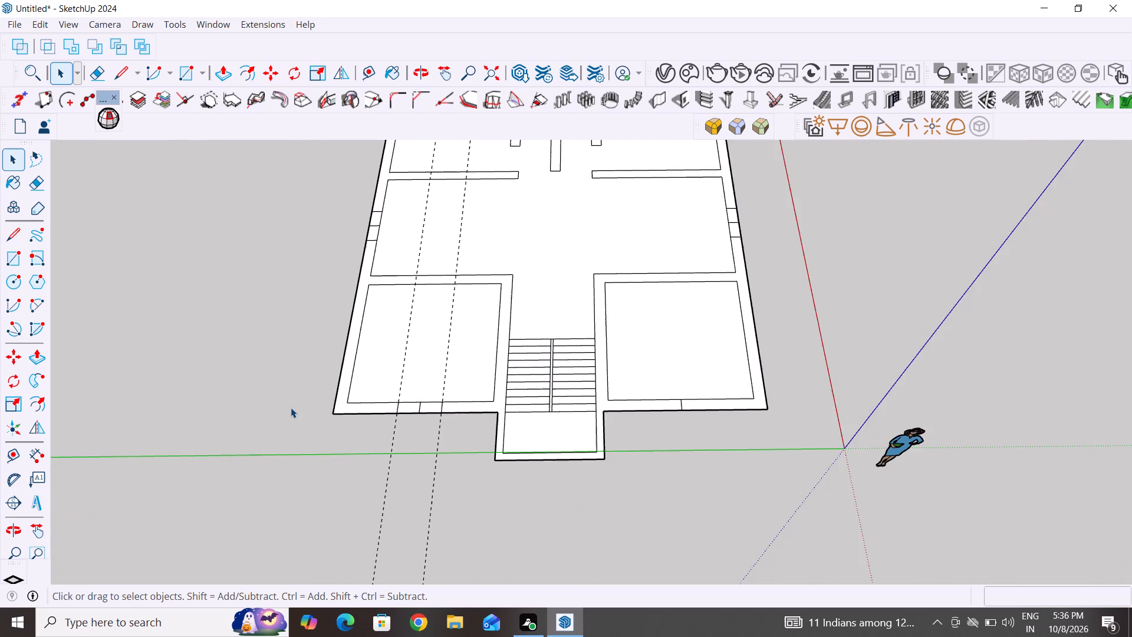
pyautogui.scroll(-2, 291, 408)
pyautogui.scroll(8, 674, 426)
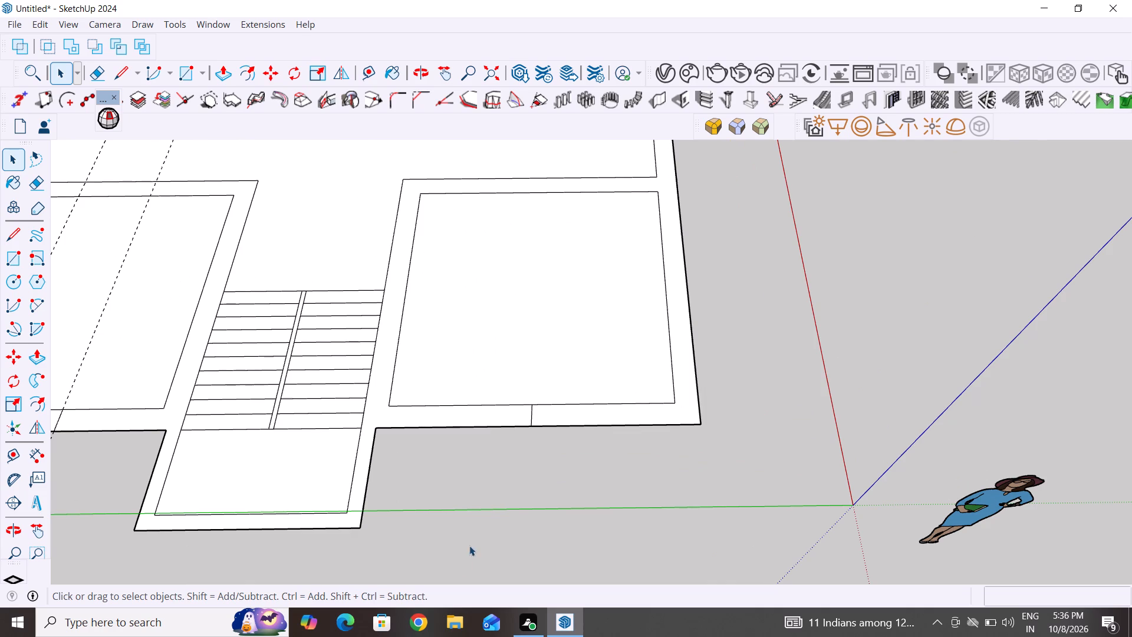
pyautogui.scroll(-6, 554, 352)
pyautogui.moveTo(616, 425); pyautogui.dragTo(595, 488, button='middle')
pyautogui.scroll(5, 604, 448)
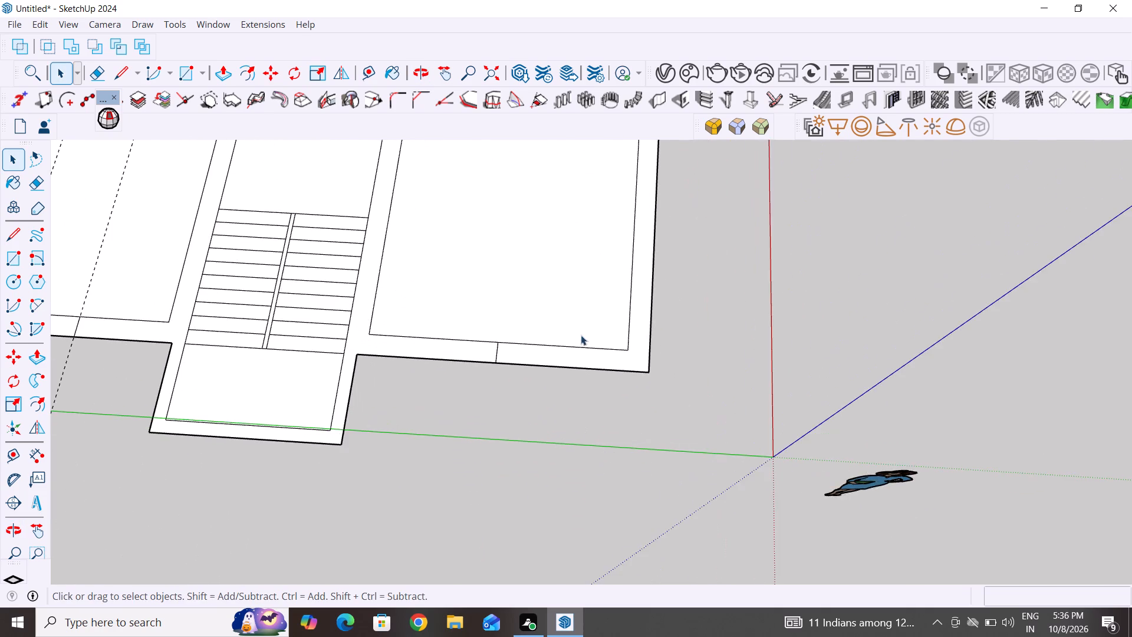
pyautogui.scroll(2, 581, 334)
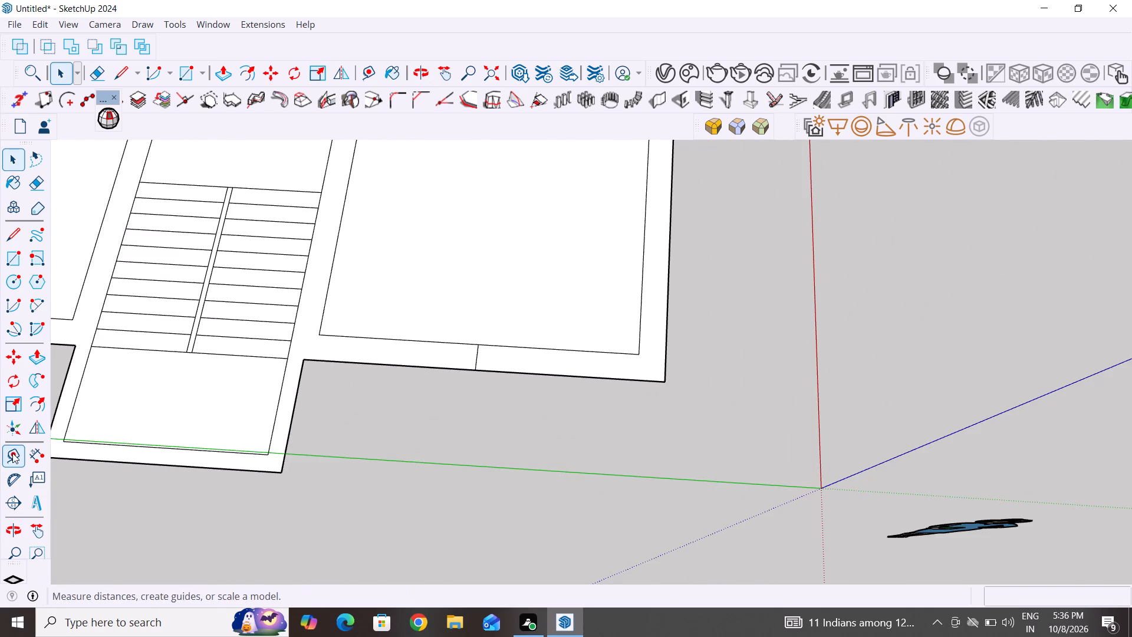
pyautogui.click(12, 453)
pyautogui.scroll(4, 495, 342)
pyautogui.click(467, 362)
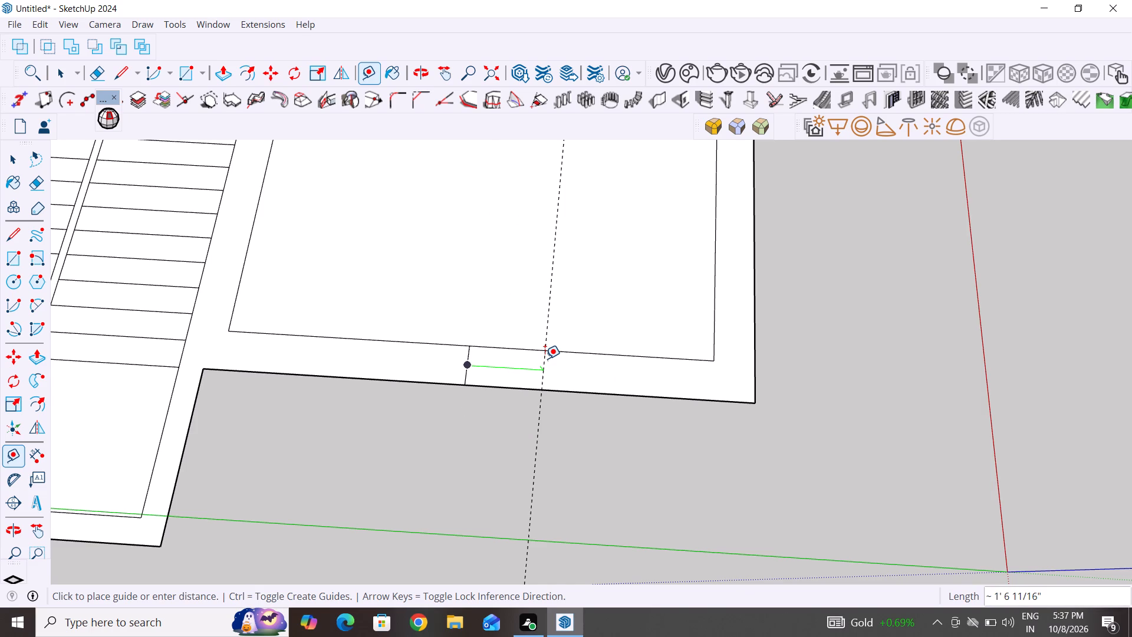
pyautogui.write('1.5')
pyautogui.hotkey('shift', '"')
pyautogui.press('BackSpace')
pyautogui.press("'")
pyautogui.press('Return')
pyautogui.click(464, 363)
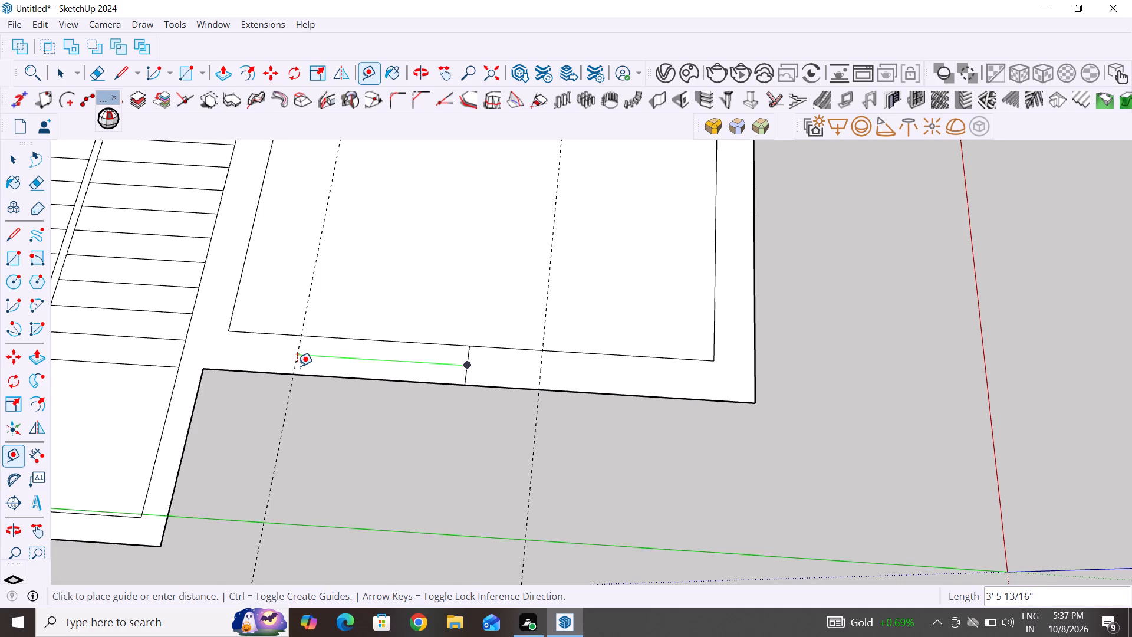
pyautogui.write("1.5'")
pyautogui.press('Return')
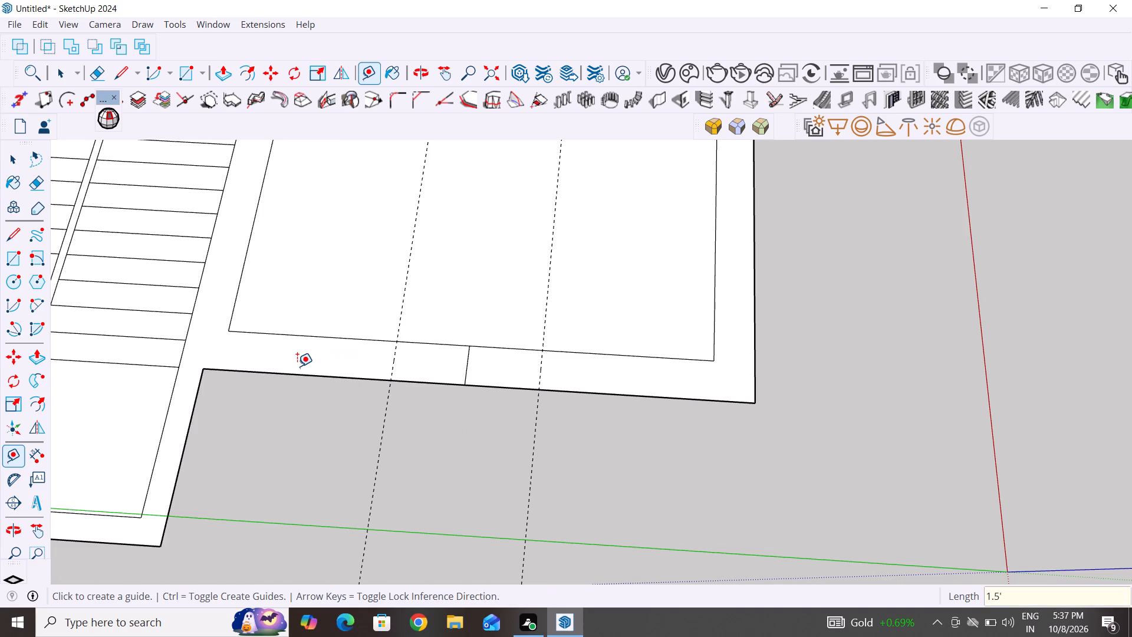
# Draw 10" lines across the front wall of the room nearest the origin along both of its guides.
pyautogui.scroll(-13, 414, 354)
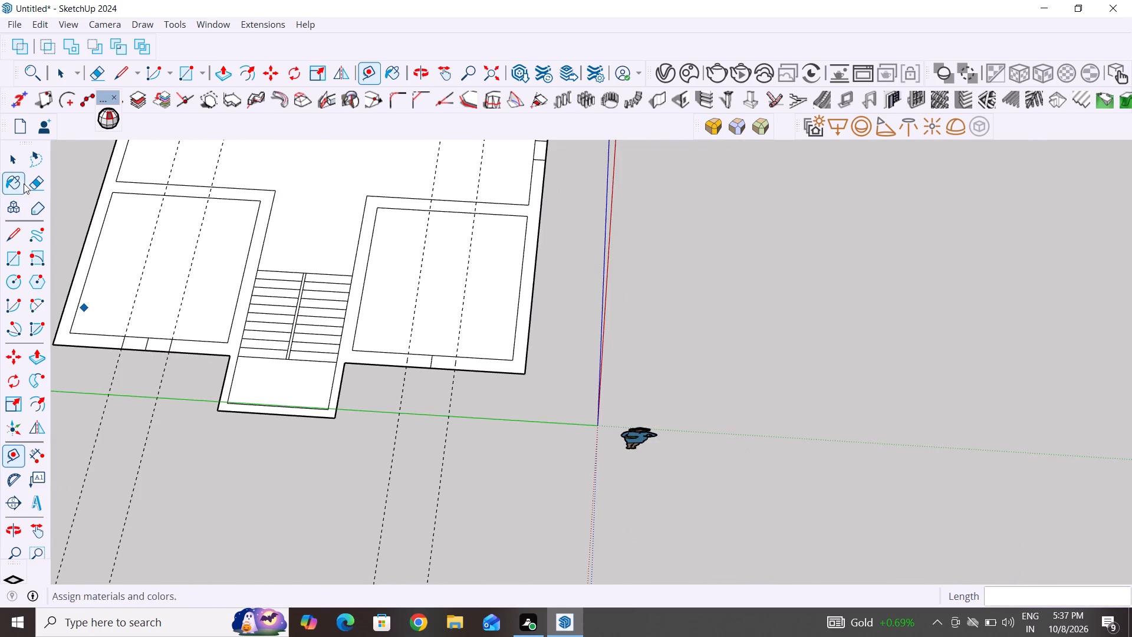
pyautogui.click(19, 158)
pyautogui.click(12, 239)
pyautogui.scroll(6, 438, 358)
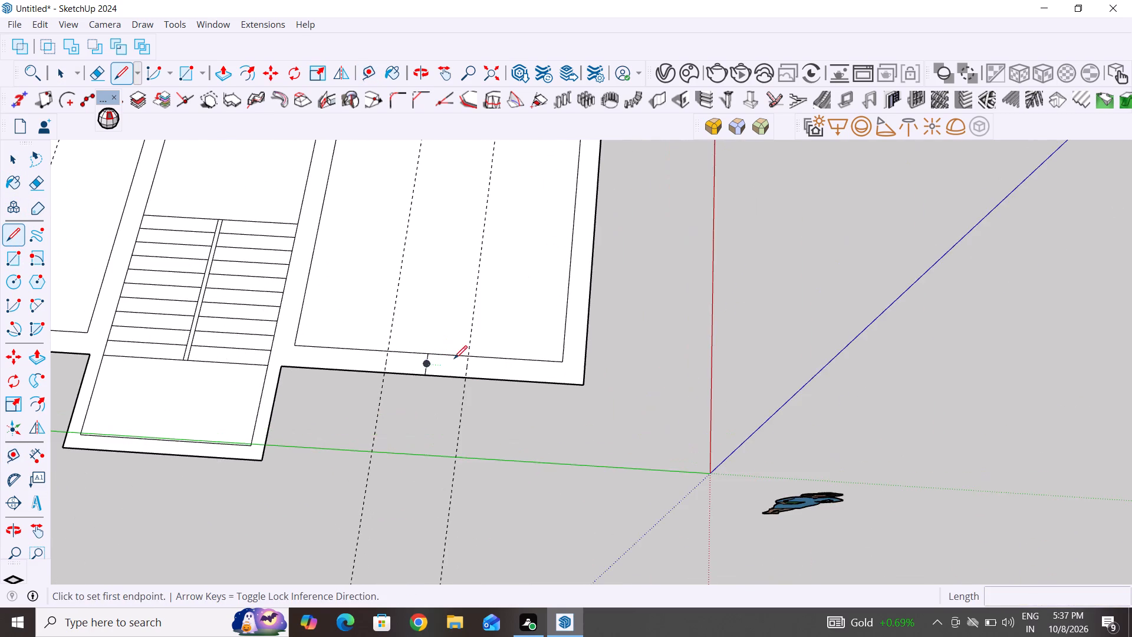
pyautogui.scroll(9, 454, 359)
pyautogui.click(485, 411)
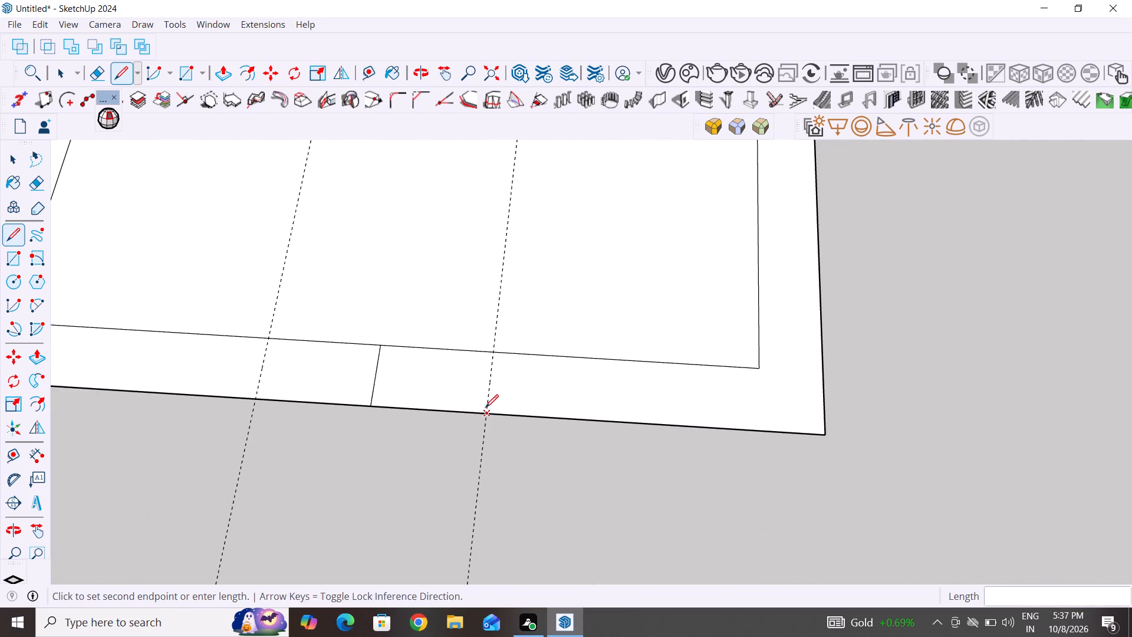
pyautogui.click(493, 351)
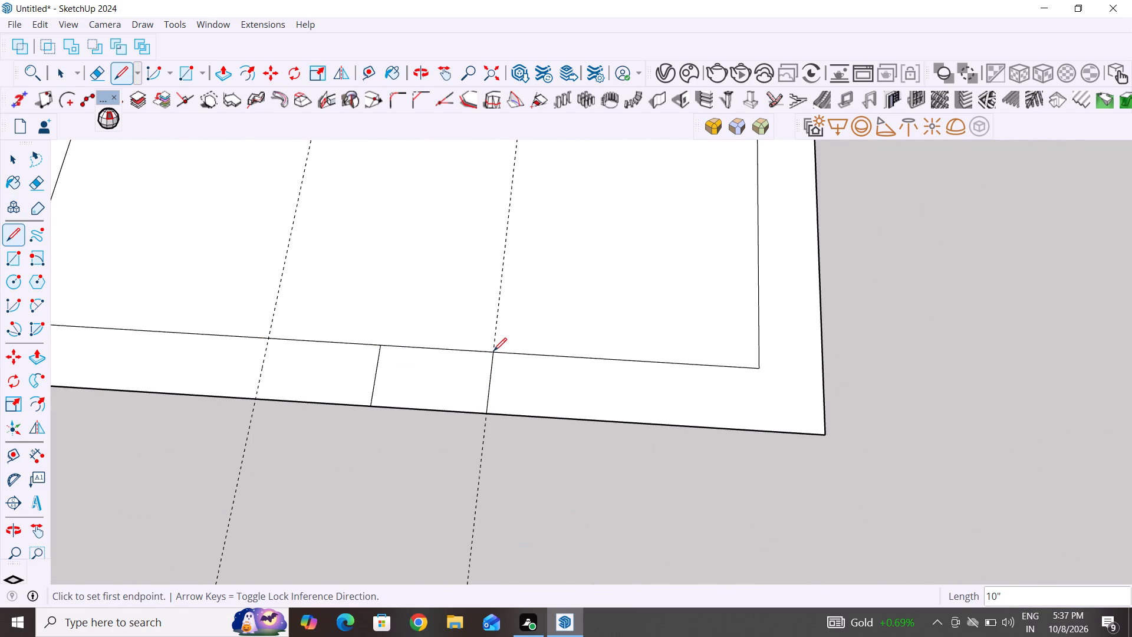
pyautogui.press('space')
pyautogui.click(12, 238)
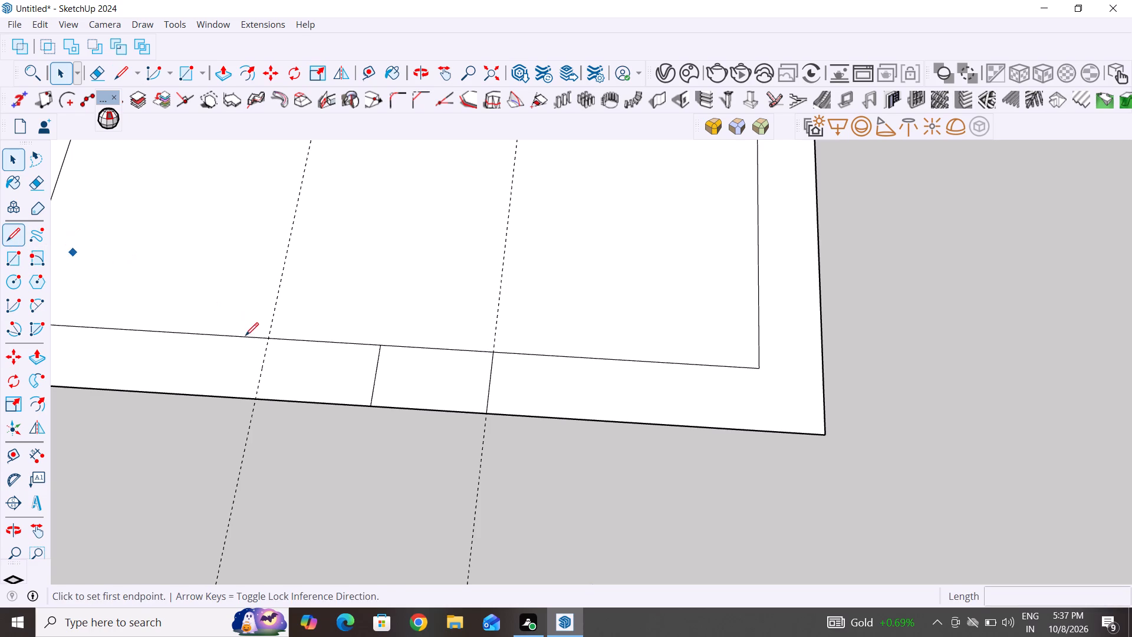
pyautogui.click(254, 396)
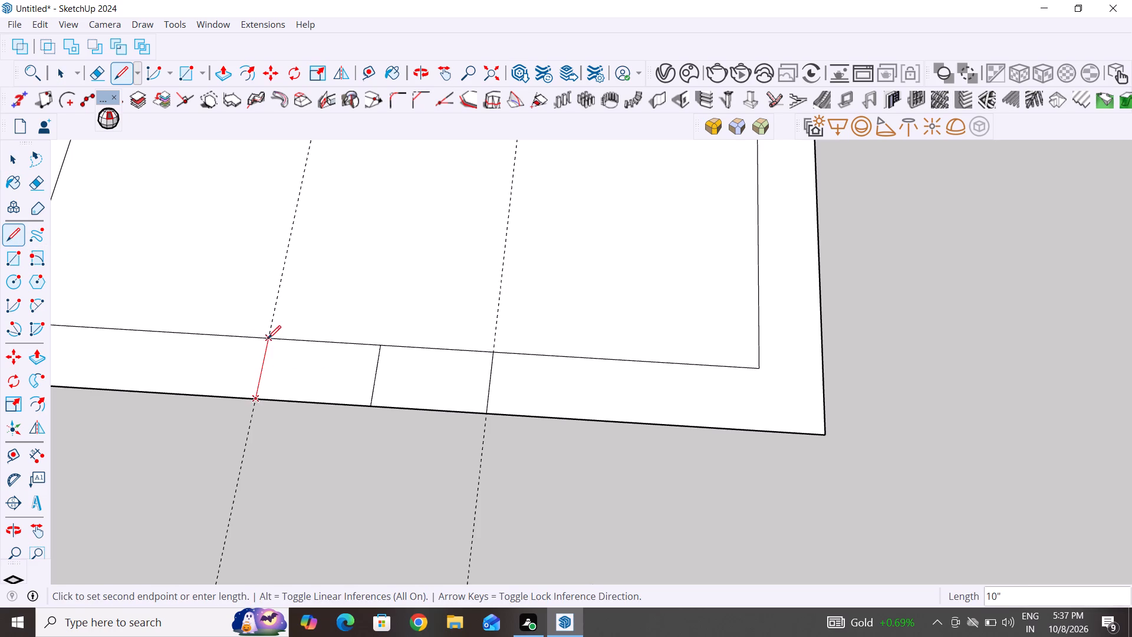
pyautogui.click(268, 339)
pyautogui.press('space')
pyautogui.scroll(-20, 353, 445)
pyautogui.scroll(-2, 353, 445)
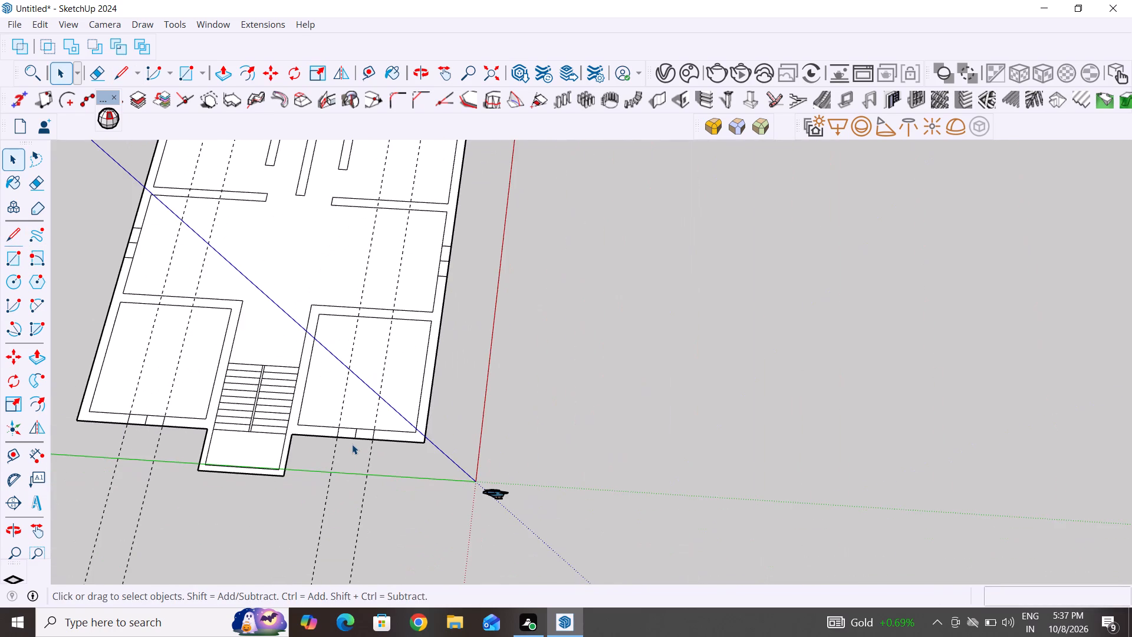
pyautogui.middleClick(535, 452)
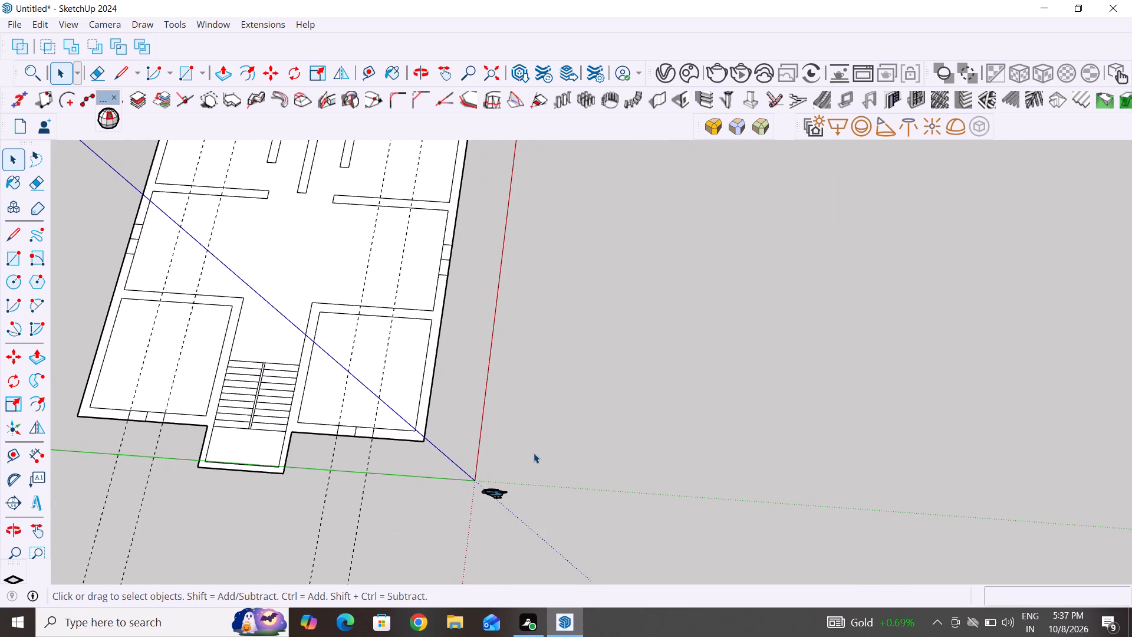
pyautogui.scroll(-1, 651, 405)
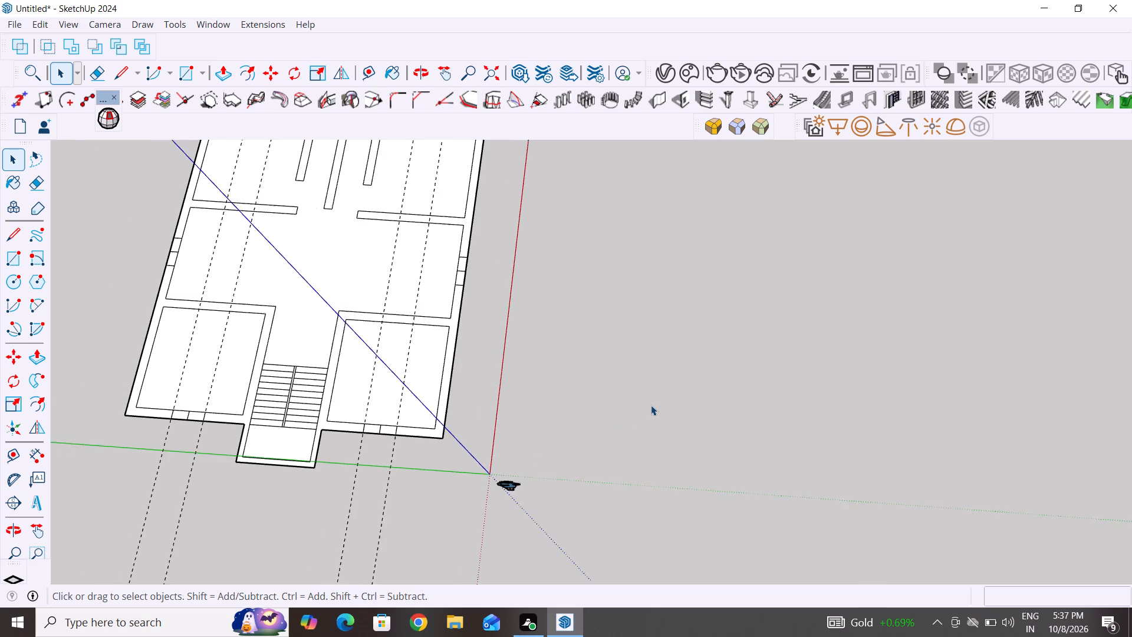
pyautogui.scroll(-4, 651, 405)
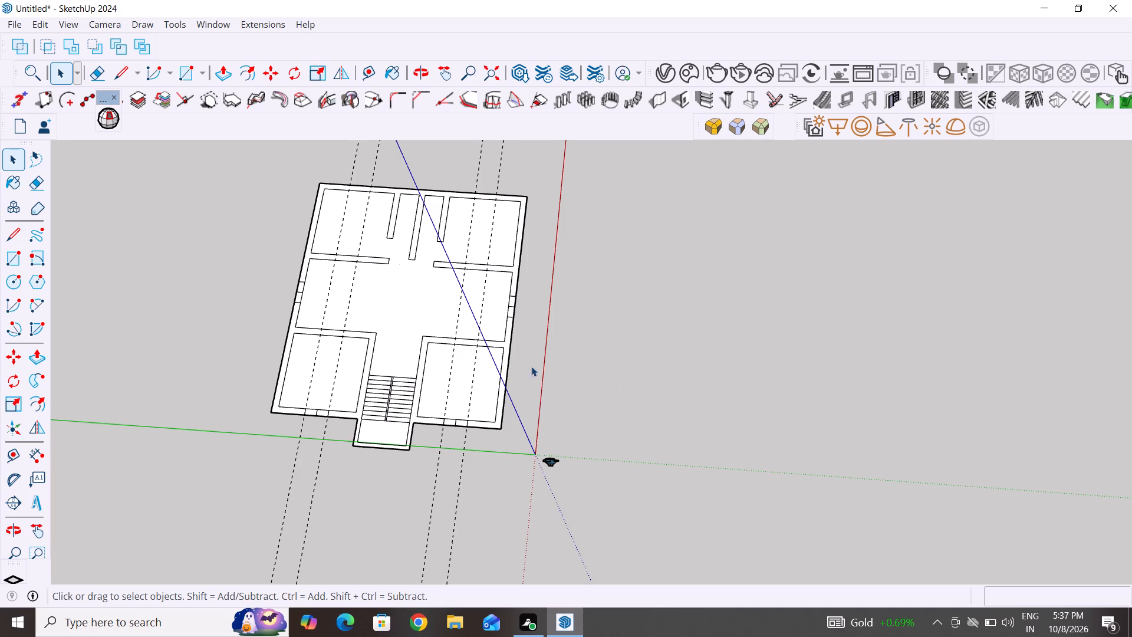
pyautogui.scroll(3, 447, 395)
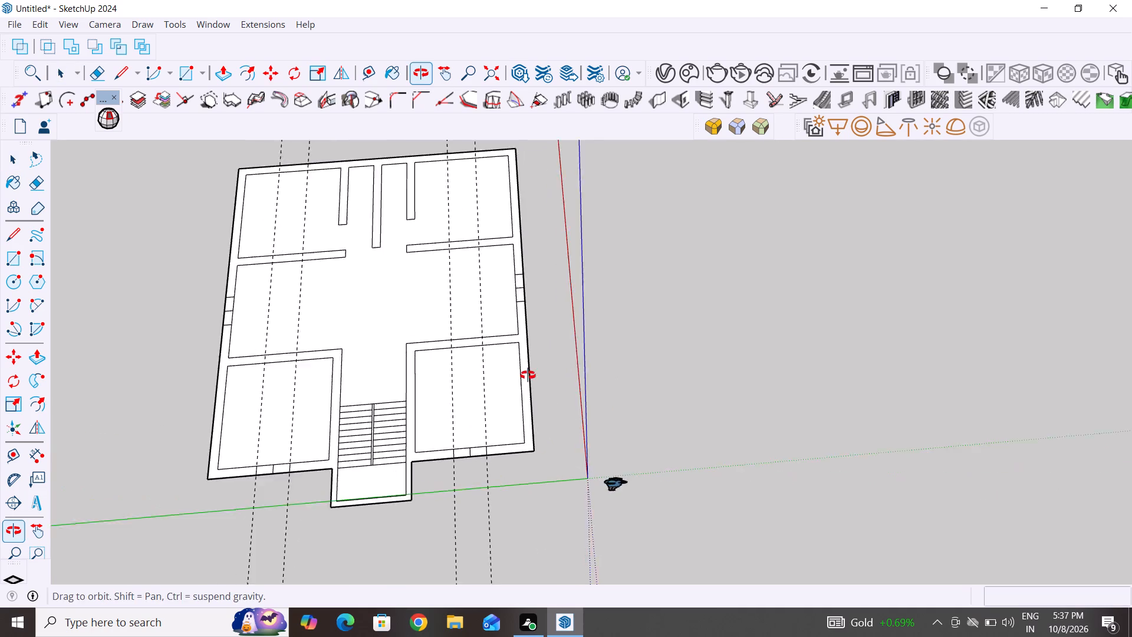
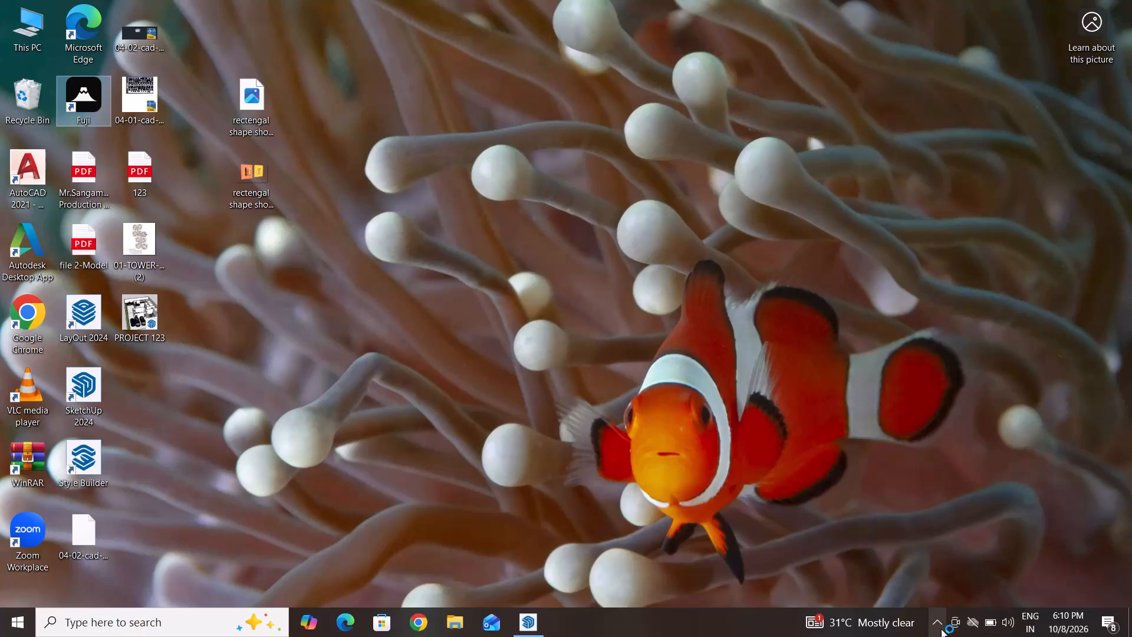
# Show the hidden notification-area icons on the desktop.
pyautogui.click(940, 626)
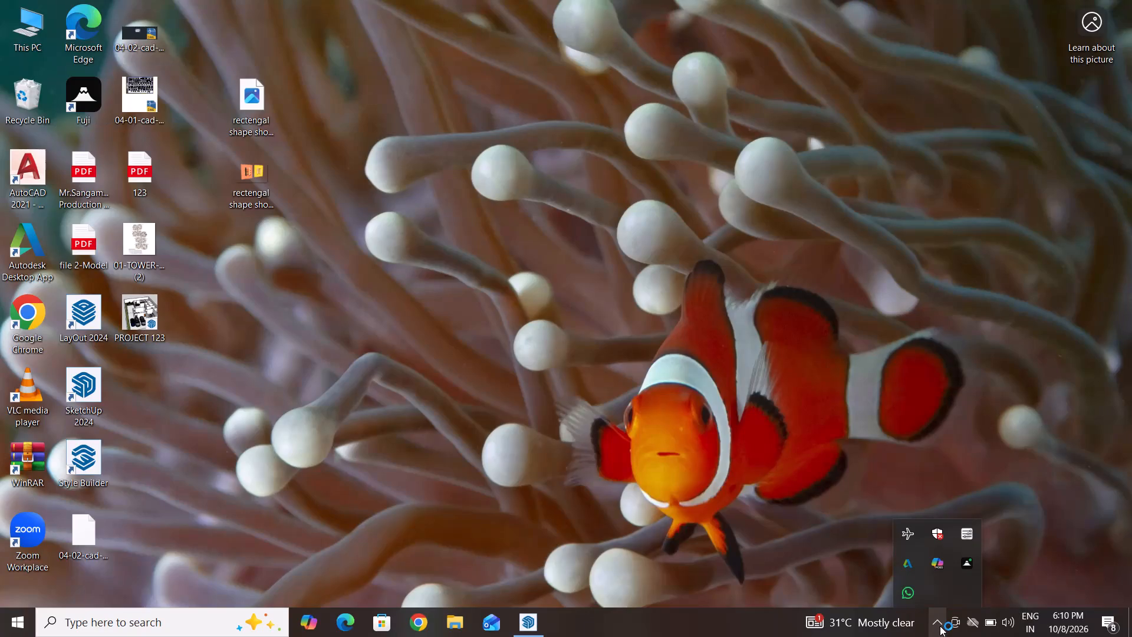
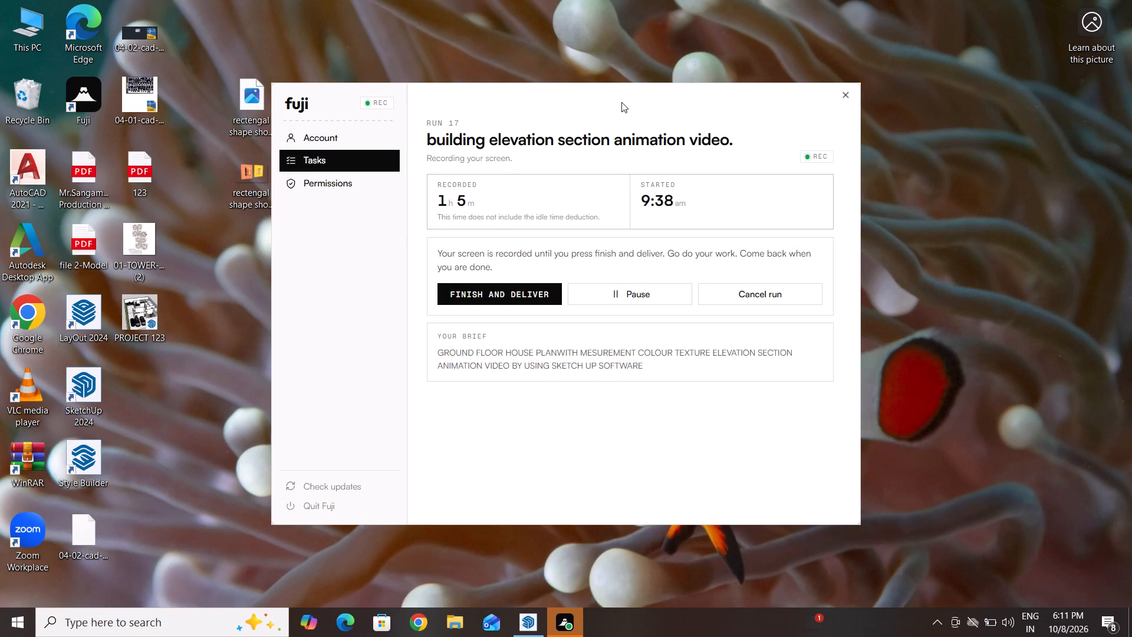
# Move the recorder window out of the way and switch to the floor plan model in SketchUp.
pyautogui.moveTo(621, 102); pyautogui.dragTo(974, 458)
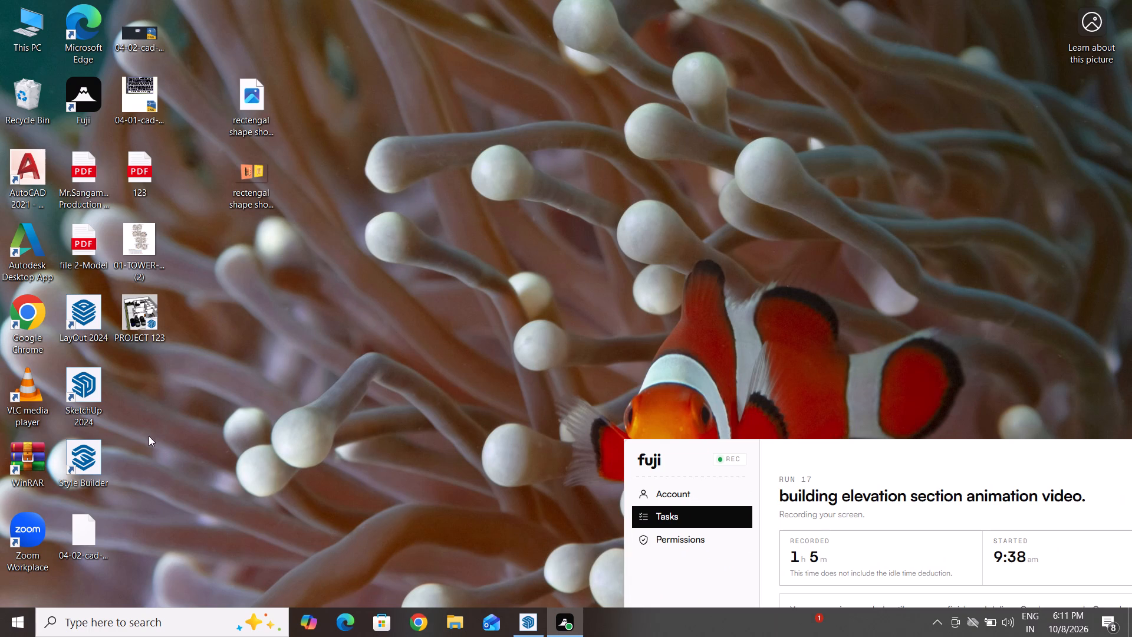
pyautogui.click(545, 580)
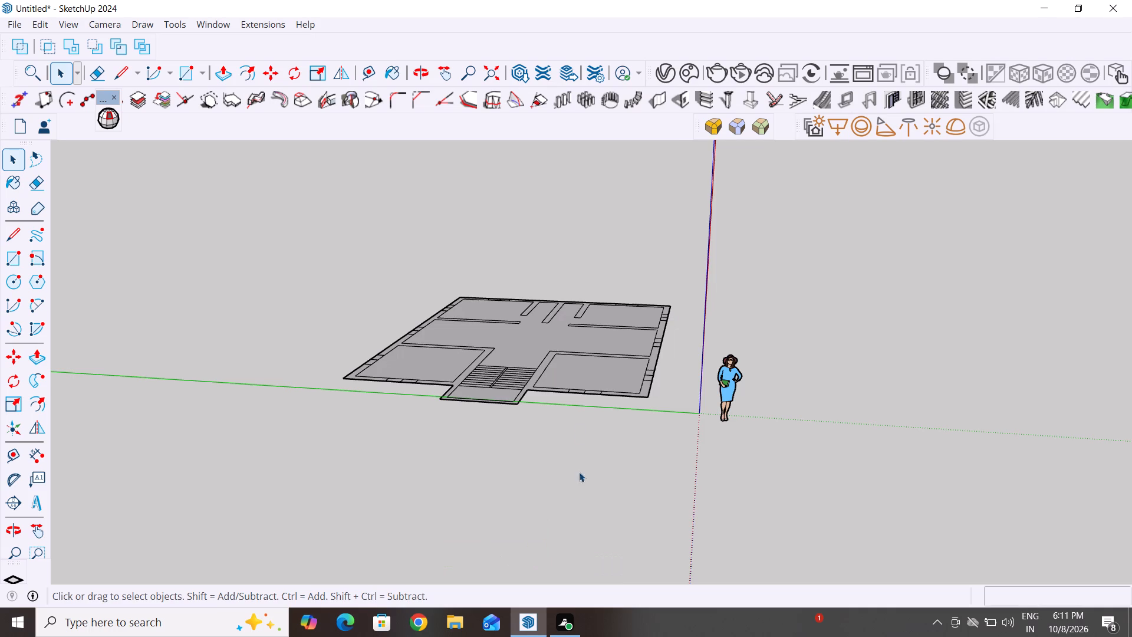
# Examine the ground floor plan's overall layout, including rooms, partitions, window openings and the staircase.
pyautogui.scroll(-6, 577, 412)
pyautogui.moveTo(606, 348); pyautogui.dragTo(601, 549, button='middle')
pyautogui.scroll(2, 718, 342)
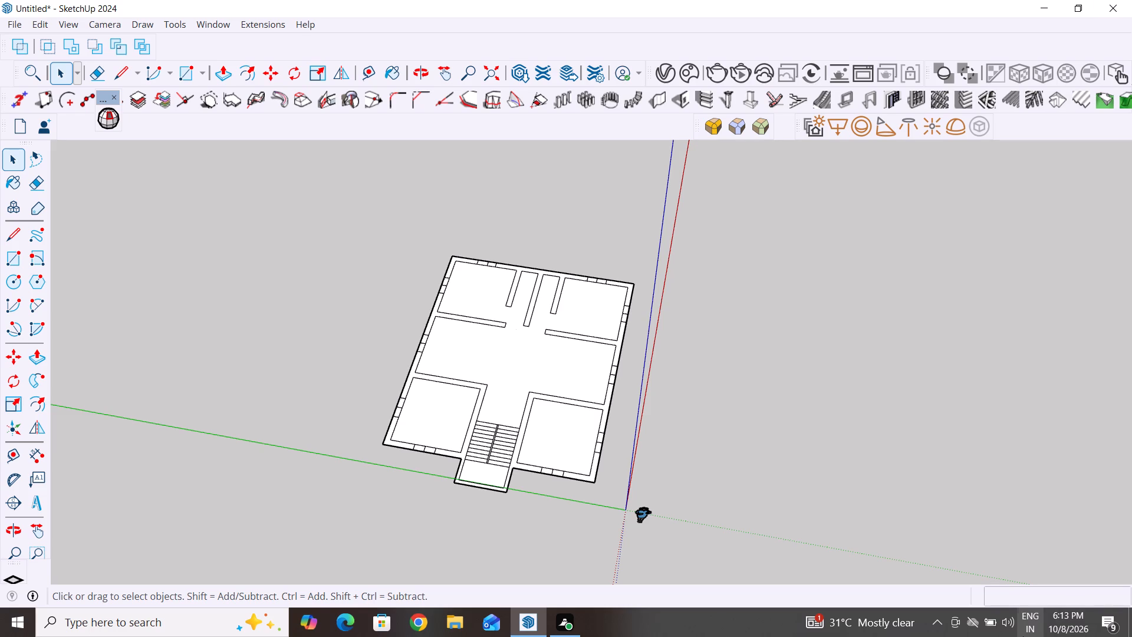
pyautogui.scroll(-4, 598, 516)
pyautogui.moveTo(581, 521); pyautogui.dragTo(649, 554, button='middle')
pyautogui.scroll(1, 624, 498)
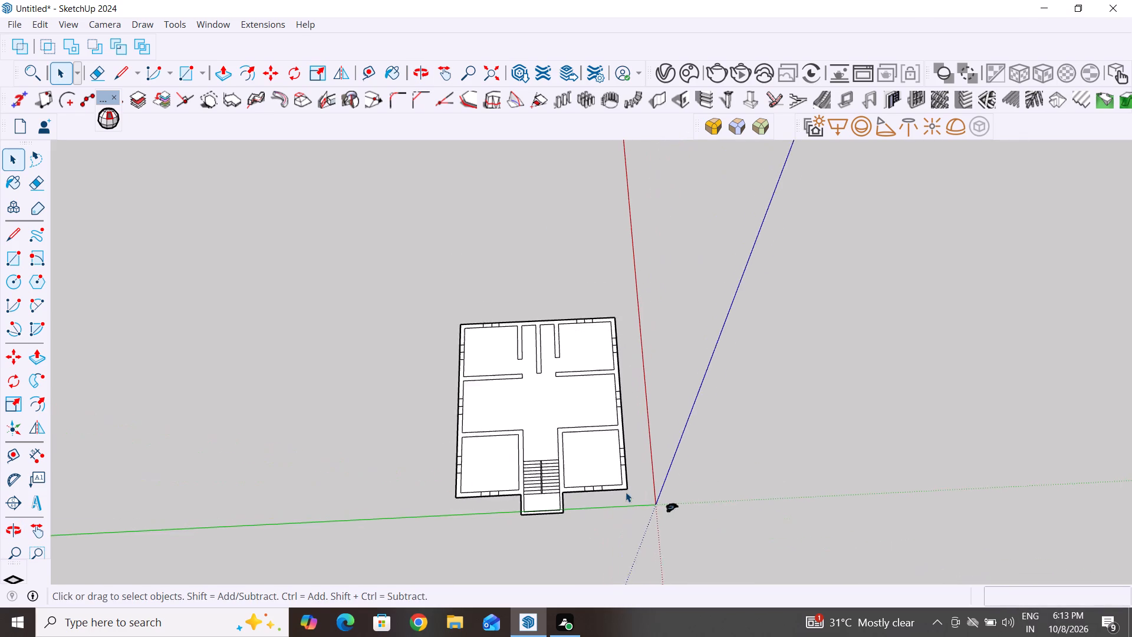
pyautogui.scroll(2, 626, 492)
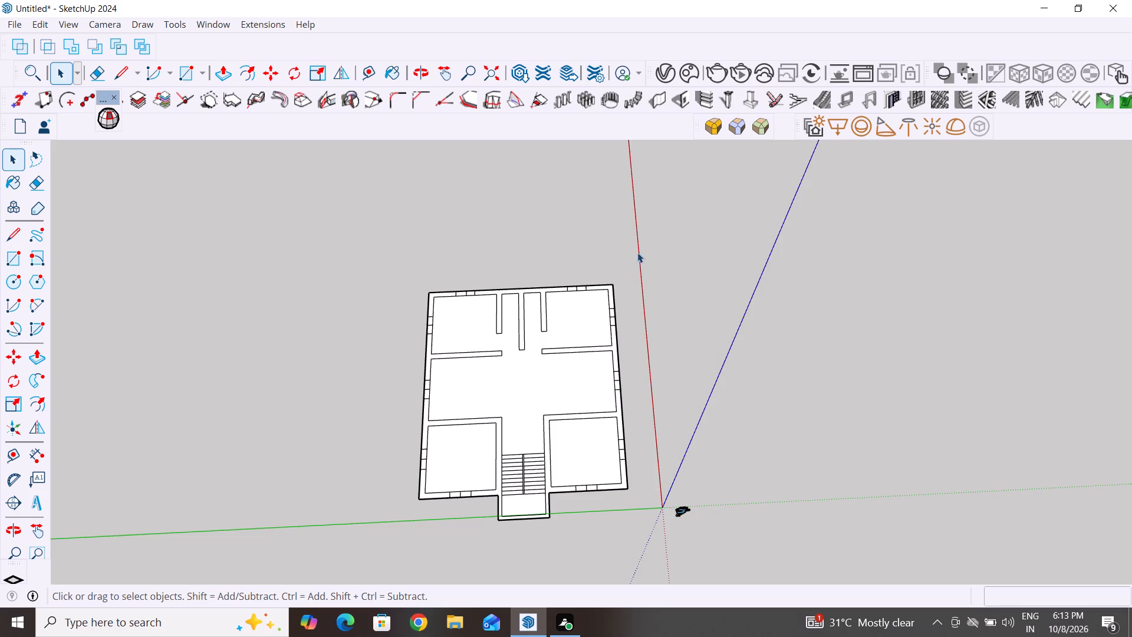
pyautogui.moveTo(654, 301); pyautogui.dragTo(603, 361, button='middle')
pyautogui.scroll(4, 513, 508)
pyautogui.moveTo(640, 422); pyautogui.dragTo(653, 428, button='middle')
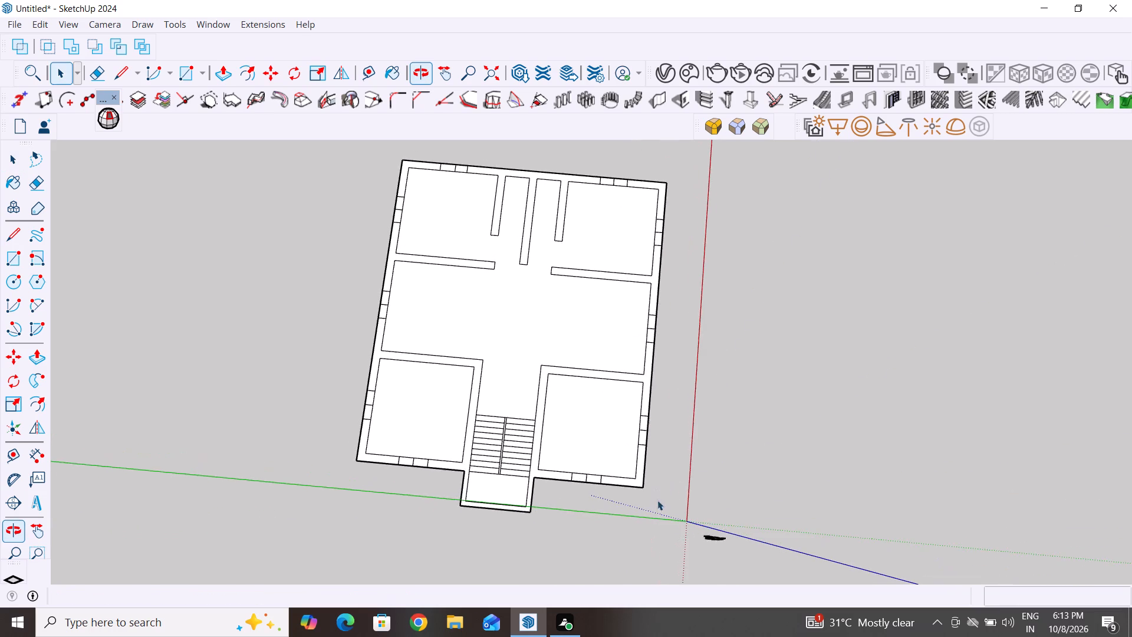
pyautogui.moveTo(658, 500); pyautogui.dragTo(721, 262, button='middle')
pyautogui.scroll(3, 737, 400)
pyautogui.moveTo(686, 392); pyautogui.dragTo(673, 484, button='middle')
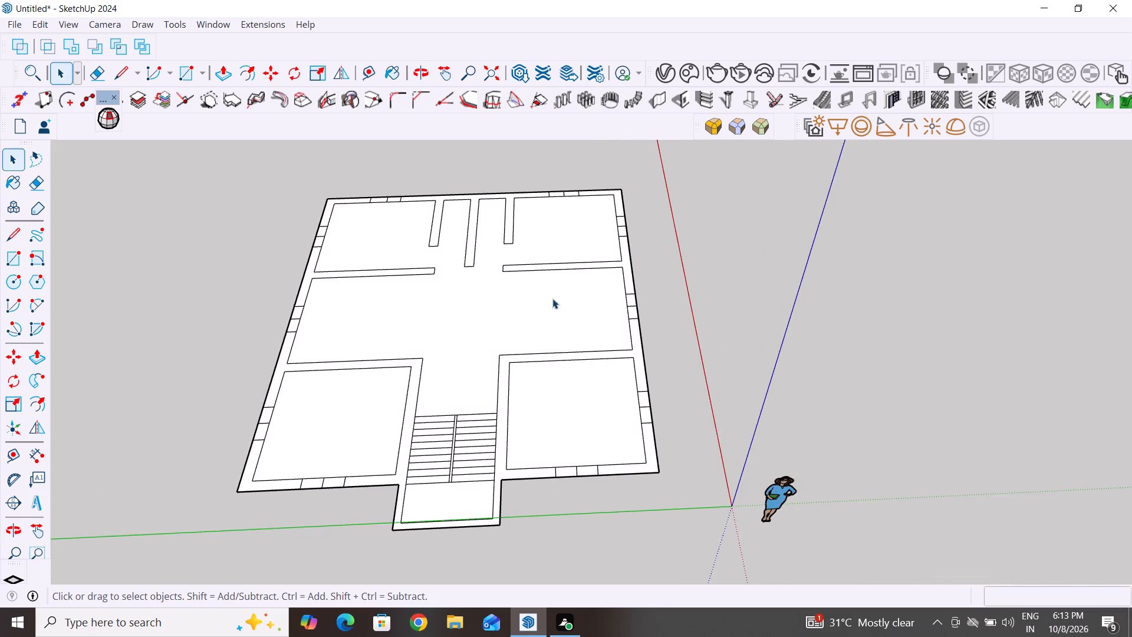
pyautogui.moveTo(555, 298); pyautogui.dragTo(555, 337, button='middle')
pyautogui.scroll(3, 495, 471)
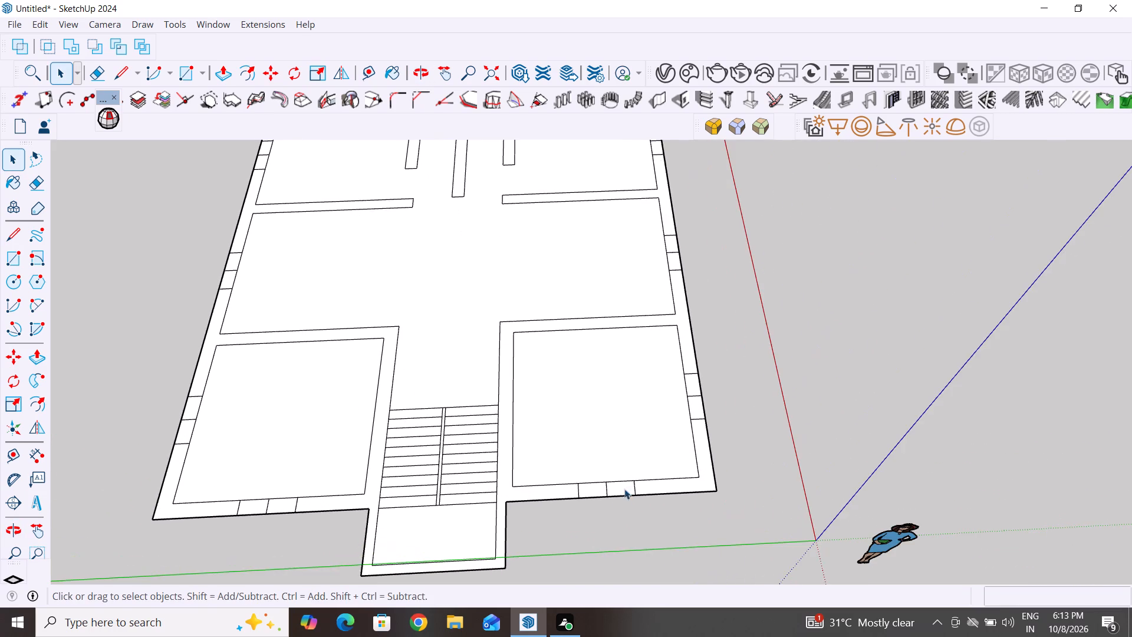
pyautogui.moveTo(624, 495); pyautogui.dragTo(618, 517, button='middle')
pyautogui.scroll(3, 523, 477)
pyautogui.moveTo(598, 488); pyautogui.dragTo(590, 520, button='middle')
pyautogui.scroll(1, 591, 520)
pyautogui.scroll(-4, 789, 345)
pyautogui.moveTo(830, 409); pyautogui.dragTo(823, 432, button='middle')
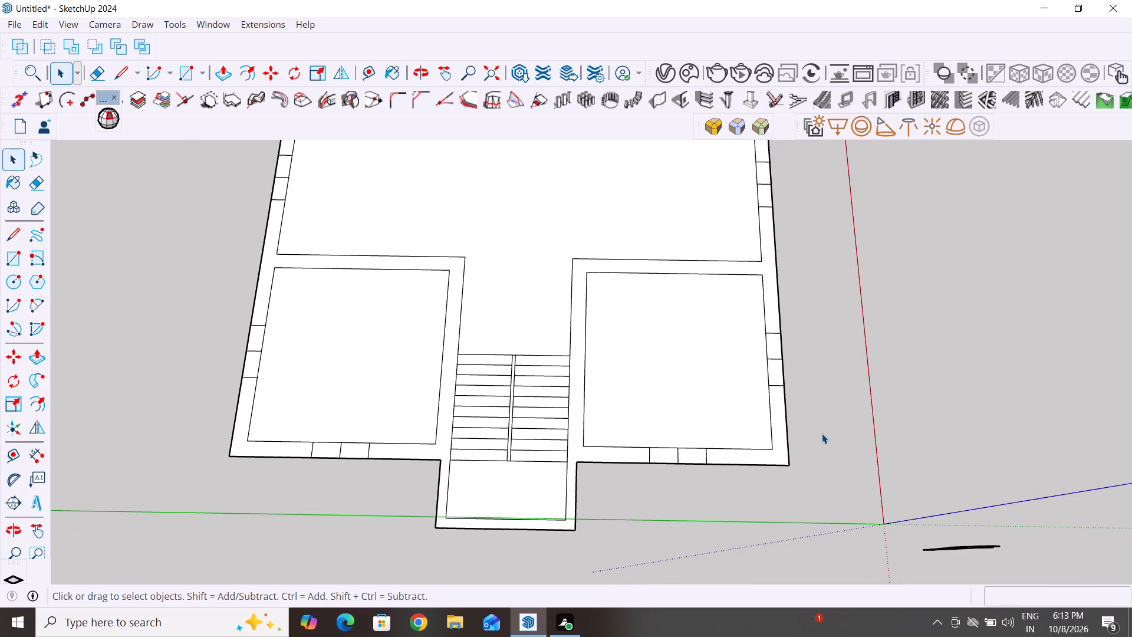
pyautogui.scroll(-4, 772, 400)
pyautogui.moveTo(748, 406); pyautogui.dragTo(760, 439, button='middle')
pyautogui.scroll(-8, 736, 440)
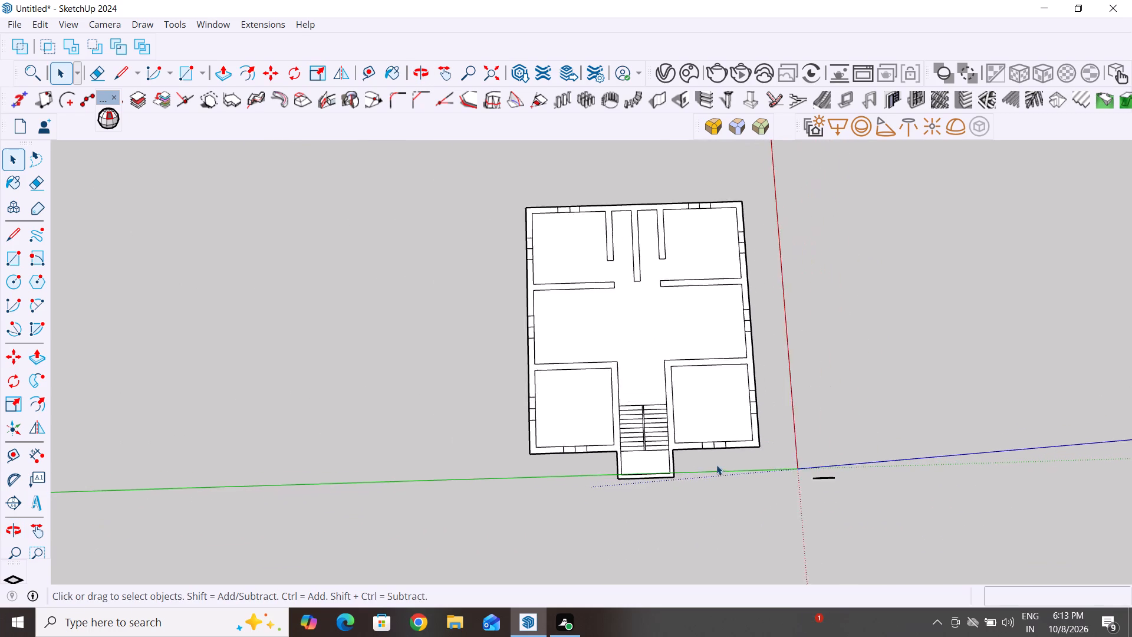
pyautogui.scroll(-2, 716, 465)
pyautogui.moveTo(753, 326); pyautogui.dragTo(739, 265, button='middle')
pyautogui.scroll(4, 744, 348)
pyautogui.scroll(1, 813, 345)
pyautogui.moveTo(813, 345); pyautogui.dragTo(819, 322, button='middle')
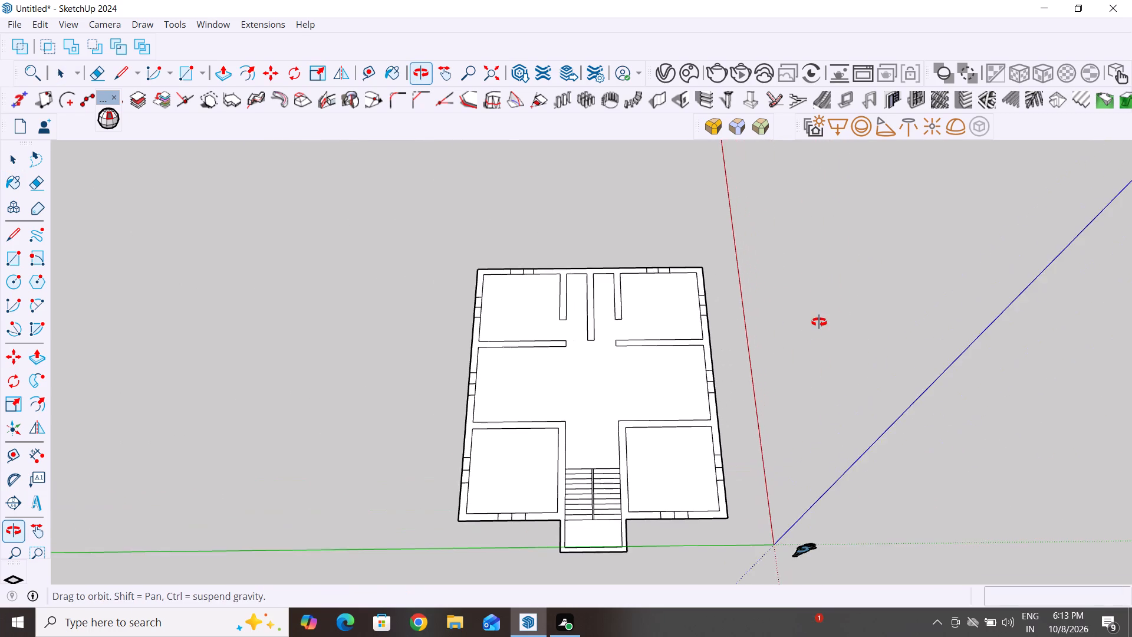
pyautogui.moveTo(819, 322); pyautogui.dragTo(802, 345, button='middle')
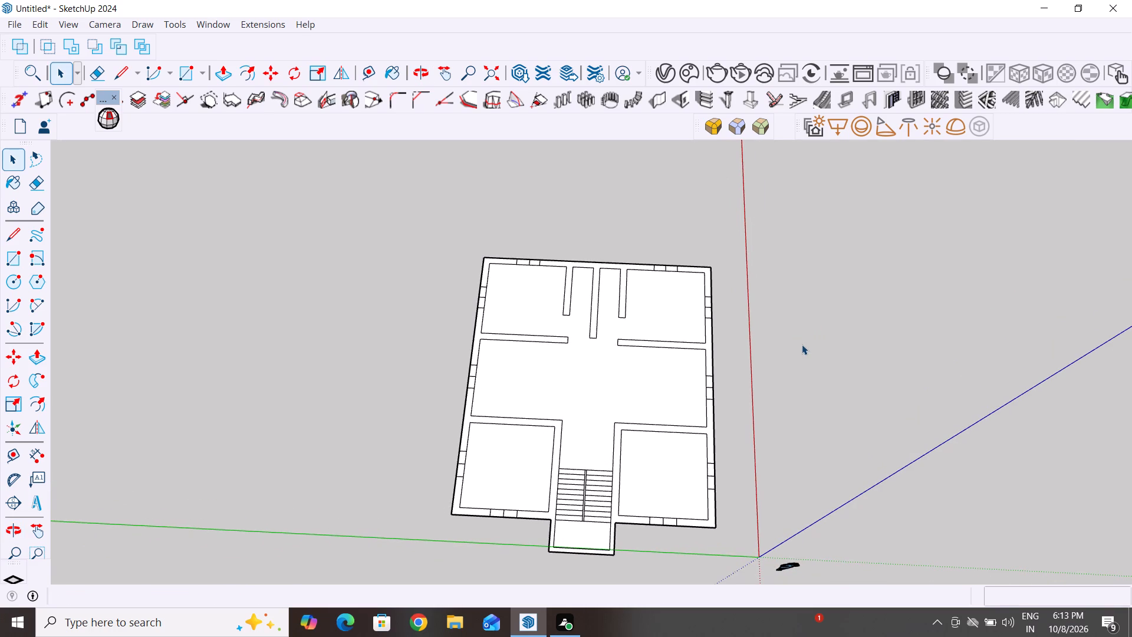
pyautogui.scroll(1, 802, 344)
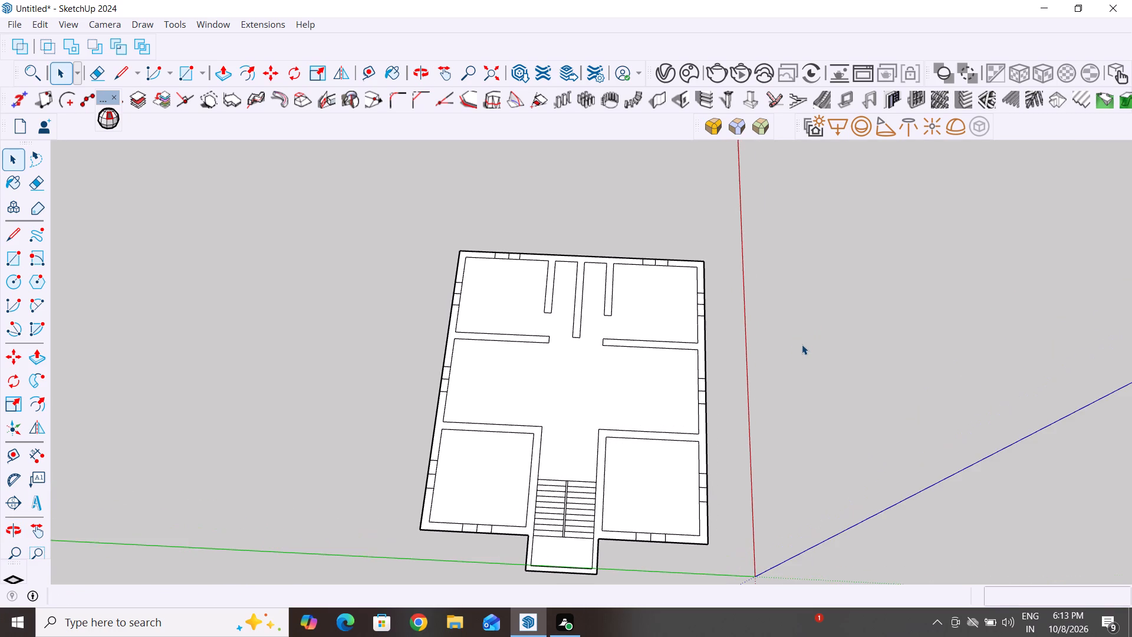
pyautogui.moveTo(802, 344); pyautogui.dragTo(804, 426, button='middle')
pyautogui.scroll(3, 620, 551)
pyautogui.moveTo(619, 542); pyautogui.dragTo(631, 324, button='middle')
pyautogui.scroll(6, 577, 516)
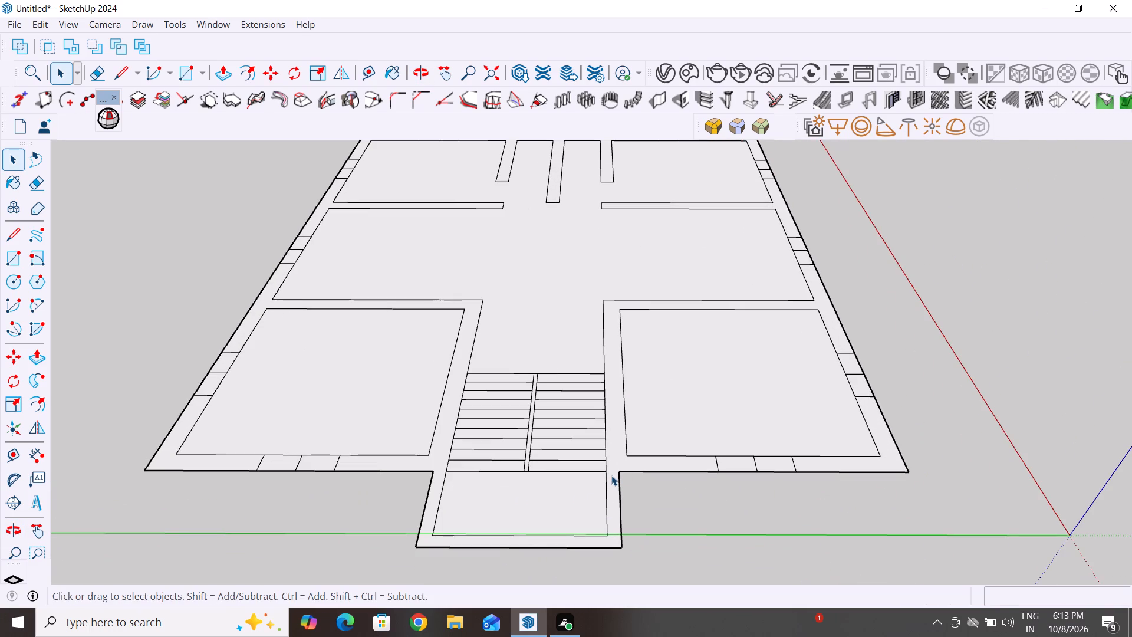
# Check the plan's wall faces one at a time to see how they are divided at the window openings.
pyautogui.click(611, 475)
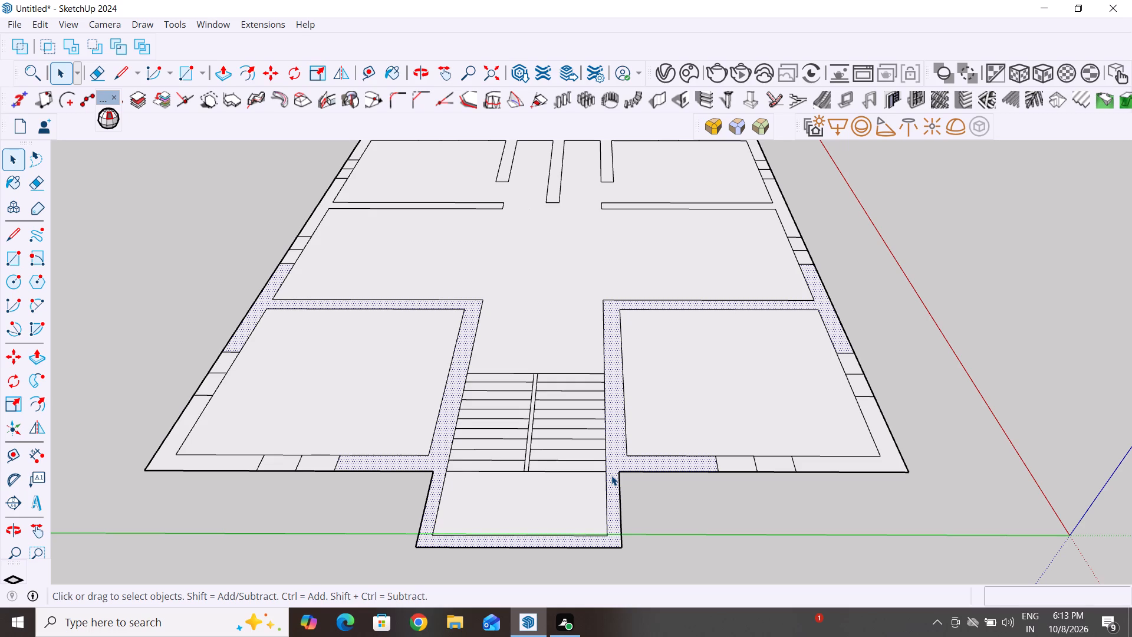
pyautogui.scroll(-1, 611, 475)
pyautogui.click(248, 459)
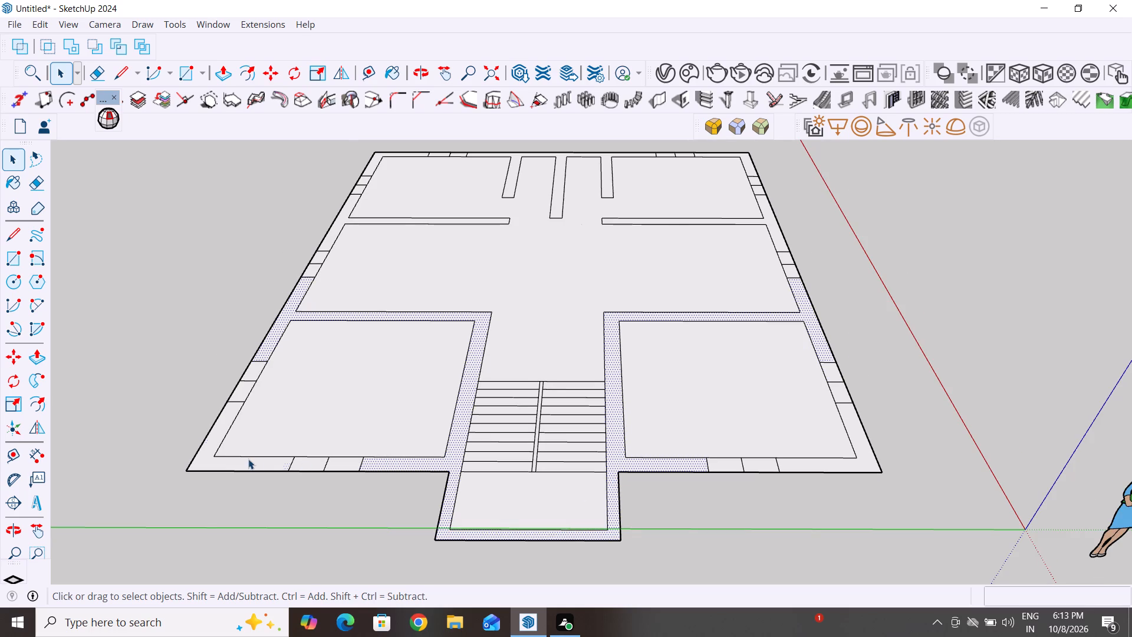
pyautogui.scroll(-6, 508, 513)
pyautogui.moveTo(572, 463); pyautogui.dragTo(564, 510, button='middle')
pyautogui.scroll(3, 558, 235)
pyautogui.click(546, 218)
pyautogui.click(545, 223)
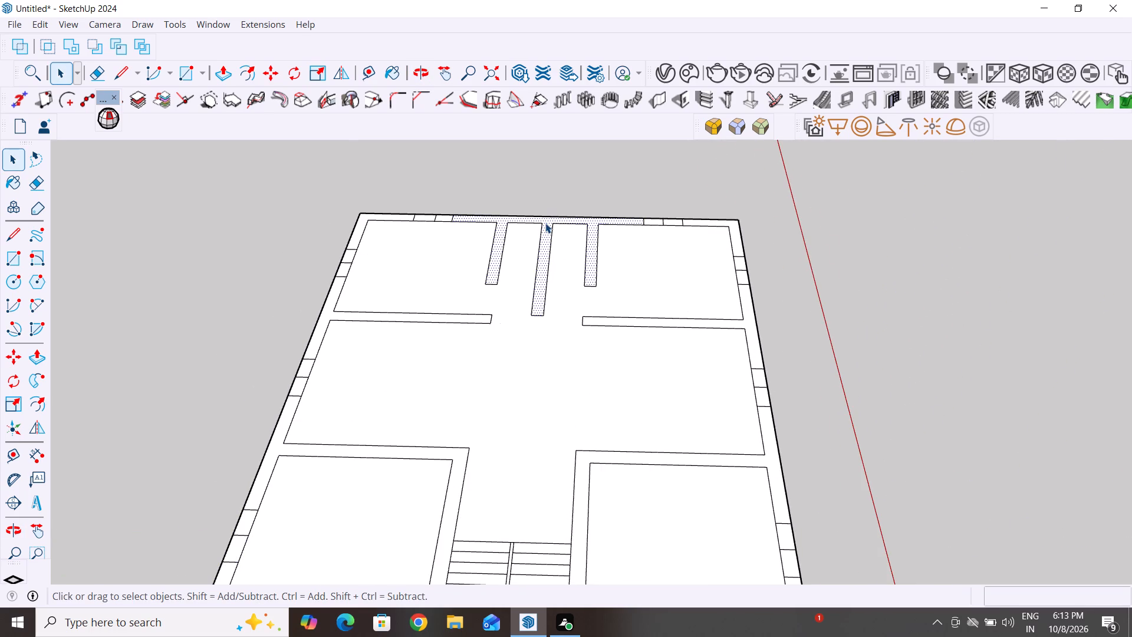
pyautogui.scroll(-3, 449, 415)
pyautogui.click(354, 332)
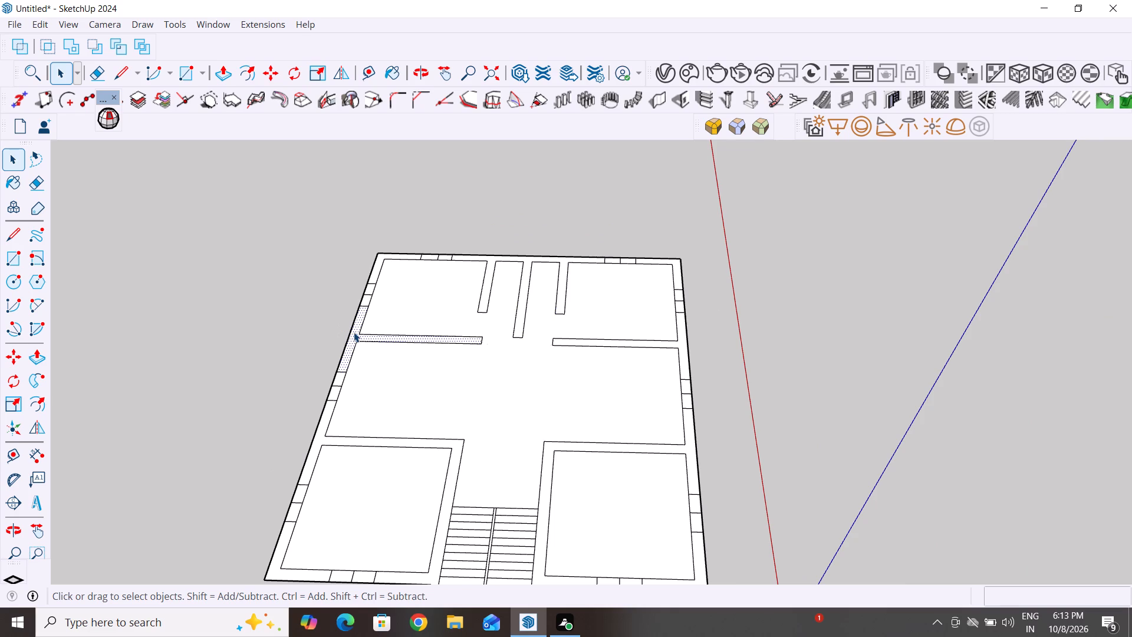
pyautogui.click(389, 380)
pyautogui.click(328, 418)
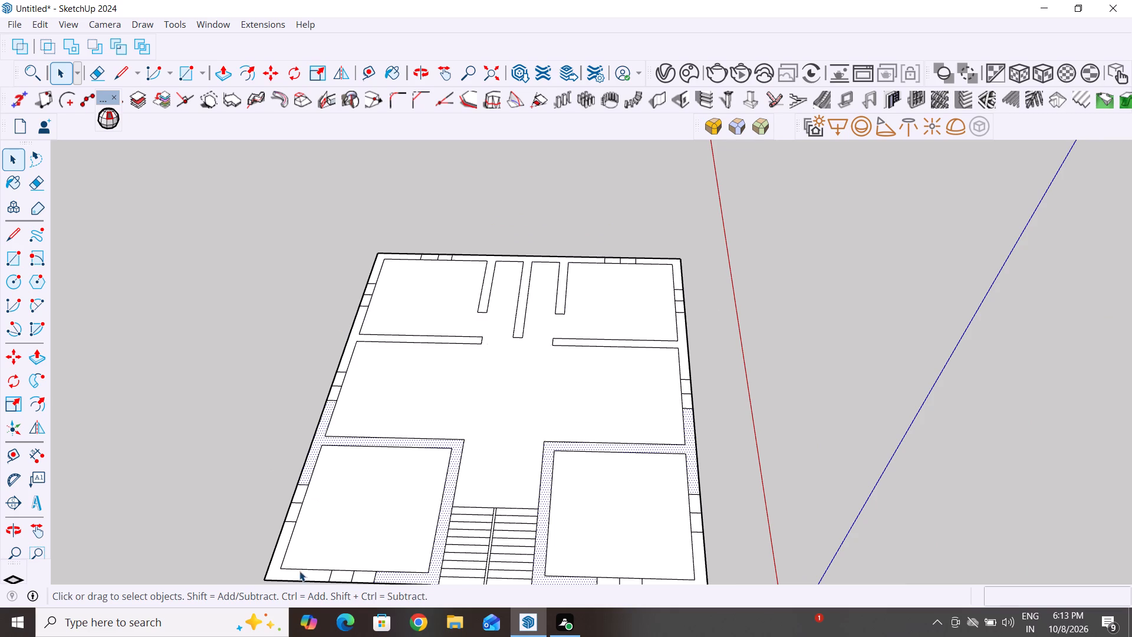
pyautogui.click(301, 574)
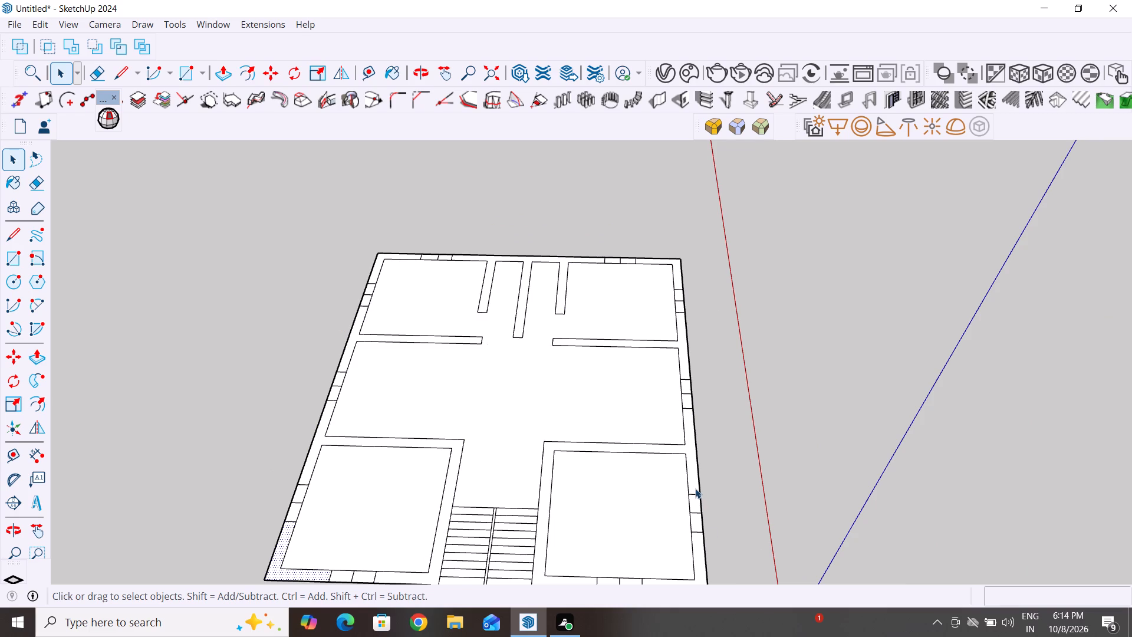
pyautogui.click(695, 488)
pyautogui.click(694, 551)
pyautogui.click(701, 545)
pyautogui.click(686, 367)
pyautogui.scroll(-6, 614, 432)
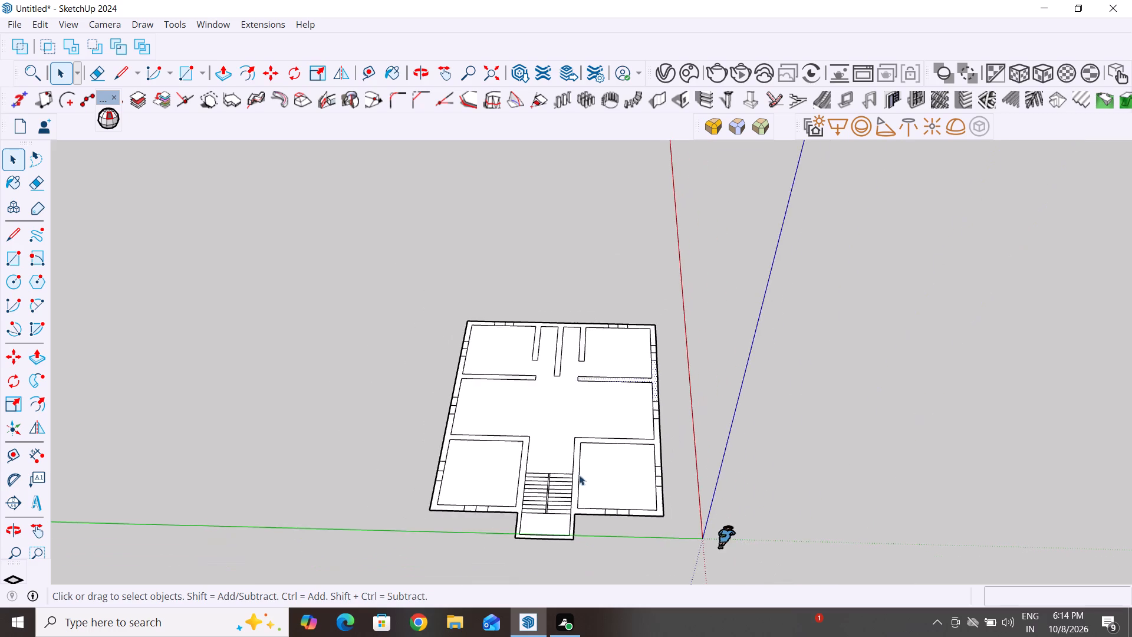
pyautogui.moveTo(603, 501); pyautogui.dragTo(618, 518, button='middle')
pyautogui.scroll(8, 558, 550)
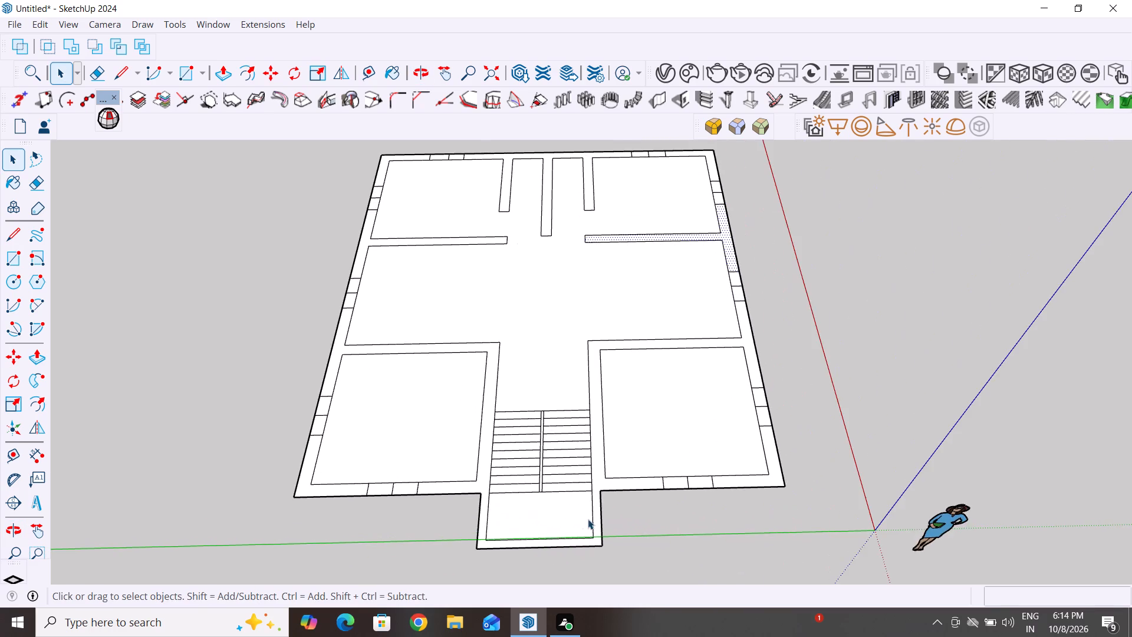
pyautogui.scroll(4, 591, 520)
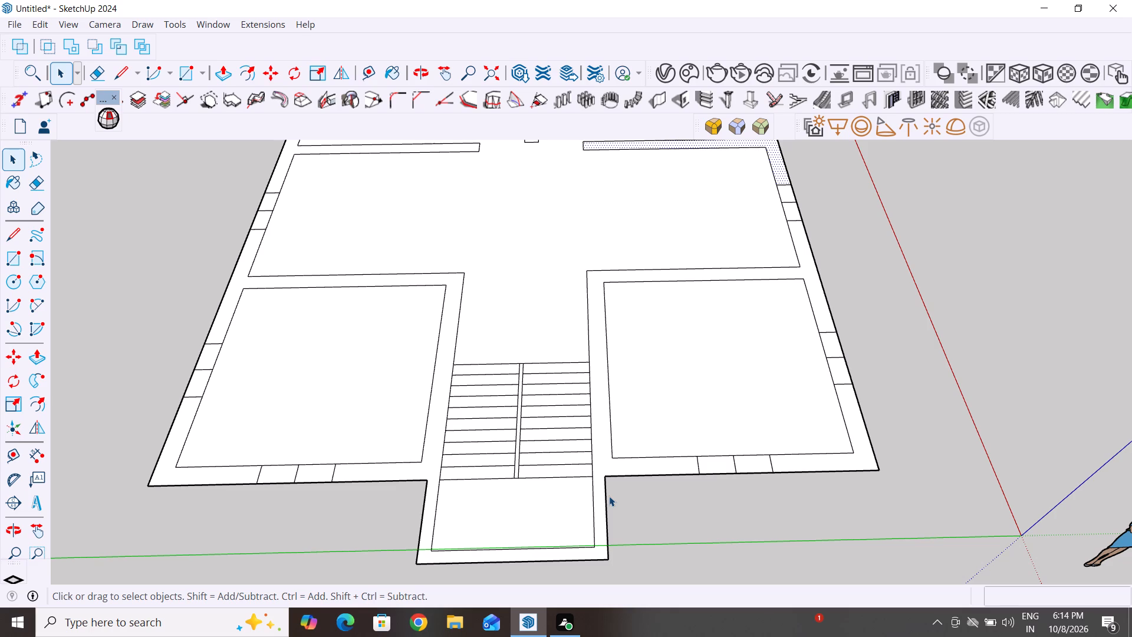
pyautogui.scroll(-3, 521, 482)
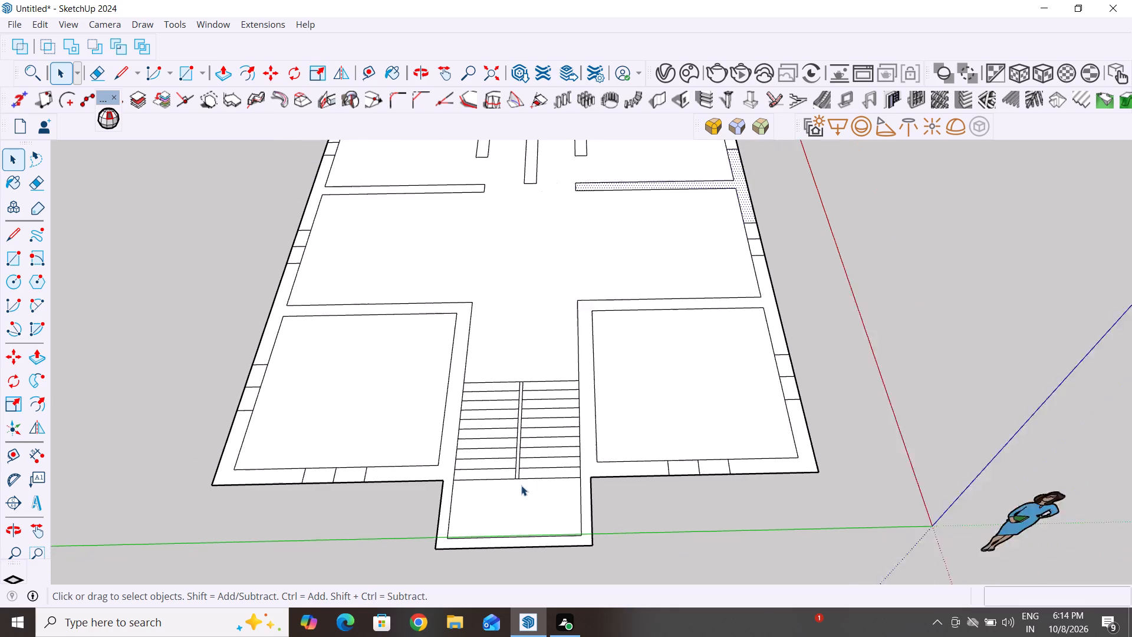
# Place a parallel guide line 3' outside the long exterior side wall farthest from the red axis.
pyautogui.moveTo(644, 472); pyautogui.dragTo(348, 462, button='middle')
pyautogui.scroll(-5, 541, 424)
pyautogui.moveTo(630, 428); pyautogui.dragTo(614, 441, button='middle')
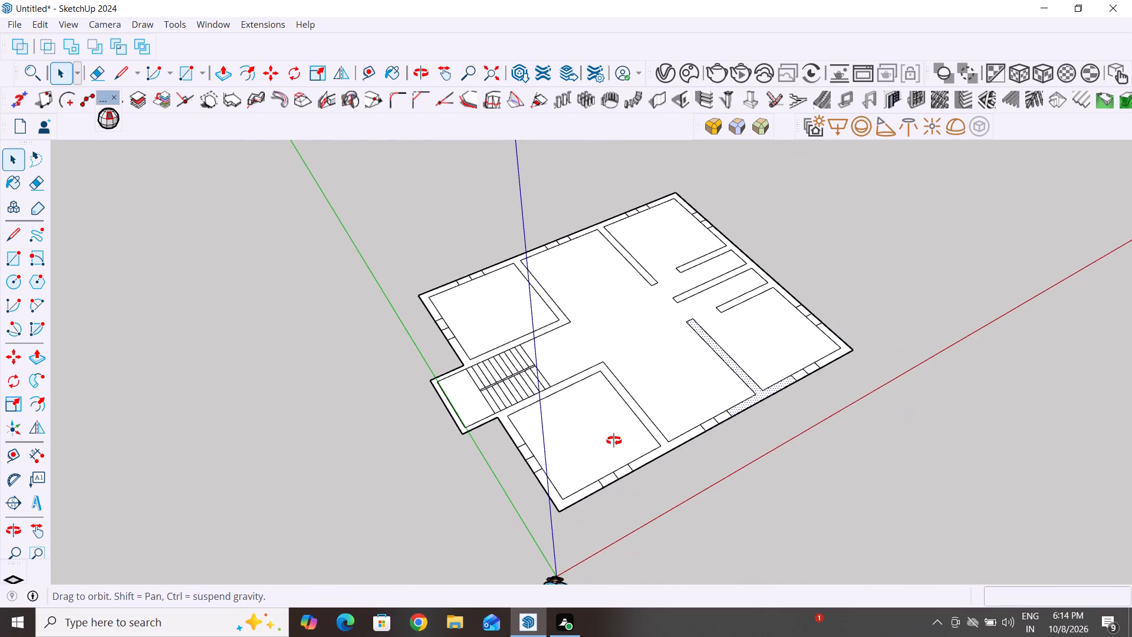
pyautogui.moveTo(614, 441); pyautogui.dragTo(597, 464, button='middle')
pyautogui.moveTo(735, 373); pyautogui.dragTo(567, 451, button='middle')
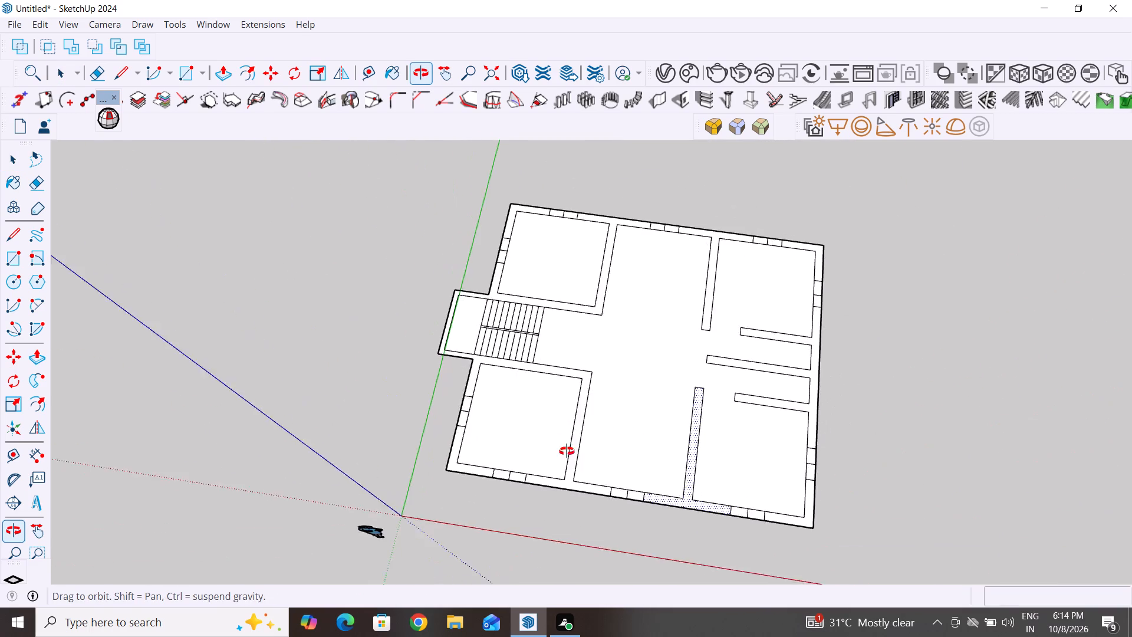
pyautogui.moveTo(567, 451); pyautogui.dragTo(607, 492, button='middle')
pyautogui.scroll(-4, 614, 482)
pyautogui.scroll(5, 697, 278)
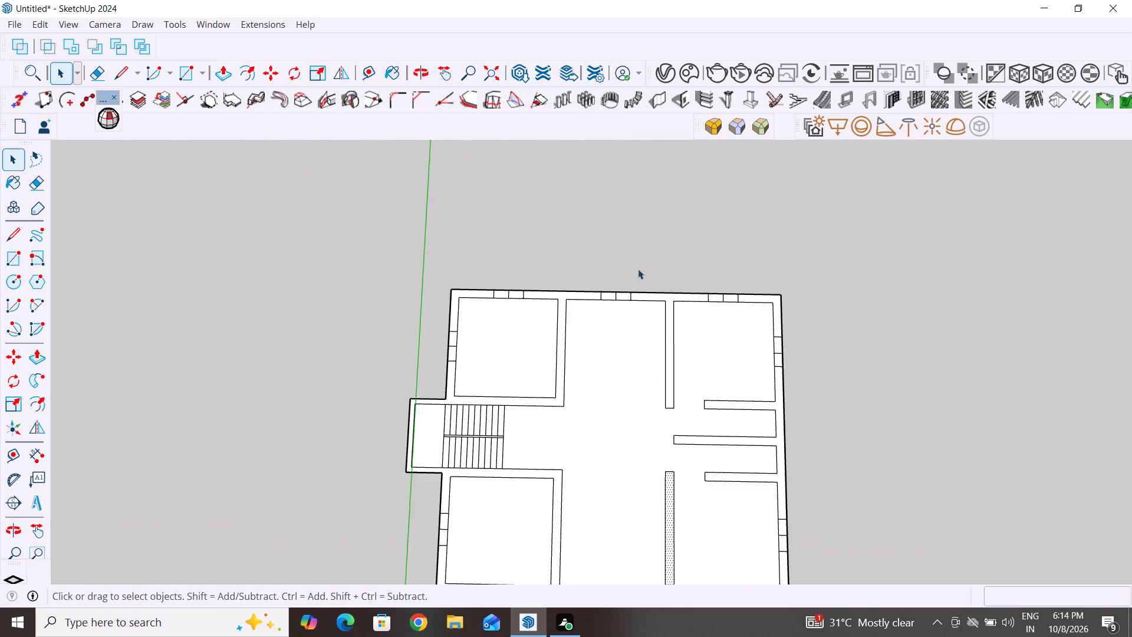
pyautogui.scroll(6, 638, 269)
pyautogui.moveTo(614, 214); pyautogui.dragTo(626, 243, button='middle')
pyautogui.moveTo(648, 301); pyautogui.dragTo(626, 318, button='middle')
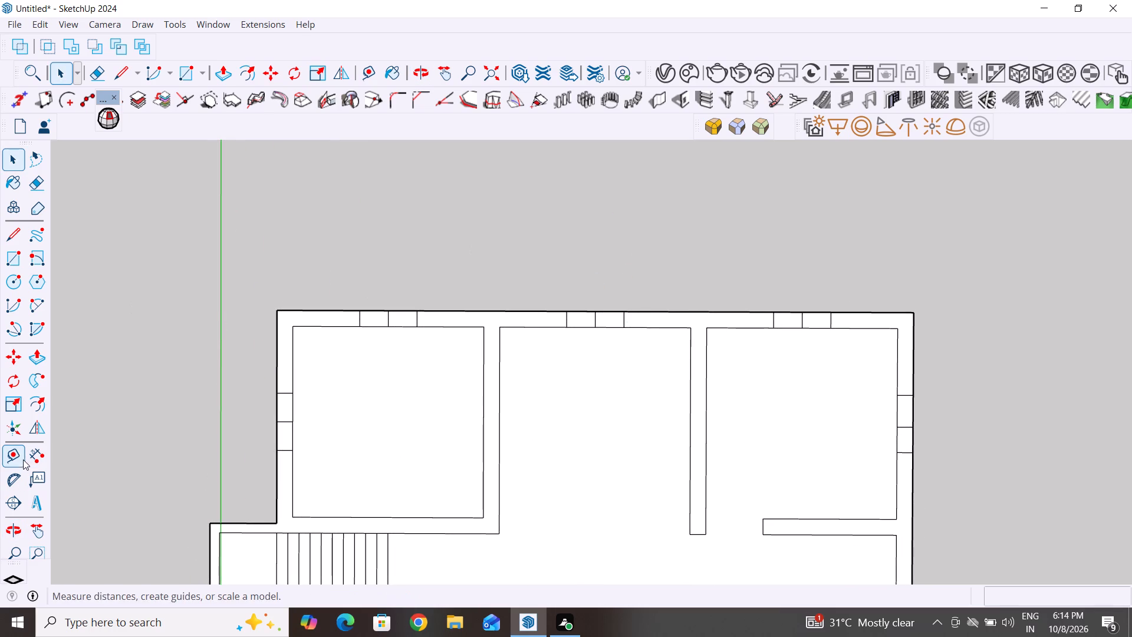
pyautogui.click(23, 459)
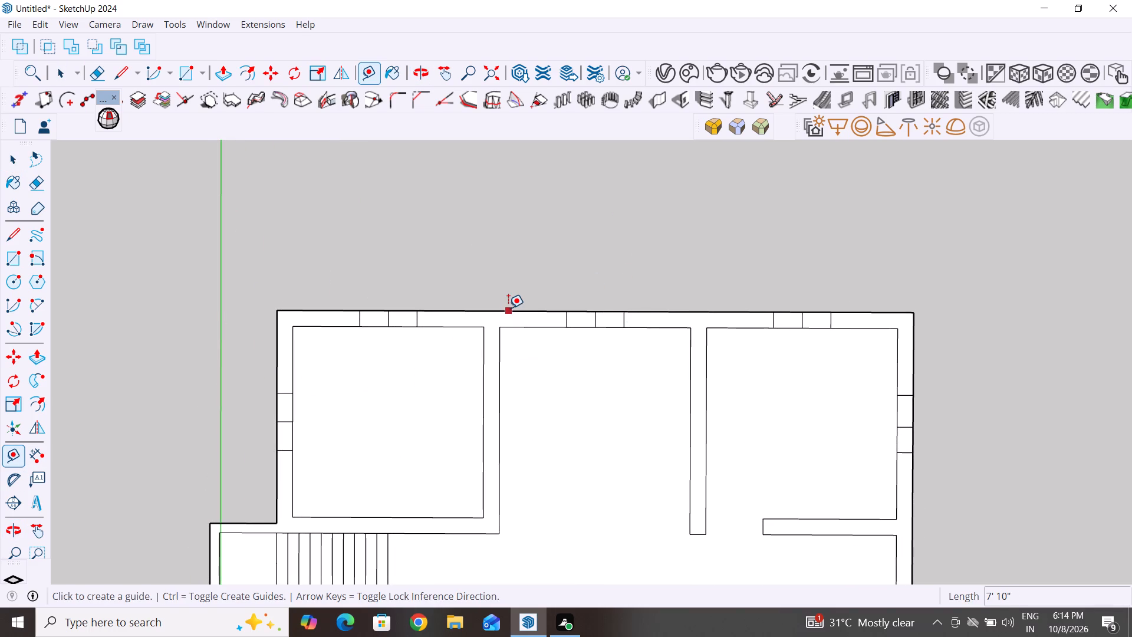
pyautogui.click(508, 308)
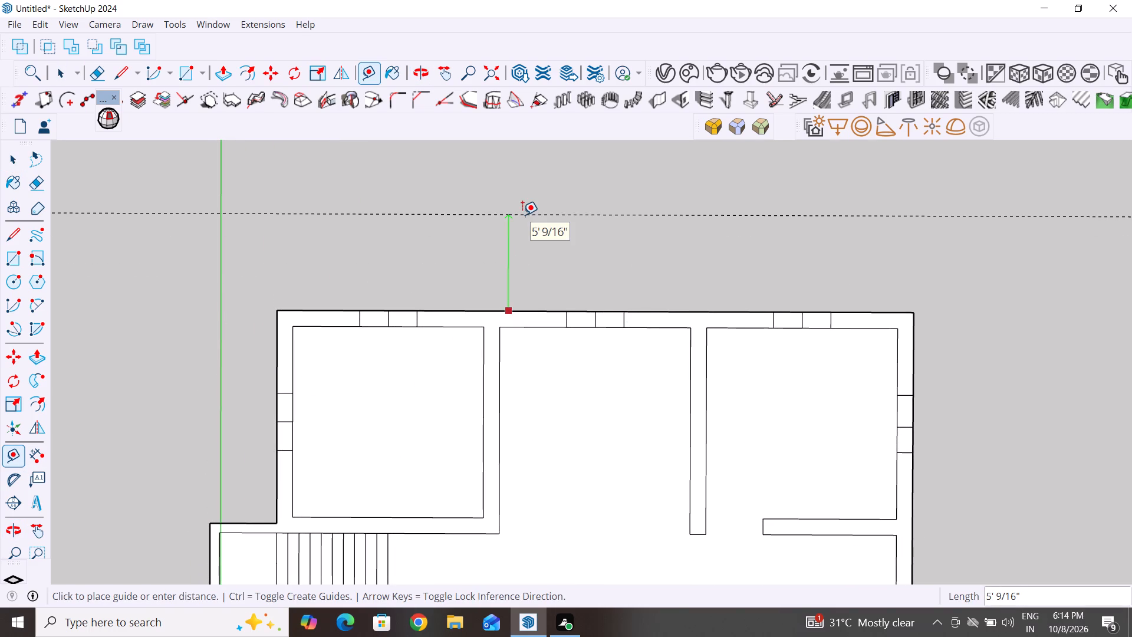
pyautogui.write("3'")
pyautogui.press('Return')
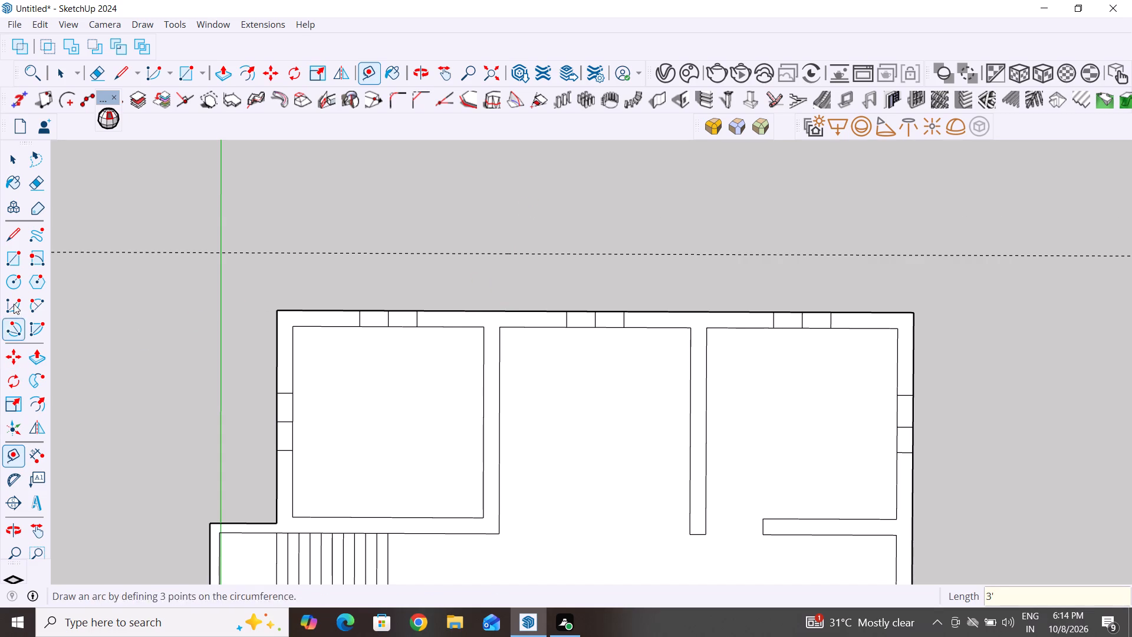
# Draw a line from the stair-side room's inner corner, at the partition, across the exterior wall to the 3' guide.
pyautogui.click(14, 234)
pyautogui.click(485, 329)
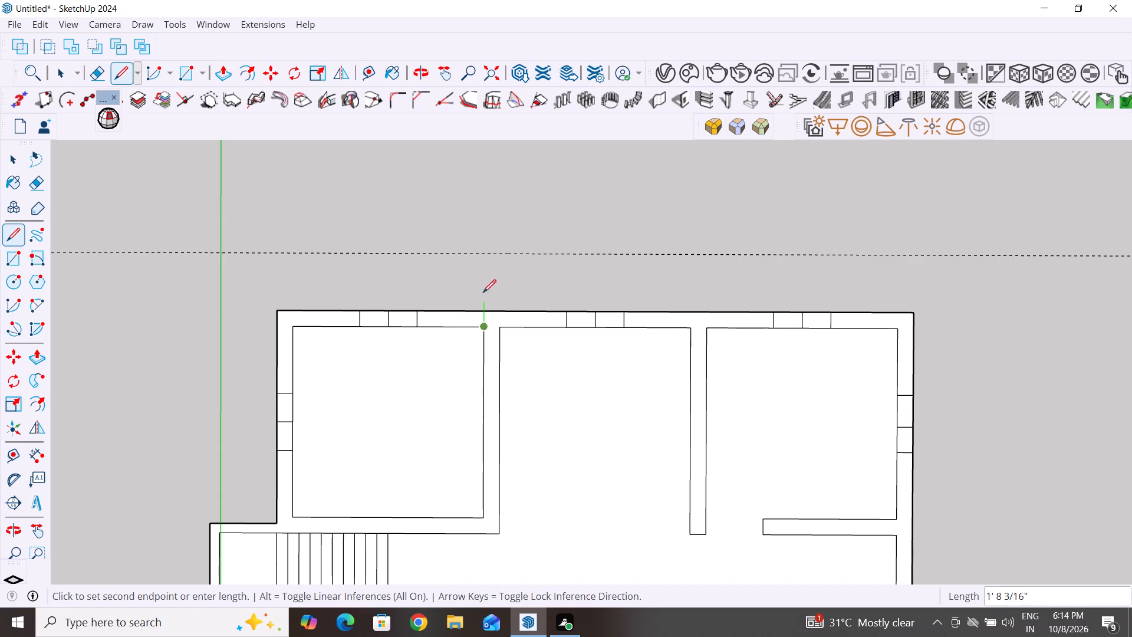
pyautogui.click(482, 254)
pyautogui.press('space')
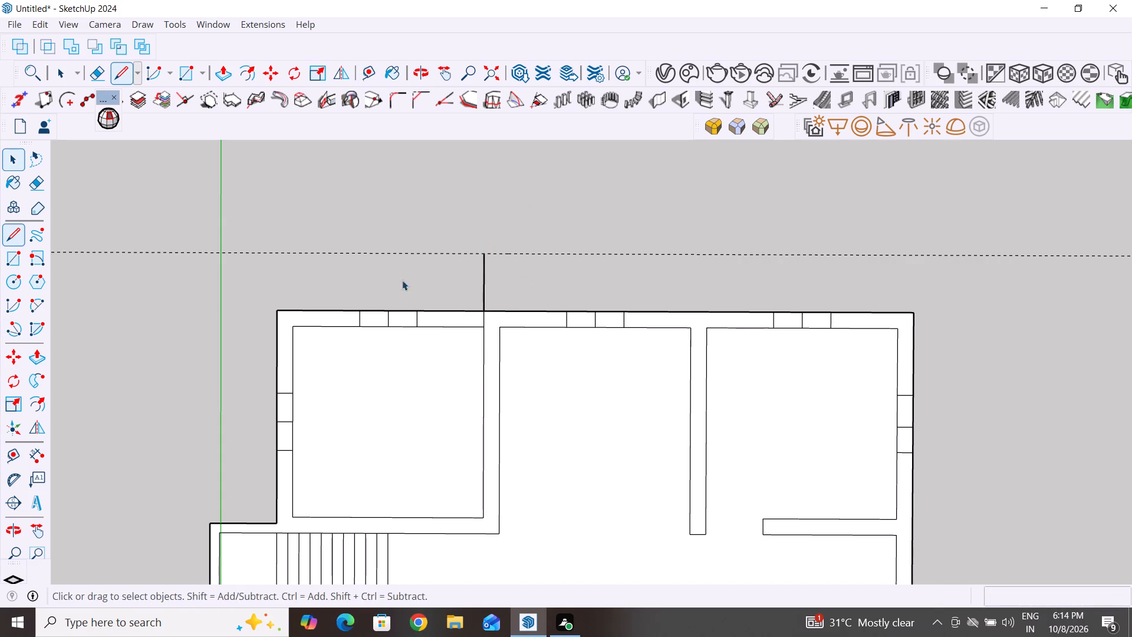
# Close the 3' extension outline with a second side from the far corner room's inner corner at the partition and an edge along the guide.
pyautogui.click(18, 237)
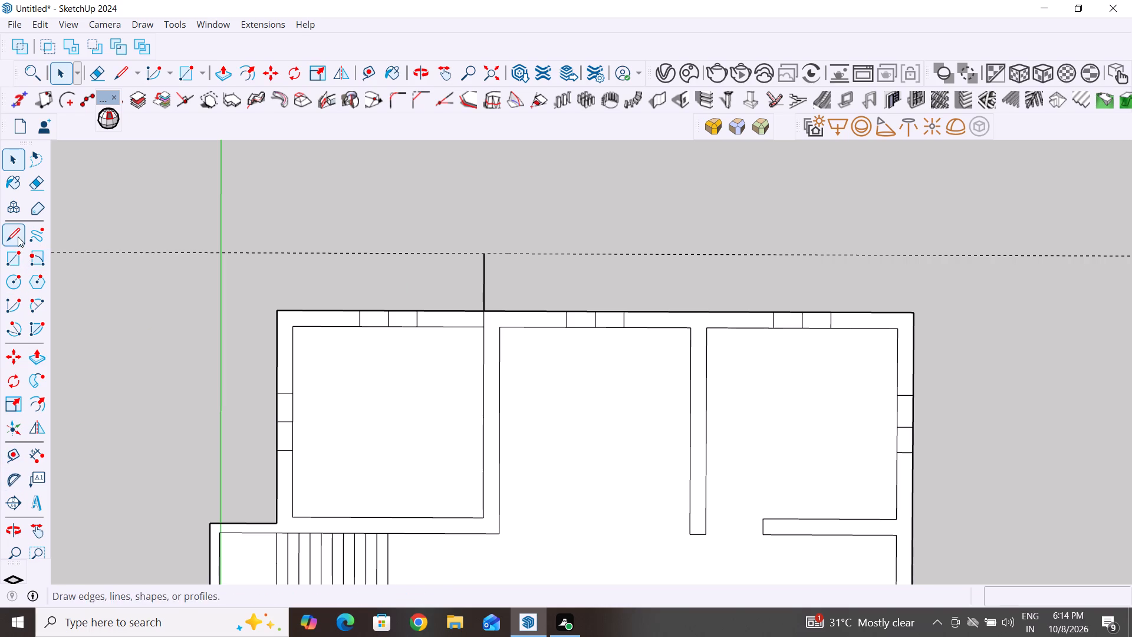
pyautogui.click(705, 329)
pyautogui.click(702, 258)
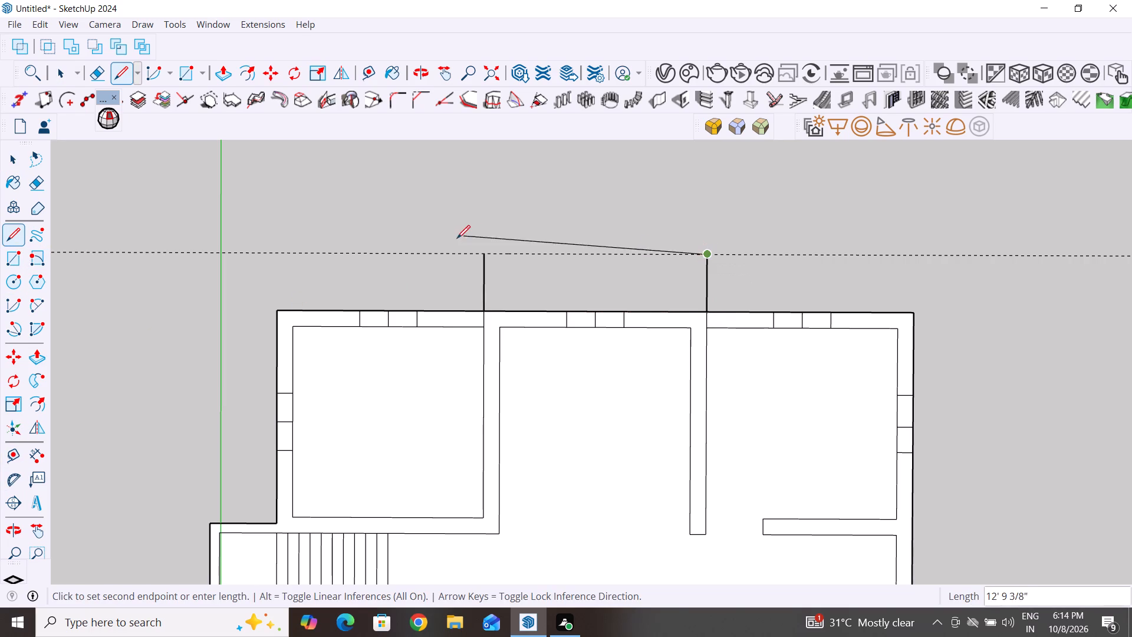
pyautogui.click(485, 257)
# Delete the outer edge and both projecting side edges of the 3' extension outline.
pyautogui.click(11, 156)
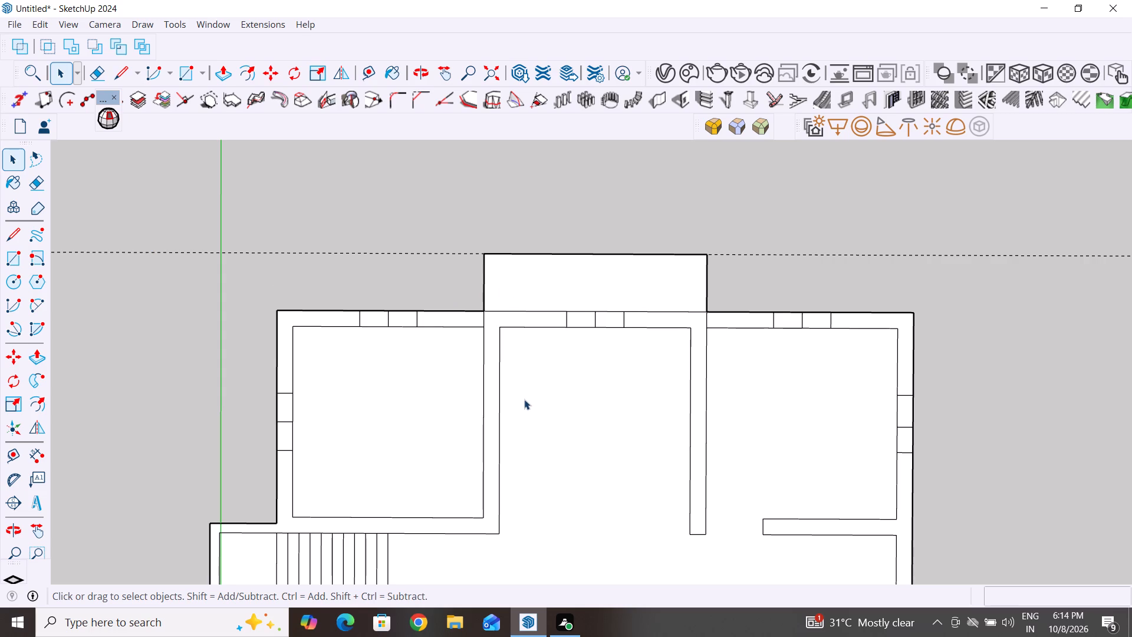
pyautogui.click(601, 253)
pyautogui.press('Delete')
pyautogui.moveTo(615, 289); pyautogui.dragTo(618, 302, button='middle')
pyautogui.click(486, 285)
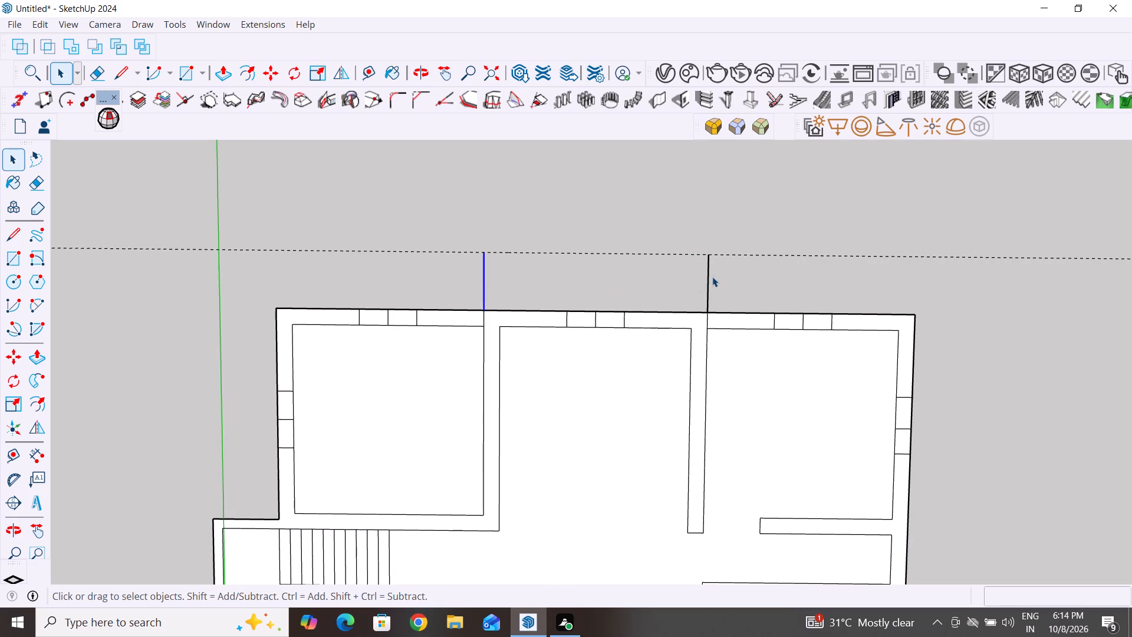
pyautogui.press('Delete')
pyautogui.click(708, 278)
pyautogui.press('Delete')
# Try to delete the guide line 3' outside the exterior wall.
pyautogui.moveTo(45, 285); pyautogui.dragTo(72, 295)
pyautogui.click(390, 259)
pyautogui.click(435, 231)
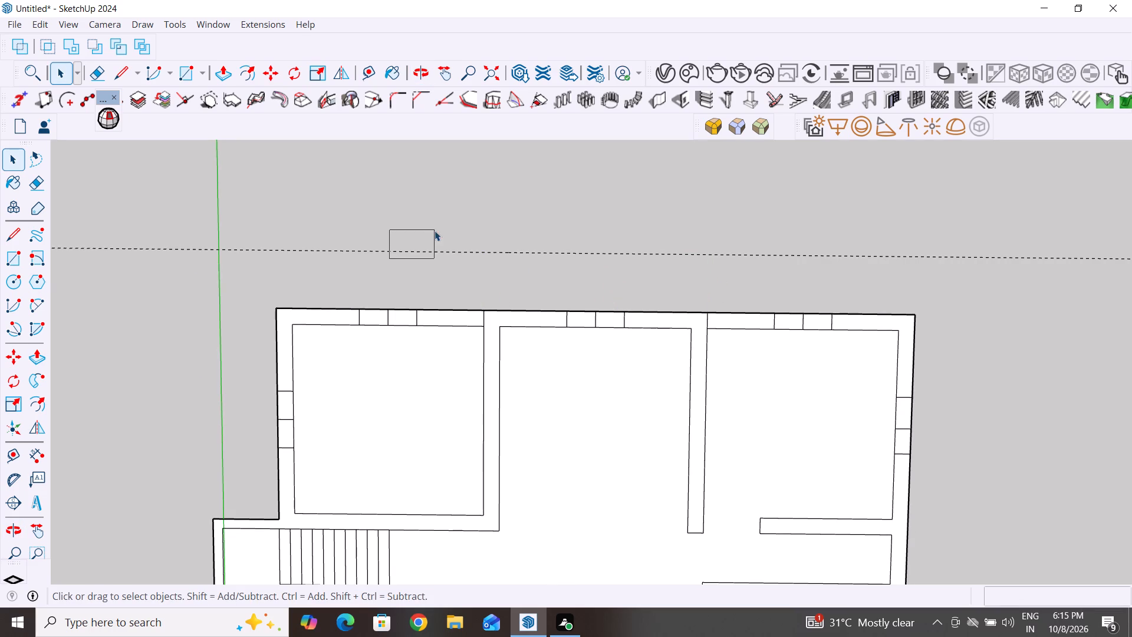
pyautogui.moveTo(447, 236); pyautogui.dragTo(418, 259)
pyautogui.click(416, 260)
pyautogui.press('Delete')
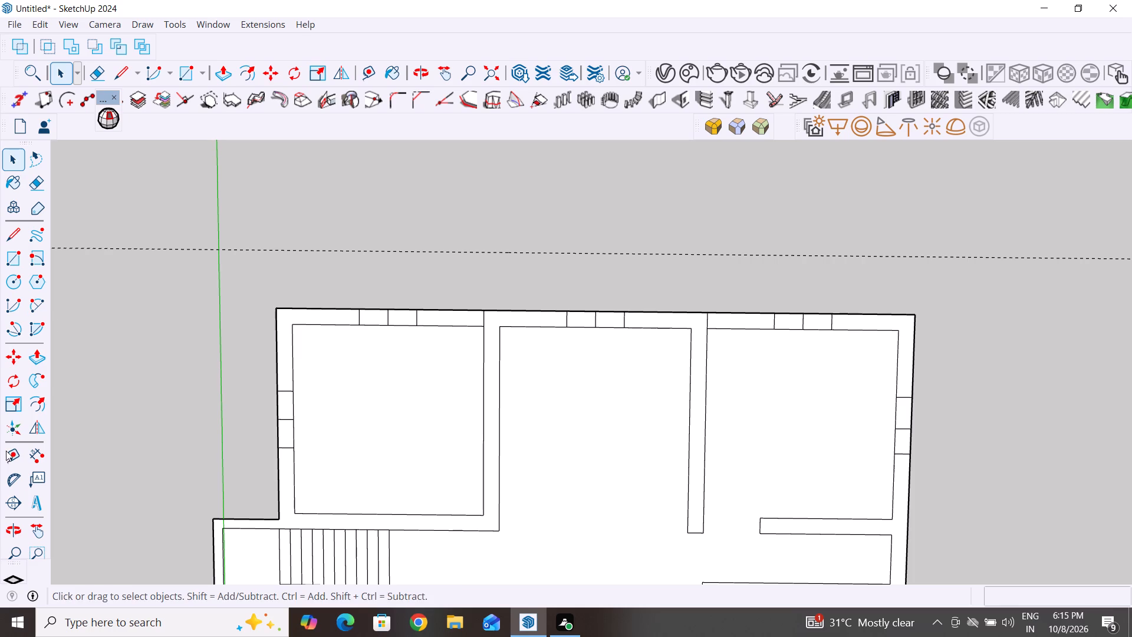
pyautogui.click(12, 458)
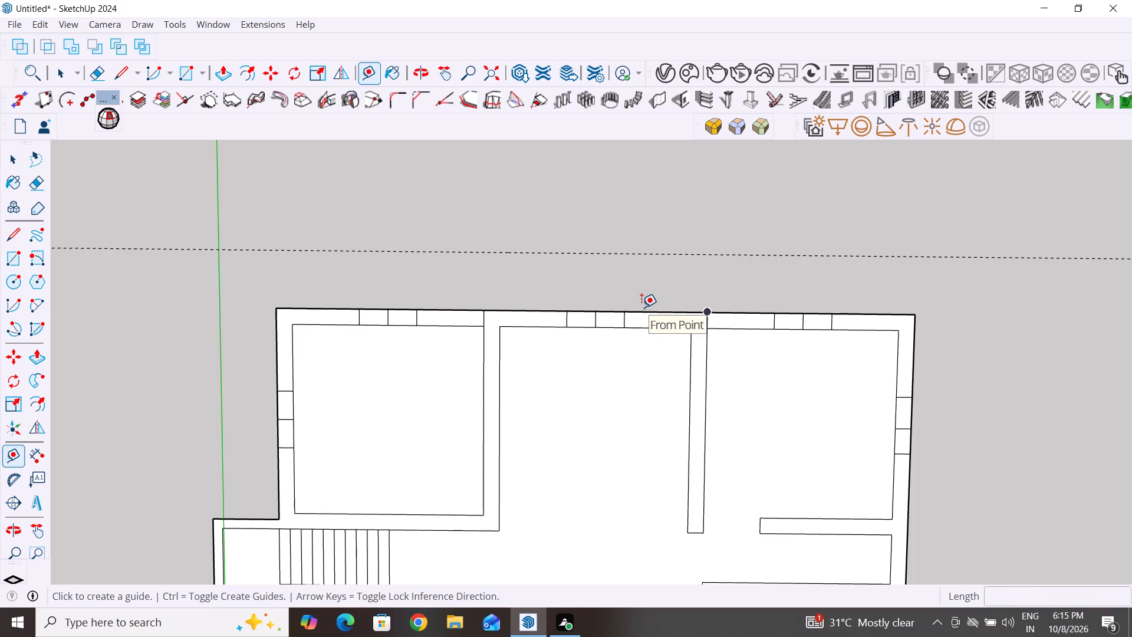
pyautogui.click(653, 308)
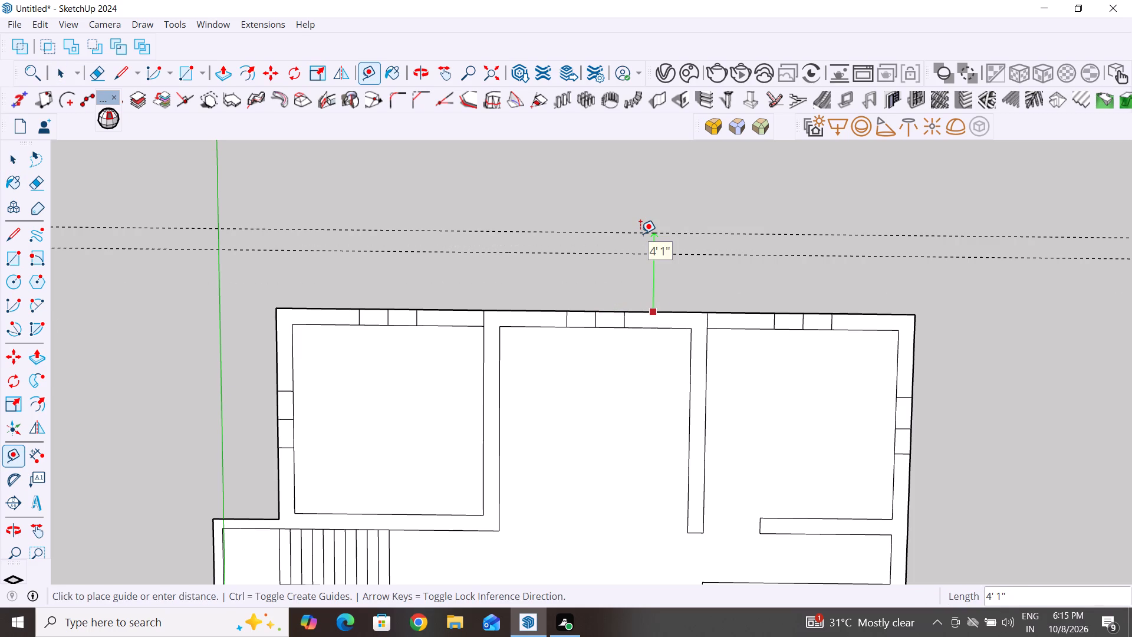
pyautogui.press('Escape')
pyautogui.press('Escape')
# Delete the guide line 3' outside the exterior wall.
pyautogui.click(12, 155)
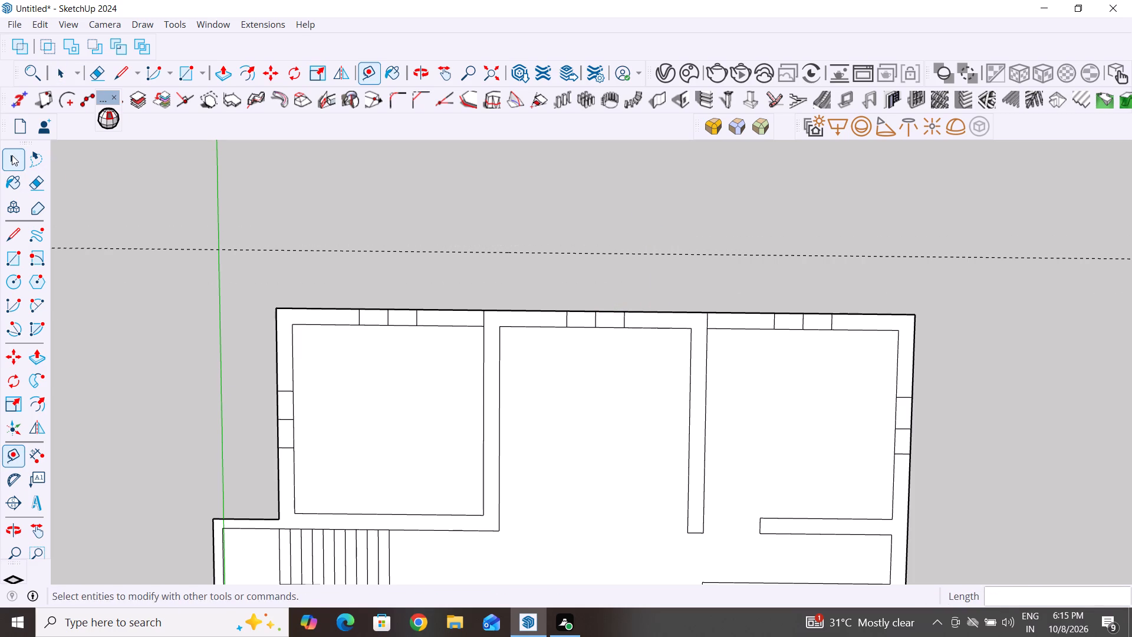
pyautogui.moveTo(630, 221); pyautogui.dragTo(578, 262)
pyautogui.press('Delete')
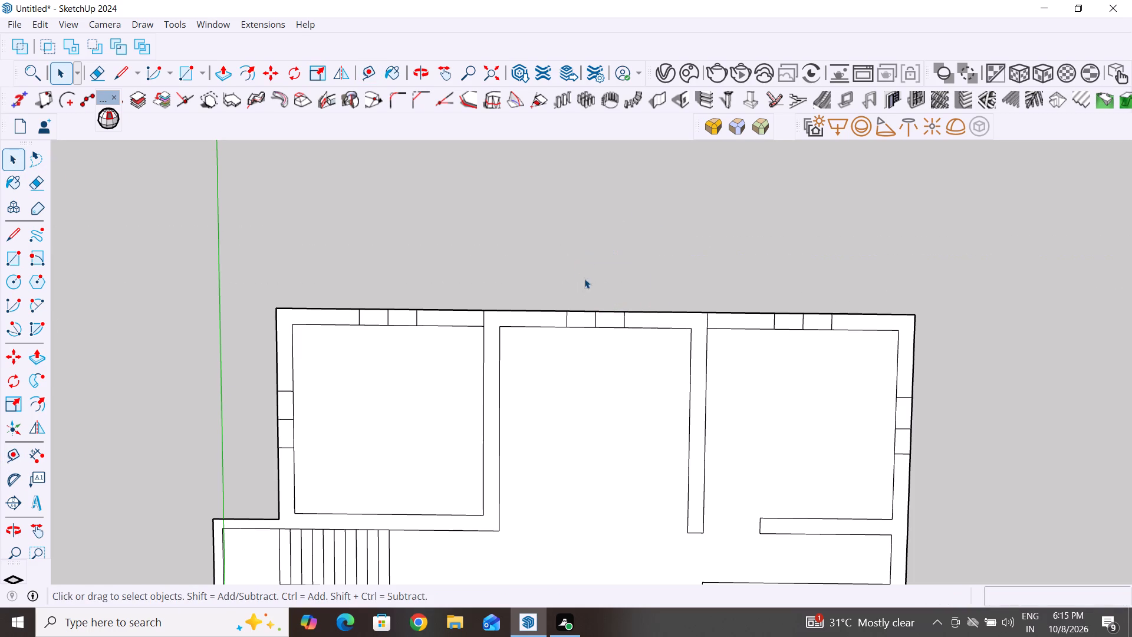
# Place a parallel guide line 4' outside the same long exterior wall.
pyautogui.click(12, 450)
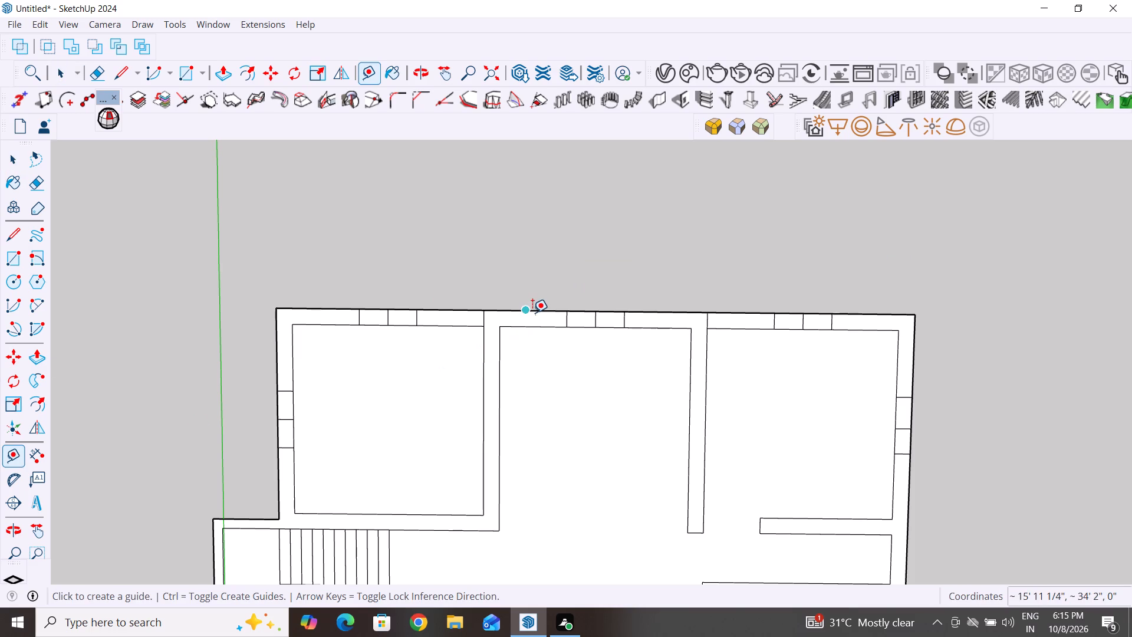
pyautogui.click(529, 308)
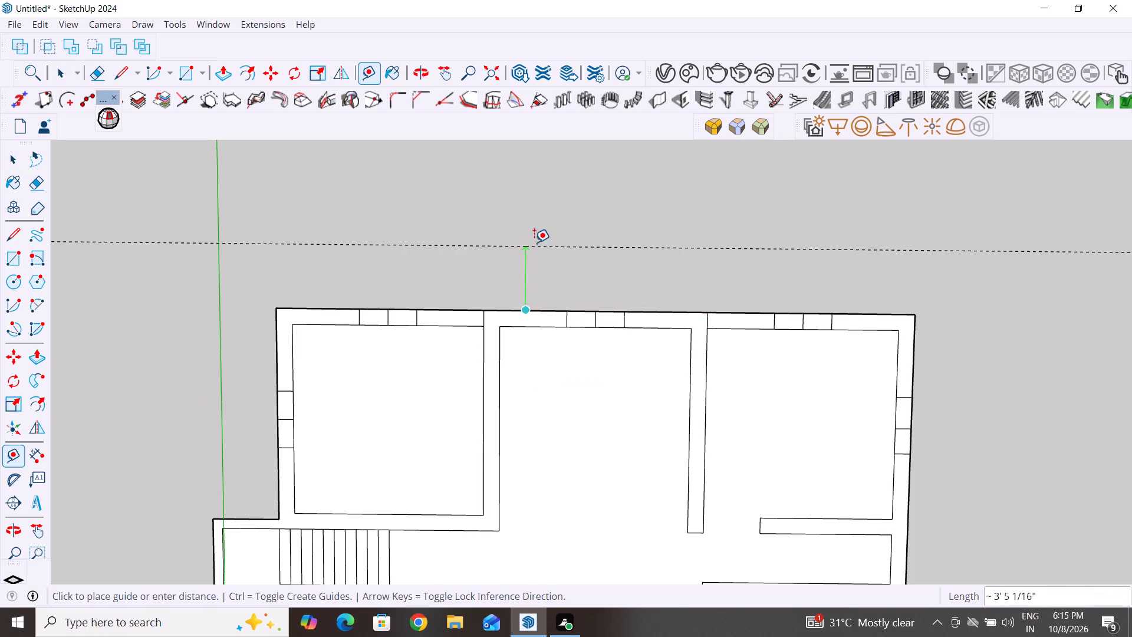
pyautogui.write("4'")
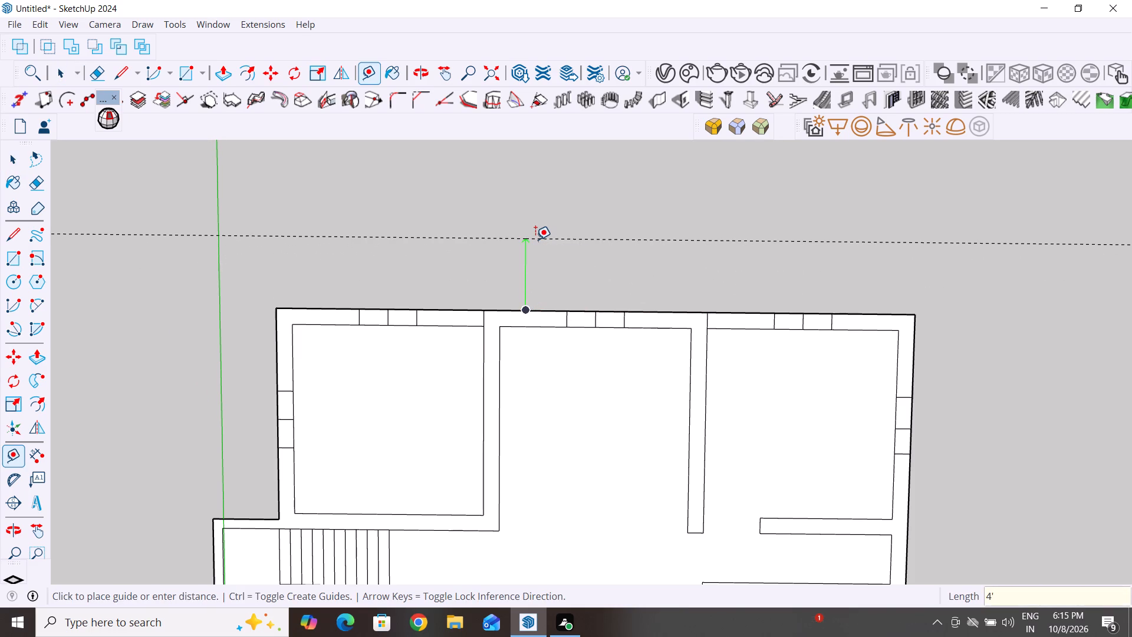
pyautogui.press('Return')
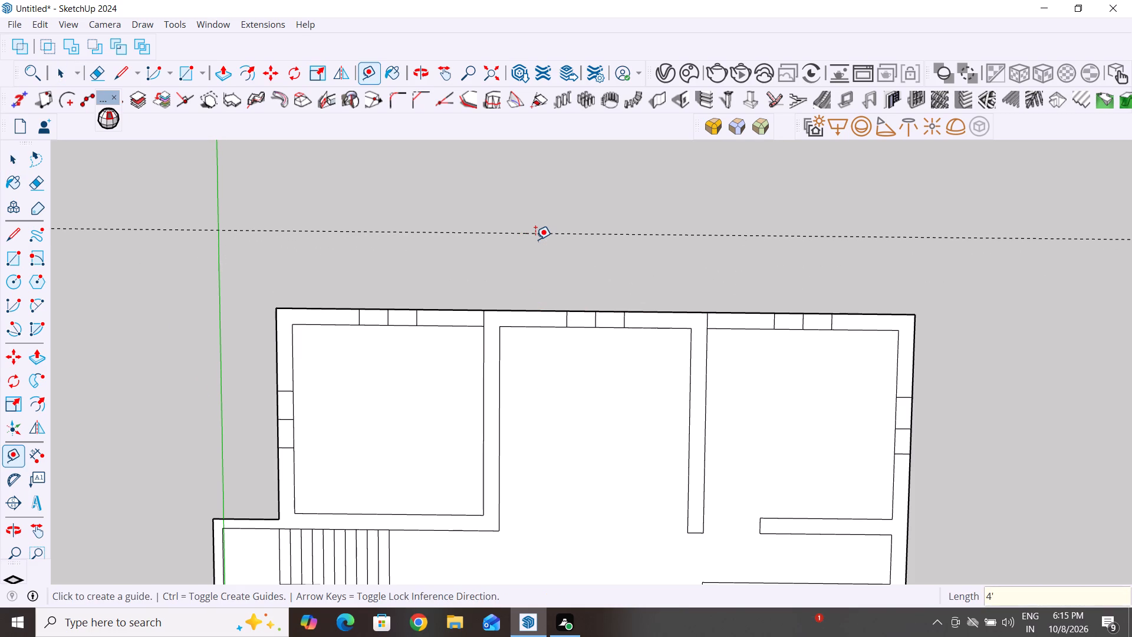
# Draw the 4' deep extension outline from the exterior wall to the guide, spanning the middle room and both its partitions.
pyautogui.click(11, 234)
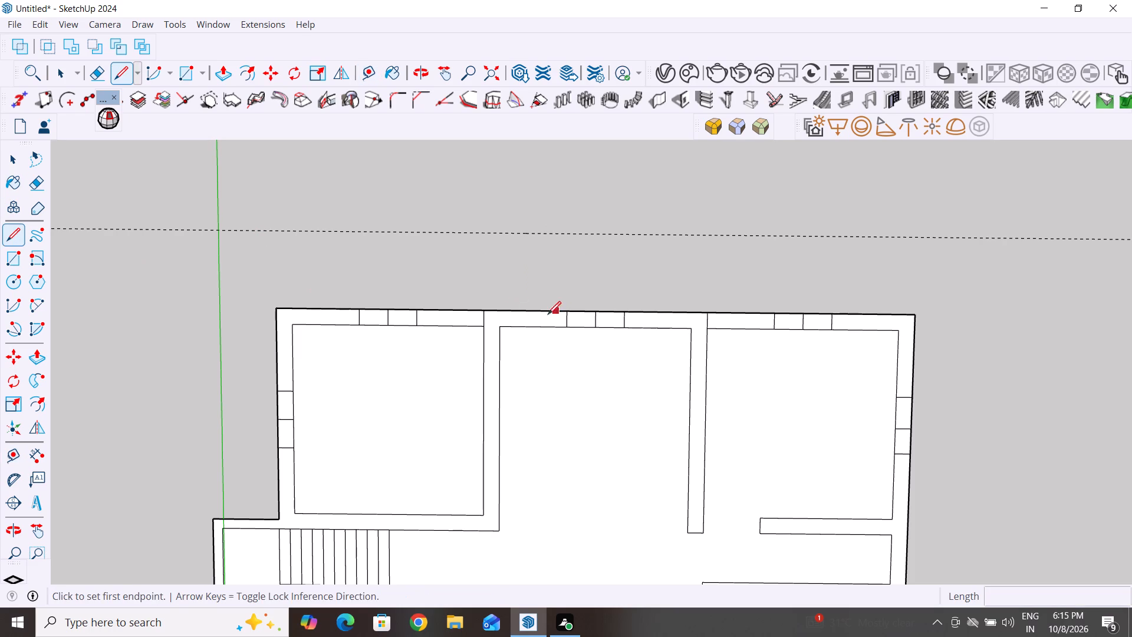
pyautogui.click(481, 311)
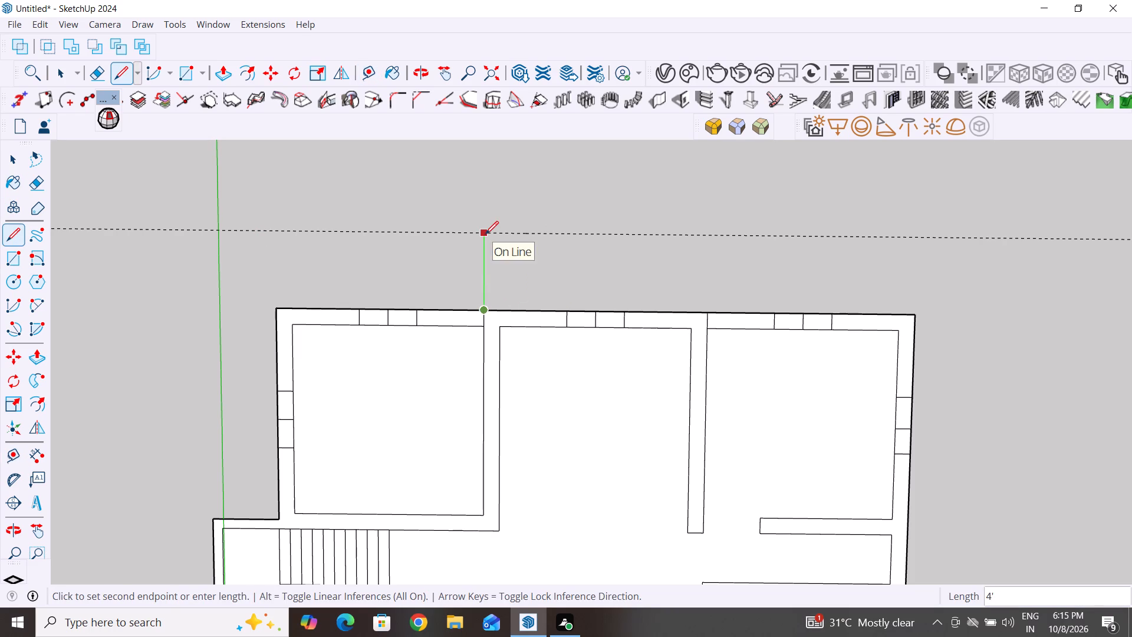
pyautogui.click(485, 234)
pyautogui.click(703, 238)
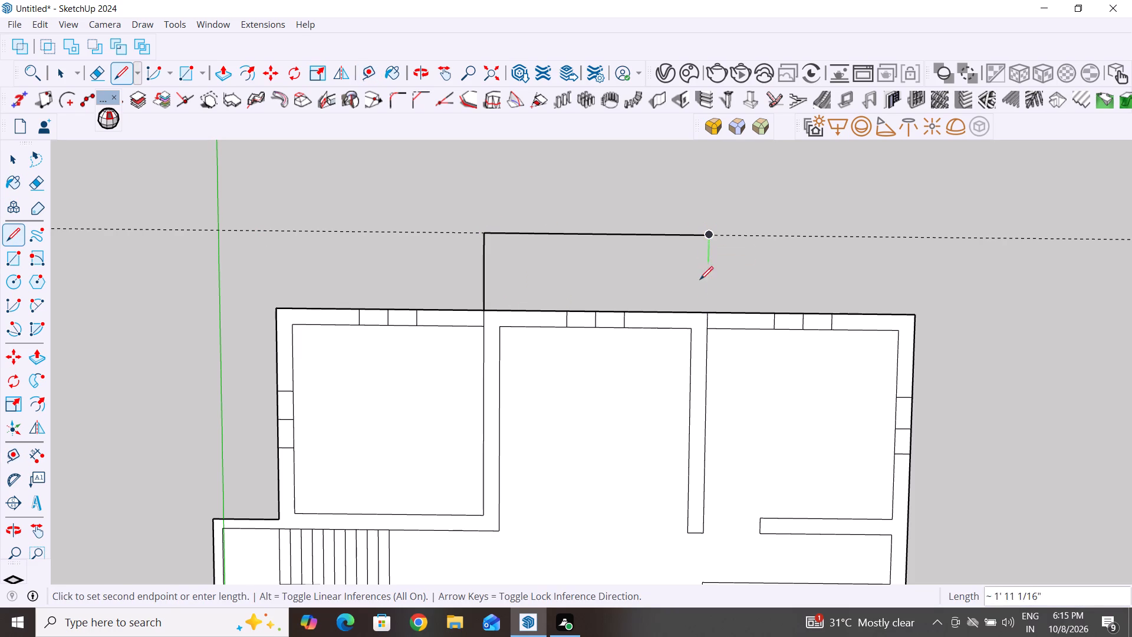
pyautogui.click(709, 310)
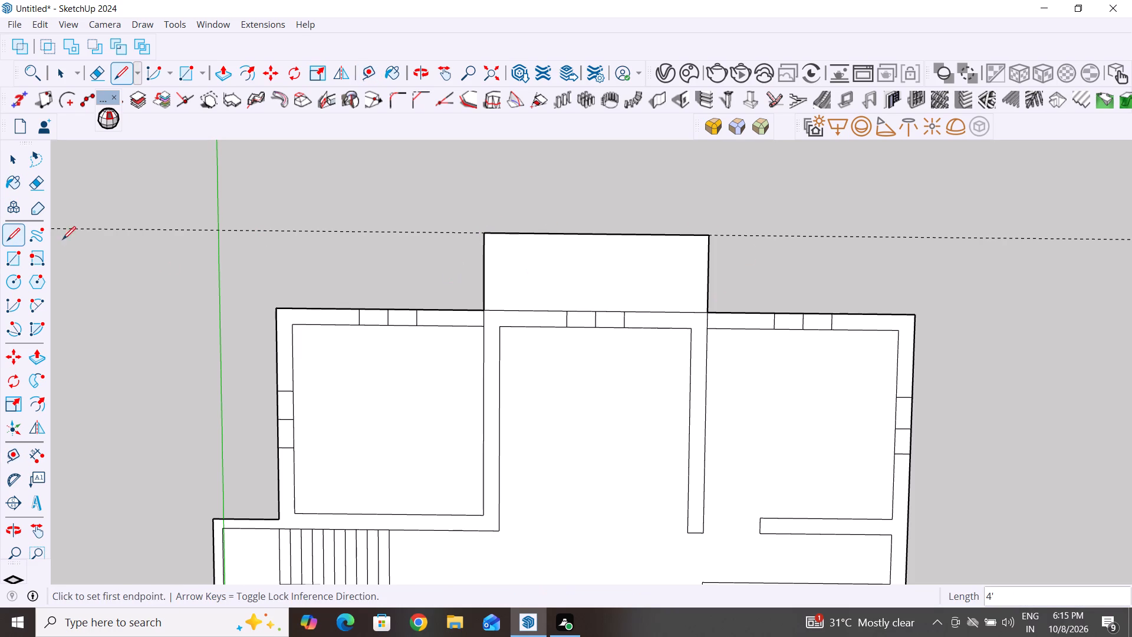
pyautogui.click(13, 165)
# Draw two 4' 10" lines from the middle room's inner corners across the exterior wall to the extension's outer edge as inner side-wall faces.
pyautogui.scroll(-3, 548, 346)
pyautogui.moveTo(575, 368); pyautogui.dragTo(612, 423, button='middle')
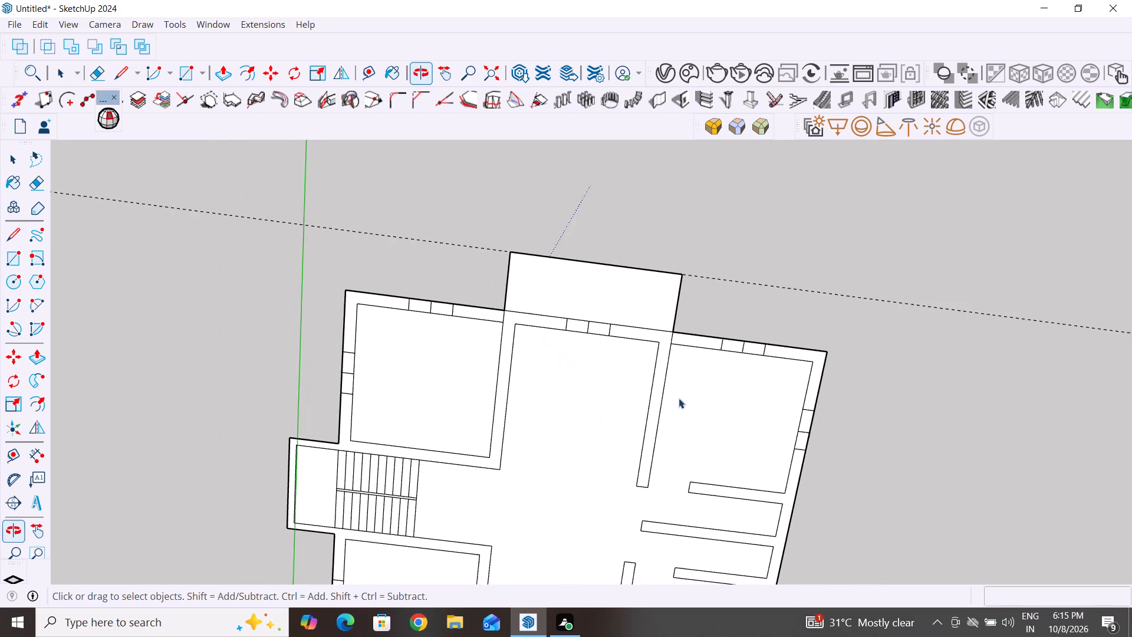
pyautogui.scroll(4, 739, 336)
pyautogui.moveTo(706, 331); pyautogui.dragTo(736, 221, button='middle')
pyautogui.moveTo(508, 380); pyautogui.dragTo(526, 354, button='middle')
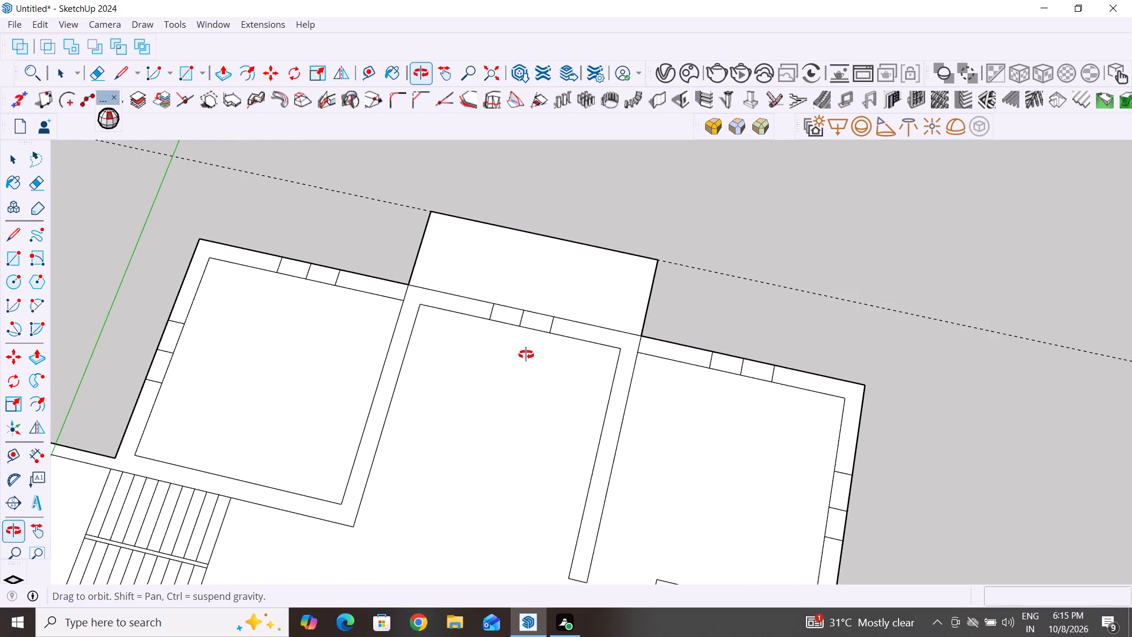
pyautogui.moveTo(526, 354); pyautogui.dragTo(640, 301, button='middle')
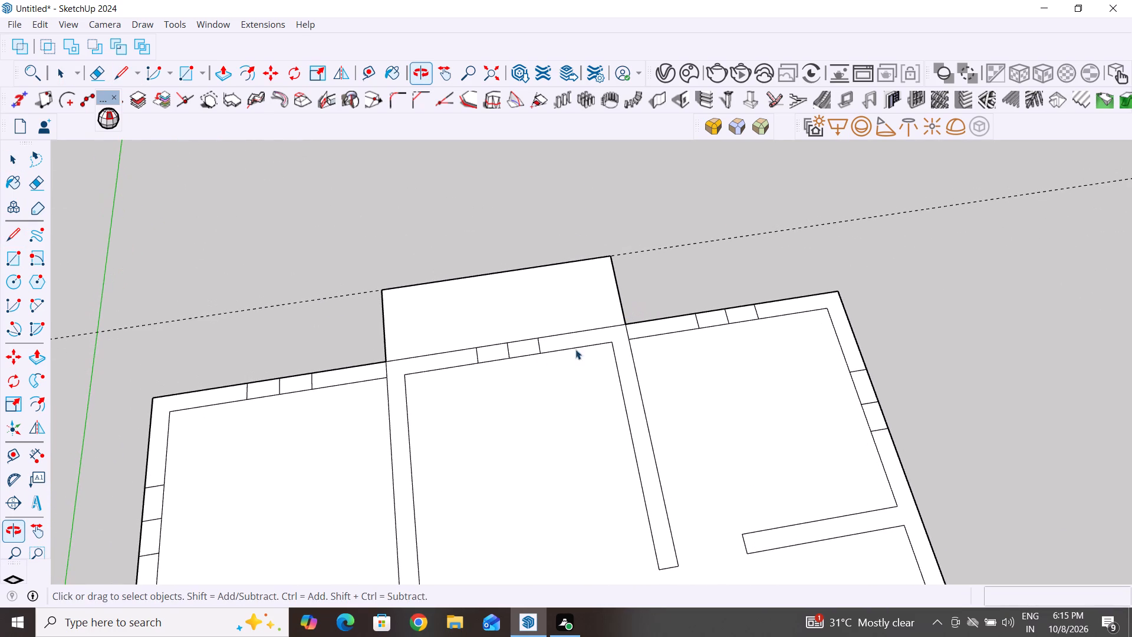
pyautogui.scroll(1, 536, 363)
pyautogui.moveTo(551, 399); pyautogui.dragTo(541, 457, button='middle')
pyautogui.scroll(3, 387, 356)
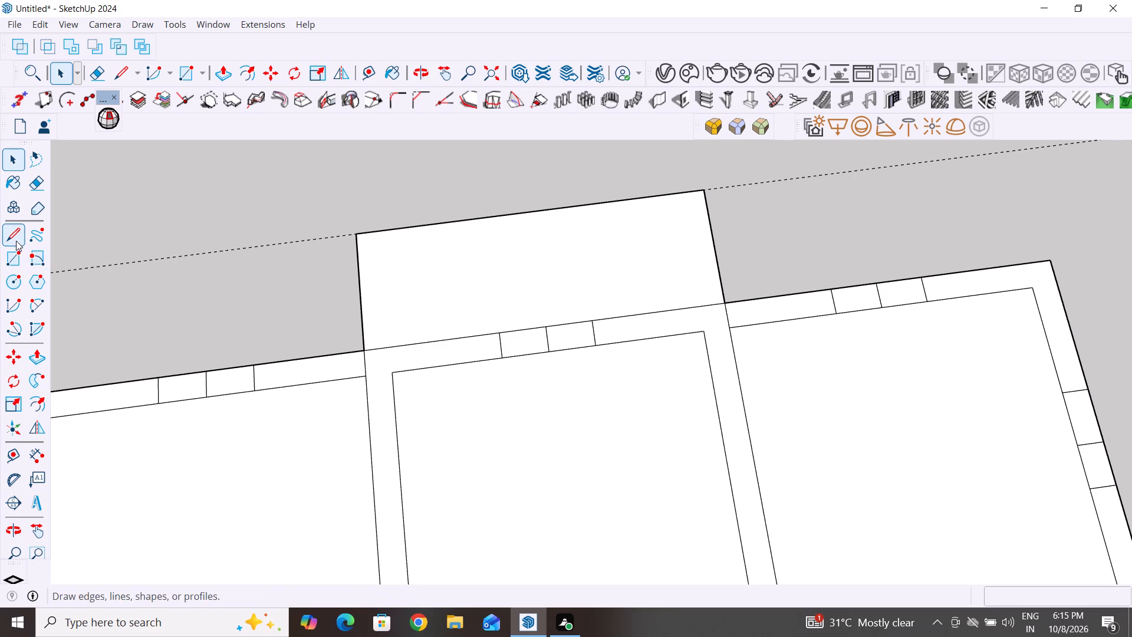
pyautogui.click(16, 239)
pyautogui.click(392, 372)
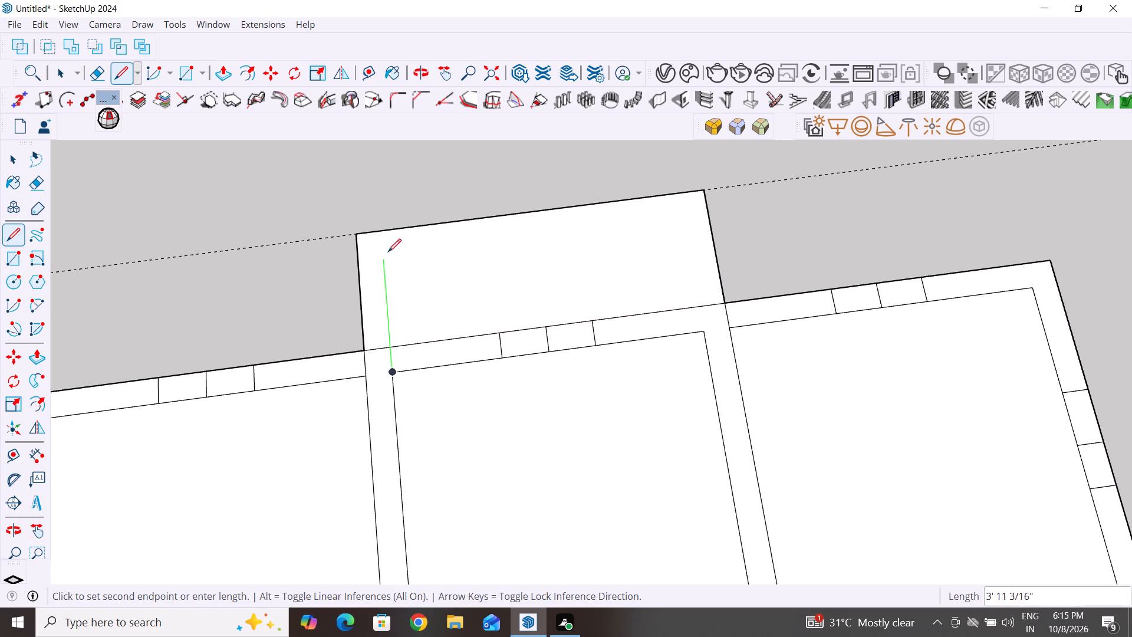
pyautogui.click(380, 232)
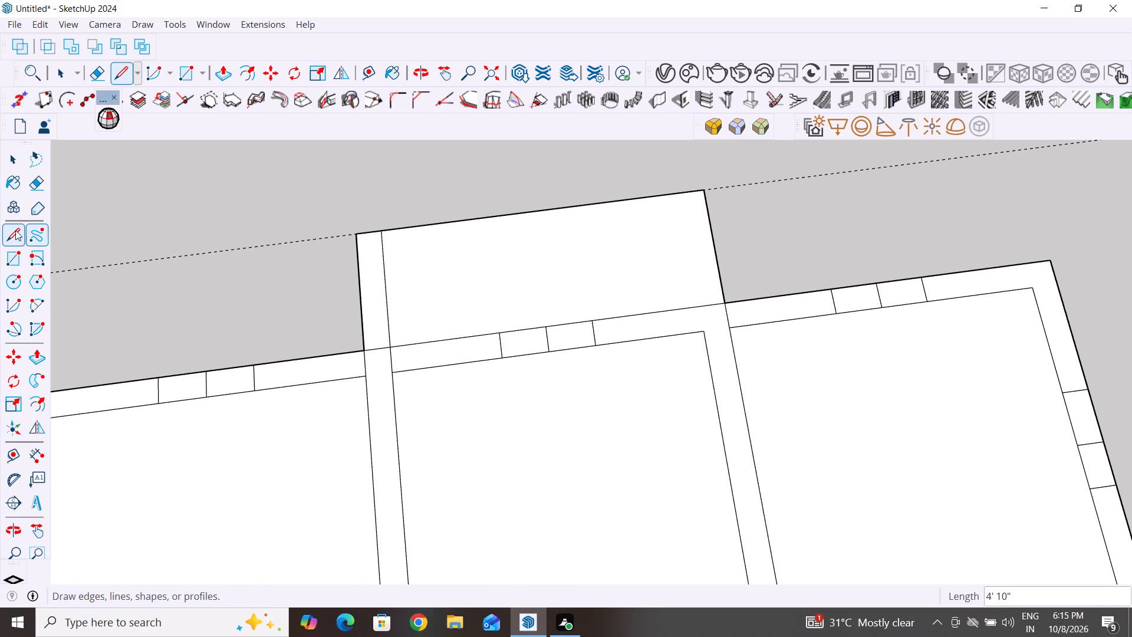
pyautogui.click(10, 229)
pyautogui.click(706, 334)
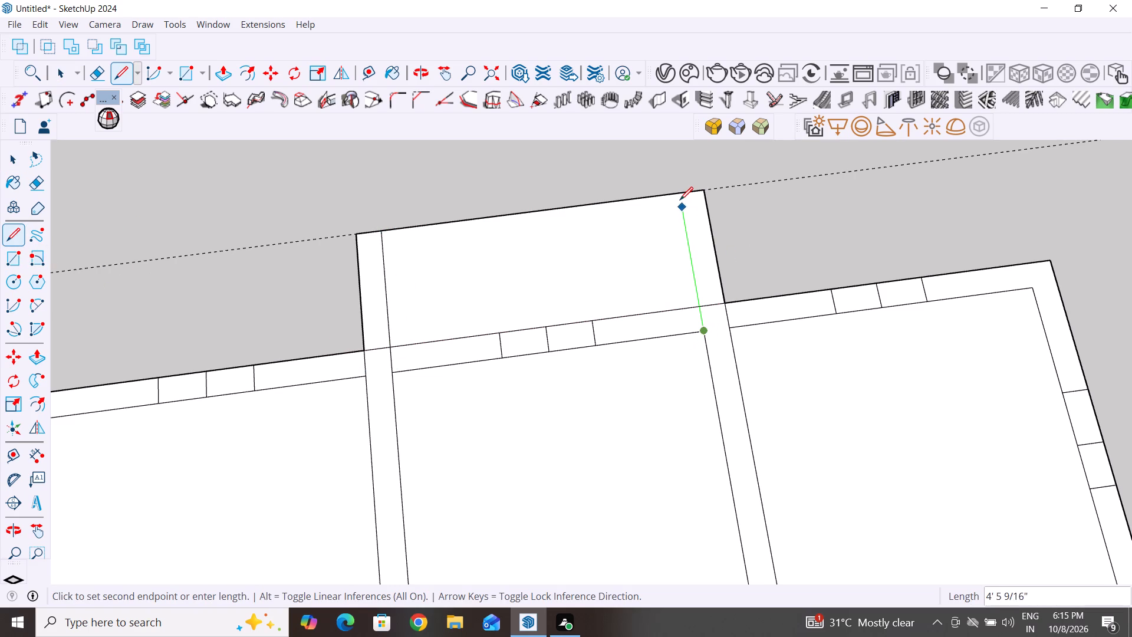
pyautogui.click(679, 194)
pyautogui.moveTo(860, 283); pyautogui.dragTo(858, 353, button='middle')
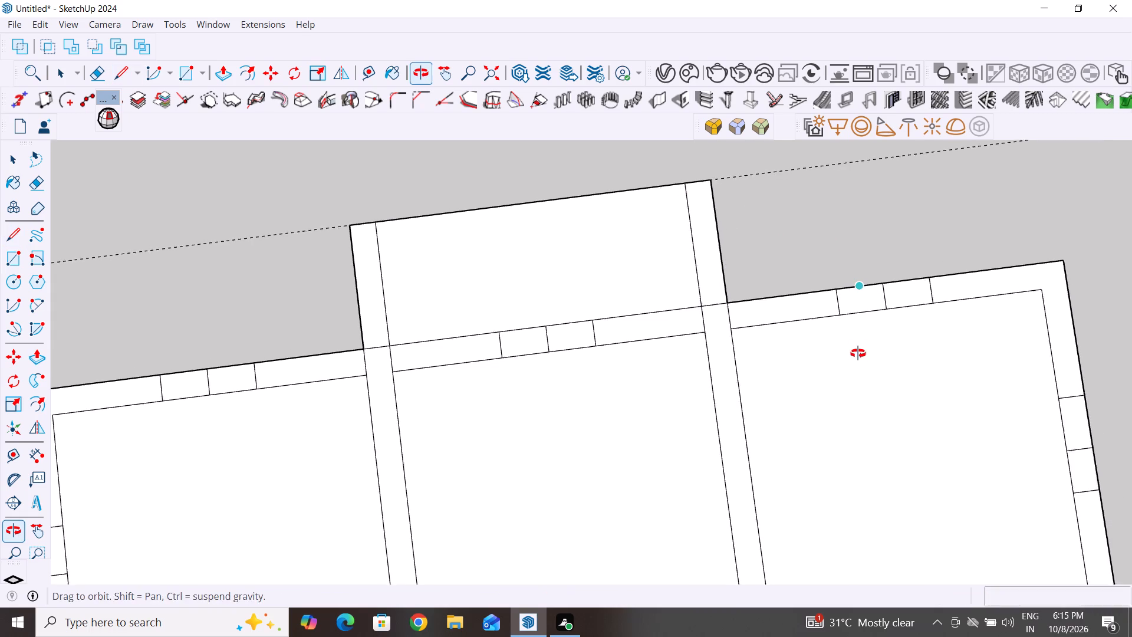
pyautogui.moveTo(858, 353); pyautogui.dragTo(858, 363, button='middle')
pyautogui.click(15, 162)
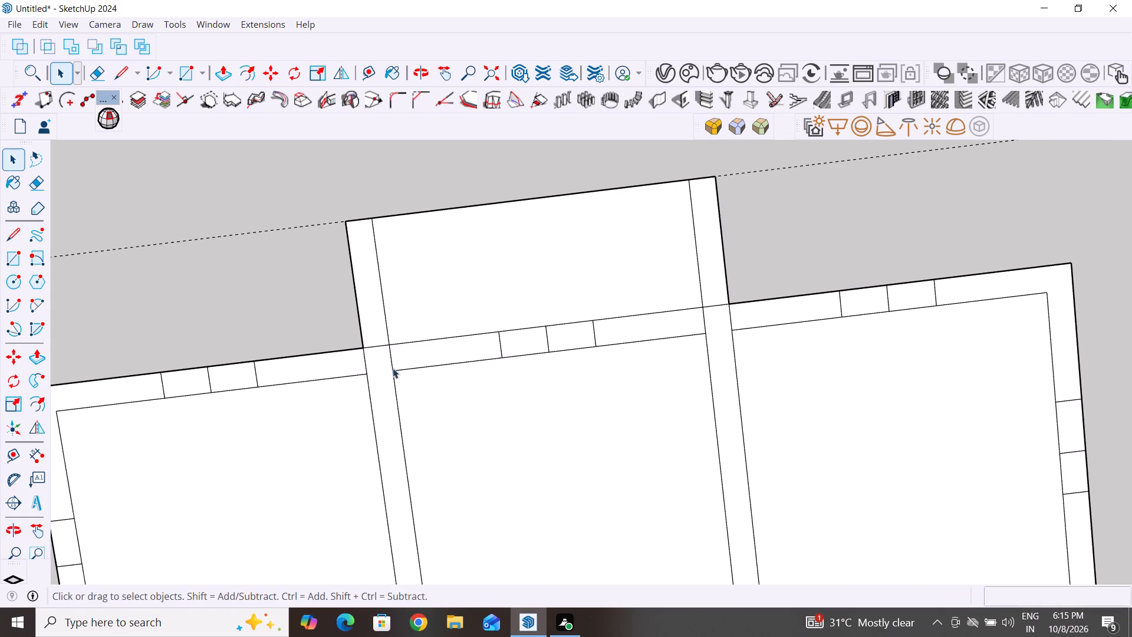
# Place a parallel guide line 10" outside the extension's outer edge.
pyautogui.scroll(-5, 393, 377)
pyautogui.moveTo(518, 380); pyautogui.dragTo(655, 231, button='middle')
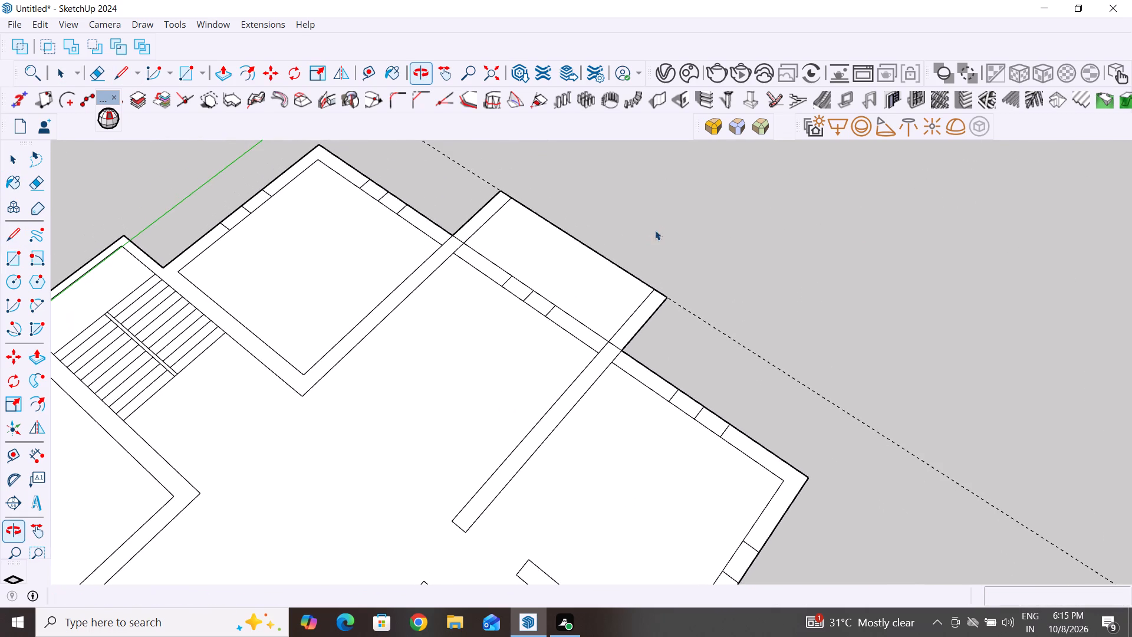
pyautogui.moveTo(526, 331); pyautogui.dragTo(737, 277, button='middle')
pyautogui.moveTo(493, 389); pyautogui.dragTo(486, 492, button='middle')
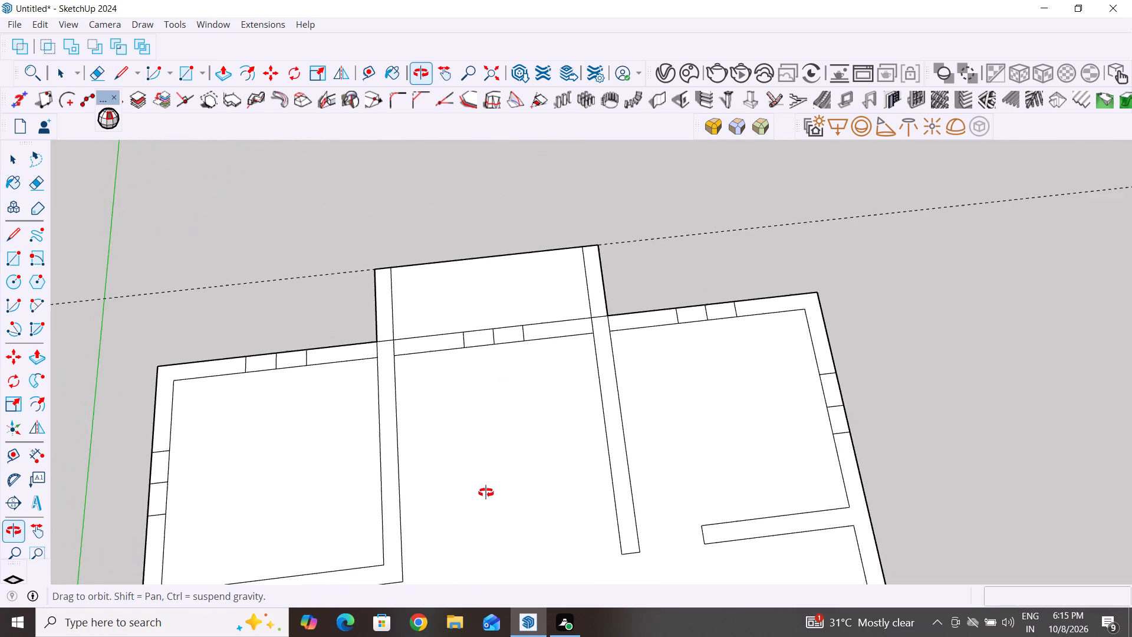
pyautogui.moveTo(486, 492); pyautogui.dragTo(488, 528, button='middle')
pyautogui.scroll(-4, 498, 459)
pyautogui.scroll(4, 502, 281)
pyautogui.moveTo(522, 320); pyautogui.dragTo(532, 377, button='middle')
pyautogui.click(1, 459)
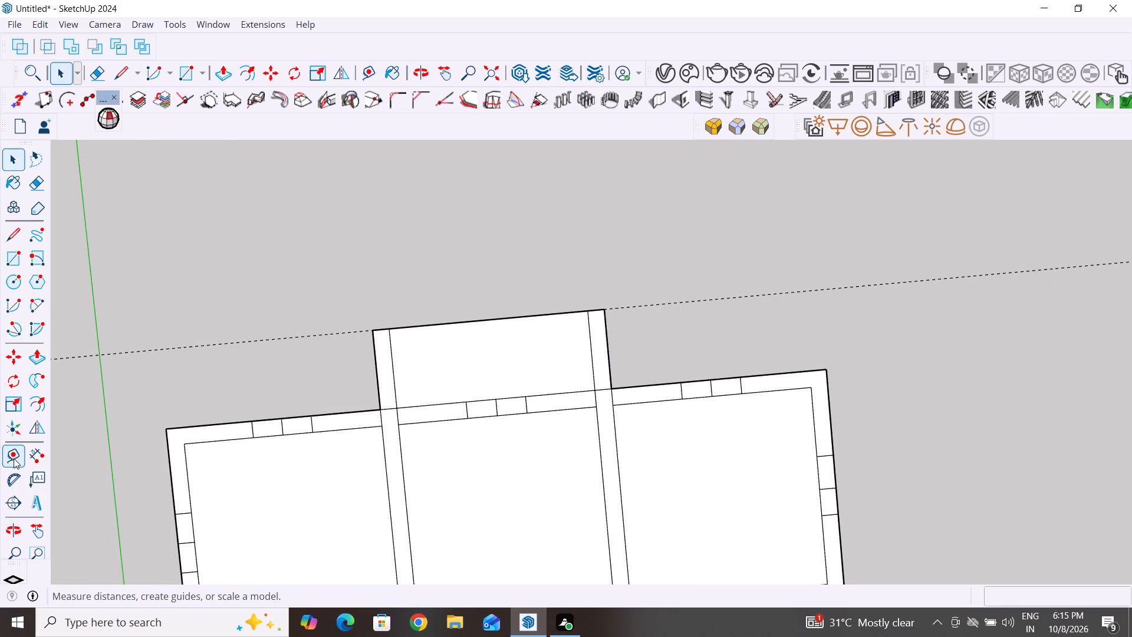
pyautogui.click(14, 458)
pyautogui.click(498, 318)
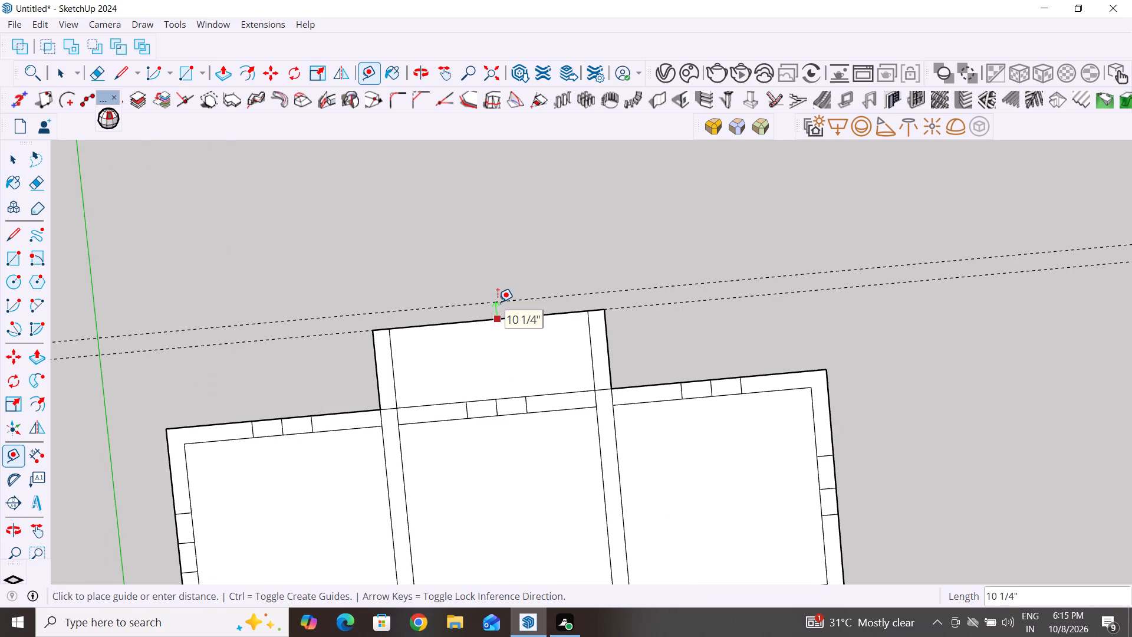
pyautogui.write('10')
pyautogui.hotkey('shift', '"')
pyautogui.press('Return')
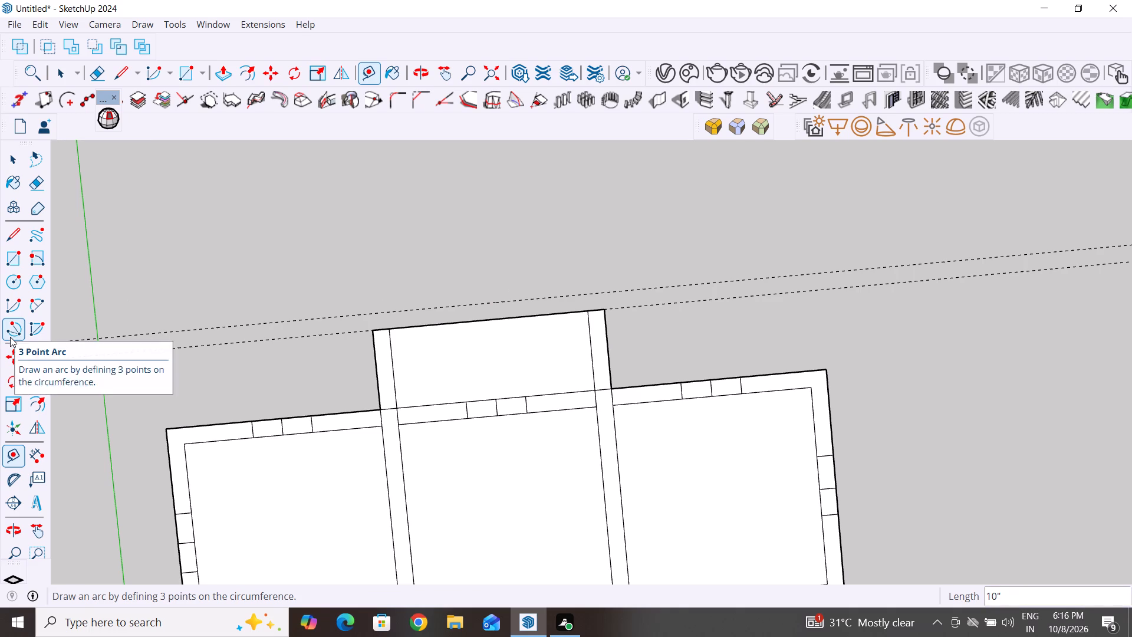
# Draw the extension's 10" thick outer wall strip, with its outer edge along the guide and 10" closing lines at both ends.
pyautogui.click(16, 236)
pyautogui.click(372, 332)
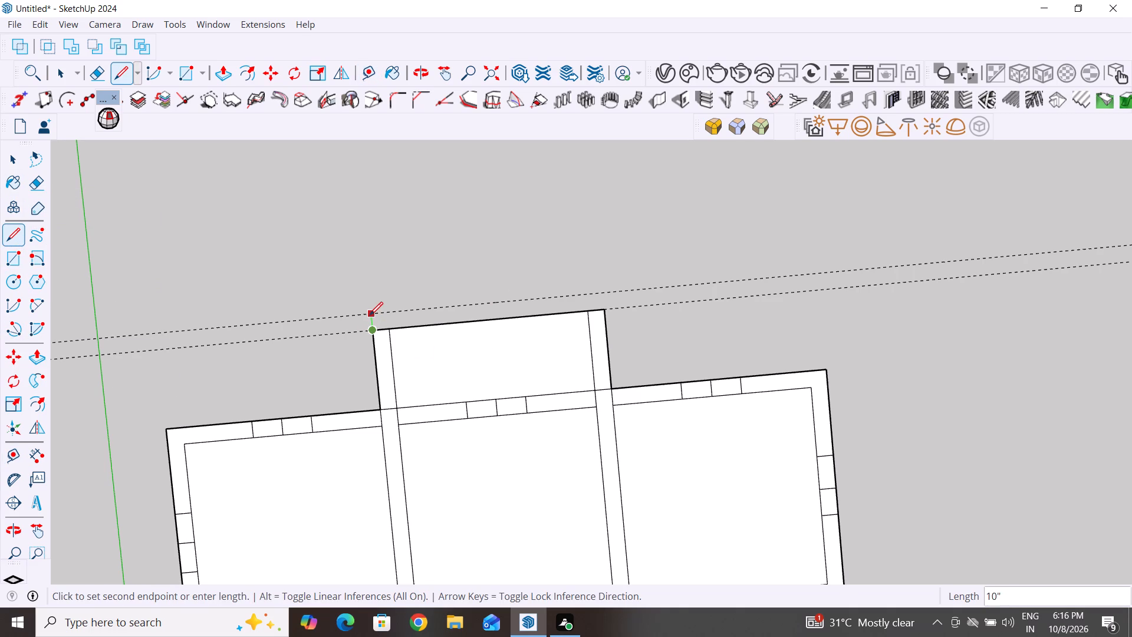
pyautogui.scroll(5, 403, 320)
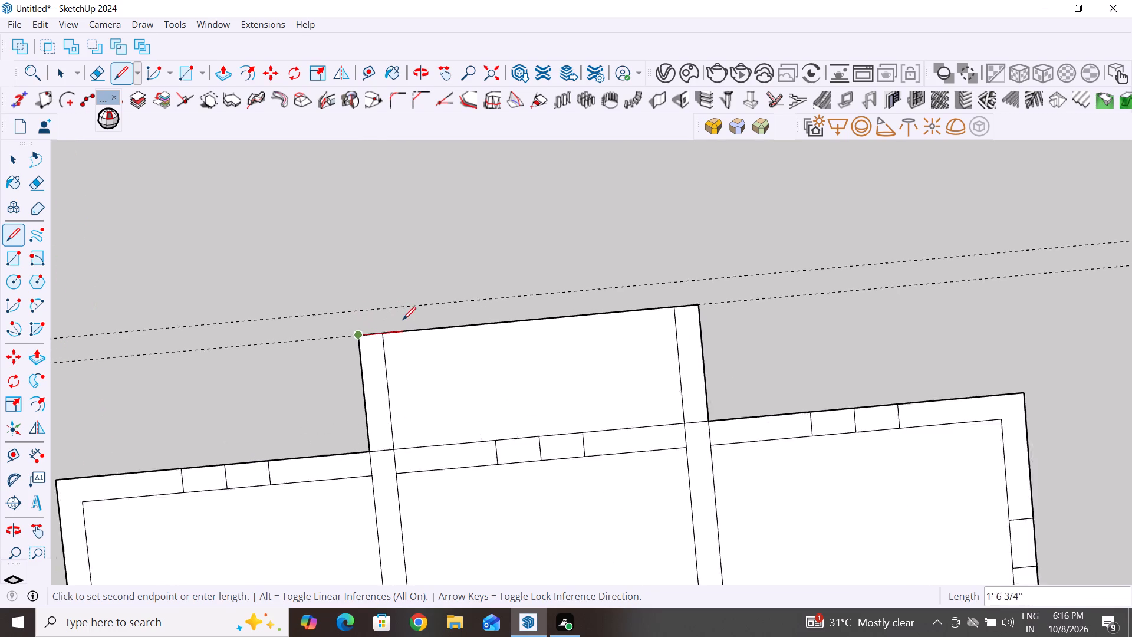
pyautogui.scroll(2, 403, 320)
pyautogui.click(337, 308)
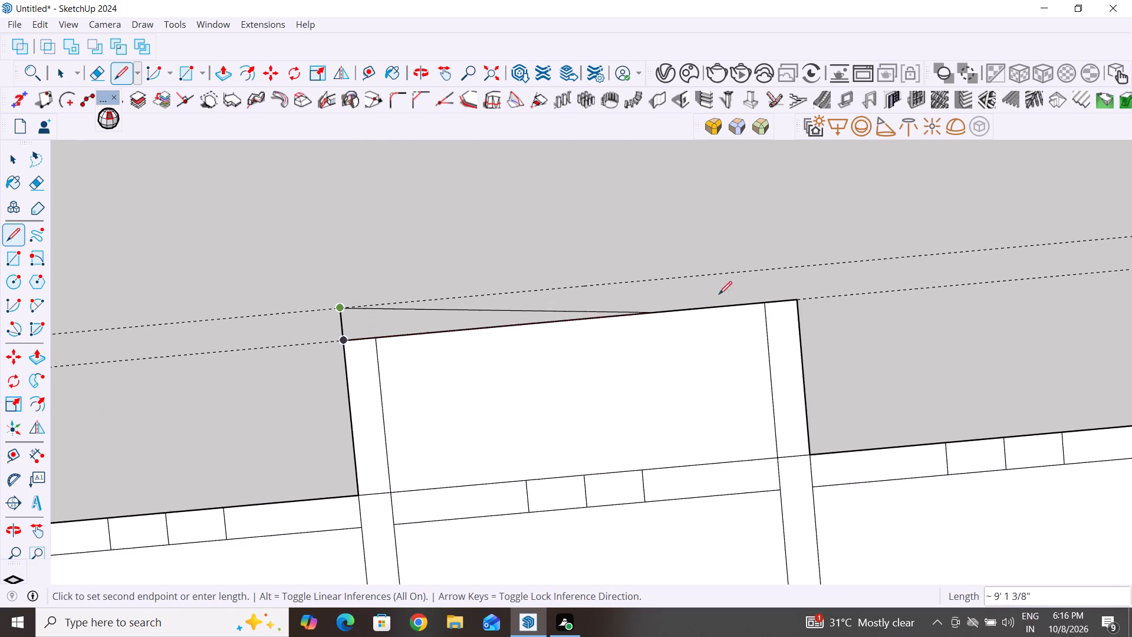
pyautogui.click(802, 264)
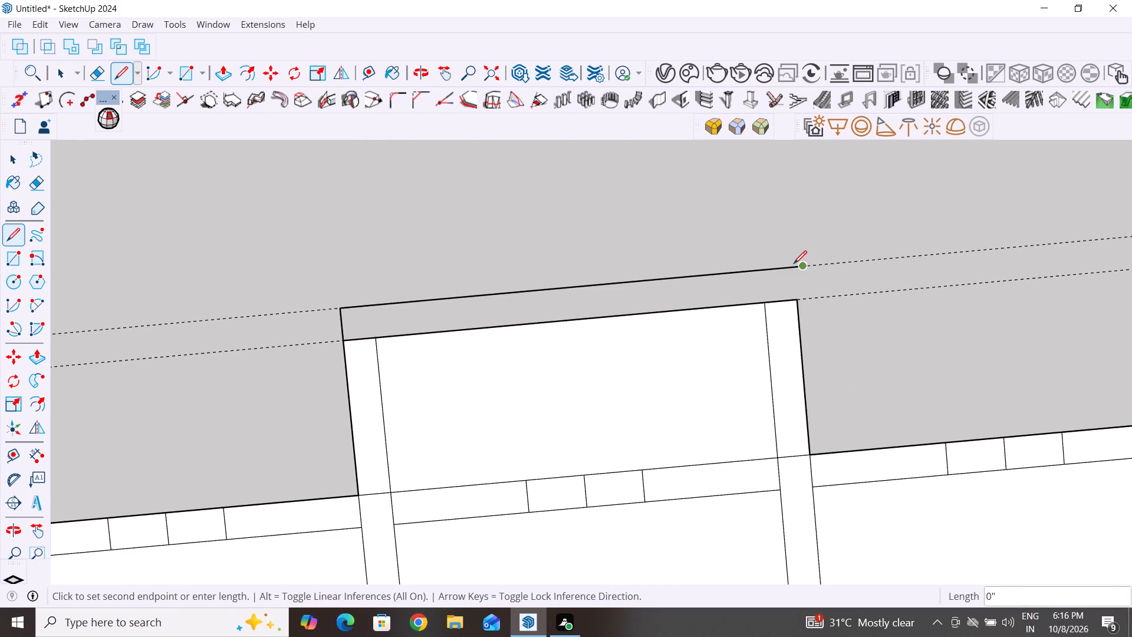
pyautogui.press('Escape')
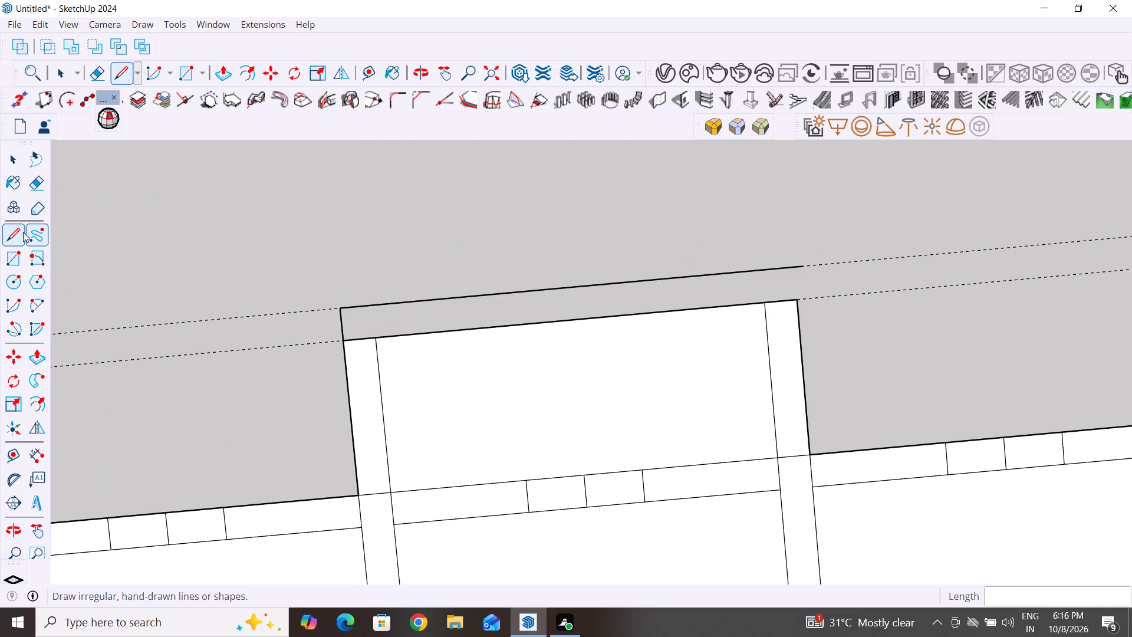
pyautogui.click(14, 235)
pyautogui.click(798, 300)
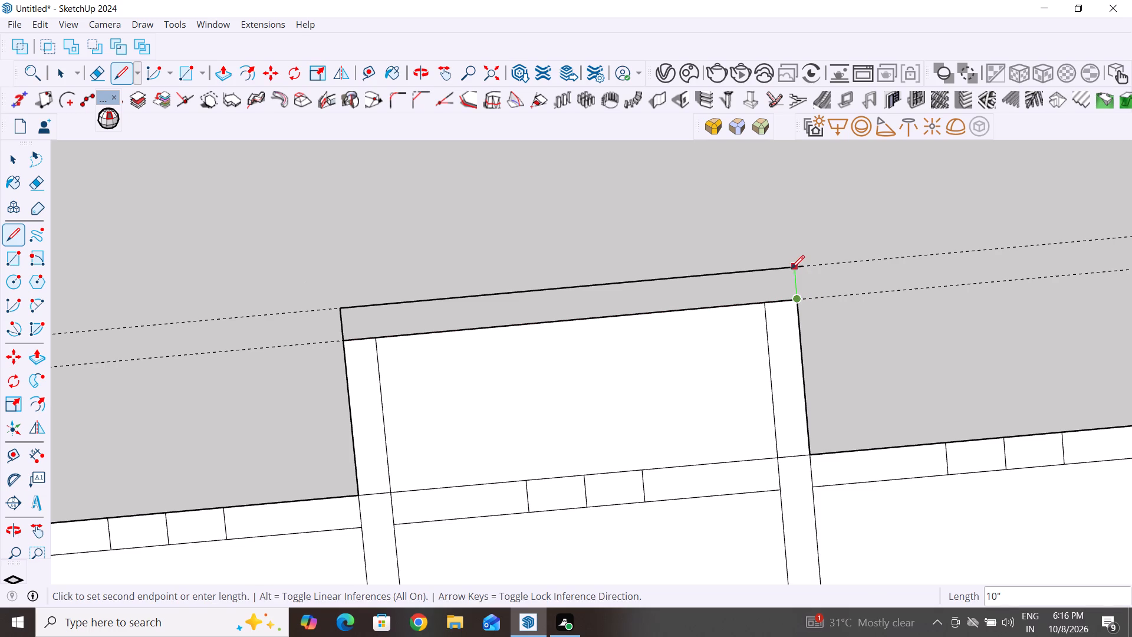
pyautogui.click(791, 268)
pyautogui.press('Escape')
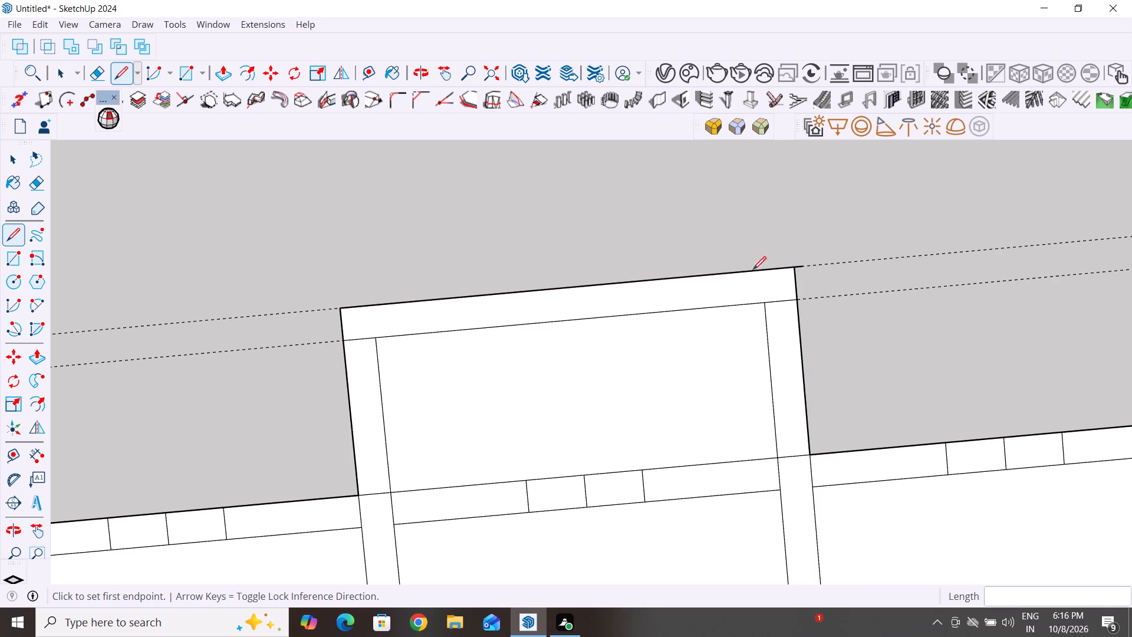
# Erase the overshooting bit of the outer wall edge and both parallel guide lines beside the extension.
pyautogui.click(11, 164)
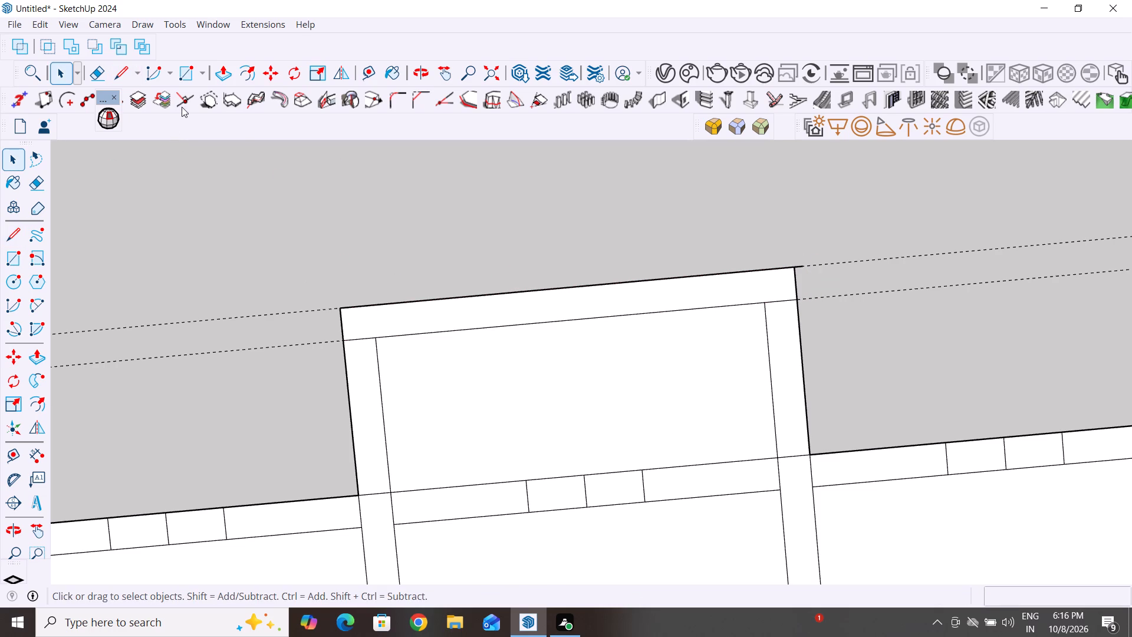
pyautogui.click(93, 78)
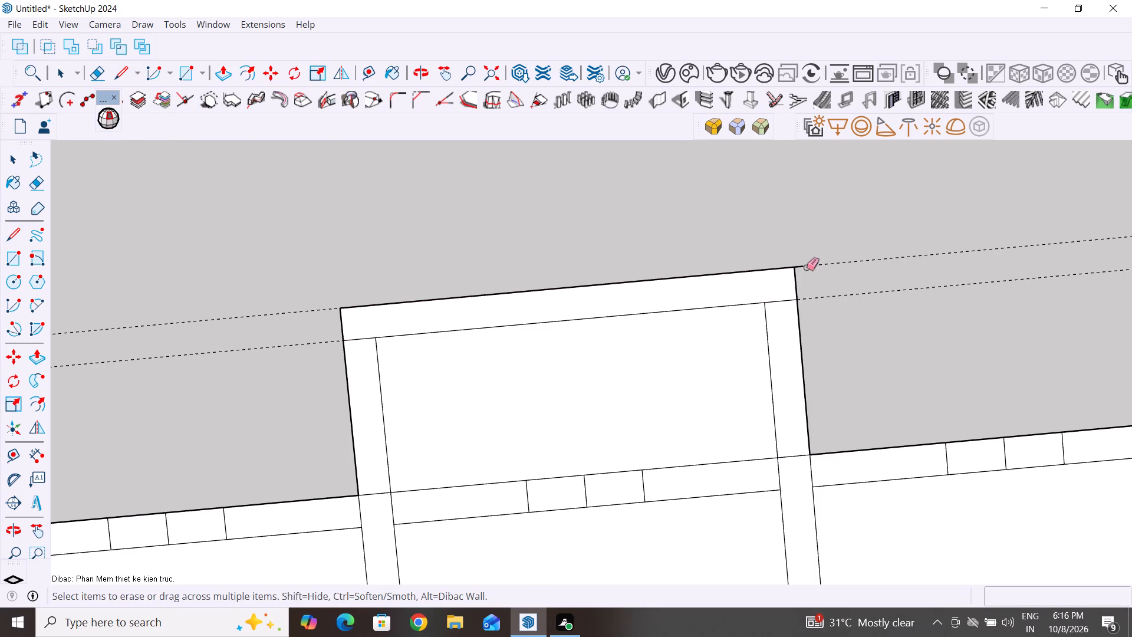
pyautogui.click(803, 264)
pyautogui.click(804, 265)
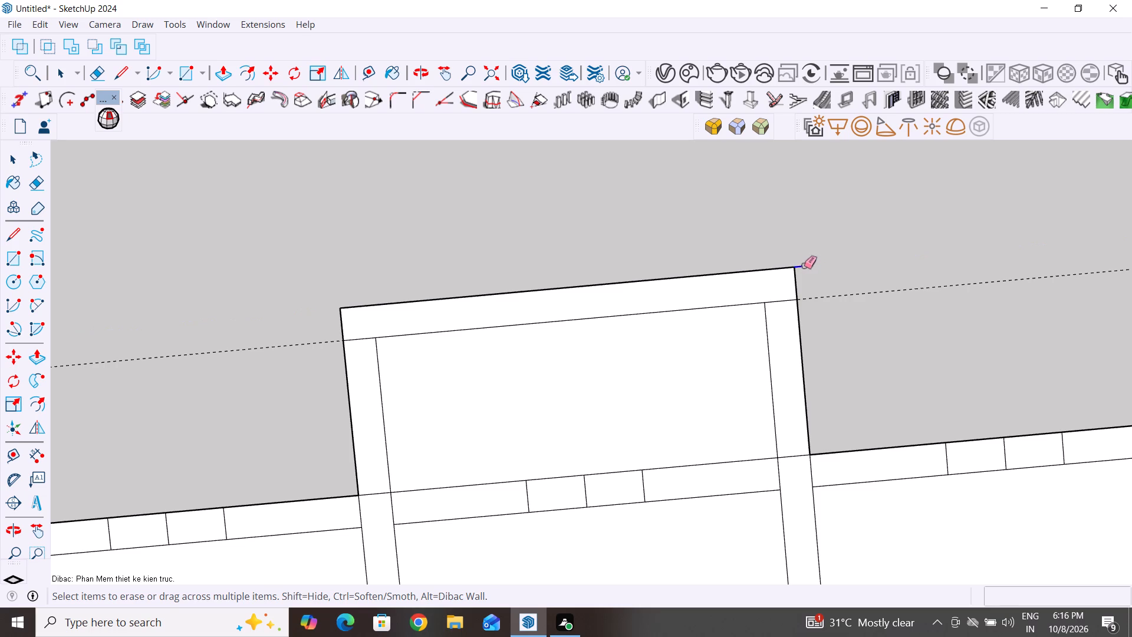
pyautogui.click(306, 343)
# Erase the leftover line segments crossing the wall thickness at the extension's two outer corners.
pyautogui.scroll(-3, 581, 414)
pyautogui.moveTo(731, 327); pyautogui.dragTo(740, 347)
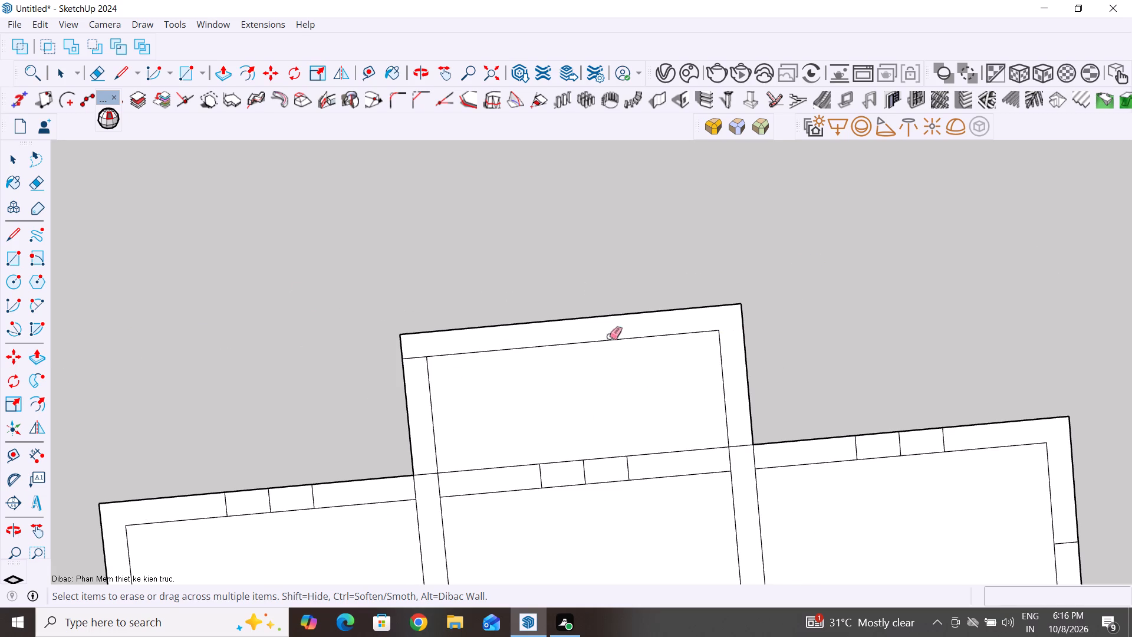
pyautogui.click(417, 355)
pyautogui.scroll(-3, 620, 386)
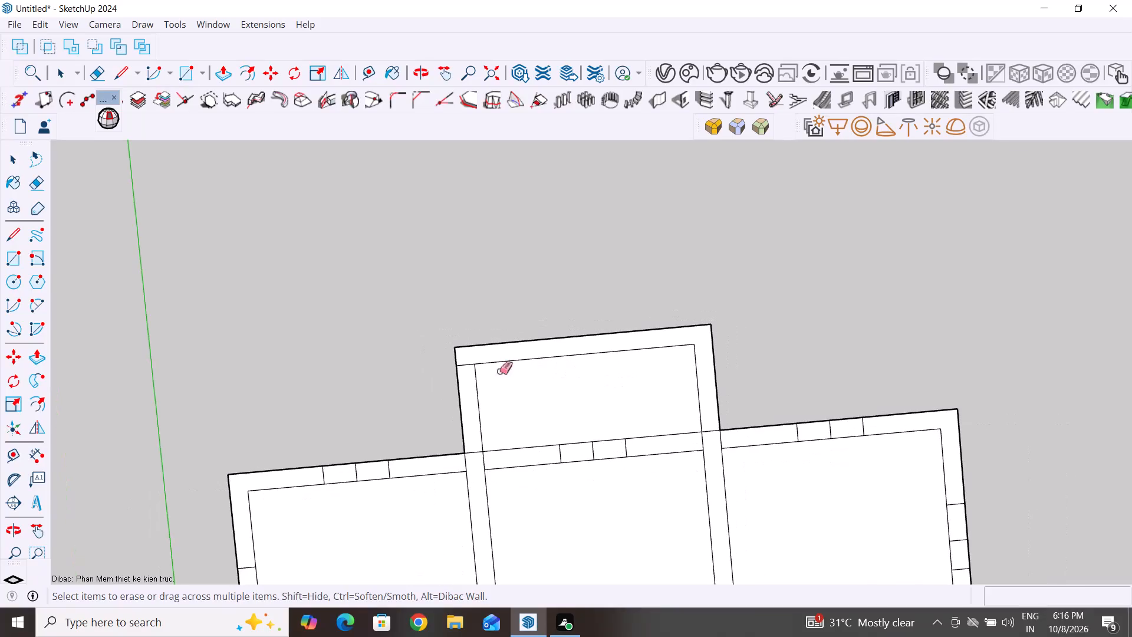
pyautogui.scroll(5, 481, 366)
pyautogui.click(456, 363)
# Erase the lines crossing both junctions where the extension's side walls meet the long exterior wall and the partitions.
pyautogui.scroll(-6, 423, 413)
pyautogui.moveTo(559, 459); pyautogui.dragTo(508, 245, button='middle')
pyautogui.scroll(5, 633, 438)
pyautogui.scroll(8, 726, 479)
pyautogui.moveTo(722, 389); pyautogui.dragTo(639, 457)
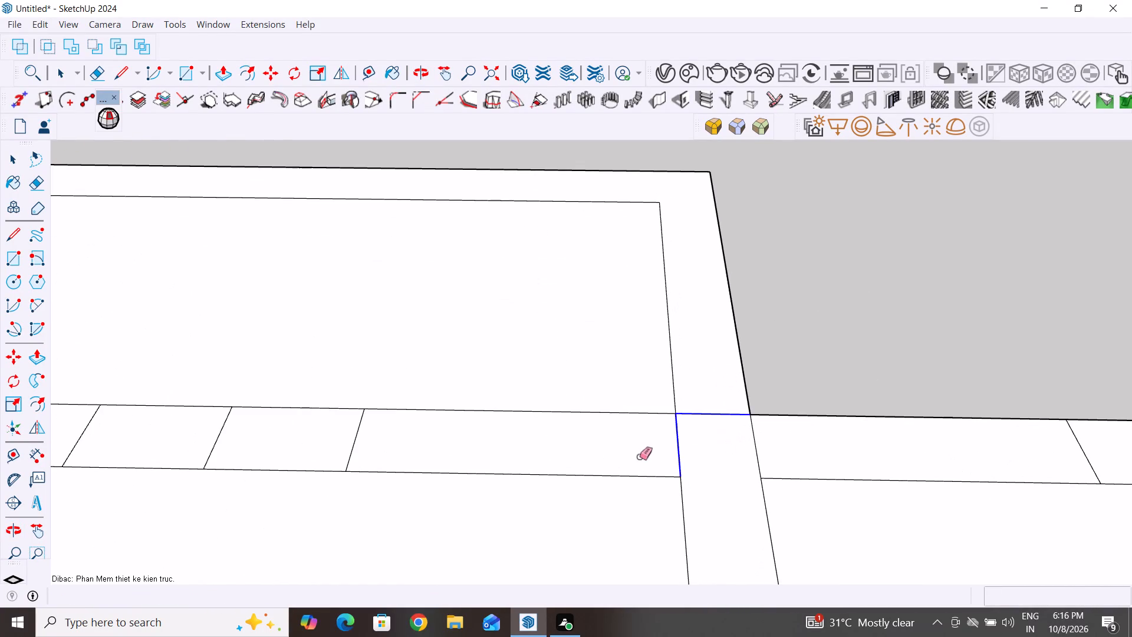
pyautogui.moveTo(639, 457); pyautogui.dragTo(637, 457)
pyautogui.scroll(-6, 906, 439)
pyautogui.moveTo(817, 448); pyautogui.dragTo(835, 448)
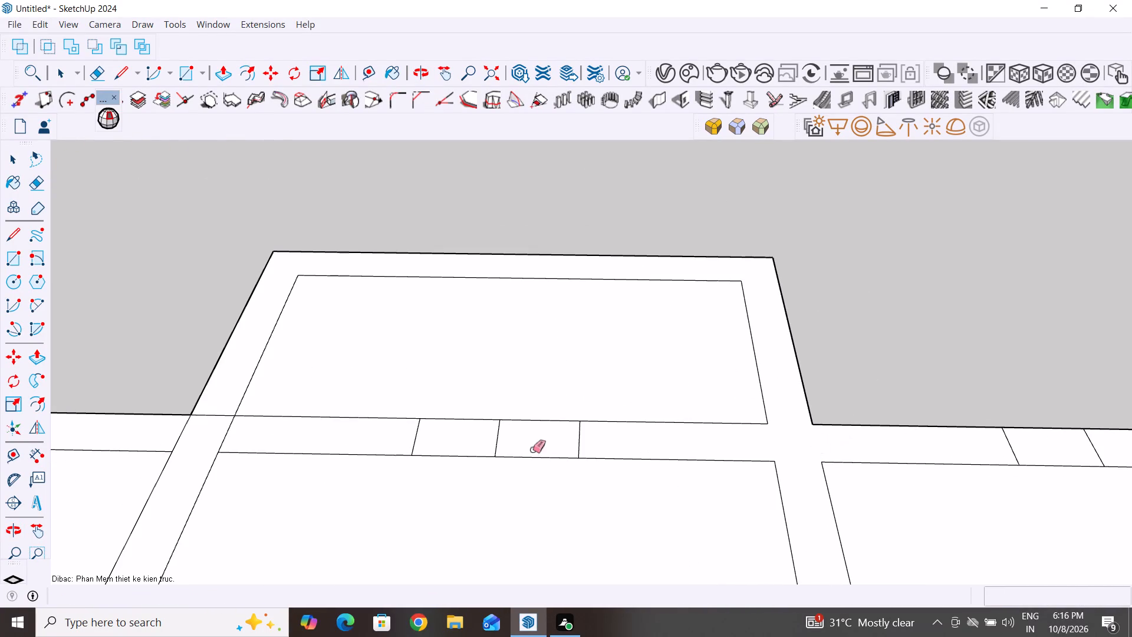
pyautogui.moveTo(161, 436); pyautogui.dragTo(233, 438)
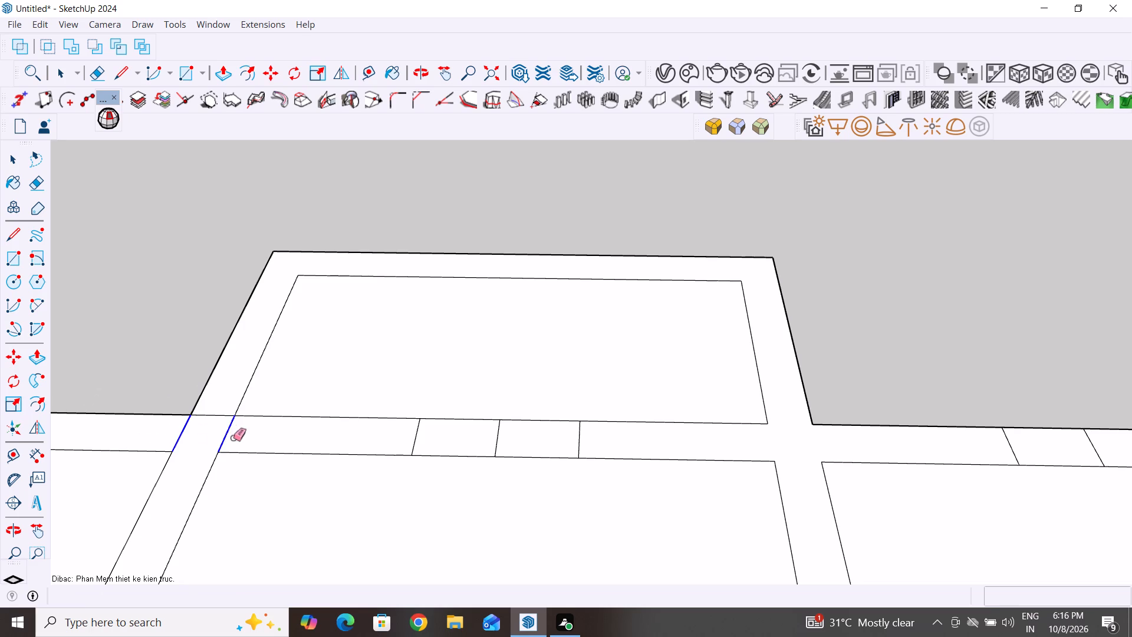
pyautogui.moveTo(233, 438); pyautogui.dragTo(245, 438)
pyautogui.moveTo(224, 409); pyautogui.dragTo(234, 432)
# Examine the extended plan from several views and check the continuity of the wall face around the extension and partitions.
pyautogui.scroll(-5, 274, 382)
pyautogui.moveTo(308, 418); pyautogui.dragTo(316, 503, button='middle')
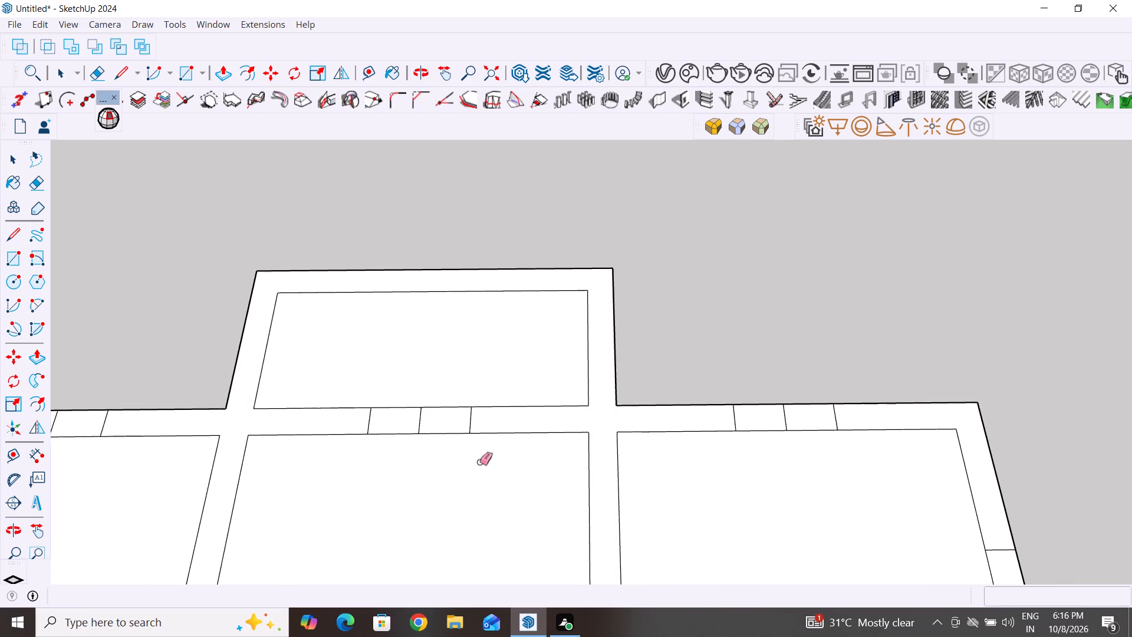
pyautogui.scroll(-4, 579, 438)
pyautogui.moveTo(582, 462); pyautogui.dragTo(557, 487, button='middle')
pyautogui.scroll(-5, 742, 370)
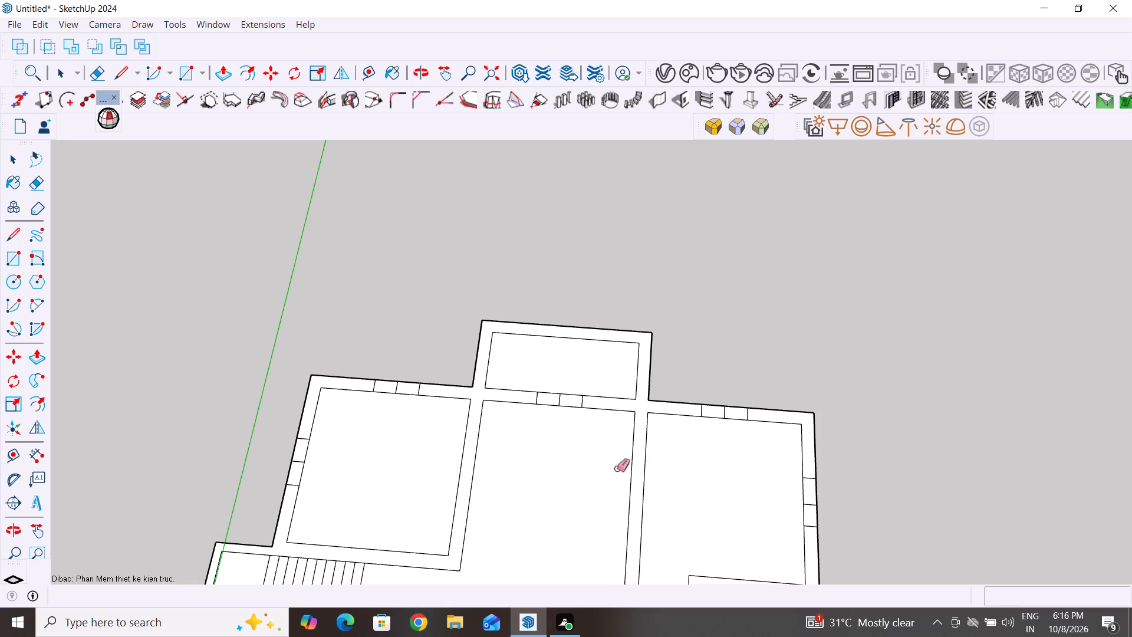
pyautogui.moveTo(712, 370); pyautogui.dragTo(721, 376, button='middle')
pyautogui.scroll(-3, 568, 422)
pyautogui.moveTo(573, 425); pyautogui.dragTo(580, 443, button='middle')
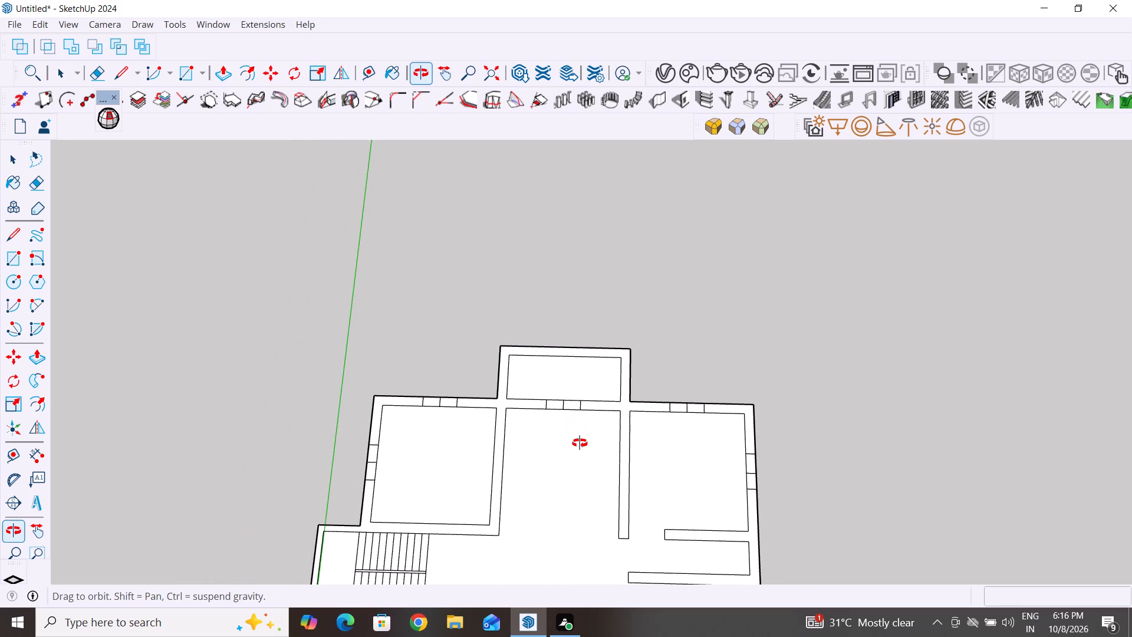
pyautogui.moveTo(580, 443); pyautogui.dragTo(586, 349, button='middle')
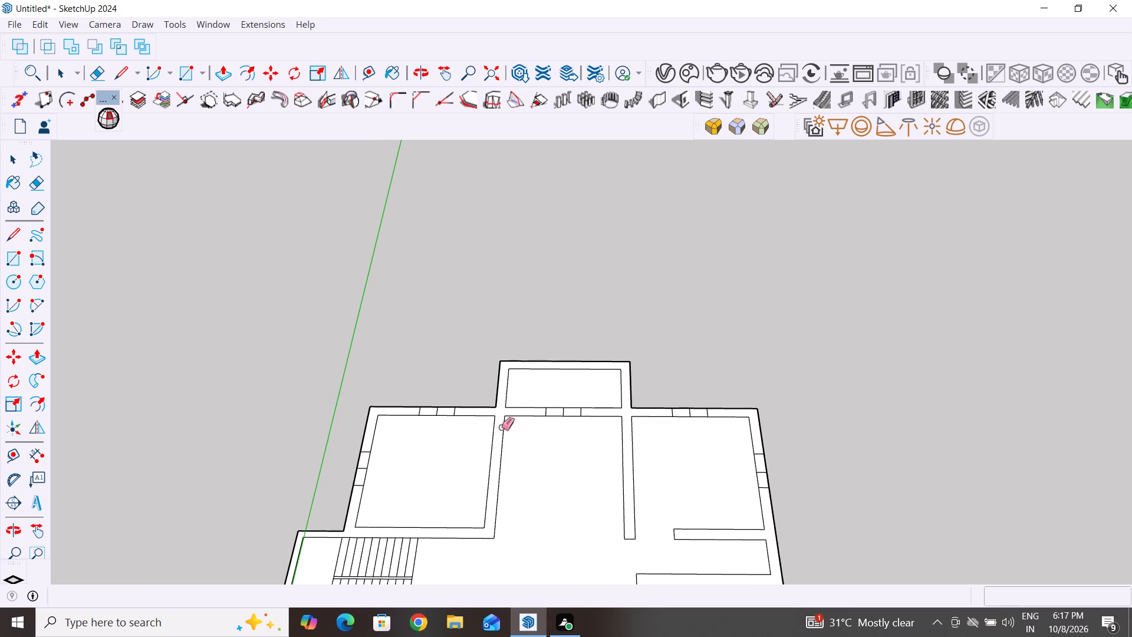
pyautogui.scroll(3, 532, 400)
pyautogui.moveTo(588, 452); pyautogui.dragTo(591, 485, button='middle')
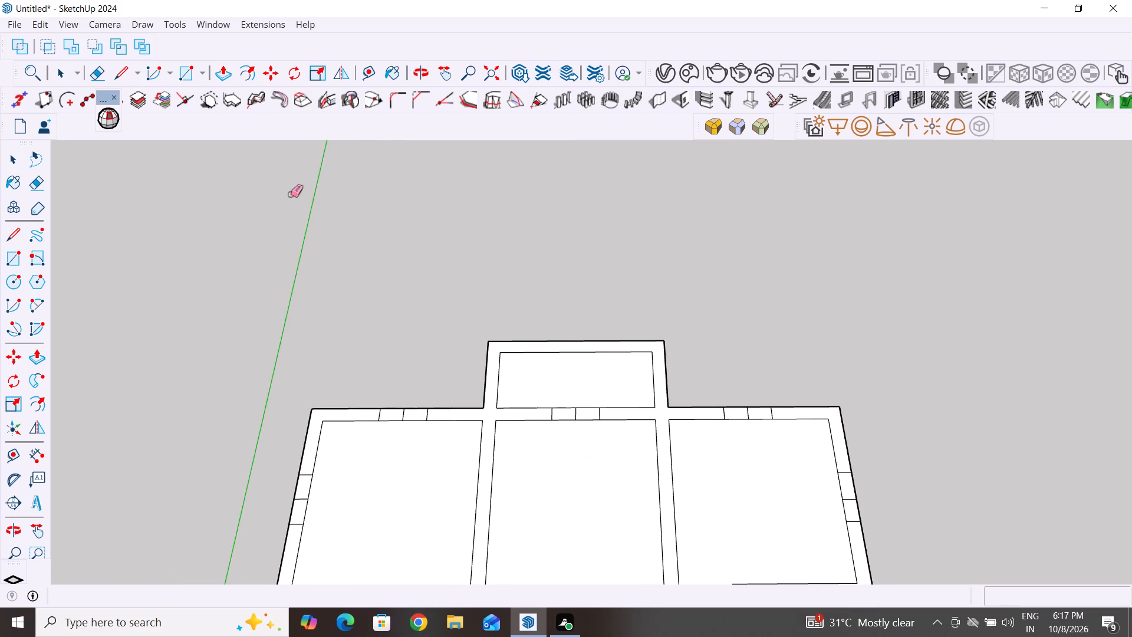
pyautogui.click(14, 152)
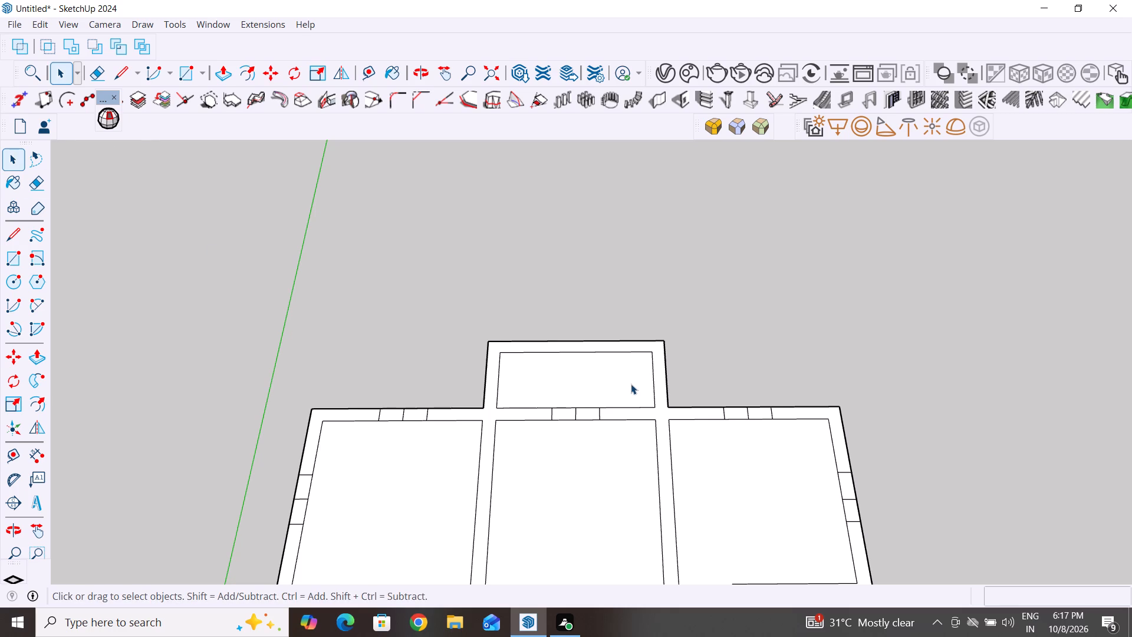
pyautogui.scroll(-5, 631, 384)
pyautogui.moveTo(633, 445); pyautogui.dragTo(637, 462, button='middle')
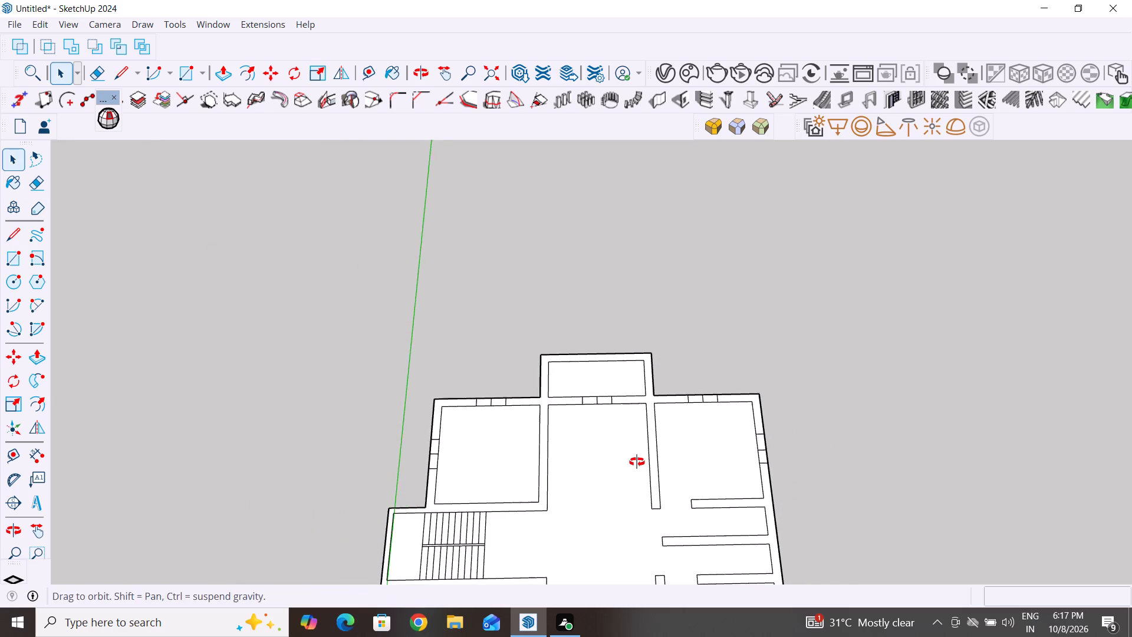
pyautogui.moveTo(637, 462); pyautogui.dragTo(637, 469, button='middle')
pyautogui.scroll(4, 588, 403)
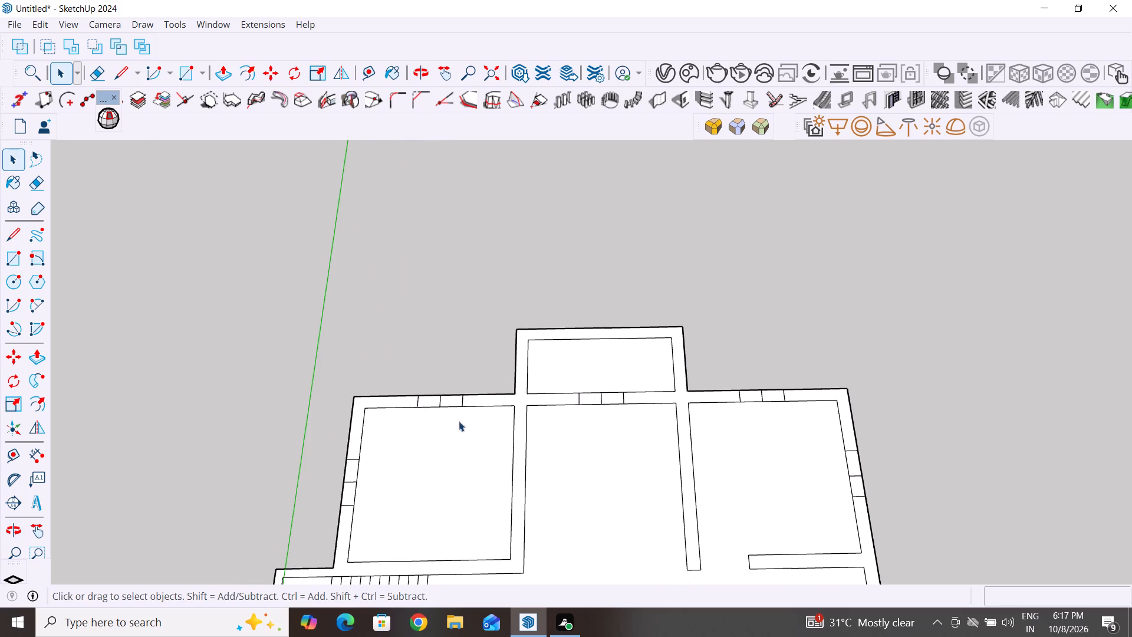
pyautogui.scroll(4, 456, 411)
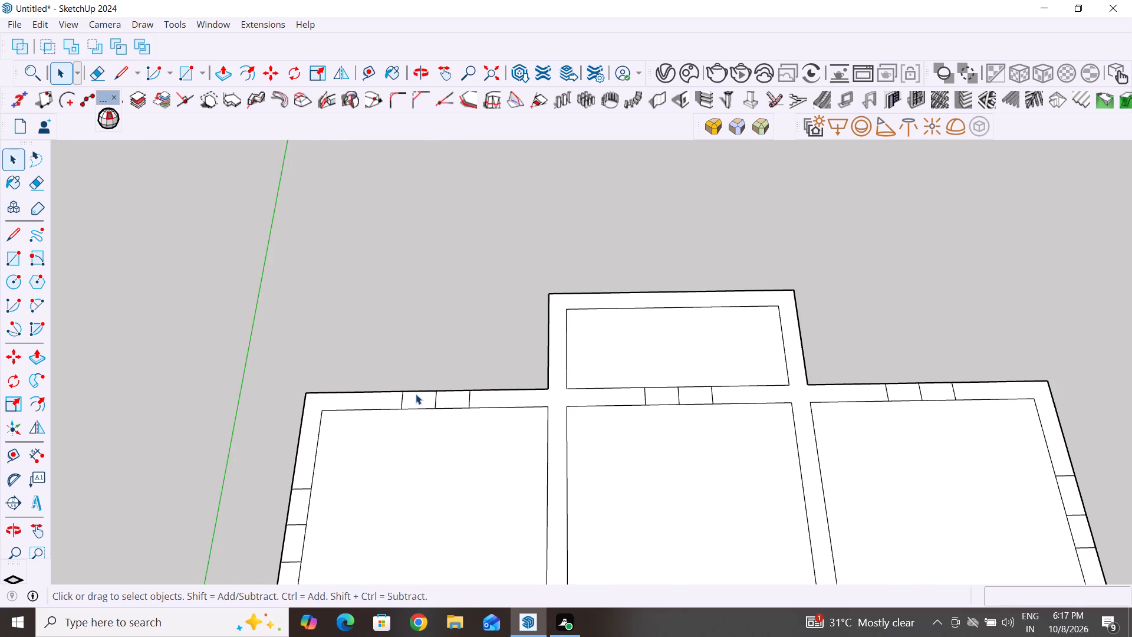
pyautogui.scroll(-4, 486, 402)
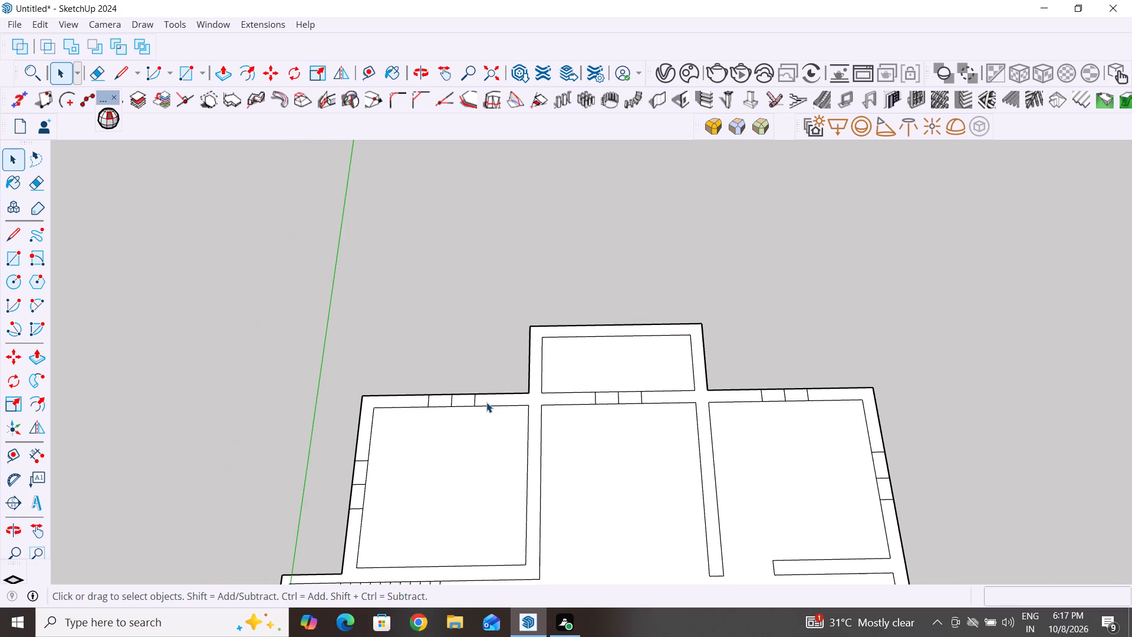
pyautogui.scroll(-2, 488, 400)
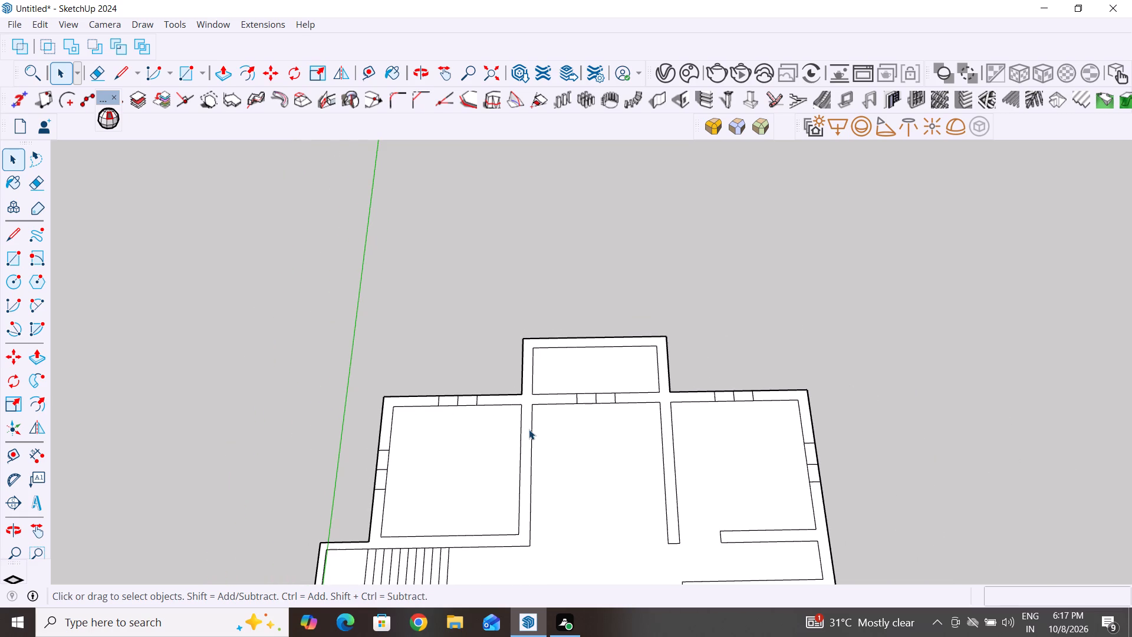
pyautogui.click(526, 426)
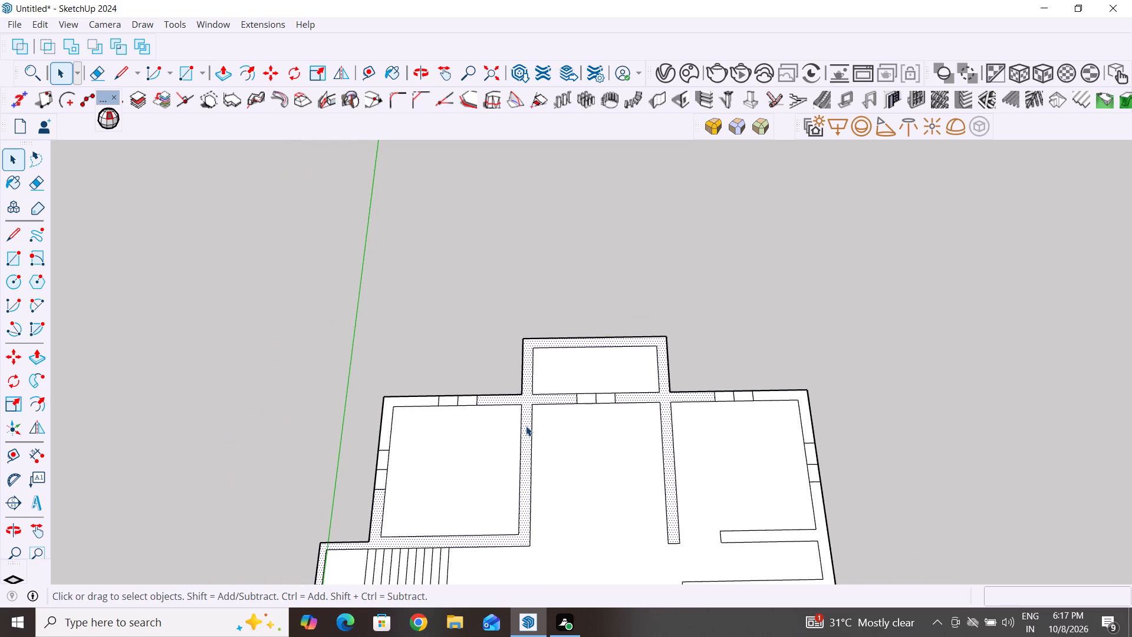
pyautogui.scroll(-4, 526, 426)
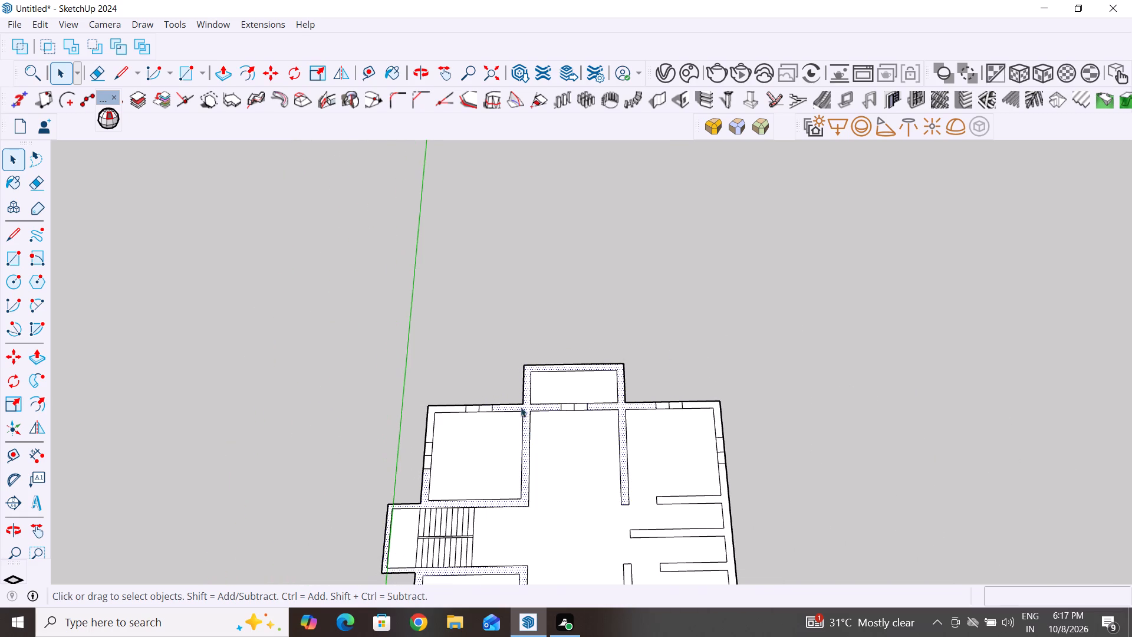
pyautogui.click(447, 329)
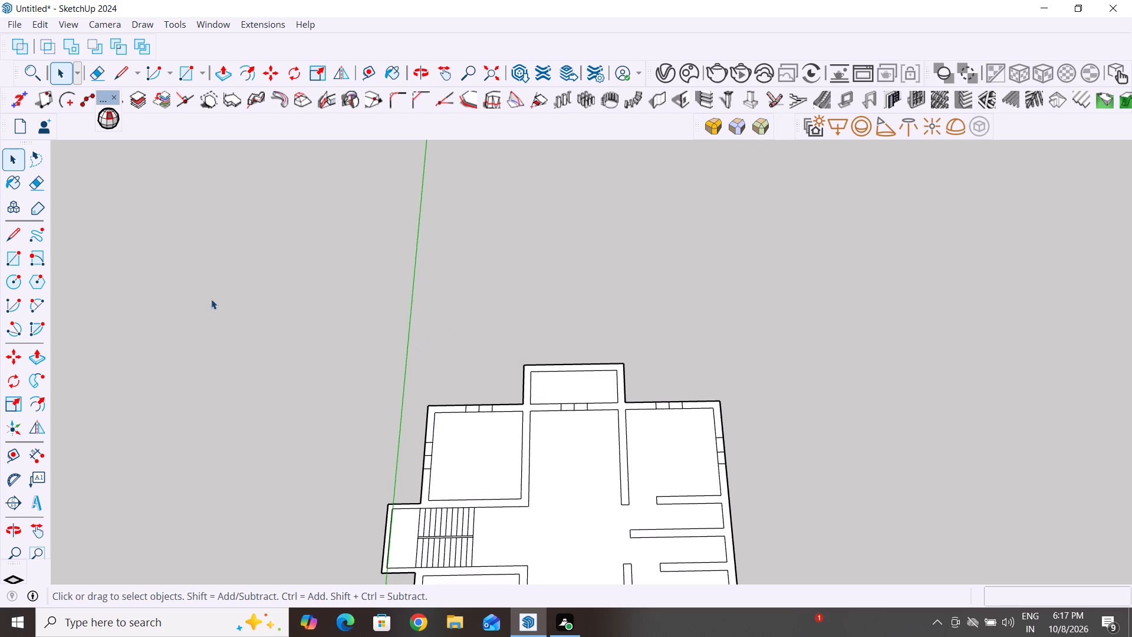
# Copy the entire floor plan about 52' 4" along the red axis, beside the original.
pyautogui.click(9, 166)
pyautogui.scroll(-5, 472, 226)
pyautogui.moveTo(791, 252); pyautogui.dragTo(526, 566)
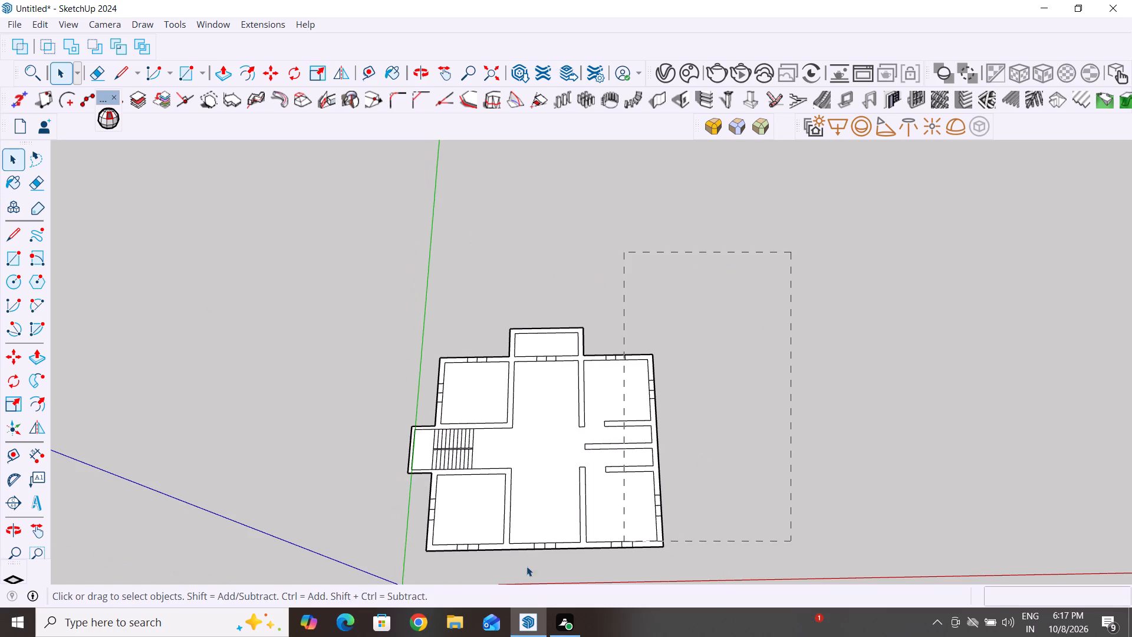
pyautogui.moveTo(526, 566); pyautogui.dragTo(396, 559)
pyautogui.press('m')
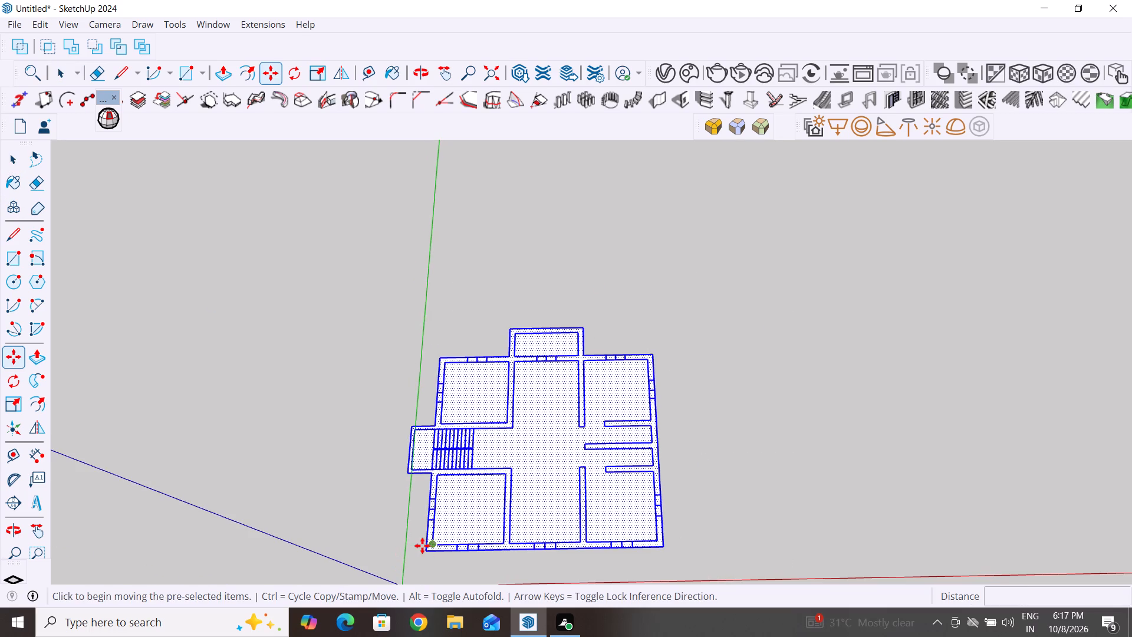
pyautogui.click(424, 548)
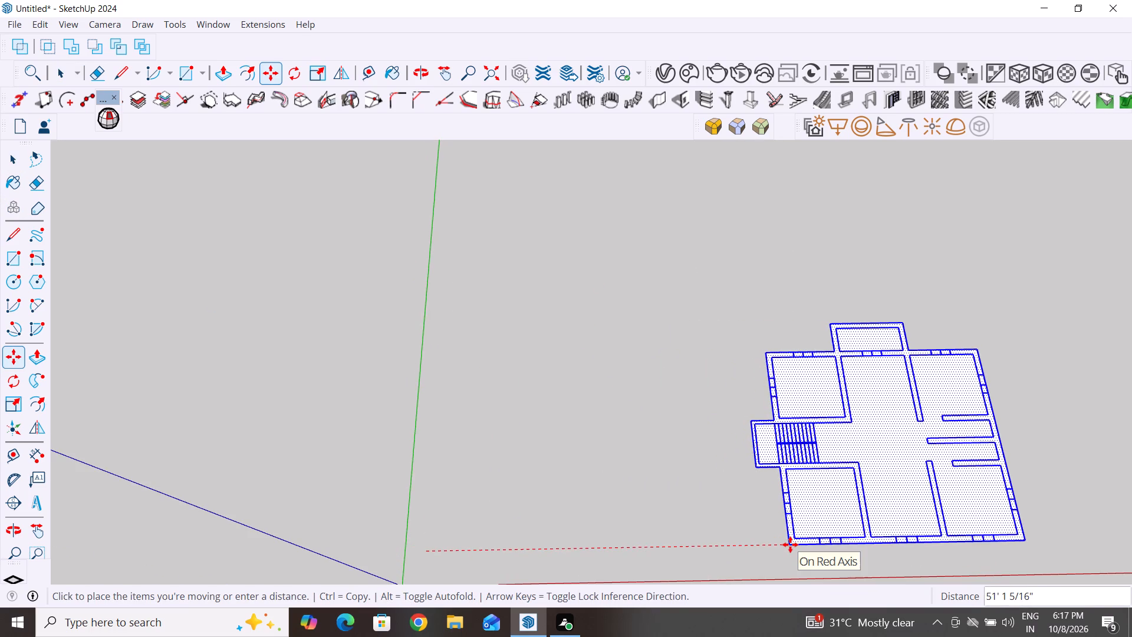
pyautogui.click(799, 543)
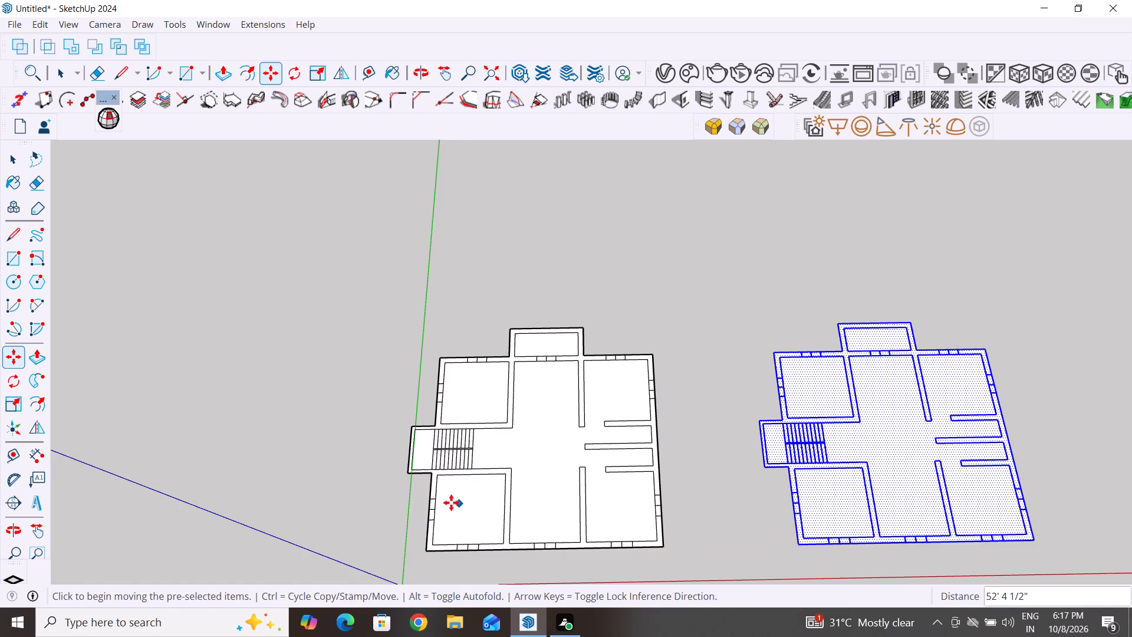
# Place another copy of the entire floor plan about 198' along the red axis, on the opposite side of the original.
pyautogui.scroll(-11, 437, 503)
pyautogui.scroll(9, 565, 573)
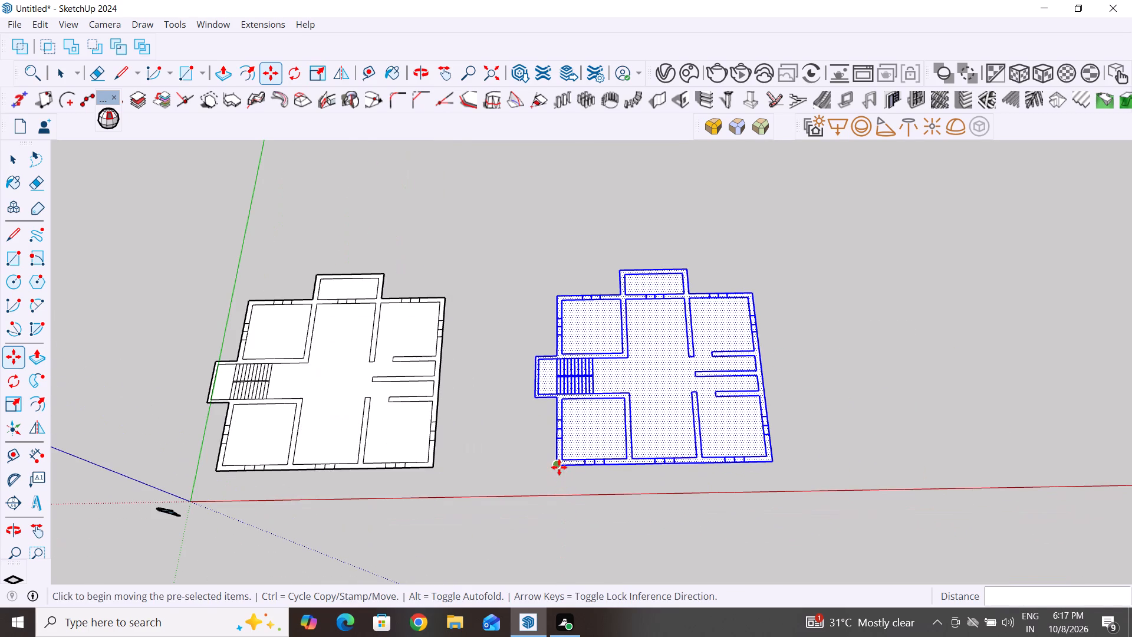
pyautogui.click(558, 465)
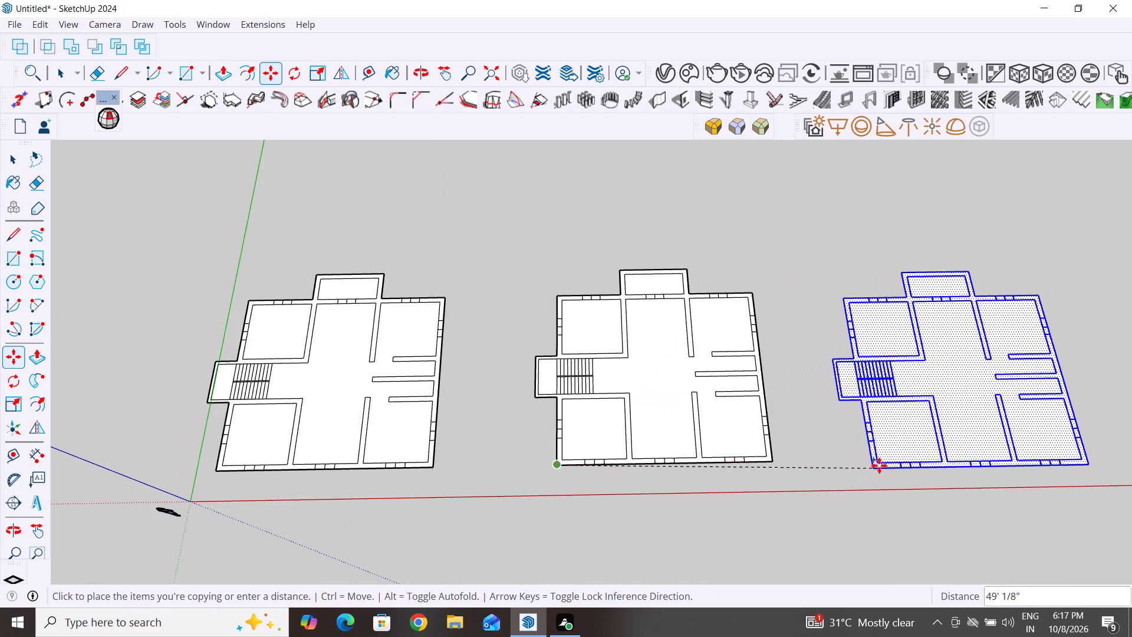
pyautogui.scroll(-10, 891, 460)
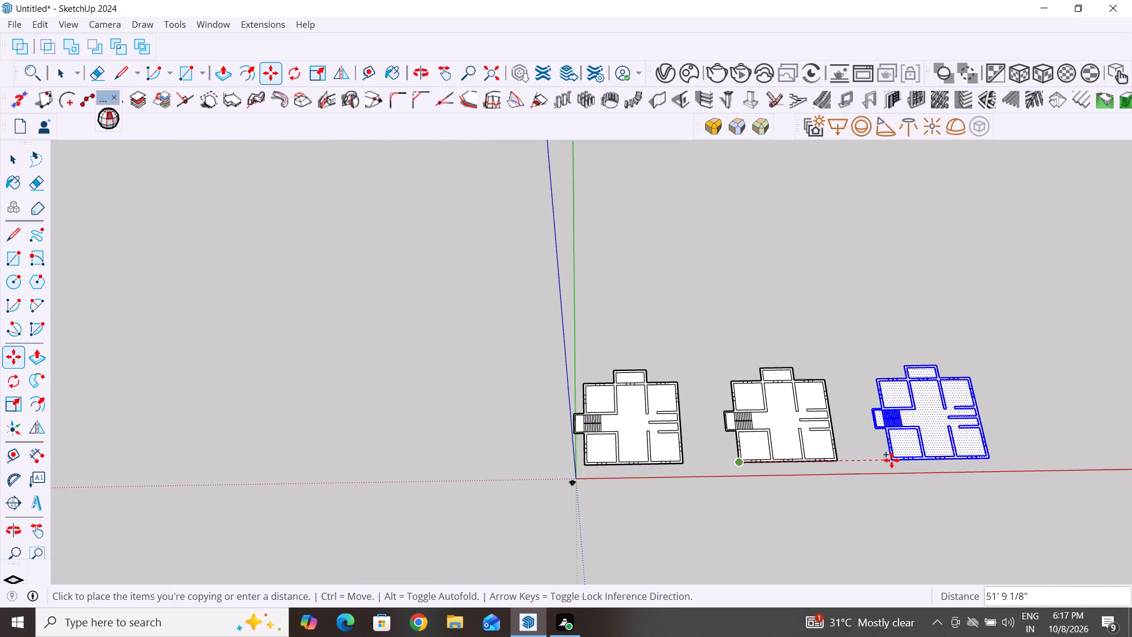
pyautogui.click(152, 474)
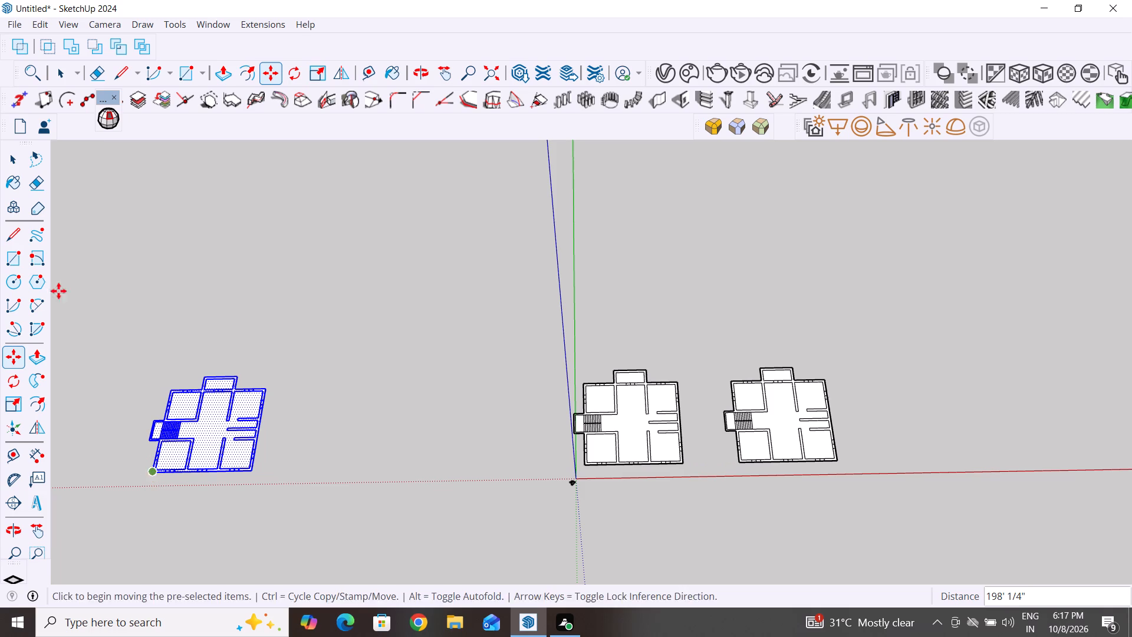
# Delete the floor faces of the central hall and of the stair-side room nearest the red axis in the new plan copy.
pyautogui.click(16, 160)
pyautogui.scroll(-5, 325, 336)
pyautogui.scroll(10, 218, 439)
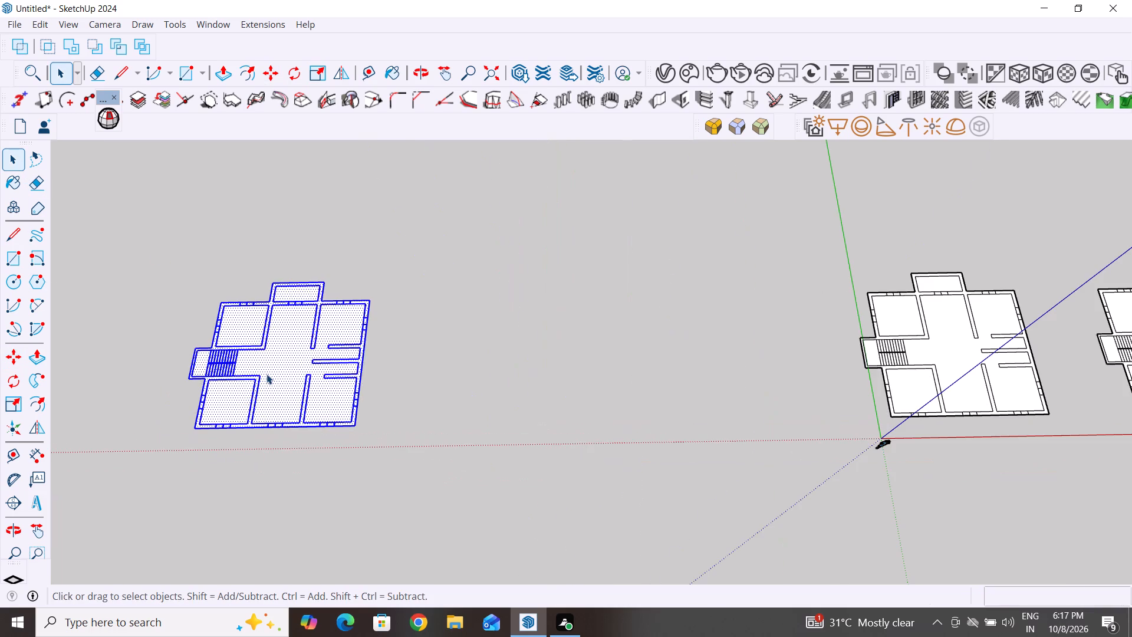
pyautogui.click(266, 374)
pyautogui.scroll(2, 242, 365)
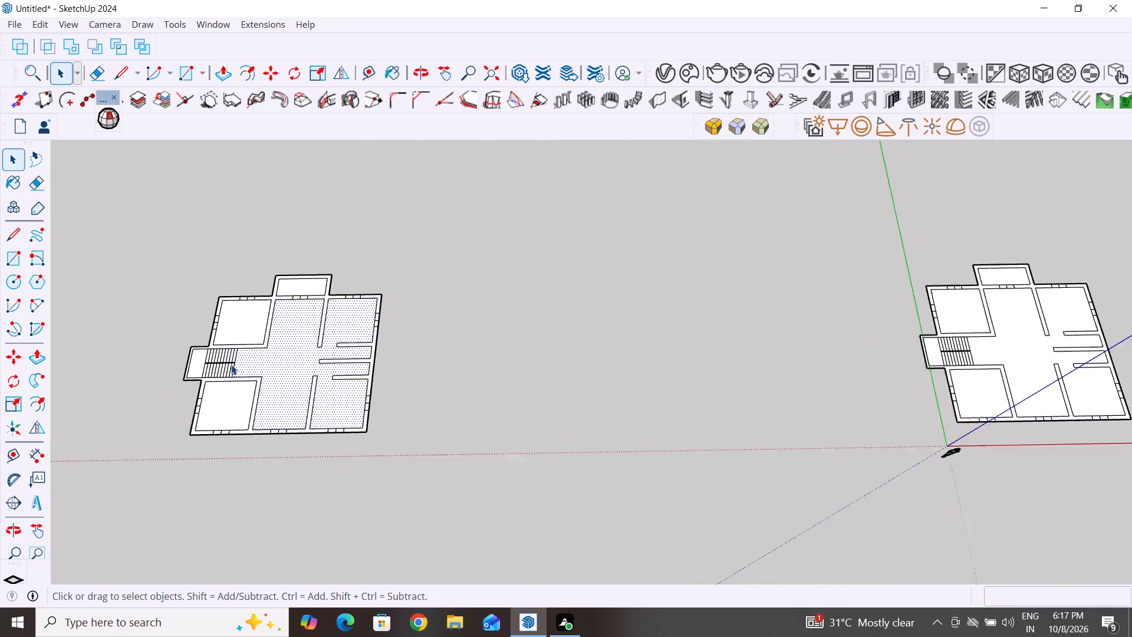
pyautogui.scroll(1, 231, 365)
pyautogui.press('Delete')
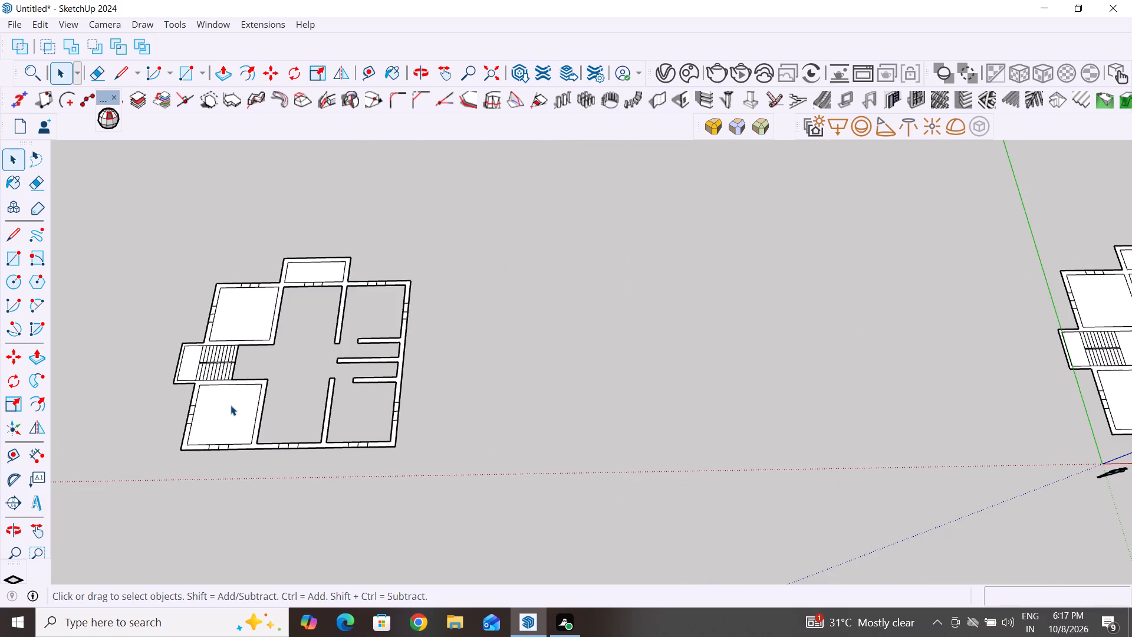
pyautogui.click(231, 405)
pyautogui.press('Delete')
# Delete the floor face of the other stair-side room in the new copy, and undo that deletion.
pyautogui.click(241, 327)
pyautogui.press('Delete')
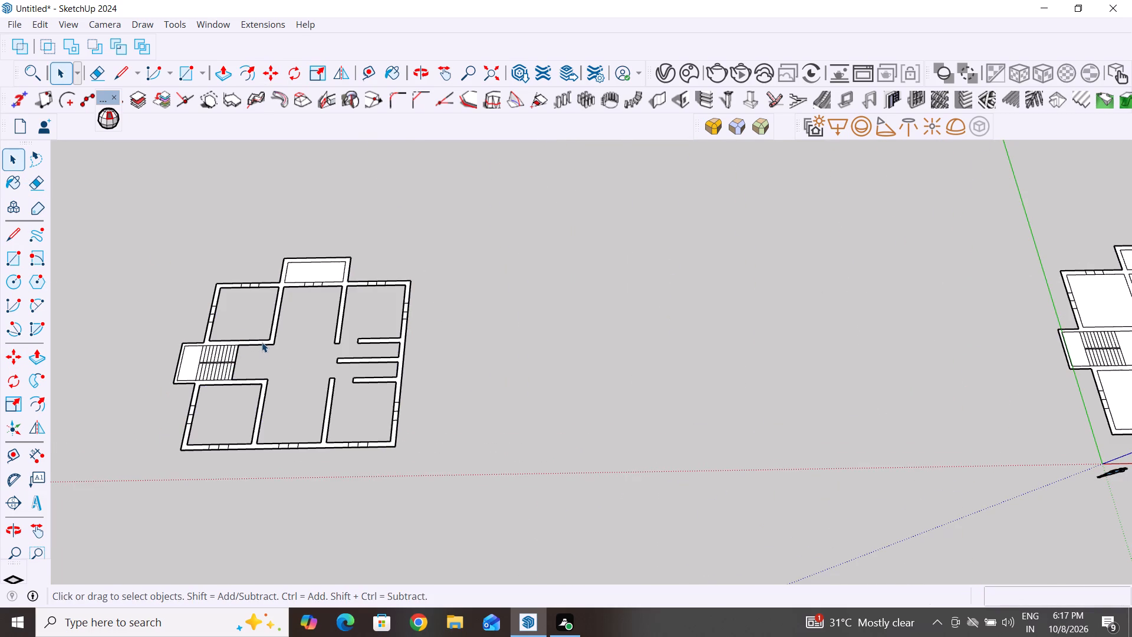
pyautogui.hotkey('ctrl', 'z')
# Draw lines across both ends of the 10" partition between the central hall and the stair-side room nearest the red axis.
pyautogui.scroll(3, 264, 421)
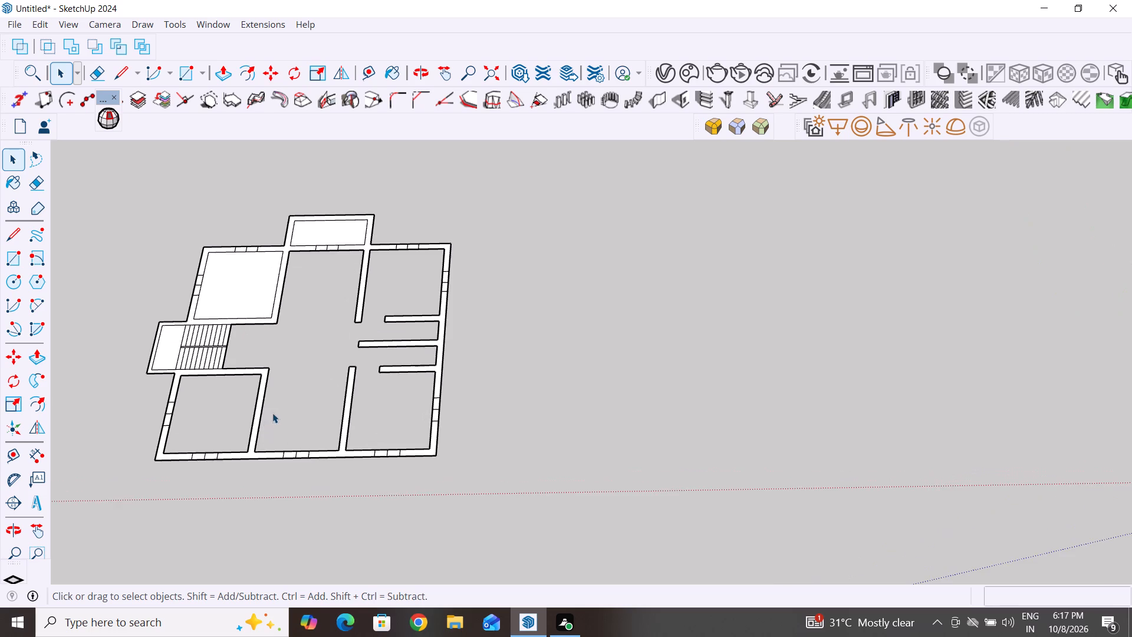
pyautogui.moveTo(272, 413); pyautogui.dragTo(278, 435, button='middle')
pyautogui.scroll(1, 265, 400)
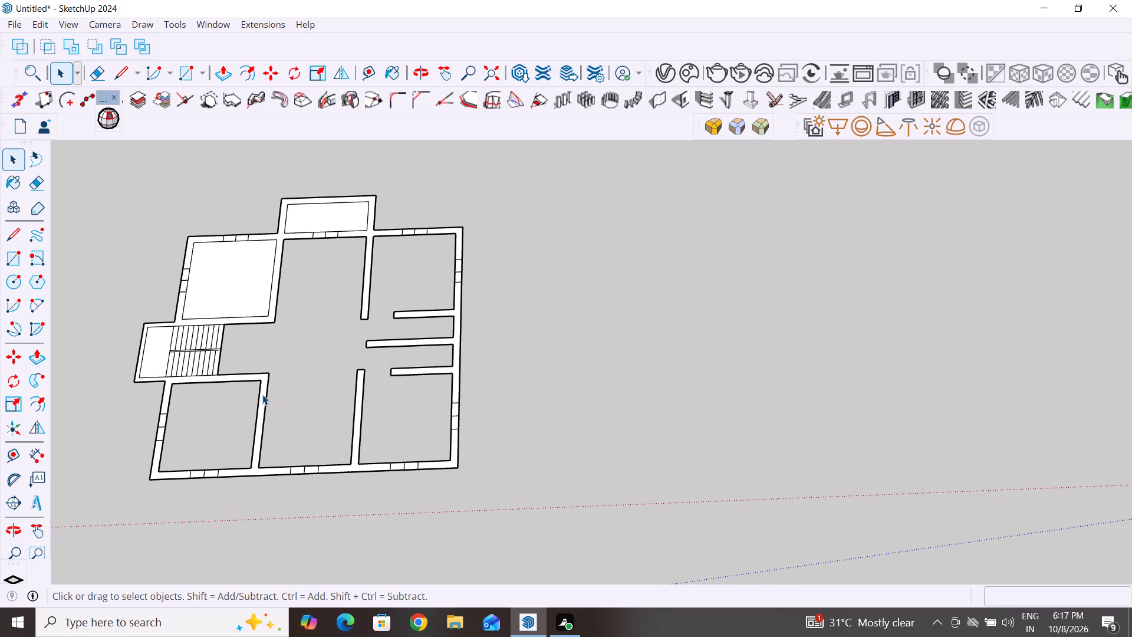
pyautogui.scroll(3, 262, 395)
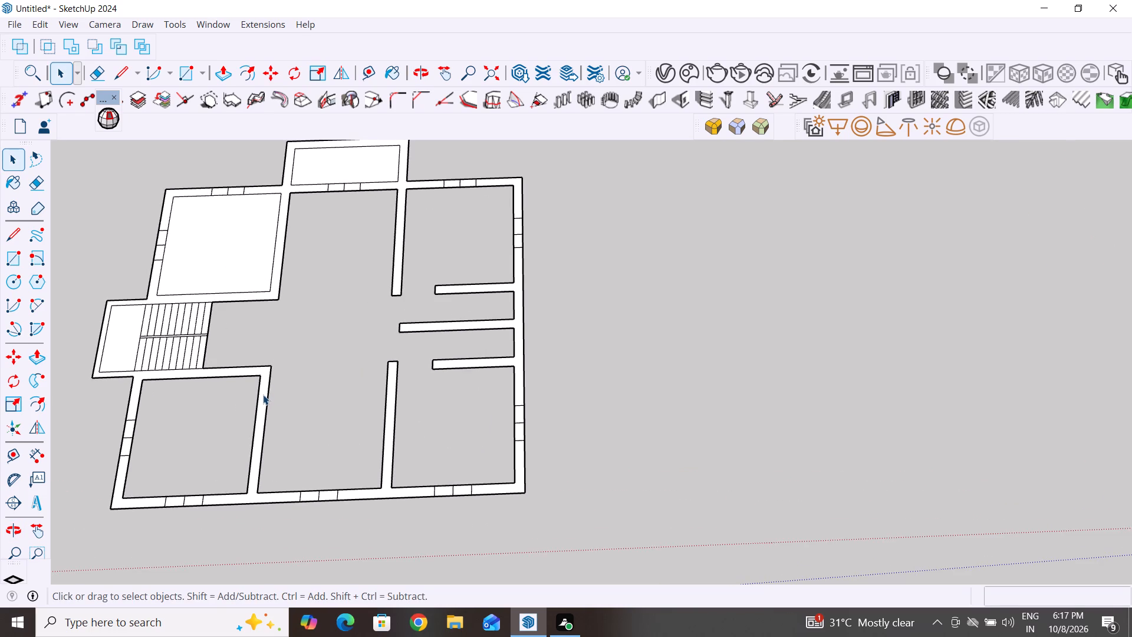
pyautogui.scroll(2, 257, 380)
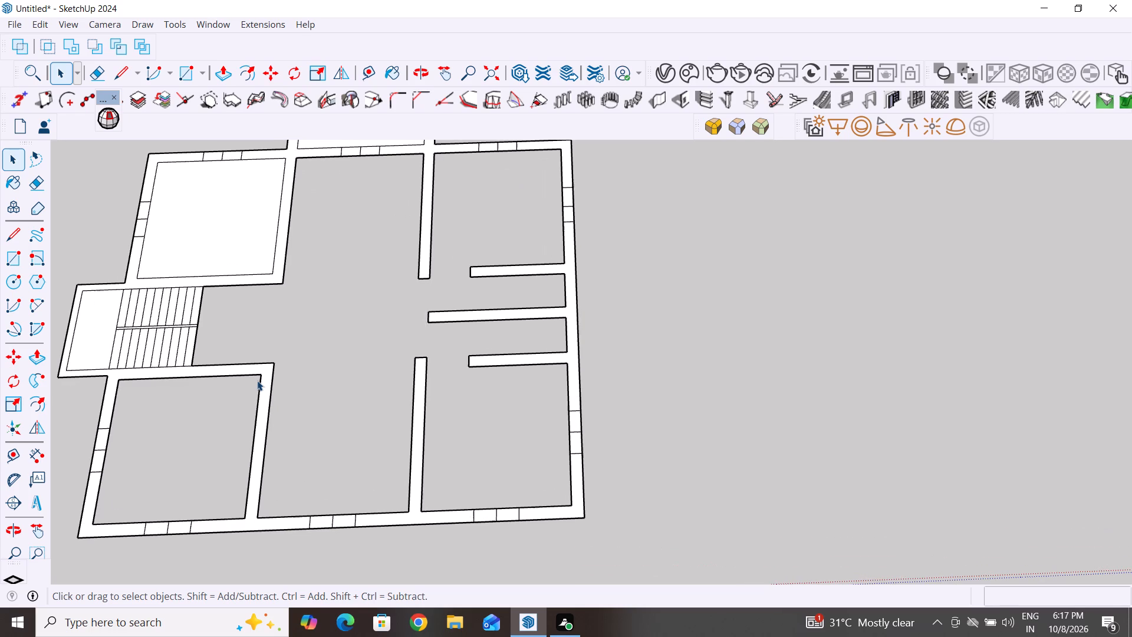
pyautogui.press('Escape')
pyautogui.scroll(2, 257, 380)
pyautogui.press('Escape')
pyautogui.press('Escape')
pyautogui.press('Escape')
pyautogui.press('Escape')
pyautogui.press('Escape')
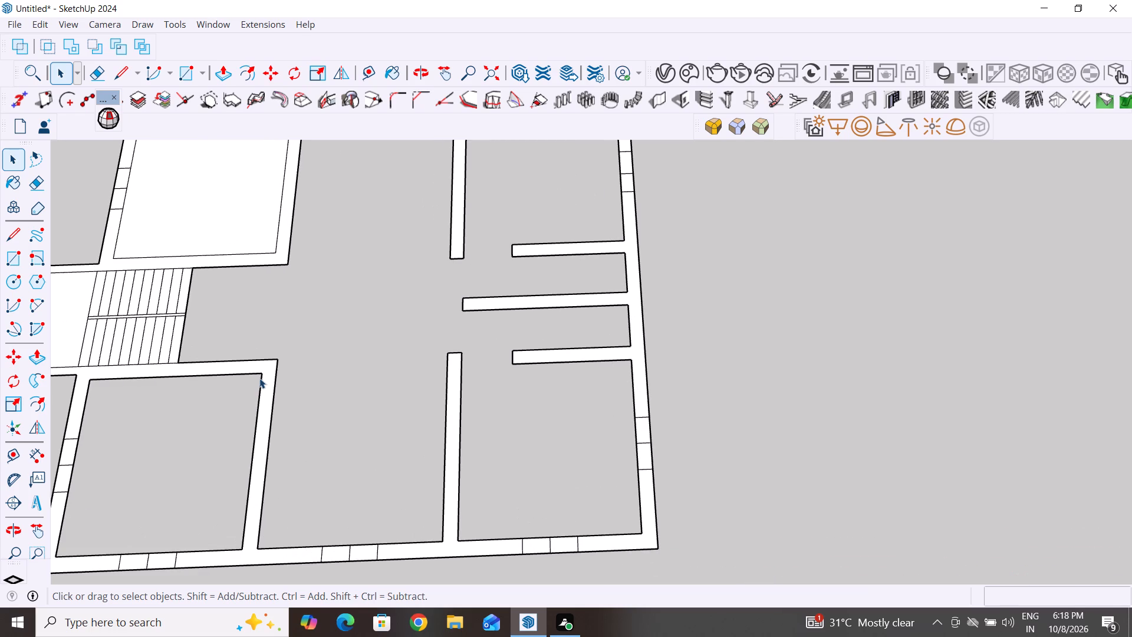
pyautogui.press('Escape')
pyautogui.press('l')
pyautogui.click(262, 376)
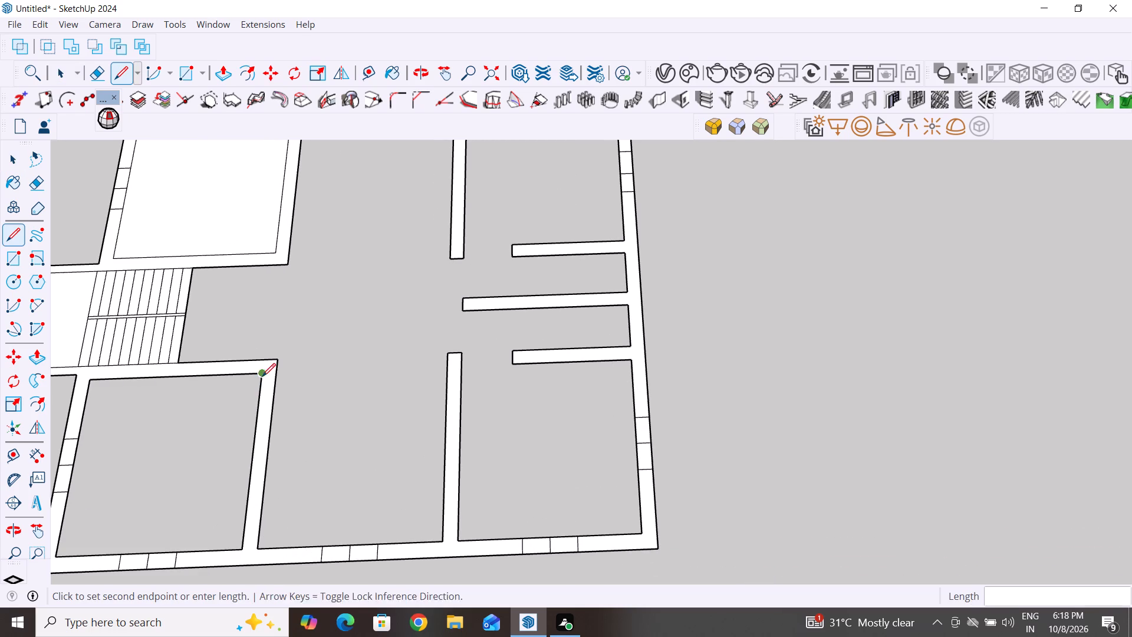
pyautogui.click(277, 377)
pyautogui.press('space')
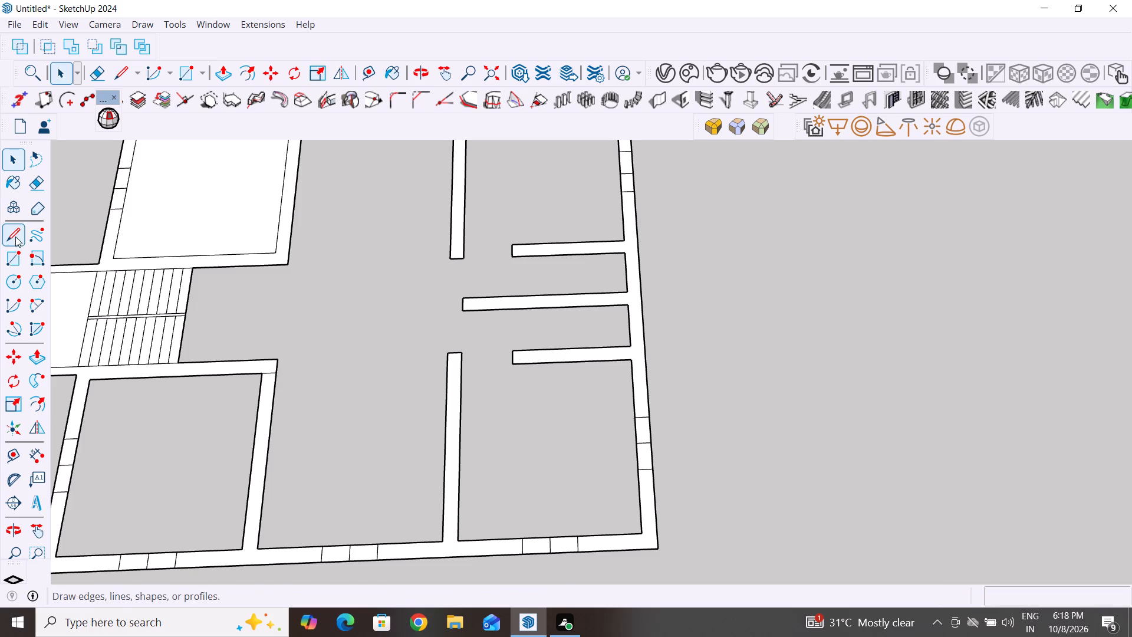
pyautogui.click(21, 166)
pyautogui.click(370, 333)
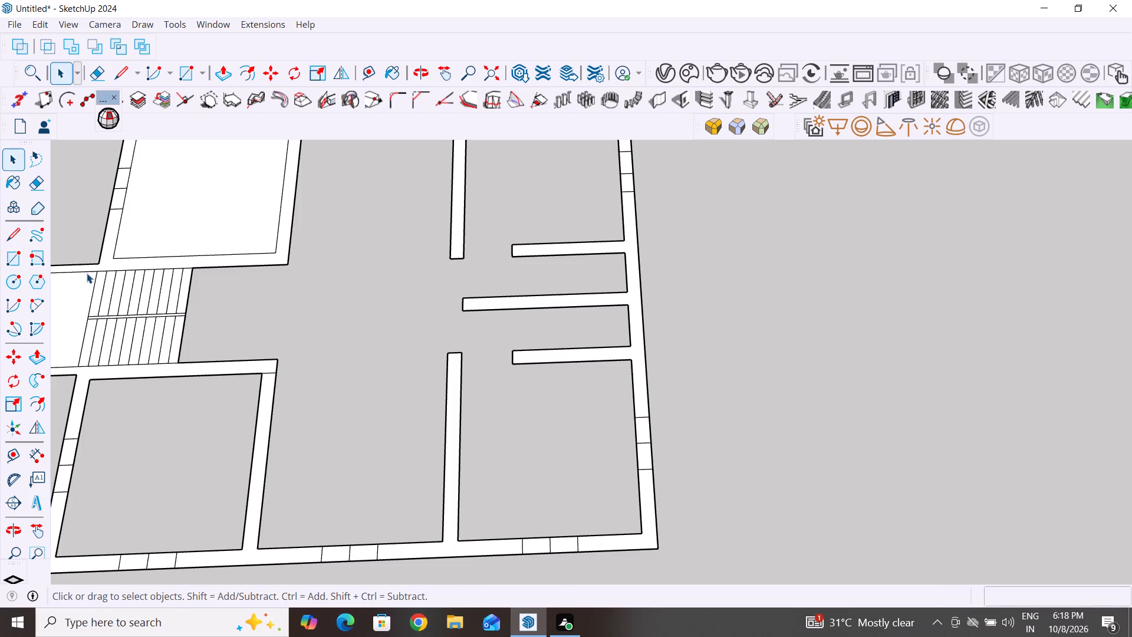
pyautogui.click(6, 238)
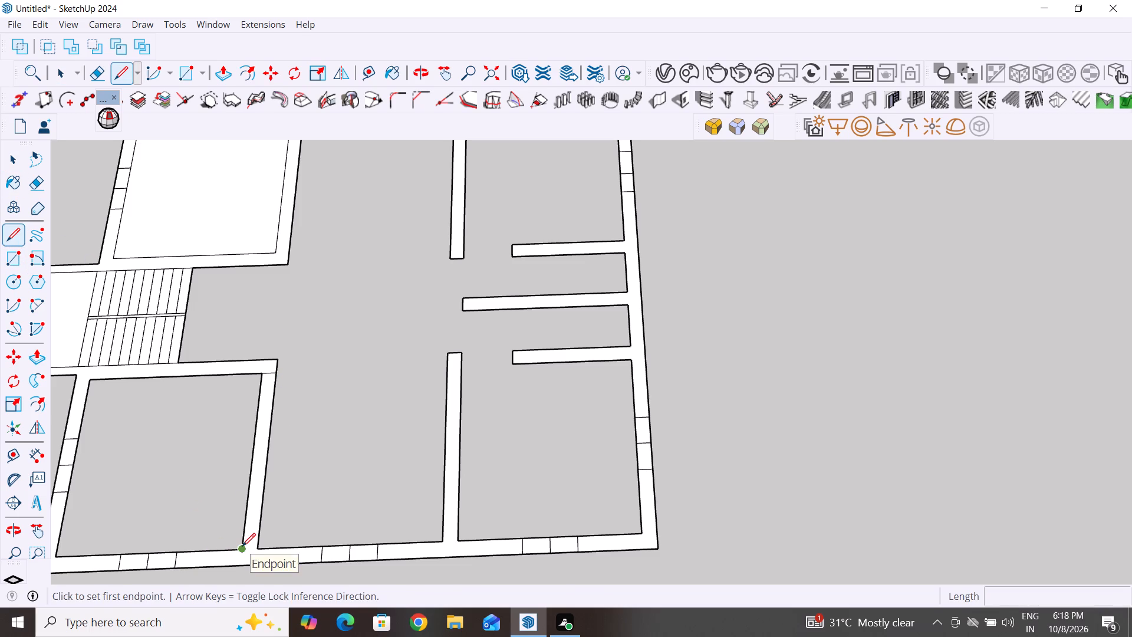
pyautogui.click(242, 546)
pyautogui.click(258, 547)
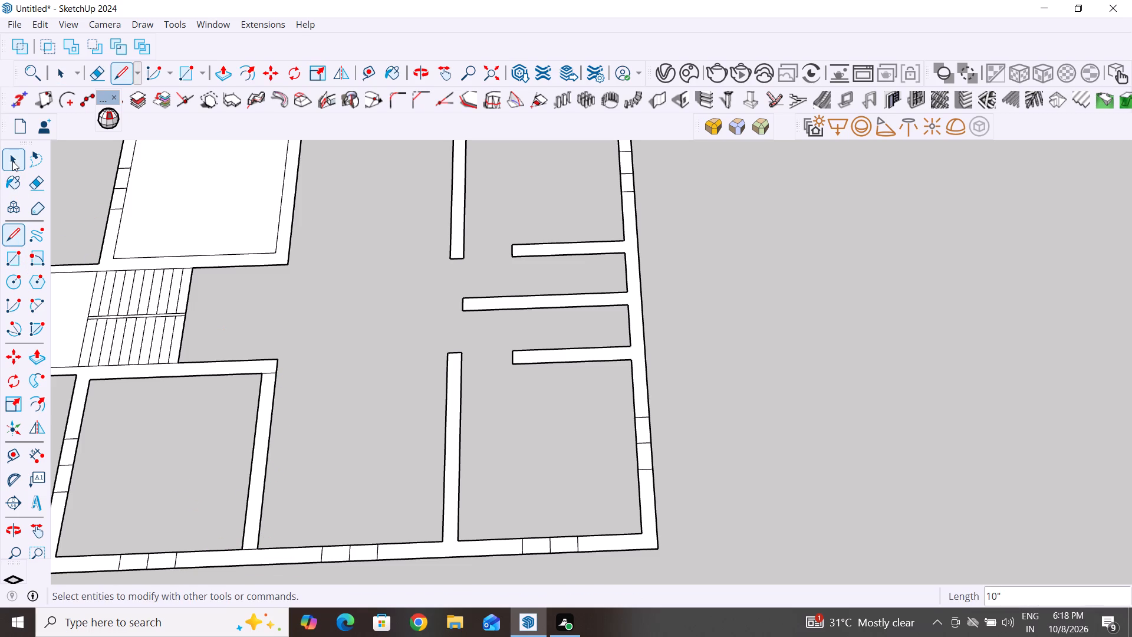
# Delete the partition segment between those two end lines to open the stair-side room to the central hall.
pyautogui.click(12, 161)
pyautogui.moveTo(295, 419); pyautogui.dragTo(217, 445)
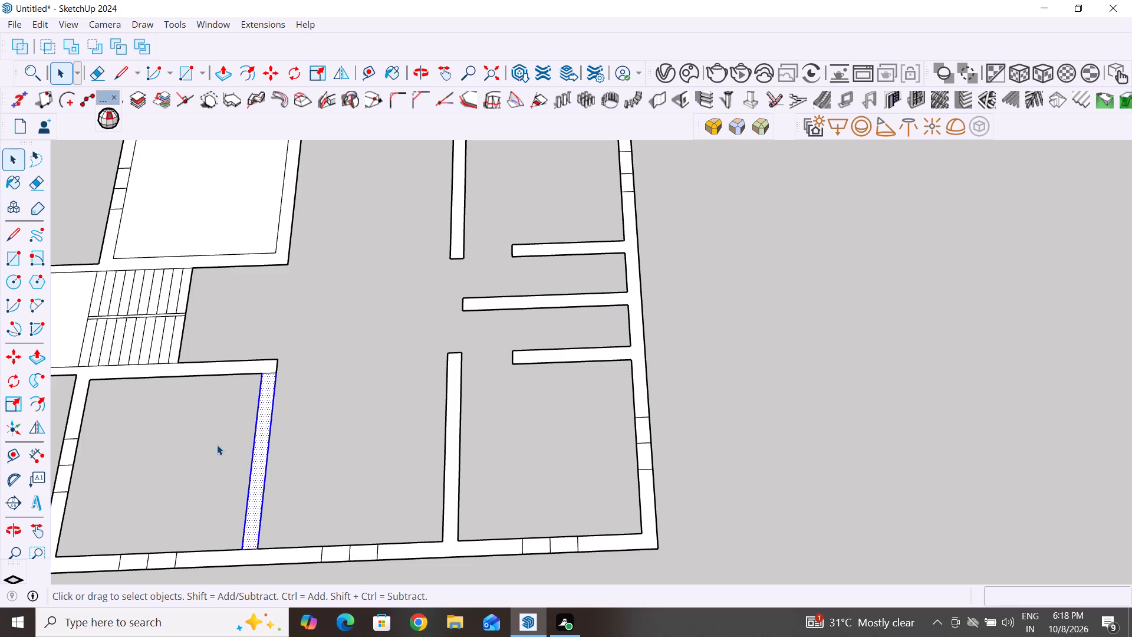
pyautogui.press('Delete')
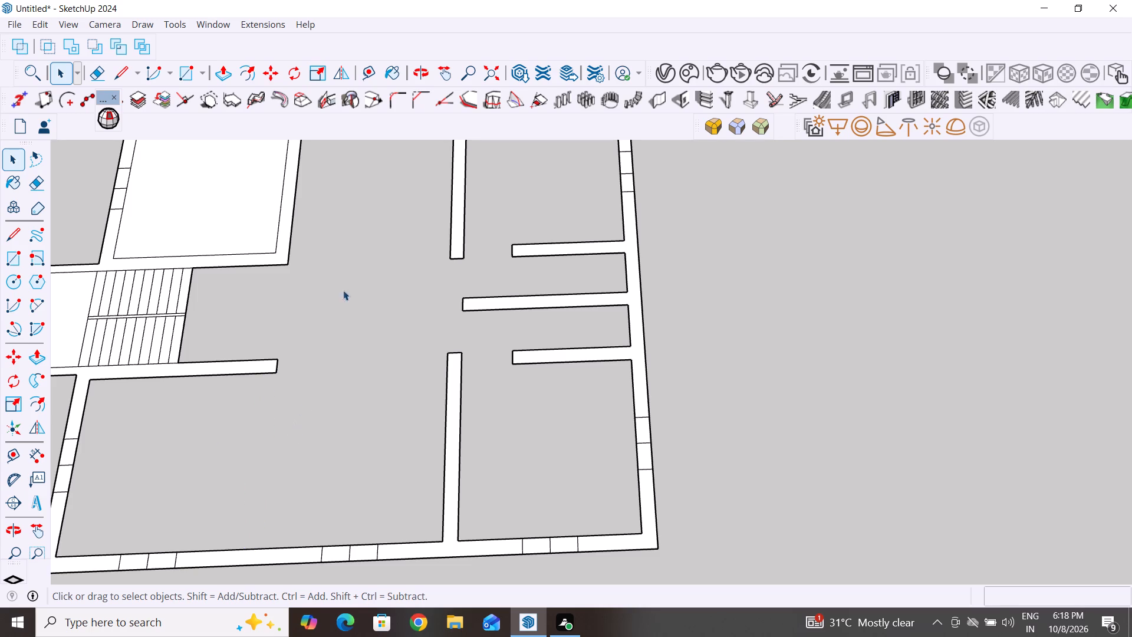
# Draw lines across both ends of the partition between the central hall and the stair-side room farther from the red axis.
pyautogui.scroll(-11, 389, 374)
pyautogui.moveTo(330, 333); pyautogui.dragTo(344, 424, button='middle')
pyautogui.scroll(3, 264, 311)
pyautogui.moveTo(393, 281); pyautogui.dragTo(426, 282, button='middle')
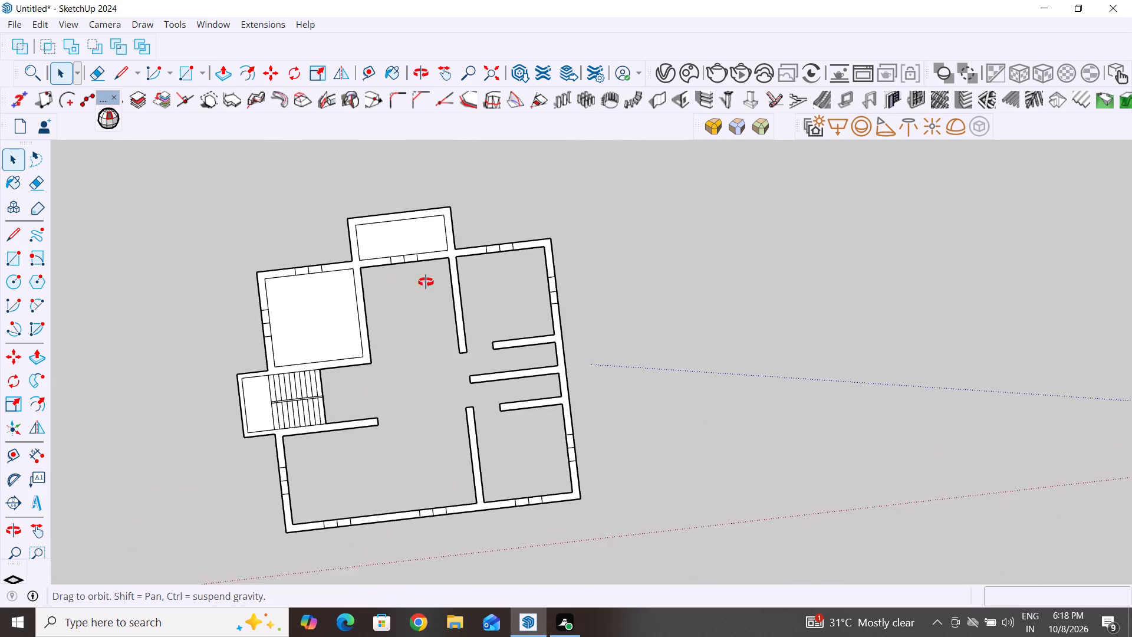
pyautogui.moveTo(426, 282); pyautogui.dragTo(473, 255, button='middle')
pyautogui.scroll(8, 195, 320)
pyautogui.moveTo(712, 488); pyautogui.dragTo(712, 508, button='middle')
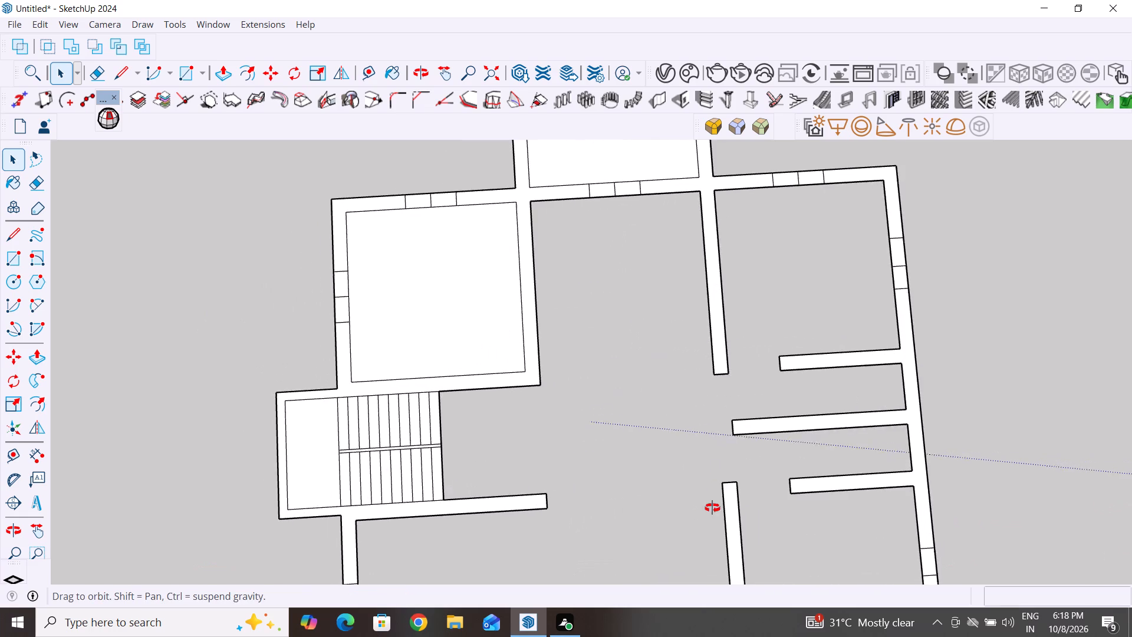
pyautogui.moveTo(712, 508); pyautogui.dragTo(614, 408, button='middle')
pyautogui.moveTo(814, 501); pyautogui.dragTo(781, 522, button='middle')
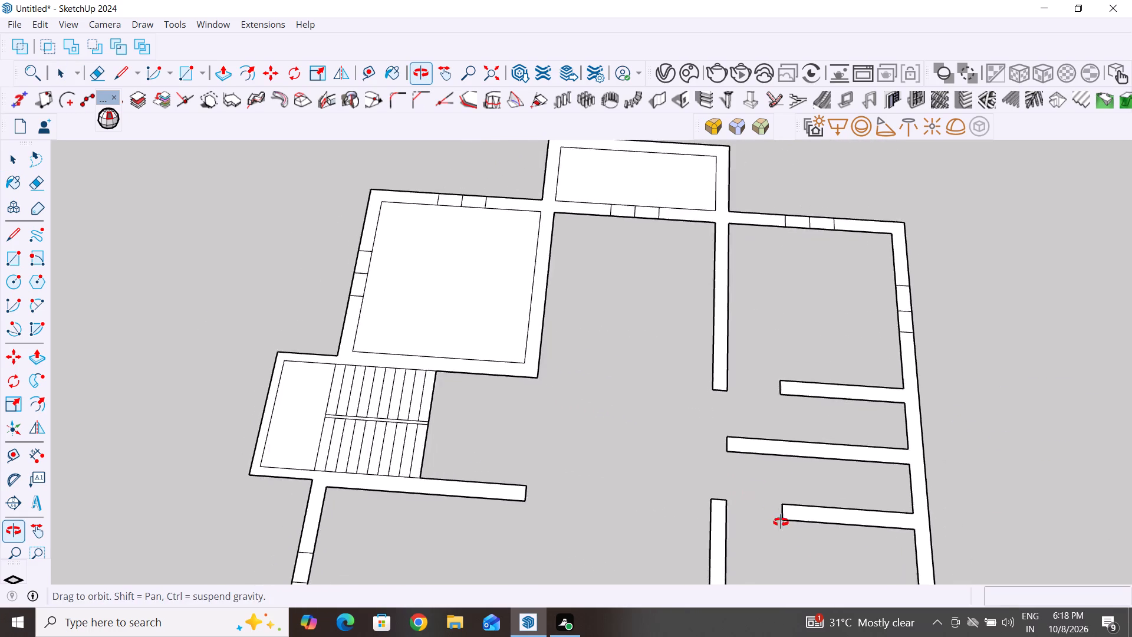
pyautogui.moveTo(781, 522); pyautogui.dragTo(798, 549, button='middle')
pyautogui.moveTo(733, 435); pyautogui.dragTo(713, 497, button='middle')
pyautogui.scroll(-4, 714, 497)
pyautogui.moveTo(705, 471); pyautogui.dragTo(709, 490, button='middle')
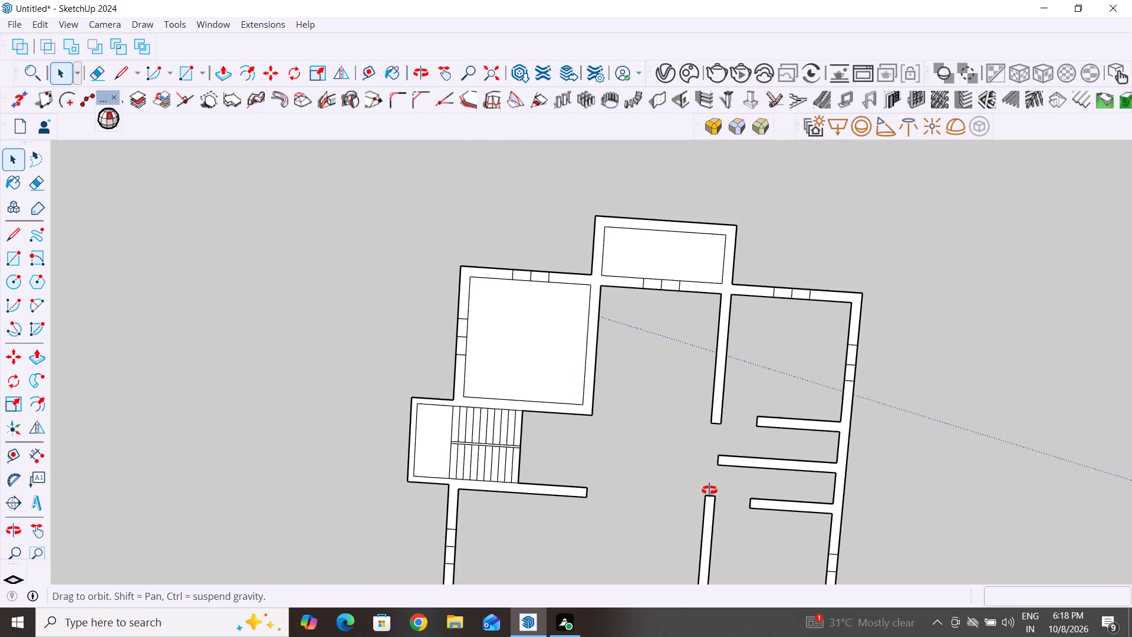
pyautogui.moveTo(709, 490); pyautogui.dragTo(756, 445, button='middle')
pyautogui.moveTo(706, 523); pyautogui.dragTo(765, 489, button='middle')
pyautogui.scroll(4, 714, 412)
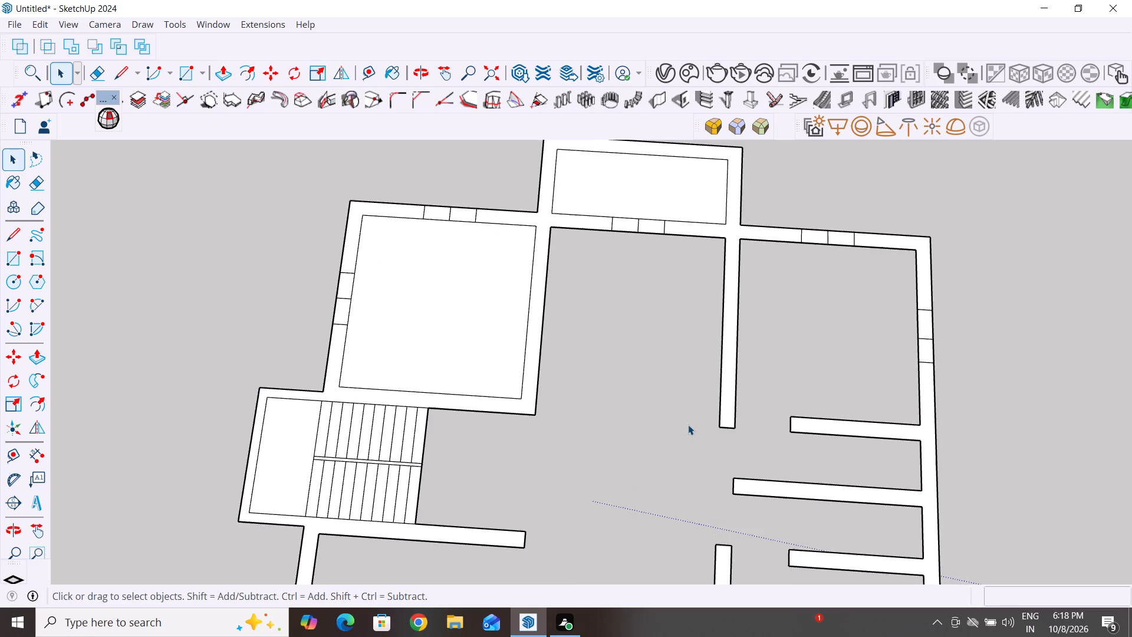
pyautogui.moveTo(675, 439); pyautogui.dragTo(697, 450, button='middle')
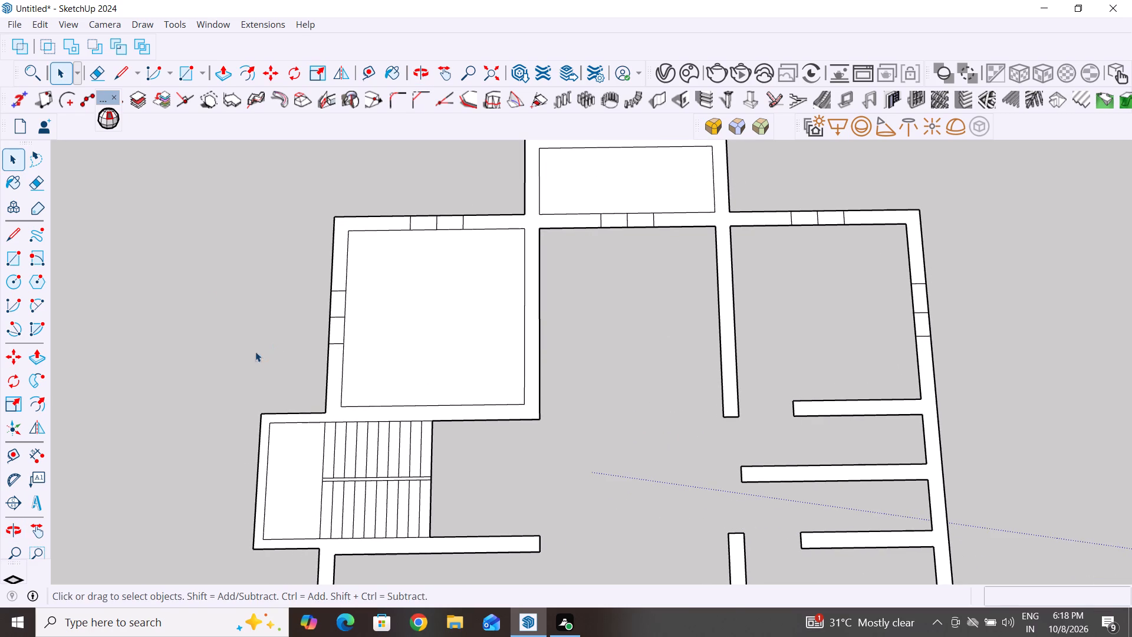
pyautogui.click(27, 241)
pyautogui.click(6, 242)
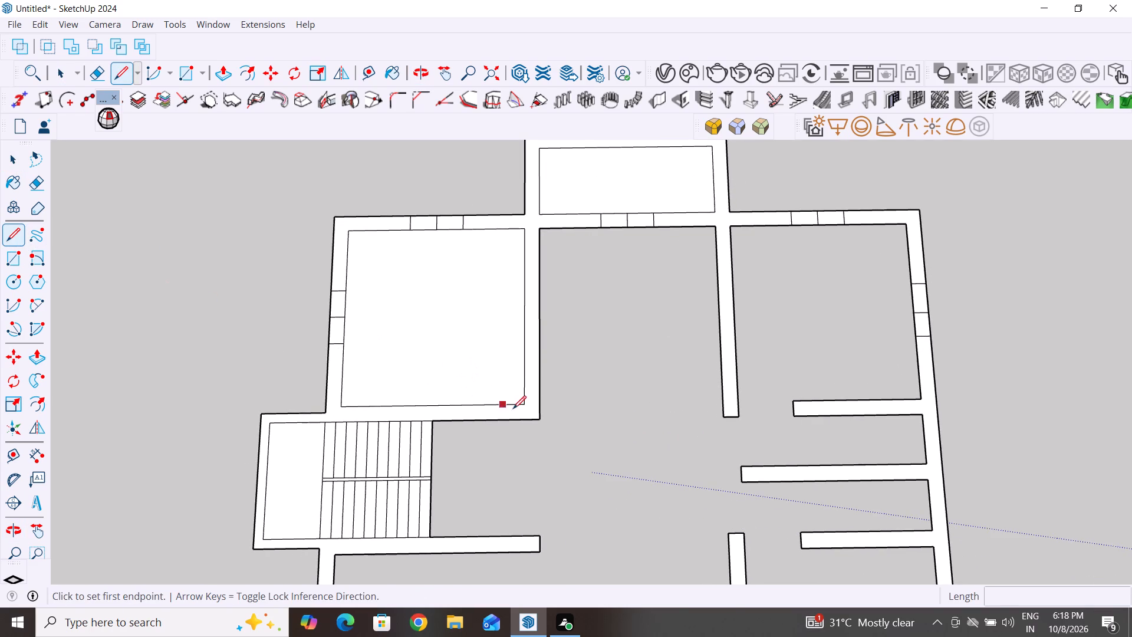
pyautogui.click(522, 405)
pyautogui.click(539, 402)
pyautogui.press('space')
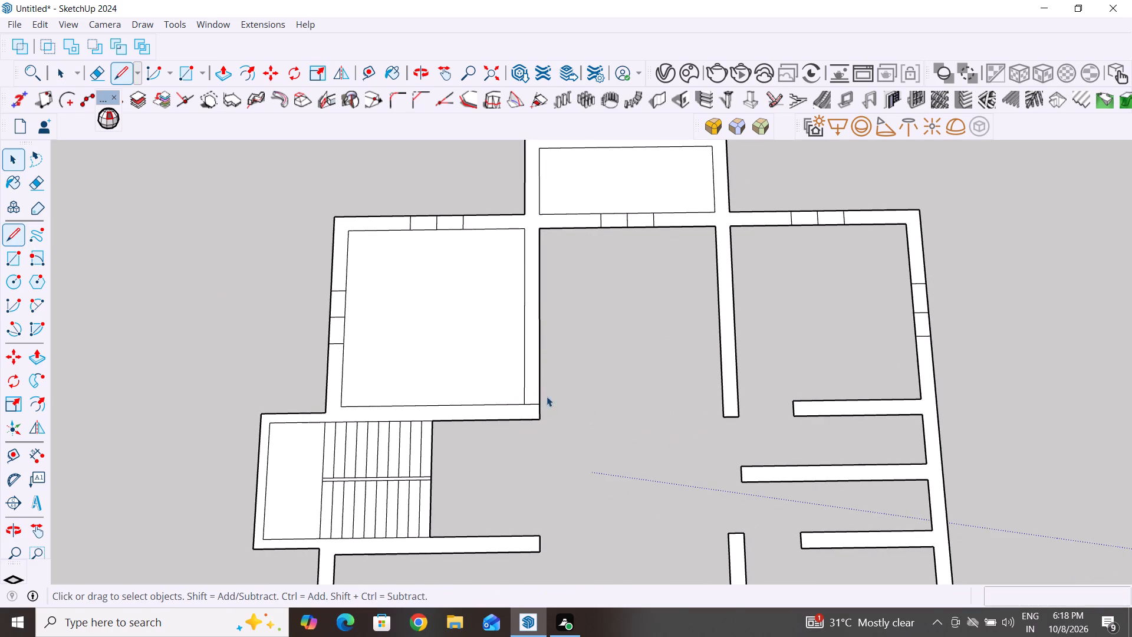
pyautogui.click(14, 241)
pyautogui.click(524, 229)
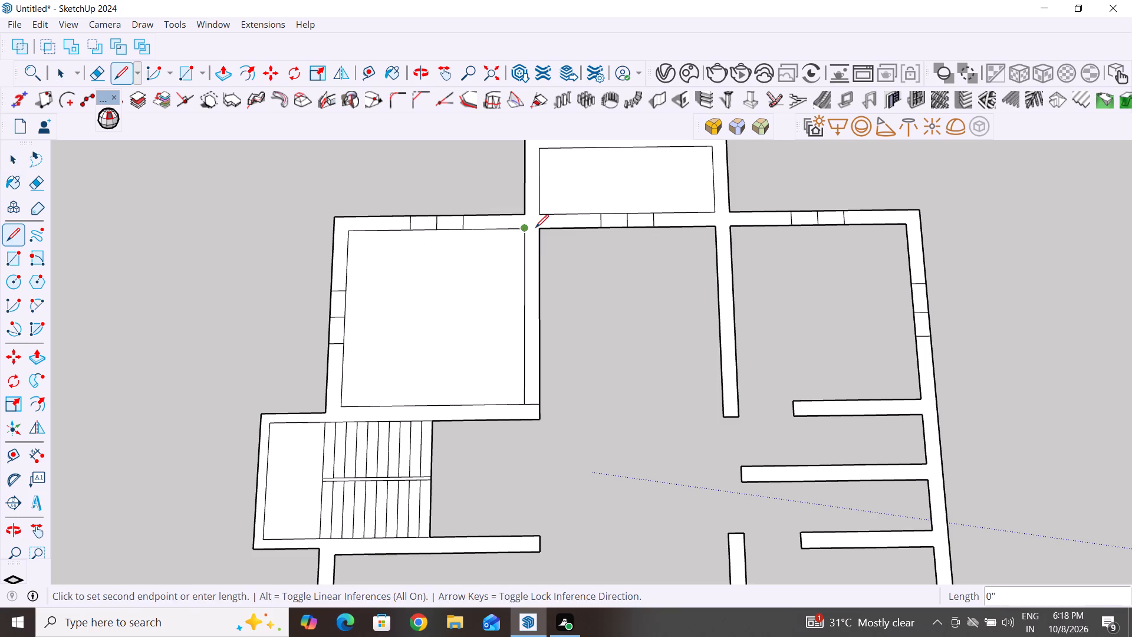
pyautogui.click(536, 228)
# Delete this second partition segment between its end lines together with the adjoining stair-side room's floor face.
pyautogui.click(17, 166)
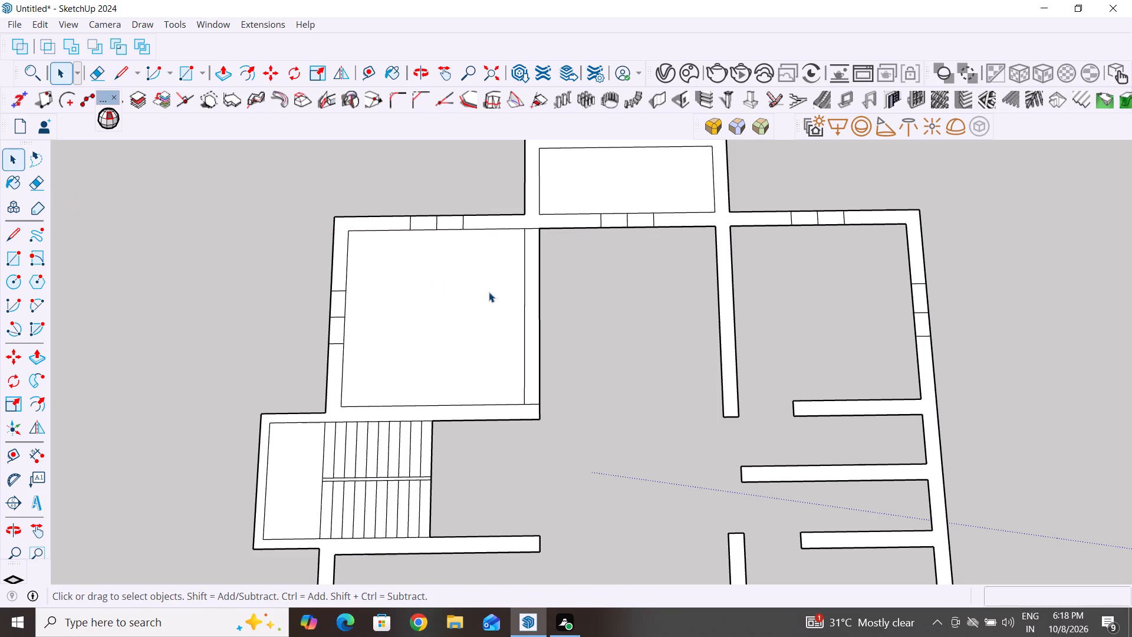
pyautogui.moveTo(559, 281); pyautogui.dragTo(521, 301)
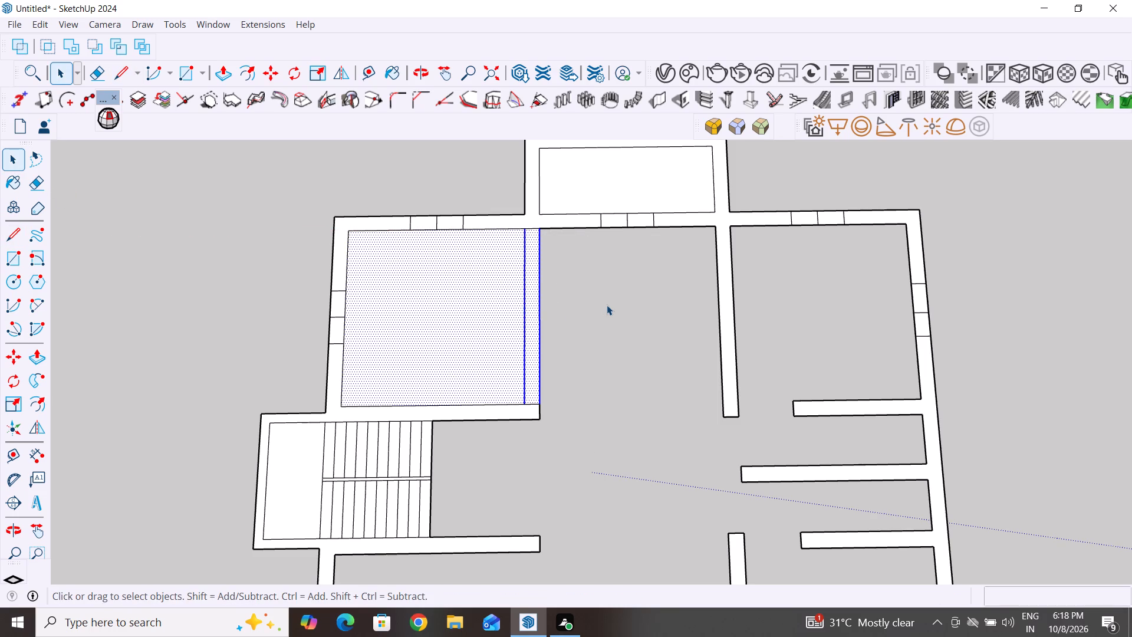
pyautogui.press('Delete')
# Examine the opened-up layout of the new plan copy around the hall, stairs and remaining partitions.
pyautogui.scroll(-4, 621, 353)
pyautogui.moveTo(633, 439); pyautogui.dragTo(633, 533, button='middle')
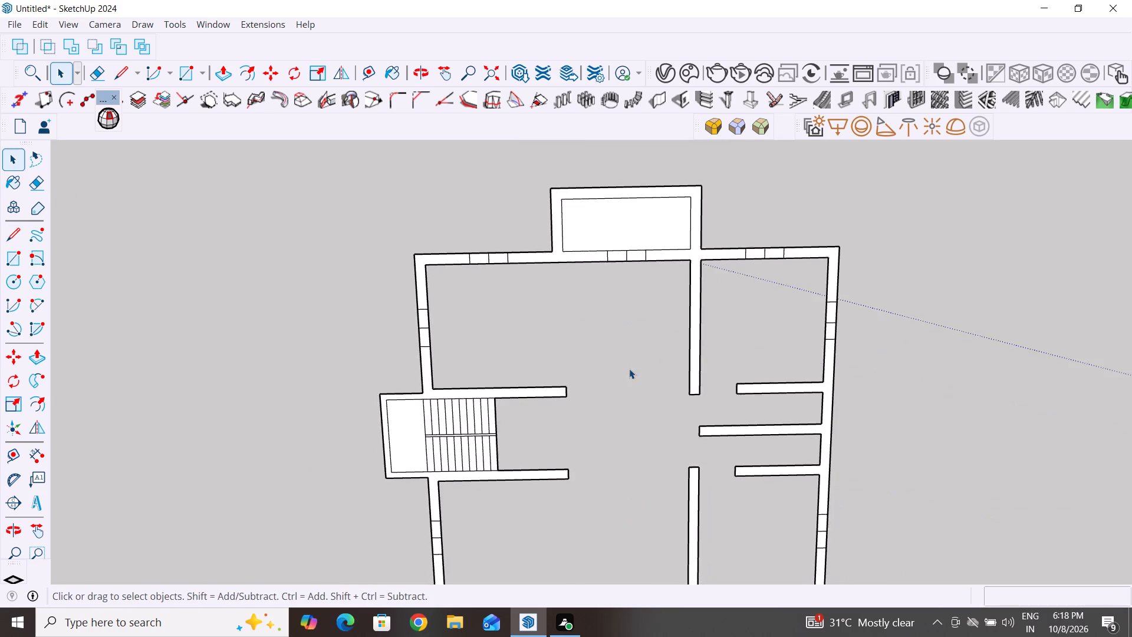
pyautogui.scroll(-3, 629, 369)
pyautogui.moveTo(660, 447); pyautogui.dragTo(629, 357, button='middle')
pyautogui.moveTo(640, 495); pyautogui.dragTo(516, 379, button='middle')
pyautogui.moveTo(797, 545); pyautogui.dragTo(774, 524)
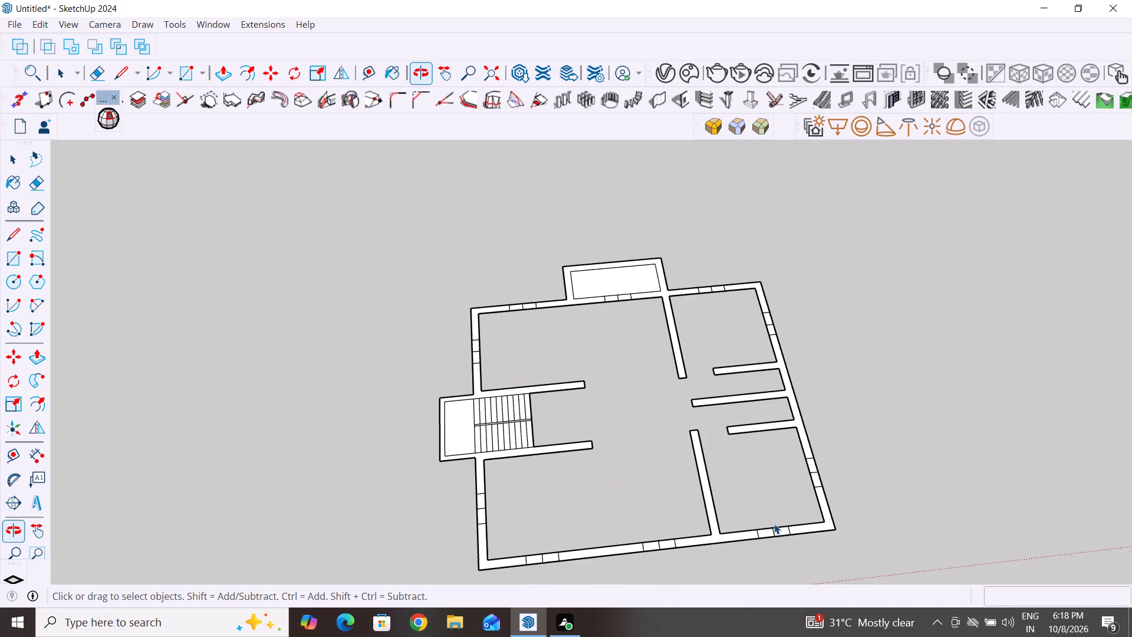
pyautogui.moveTo(774, 524); pyautogui.dragTo(751, 479)
pyautogui.scroll(3, 754, 491)
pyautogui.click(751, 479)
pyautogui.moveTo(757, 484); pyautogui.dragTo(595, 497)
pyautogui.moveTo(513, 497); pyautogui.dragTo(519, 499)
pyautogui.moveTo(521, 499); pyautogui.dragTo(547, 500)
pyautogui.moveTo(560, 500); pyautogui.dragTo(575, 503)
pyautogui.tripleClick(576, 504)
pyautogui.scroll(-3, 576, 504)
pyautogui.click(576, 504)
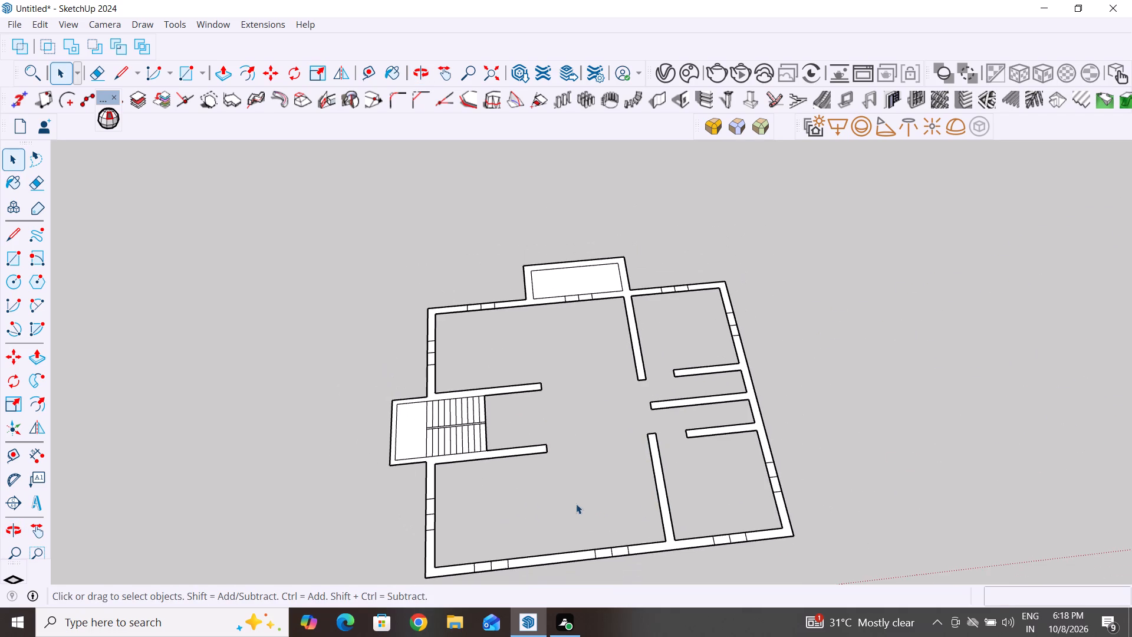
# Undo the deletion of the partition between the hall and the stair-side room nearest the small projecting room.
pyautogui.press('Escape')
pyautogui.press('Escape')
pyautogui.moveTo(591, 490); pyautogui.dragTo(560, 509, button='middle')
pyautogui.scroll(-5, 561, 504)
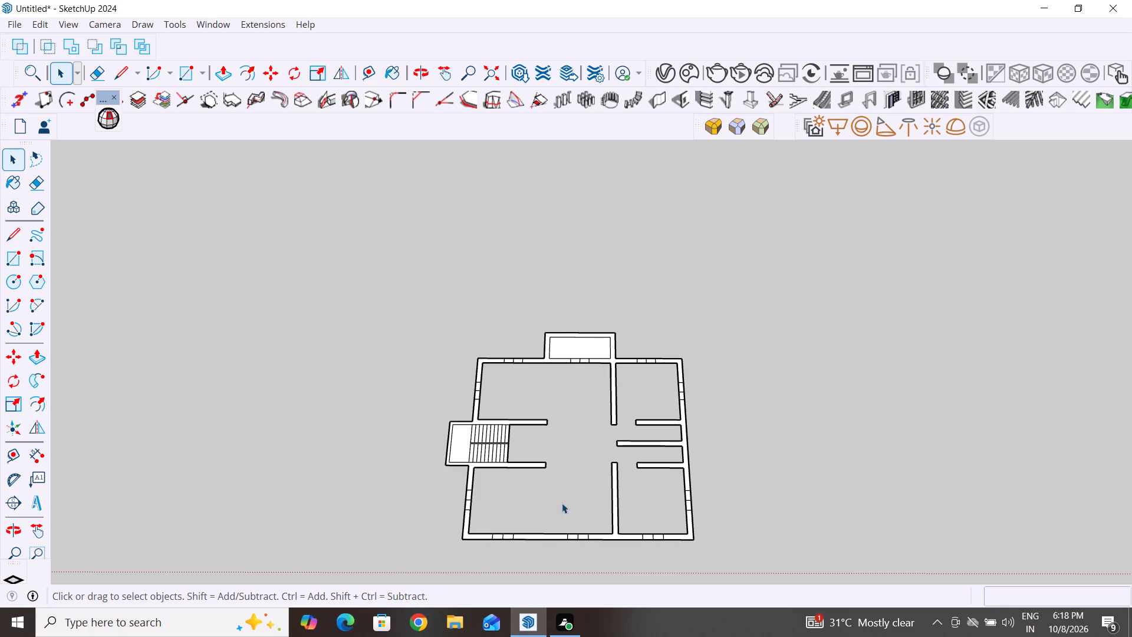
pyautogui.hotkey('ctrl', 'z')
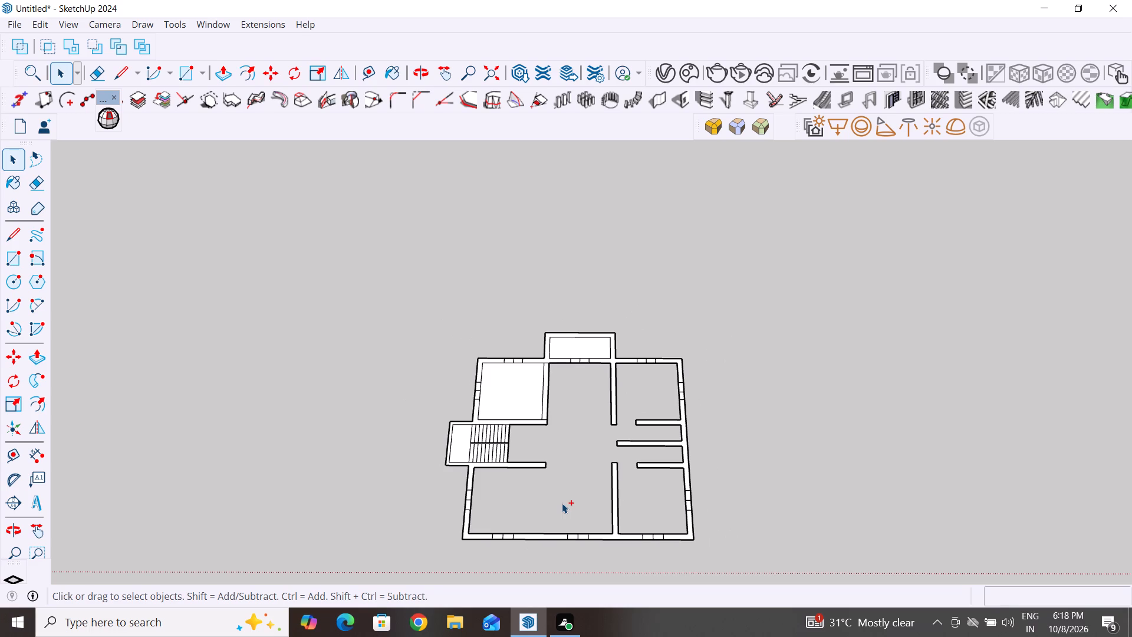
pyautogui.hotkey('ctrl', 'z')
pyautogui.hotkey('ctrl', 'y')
# Delete the restored partition segment between the central hall and that stair-side room, together with the room's floor face.
pyautogui.click(581, 379)
pyautogui.moveTo(569, 376); pyautogui.dragTo(525, 400)
pyautogui.press('Delete')
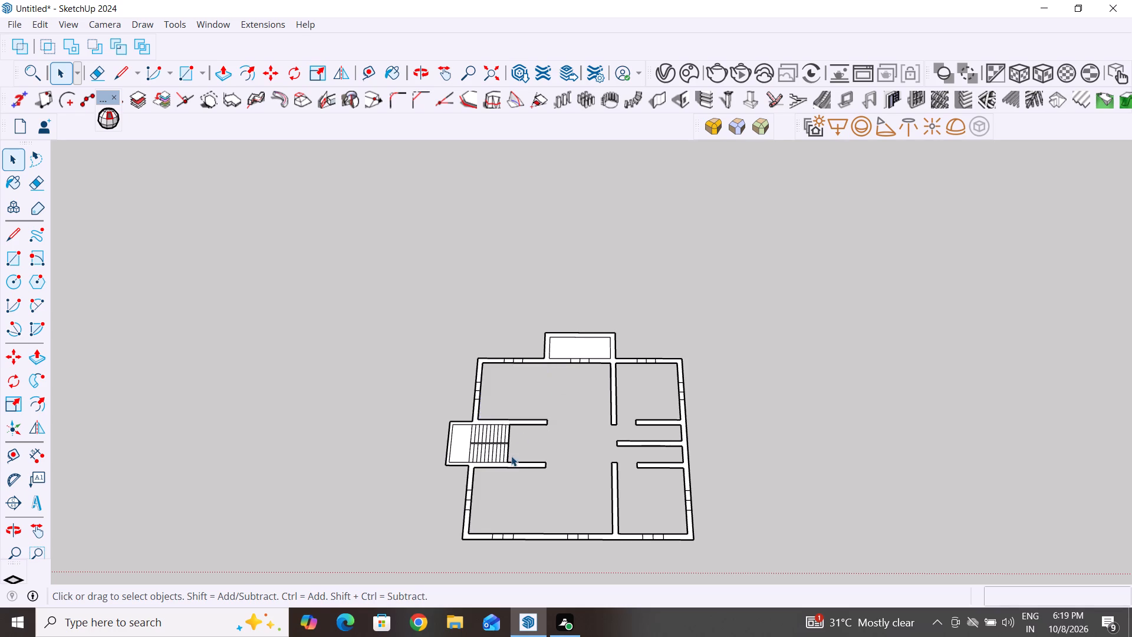
# Move the whole plan nearest the origin about 101' along the red axis so it sits beside the opened-up copy.
pyautogui.scroll(-5, 510, 457)
pyautogui.middleClick(534, 500)
pyautogui.scroll(-9, 534, 504)
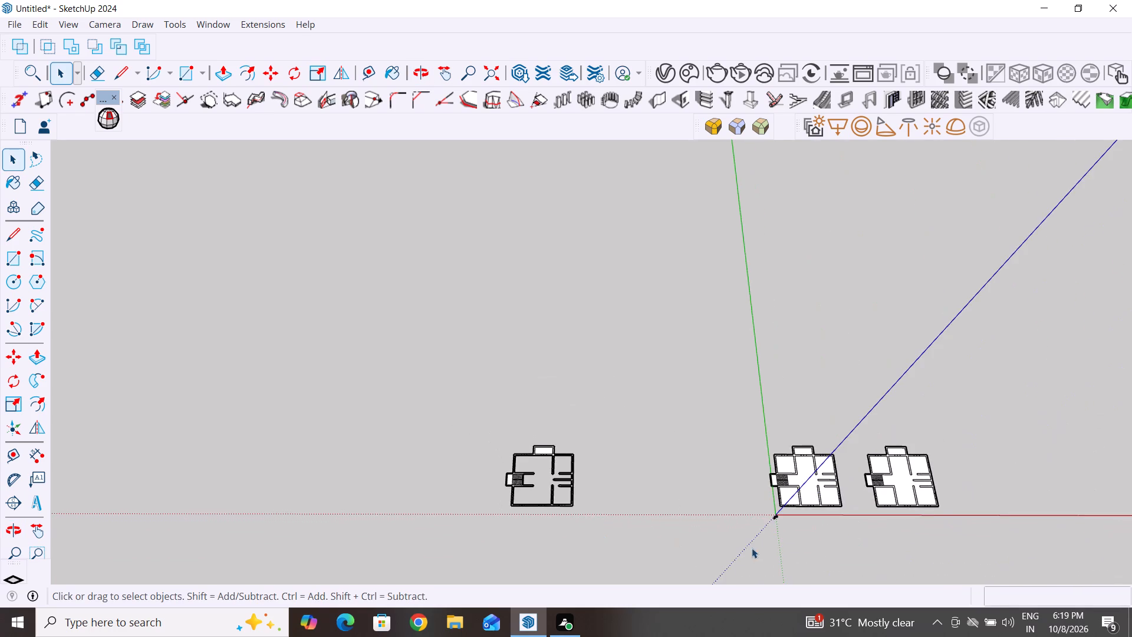
pyautogui.scroll(4, 825, 481)
pyautogui.moveTo(866, 415); pyautogui.dragTo(693, 556)
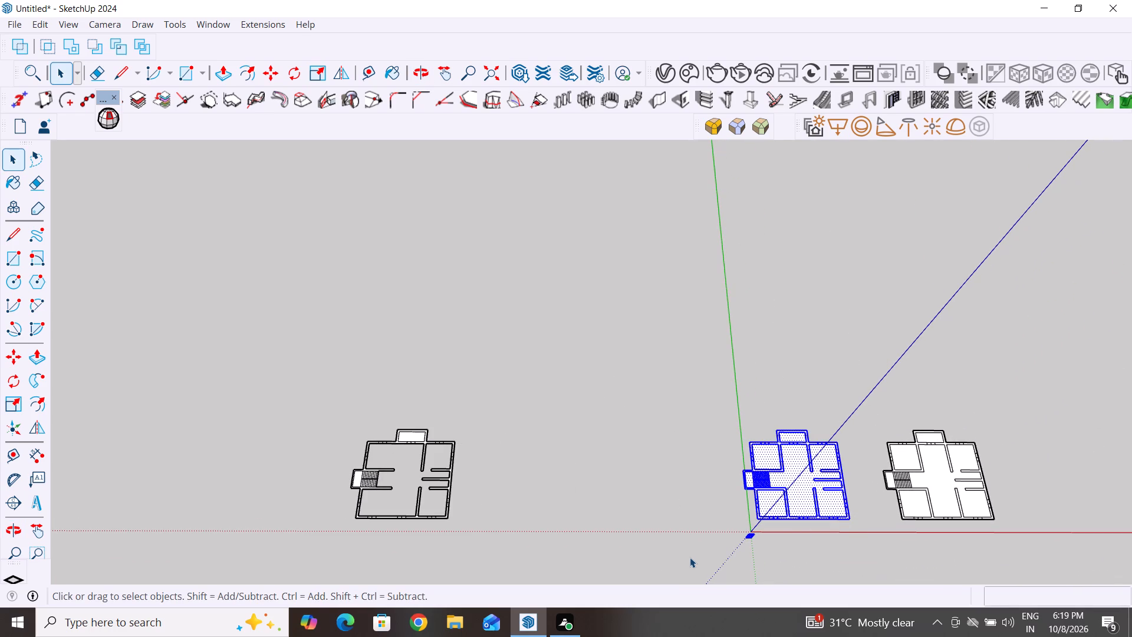
pyautogui.click(807, 536)
pyautogui.moveTo(868, 413); pyautogui.dragTo(743, 523)
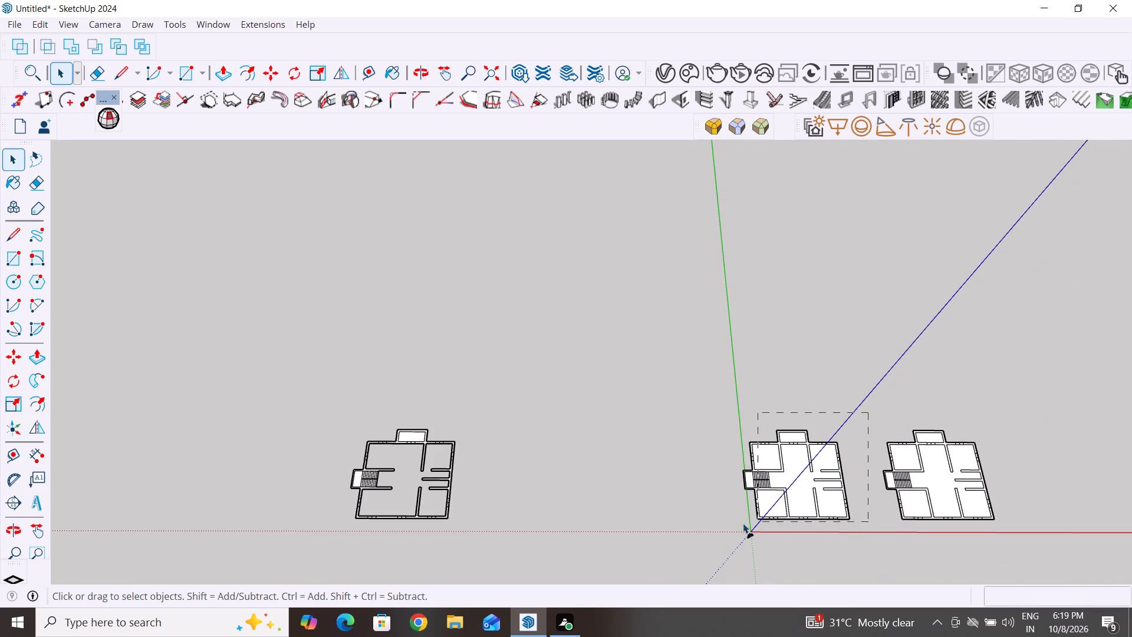
pyautogui.moveTo(743, 523); pyautogui.dragTo(732, 526)
pyautogui.press('m')
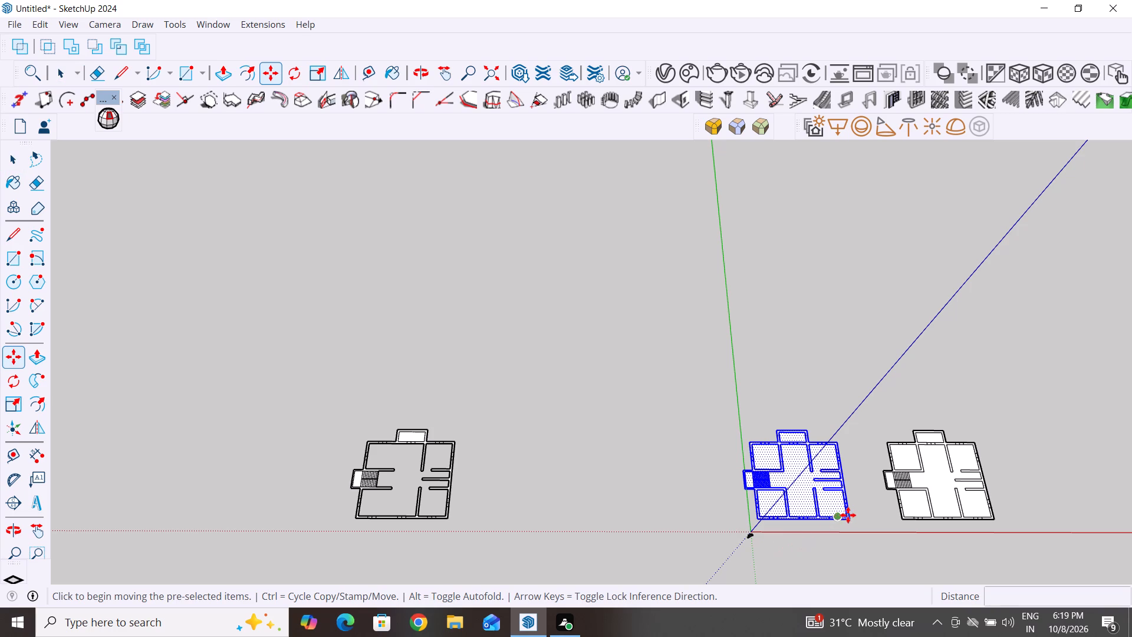
pyautogui.click(847, 520)
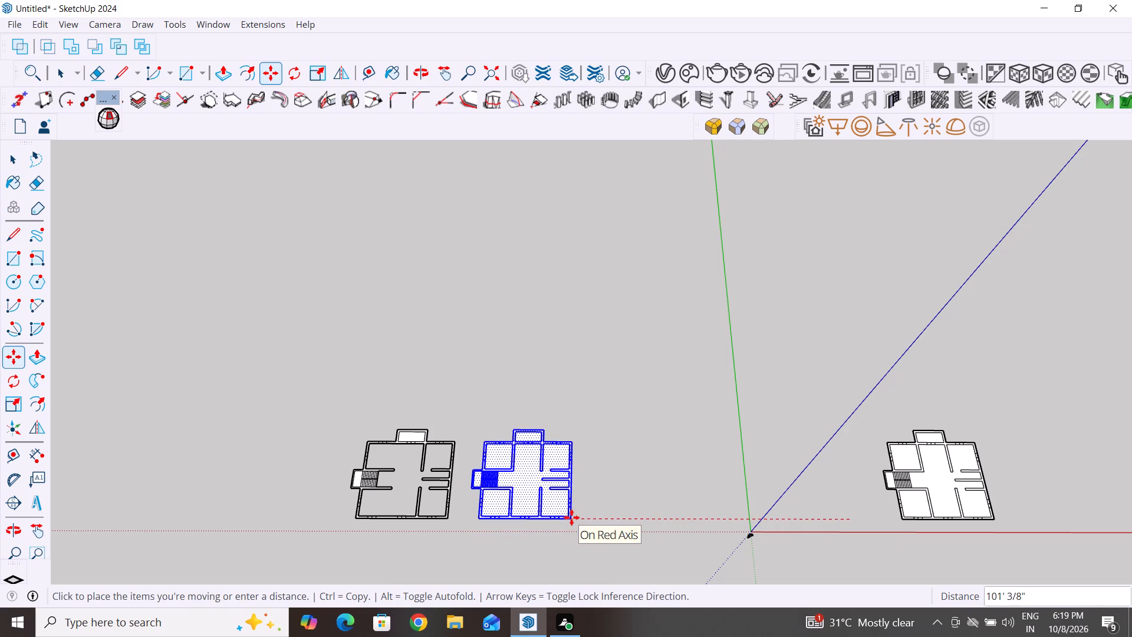
pyautogui.click(571, 517)
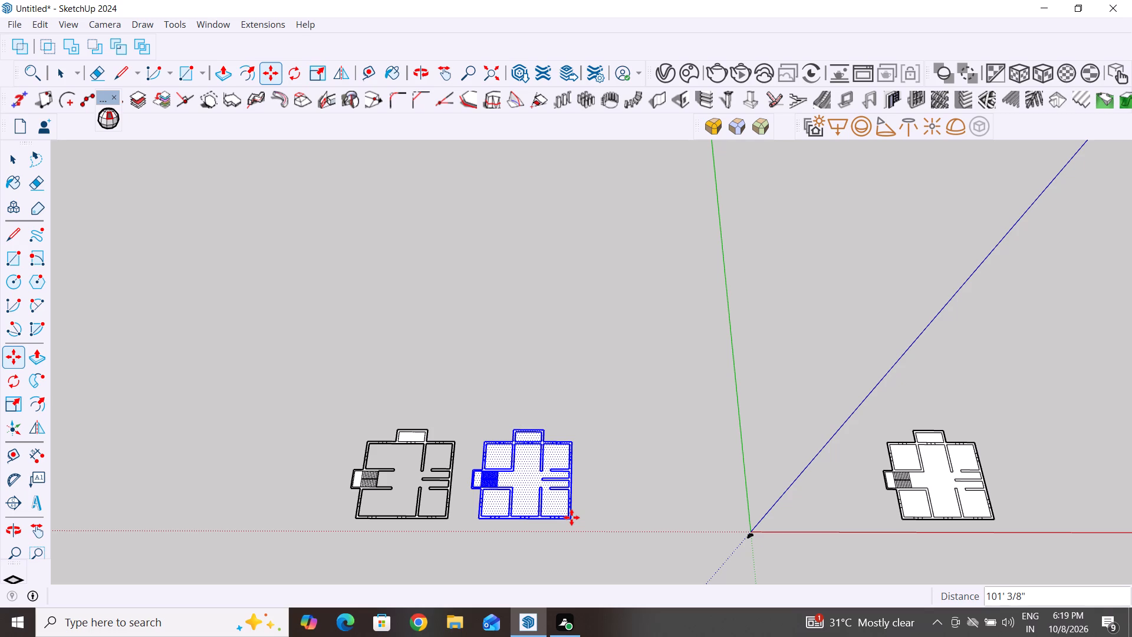
pyautogui.middleClick(653, 502)
pyautogui.click(19, 162)
pyautogui.click(173, 307)
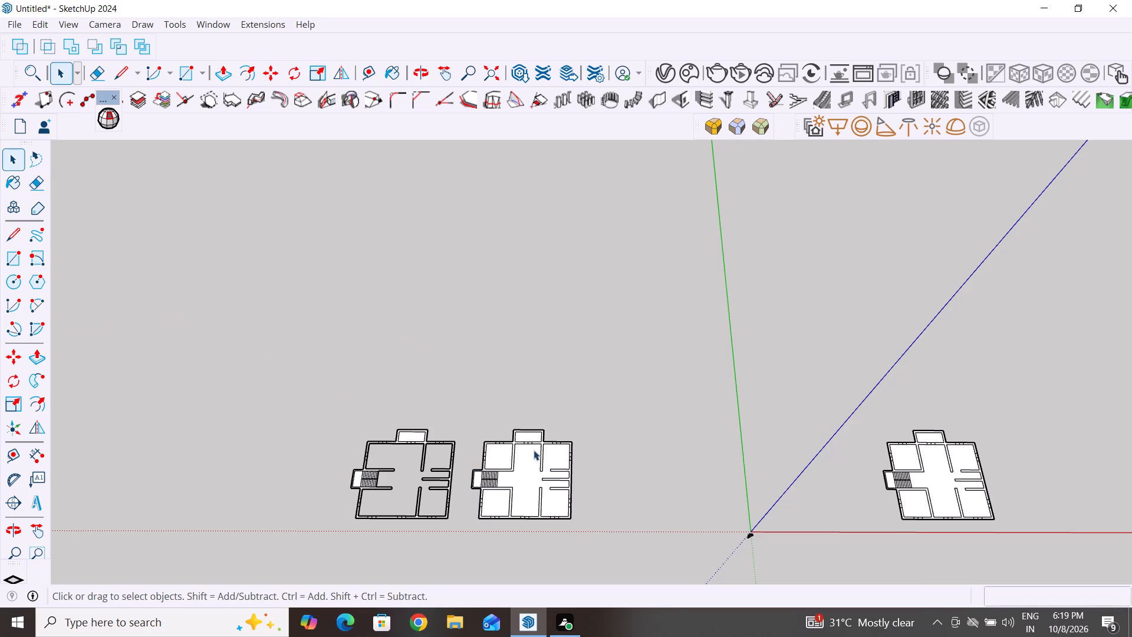
# Examine the moved plan next to the opened-up copy to compare their partitions around the stairs and hall.
pyautogui.moveTo(576, 494); pyautogui.dragTo(571, 545, button='middle')
pyautogui.scroll(4, 520, 482)
pyautogui.scroll(4, 521, 544)
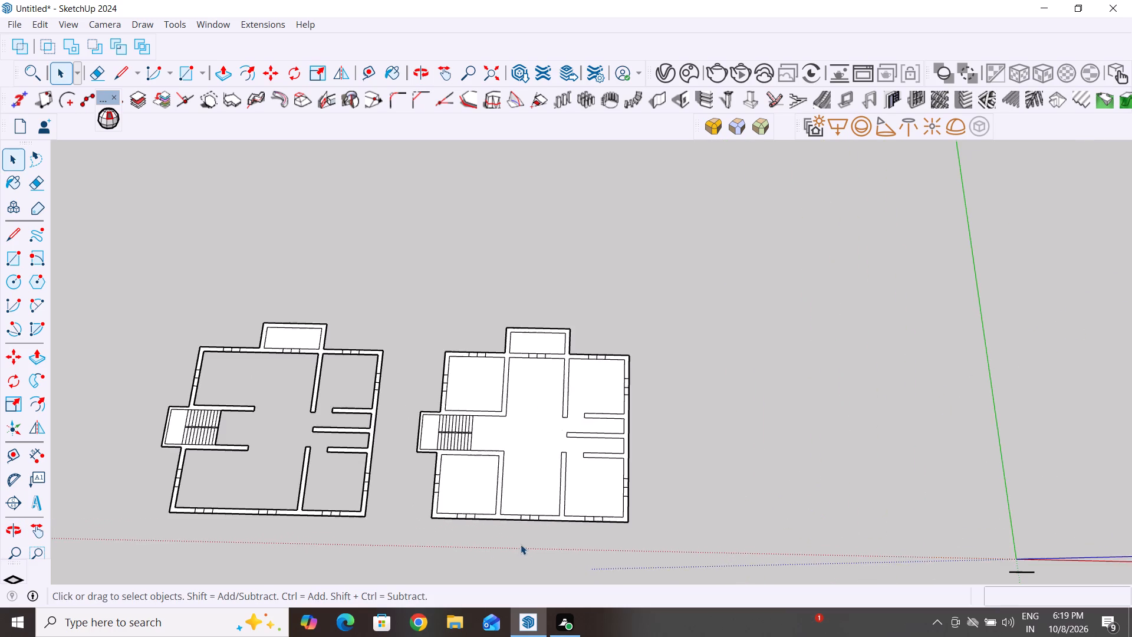
pyautogui.moveTo(530, 526); pyautogui.dragTo(534, 505, button='middle')
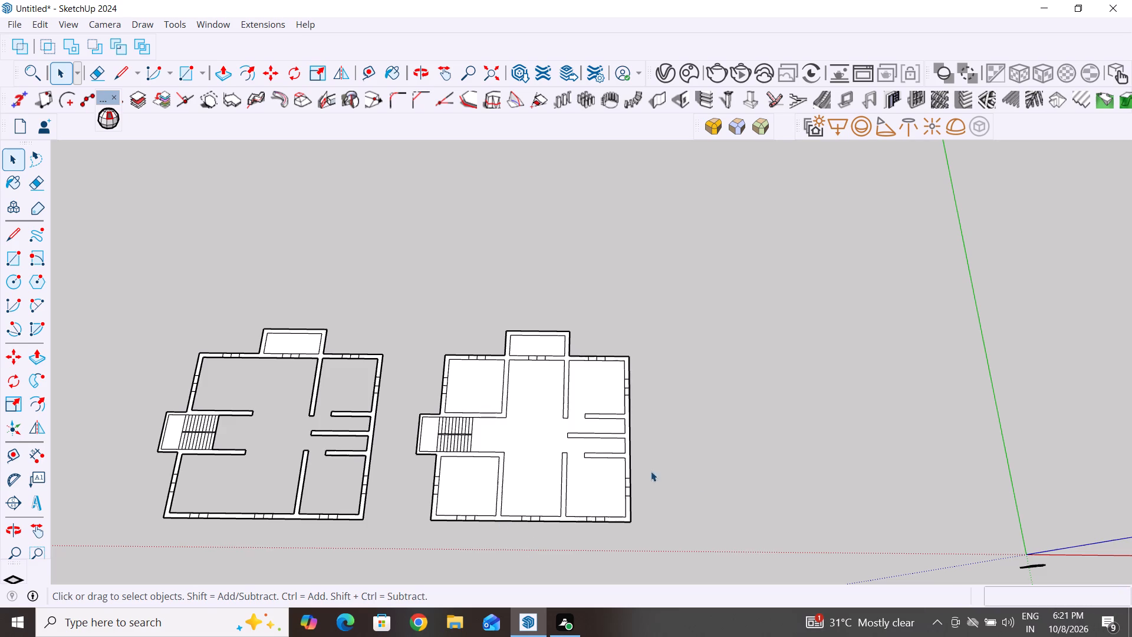
pyautogui.moveTo(814, 445); pyautogui.dragTo(807, 514, button='middle')
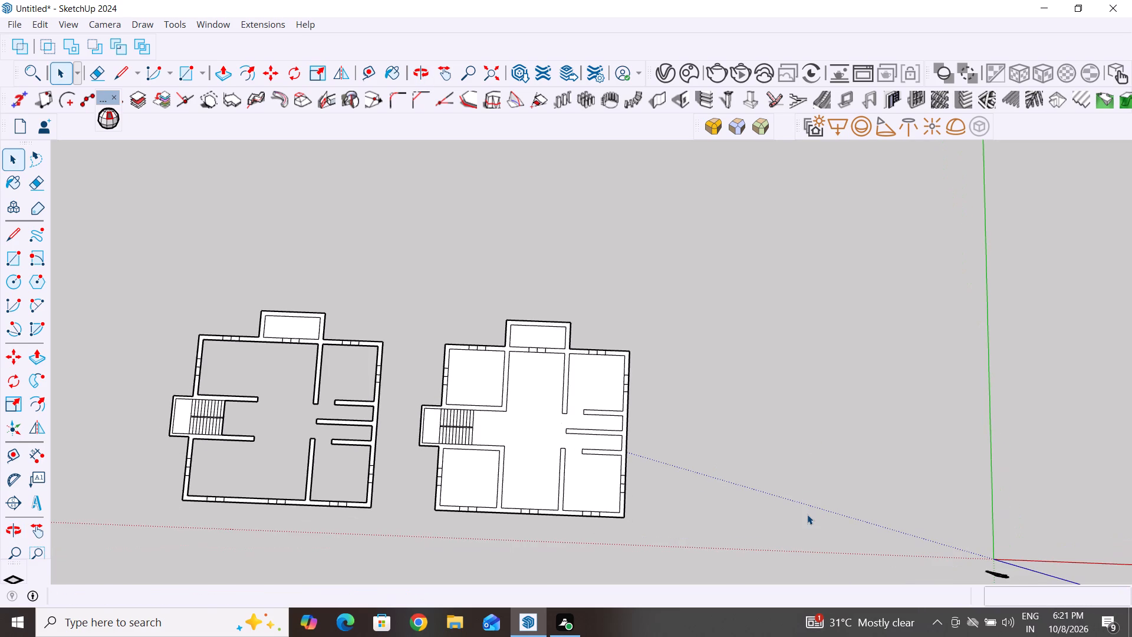
pyautogui.scroll(3, 479, 454)
pyautogui.moveTo(568, 436); pyautogui.dragTo(576, 463, button='middle')
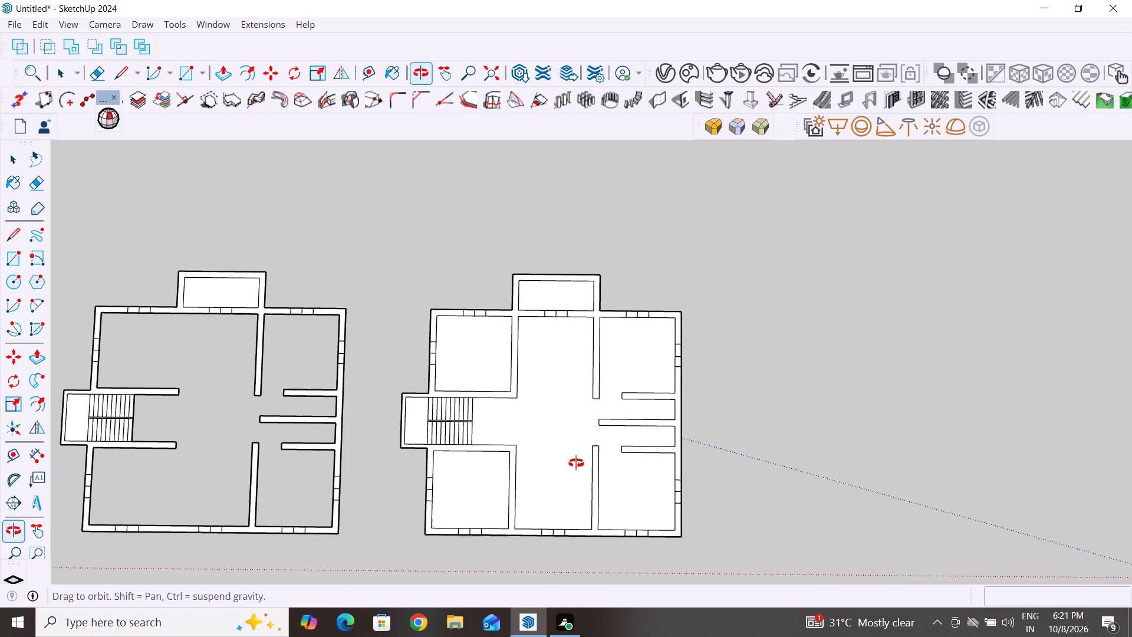
pyautogui.moveTo(576, 463); pyautogui.dragTo(574, 476, button='middle')
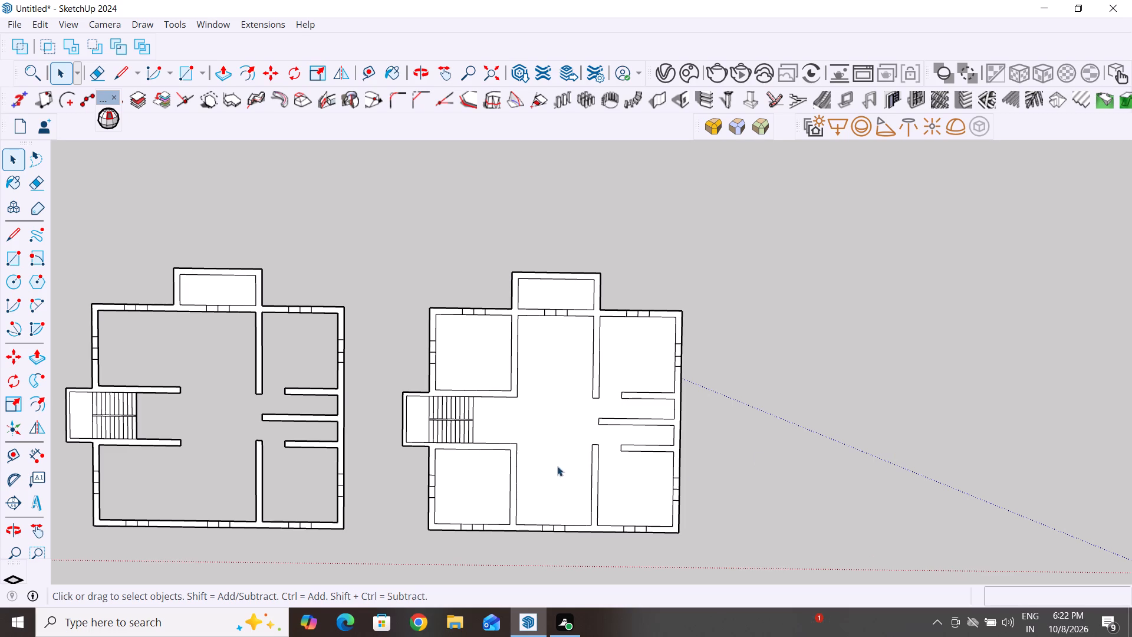
# On the moved plan, draw short lines across both hall-side partitions where they meet the two stair walls.
pyautogui.click(21, 239)
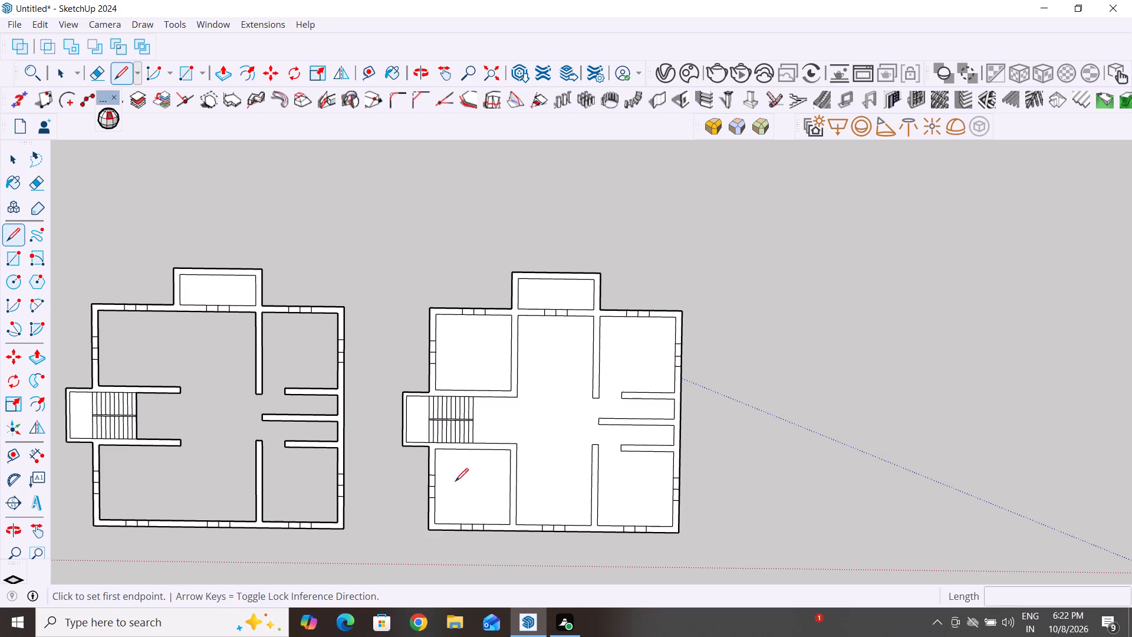
pyautogui.scroll(3, 601, 517)
pyautogui.scroll(3, 498, 462)
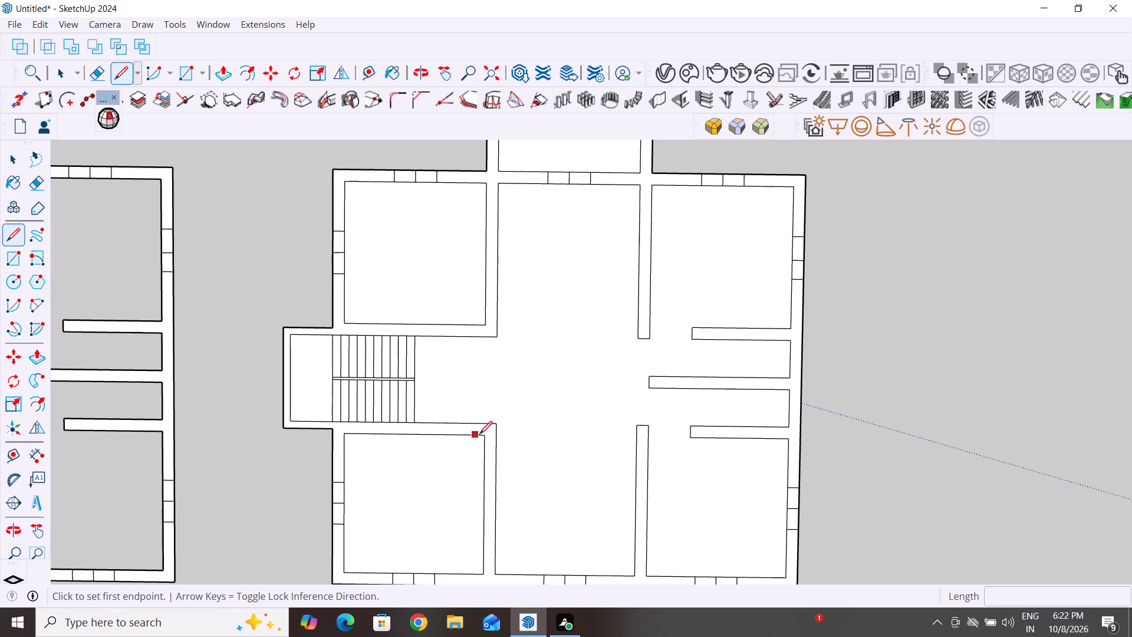
pyautogui.click(481, 436)
pyautogui.click(497, 436)
pyautogui.press('space')
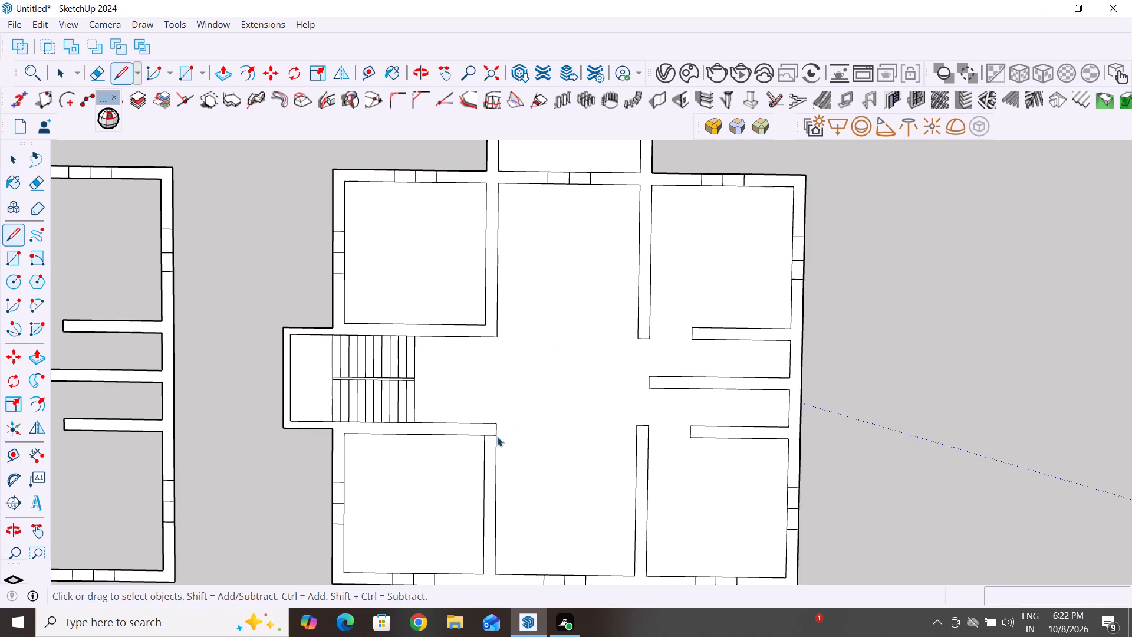
pyautogui.click(16, 235)
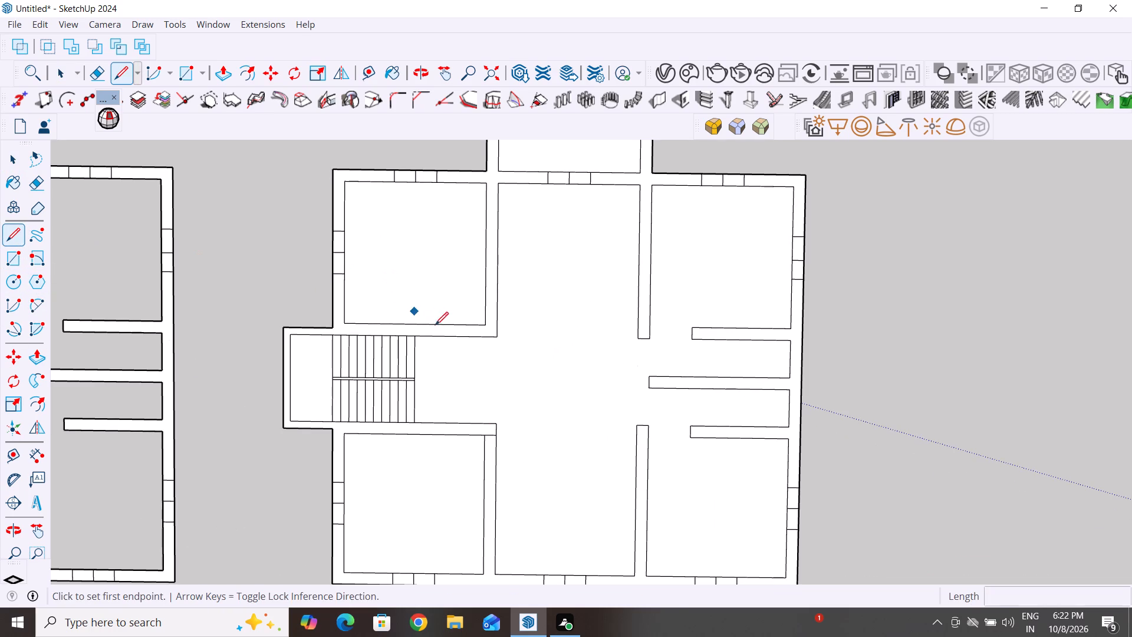
pyautogui.click(487, 325)
pyautogui.click(500, 323)
pyautogui.press('space')
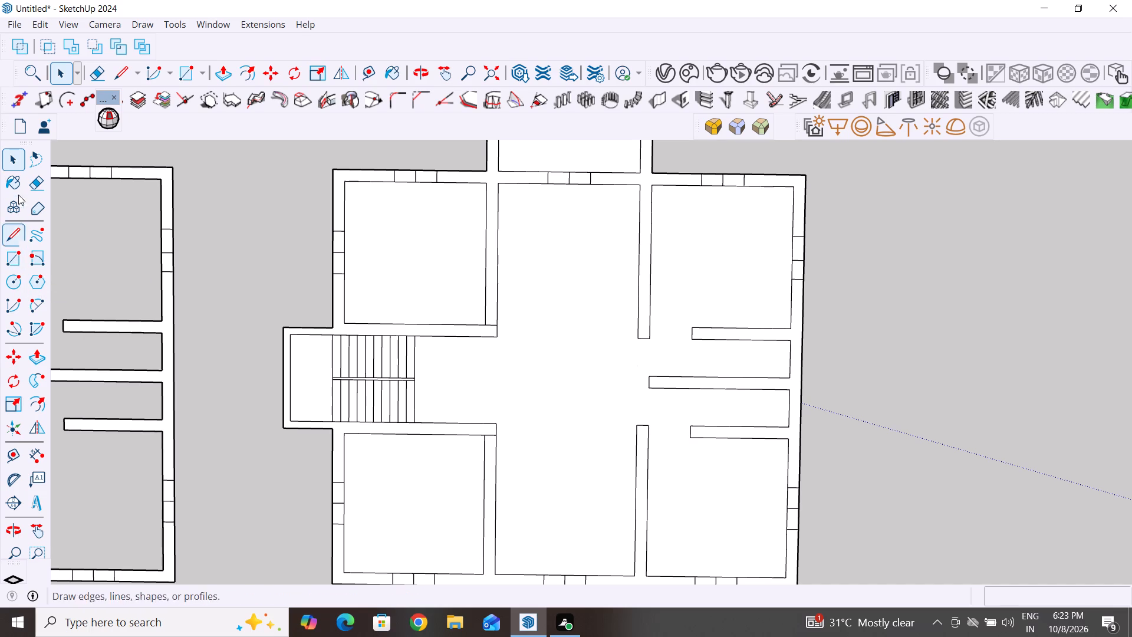
# Draw a 10" line across the partition farther from the red axis where it meets the outer wall.
pyautogui.click(20, 228)
pyautogui.scroll(3, 486, 204)
pyautogui.click(487, 175)
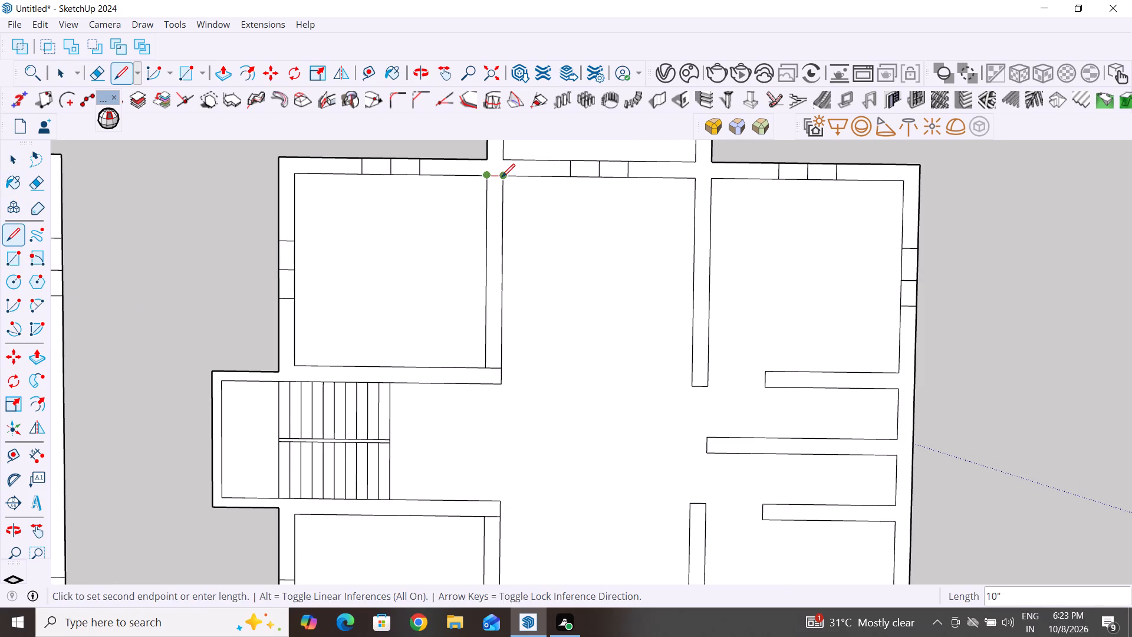
pyautogui.click(502, 177)
pyautogui.press('space')
pyautogui.click(17, 160)
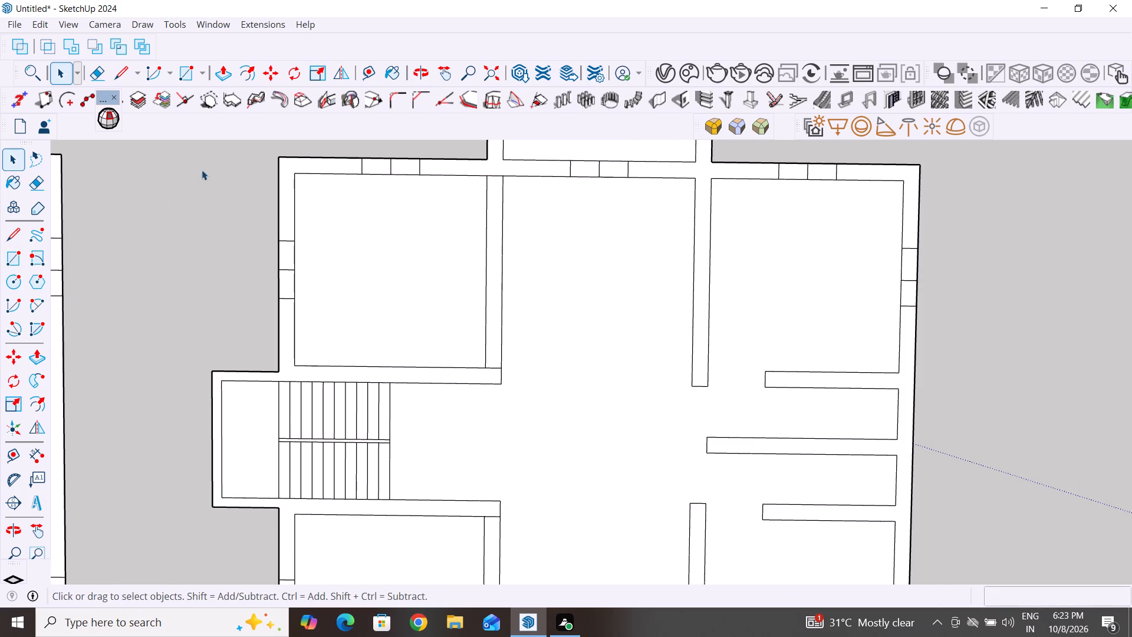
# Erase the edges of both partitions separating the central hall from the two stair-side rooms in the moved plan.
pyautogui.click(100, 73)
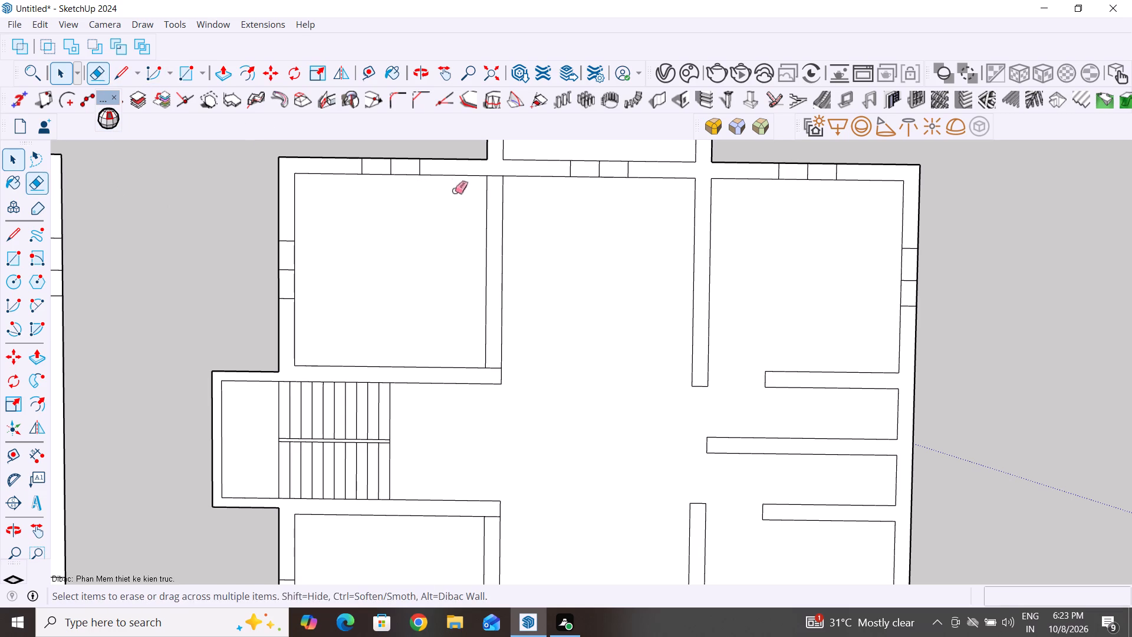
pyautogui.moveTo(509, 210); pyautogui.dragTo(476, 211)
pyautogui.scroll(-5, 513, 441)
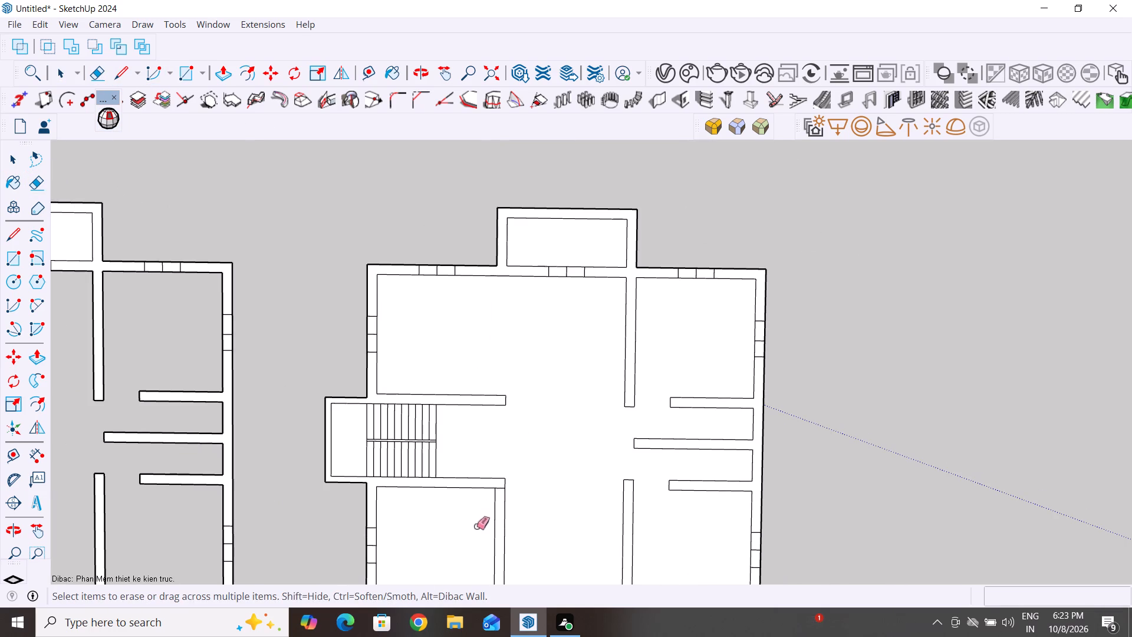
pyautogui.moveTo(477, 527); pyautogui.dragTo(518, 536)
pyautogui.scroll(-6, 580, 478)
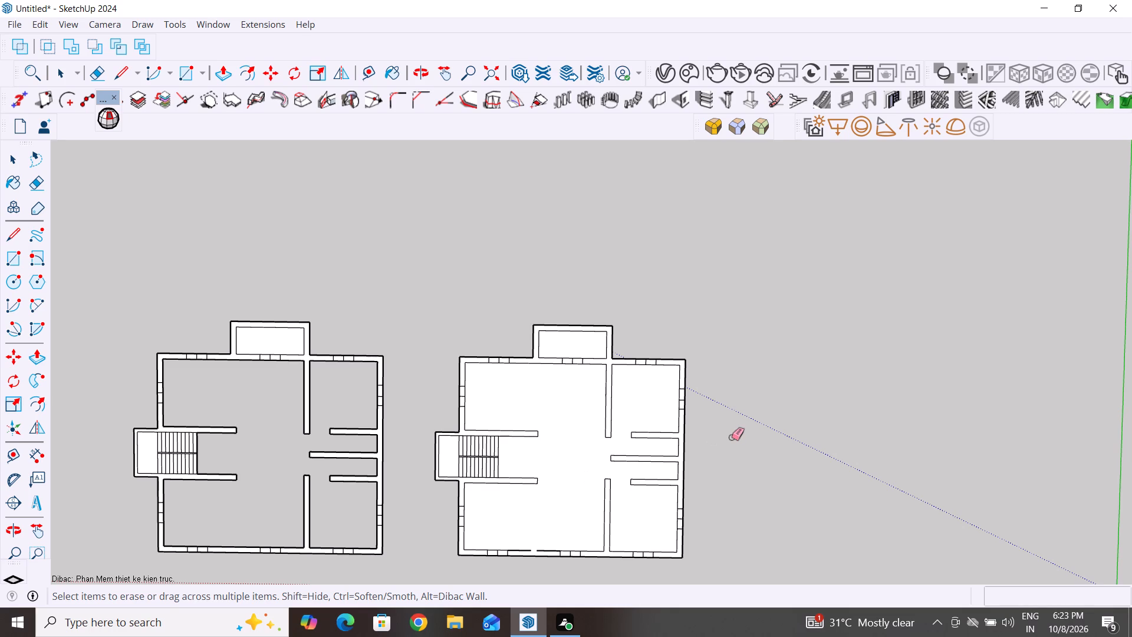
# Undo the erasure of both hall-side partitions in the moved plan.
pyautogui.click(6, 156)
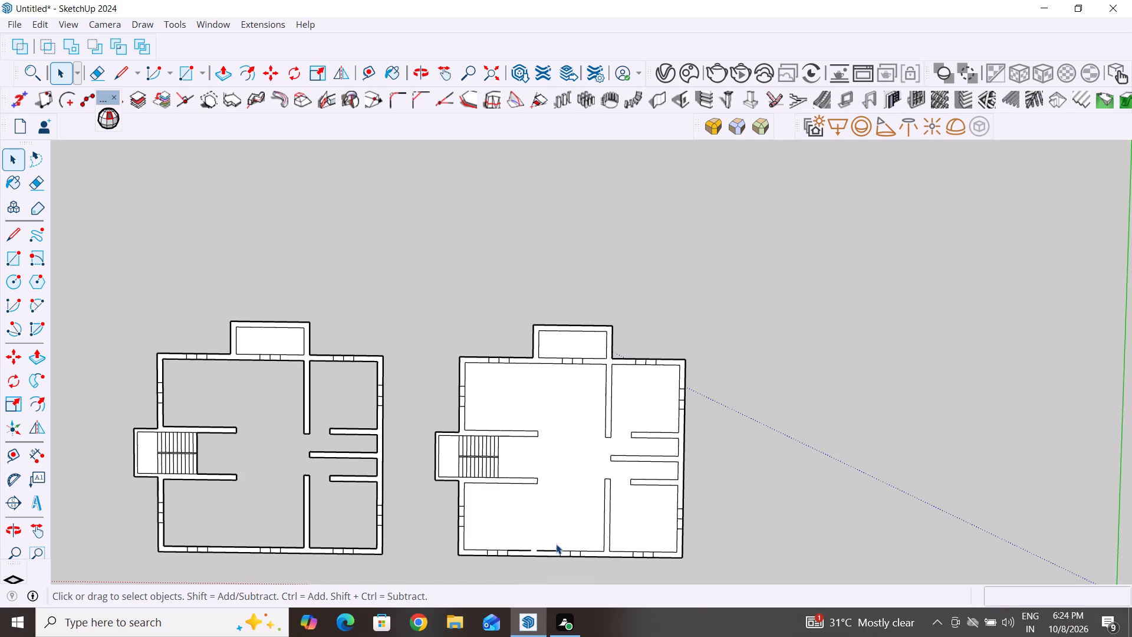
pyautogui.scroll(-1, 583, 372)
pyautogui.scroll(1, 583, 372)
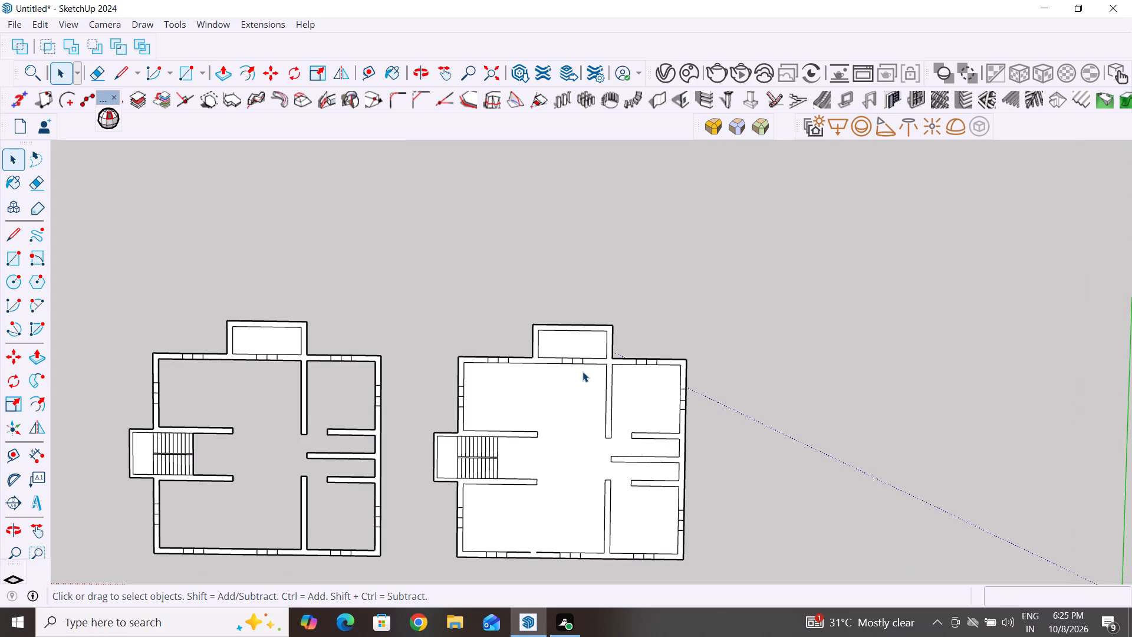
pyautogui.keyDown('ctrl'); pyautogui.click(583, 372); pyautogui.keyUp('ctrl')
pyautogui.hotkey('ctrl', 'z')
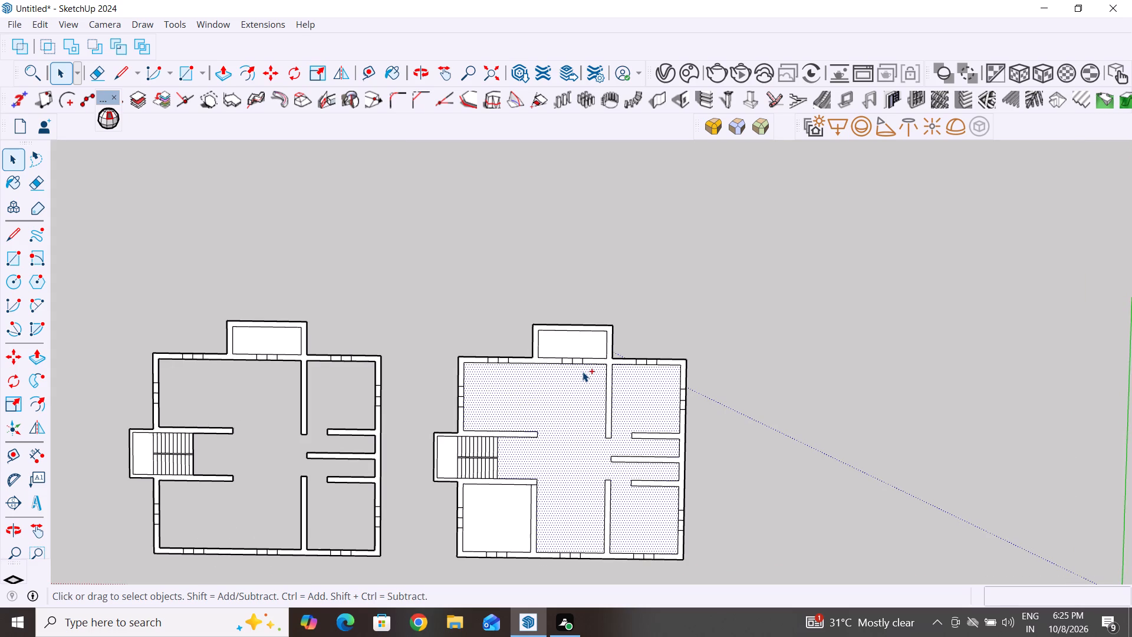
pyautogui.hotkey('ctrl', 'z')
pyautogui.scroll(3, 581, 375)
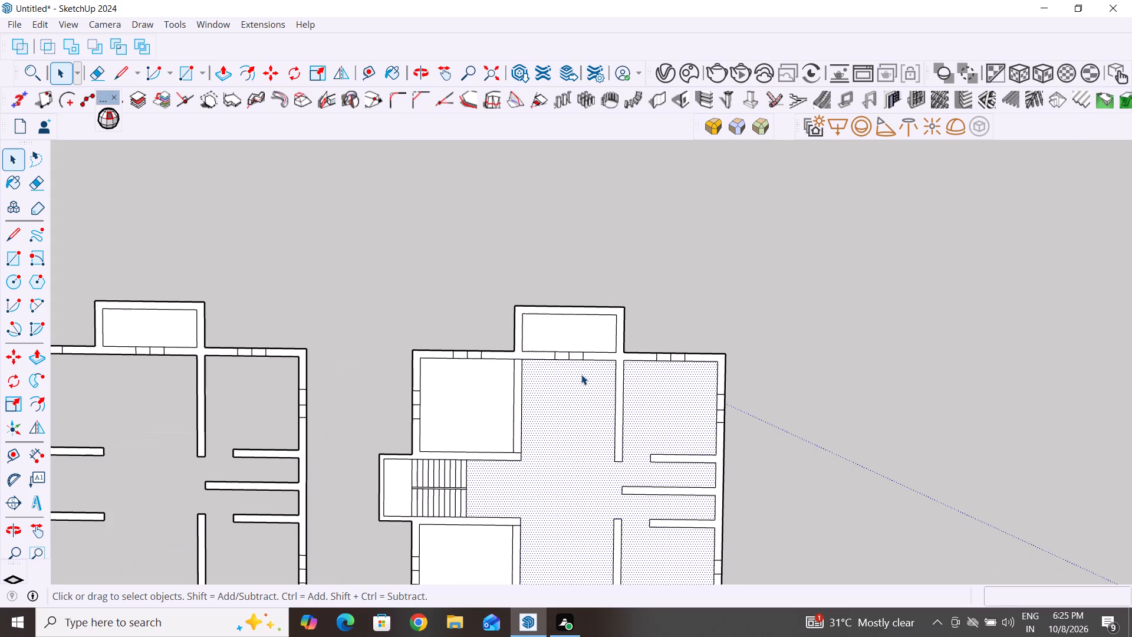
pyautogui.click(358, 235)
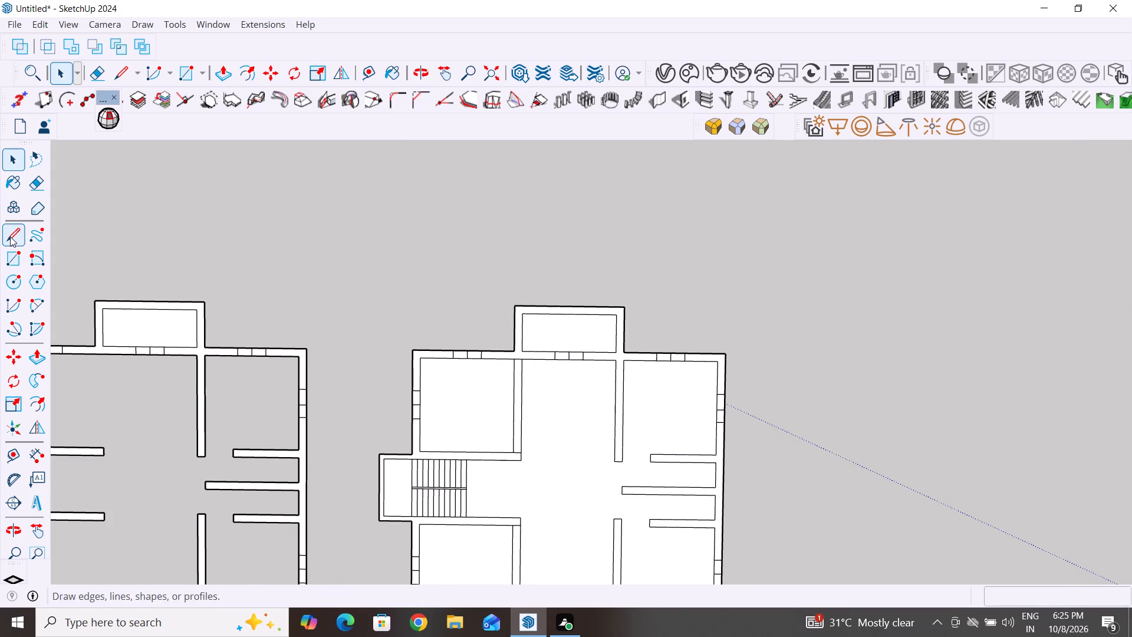
# Draw a centre line about 11' long from the middle of the balcony-side window wall to the hall in the moved plan.
pyautogui.click(10, 237)
pyautogui.scroll(-4, 600, 372)
pyautogui.scroll(4, 578, 369)
pyautogui.click(578, 362)
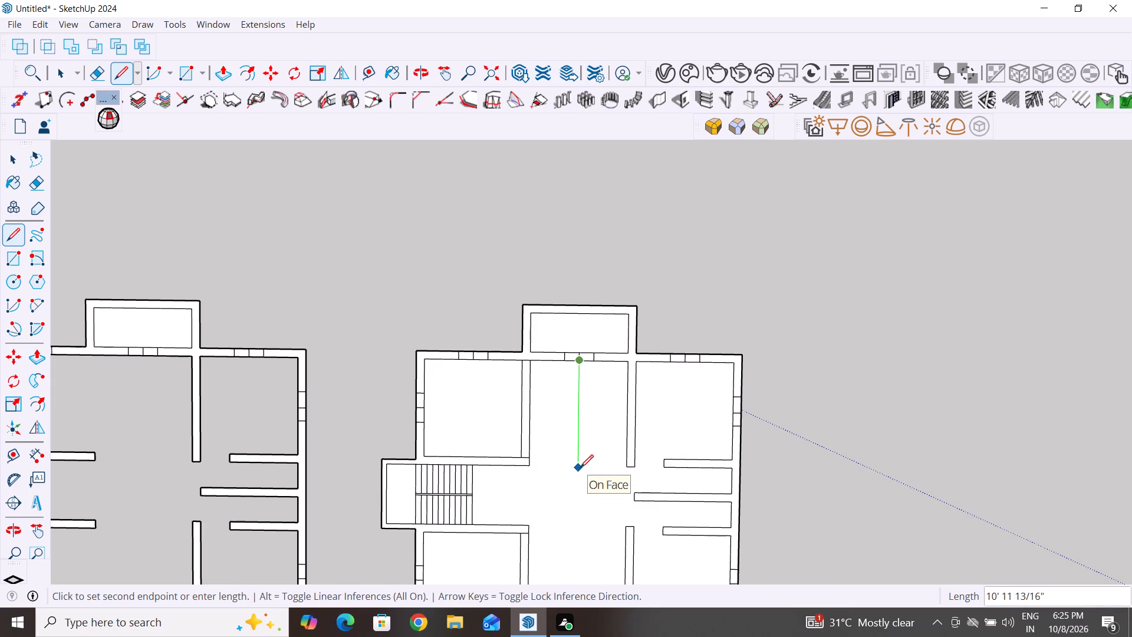
pyautogui.click(580, 468)
pyautogui.click(16, 154)
# Draw two parallel lines between the partitions to form a wall closing the middle room from the hall, its inner edge 10' long.
pyautogui.click(14, 246)
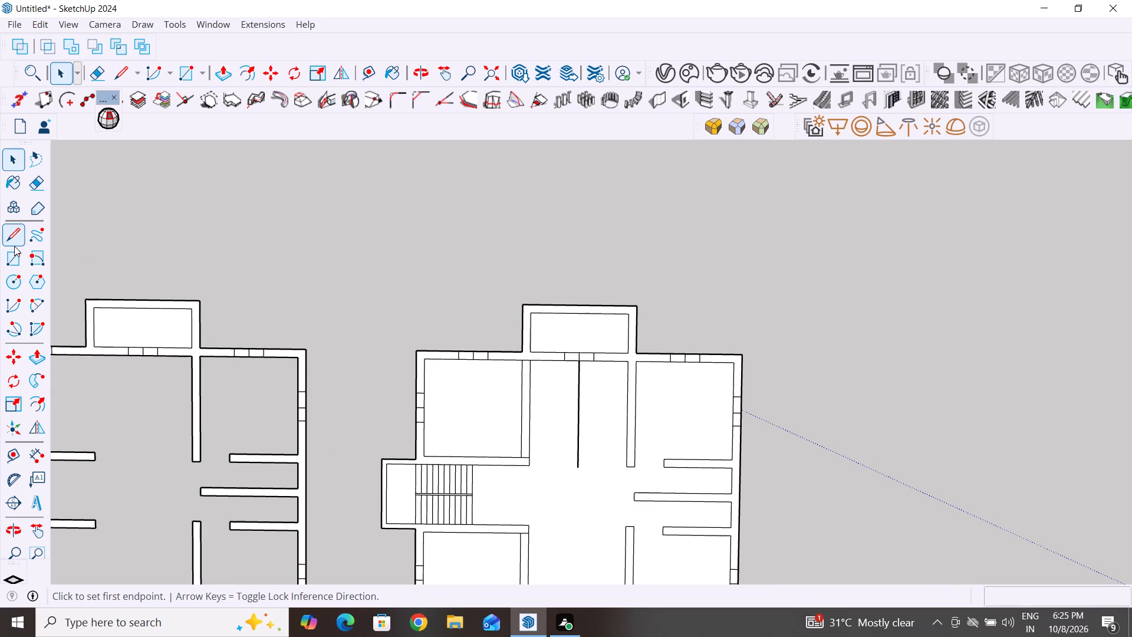
pyautogui.click(528, 467)
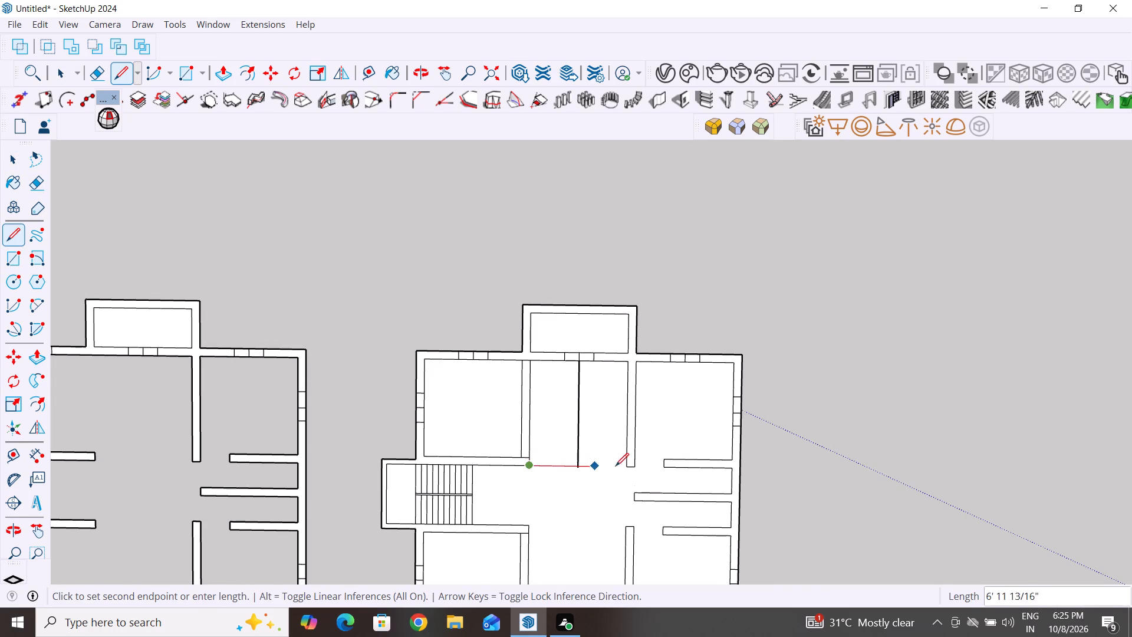
pyautogui.click(626, 465)
pyautogui.press('space')
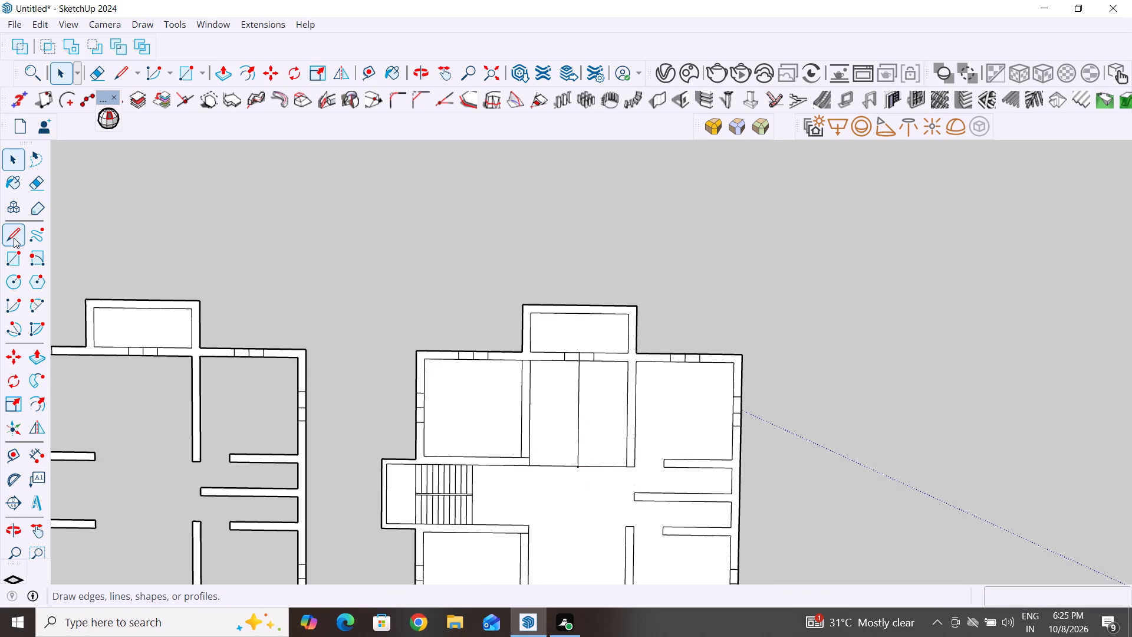
pyautogui.click(14, 238)
pyautogui.scroll(8, 558, 433)
pyautogui.click(487, 469)
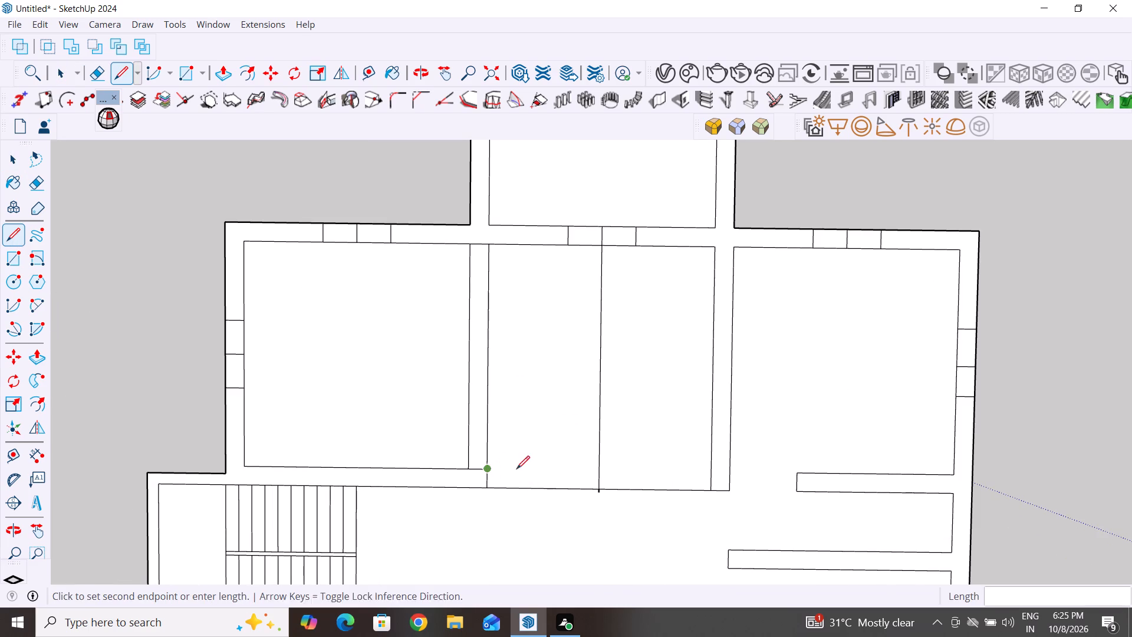
pyautogui.click(713, 471)
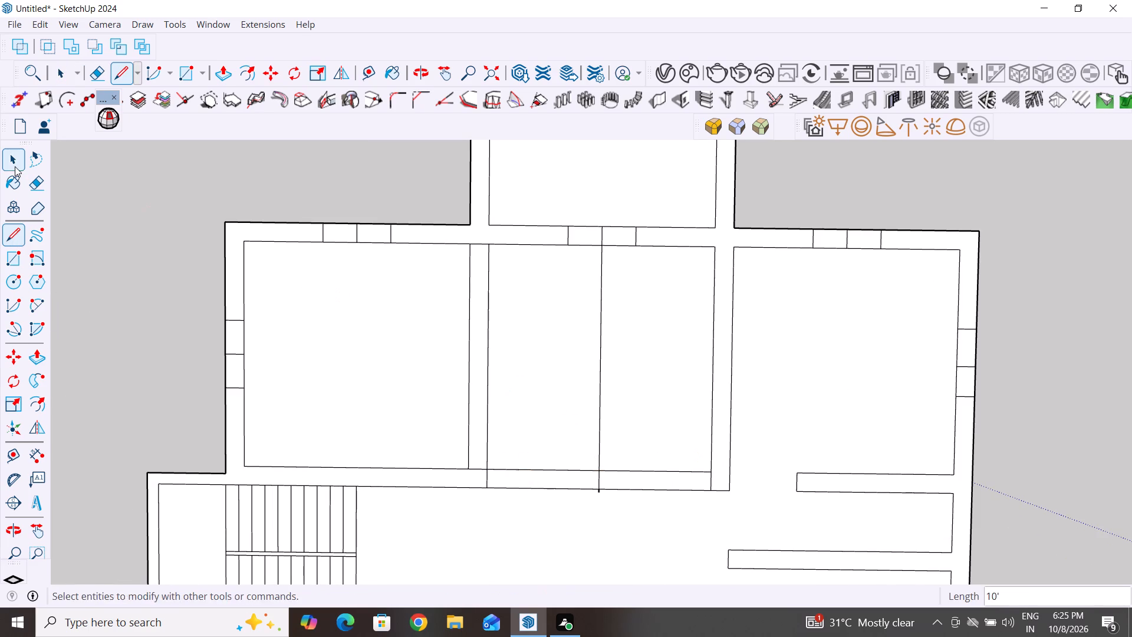
pyautogui.click(15, 166)
# Erase the stub of the centre line that projects past the new wall into the hall.
pyautogui.moveTo(695, 505); pyautogui.dragTo(794, 428, button='middle')
pyautogui.scroll(14, 624, 500)
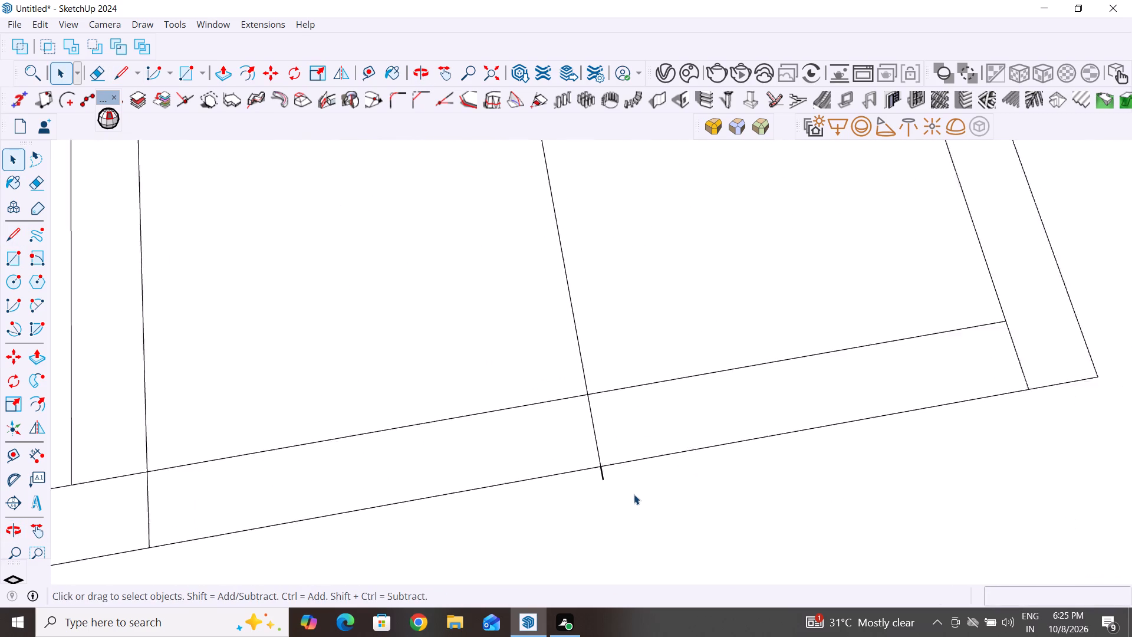
pyautogui.scroll(6, 634, 494)
pyautogui.moveTo(634, 494); pyautogui.dragTo(576, 435, button='middle')
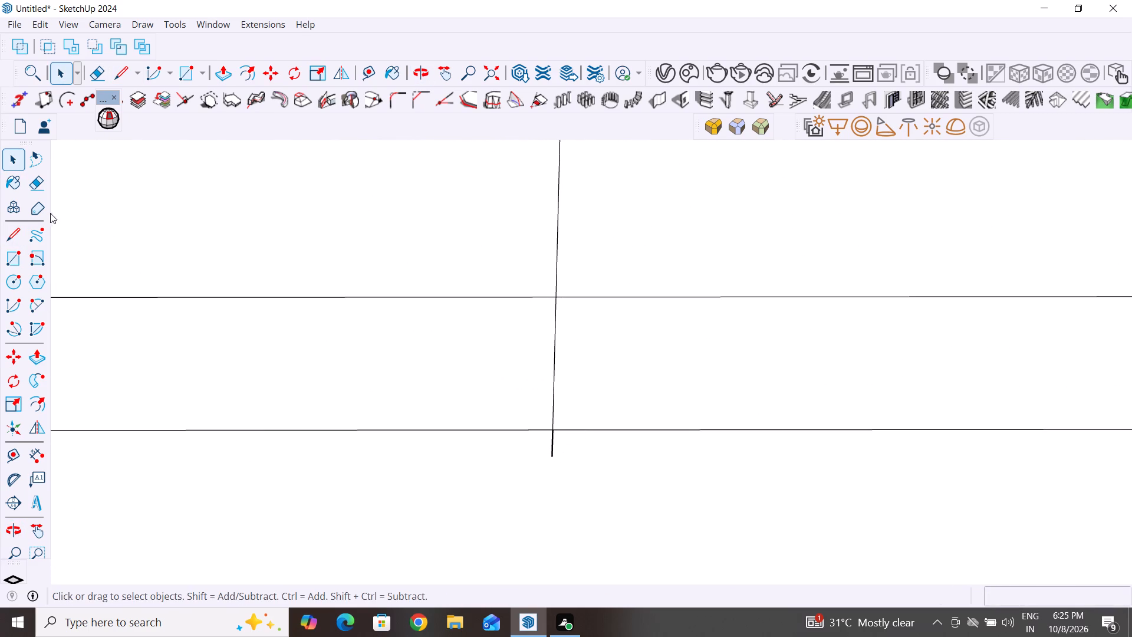
pyautogui.click(38, 185)
pyautogui.moveTo(571, 448); pyautogui.dragTo(528, 452)
pyautogui.scroll(-5, 591, 488)
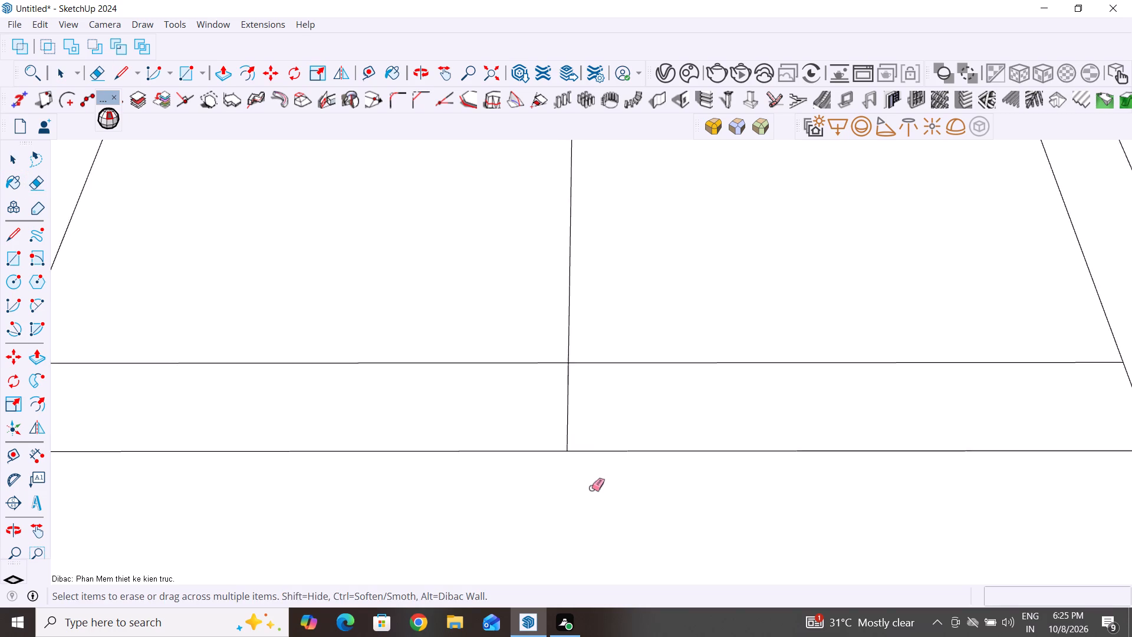
# Erase the three short lines crossing the new wall at both partitions and the centre line.
pyautogui.scroll(-15, 591, 488)
pyautogui.moveTo(606, 523); pyautogui.dragTo(608, 605, button='middle')
pyautogui.scroll(3, 718, 515)
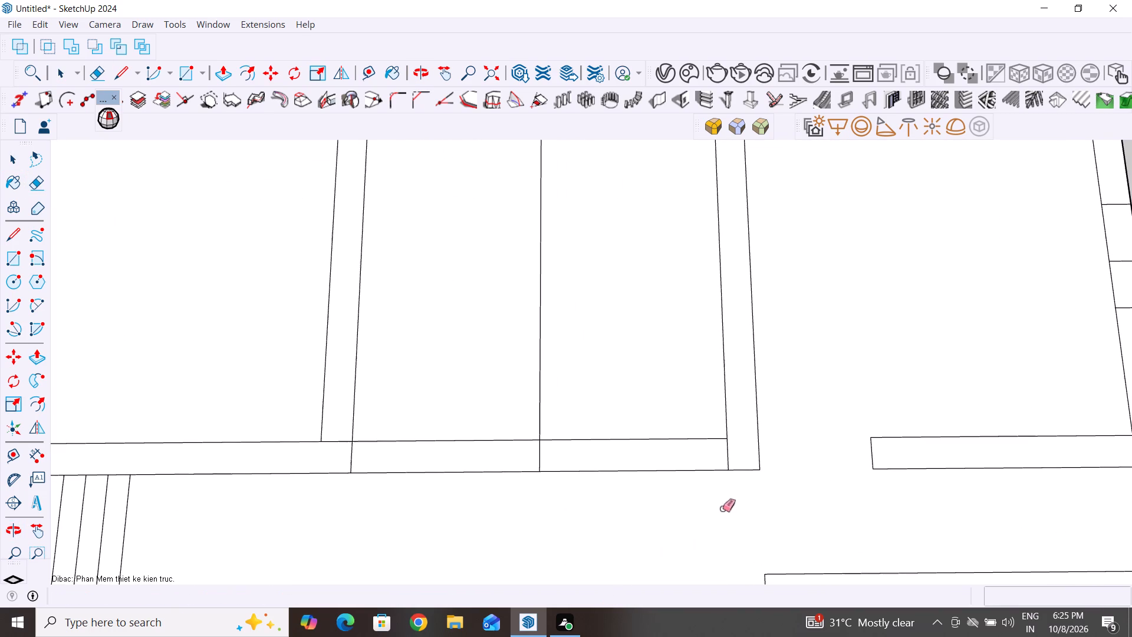
pyautogui.moveTo(738, 459); pyautogui.dragTo(715, 455)
pyautogui.moveTo(530, 452); pyautogui.dragTo(549, 452)
pyautogui.moveTo(340, 435); pyautogui.dragTo(367, 461)
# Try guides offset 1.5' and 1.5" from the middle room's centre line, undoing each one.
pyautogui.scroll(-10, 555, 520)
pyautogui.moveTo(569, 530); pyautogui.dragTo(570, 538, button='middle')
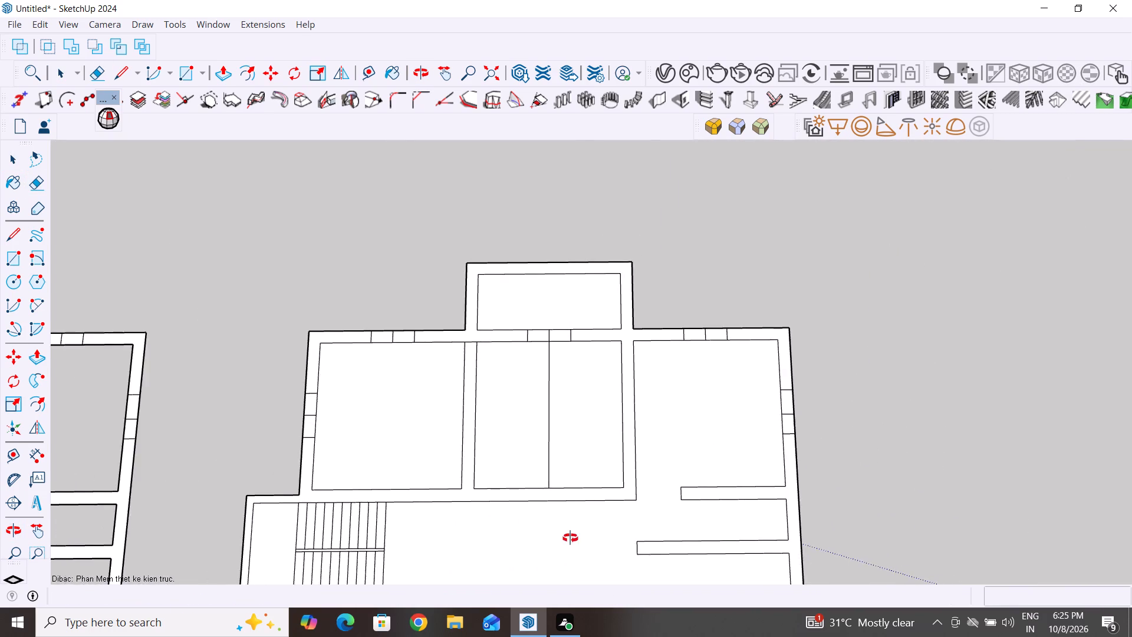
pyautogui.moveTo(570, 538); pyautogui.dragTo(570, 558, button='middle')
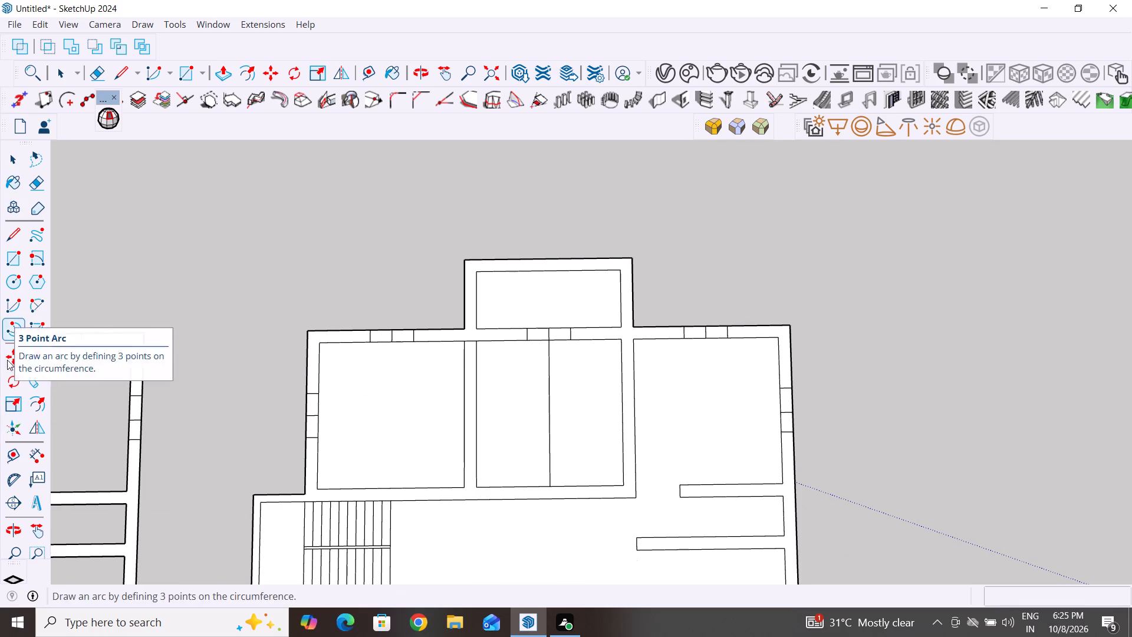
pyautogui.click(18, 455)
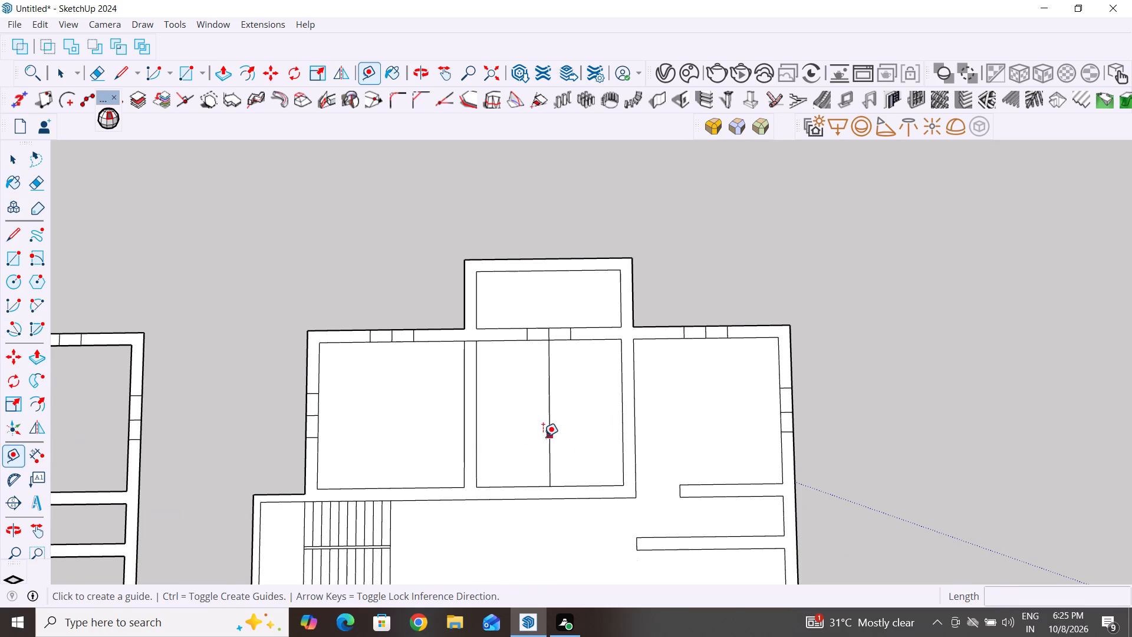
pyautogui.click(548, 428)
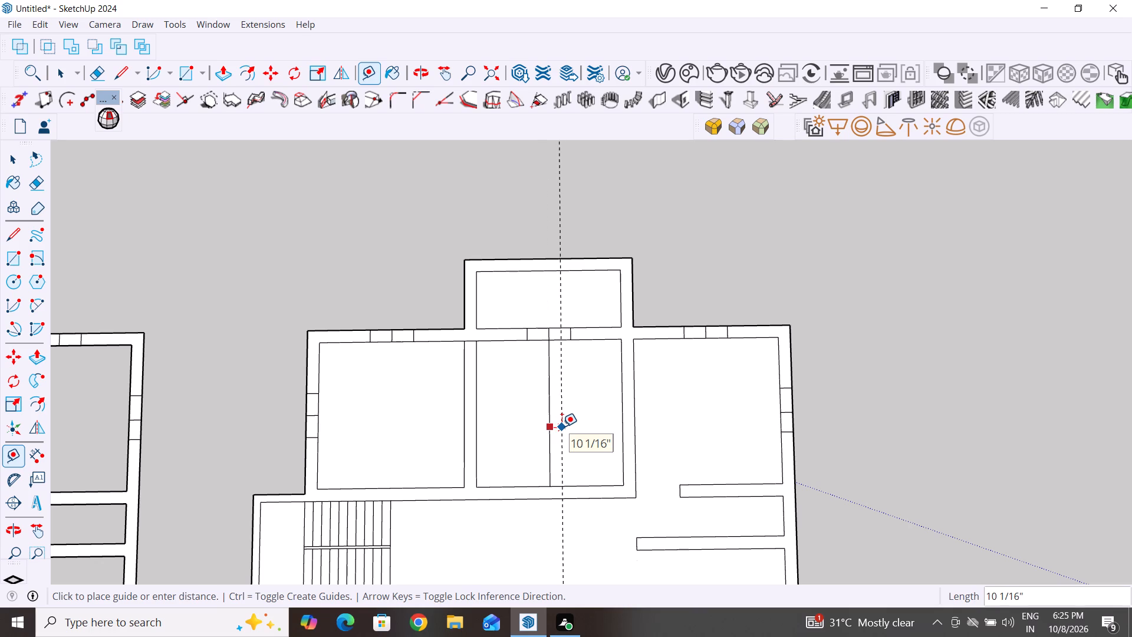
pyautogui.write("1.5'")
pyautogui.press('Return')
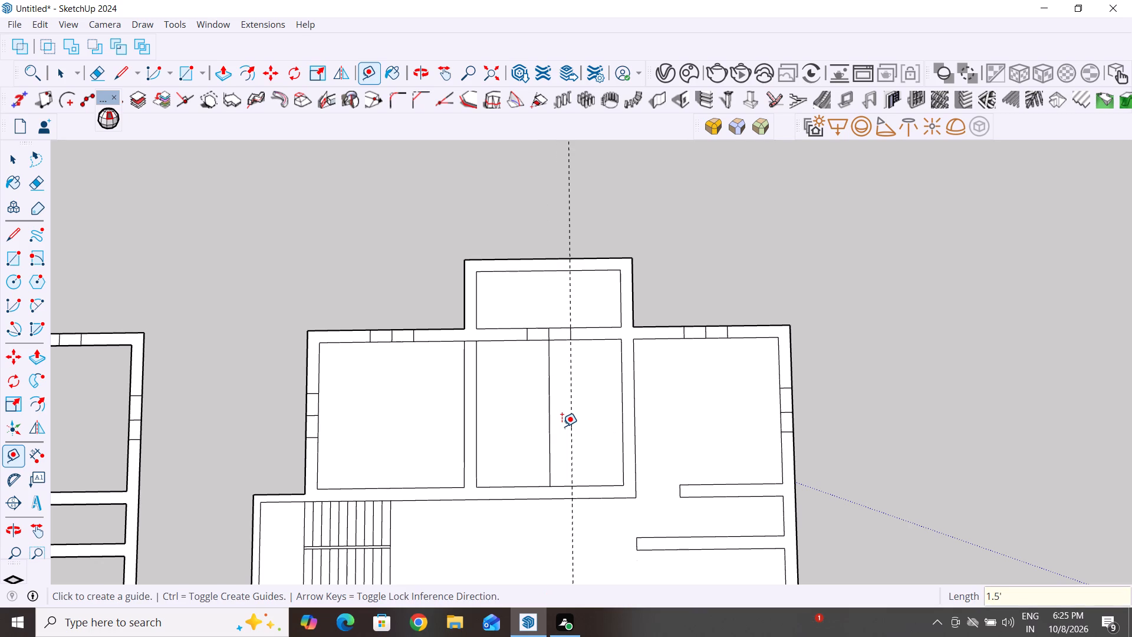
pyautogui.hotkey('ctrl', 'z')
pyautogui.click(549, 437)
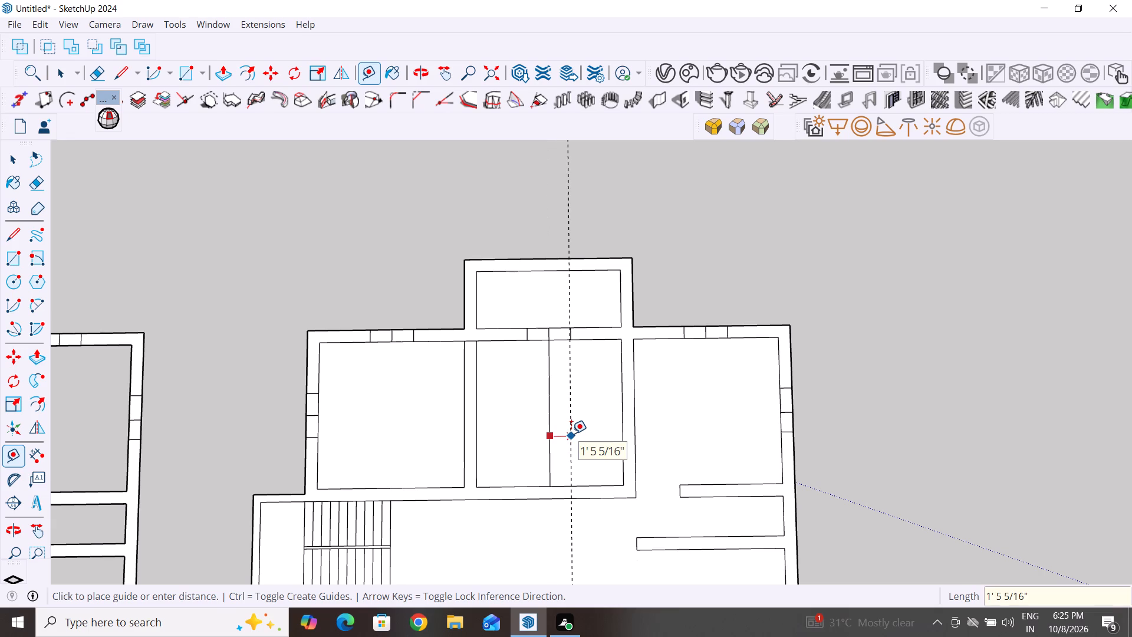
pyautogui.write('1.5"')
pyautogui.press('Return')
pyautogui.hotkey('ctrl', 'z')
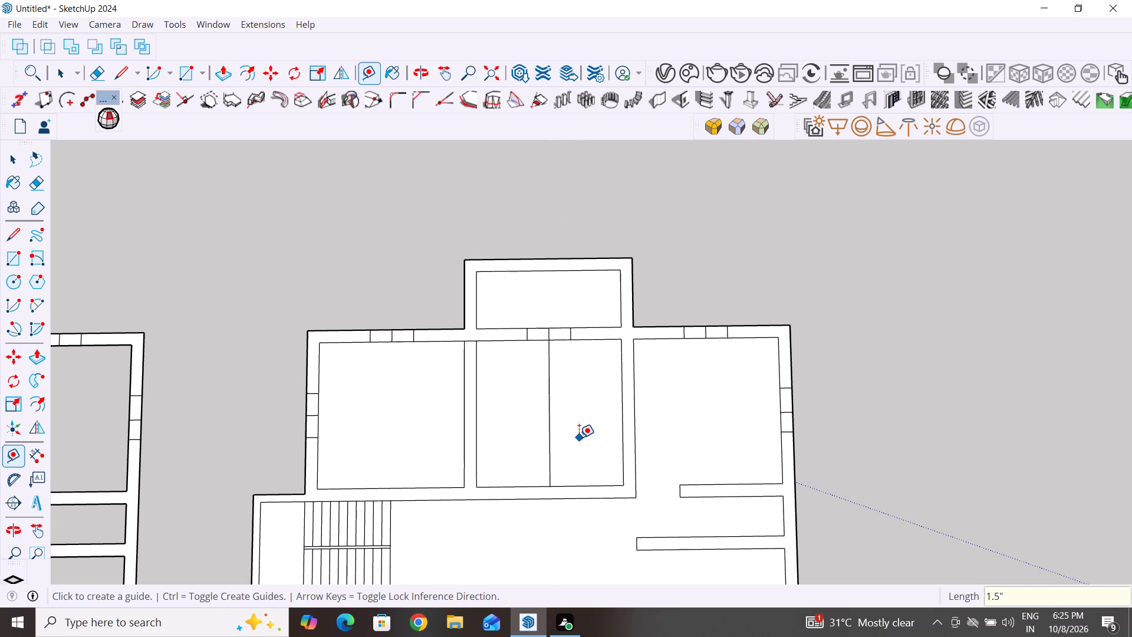
# Place two guides parallel to the middle room's centre line, offset 5" on each side of it.
pyautogui.click(547, 416)
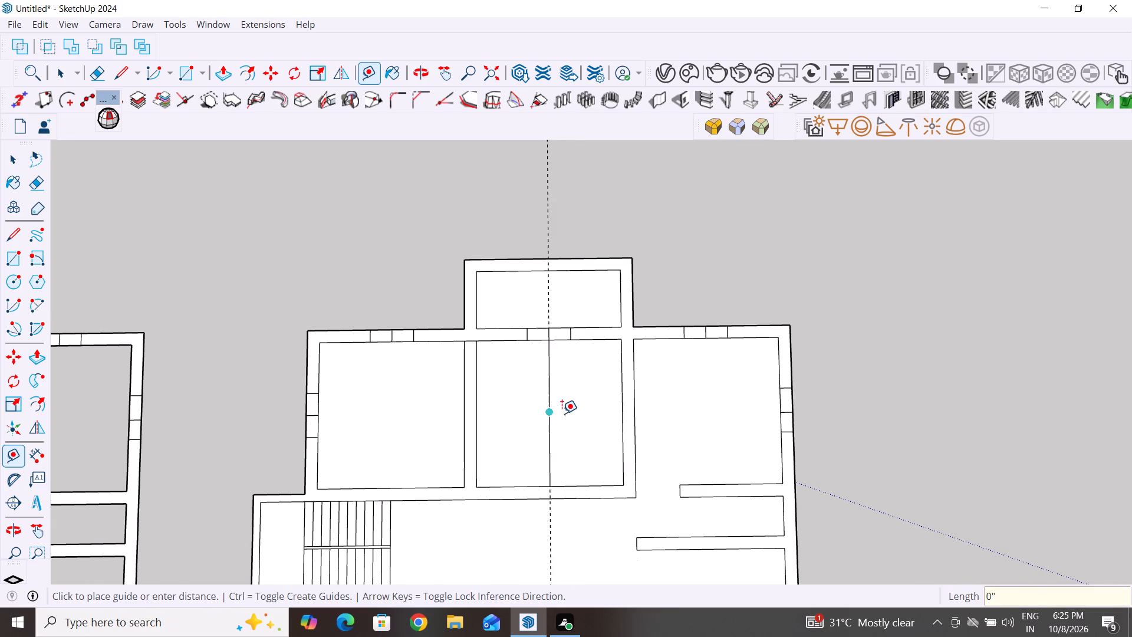
pyautogui.write('5"')
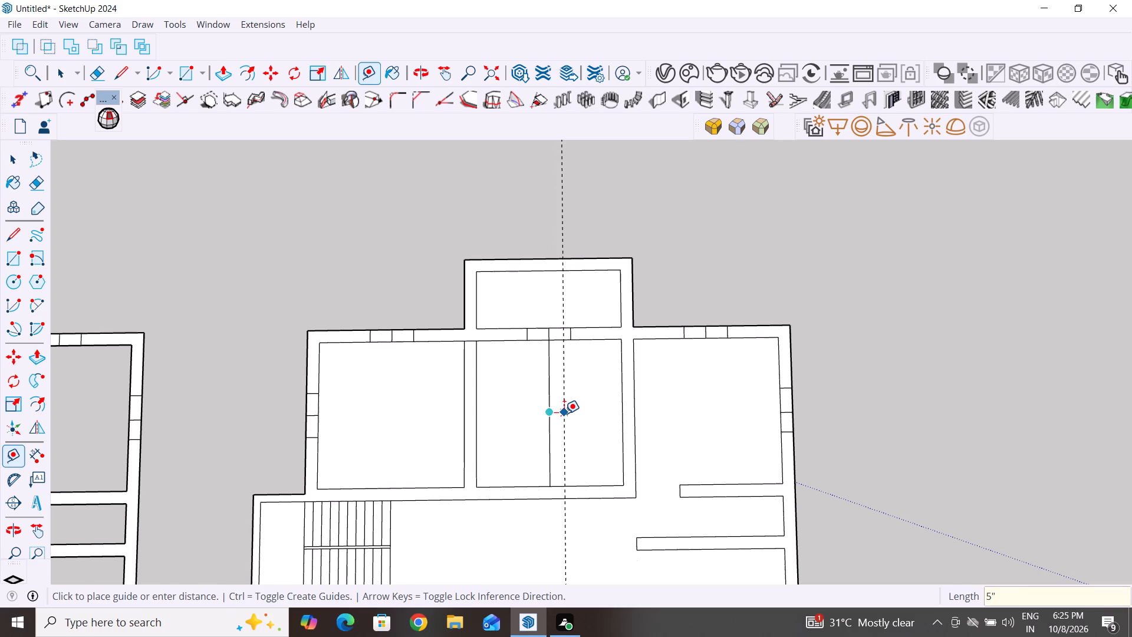
pyautogui.press('Return')
pyautogui.scroll(4, 559, 414)
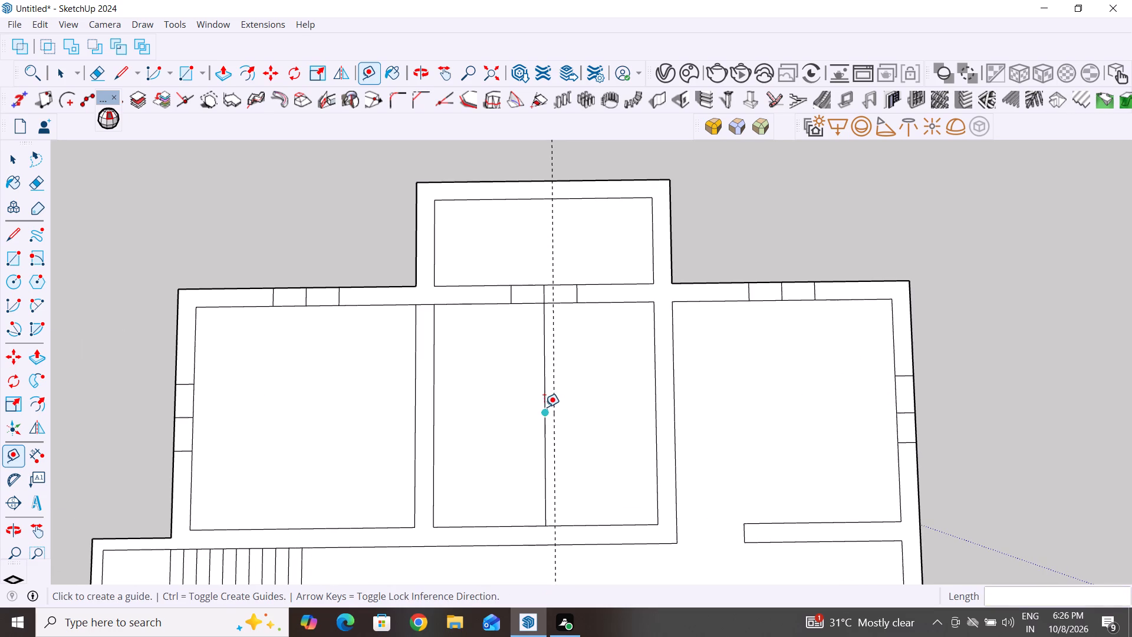
pyautogui.click(544, 407)
pyautogui.write('5"')
pyautogui.press('Return')
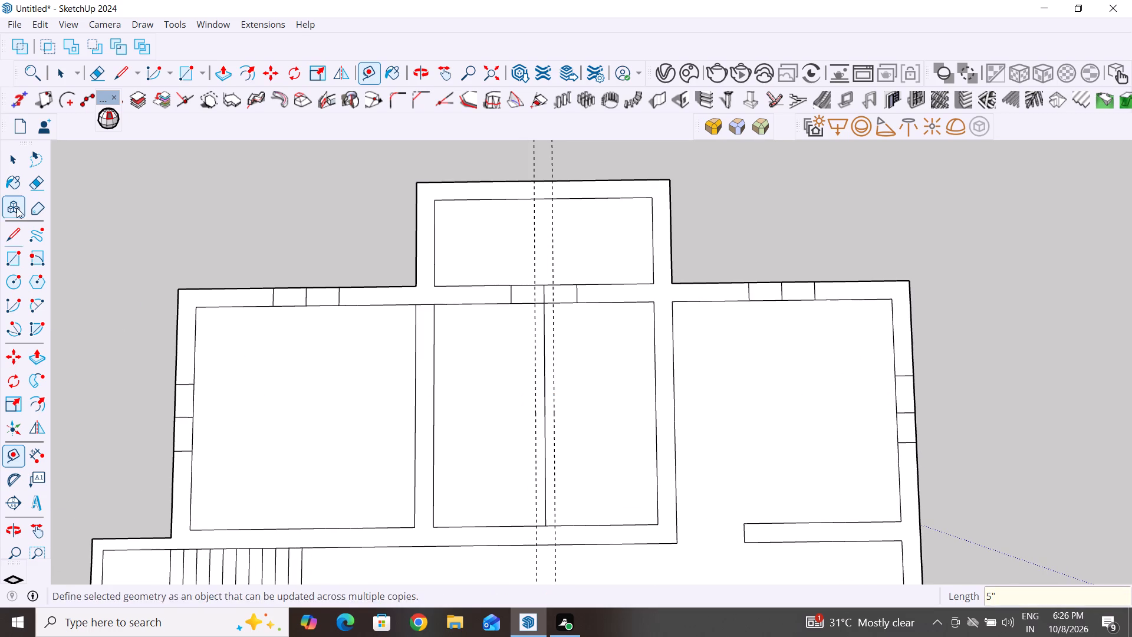
# Draw a 10' line along each of the two guides, from the window wall to the new hall-side wall.
pyautogui.click(18, 232)
pyautogui.scroll(3, 523, 524)
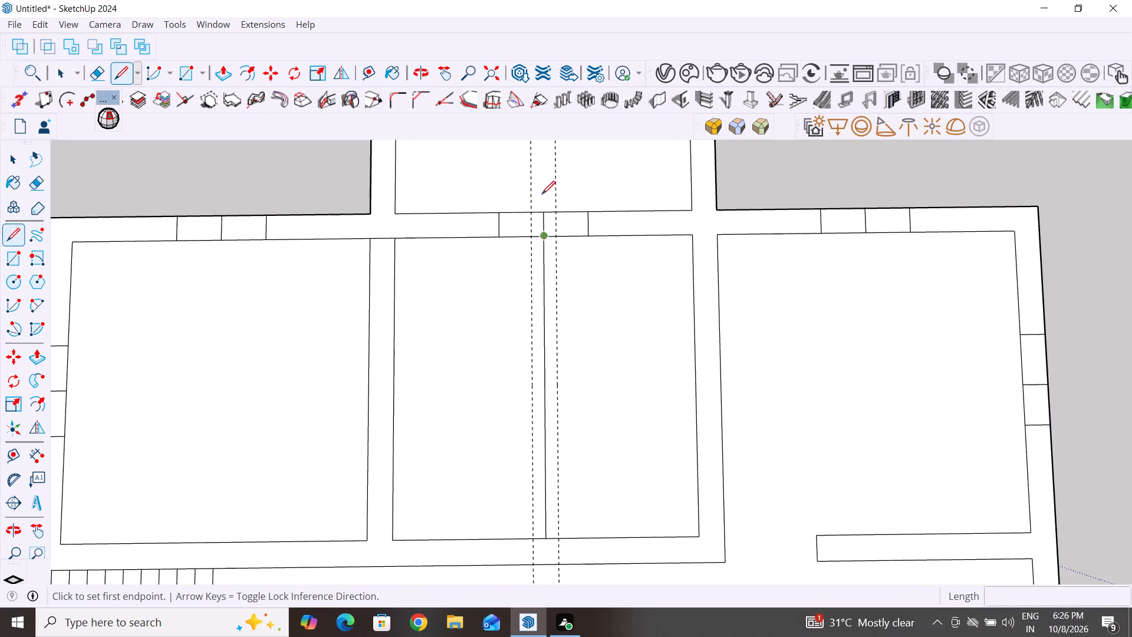
pyautogui.scroll(3, 542, 194)
pyautogui.click(528, 254)
pyautogui.scroll(-6, 528, 254)
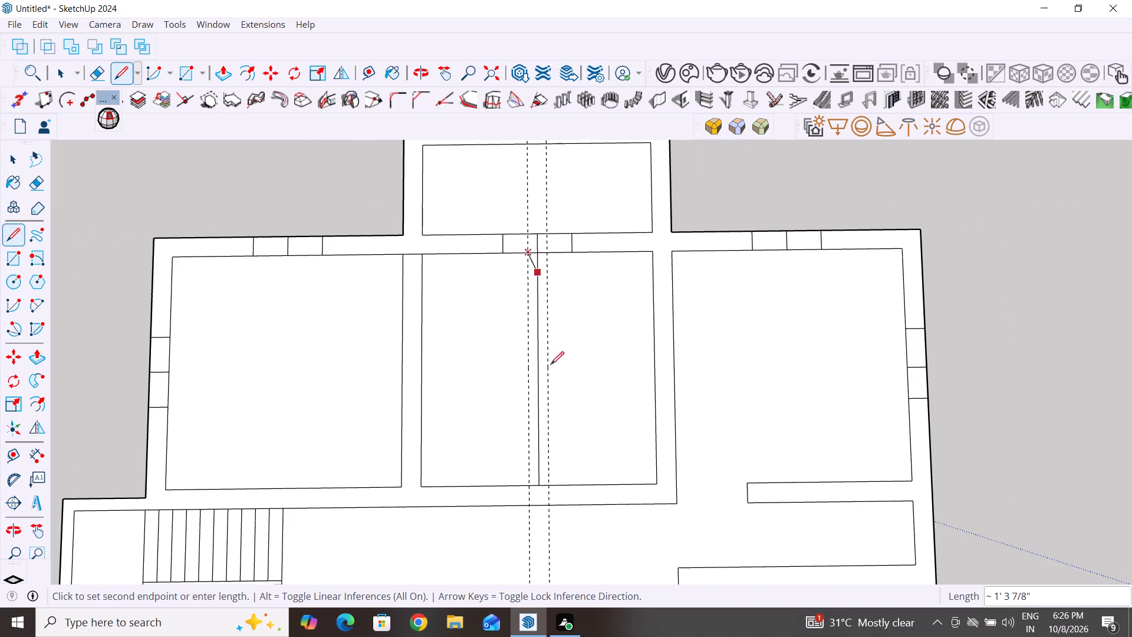
pyautogui.click(529, 489)
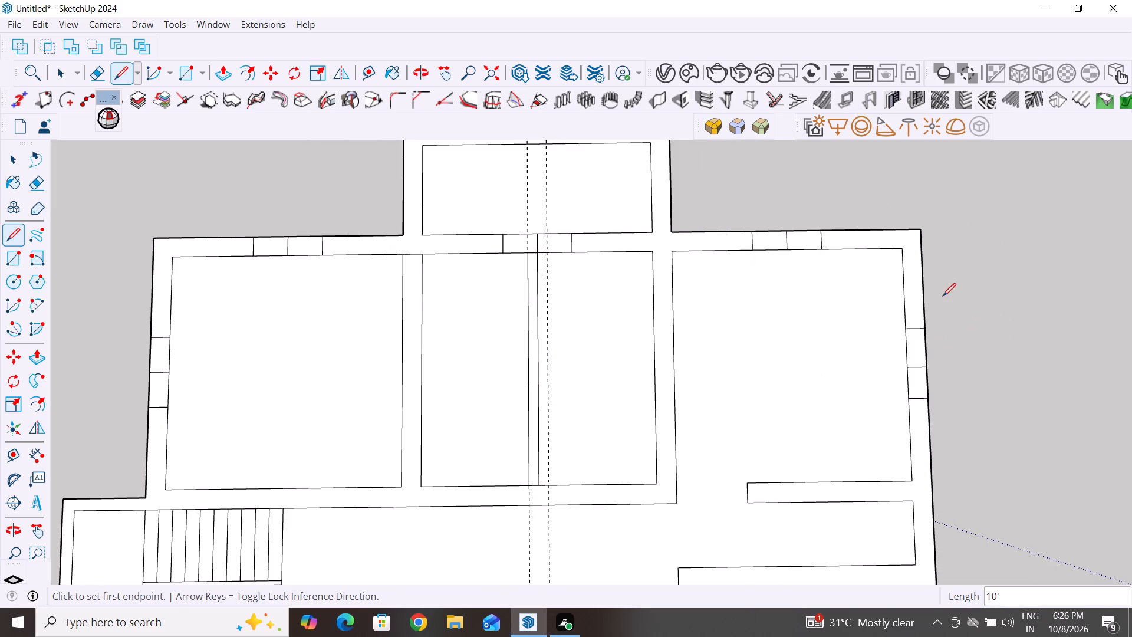
pyautogui.press('space')
pyautogui.click(18, 229)
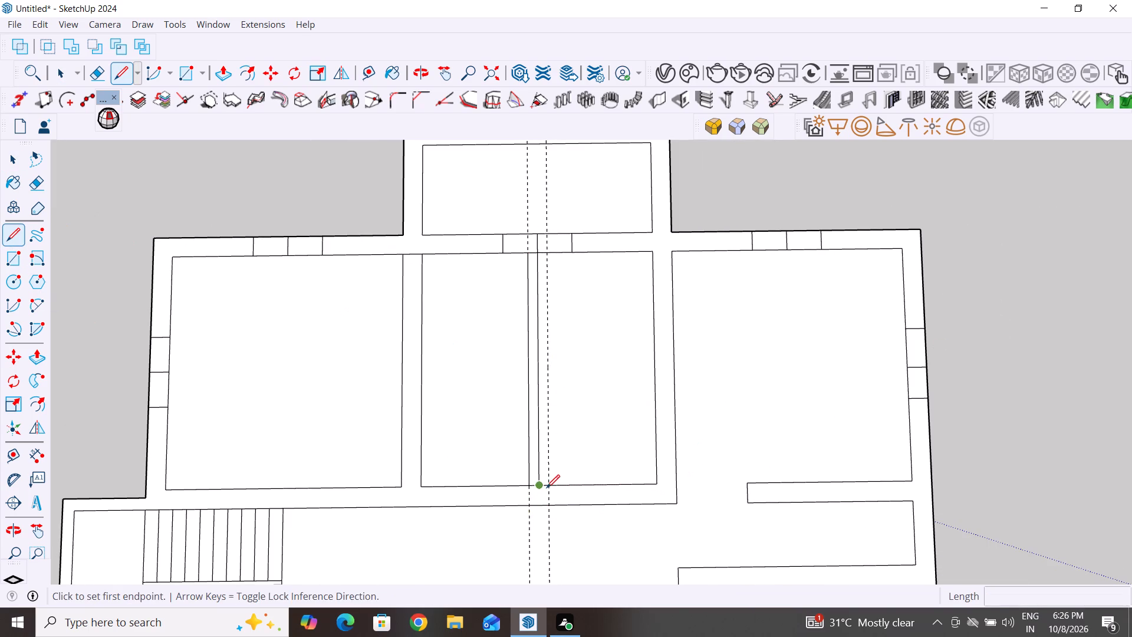
pyautogui.click(549, 486)
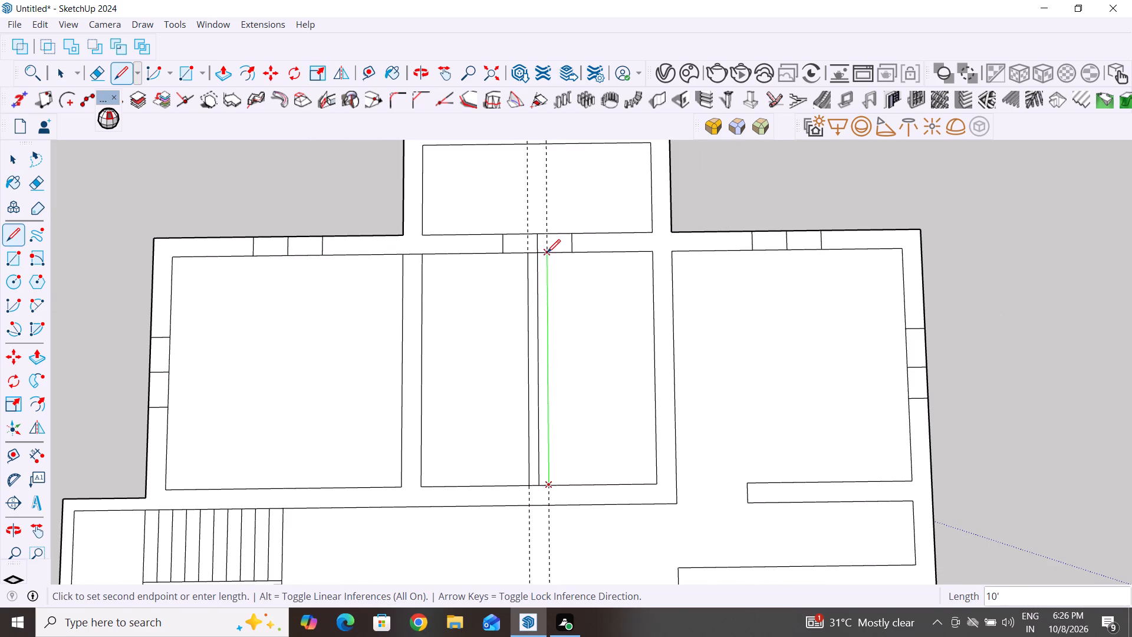
pyautogui.click(547, 252)
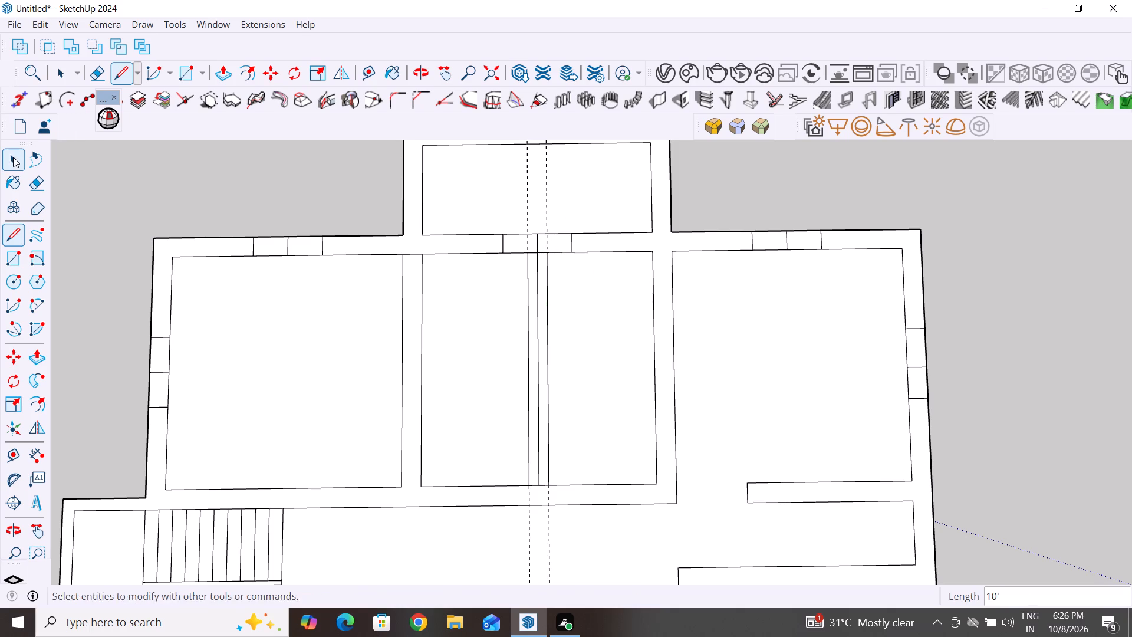
pyautogui.click(13, 157)
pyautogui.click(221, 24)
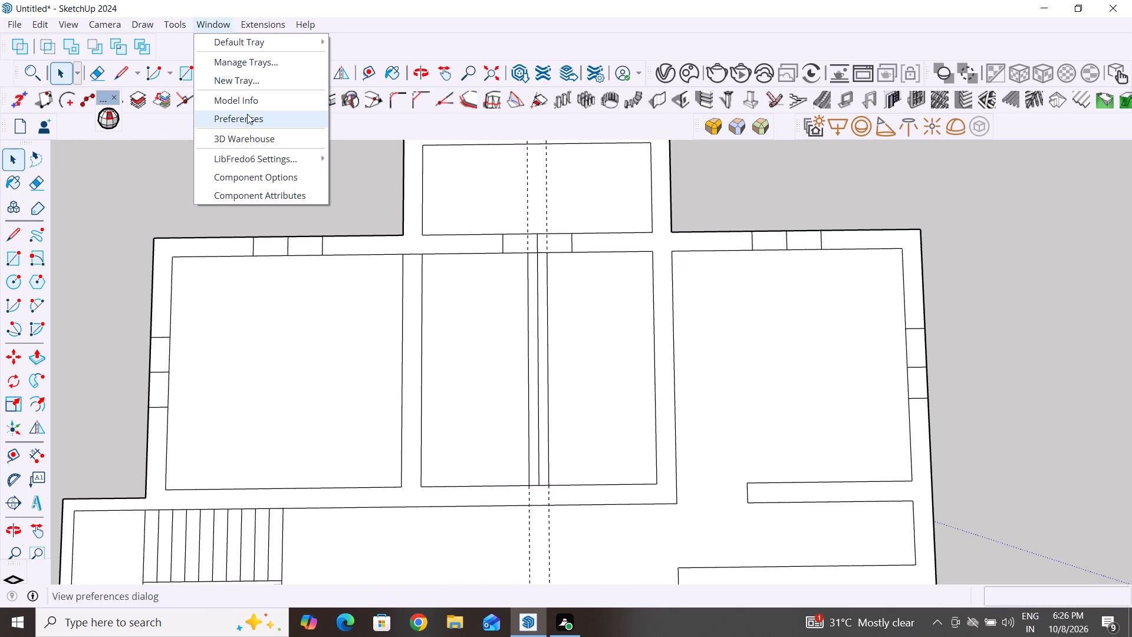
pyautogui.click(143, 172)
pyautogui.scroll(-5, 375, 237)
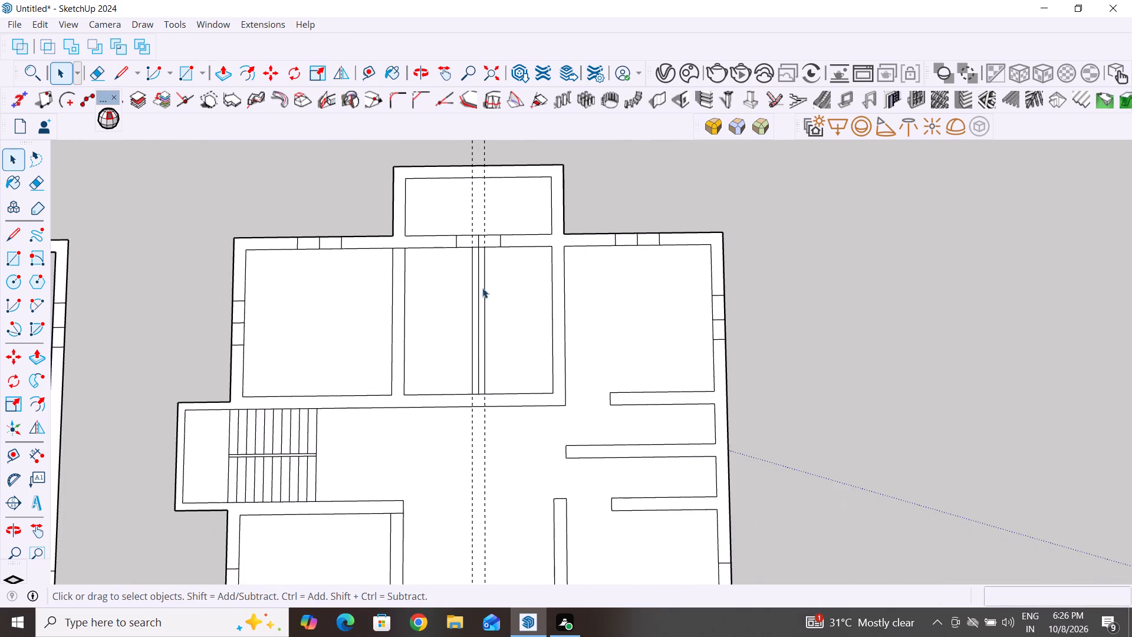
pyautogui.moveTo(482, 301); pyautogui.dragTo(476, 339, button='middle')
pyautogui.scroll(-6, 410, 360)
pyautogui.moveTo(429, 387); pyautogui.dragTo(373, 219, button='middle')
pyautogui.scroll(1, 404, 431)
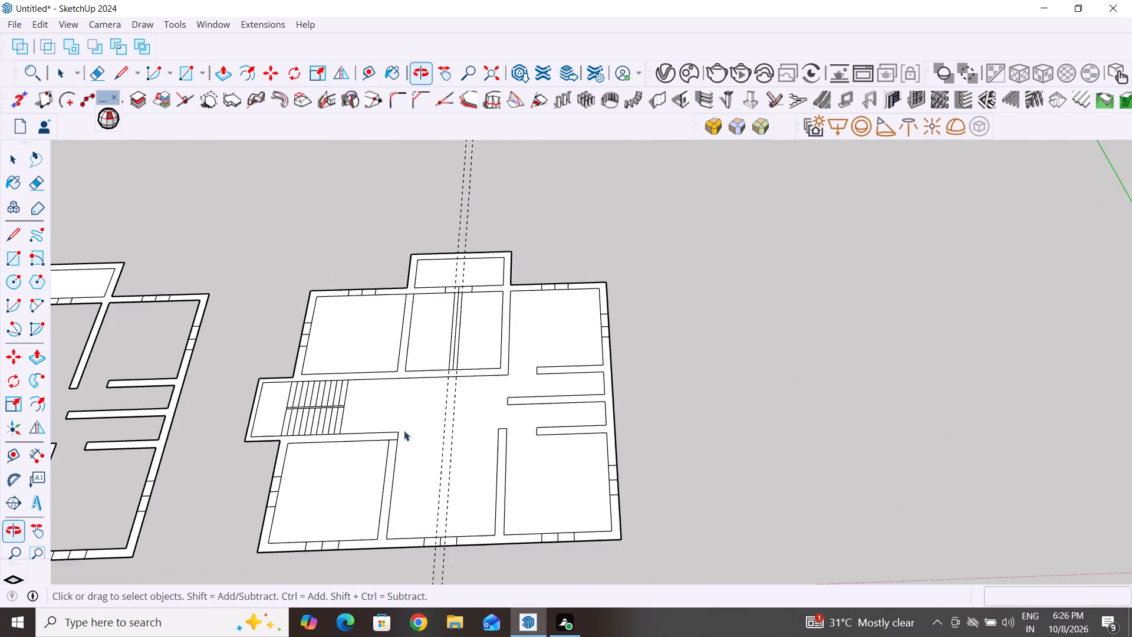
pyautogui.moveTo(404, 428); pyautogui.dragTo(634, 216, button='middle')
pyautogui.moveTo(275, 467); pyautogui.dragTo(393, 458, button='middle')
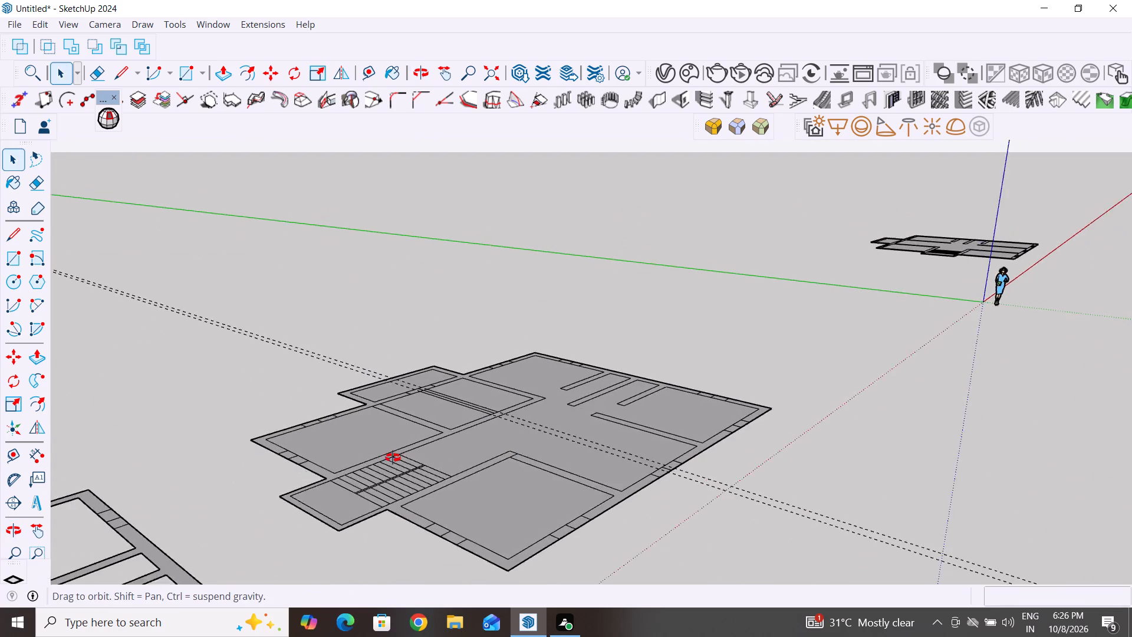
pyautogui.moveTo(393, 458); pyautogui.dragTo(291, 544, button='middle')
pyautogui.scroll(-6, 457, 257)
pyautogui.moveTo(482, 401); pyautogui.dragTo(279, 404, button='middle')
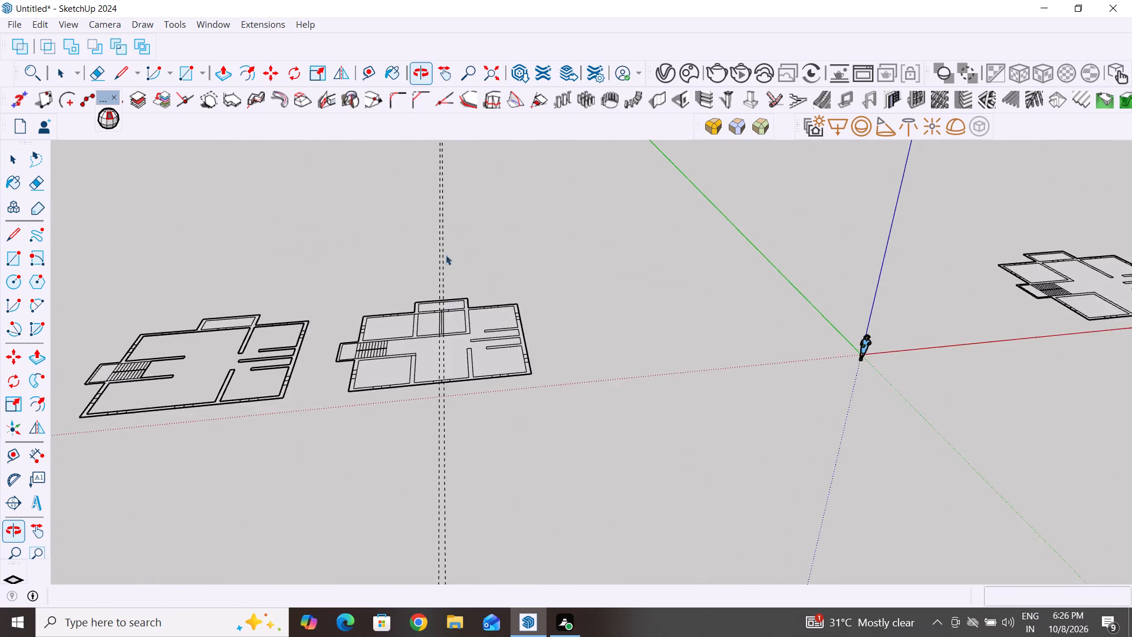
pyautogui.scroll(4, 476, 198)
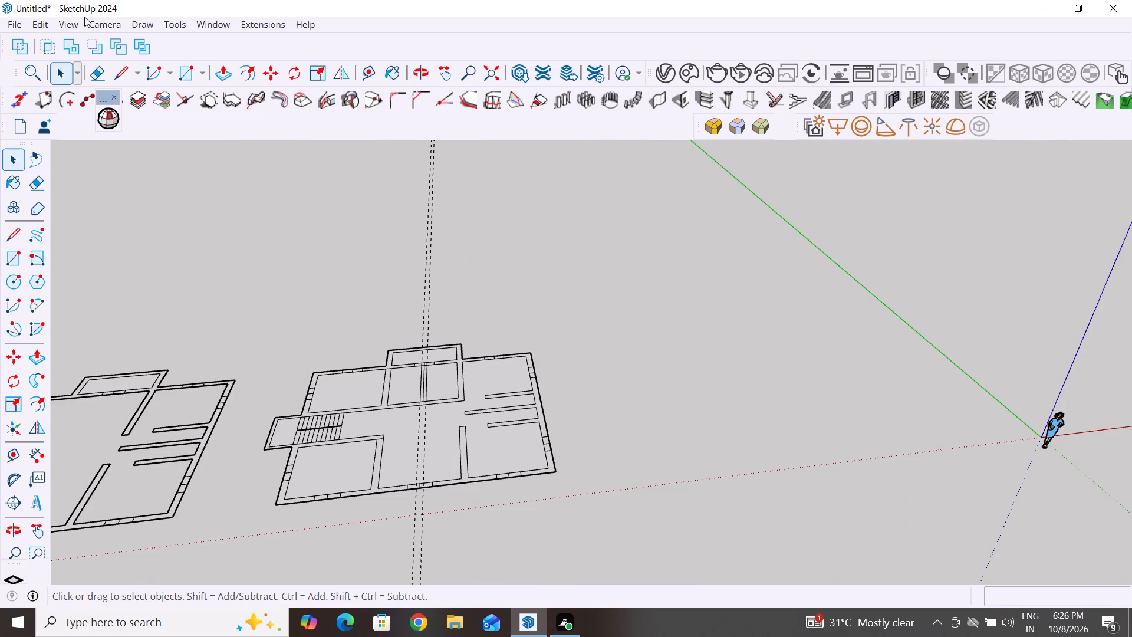
# Delete all construction guides from the model.
pyautogui.click(179, 24)
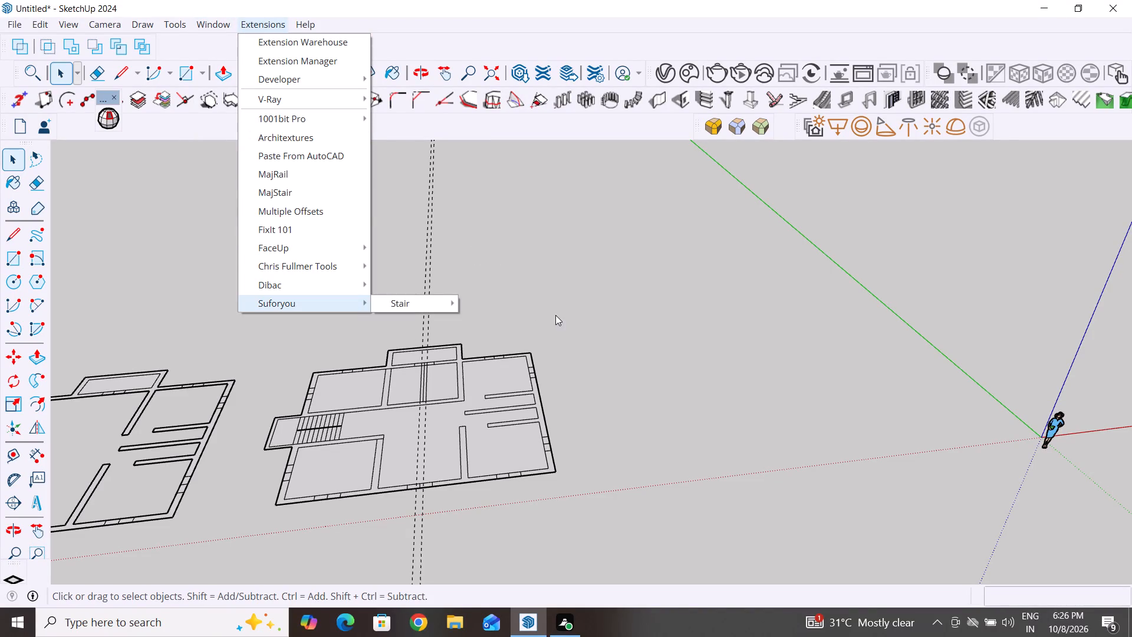
pyautogui.click(584, 284)
pyautogui.moveTo(749, 304); pyautogui.dragTo(694, 368, button='middle')
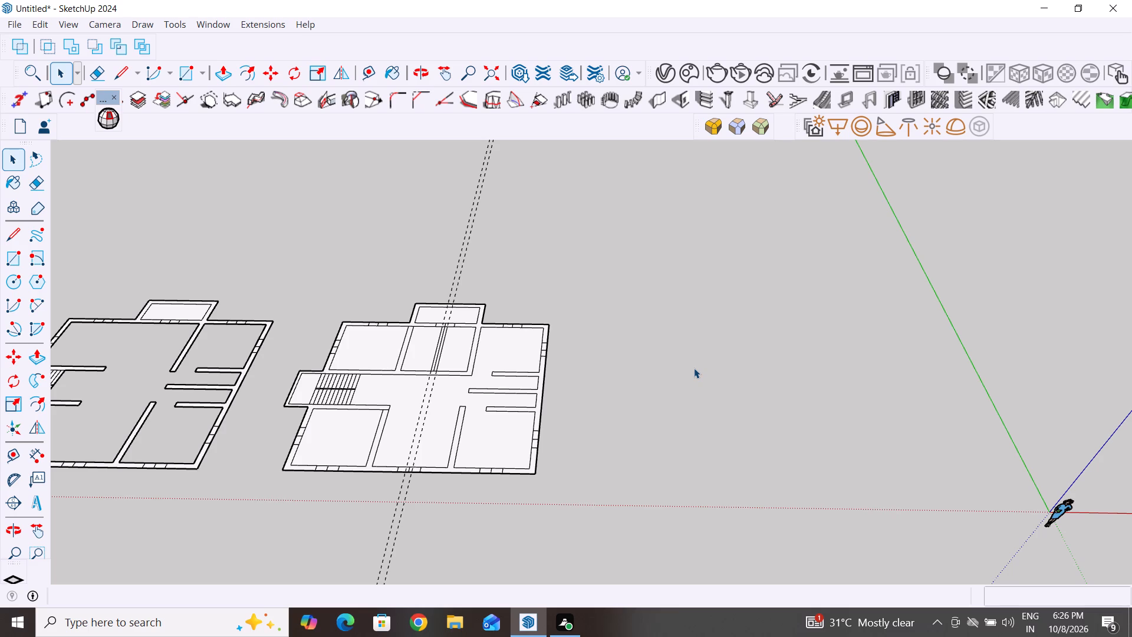
pyautogui.moveTo(488, 372); pyautogui.dragTo(531, 373, button='middle')
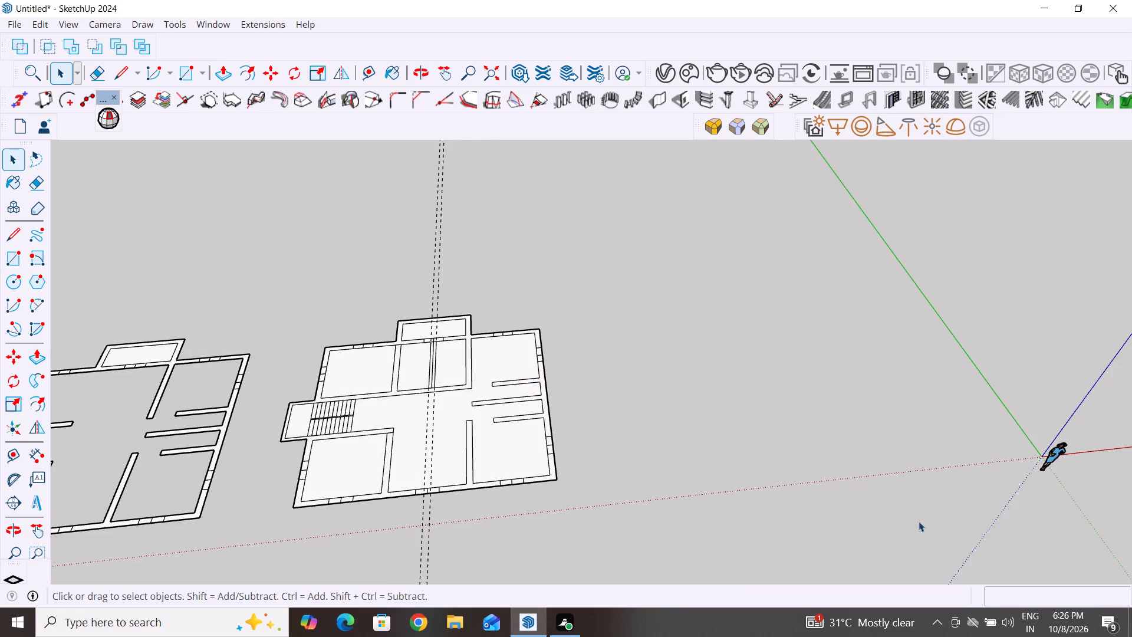
pyautogui.moveTo(870, 411); pyautogui.dragTo(768, 391, button='middle')
pyautogui.scroll(4, 426, 492)
pyautogui.moveTo(439, 481); pyautogui.dragTo(467, 505, button='middle')
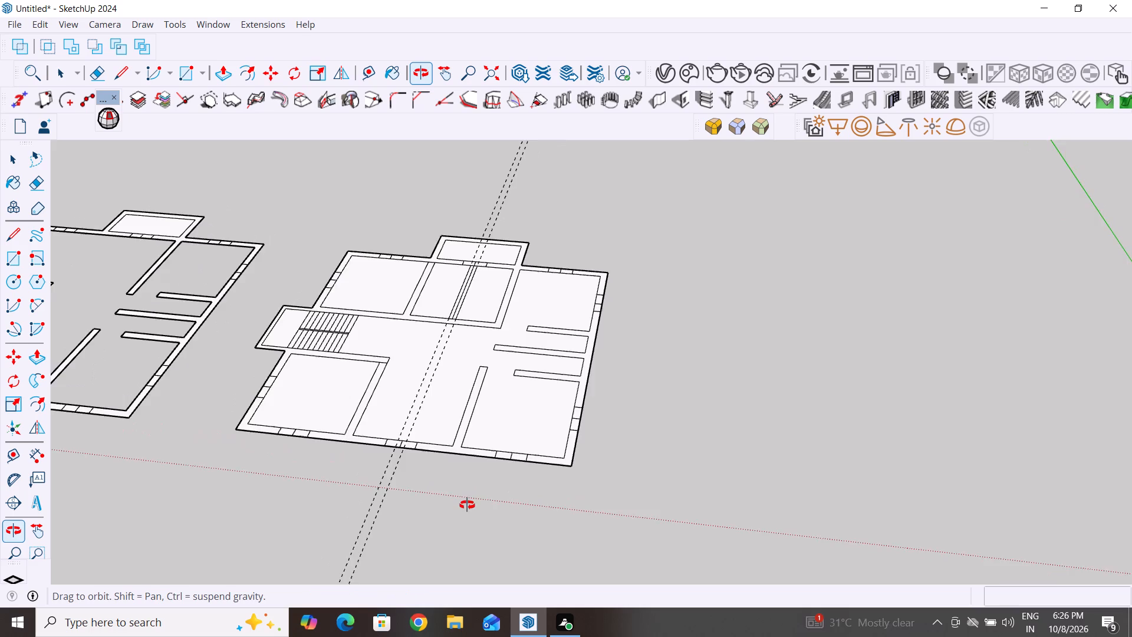
pyautogui.moveTo(467, 505); pyautogui.dragTo(502, 571, button='middle')
pyautogui.scroll(3, 370, 550)
pyautogui.moveTo(402, 532); pyautogui.dragTo(459, 511, button='middle')
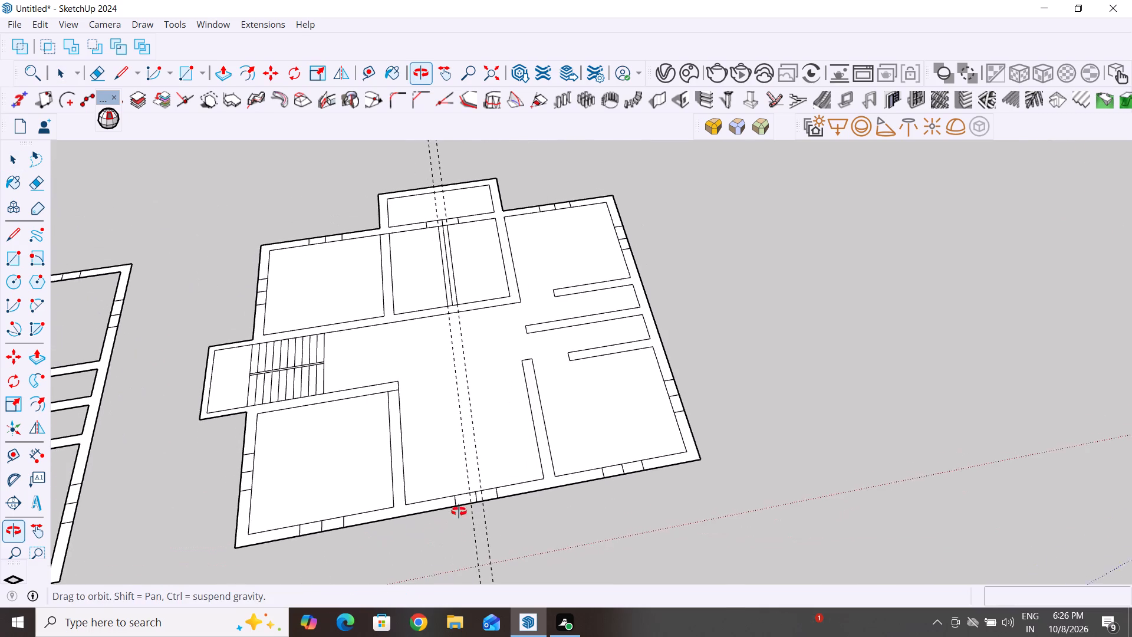
pyautogui.moveTo(459, 511); pyautogui.dragTo(459, 511, button='middle')
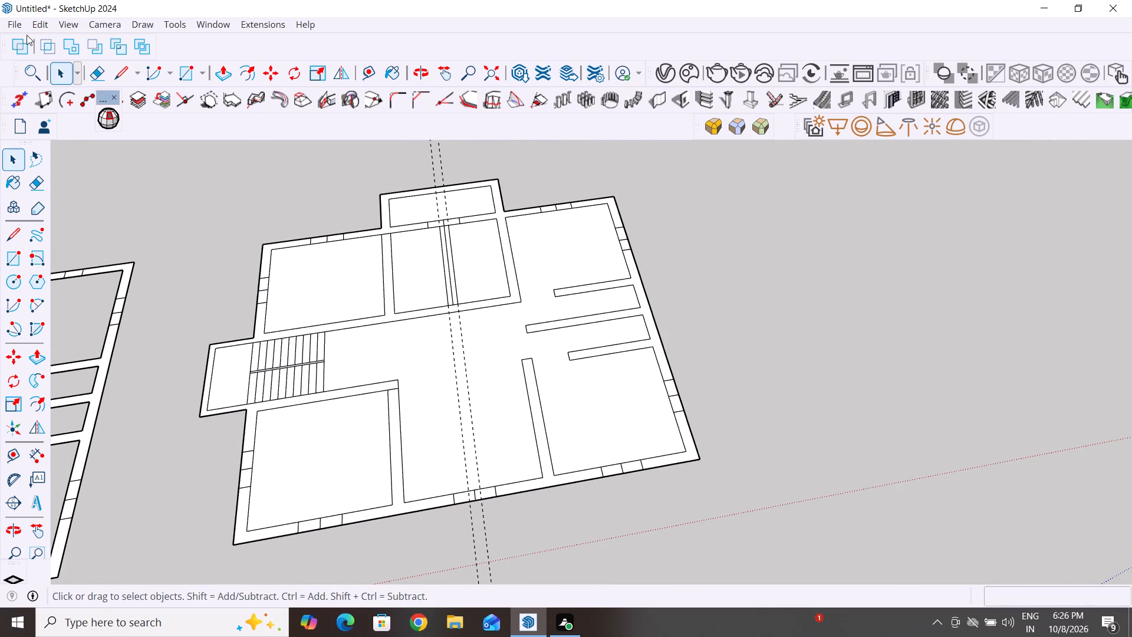
pyautogui.click(14, 22)
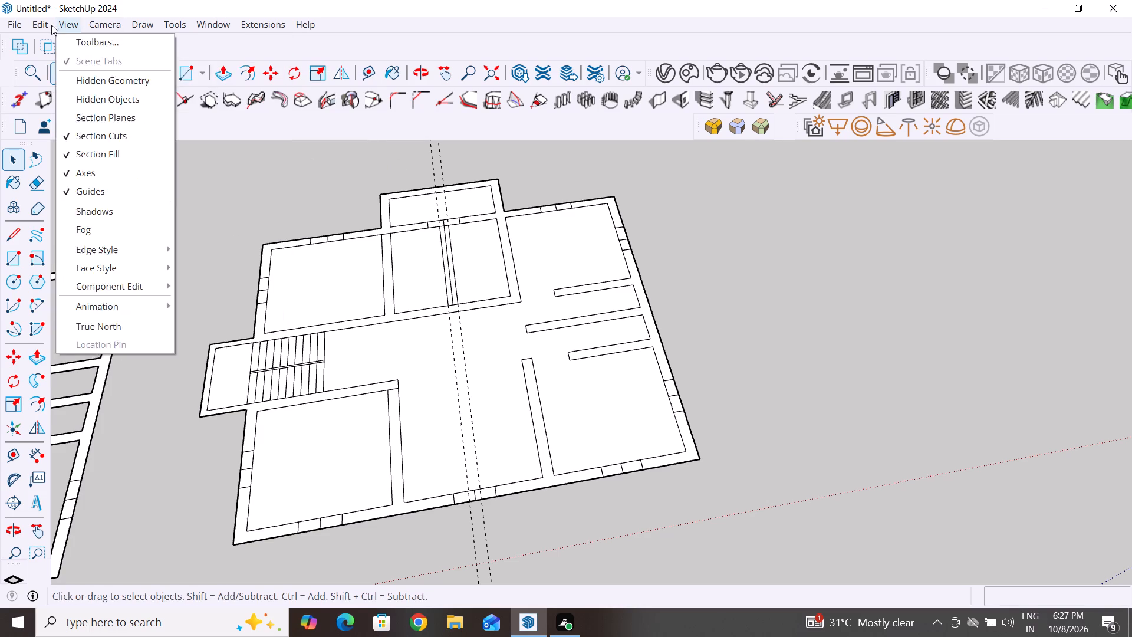
pyautogui.click(90, 173)
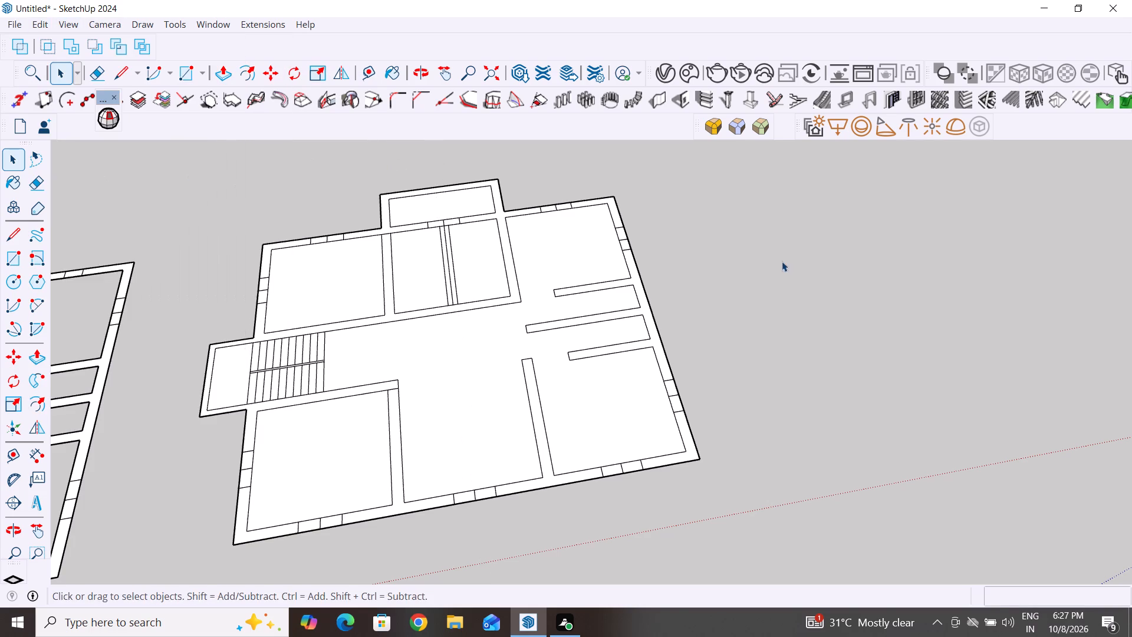
# Extend the middle room's two new wall lines 10" across the hall-side wall's thickness.
pyautogui.moveTo(785, 284); pyautogui.dragTo(738, 331, button='middle')
pyautogui.scroll(3, 431, 242)
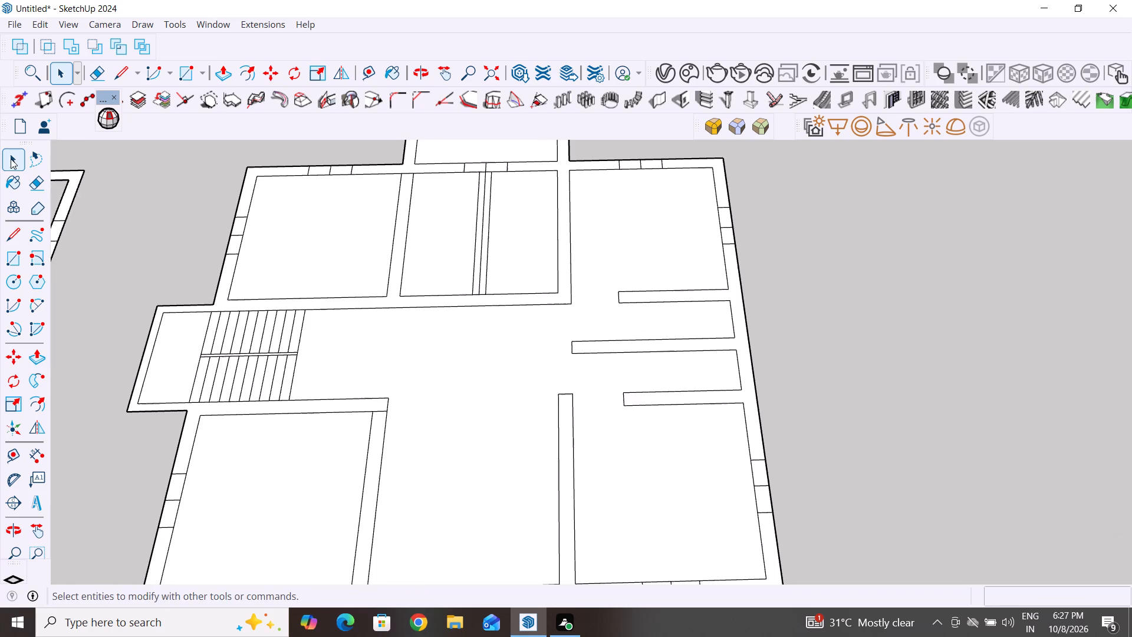
pyautogui.click(16, 225)
pyautogui.scroll(5, 495, 295)
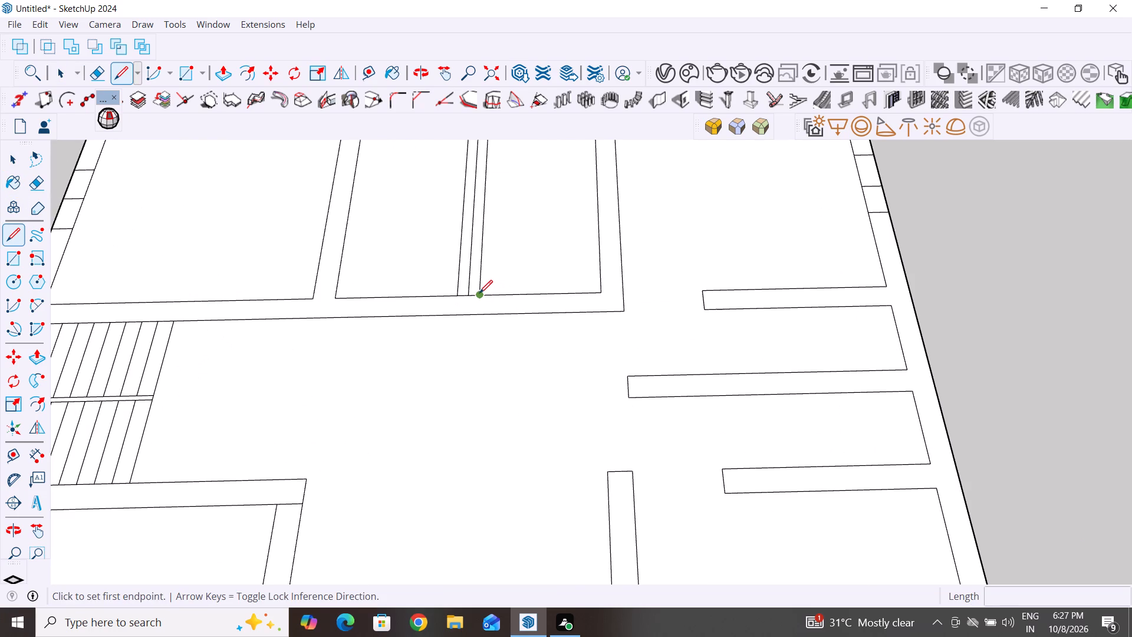
pyautogui.click(481, 293)
pyautogui.click(481, 311)
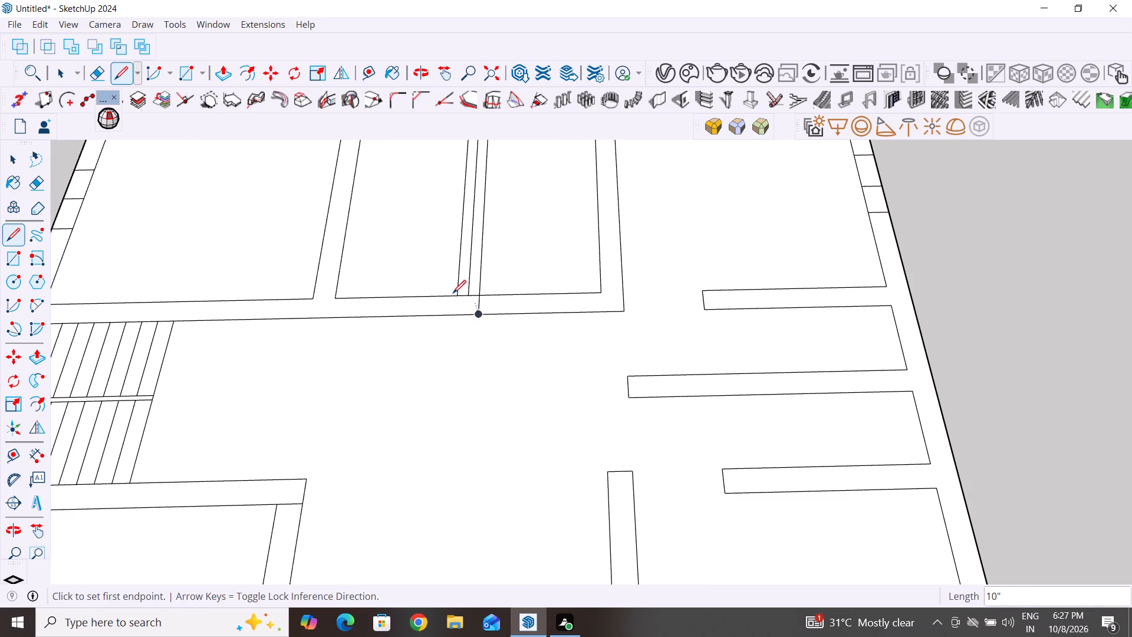
pyautogui.click(458, 298)
pyautogui.click(456, 316)
# Delete the centre line between the middle room's two new wall lines.
pyautogui.click(11, 168)
pyautogui.click(468, 290)
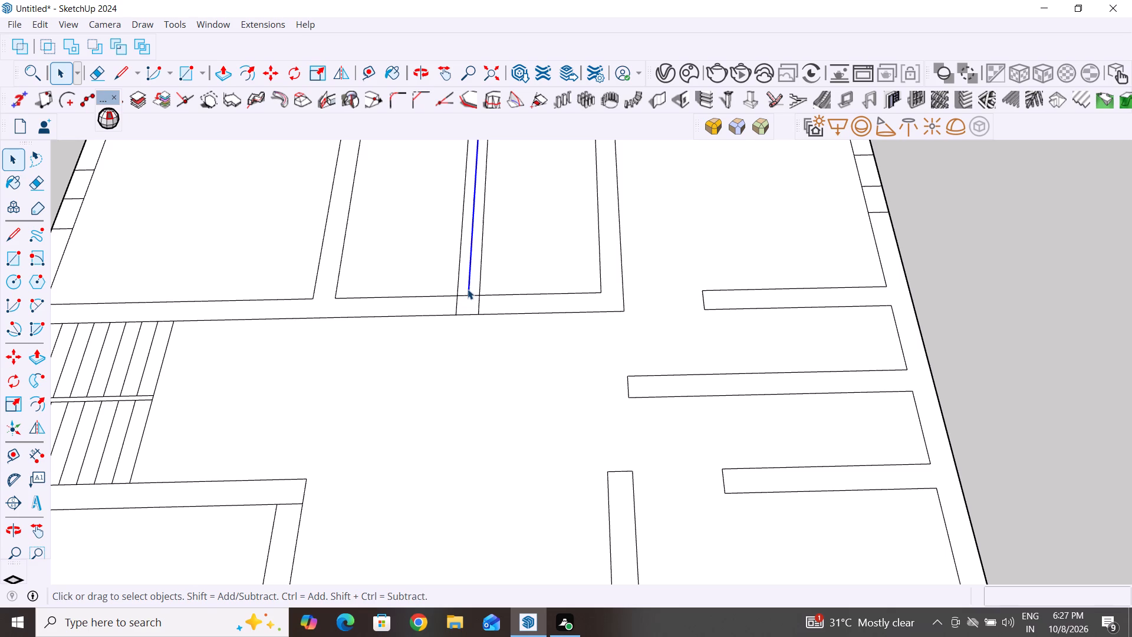
pyautogui.press('Delete')
# Close the door gap in the hall-side wall with a 3' 10" line on the room face and a 3' line on the hall face.
pyautogui.scroll(-3, 501, 342)
pyautogui.moveTo(516, 367); pyautogui.dragTo(498, 434, button='middle')
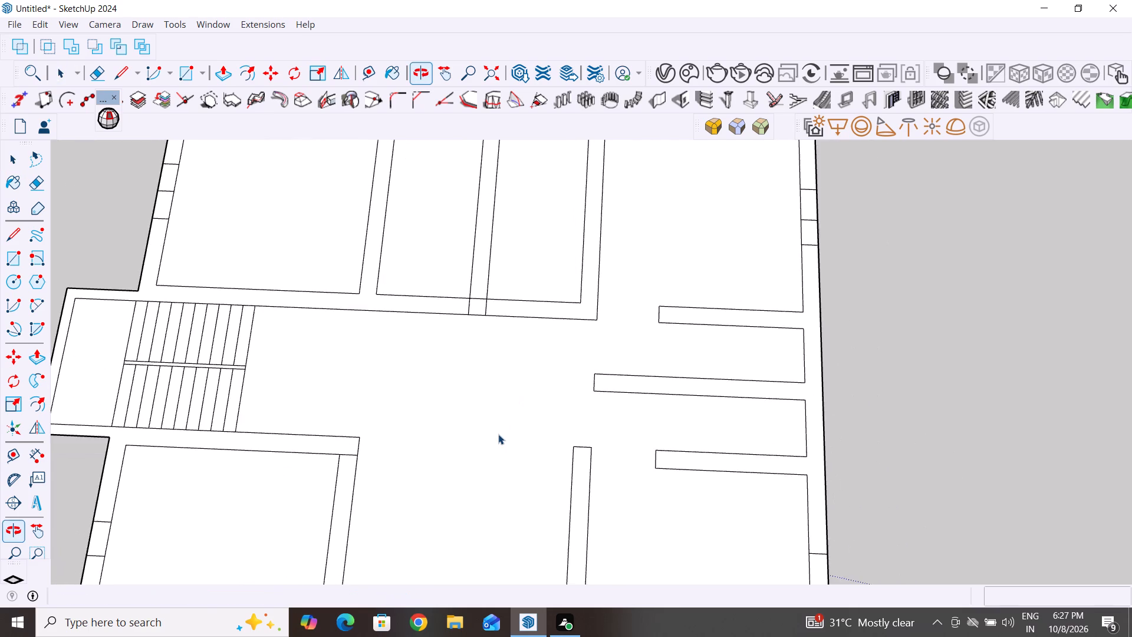
pyautogui.scroll(-6, 498, 434)
pyautogui.scroll(1, 539, 356)
pyautogui.moveTo(542, 351); pyautogui.dragTo(553, 389, button='middle')
pyautogui.scroll(2, 459, 374)
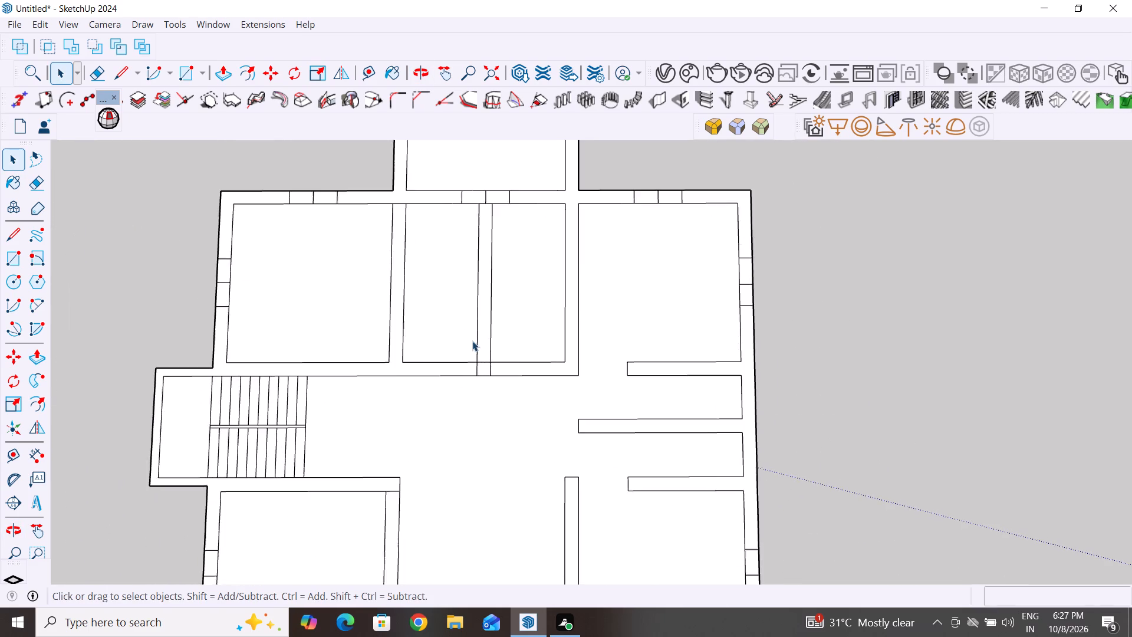
pyautogui.scroll(2, 472, 341)
pyautogui.moveTo(594, 410); pyautogui.dragTo(594, 424, button='middle')
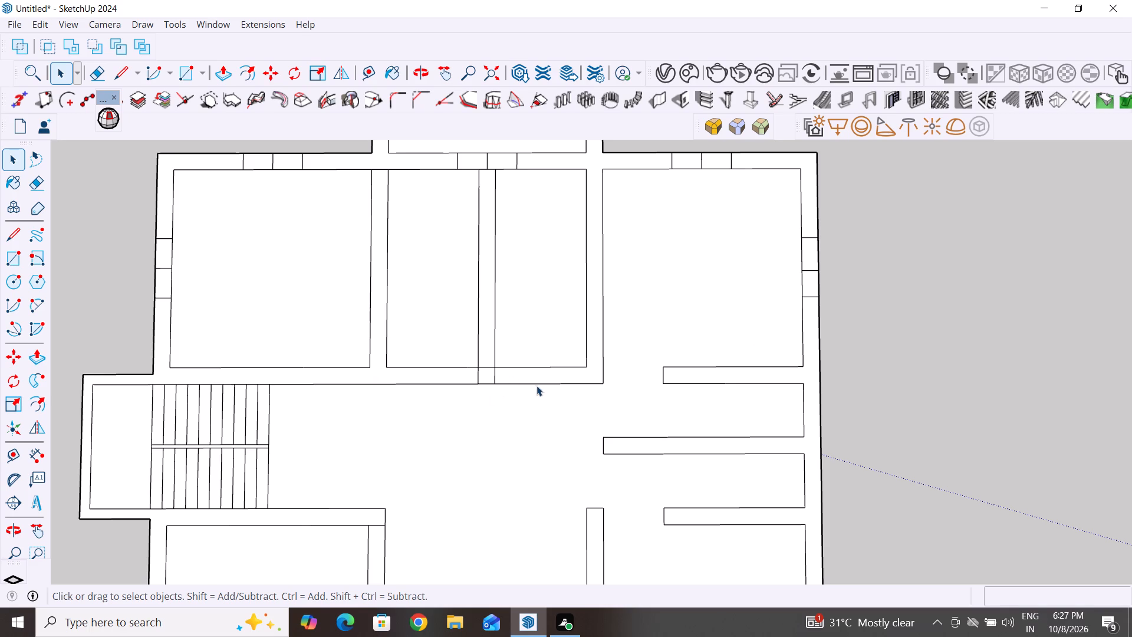
pyautogui.moveTo(14, 233); pyautogui.dragTo(35, 245)
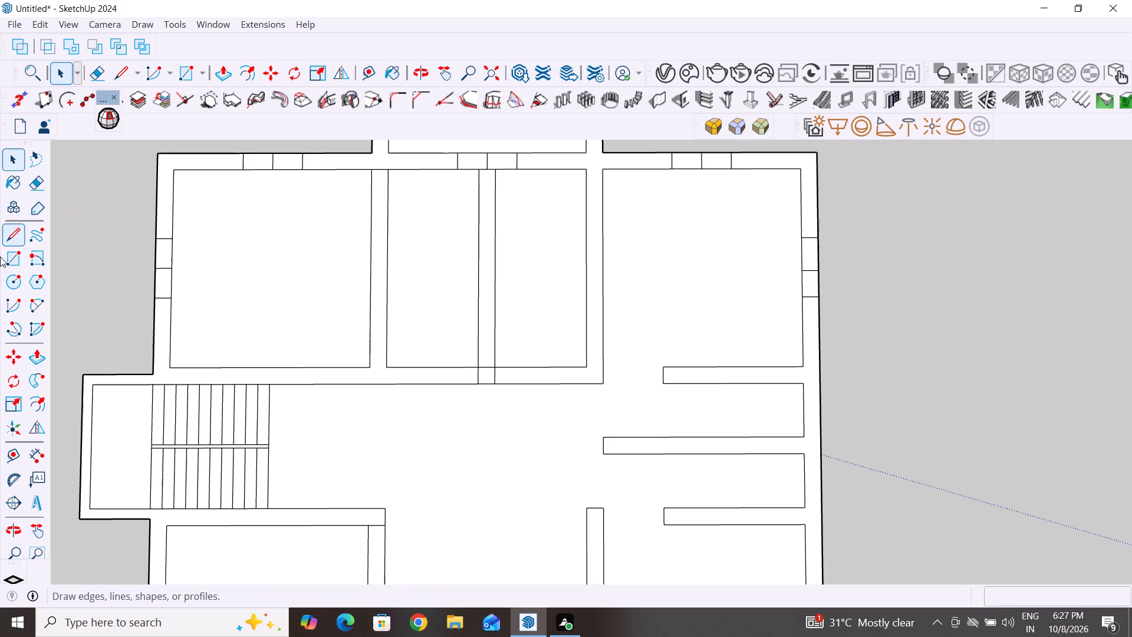
pyautogui.click(15, 236)
pyautogui.click(587, 366)
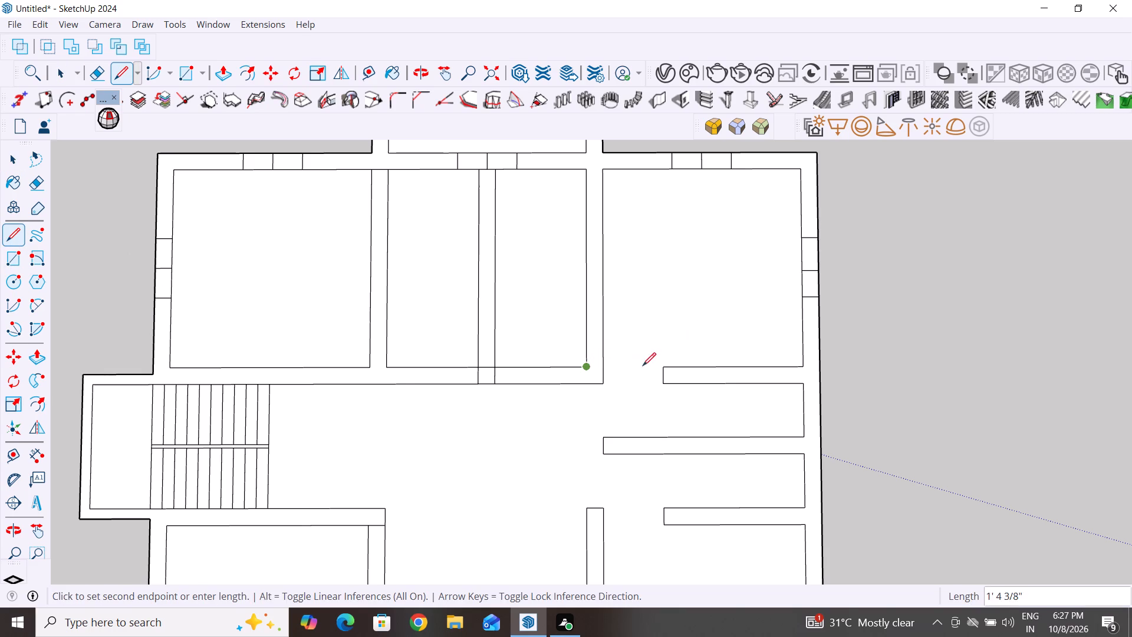
pyautogui.click(663, 366)
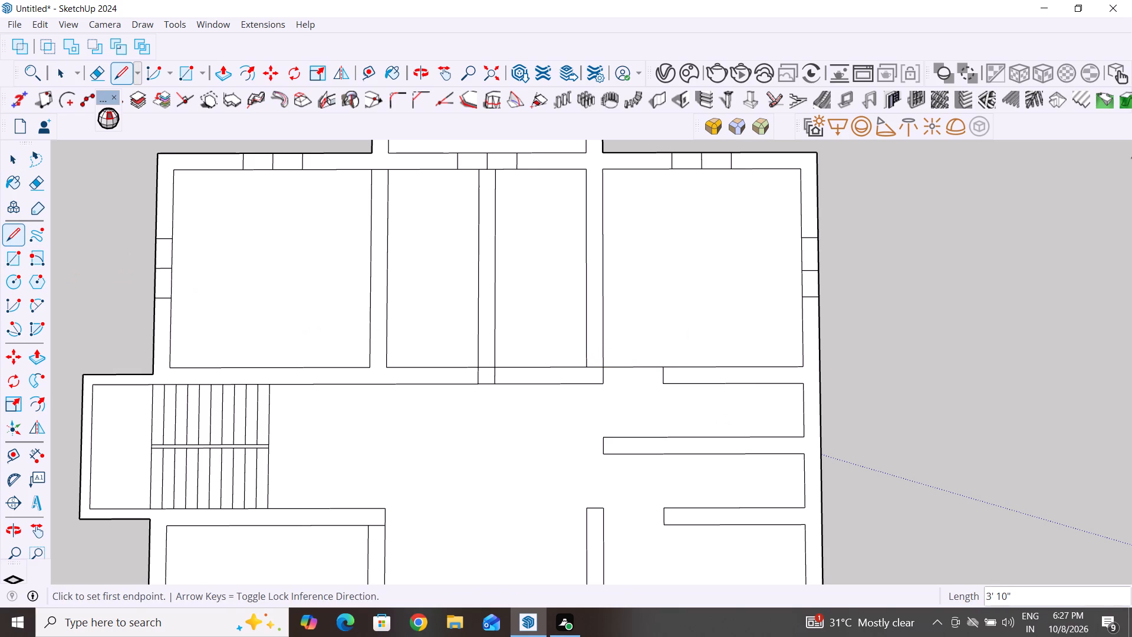
pyautogui.click(16, 237)
pyautogui.click(602, 385)
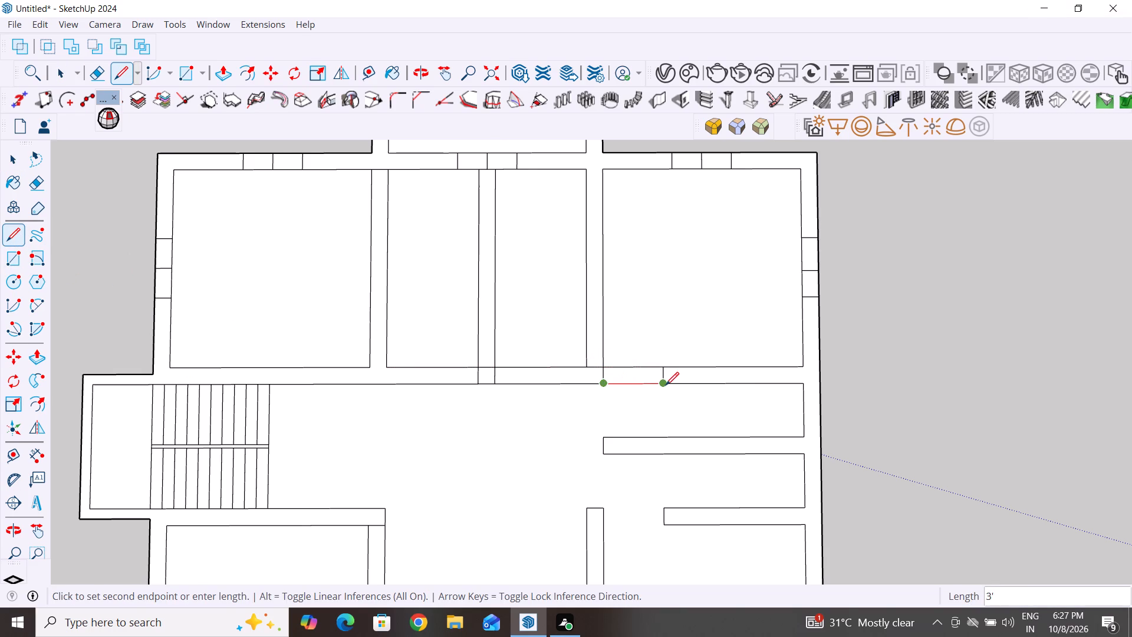
pyautogui.click(666, 385)
# Draw a 10" line across the stair-side partition's hall end and another across the far partition's window-wall end.
pyautogui.click(17, 232)
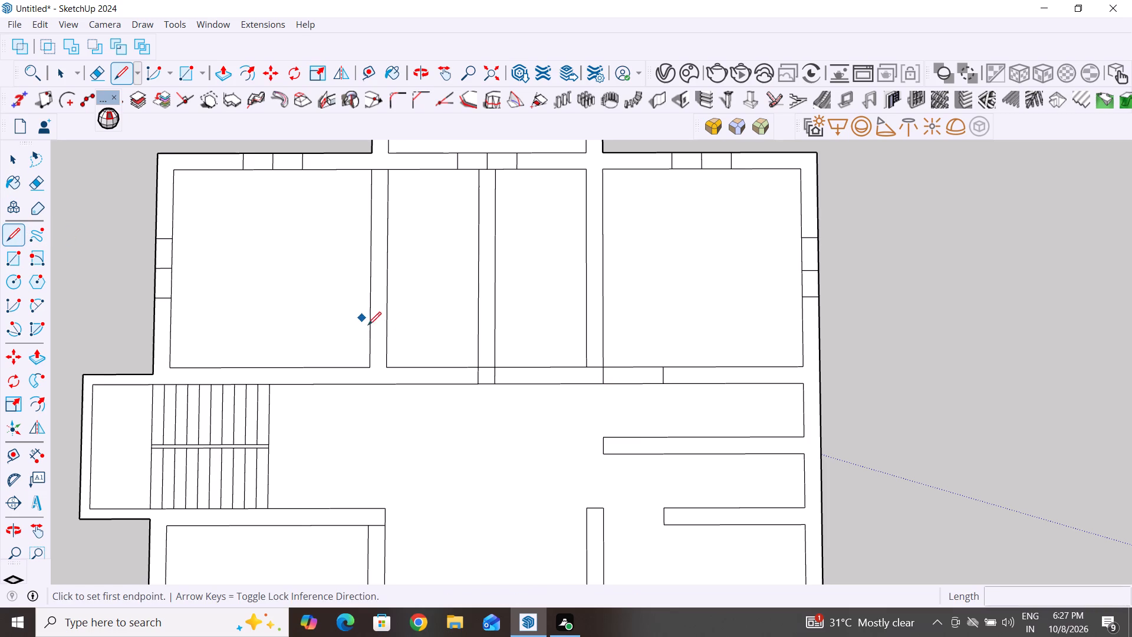
pyautogui.click(367, 369)
pyautogui.click(386, 369)
pyautogui.click(24, 162)
pyautogui.scroll(-2, 461, 382)
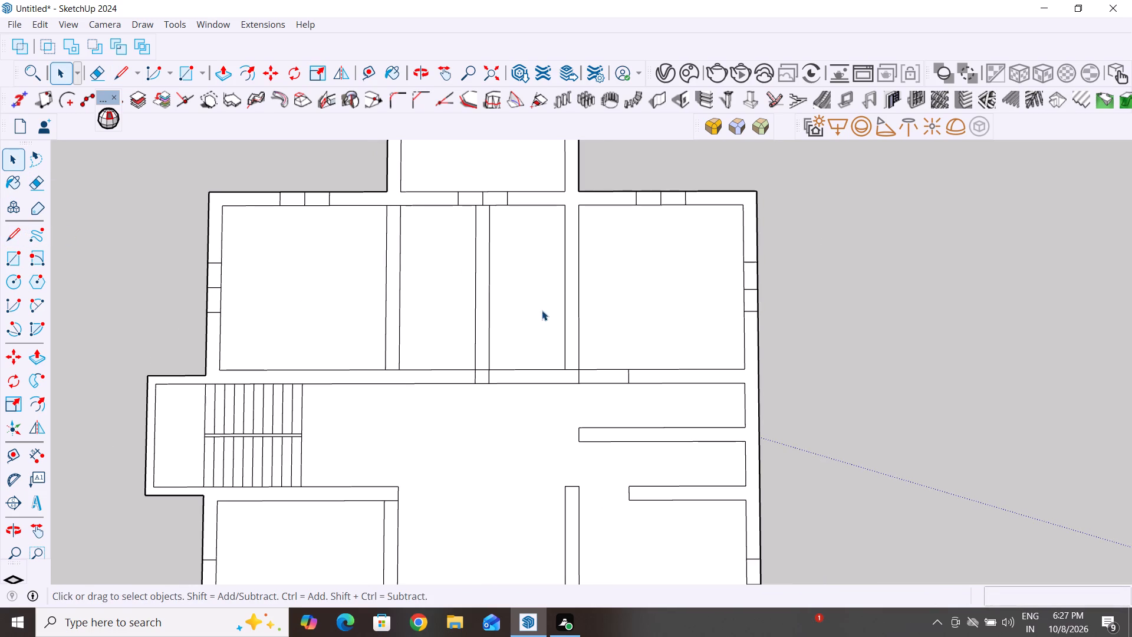
pyautogui.click(17, 228)
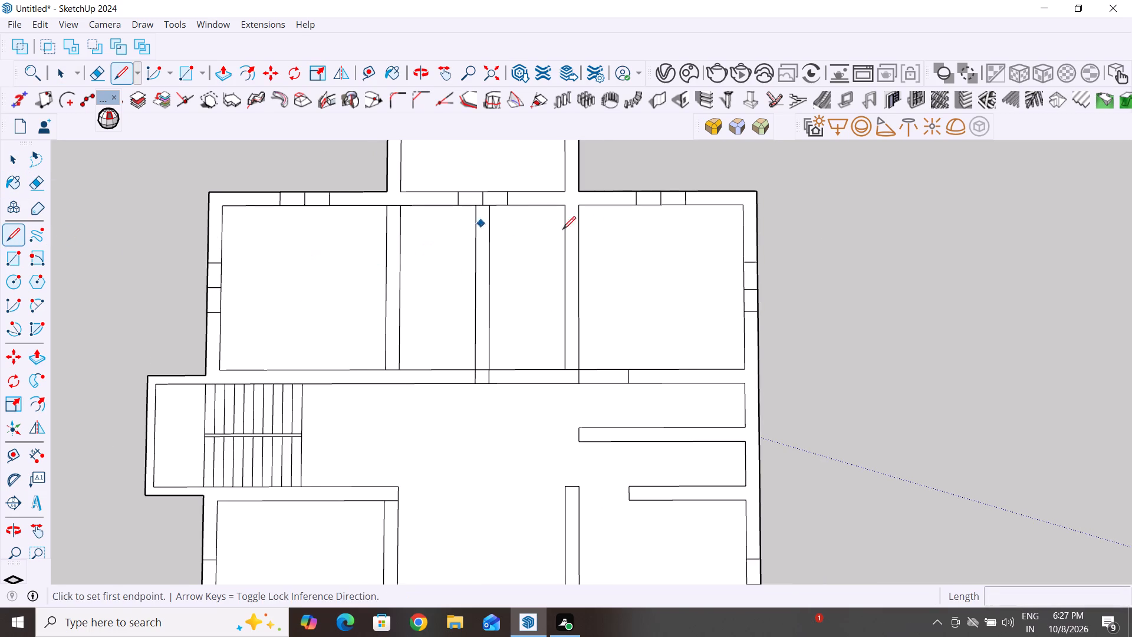
pyautogui.click(562, 209)
pyautogui.click(580, 206)
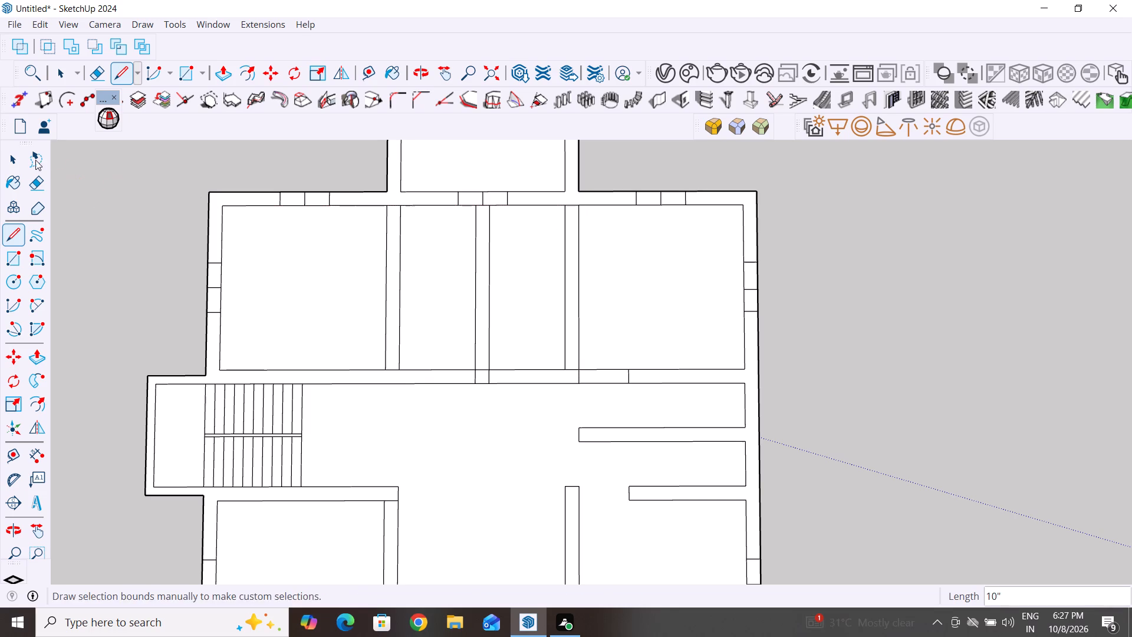
pyautogui.click(12, 158)
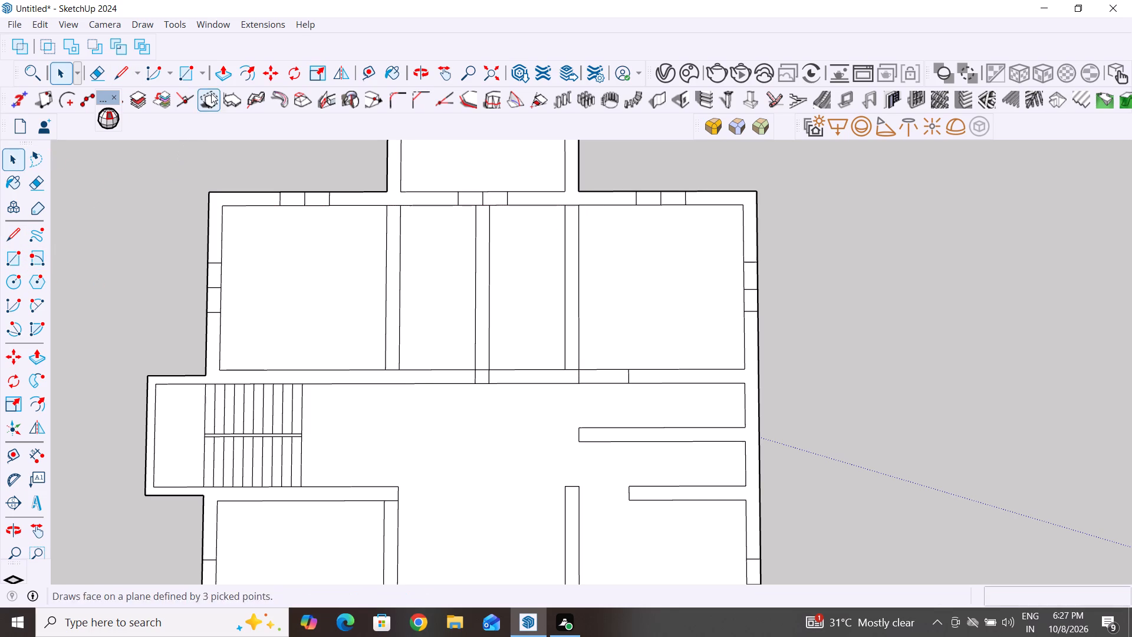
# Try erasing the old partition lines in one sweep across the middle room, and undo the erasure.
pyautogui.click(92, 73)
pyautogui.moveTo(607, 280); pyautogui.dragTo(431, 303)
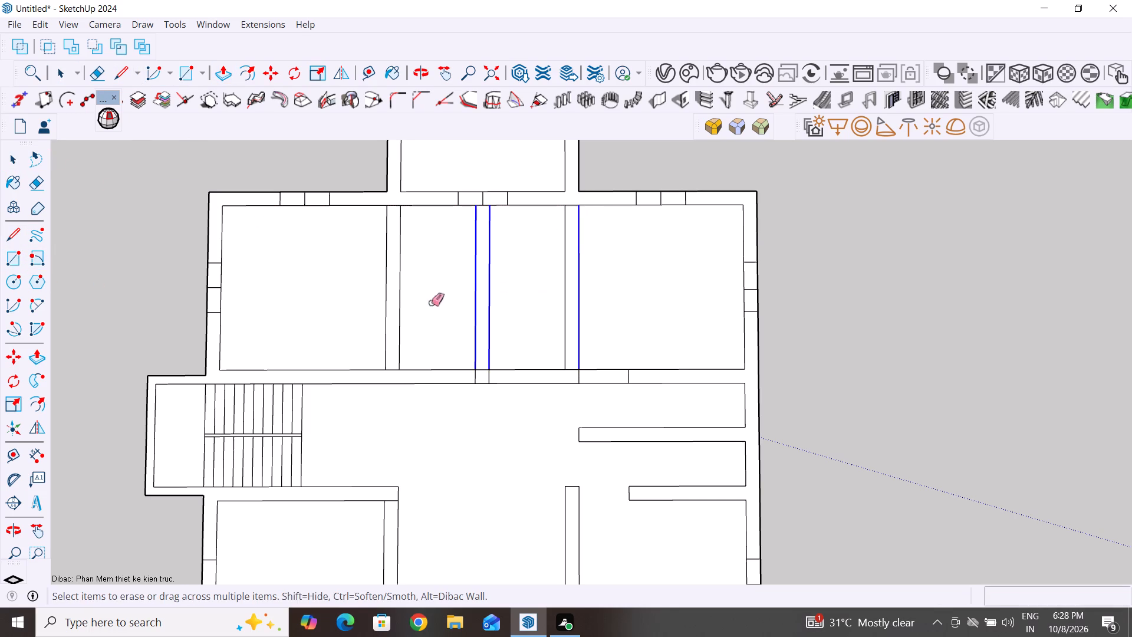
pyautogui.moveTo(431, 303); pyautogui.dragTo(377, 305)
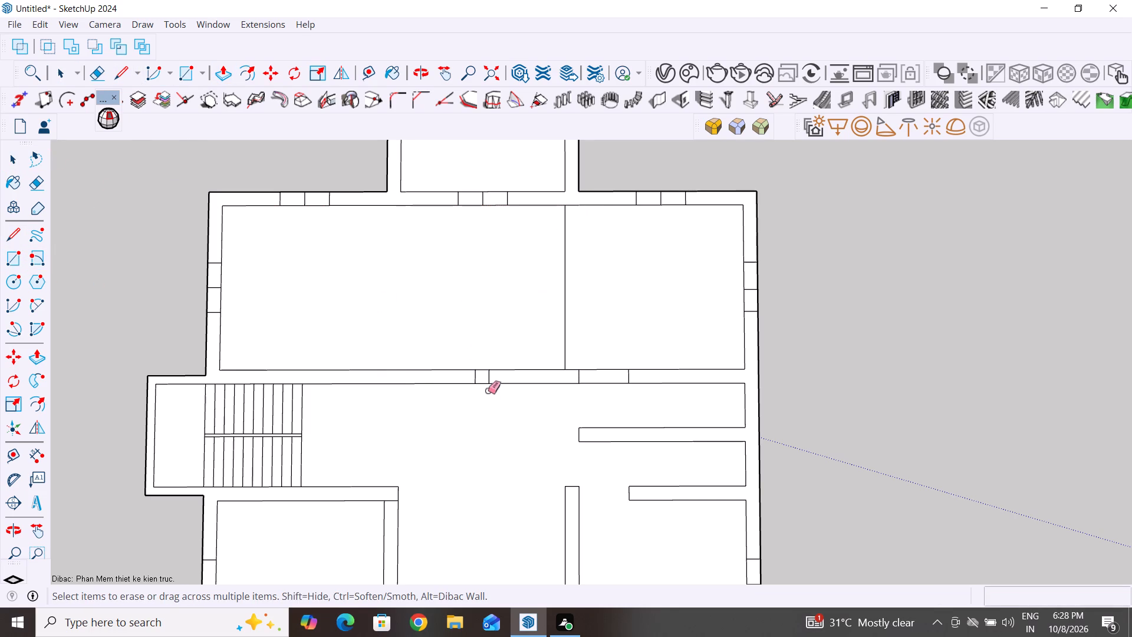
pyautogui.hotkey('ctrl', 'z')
# Erase both lines of each old partition flanking the middle room, keeping the new central wall.
pyautogui.moveTo(593, 318); pyautogui.dragTo(552, 316)
pyautogui.moveTo(428, 311); pyautogui.dragTo(321, 311)
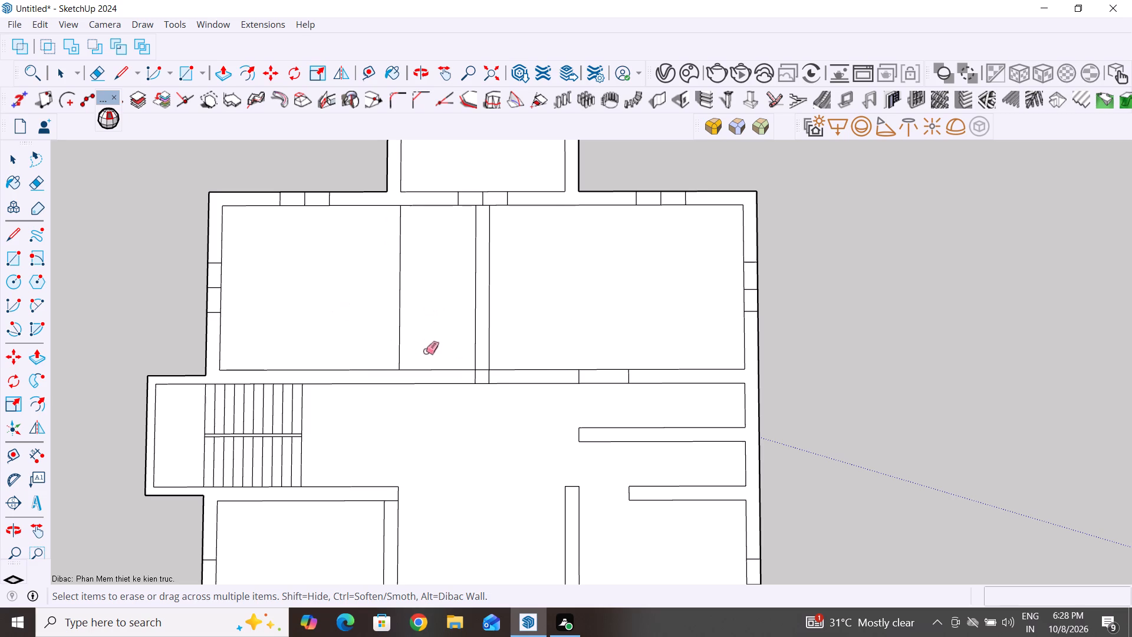
pyautogui.moveTo(440, 290); pyautogui.dragTo(336, 296)
# Erase the tread lines across both stair flights in the plan copy with the new central wall.
pyautogui.scroll(-1, 307, 428)
pyautogui.scroll(-8, 470, 308)
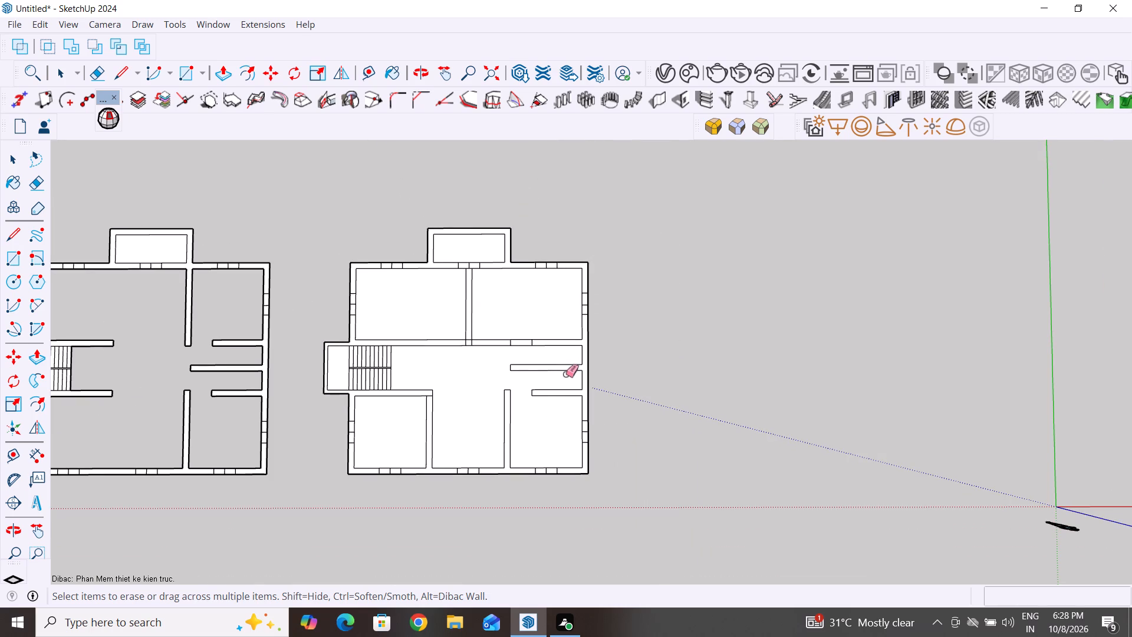
pyautogui.scroll(3, 399, 377)
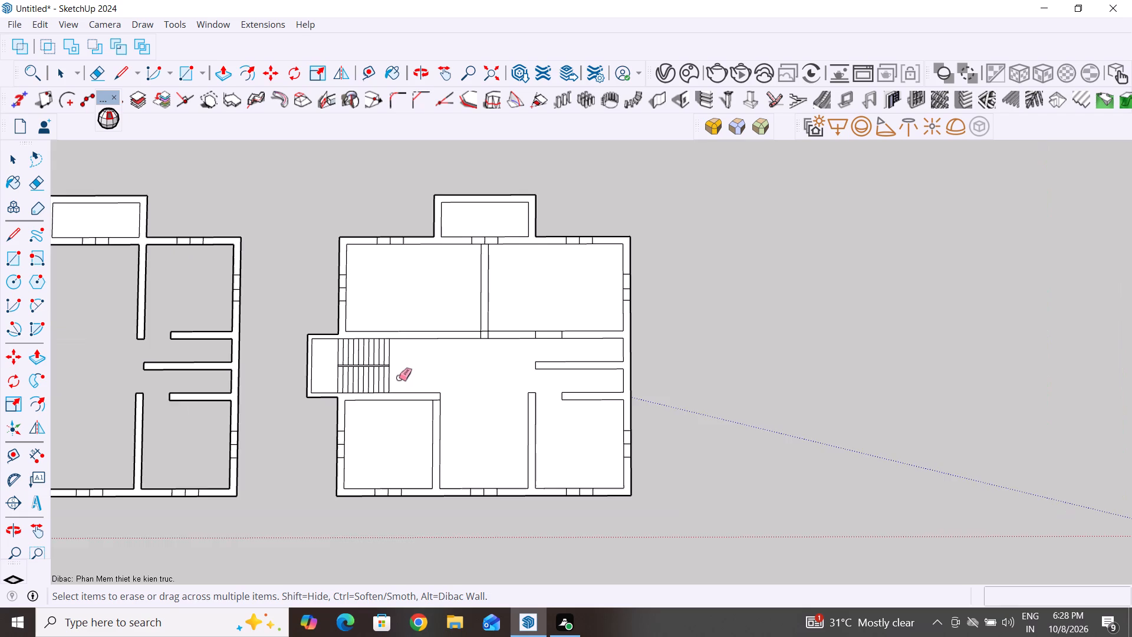
pyautogui.scroll(5, 304, 384)
pyautogui.moveTo(351, 380); pyautogui.dragTo(373, 382)
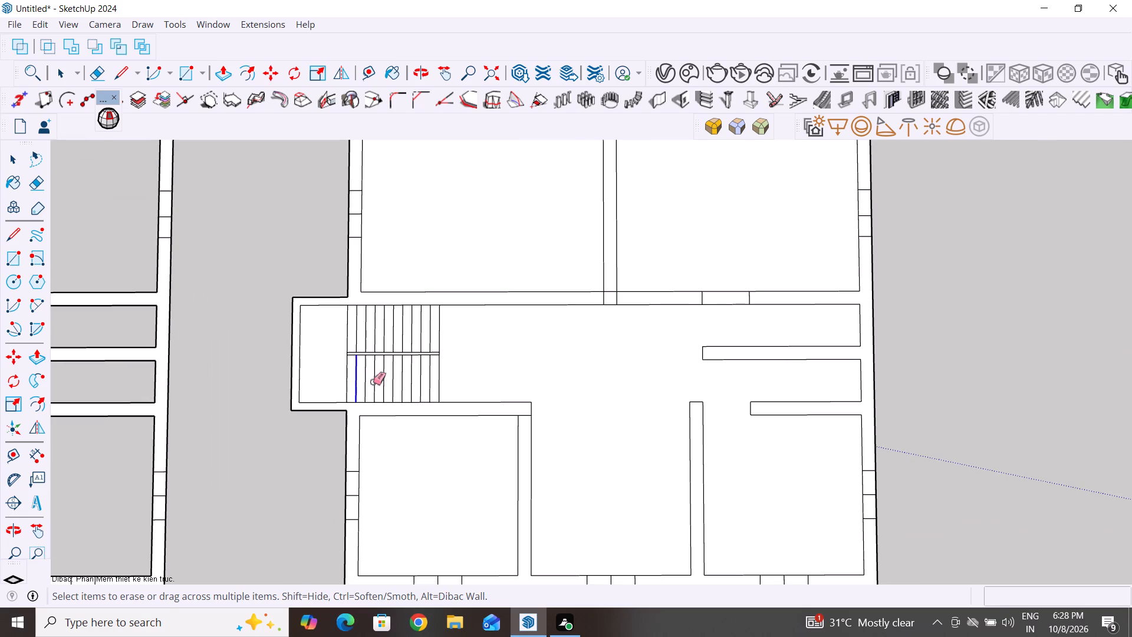
pyautogui.moveTo(373, 382); pyautogui.dragTo(449, 382)
pyautogui.moveTo(458, 320); pyautogui.dragTo(350, 333)
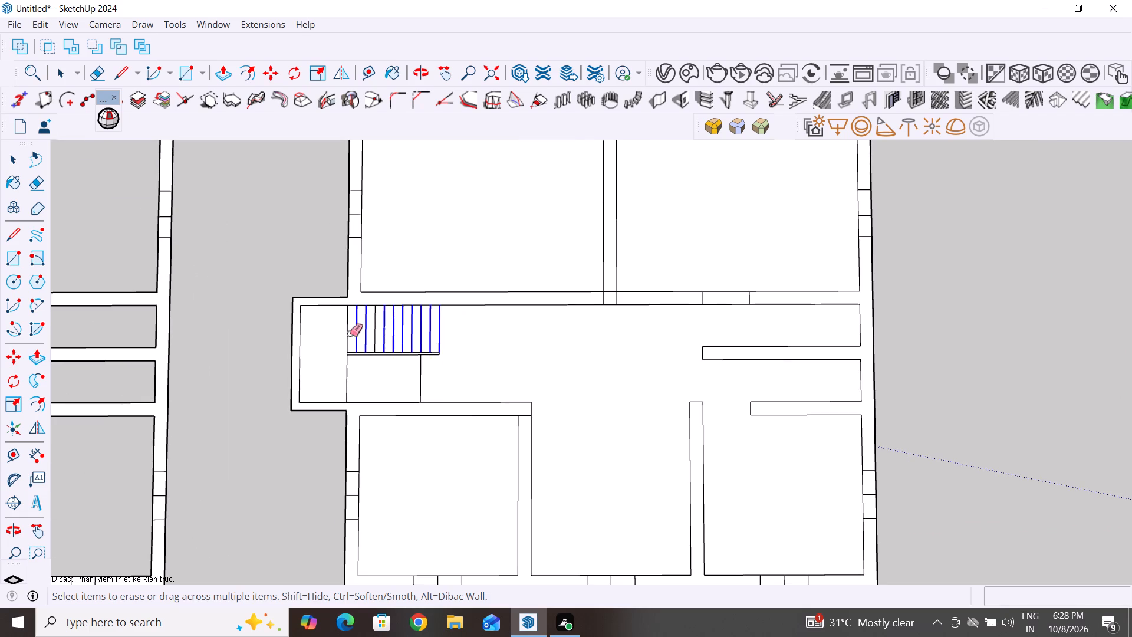
pyautogui.moveTo(350, 333); pyautogui.dragTo(357, 333)
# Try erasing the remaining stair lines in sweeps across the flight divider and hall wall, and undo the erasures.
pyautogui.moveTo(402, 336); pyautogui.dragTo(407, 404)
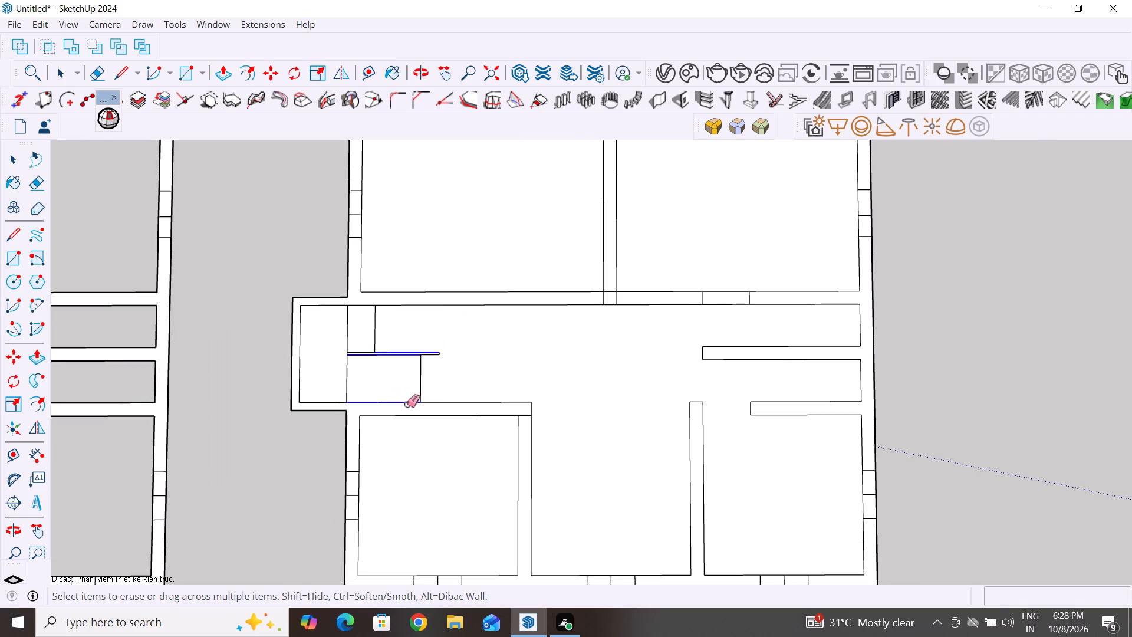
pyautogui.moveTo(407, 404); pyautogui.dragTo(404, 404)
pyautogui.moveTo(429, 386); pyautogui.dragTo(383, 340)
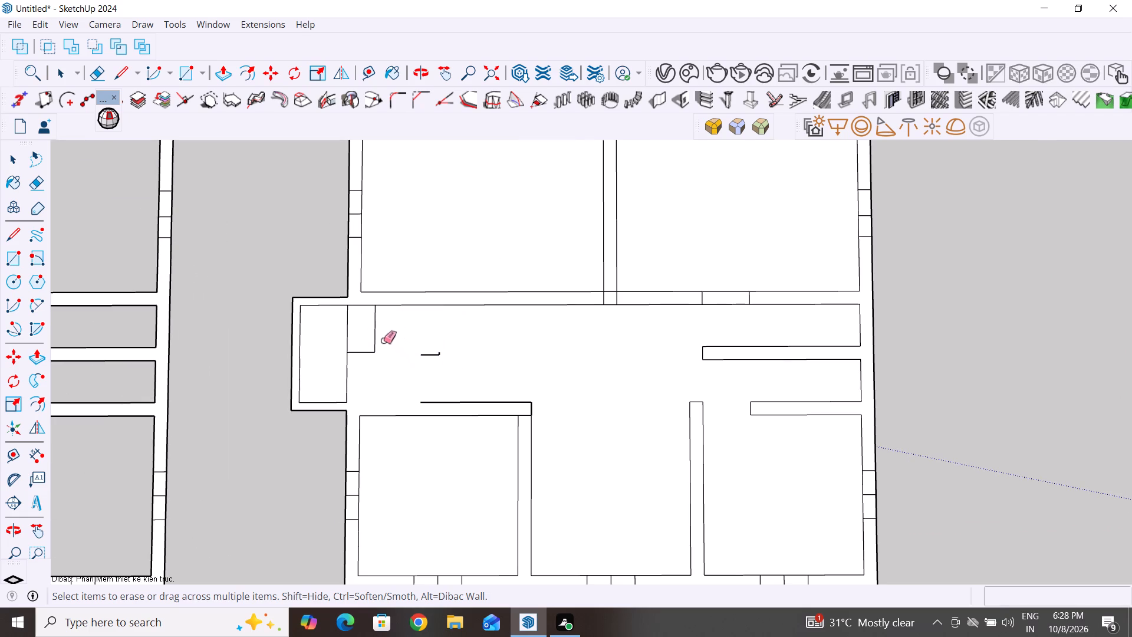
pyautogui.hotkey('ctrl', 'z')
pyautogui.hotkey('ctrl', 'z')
# Erase the leftover tread in each flight and the divider lines between the flights, keeping the landing line.
pyautogui.keyDown('ctrl'); pyautogui.click(388, 337); pyautogui.keyUp('ctrl')
pyautogui.keyDown('ctrl'); pyautogui.moveTo(389, 337); pyautogui.dragTo(398, 336); pyautogui.keyUp('ctrl')
pyautogui.moveTo(435, 379); pyautogui.dragTo(414, 364)
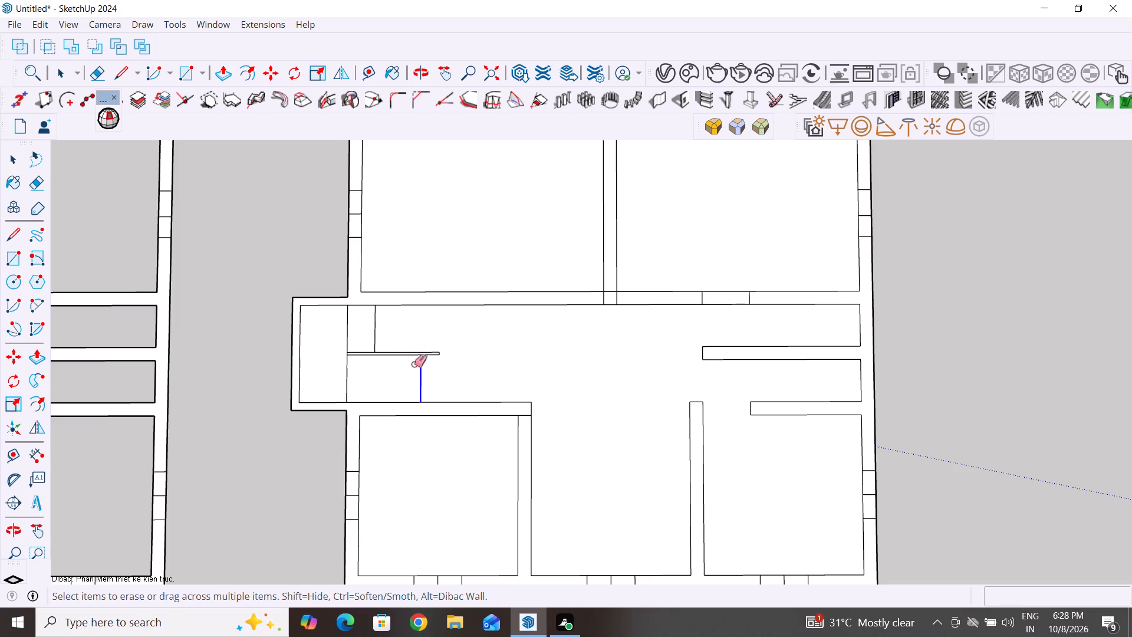
pyautogui.moveTo(414, 364); pyautogui.dragTo(367, 336)
pyautogui.moveTo(411, 339); pyautogui.dragTo(417, 372)
pyautogui.moveTo(428, 347); pyautogui.dragTo(429, 374)
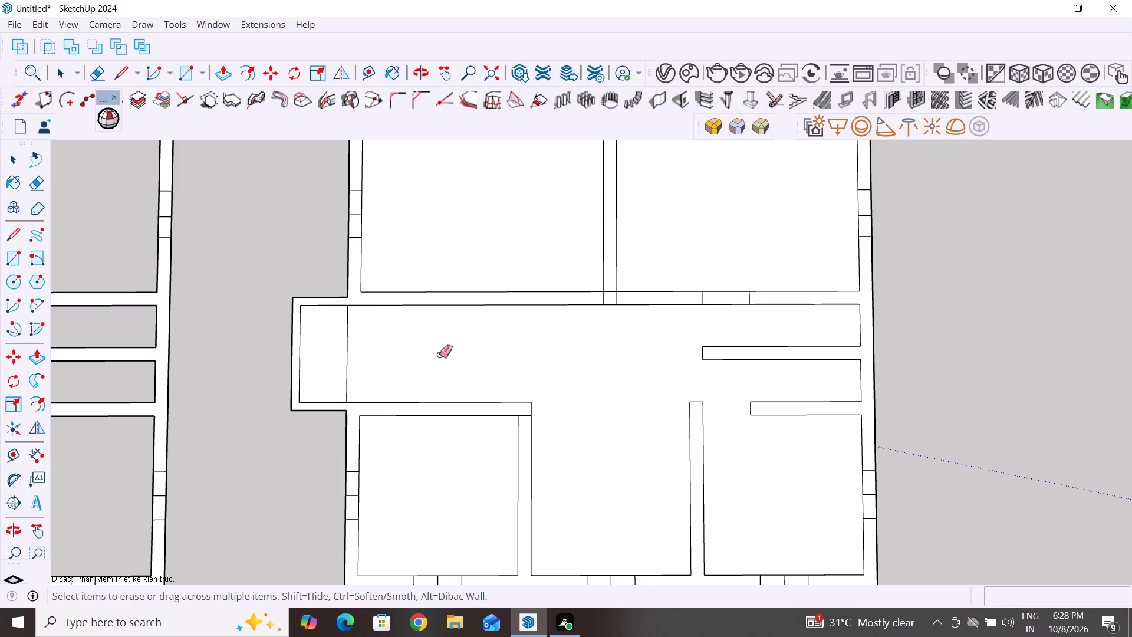
pyautogui.moveTo(446, 350); pyautogui.dragTo(437, 352)
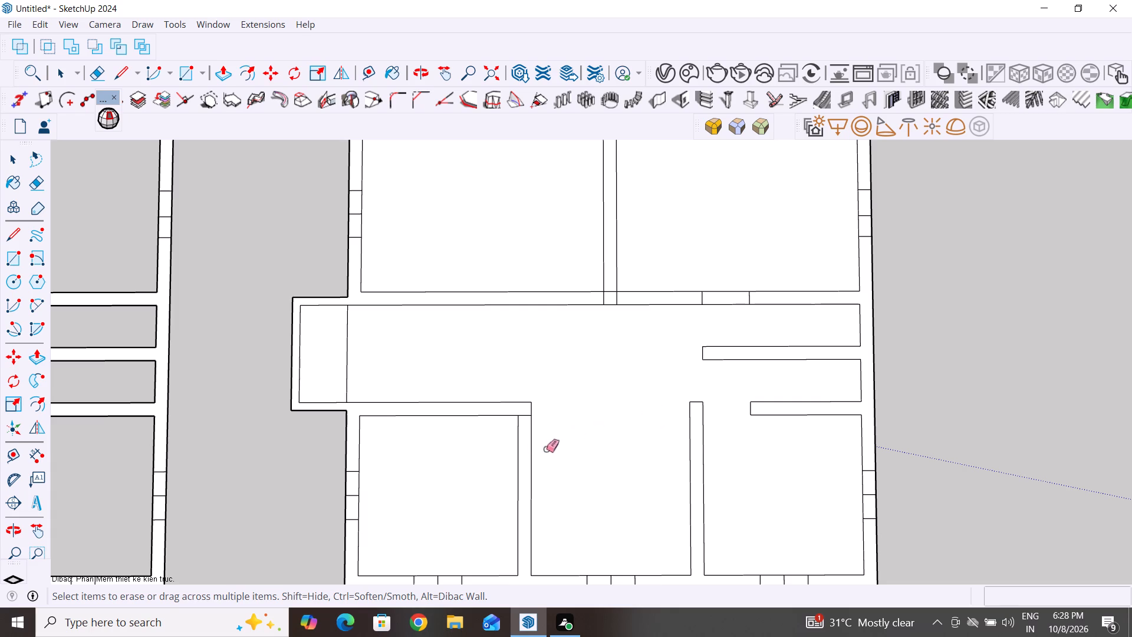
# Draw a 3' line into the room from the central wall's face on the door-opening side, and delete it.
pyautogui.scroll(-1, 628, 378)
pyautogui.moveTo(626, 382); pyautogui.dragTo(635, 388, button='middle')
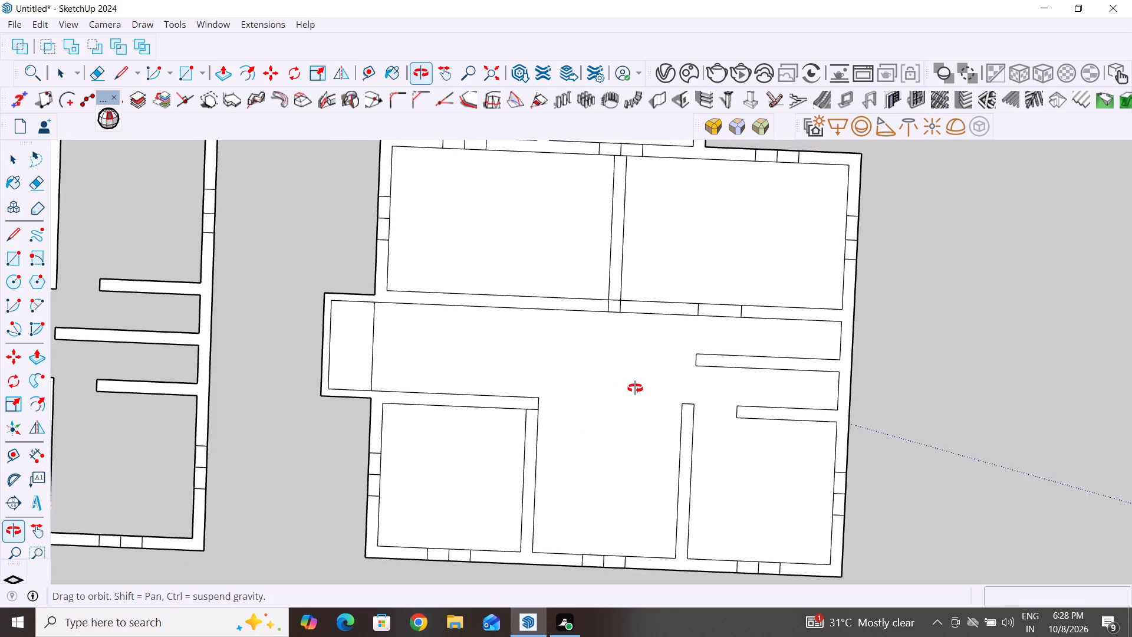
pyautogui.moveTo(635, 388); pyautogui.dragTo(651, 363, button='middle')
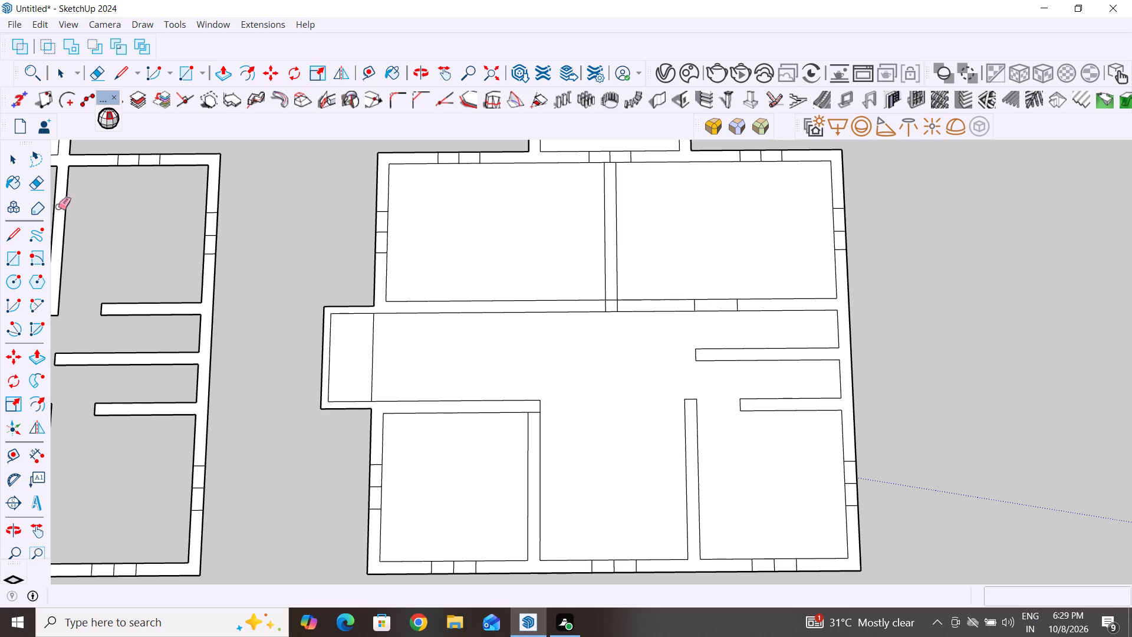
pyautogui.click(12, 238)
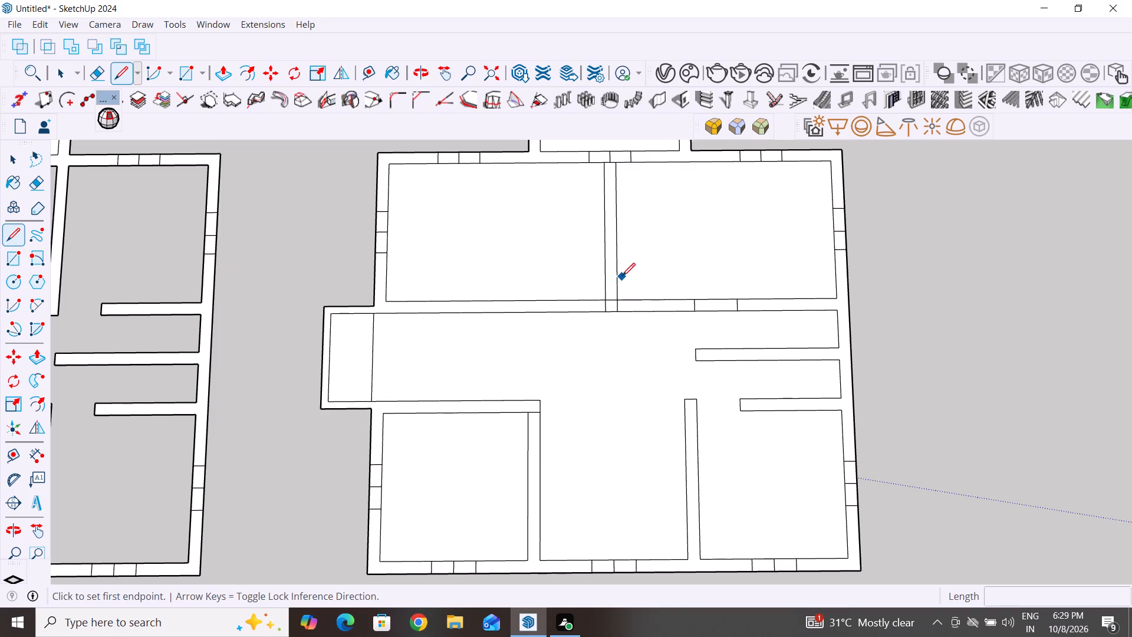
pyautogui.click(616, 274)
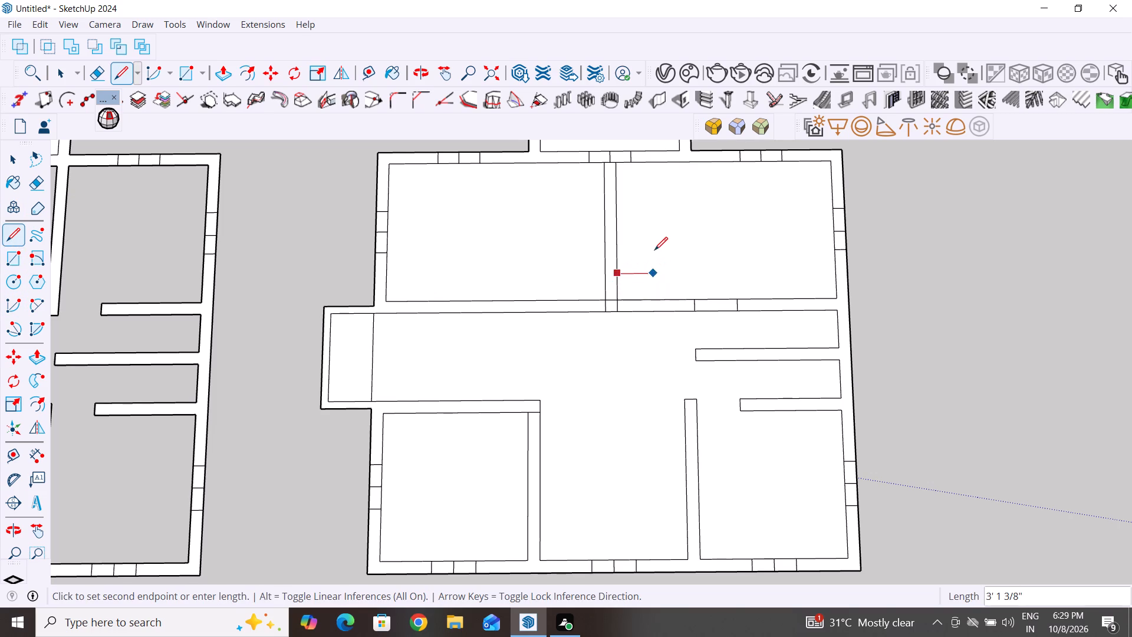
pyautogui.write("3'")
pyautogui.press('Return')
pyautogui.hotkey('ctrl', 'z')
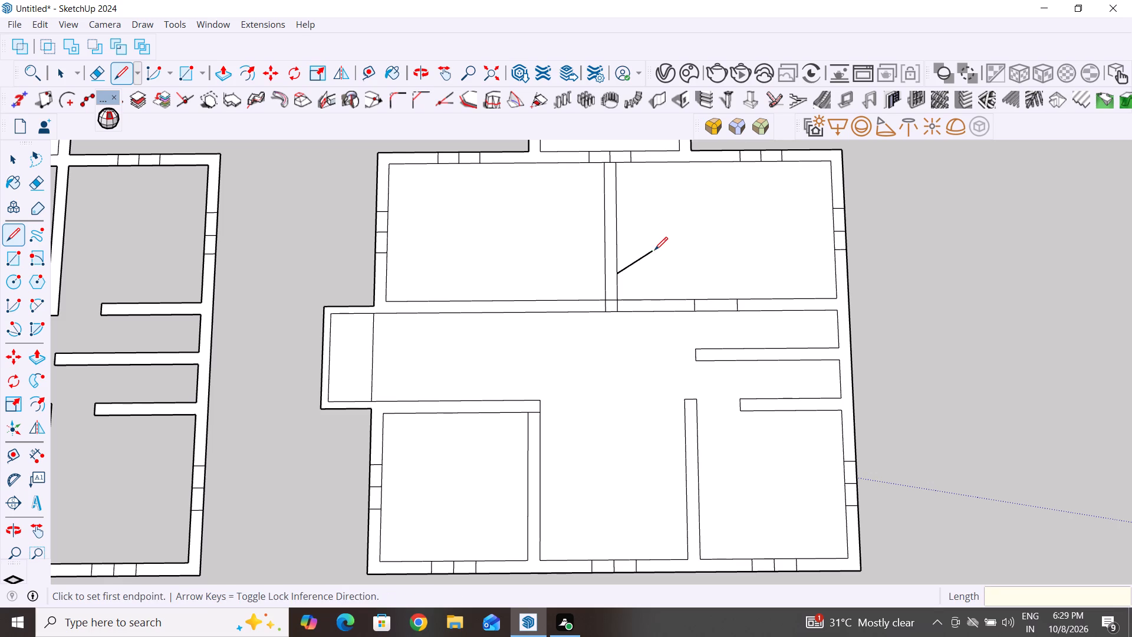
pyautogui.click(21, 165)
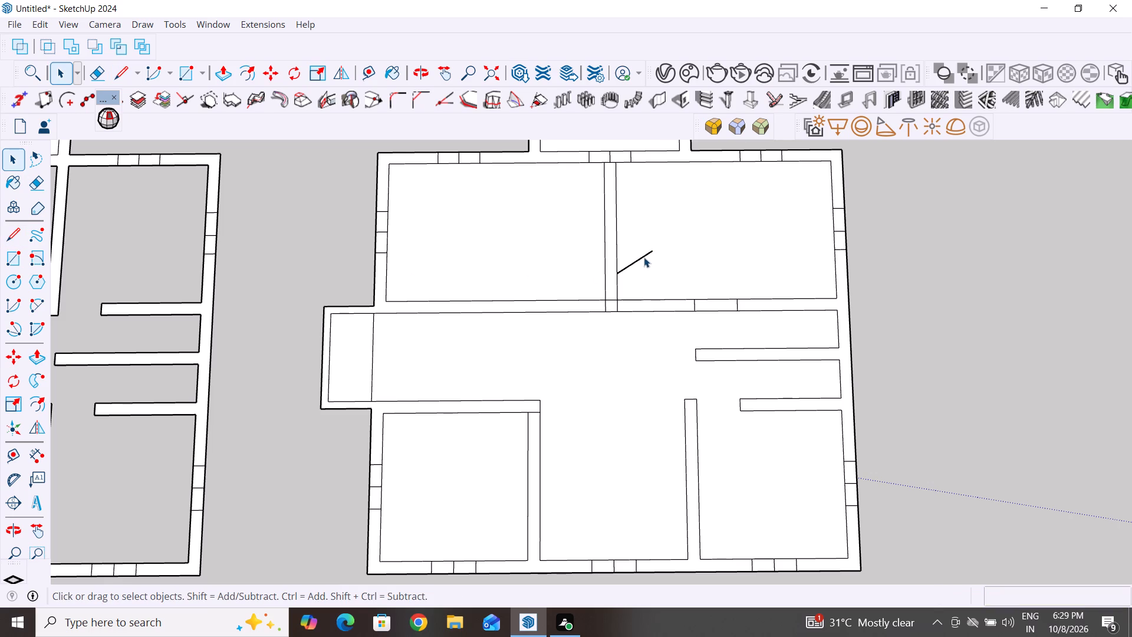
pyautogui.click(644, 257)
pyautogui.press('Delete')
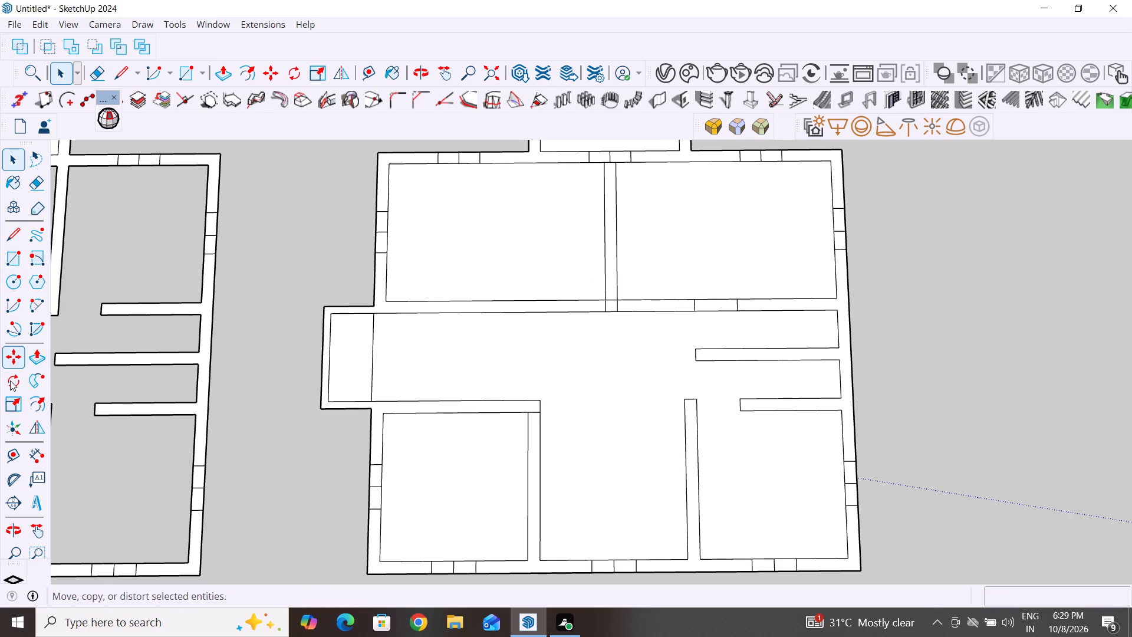
# Place guides along both faces of the central wall, 10" apart, running across the hall to the opposite outer wall.
pyautogui.click(14, 457)
pyautogui.click(615, 291)
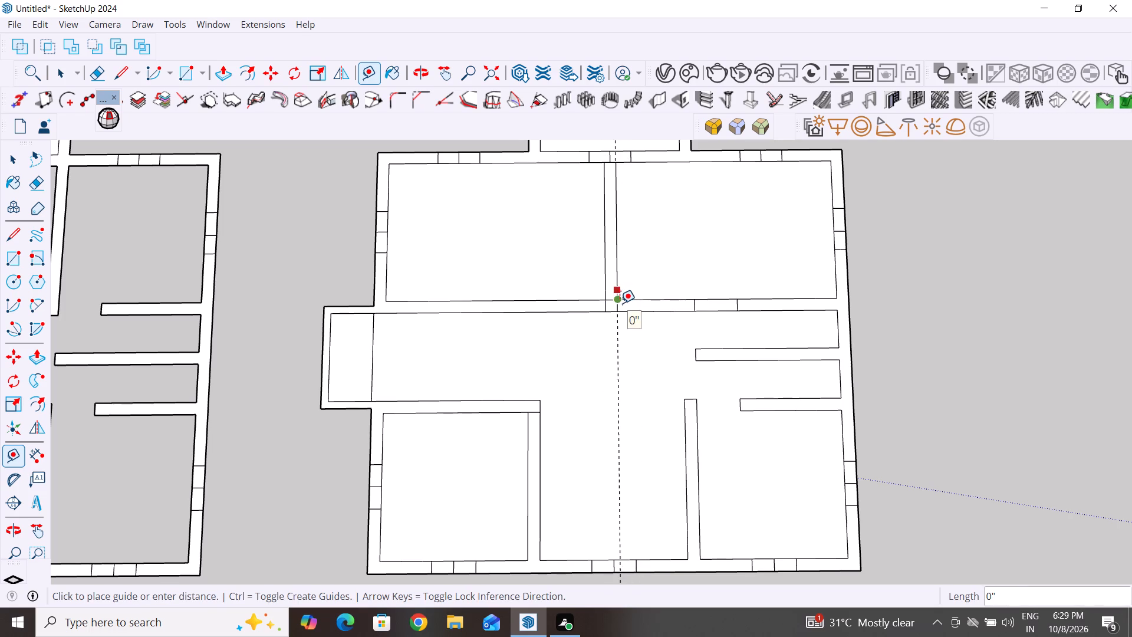
pyautogui.click(620, 303)
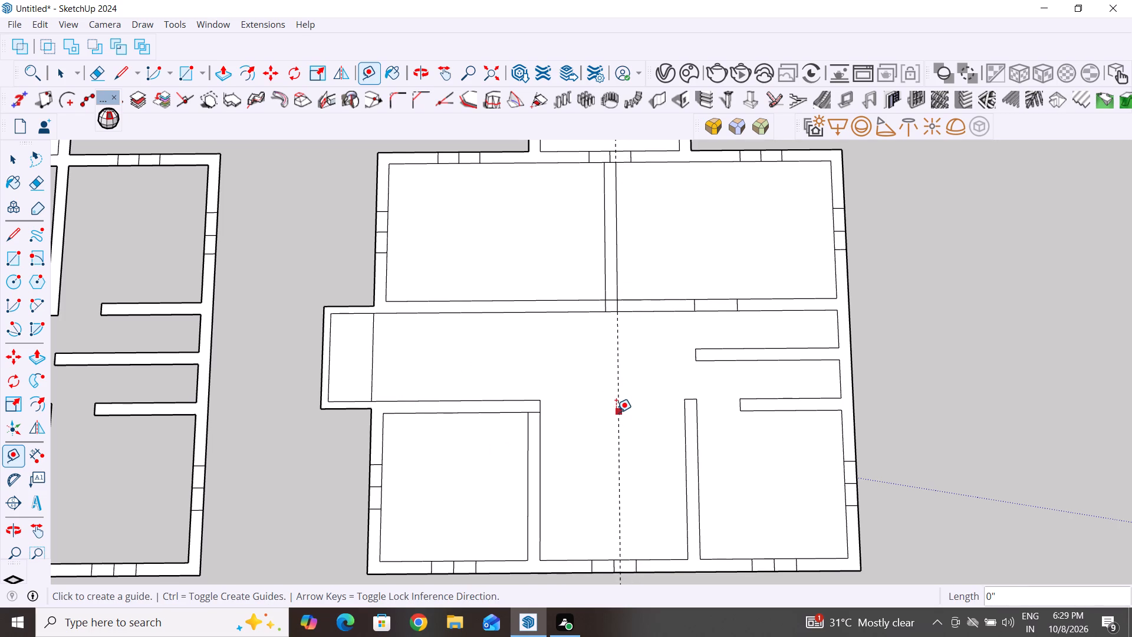
pyautogui.click(616, 412)
pyautogui.click(603, 311)
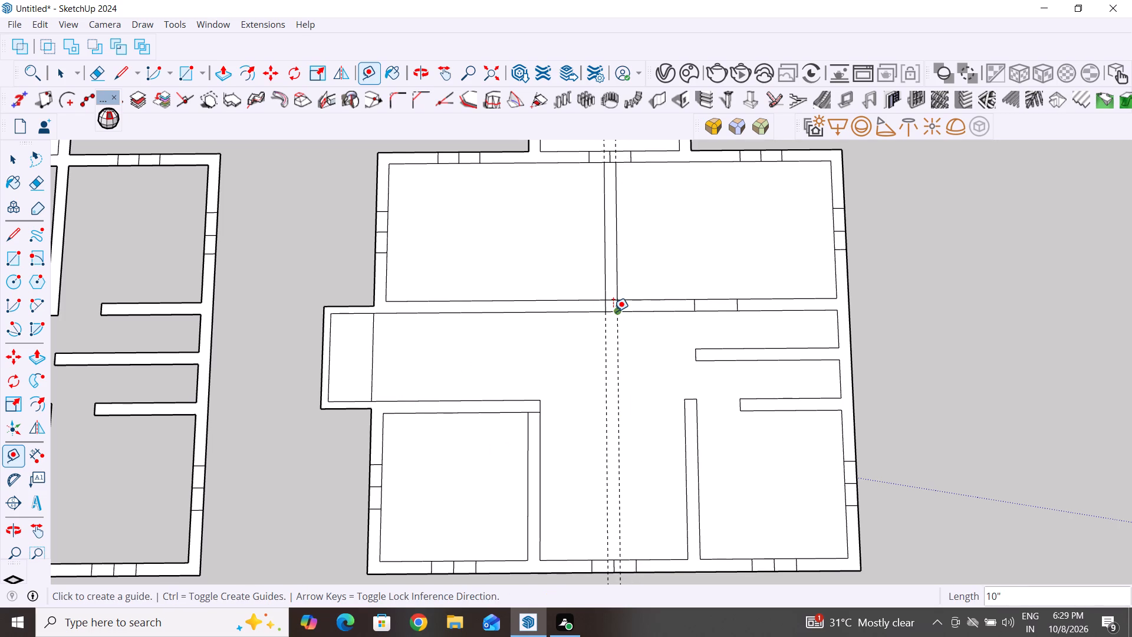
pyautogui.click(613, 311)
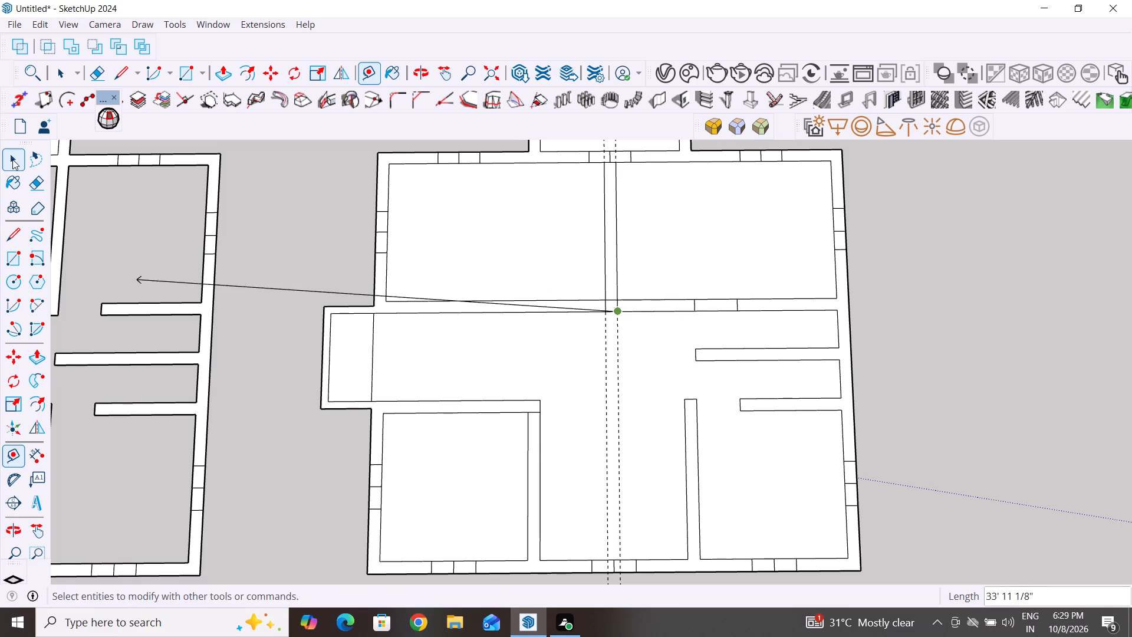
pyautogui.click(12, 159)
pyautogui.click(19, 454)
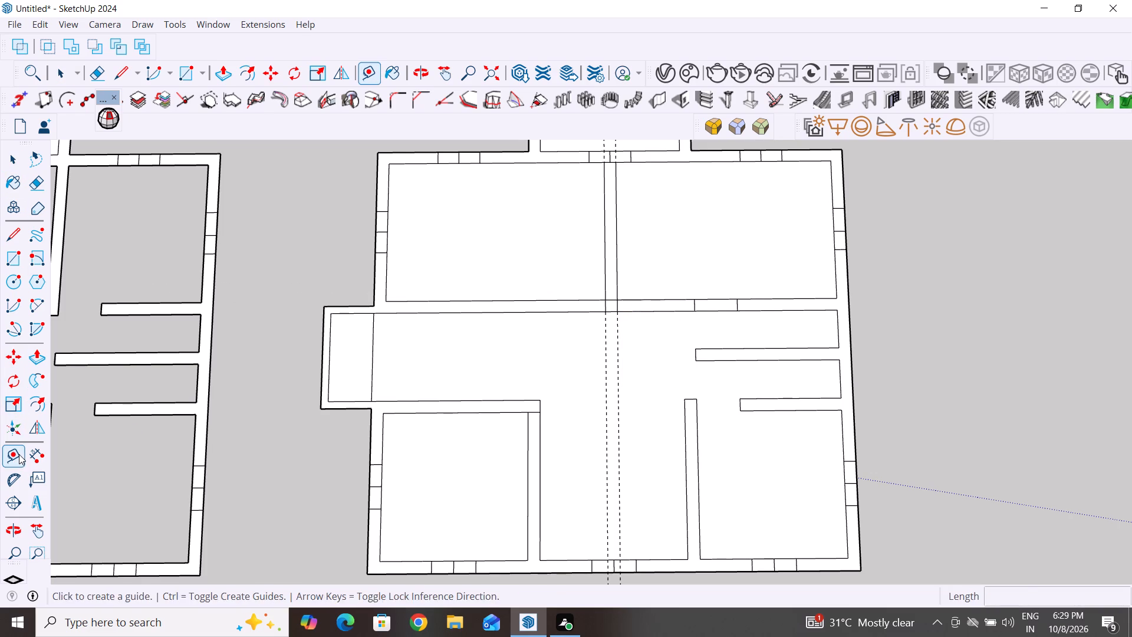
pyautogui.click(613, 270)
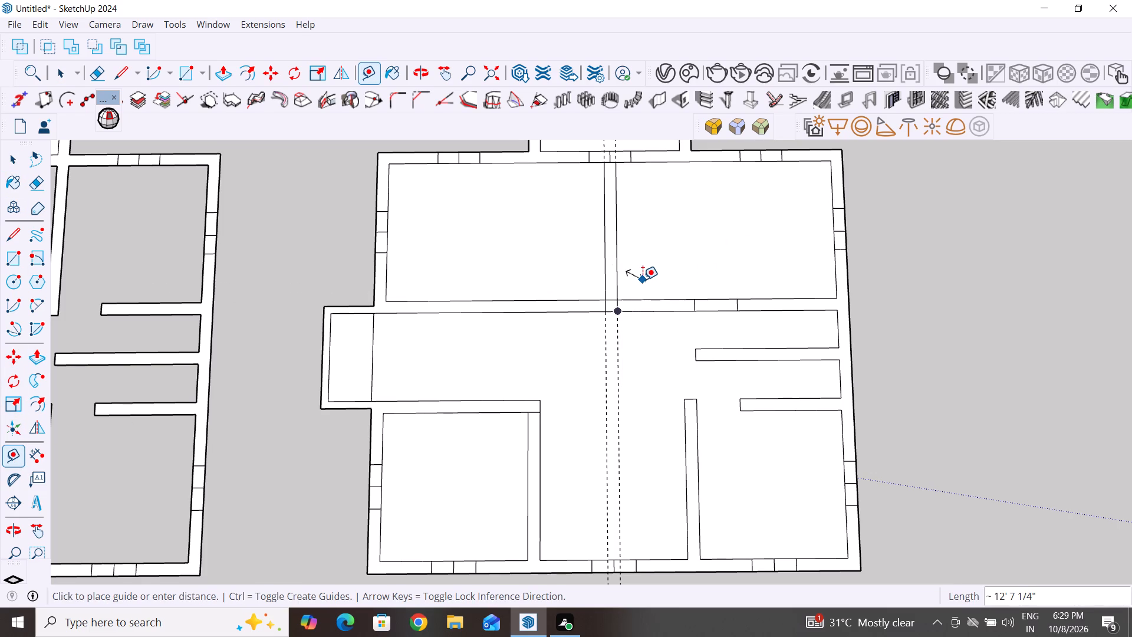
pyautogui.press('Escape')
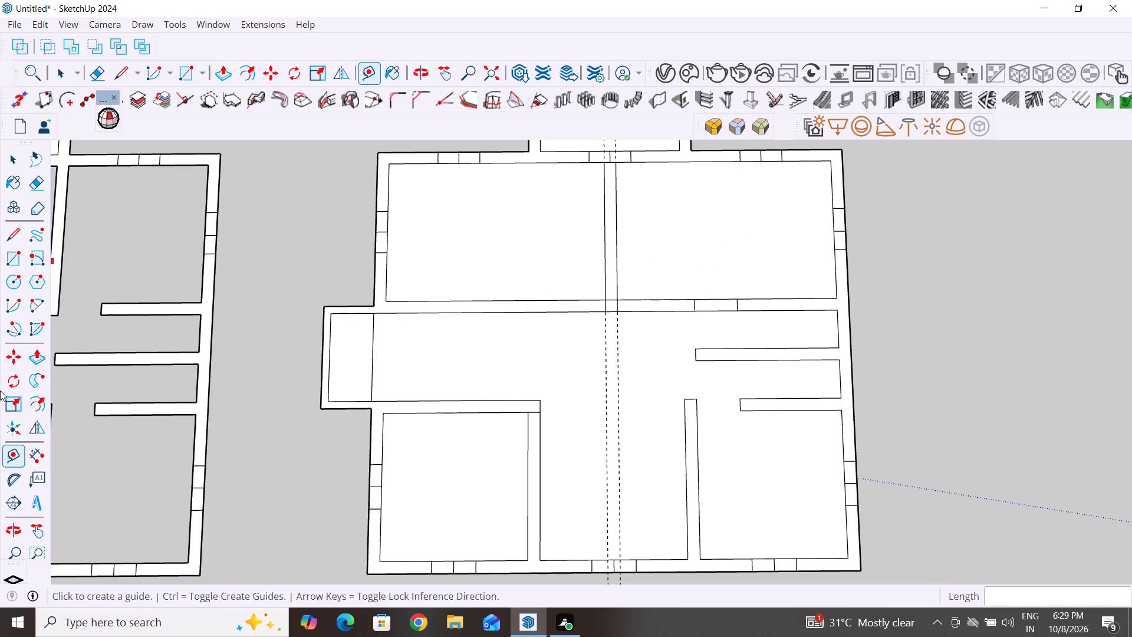
# Place a guide 3' from the central wall's face, on the side of the hall wall's door opening.
pyautogui.click(16, 454)
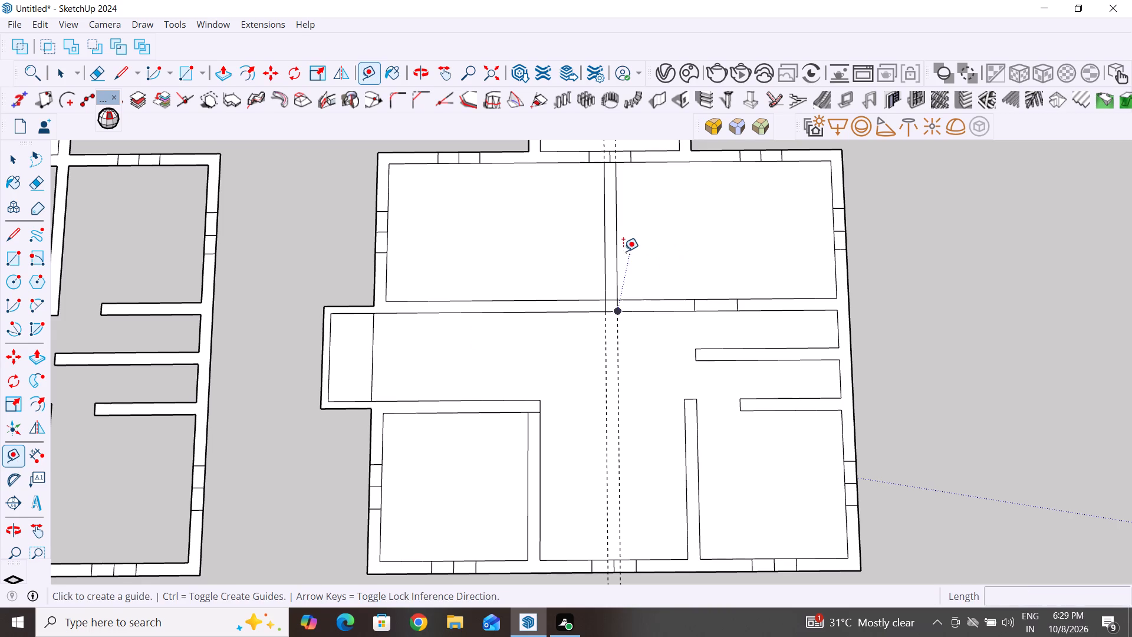
pyautogui.click(614, 252)
pyautogui.write("3'")
pyautogui.press('Return')
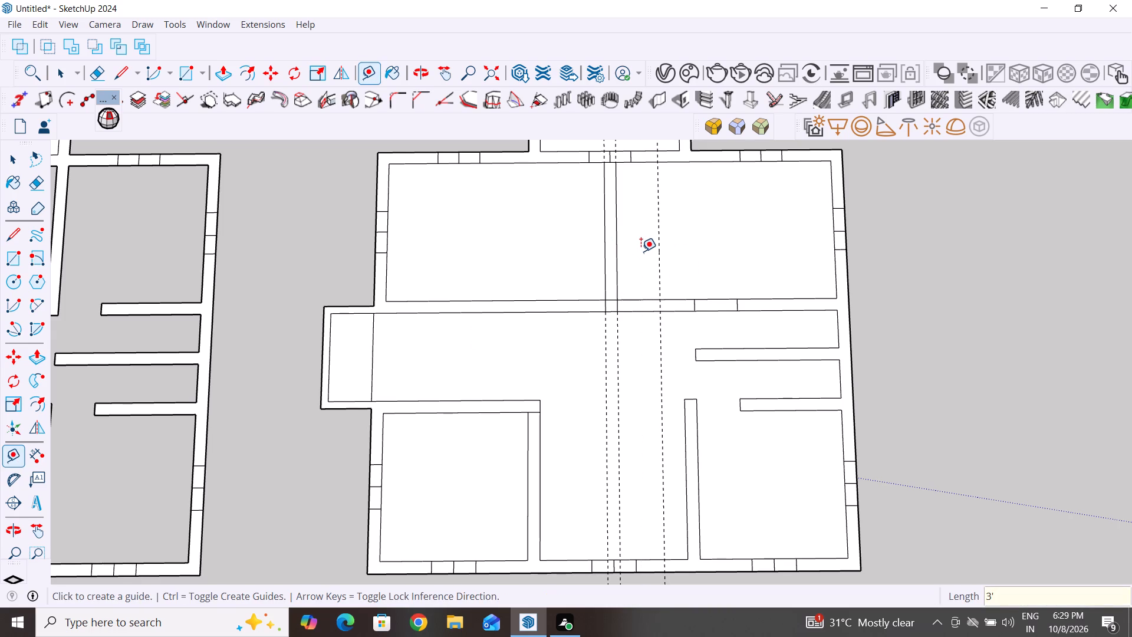
pyautogui.click(16, 162)
pyautogui.click(337, 251)
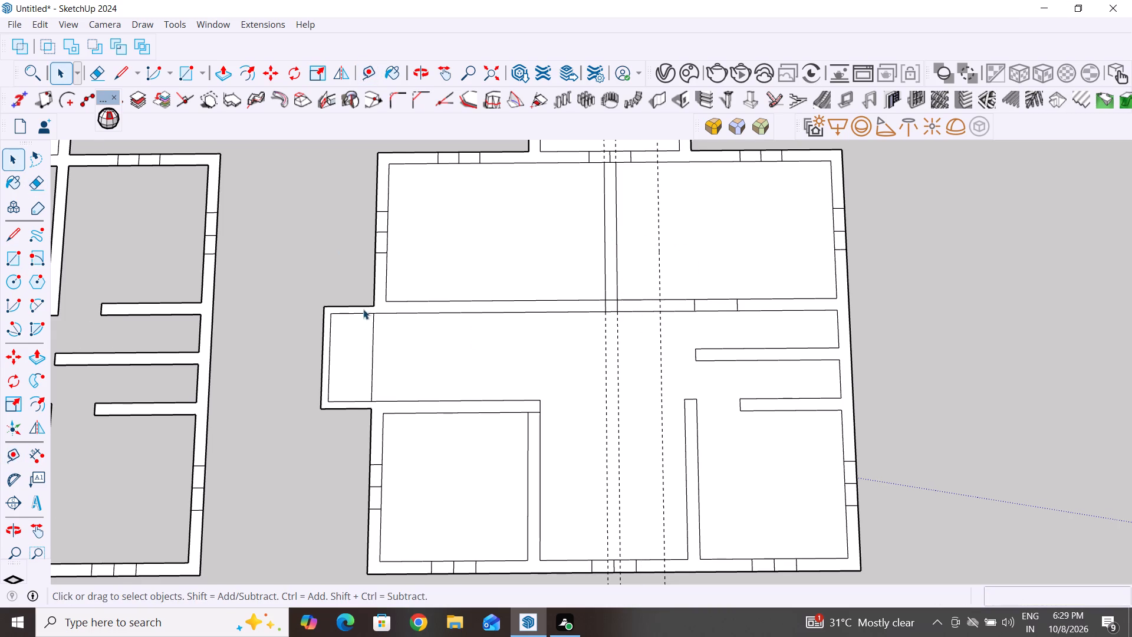
# Examine the cleared plan copy and its three guides from several angles around the hall and middle room.
pyautogui.scroll(-4, 363, 316)
pyautogui.moveTo(543, 438); pyautogui.dragTo(429, 275, button='middle')
pyautogui.scroll(4, 542, 480)
pyautogui.moveTo(547, 459); pyautogui.dragTo(424, 308, button='middle')
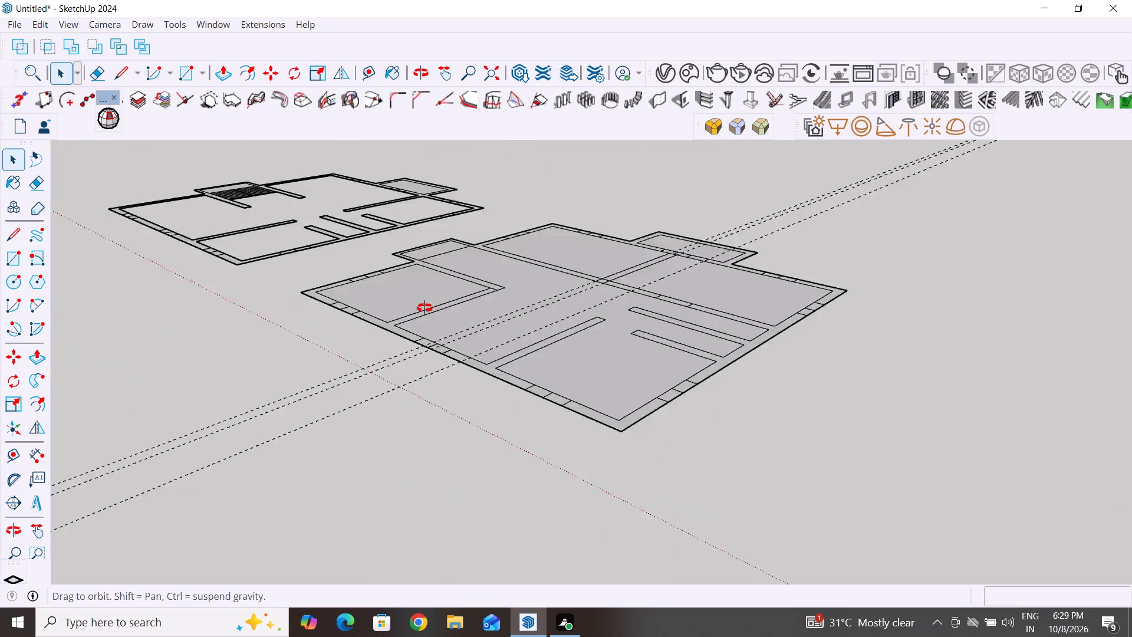
pyautogui.moveTo(424, 308); pyautogui.dragTo(461, 421, button='middle')
pyautogui.scroll(-5, 506, 442)
pyautogui.moveTo(595, 382); pyautogui.dragTo(540, 384, button='middle')
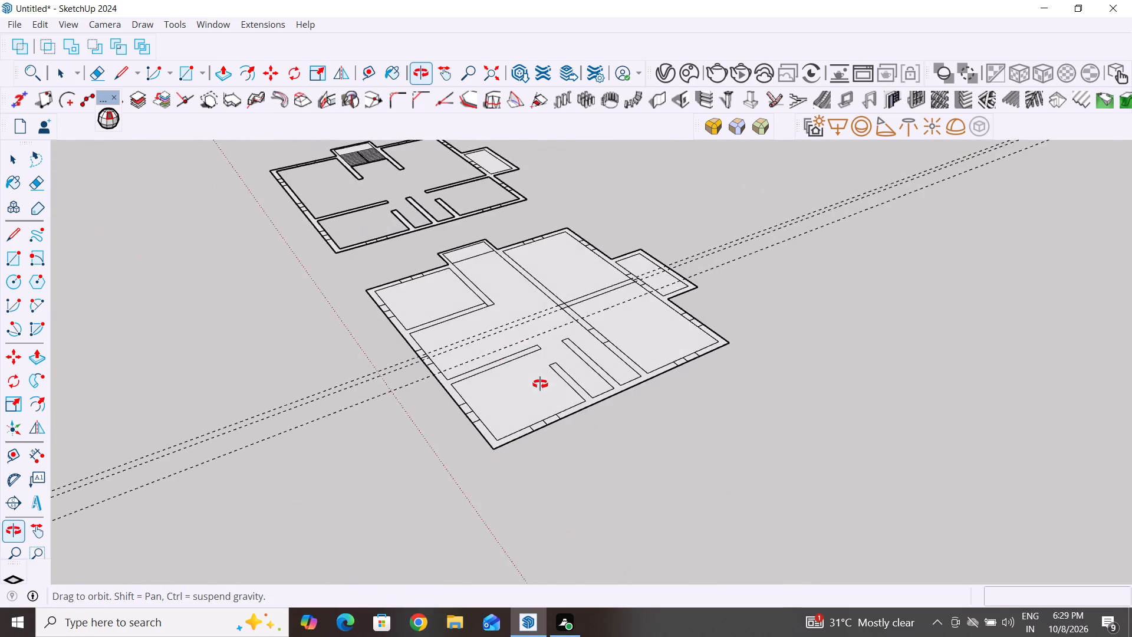
pyautogui.moveTo(540, 384); pyautogui.dragTo(547, 389, button='middle')
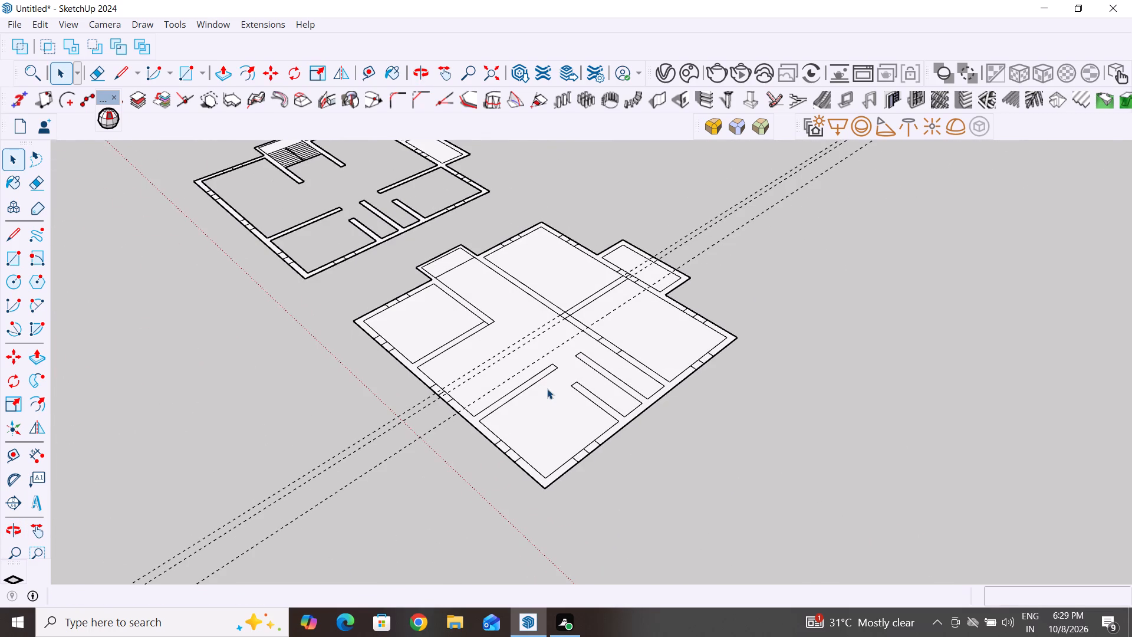
pyautogui.moveTo(476, 470); pyautogui.dragTo(681, 461, button='middle')
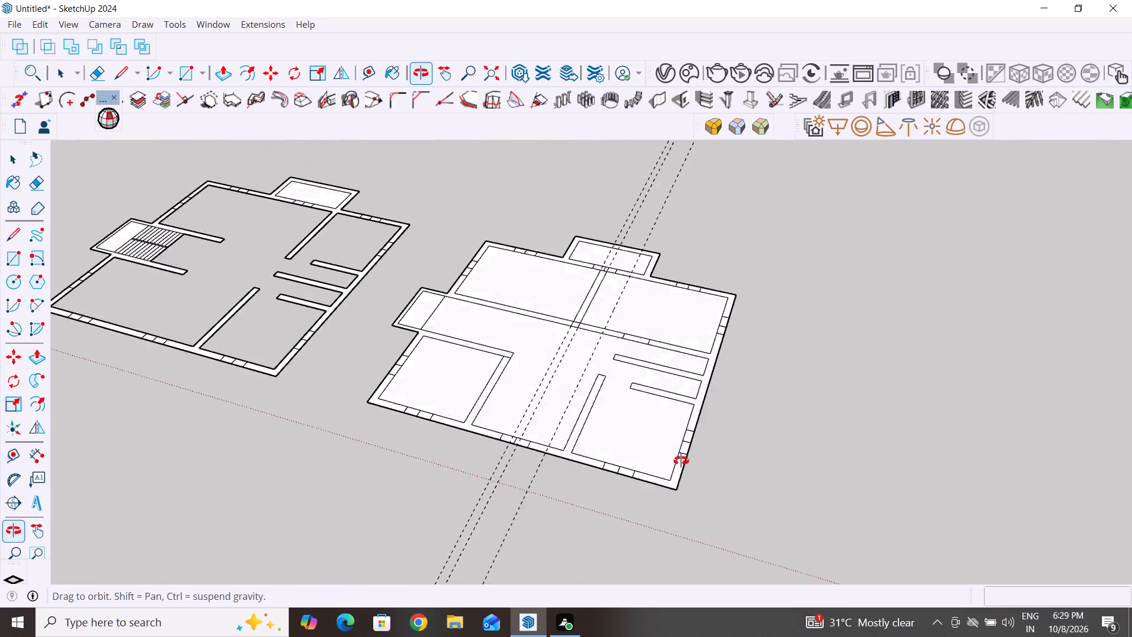
pyautogui.moveTo(681, 461); pyautogui.dragTo(575, 636, button='middle')
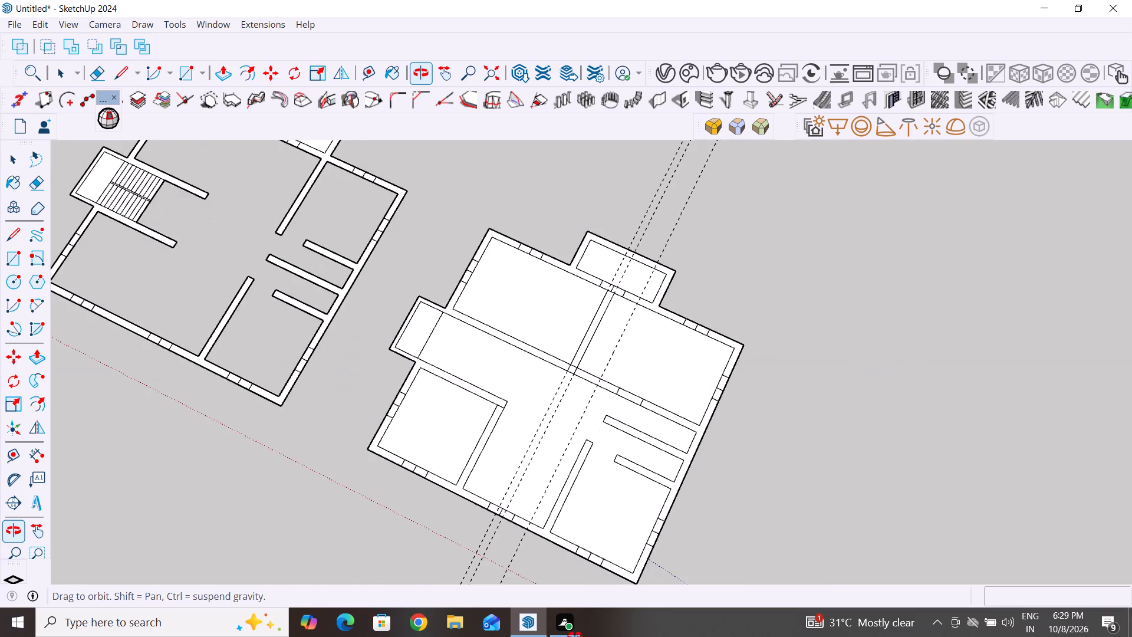
pyautogui.scroll(-5, 659, 418)
pyautogui.moveTo(600, 520); pyautogui.dragTo(486, 423, button='middle')
pyautogui.scroll(4, 507, 473)
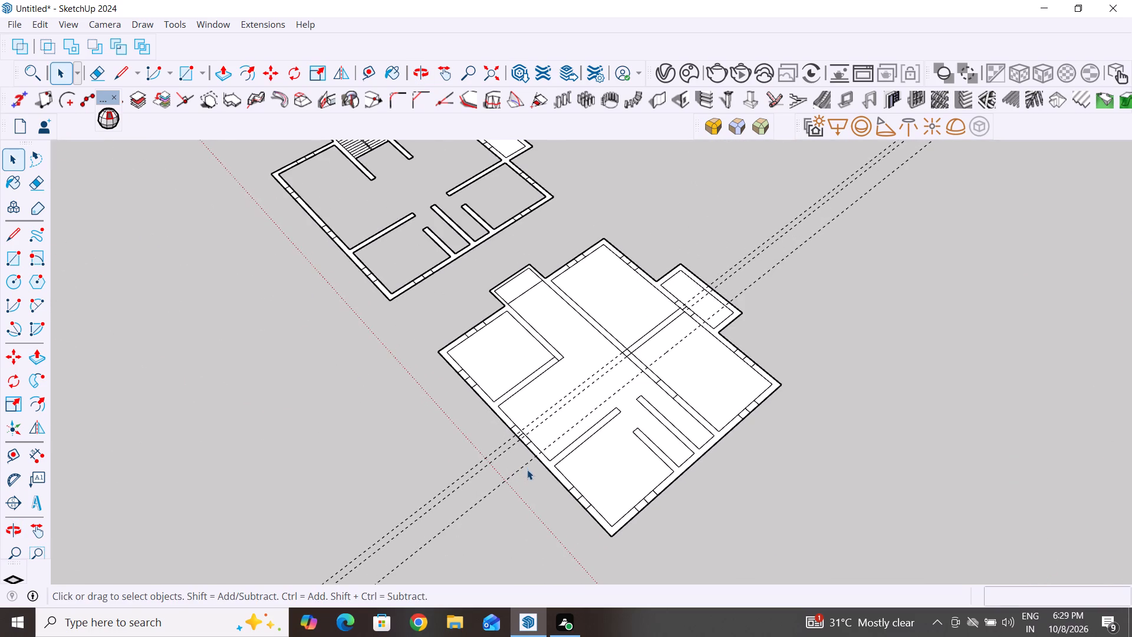
pyautogui.scroll(4, 548, 461)
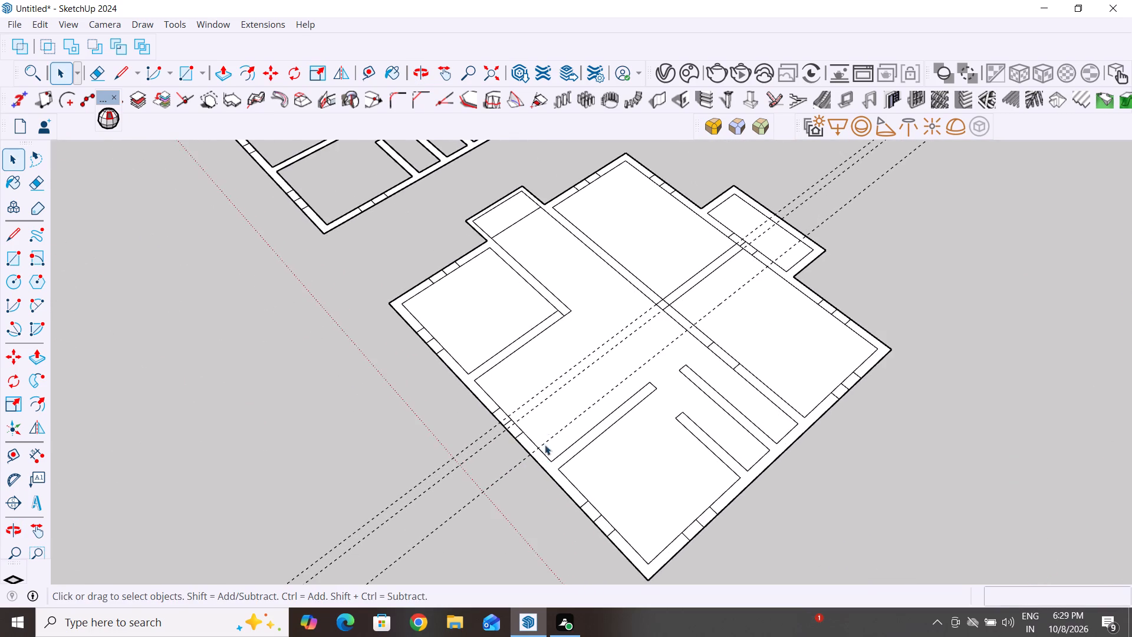
pyautogui.scroll(1, 545, 433)
pyautogui.moveTo(545, 382); pyautogui.dragTo(561, 318, button='middle')
pyautogui.moveTo(537, 475); pyautogui.dragTo(517, 359, button='middle')
pyautogui.scroll(3, 520, 356)
pyautogui.moveTo(568, 388); pyautogui.dragTo(872, 547, button='middle')
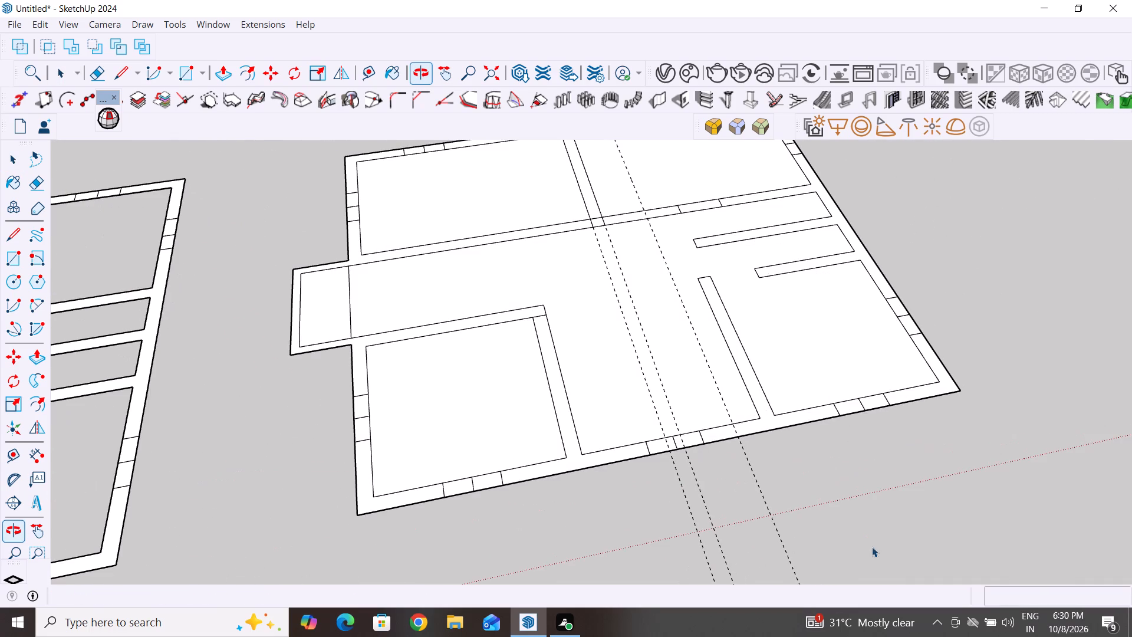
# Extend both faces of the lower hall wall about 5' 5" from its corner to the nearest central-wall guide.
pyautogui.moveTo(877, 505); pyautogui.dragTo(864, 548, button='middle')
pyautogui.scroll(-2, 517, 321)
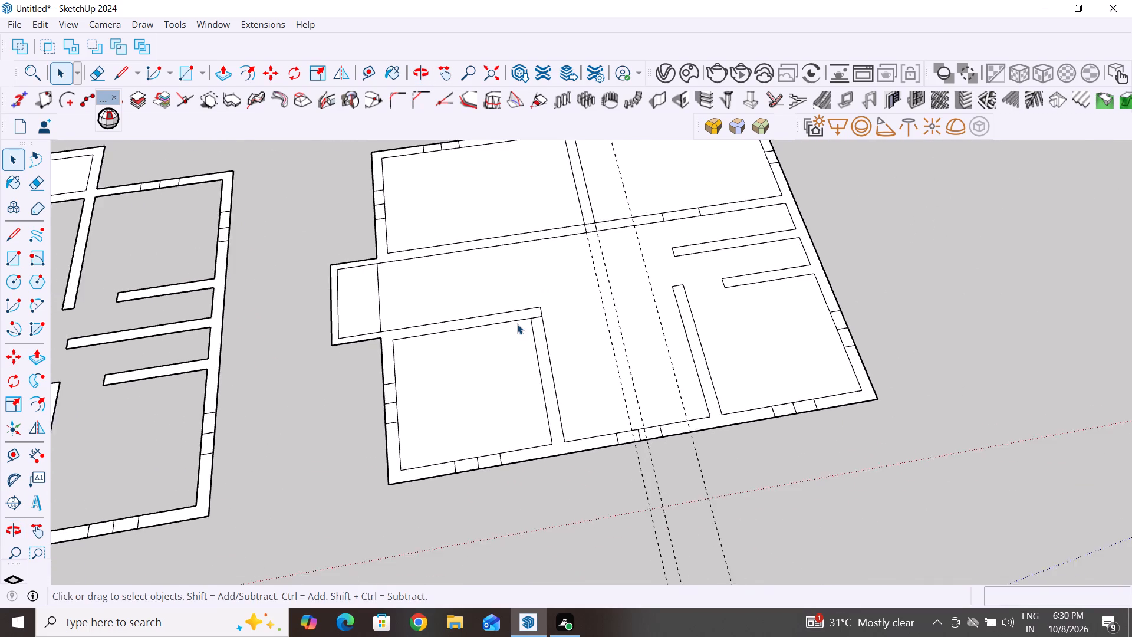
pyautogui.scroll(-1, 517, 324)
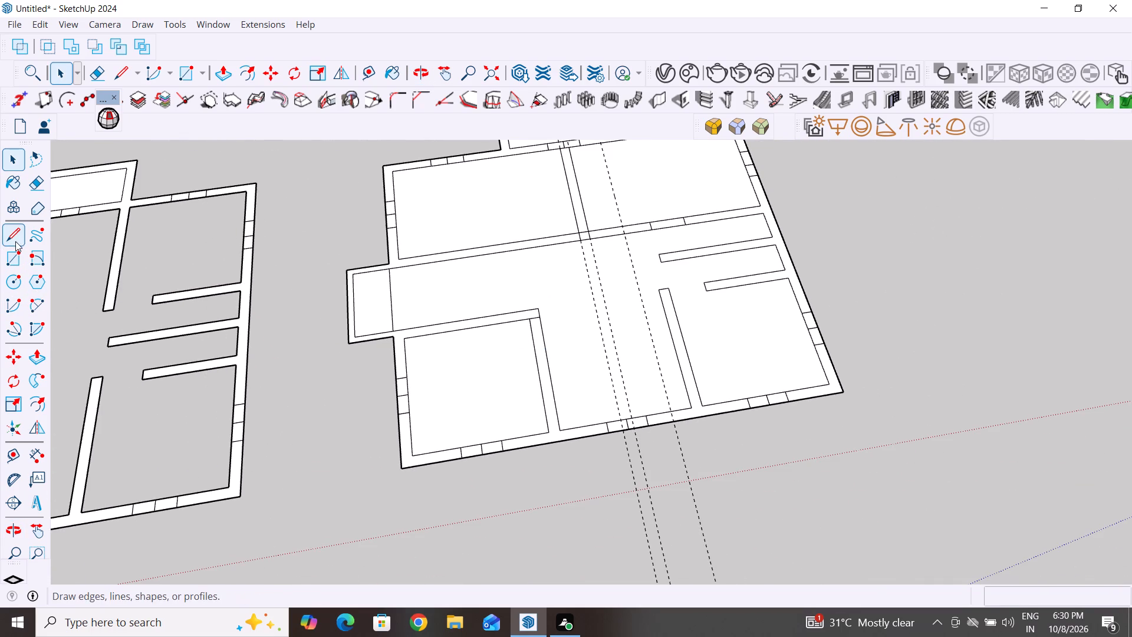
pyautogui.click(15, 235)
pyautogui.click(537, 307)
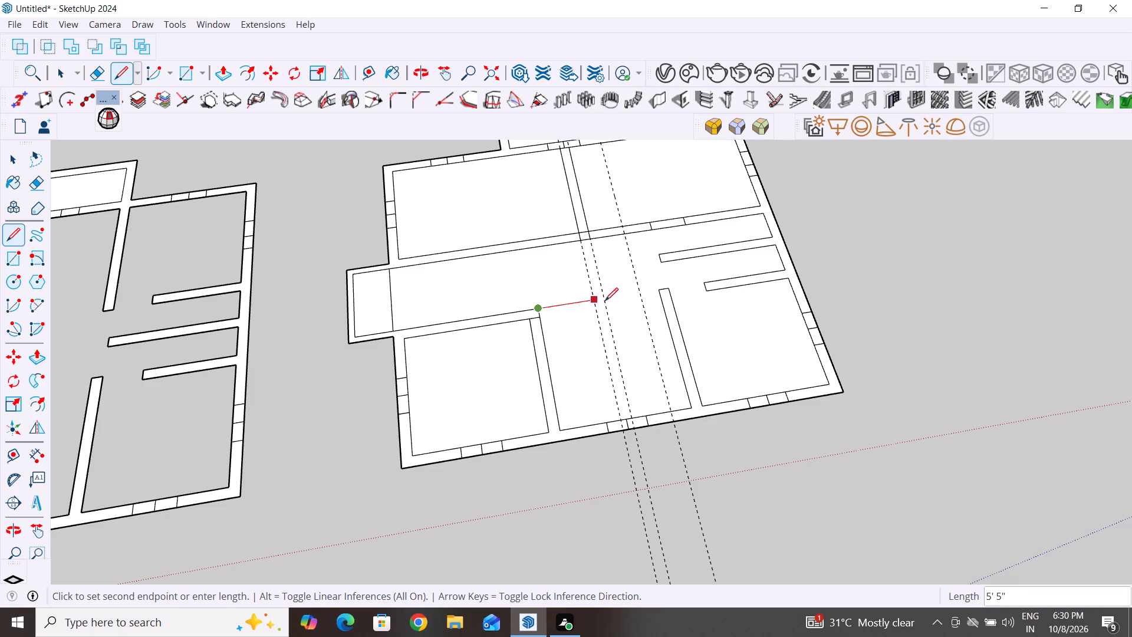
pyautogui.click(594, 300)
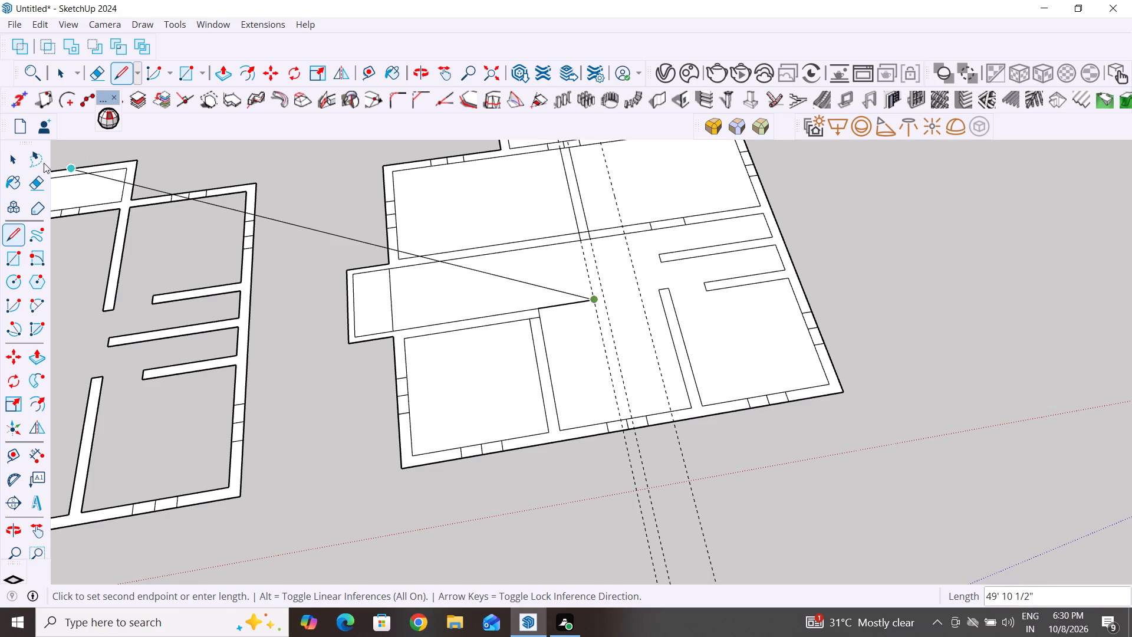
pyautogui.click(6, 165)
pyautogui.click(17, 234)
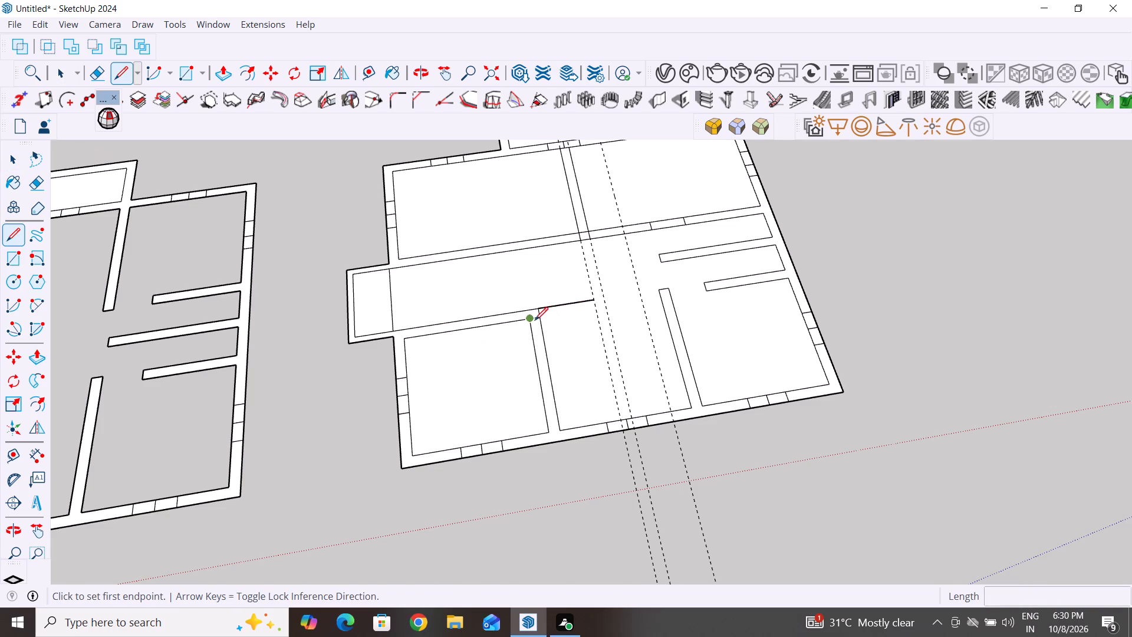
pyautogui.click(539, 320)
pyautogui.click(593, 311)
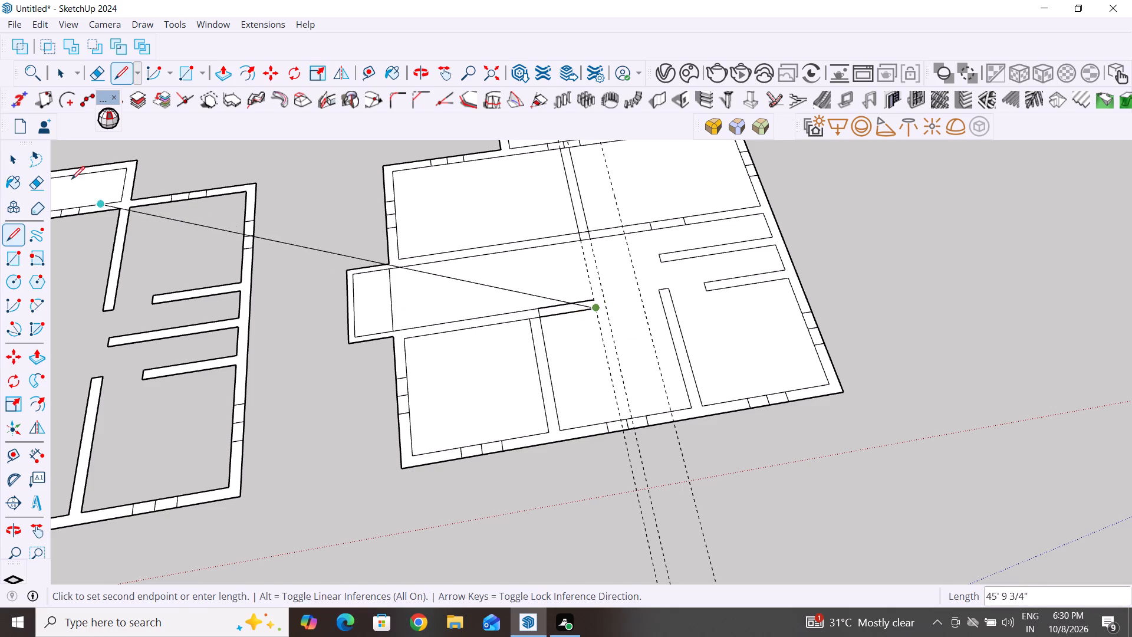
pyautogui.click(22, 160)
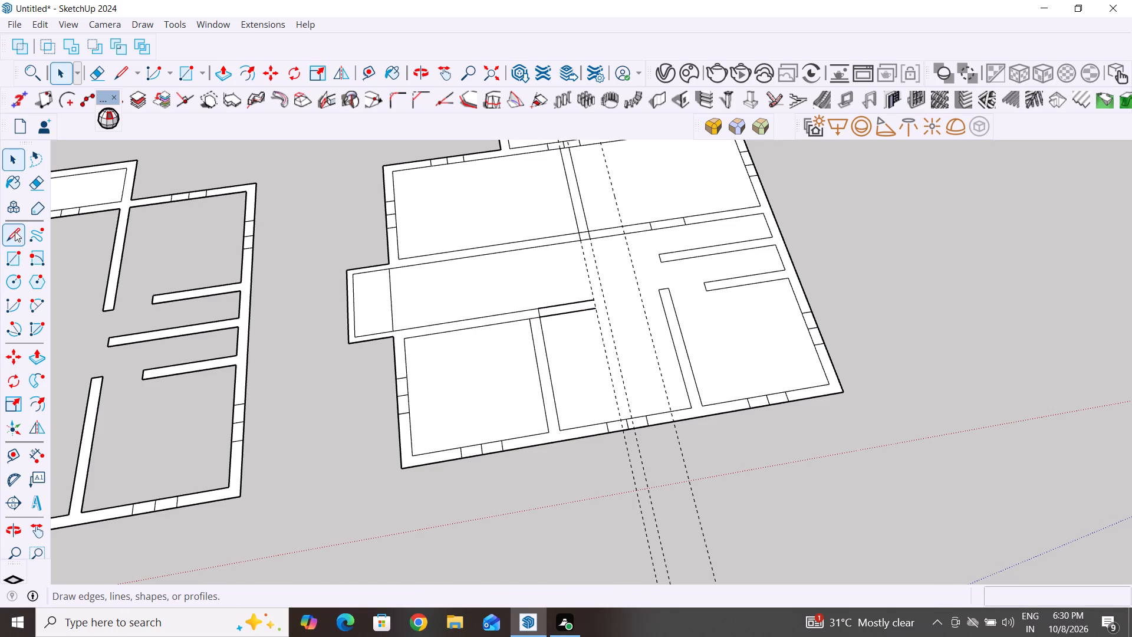
# Compare the reworked plan copy with the neighbouring stair plan, examining the extended hall wall and guides from several angles.
pyautogui.click(15, 231)
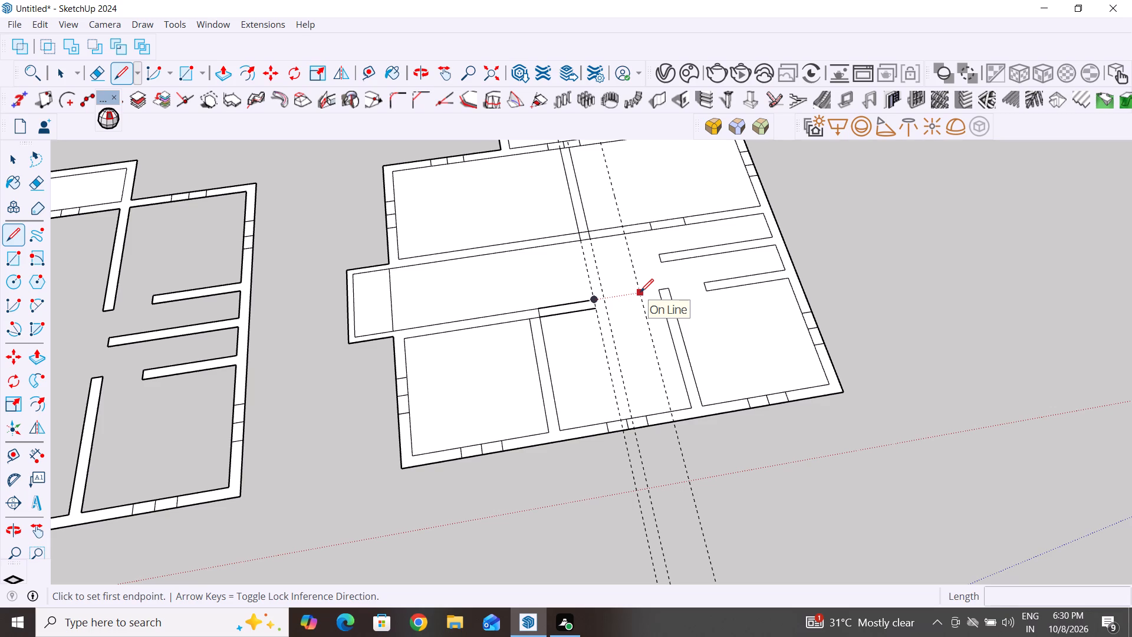
pyautogui.scroll(-9, 614, 390)
pyautogui.moveTo(637, 352); pyautogui.dragTo(631, 388, button='middle')
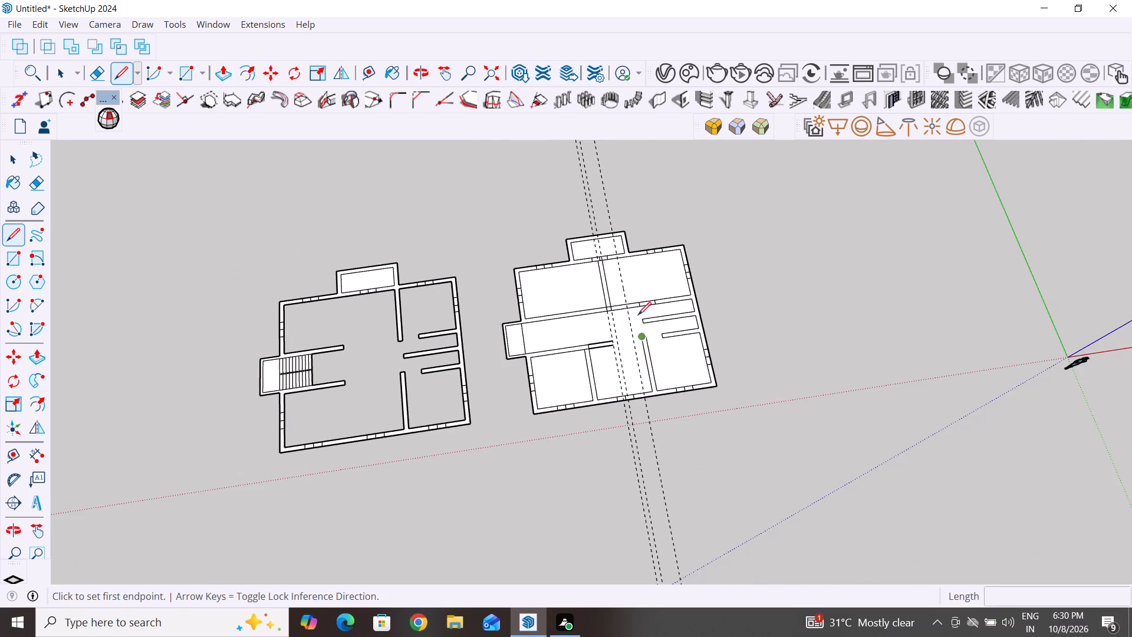
pyautogui.scroll(3, 637, 295)
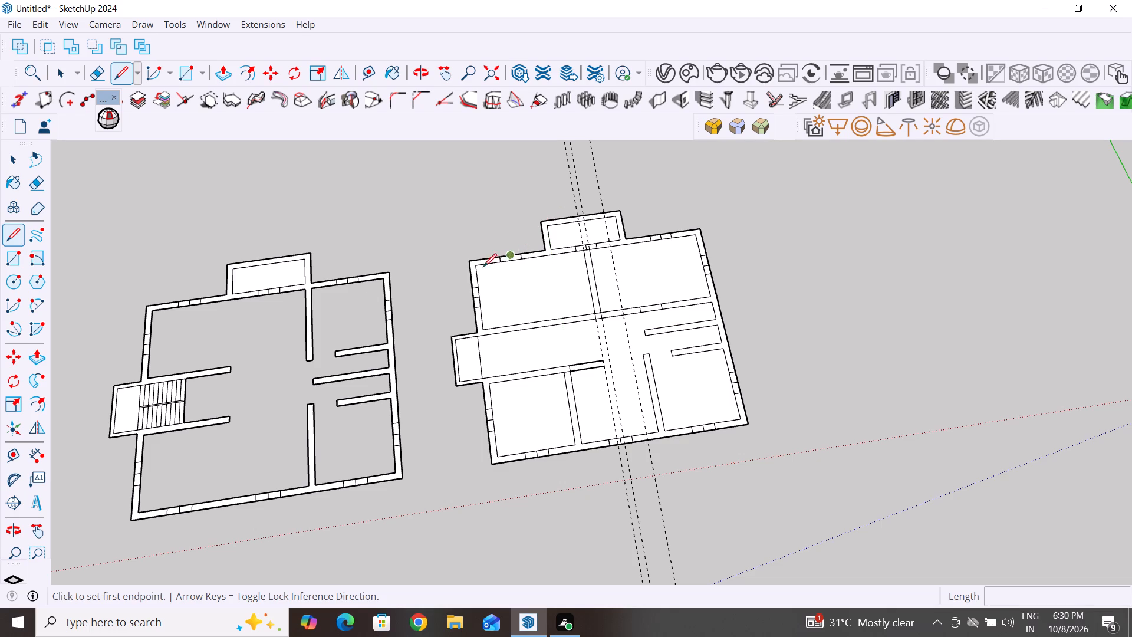
pyautogui.click(15, 166)
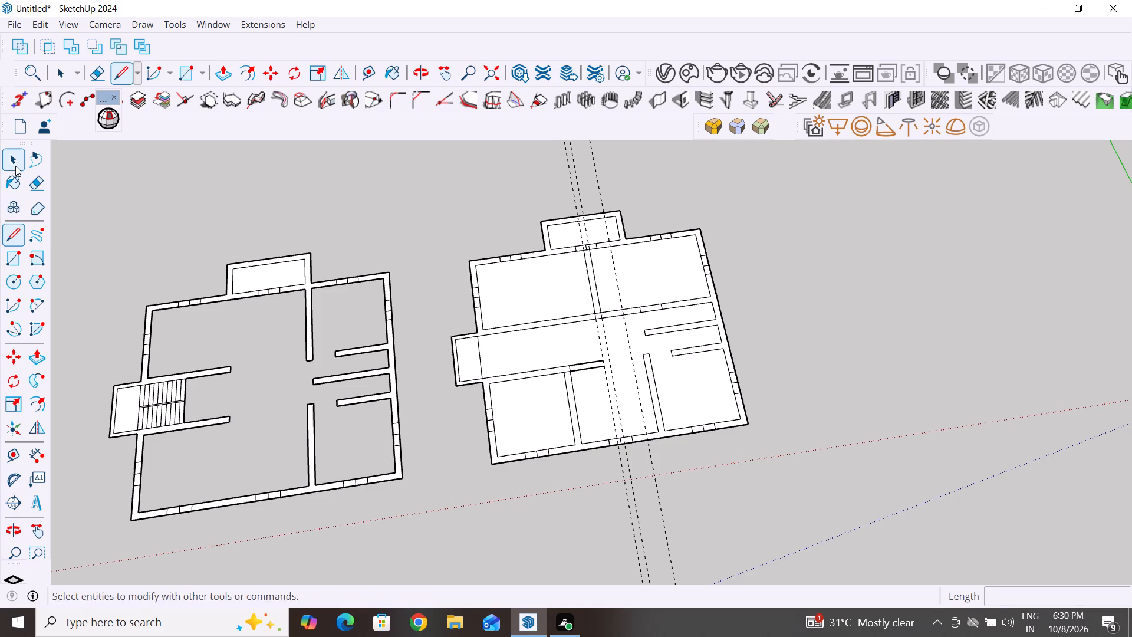
pyautogui.scroll(-3, 853, 400)
pyautogui.moveTo(836, 439); pyautogui.dragTo(727, 454, button='middle')
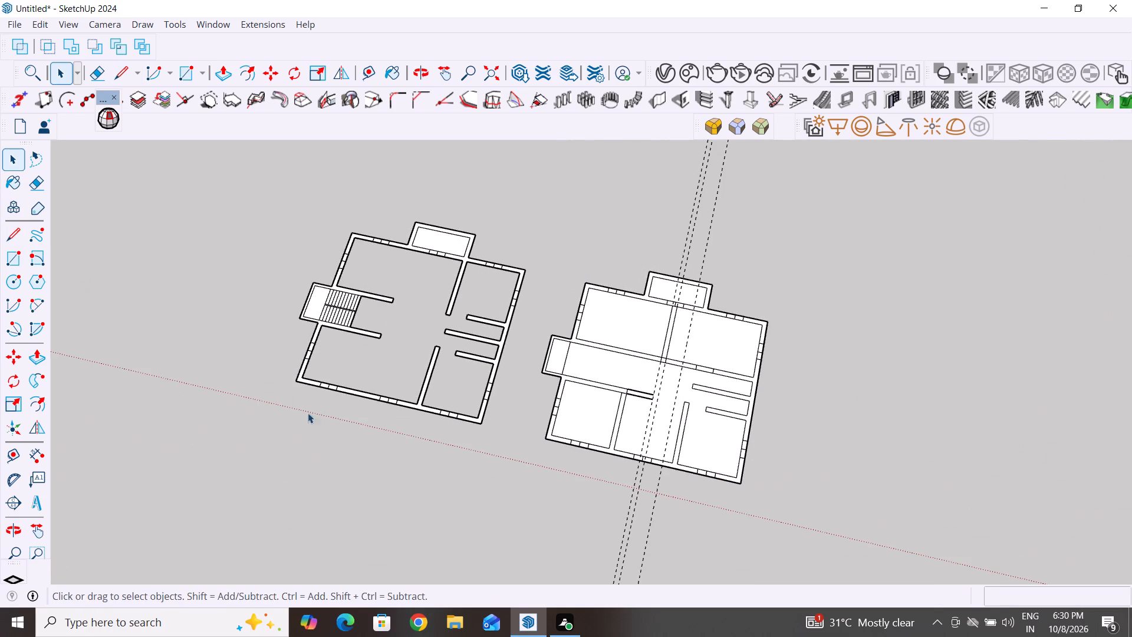
pyautogui.moveTo(352, 436); pyautogui.dragTo(454, 460, button='middle')
pyautogui.scroll(2, 445, 445)
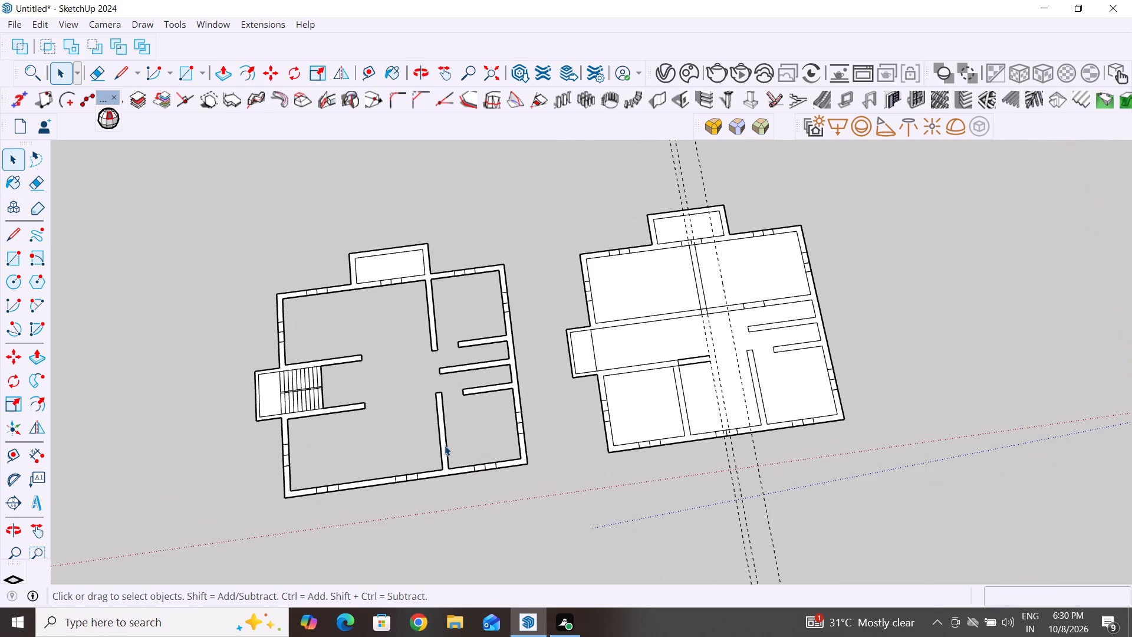
pyautogui.scroll(-4, 445, 445)
pyautogui.moveTo(723, 467); pyautogui.dragTo(669, 449, button='middle')
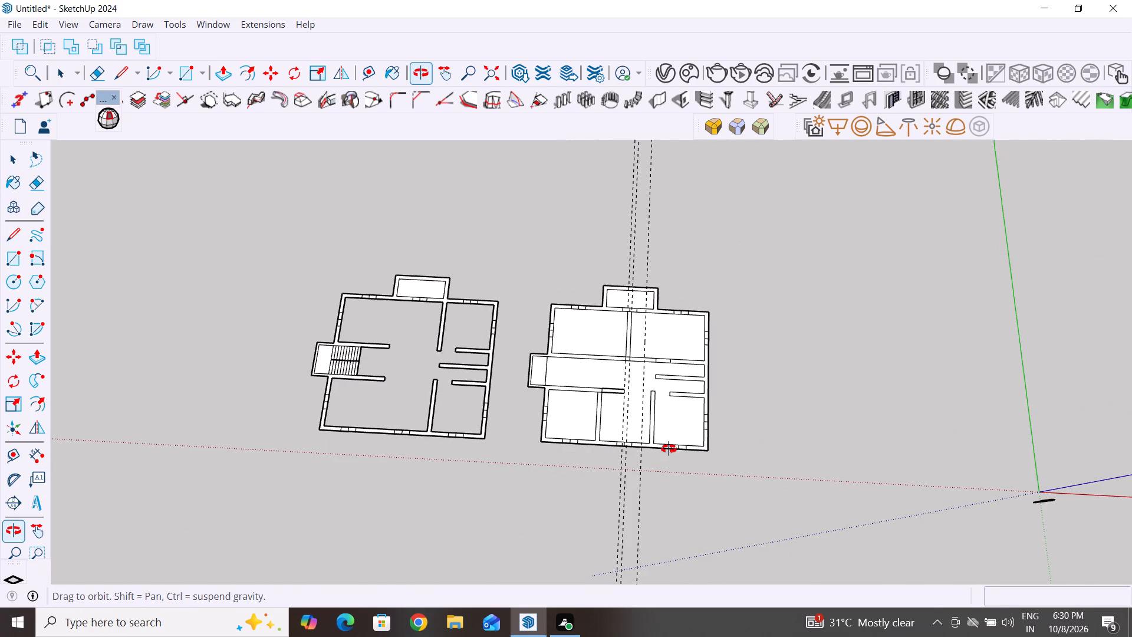
pyautogui.moveTo(669, 449); pyautogui.dragTo(670, 449, button='middle')
pyautogui.scroll(4, 649, 413)
pyautogui.scroll(7, 604, 394)
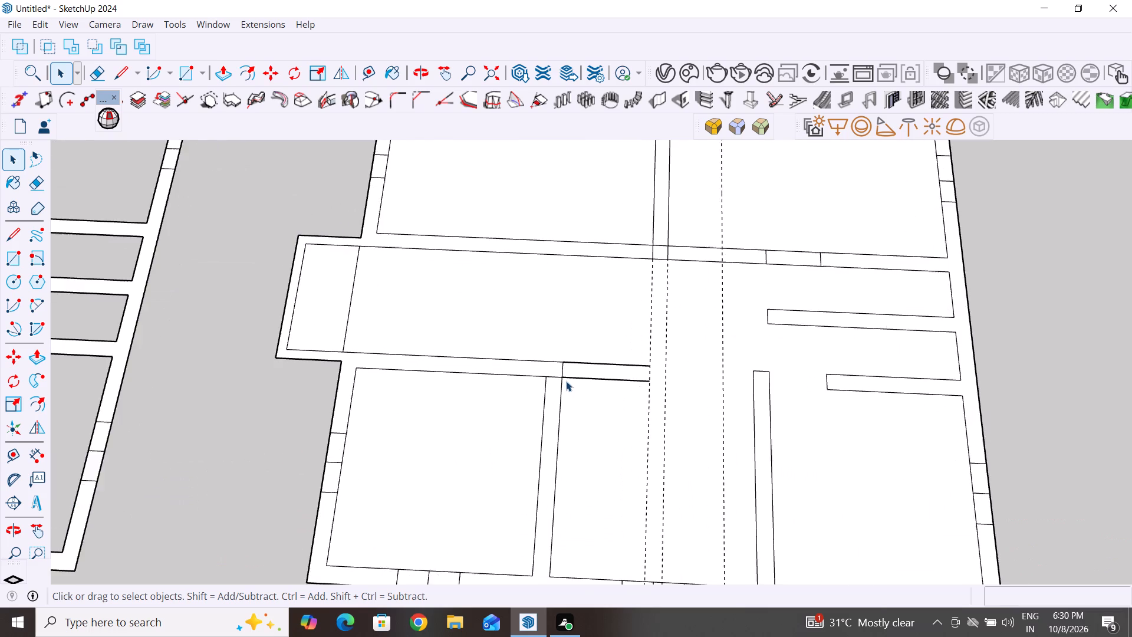
pyautogui.scroll(4, 566, 381)
pyautogui.press('Escape')
pyautogui.scroll(-4, 636, 406)
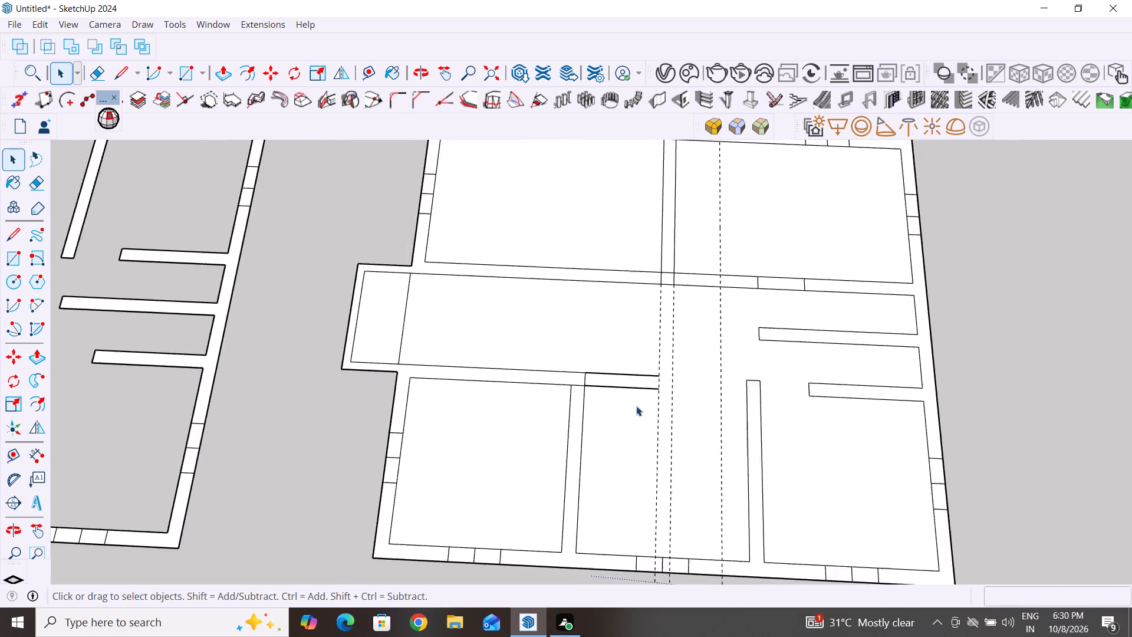
pyautogui.scroll(-1, 636, 406)
pyautogui.moveTo(654, 442); pyautogui.dragTo(672, 472, button='middle')
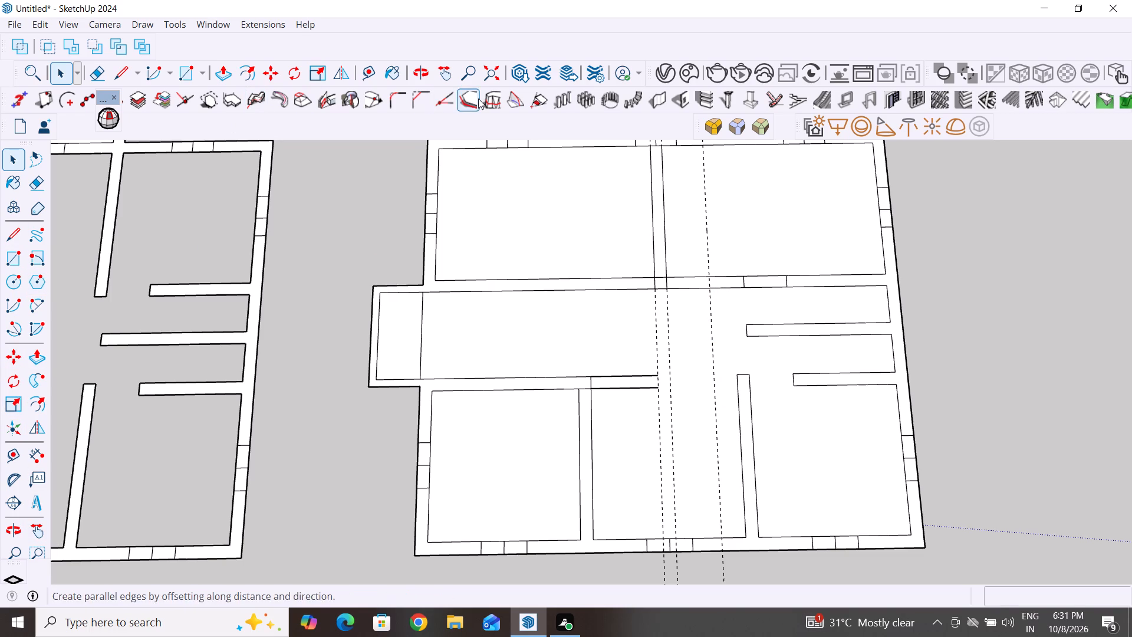
# Place a guide 10" beyond the 3' guide, on the side away from the central-wall guides.
pyautogui.click(14, 455)
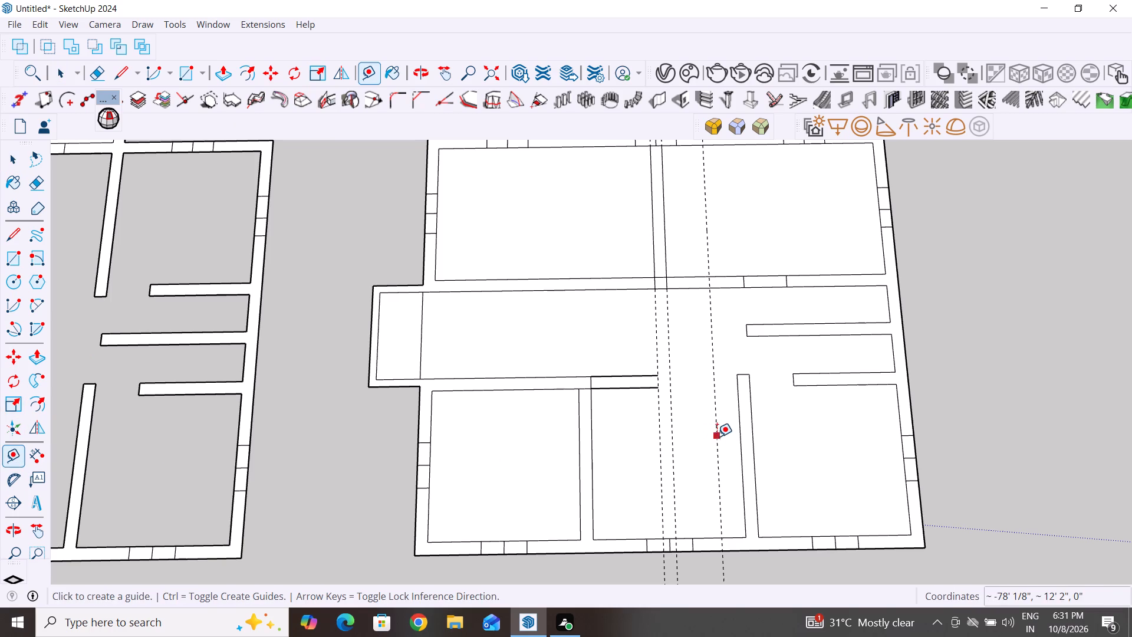
pyautogui.click(716, 435)
pyautogui.write('10')
pyautogui.hotkey('shift', '"')
pyautogui.press('Return')
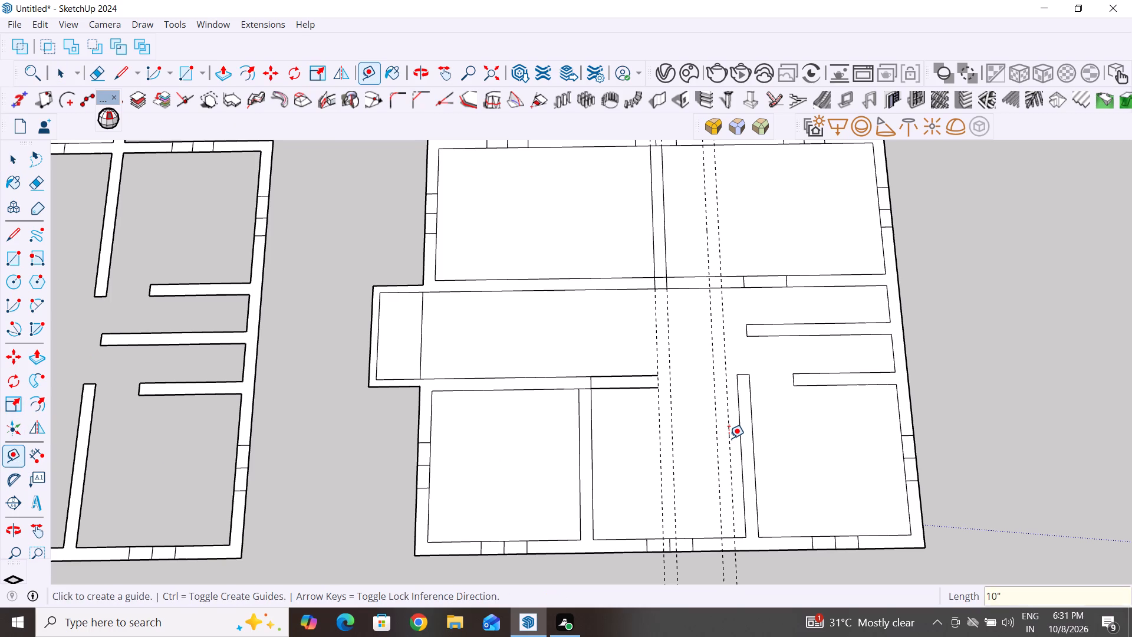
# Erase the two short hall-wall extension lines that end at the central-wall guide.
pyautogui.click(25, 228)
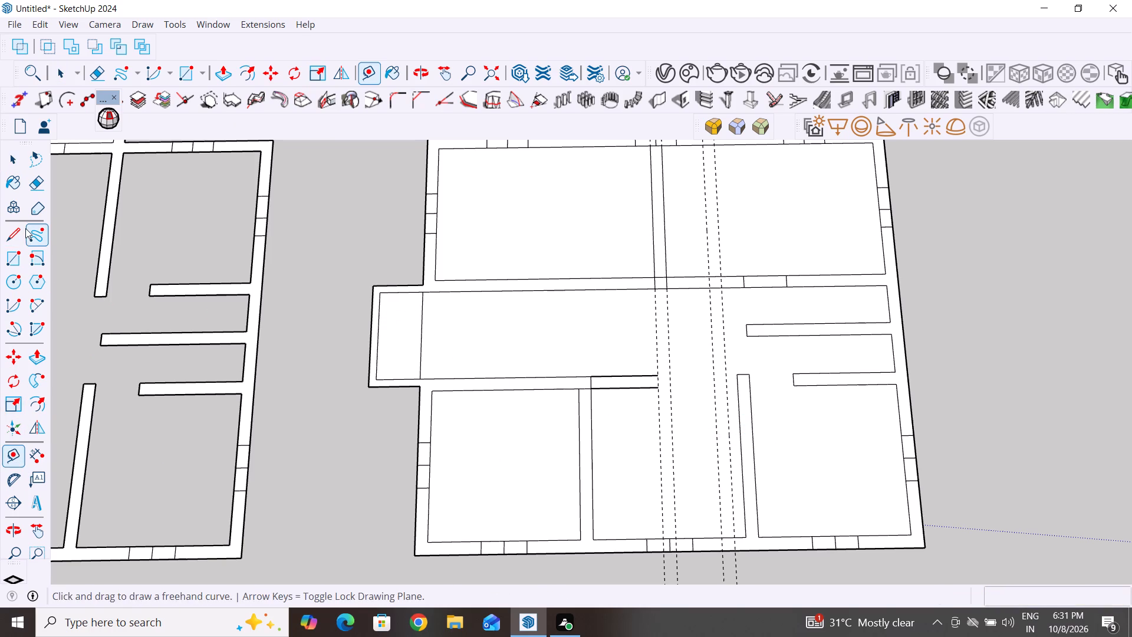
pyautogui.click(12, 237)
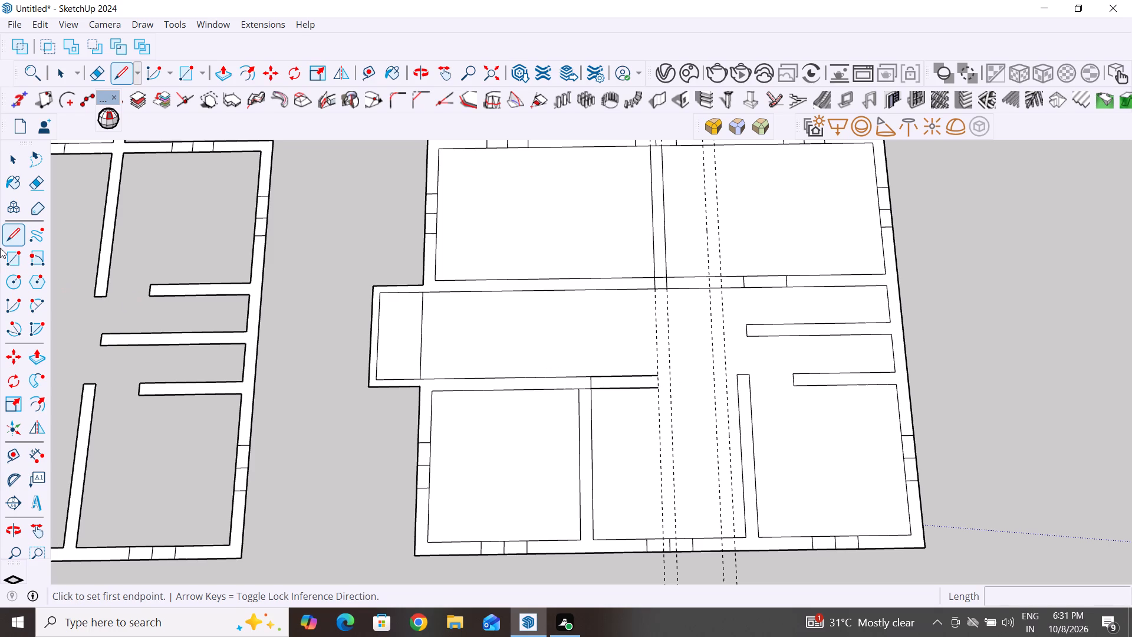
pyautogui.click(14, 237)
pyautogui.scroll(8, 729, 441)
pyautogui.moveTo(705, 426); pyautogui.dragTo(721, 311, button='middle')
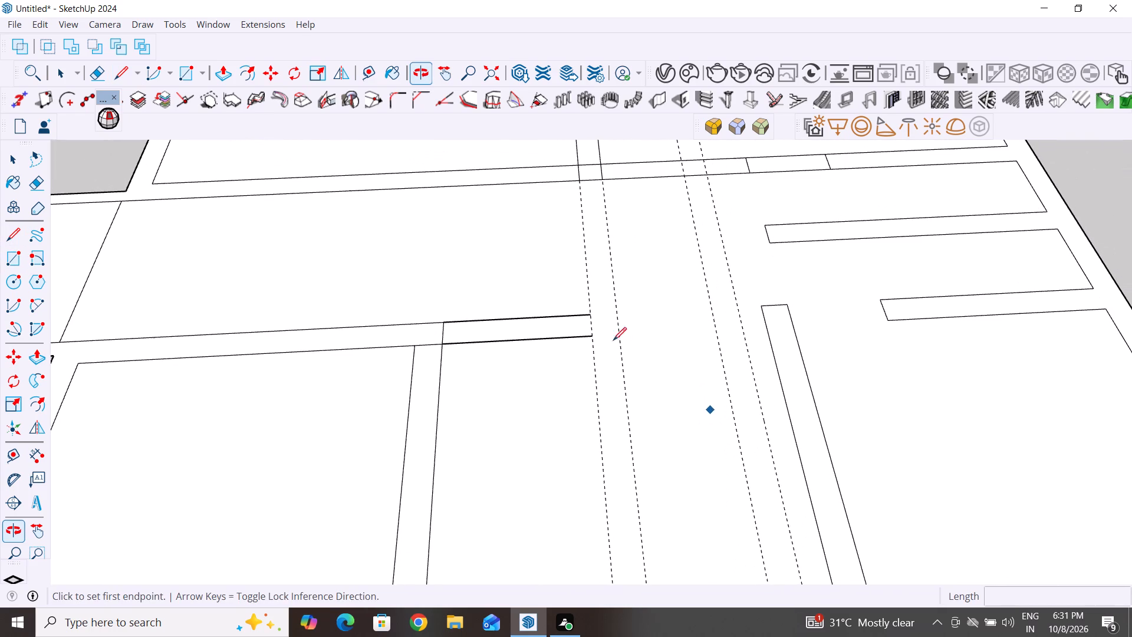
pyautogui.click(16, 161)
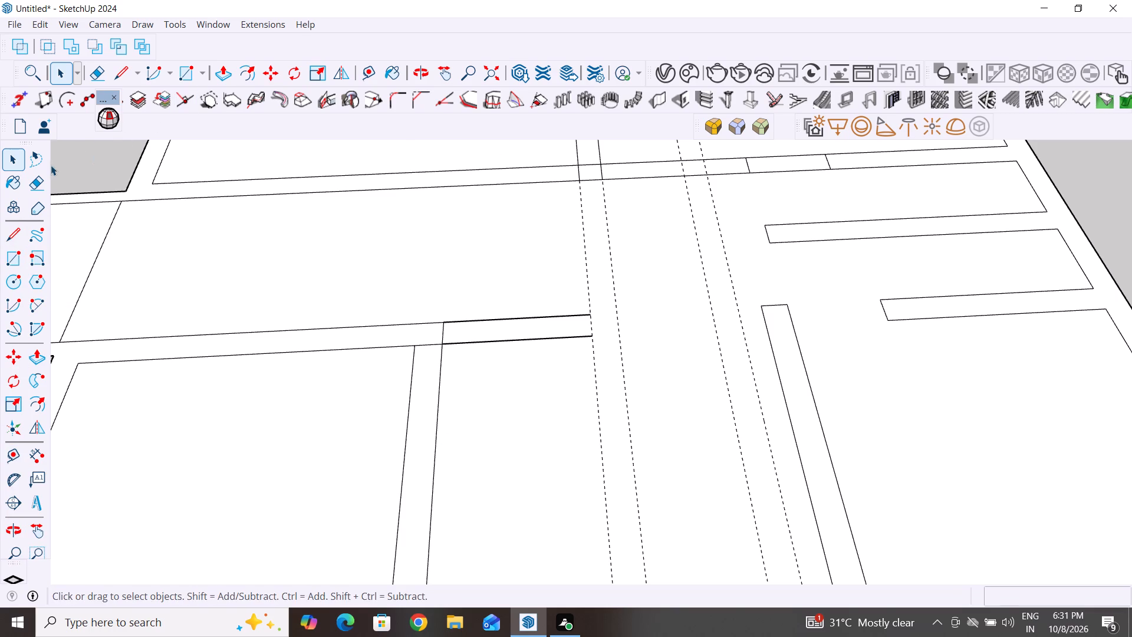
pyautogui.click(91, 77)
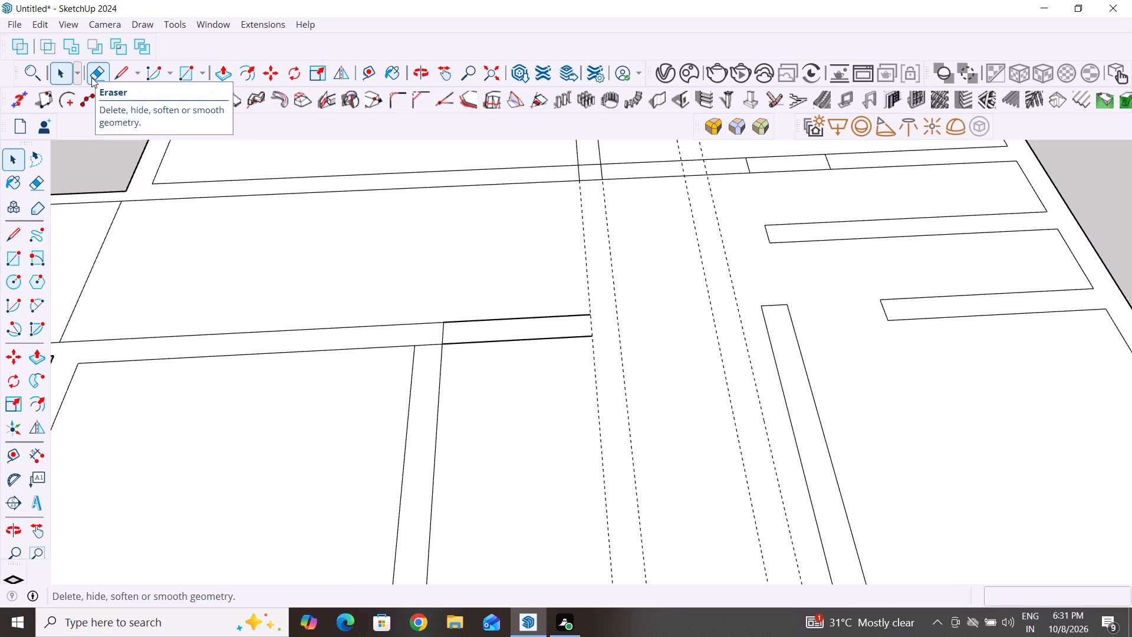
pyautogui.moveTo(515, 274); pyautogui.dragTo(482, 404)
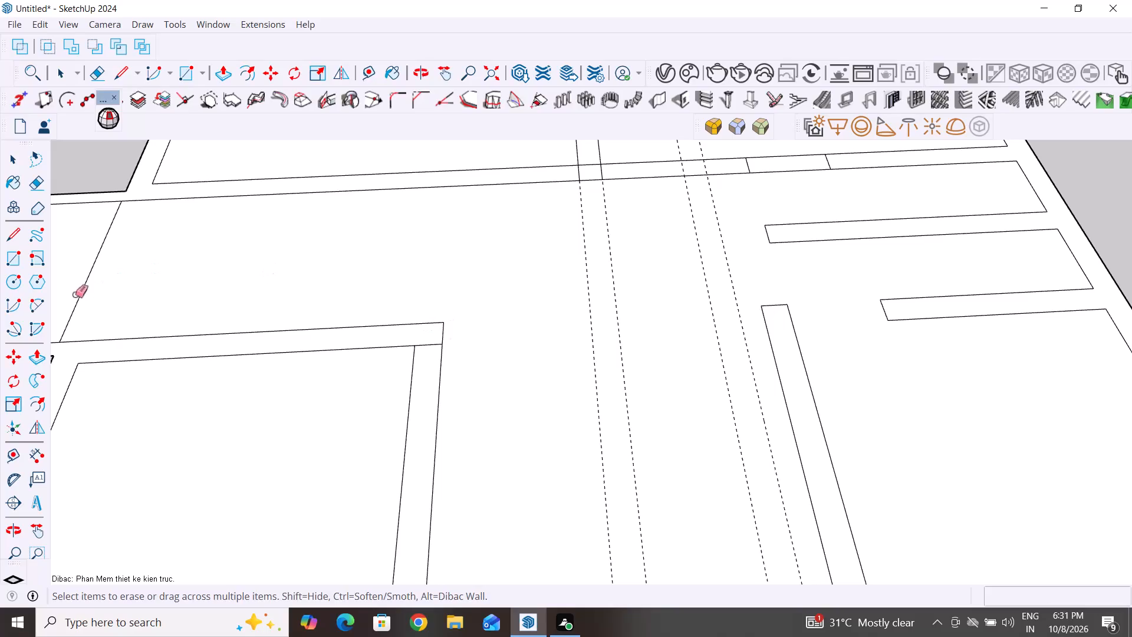
# Extend both faces of the hall wall from its corner to the outermost guide, about 9' 3" long.
pyautogui.click(19, 238)
pyautogui.click(439, 347)
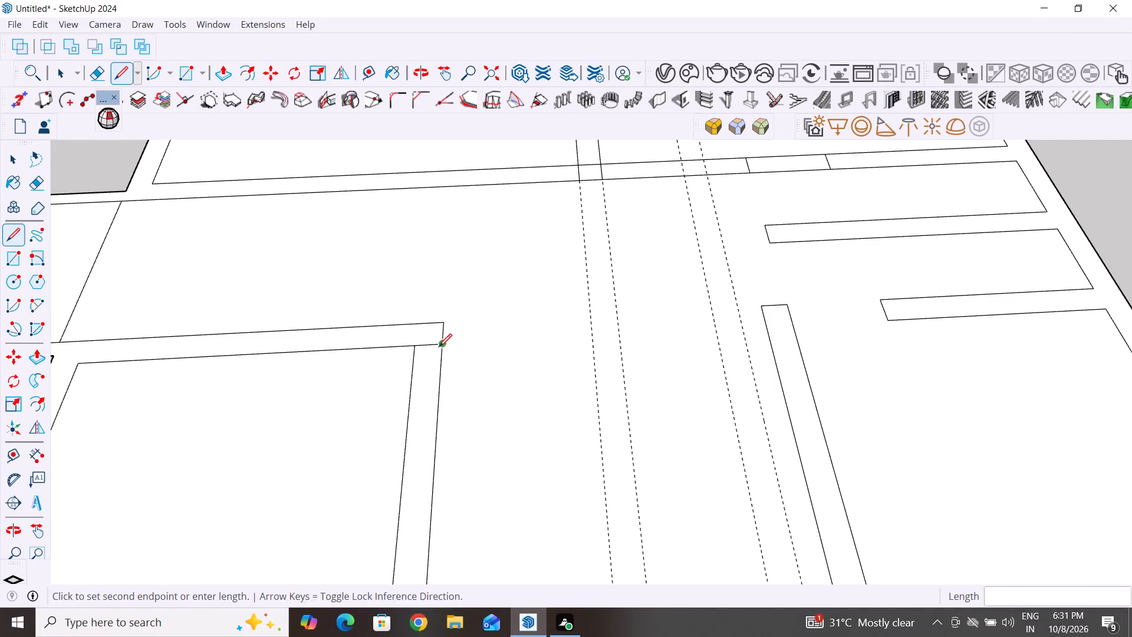
pyautogui.click(741, 329)
pyautogui.click(9, 156)
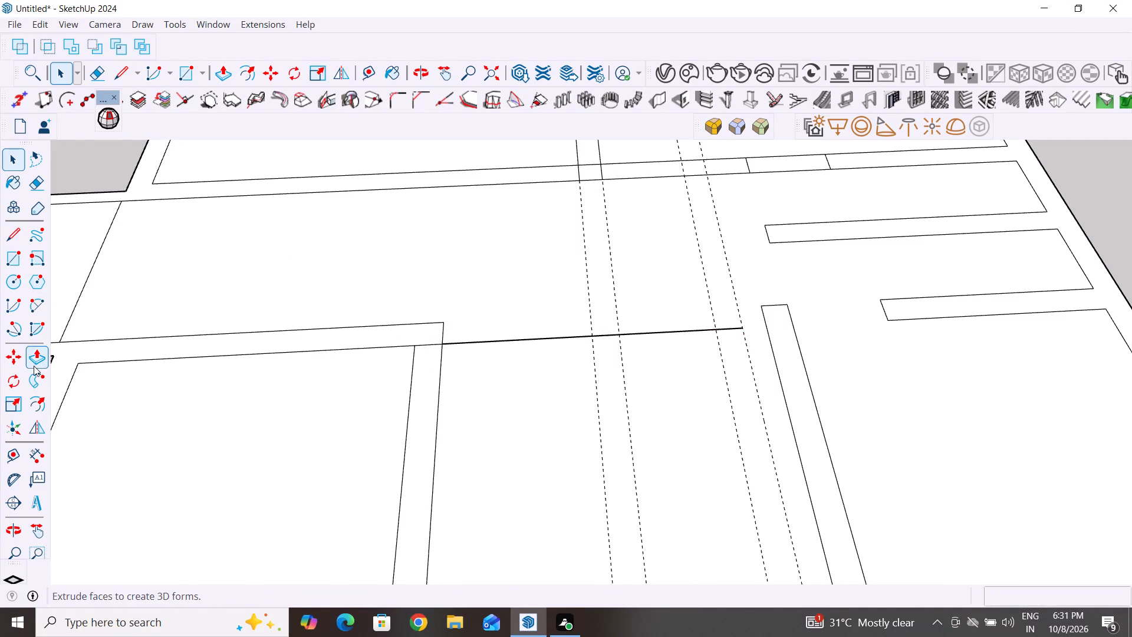
pyautogui.click(12, 233)
pyautogui.click(440, 324)
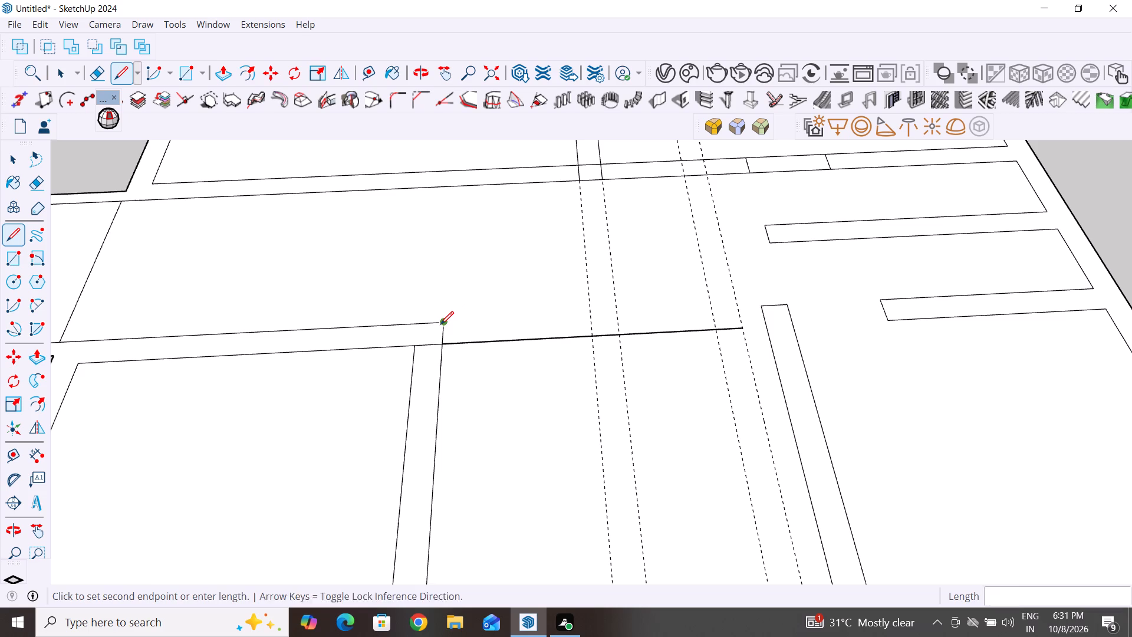
pyautogui.click(736, 310)
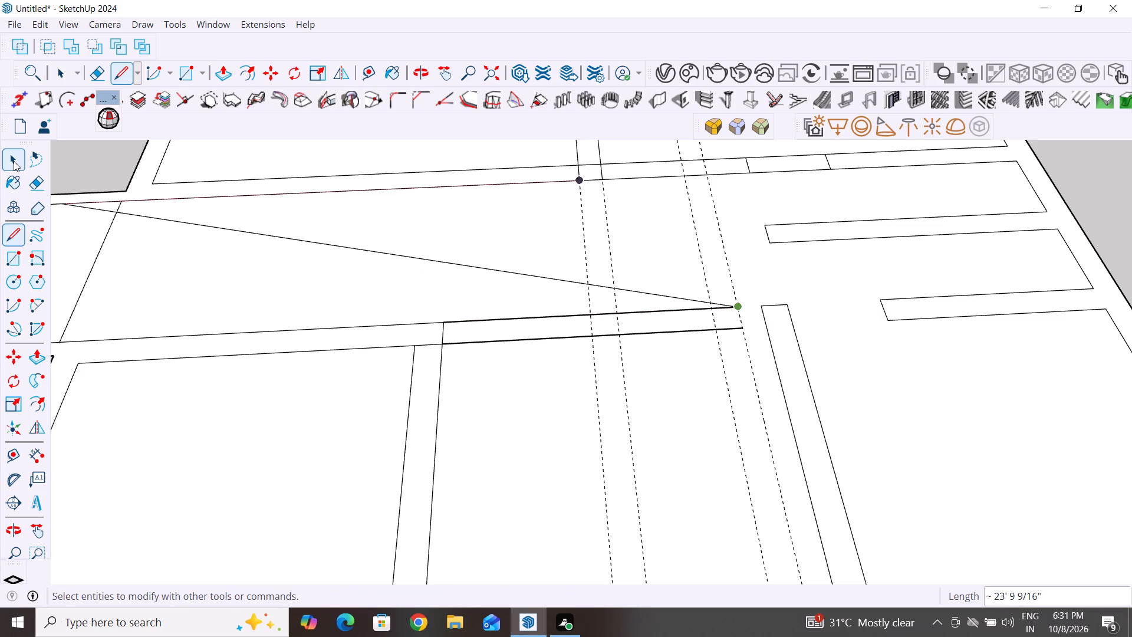
pyautogui.click(14, 161)
pyautogui.click(12, 234)
# Draw a cross wall's two faces along the 10"-spaced guides from the outer wall to the extended hall wall, 10' and 10' 10" long.
pyautogui.scroll(-8, 618, 240)
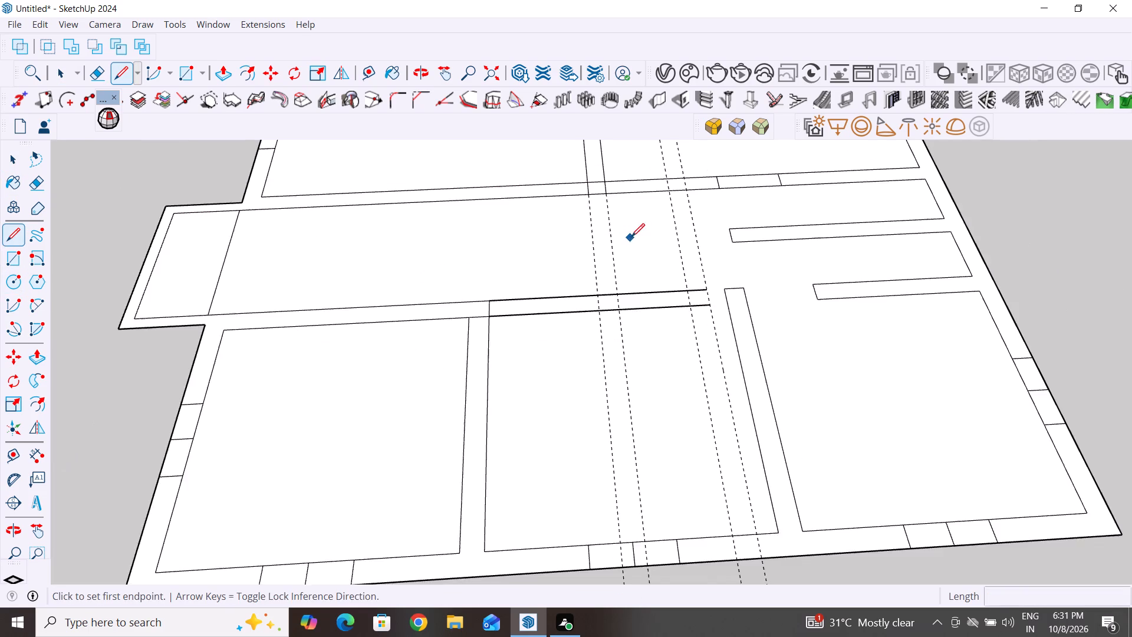
pyautogui.scroll(-2, 631, 237)
pyautogui.scroll(3, 694, 399)
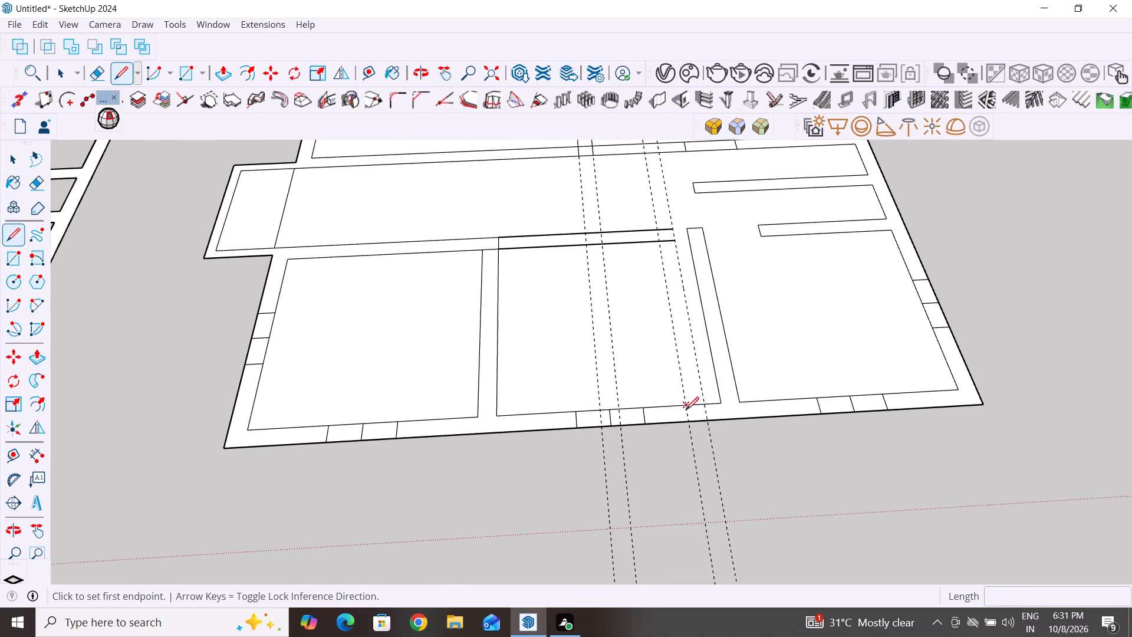
pyautogui.click(686, 408)
pyautogui.click(660, 245)
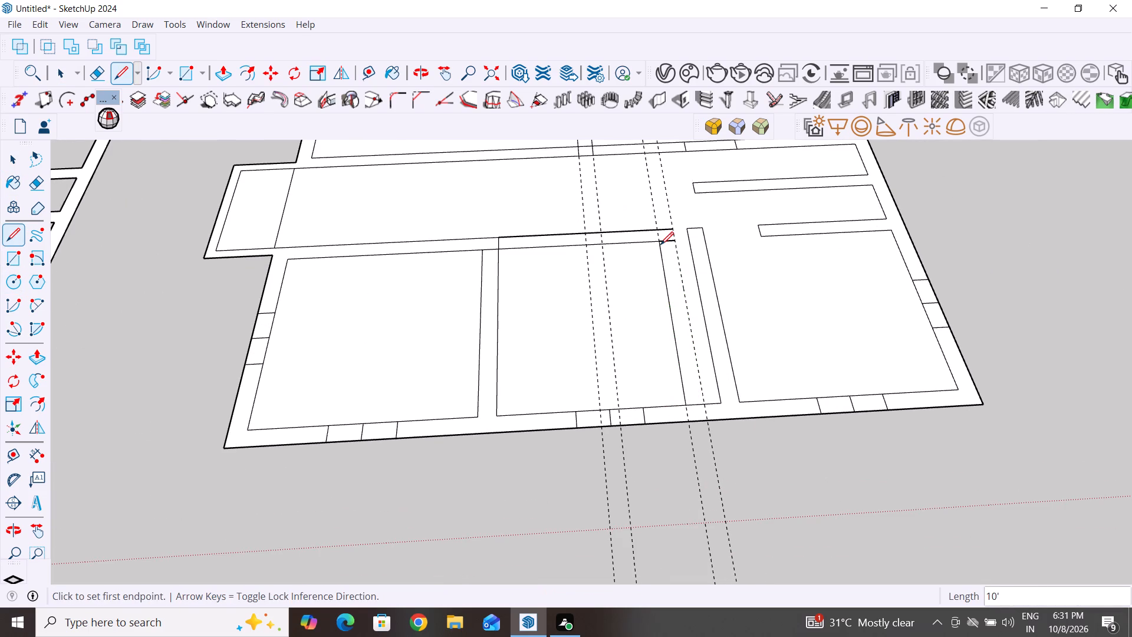
pyautogui.click(17, 229)
pyautogui.click(705, 405)
pyautogui.click(674, 229)
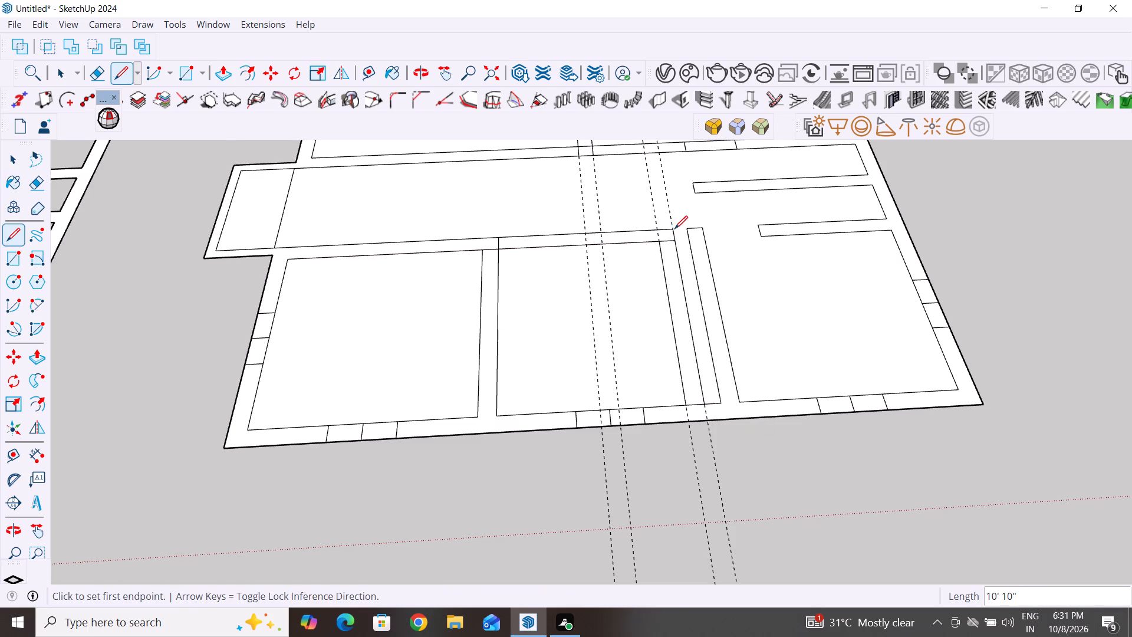
pyautogui.click(7, 160)
pyautogui.moveTo(801, 442); pyautogui.dragTo(781, 542, button='middle')
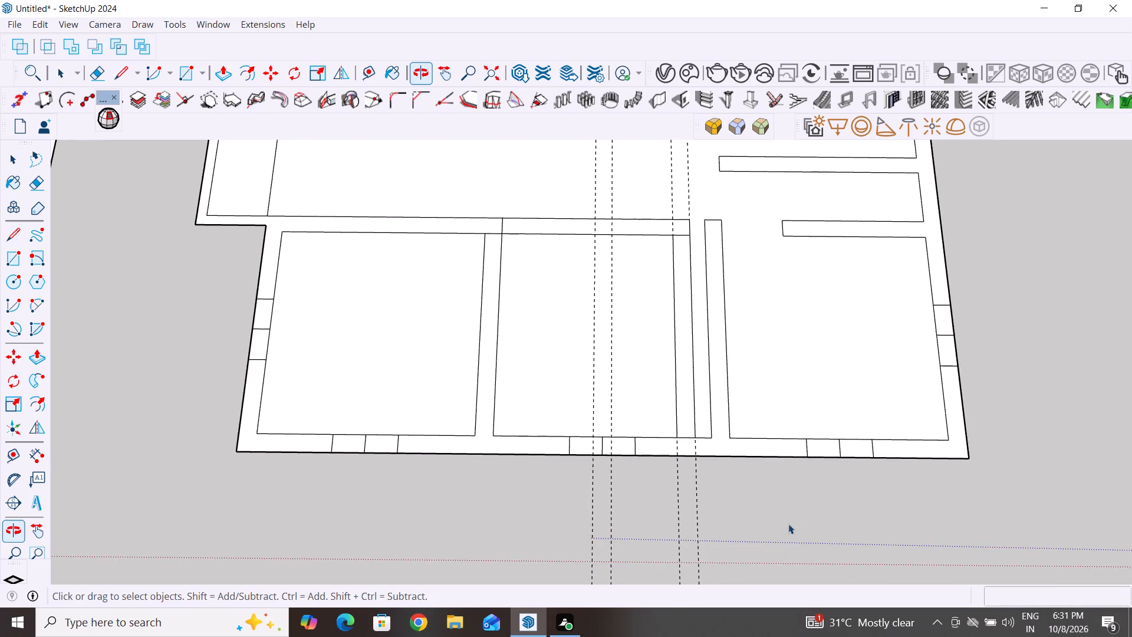
# Erase the short hall-wall line crossing the new cross wall where the two walls meet.
pyautogui.scroll(-3, 788, 524)
pyautogui.click(11, 160)
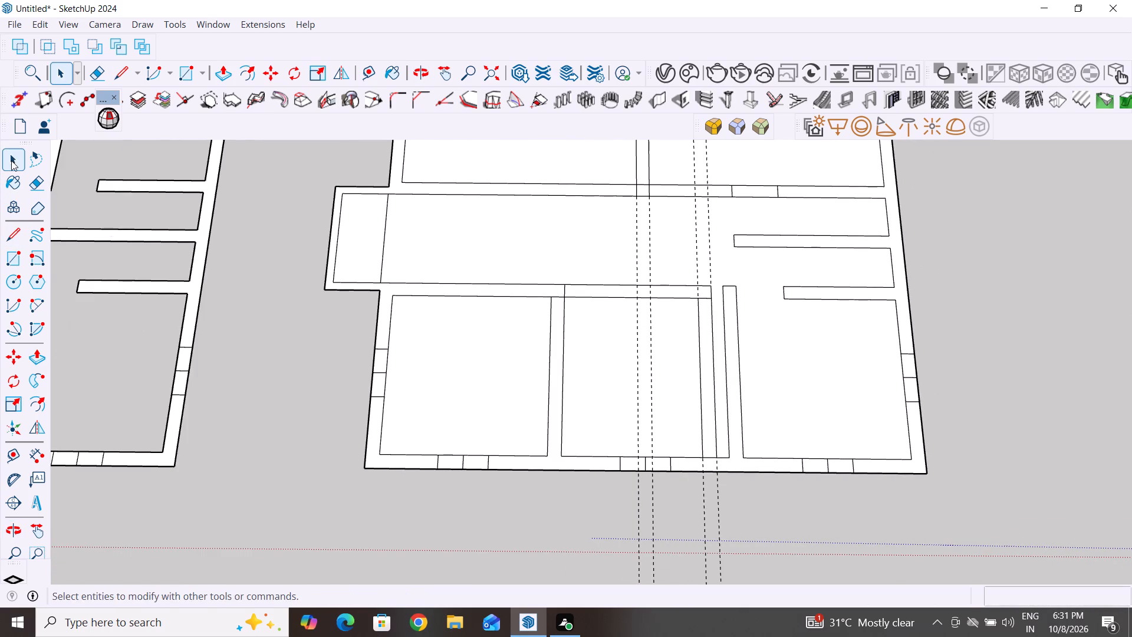
pyautogui.scroll(3, 474, 247)
pyautogui.moveTo(884, 307); pyautogui.dragTo(917, 303, button='middle')
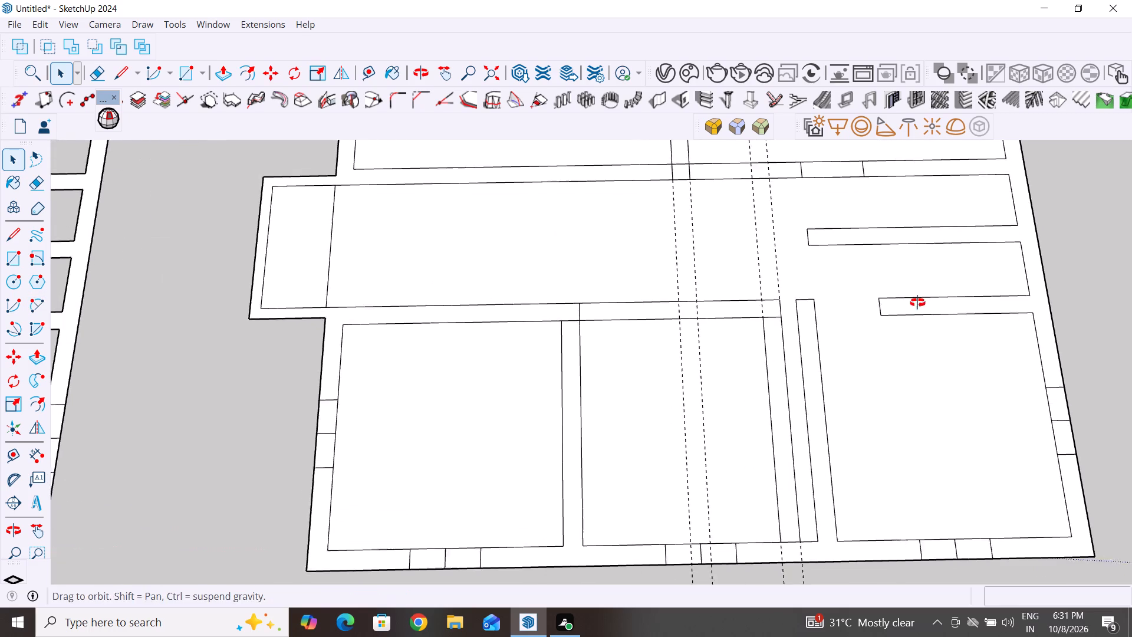
pyautogui.moveTo(917, 303); pyautogui.dragTo(922, 299, button='middle')
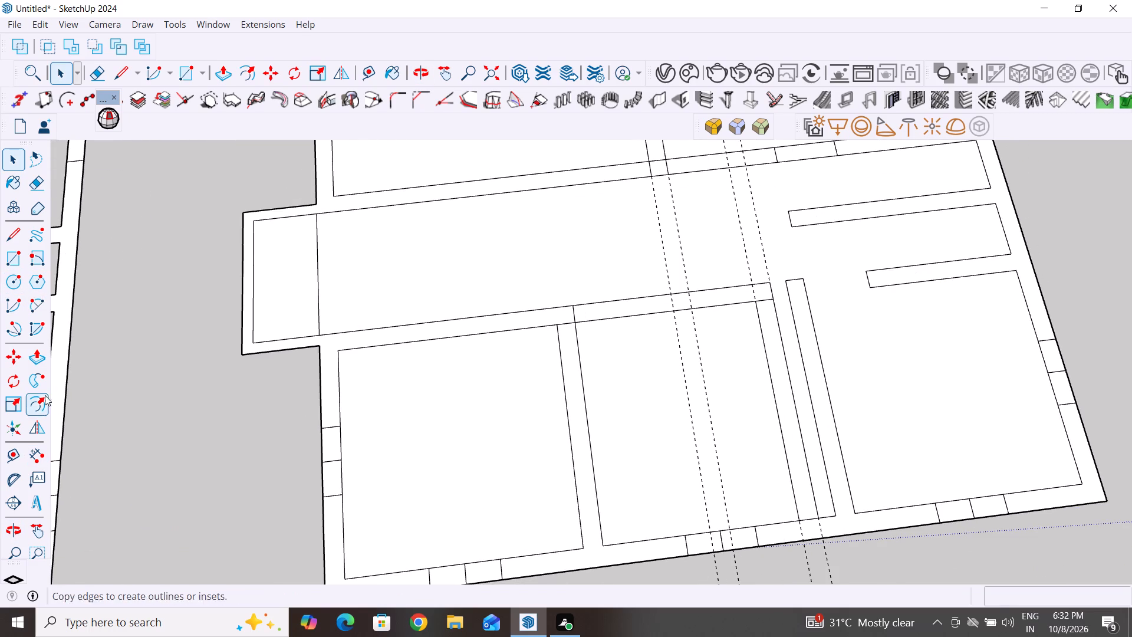
pyautogui.click(88, 75)
pyautogui.scroll(5, 720, 311)
pyautogui.moveTo(779, 314); pyautogui.dragTo(775, 294)
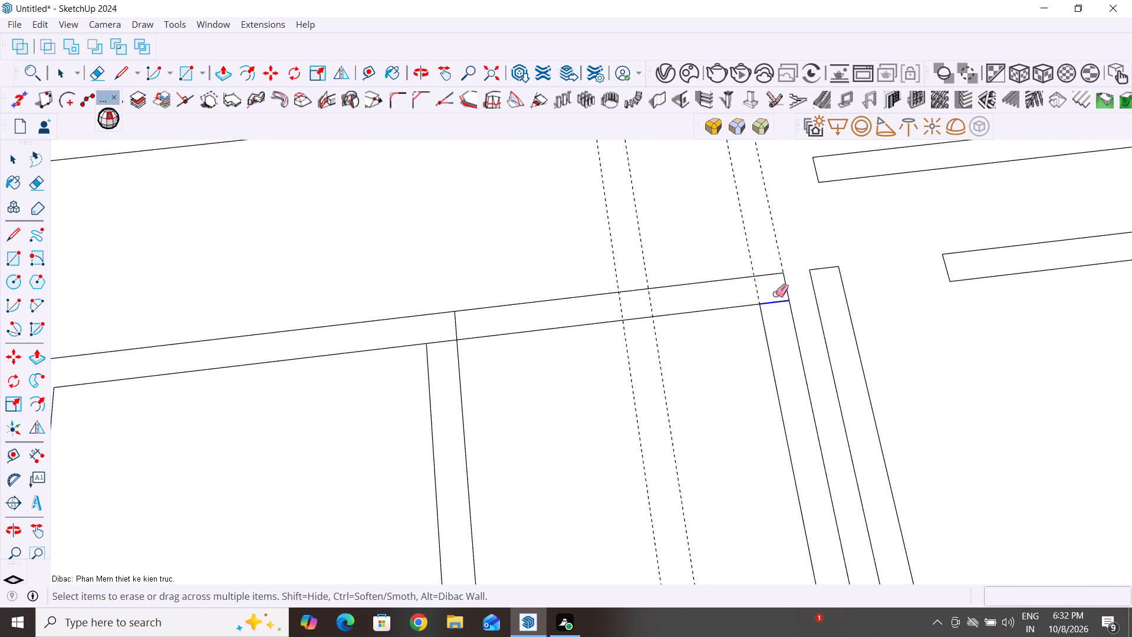
pyautogui.moveTo(775, 294); pyautogui.dragTo(770, 290)
# Draw a 10" line across the foot of the old partition beside the new cross wall, closing the outer wall's inner face.
pyautogui.scroll(-6, 770, 290)
pyautogui.moveTo(752, 359); pyautogui.dragTo(743, 364, button='middle')
pyautogui.scroll(-5, 644, 369)
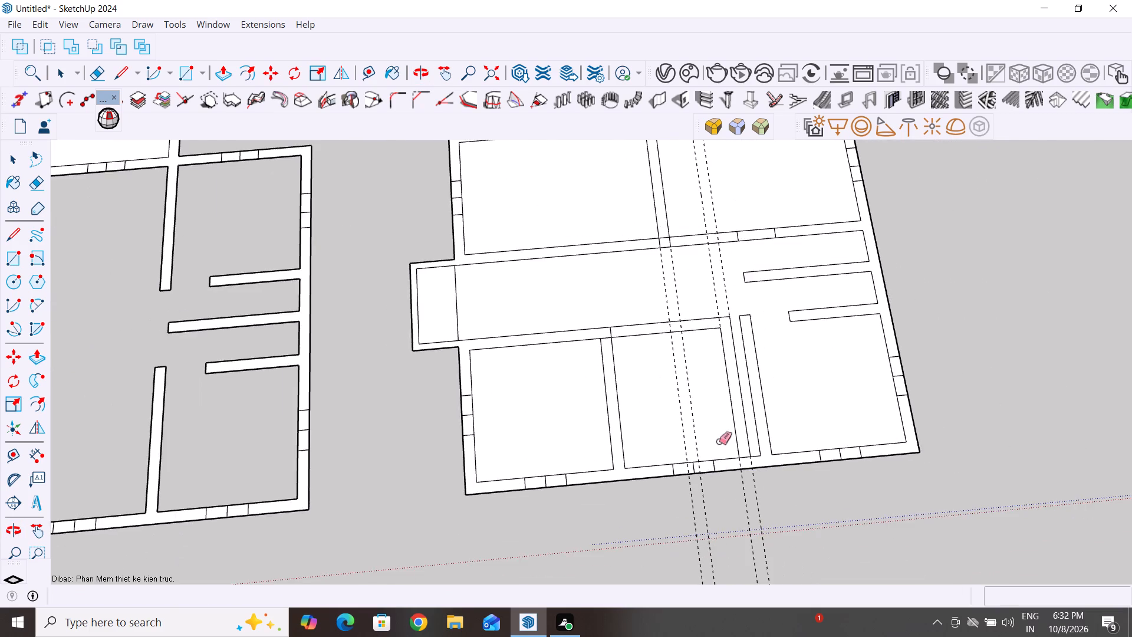
pyautogui.scroll(5, 726, 446)
pyautogui.scroll(-3, 715, 447)
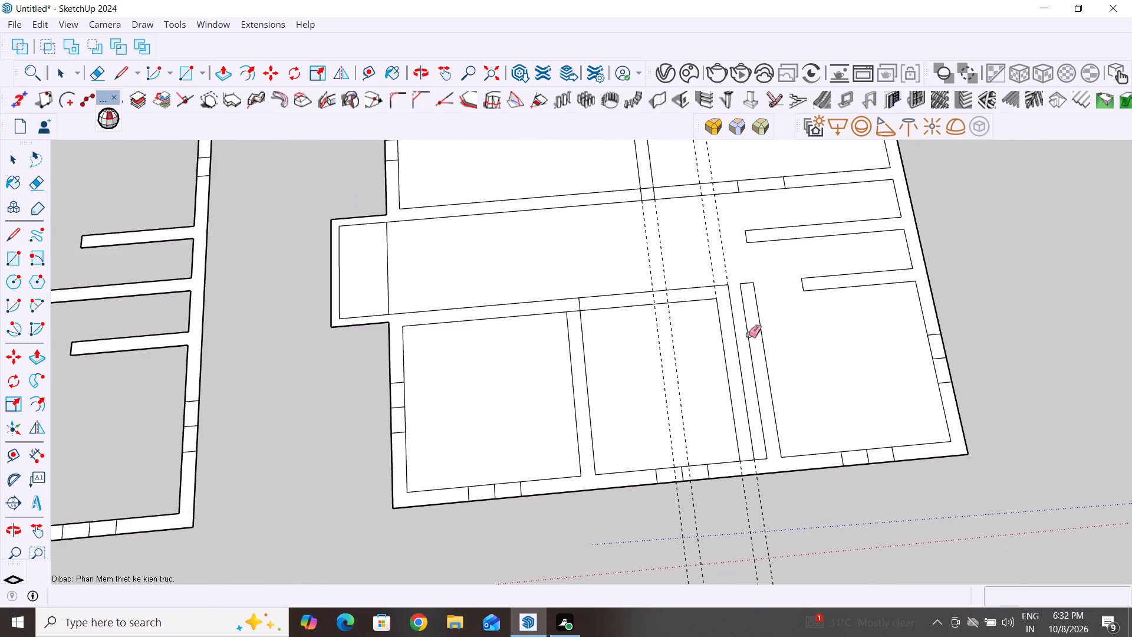
pyautogui.click(9, 160)
pyautogui.click(9, 238)
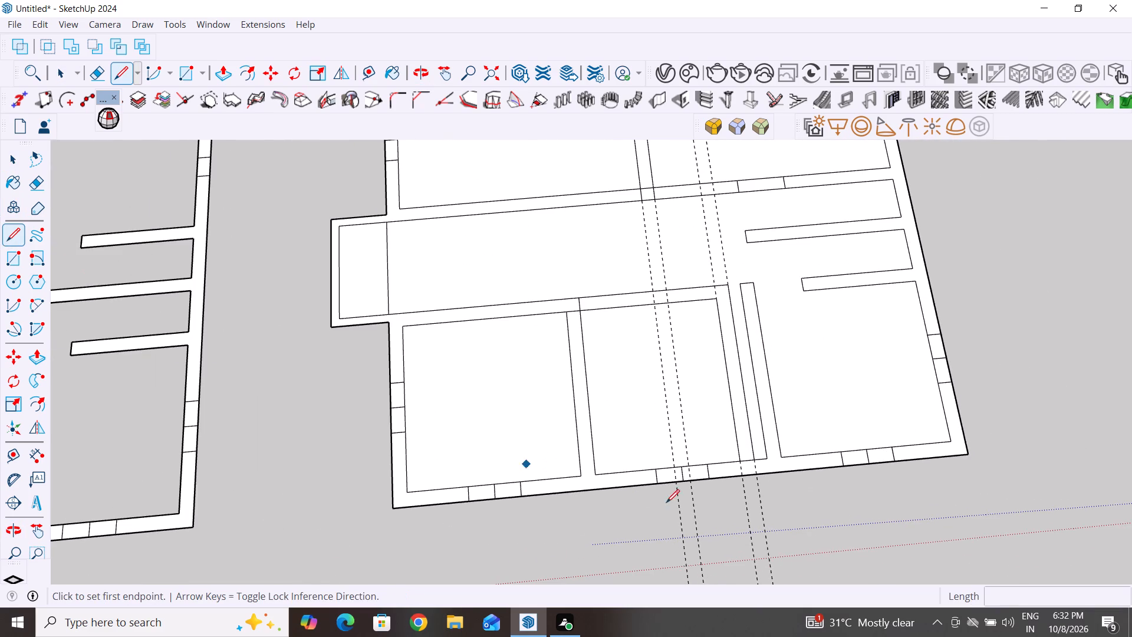
pyautogui.scroll(4, 772, 483)
pyautogui.click(762, 448)
pyautogui.click(785, 446)
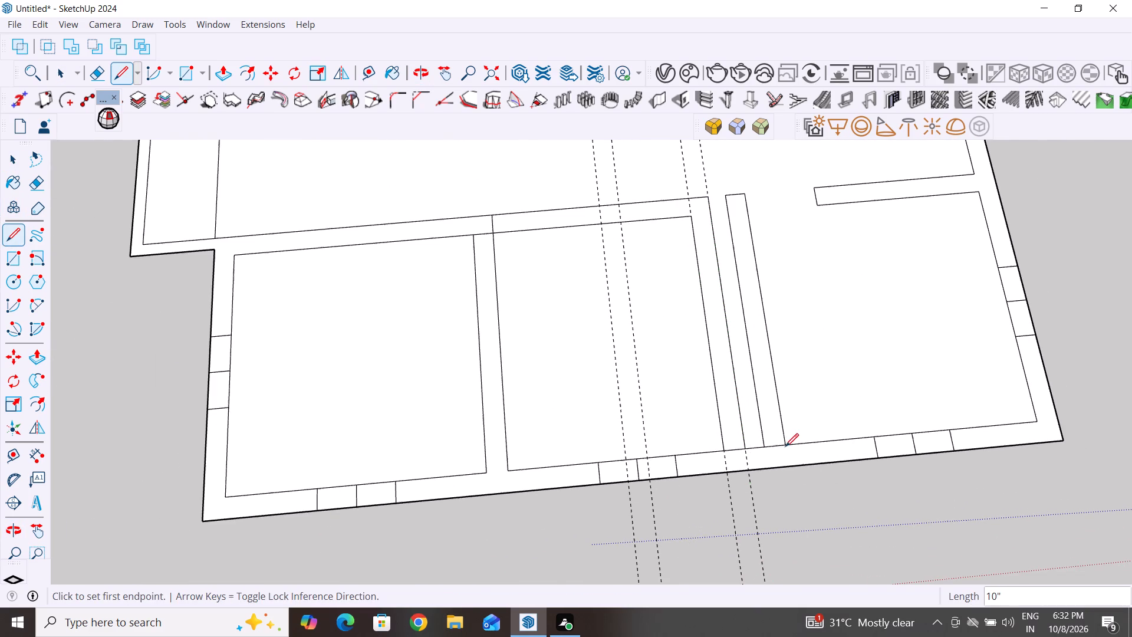
# Erase both faces and the end line of the old partition beside the new cross wall.
pyautogui.click(19, 159)
pyautogui.moveTo(871, 370); pyautogui.dragTo(874, 449, button='middle')
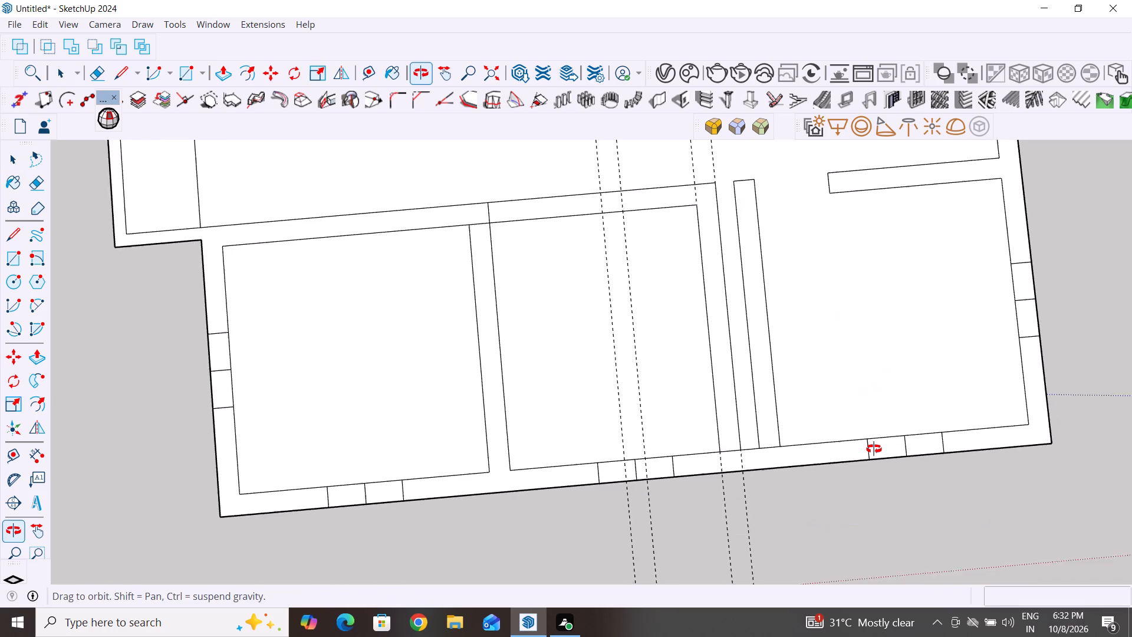
pyautogui.moveTo(874, 449); pyautogui.dragTo(807, 352, button='middle')
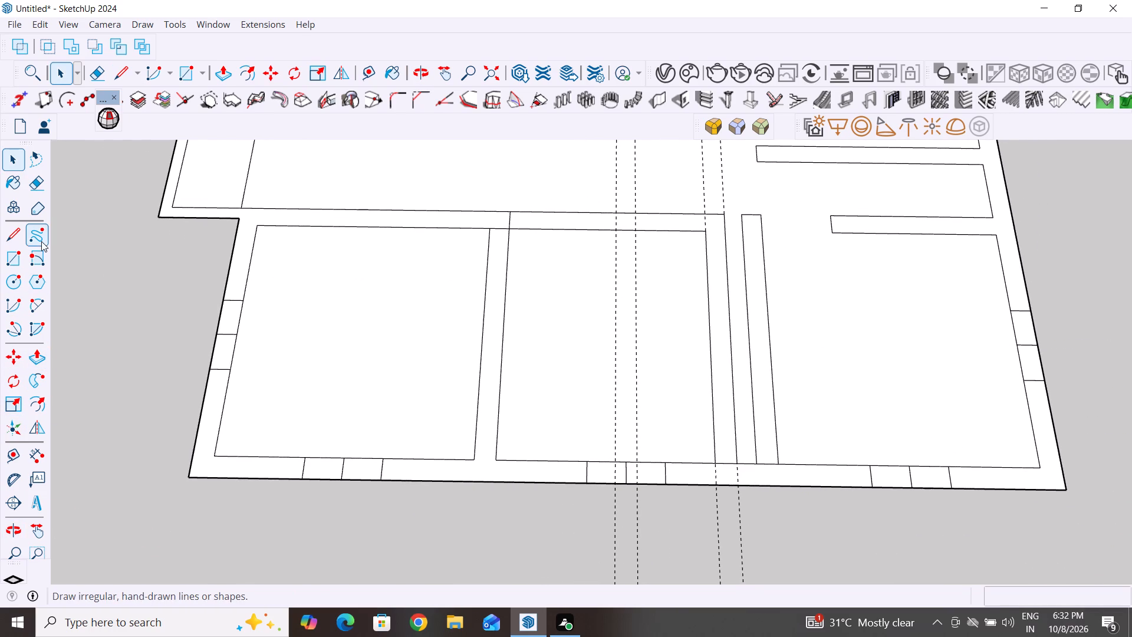
pyautogui.click(37, 188)
pyautogui.moveTo(805, 437); pyautogui.dragTo(779, 431)
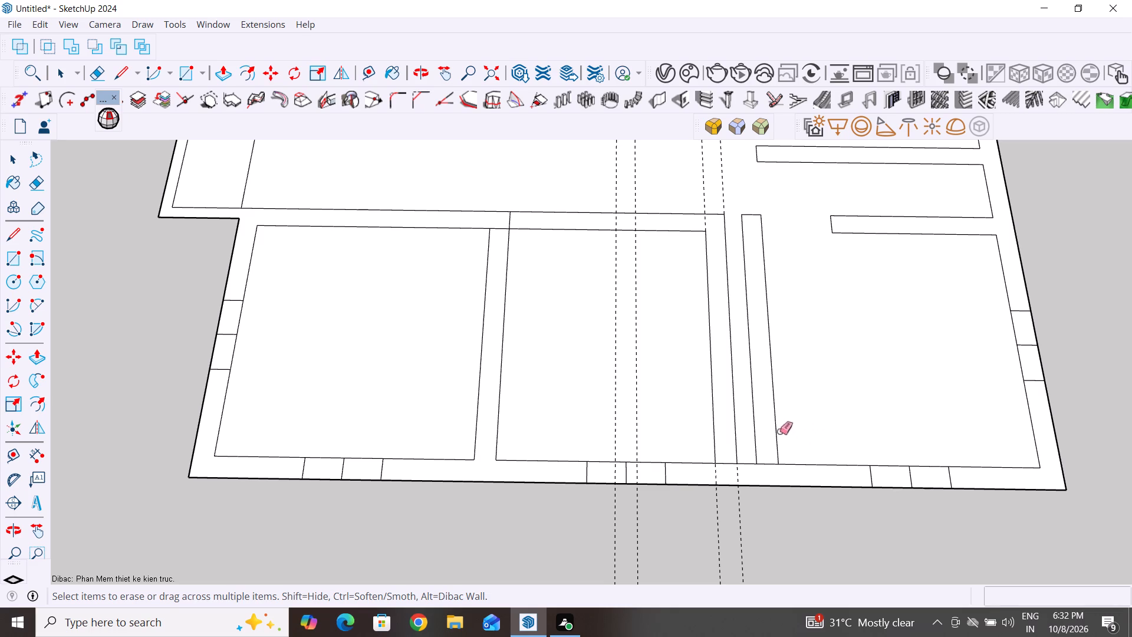
pyautogui.moveTo(779, 431); pyautogui.dragTo(748, 406)
pyautogui.moveTo(751, 199); pyautogui.dragTo(750, 234)
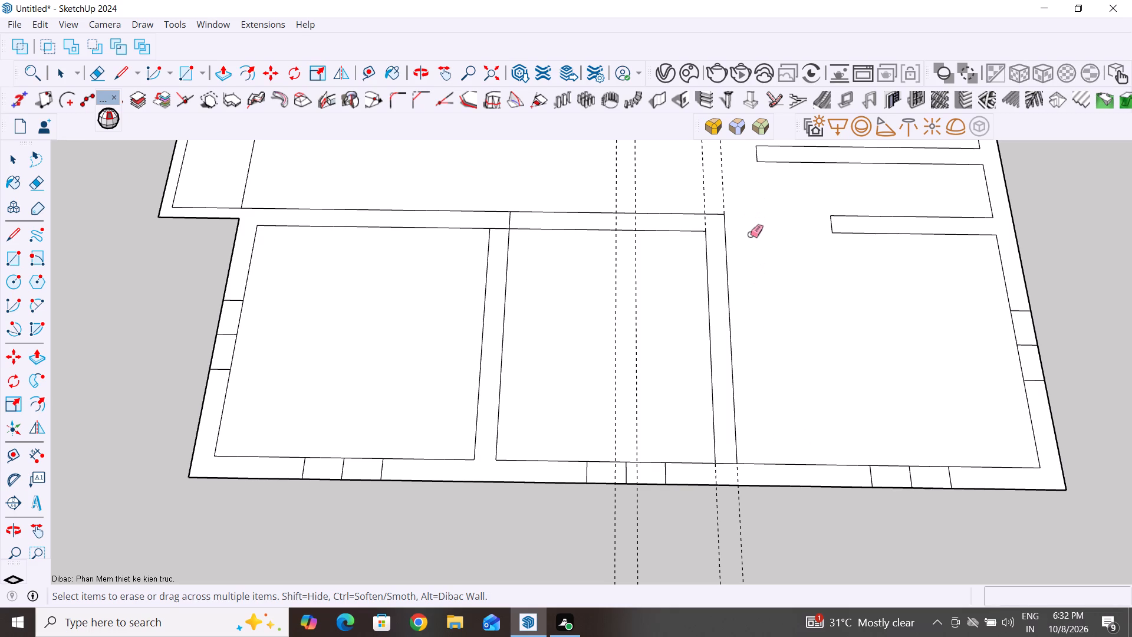
# Erase both faces of the partition that divides the space between the new cross wall and the outer side wall.
pyautogui.scroll(-4, 750, 234)
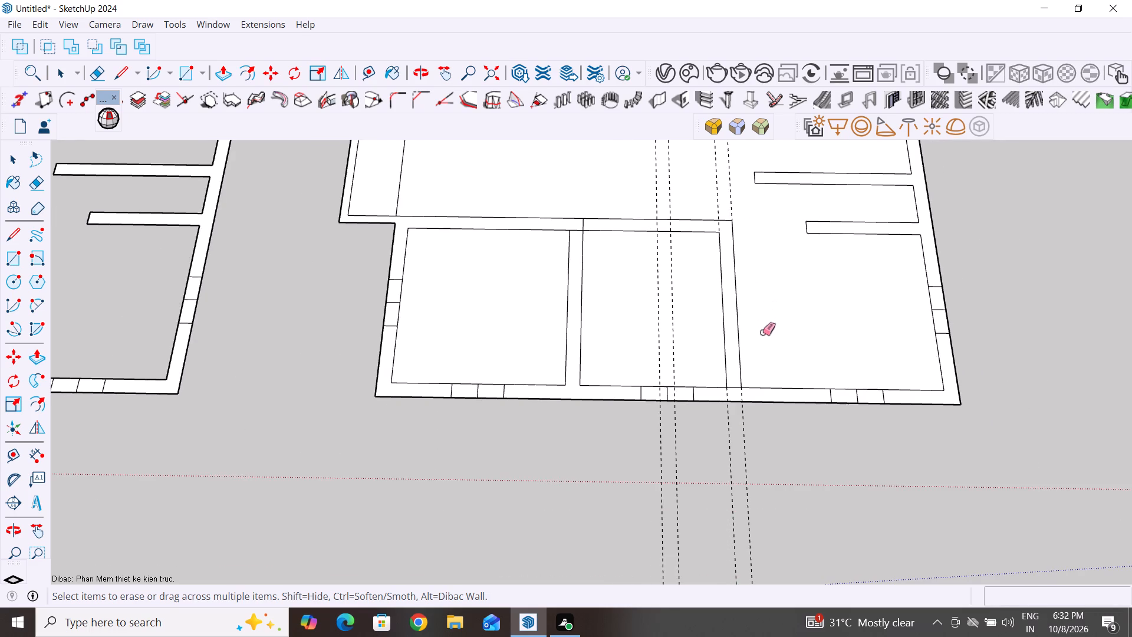
pyautogui.scroll(-5, 732, 331)
pyautogui.moveTo(667, 285); pyautogui.dragTo(610, 285)
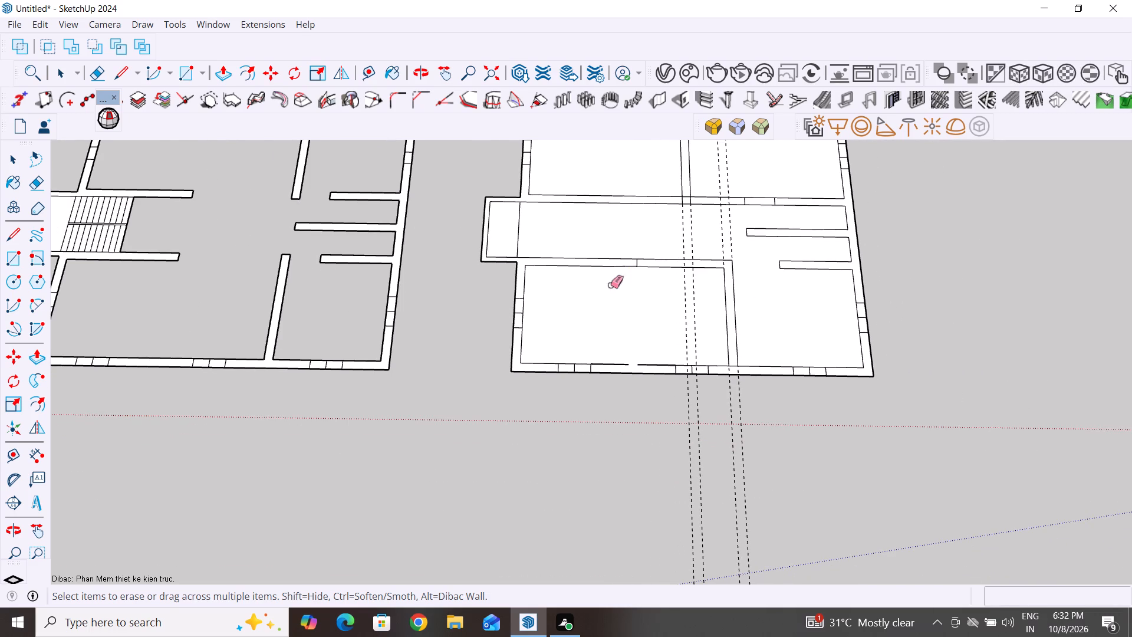
# Extend the face of the middle stub wall nearest the hall wall from its free end to the far central-wall guide.
pyautogui.scroll(2, 666, 248)
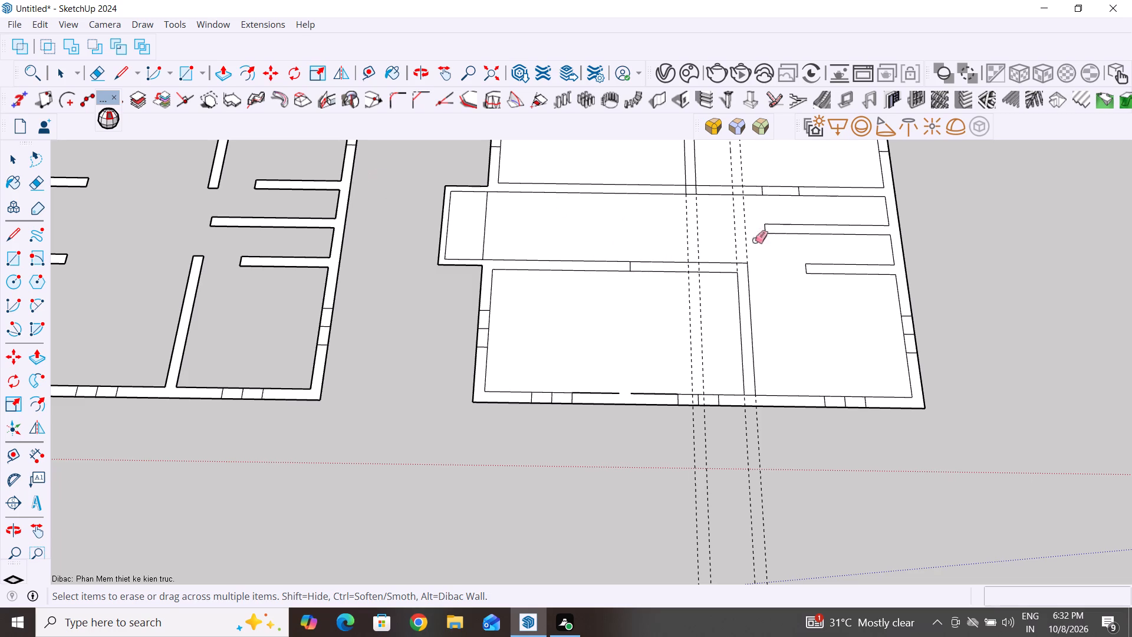
pyautogui.scroll(1, 573, 233)
pyautogui.moveTo(574, 239); pyautogui.dragTo(574, 277, button='middle')
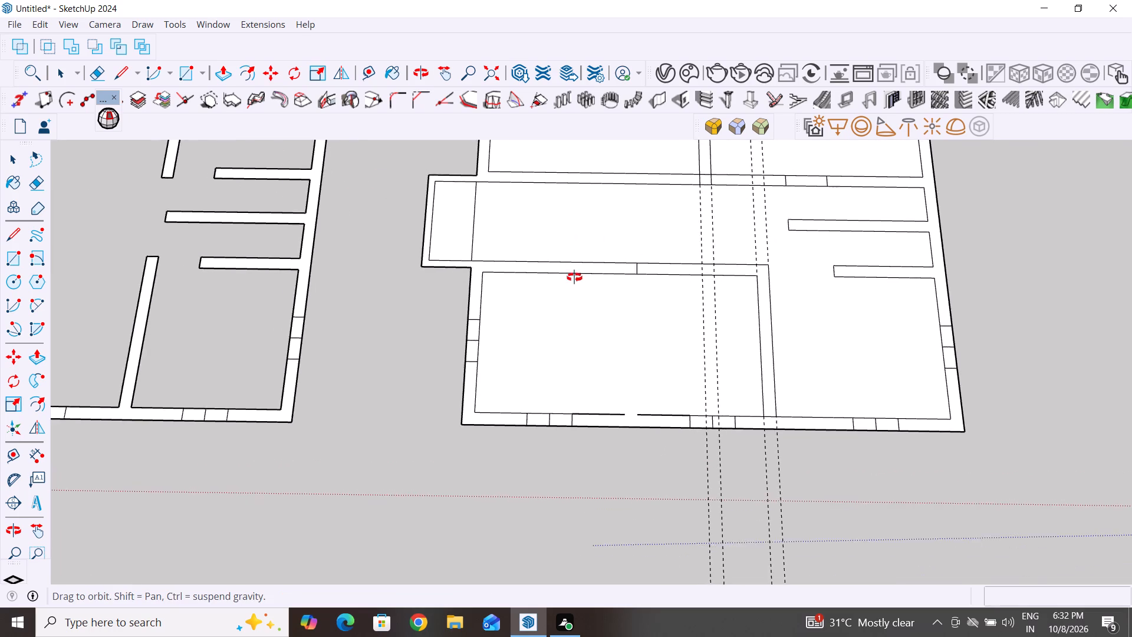
pyautogui.moveTo(574, 277); pyautogui.dragTo(586, 295, button='middle')
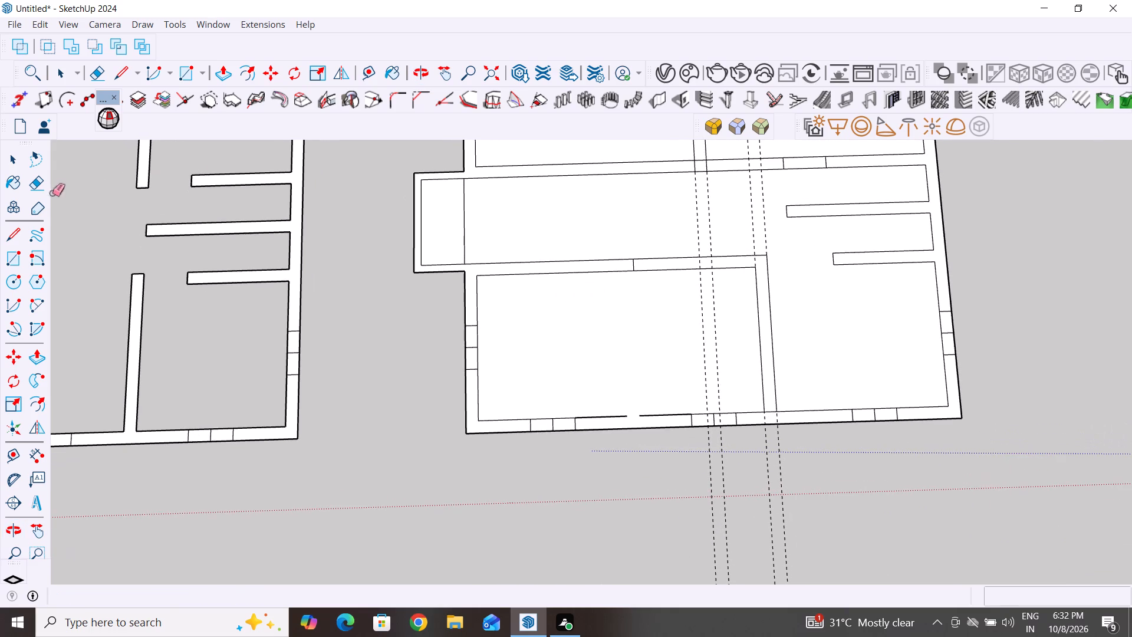
pyautogui.click(15, 238)
pyautogui.click(788, 218)
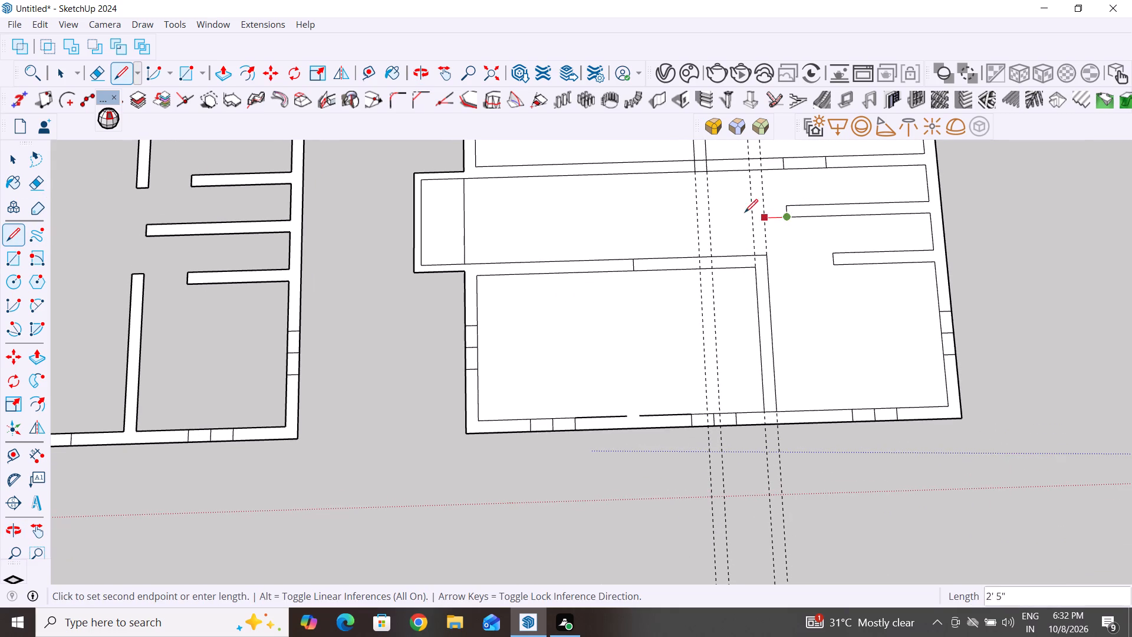
pyautogui.click(697, 218)
pyautogui.press('space')
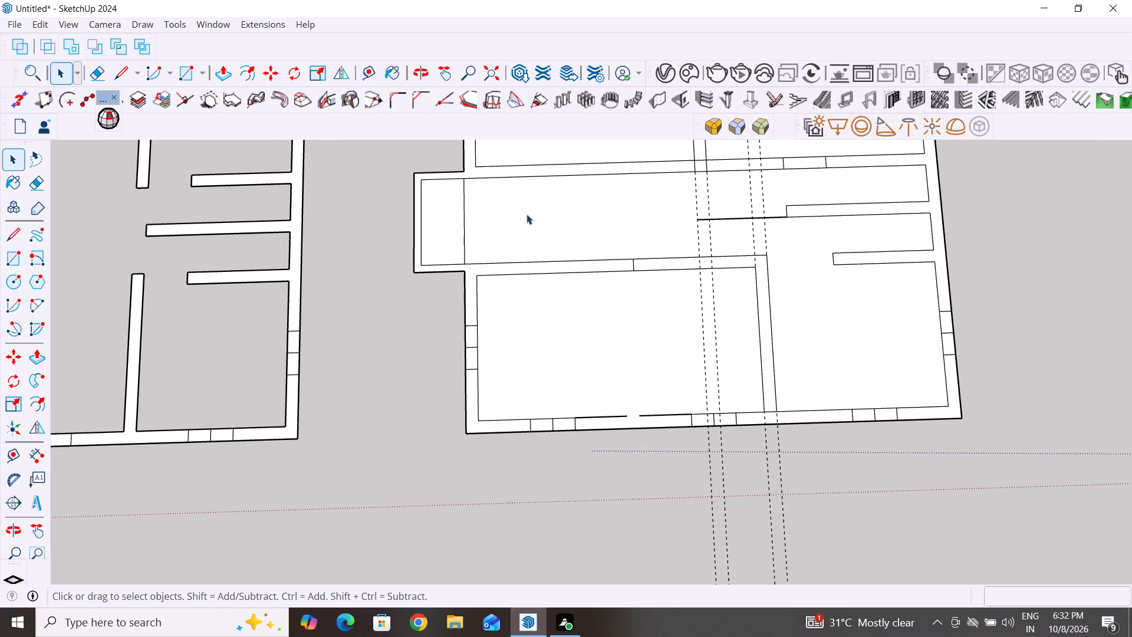
# Extend the stub wall's other face to the same central-wall guide and close the new end with a 10" line.
pyautogui.moveTo(912, 295); pyautogui.dragTo(724, 93, button='middle')
pyautogui.scroll(2, 892, 393)
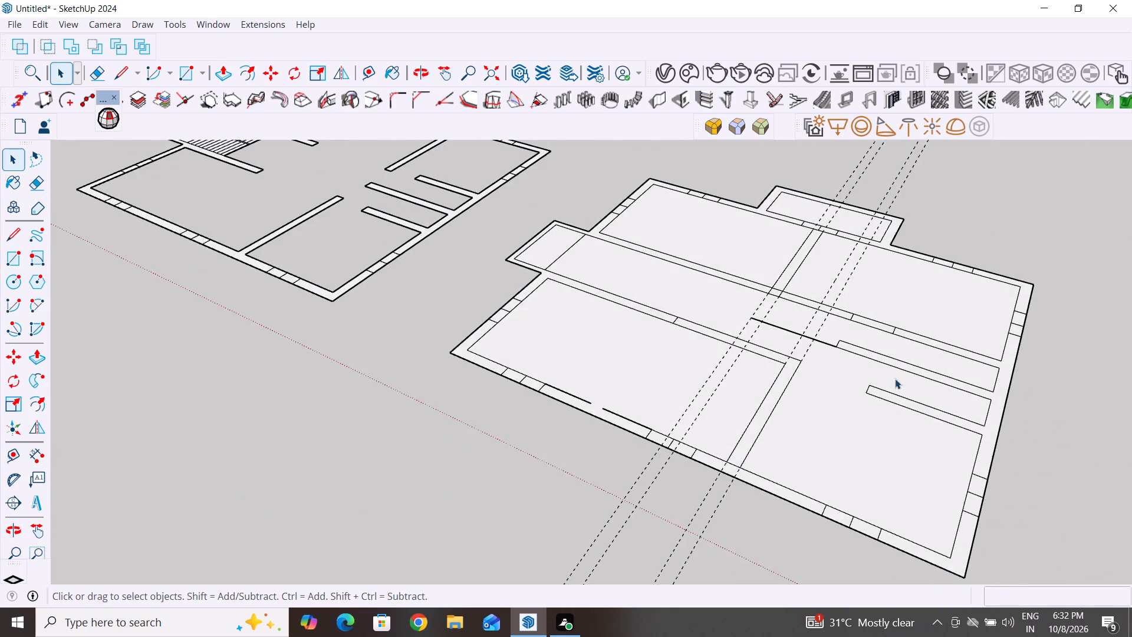
pyautogui.scroll(1, 895, 379)
pyautogui.moveTo(881, 398); pyautogui.dragTo(687, 445, button='middle')
pyautogui.scroll(1, 881, 398)
pyautogui.scroll(2, 794, 451)
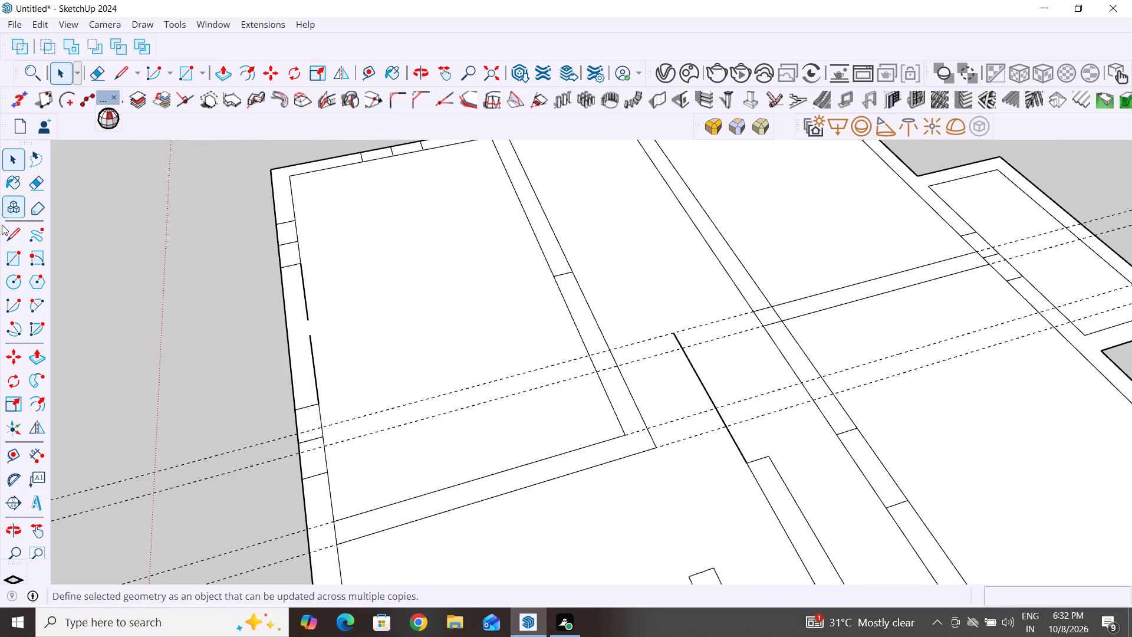
pyautogui.click(15, 238)
pyautogui.click(769, 462)
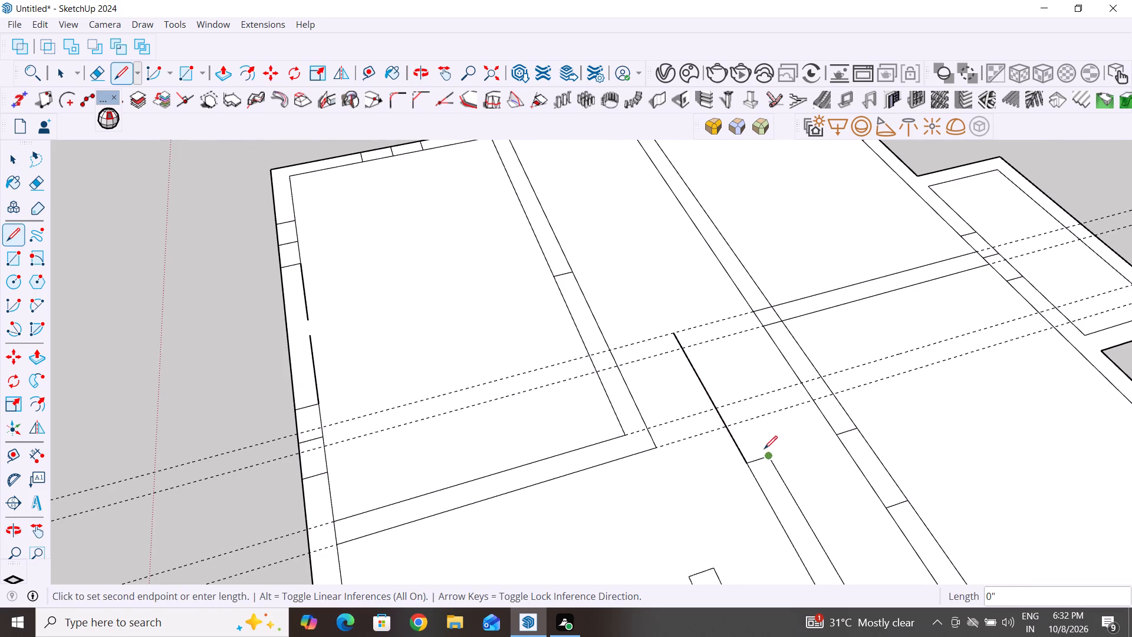
pyautogui.click(690, 327)
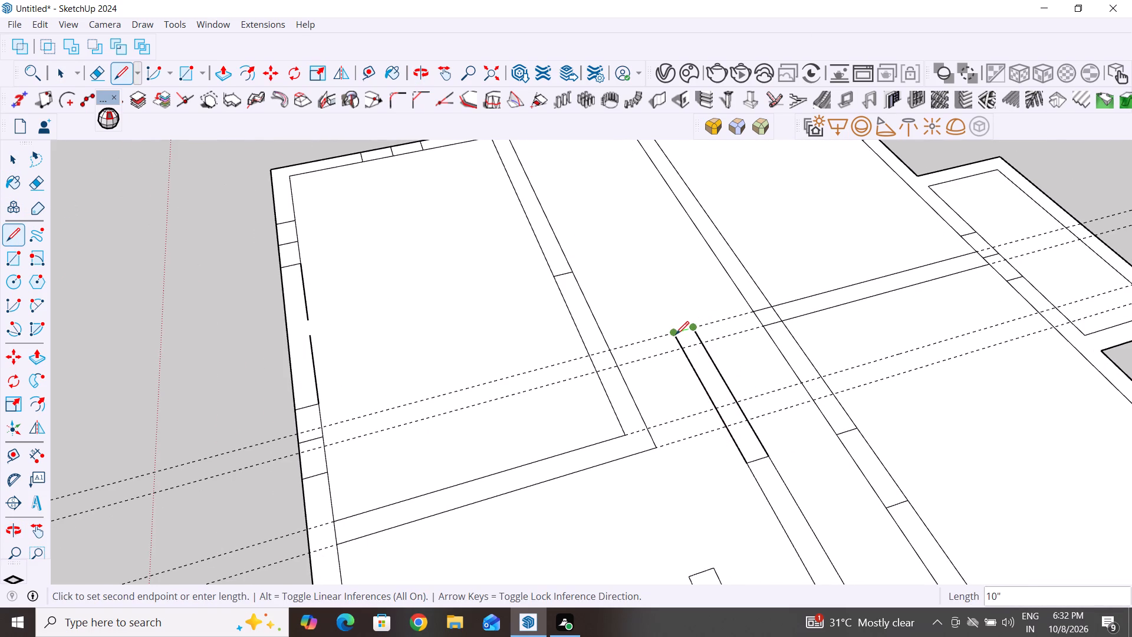
pyautogui.click(676, 334)
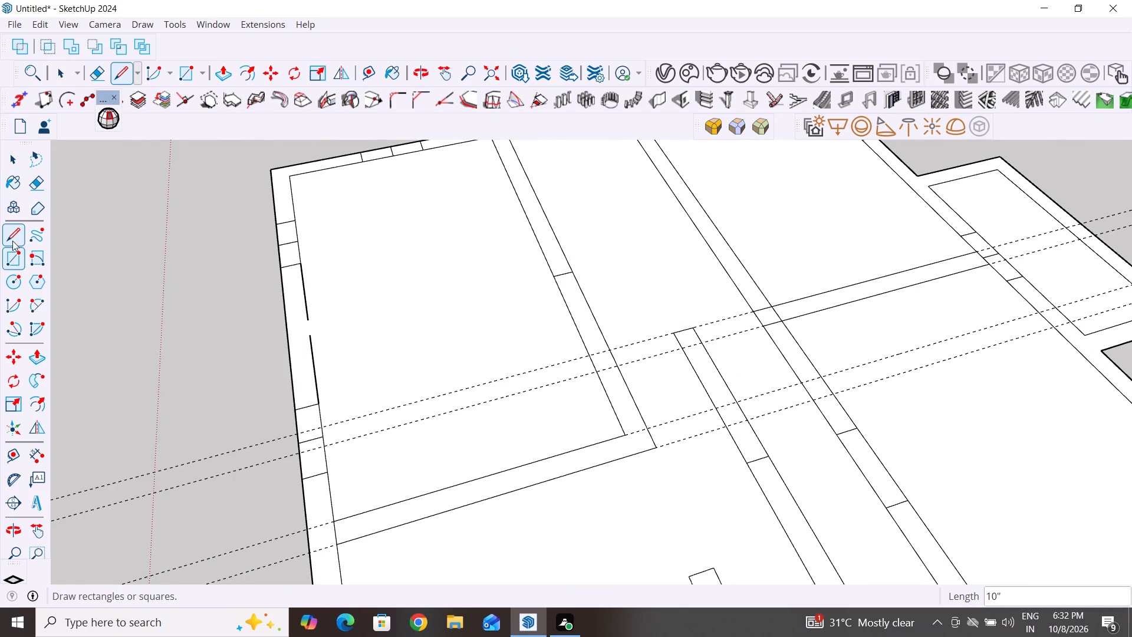
# Draw a short wall's two faces along the central-wall guides between the hall wall and the extended stub wall, 2' 8" long.
pyautogui.click(14, 233)
pyautogui.click(618, 369)
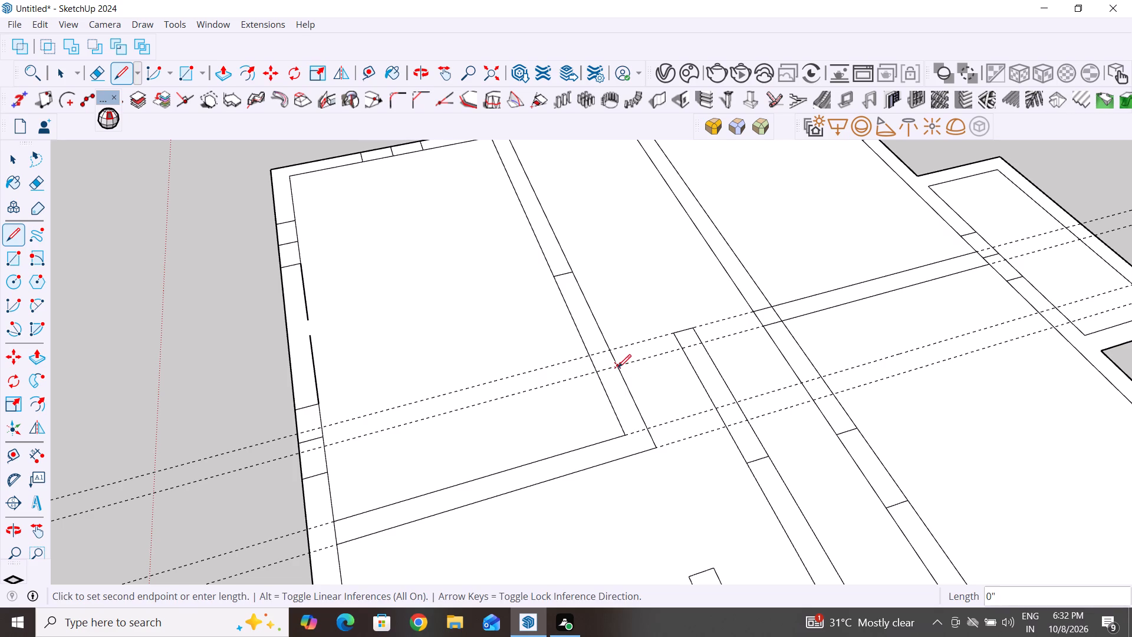
pyautogui.click(684, 348)
pyautogui.press('space')
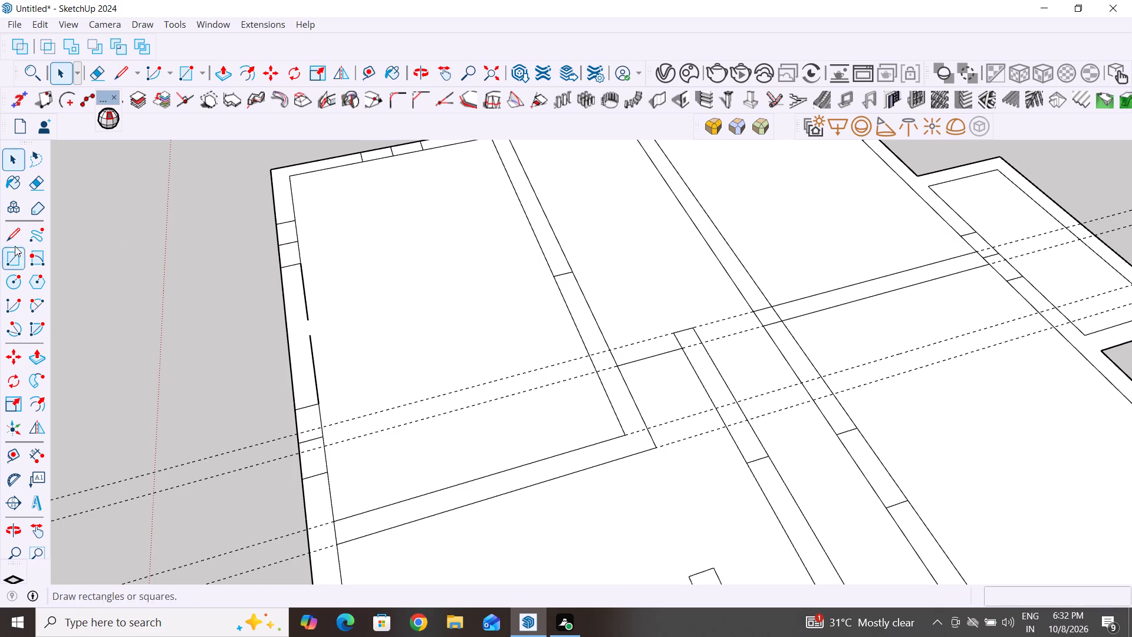
pyautogui.click(14, 240)
pyautogui.click(610, 350)
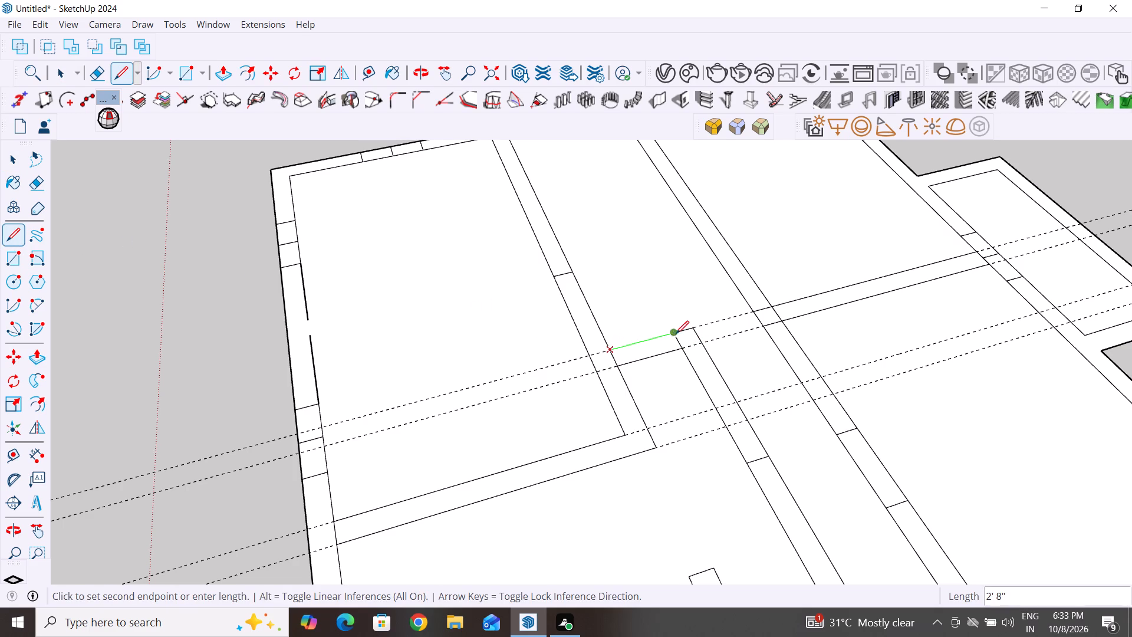
pyautogui.click(673, 334)
pyautogui.click(19, 166)
# Erase the two lines crossing the short wall's ends where it joins the stub wall and the hall wall.
pyautogui.scroll(-5, 368, 284)
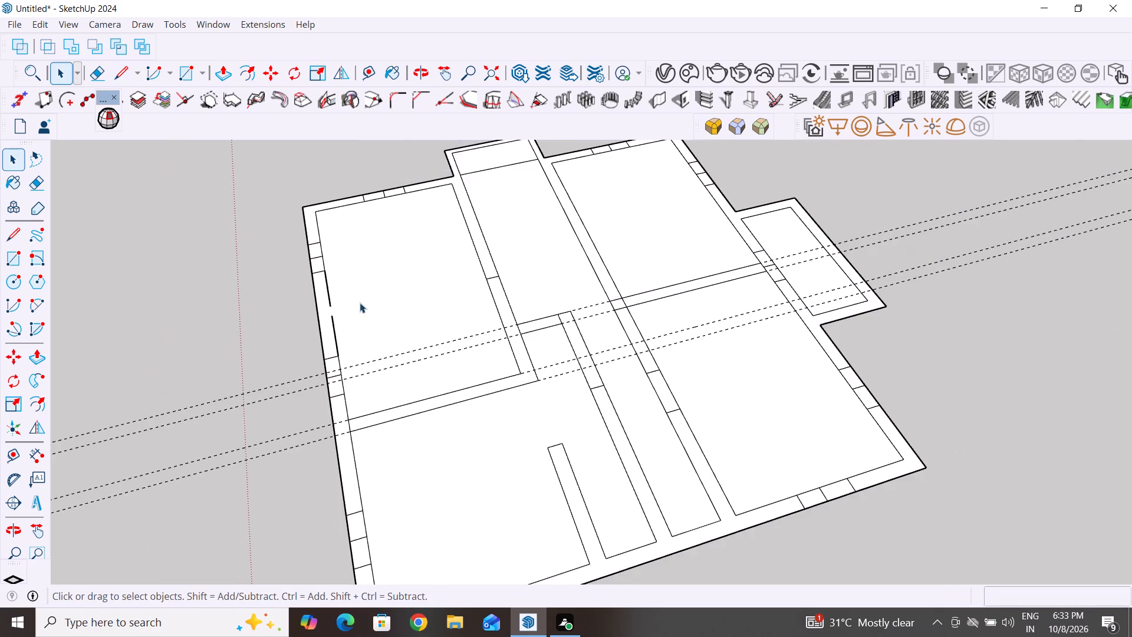
pyautogui.moveTo(378, 352); pyautogui.dragTo(634, 363, button='middle')
pyautogui.scroll(4, 487, 410)
pyautogui.moveTo(617, 458); pyautogui.dragTo(741, 486, button='middle')
pyautogui.scroll(1, 606, 421)
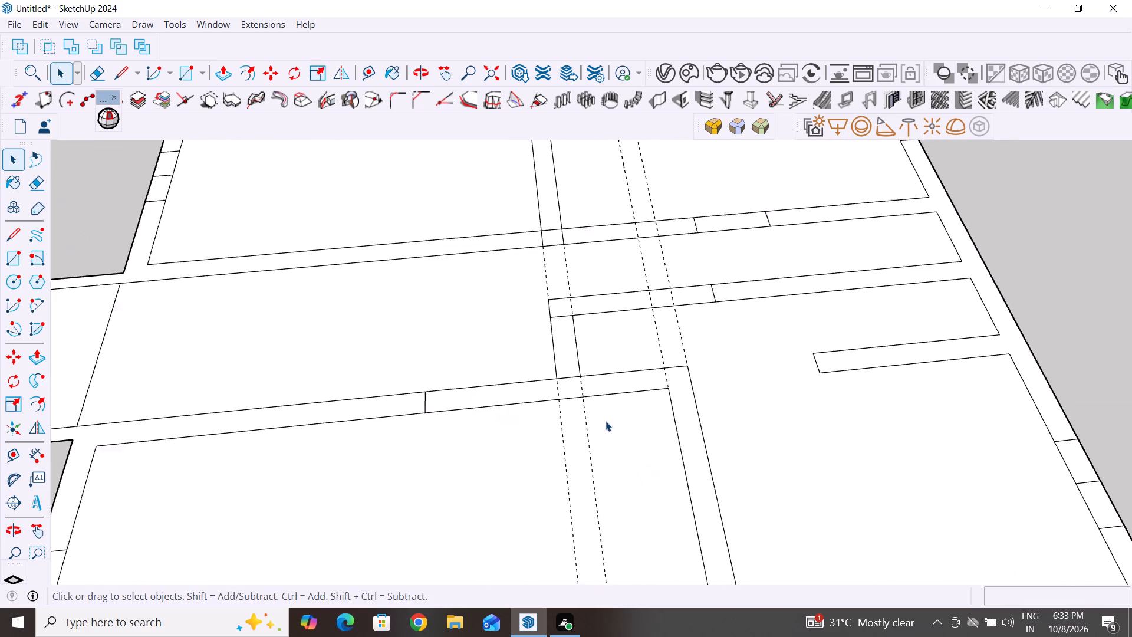
pyautogui.scroll(2, 606, 421)
pyautogui.moveTo(609, 454); pyautogui.dragTo(593, 540, button='middle')
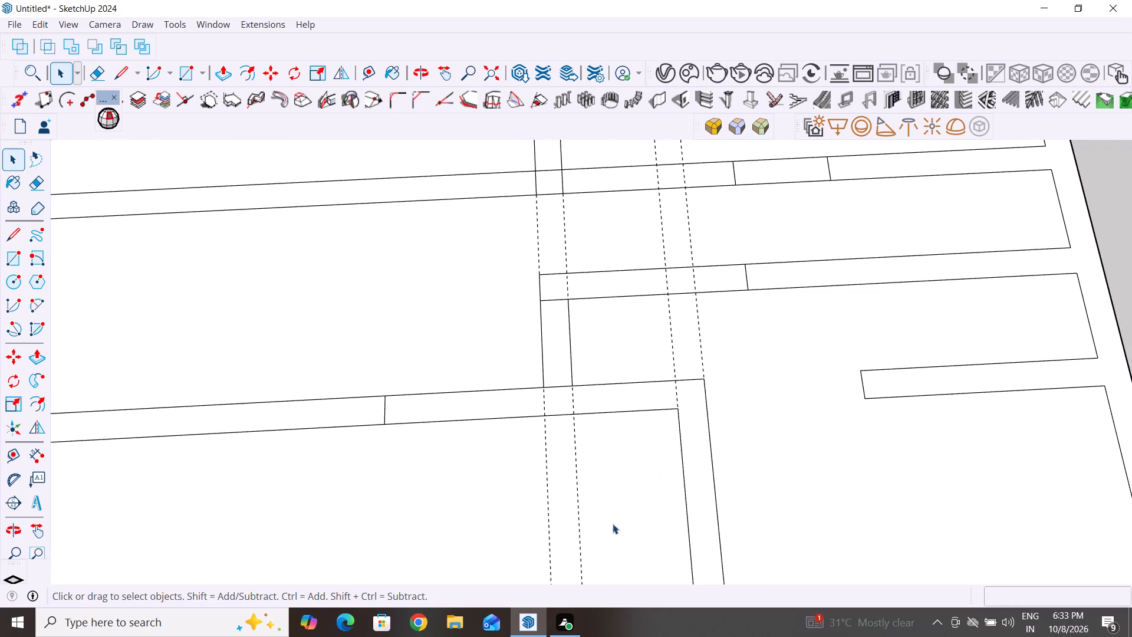
pyautogui.scroll(-4, 648, 454)
pyautogui.moveTo(649, 465); pyautogui.dragTo(650, 524, button='middle')
pyautogui.scroll(1, 650, 524)
pyautogui.moveTo(662, 476); pyautogui.dragTo(653, 504, button='middle')
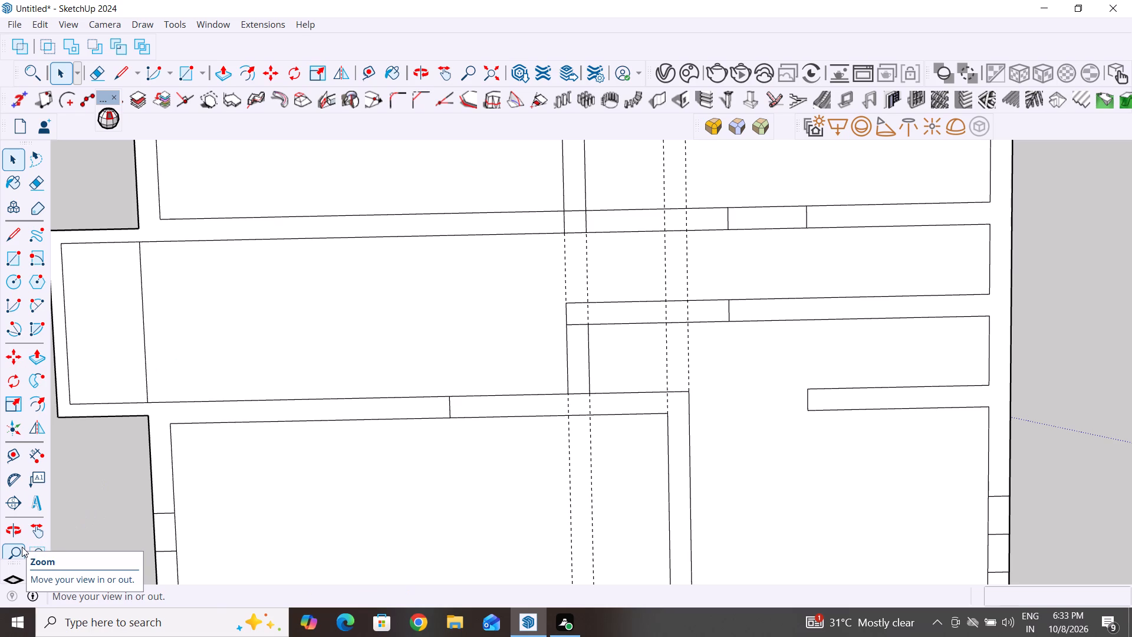
pyautogui.scroll(-2, 22, 547)
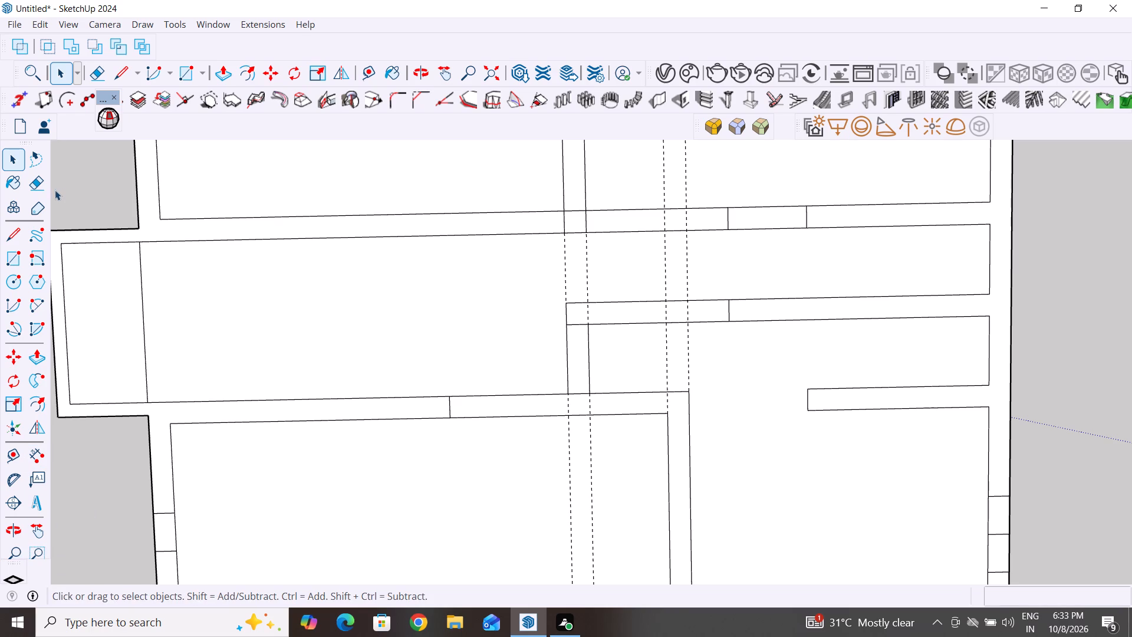
pyautogui.click(38, 192)
pyautogui.scroll(2, 638, 413)
pyautogui.moveTo(561, 292); pyautogui.dragTo(565, 403)
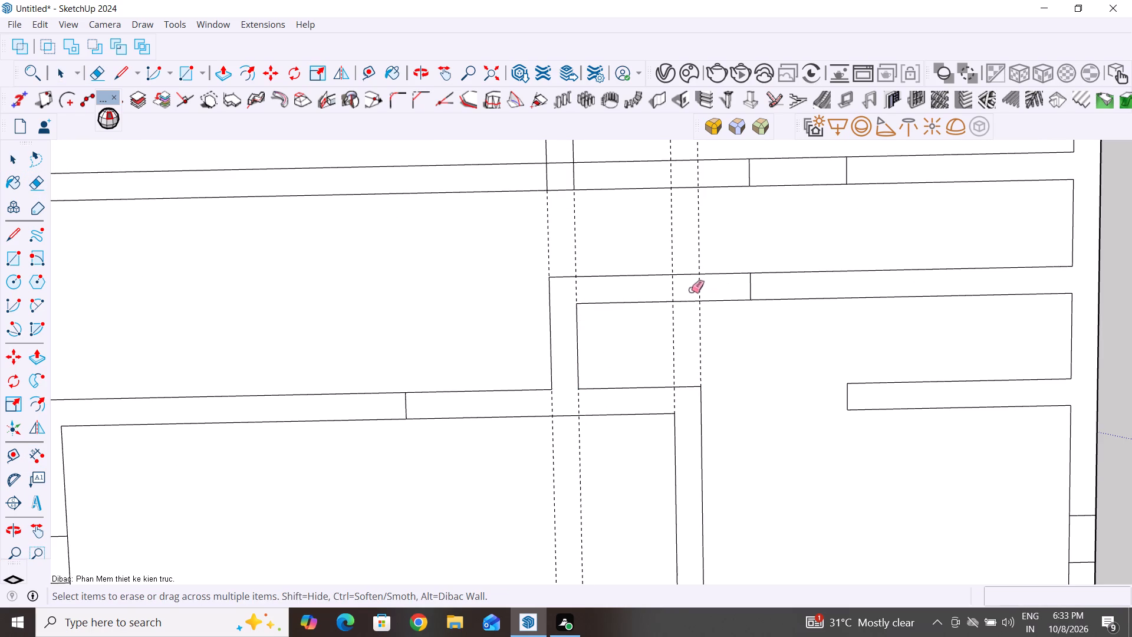
# Draw a second short wall's two faces, 2' 8" long, along the other guide pair between the hall wall and the extended stub wall.
pyautogui.click(22, 237)
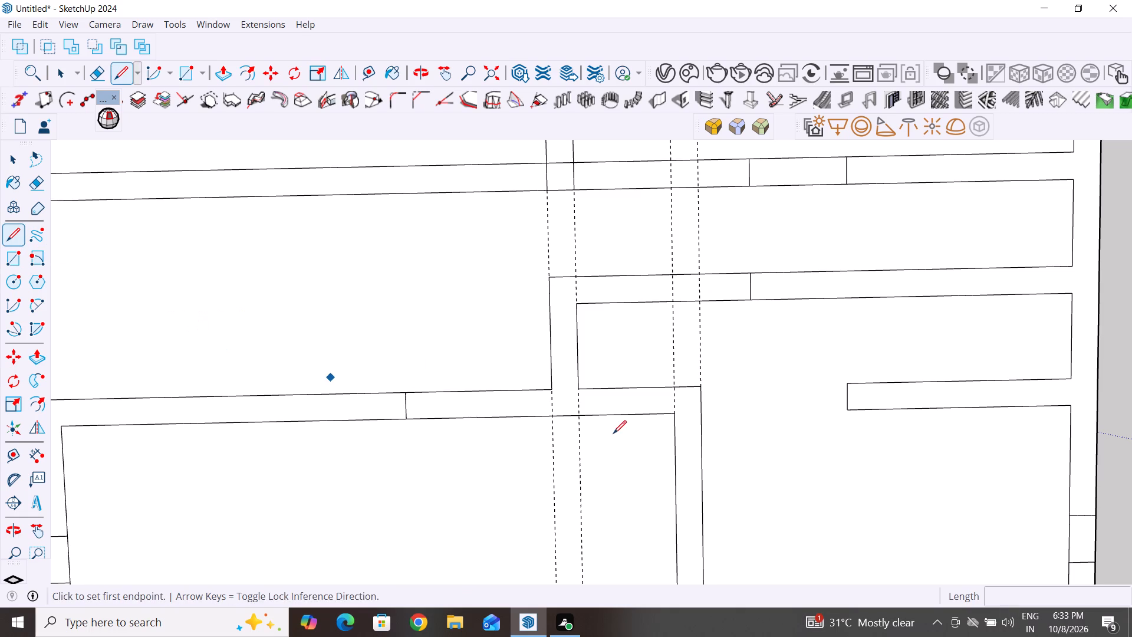
pyautogui.click(672, 390)
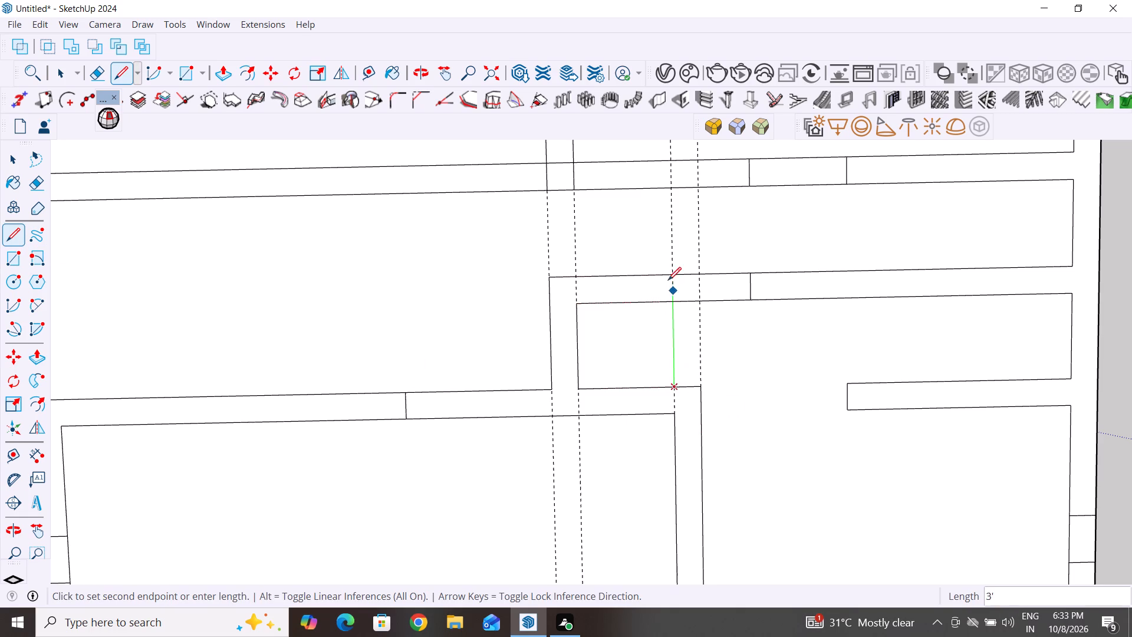
pyautogui.click(672, 301)
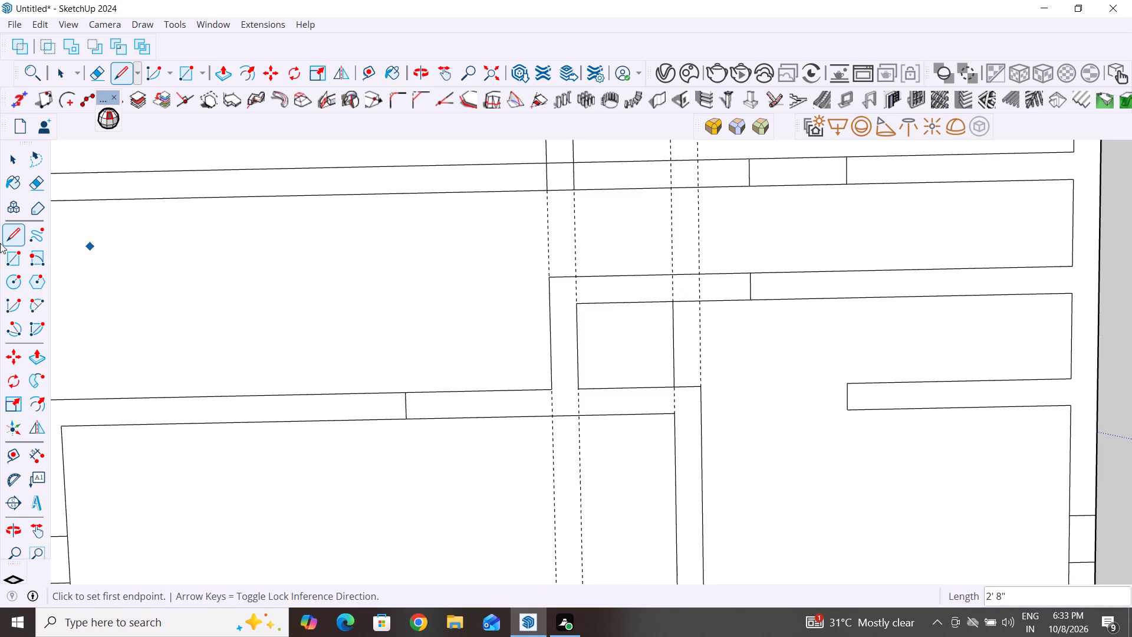
pyautogui.click(15, 232)
pyautogui.click(699, 386)
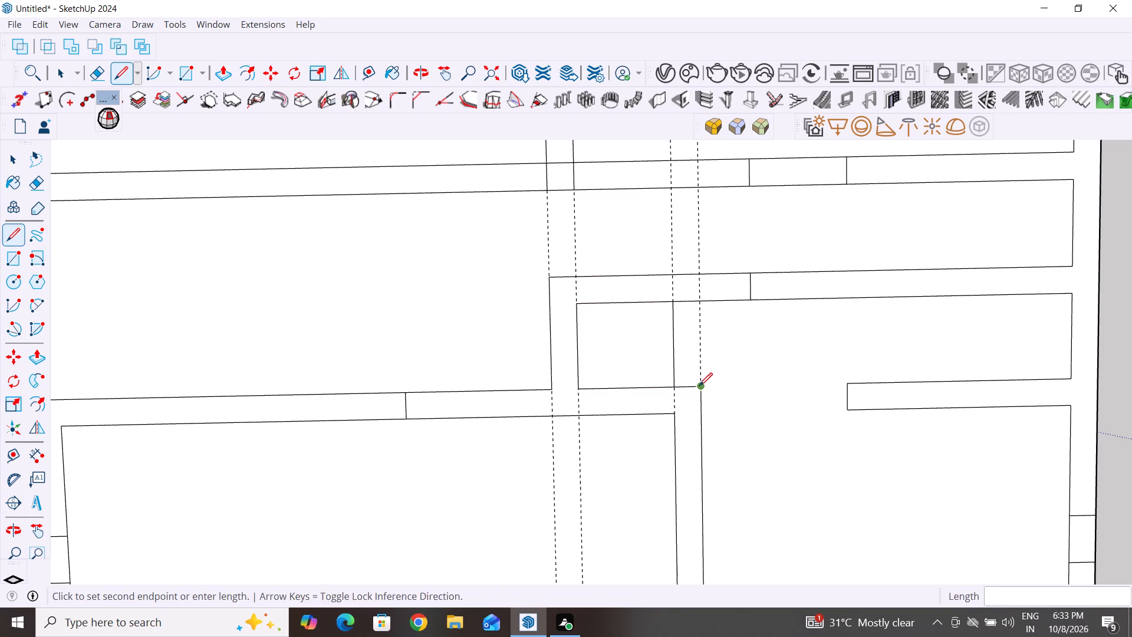
pyautogui.click(702, 296)
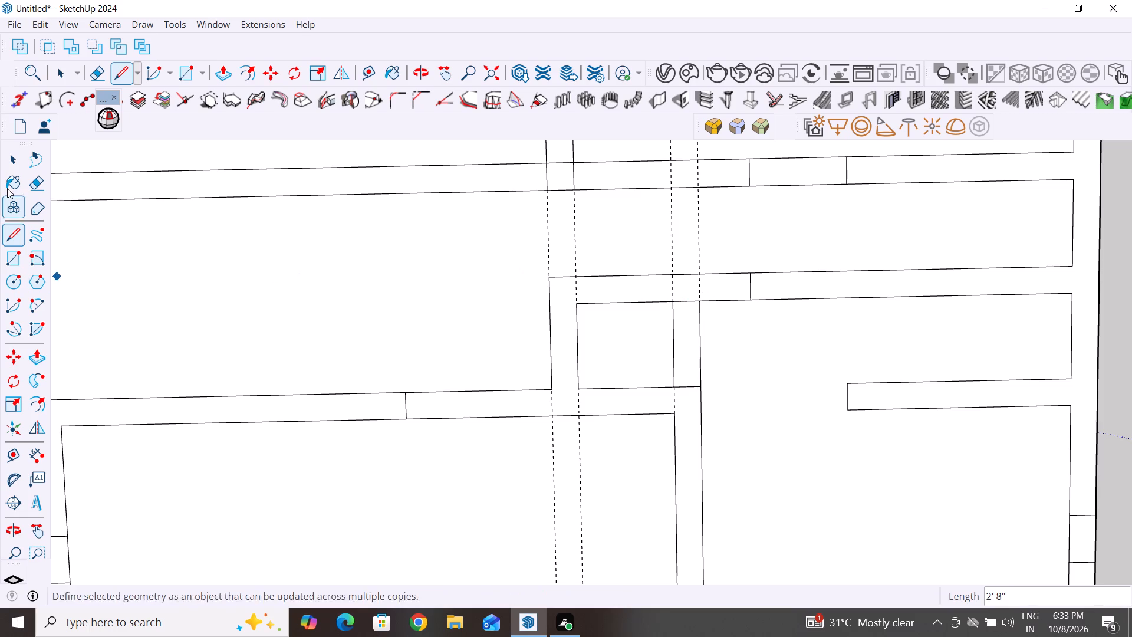
# Erase the two lines crossing the second short wall's ends at the extended stub wall and the hall wall.
pyautogui.click(17, 164)
pyautogui.click(31, 189)
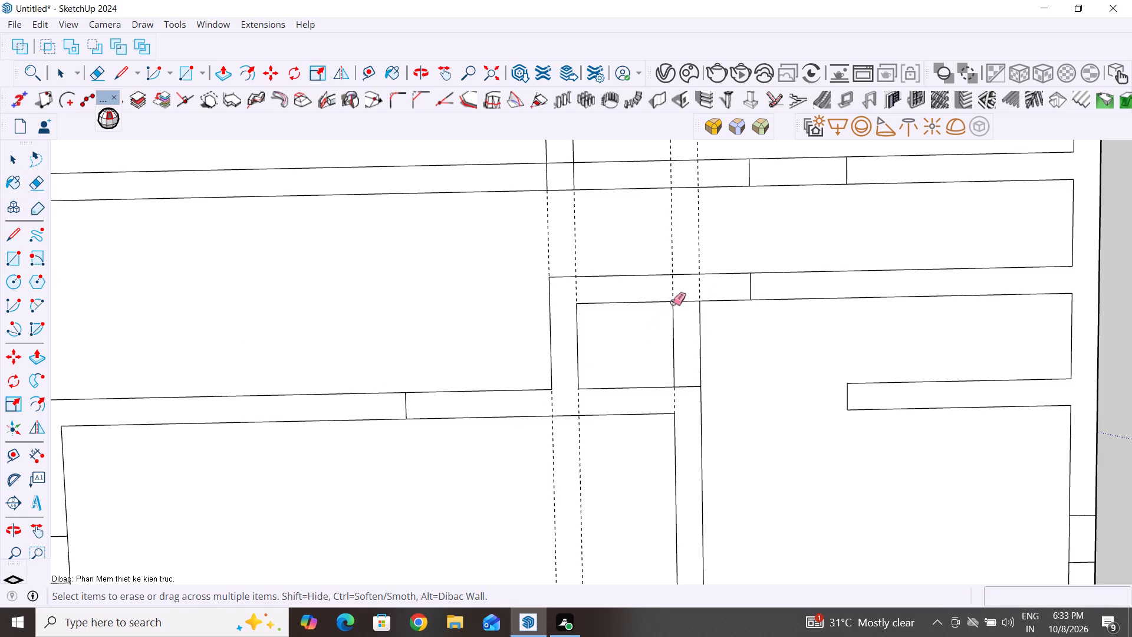
pyautogui.moveTo(679, 293); pyautogui.dragTo(685, 404)
# Draw a 2' 8" line from the free end of the shorter stub wall to the facing side of the extended stub wall.
pyautogui.scroll(-2, 681, 463)
pyautogui.moveTo(681, 463); pyautogui.dragTo(663, 453, button='middle')
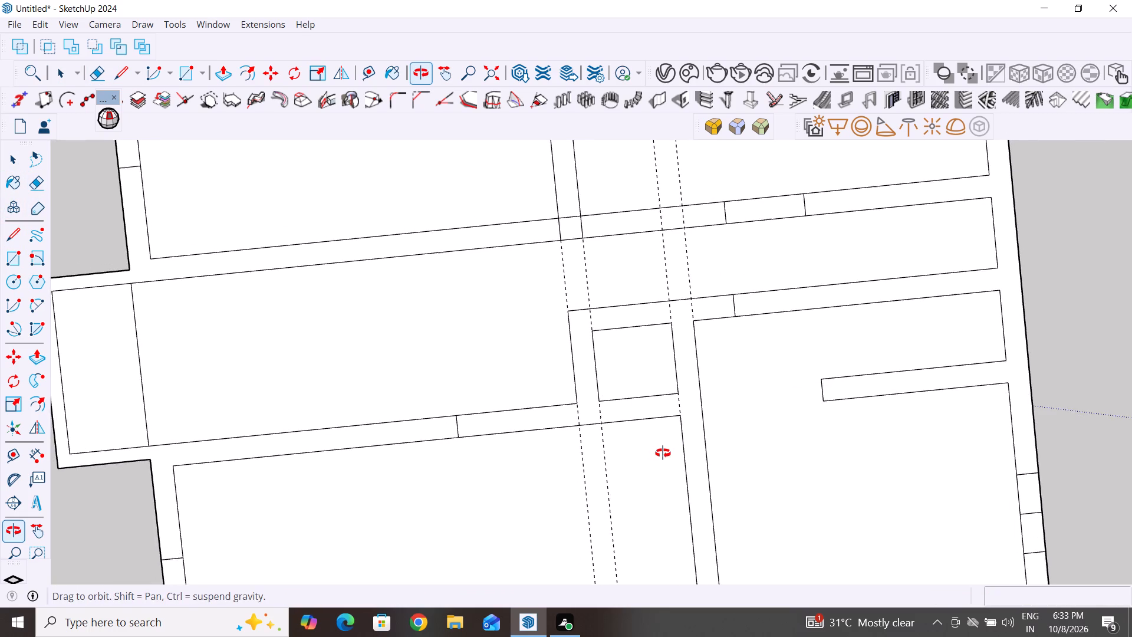
pyautogui.moveTo(663, 453); pyautogui.dragTo(621, 290, button='middle')
pyautogui.moveTo(699, 390); pyautogui.dragTo(478, 388, button='middle')
pyautogui.scroll(1, 752, 448)
pyautogui.scroll(-5, 729, 471)
pyautogui.moveTo(735, 487); pyautogui.dragTo(928, 592, button='middle')
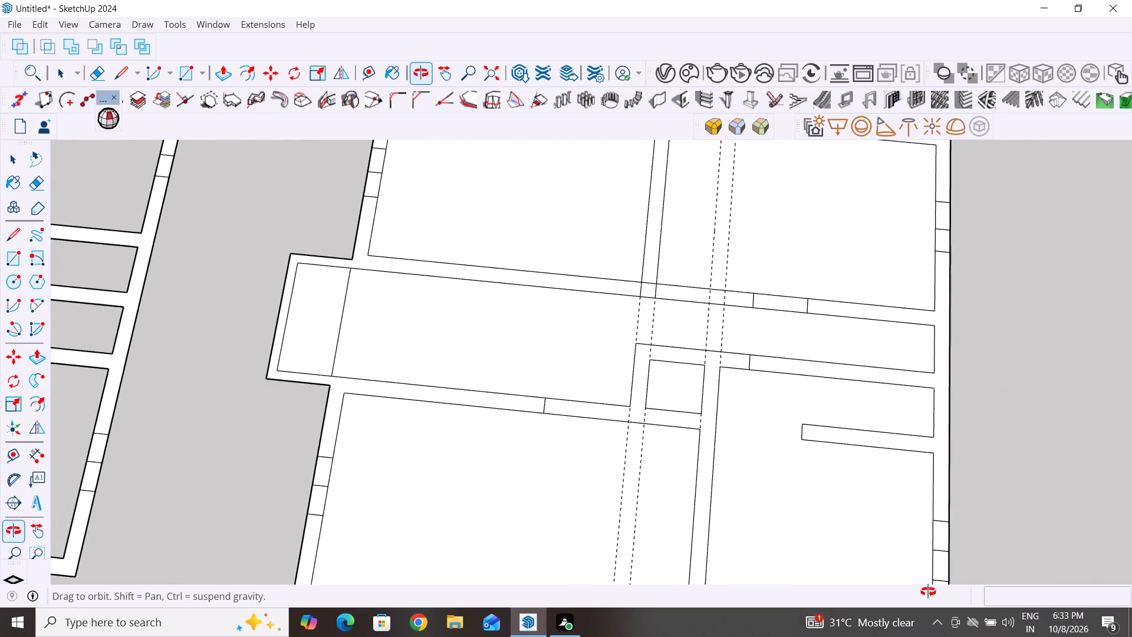
pyautogui.moveTo(928, 592); pyautogui.dragTo(933, 559, button='middle')
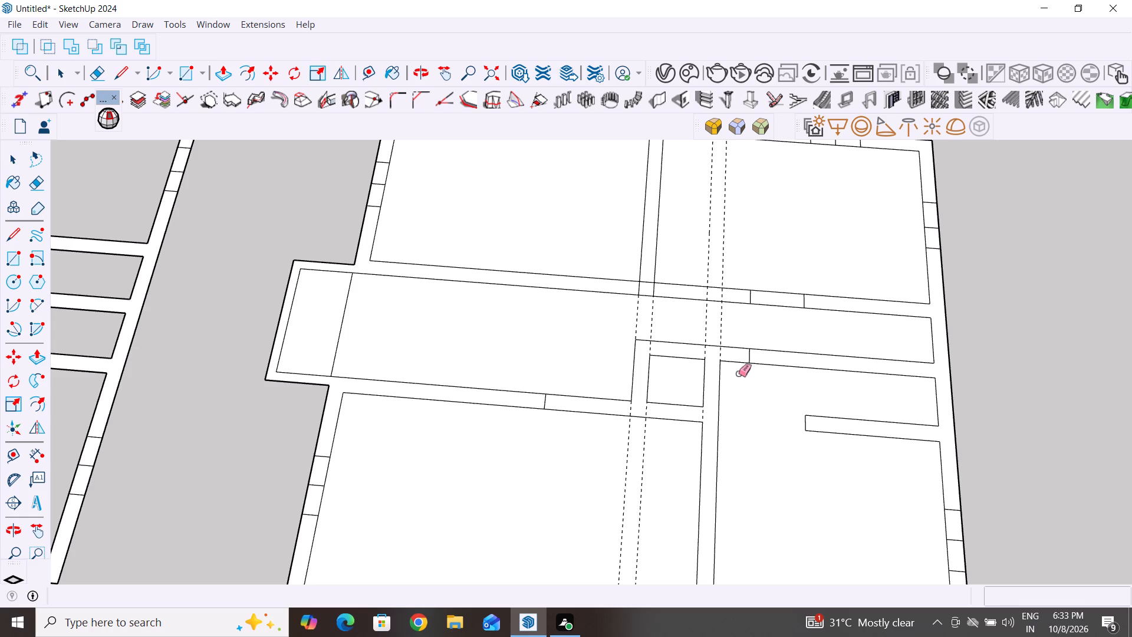
pyautogui.moveTo(840, 461); pyautogui.dragTo(886, 461, button='middle')
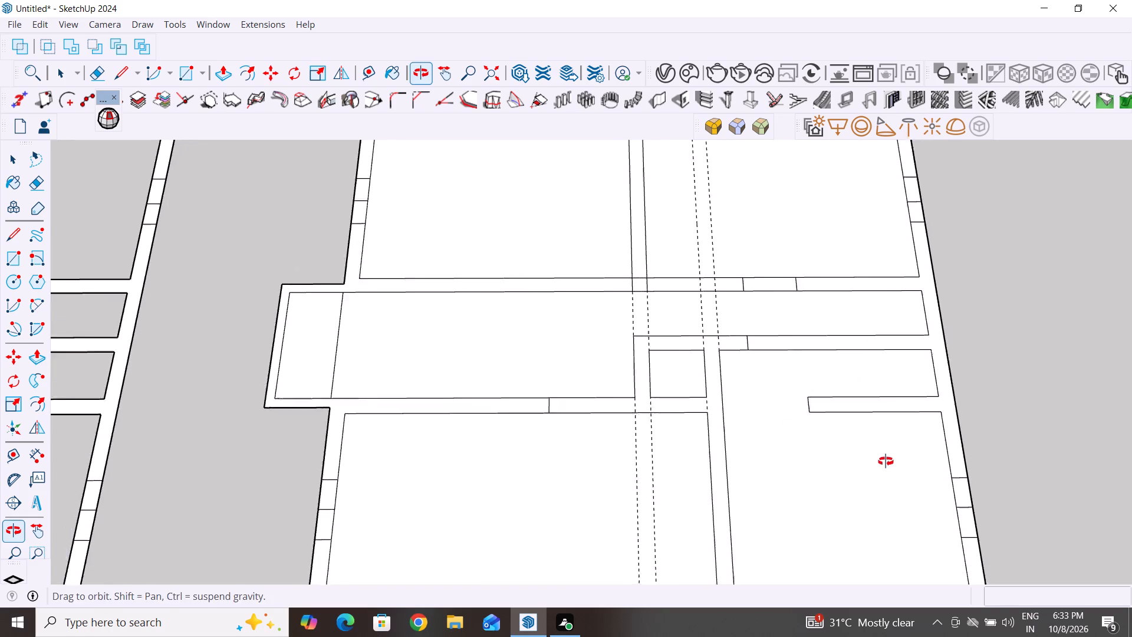
pyautogui.moveTo(886, 461); pyautogui.dragTo(892, 461, button='middle')
pyautogui.click(20, 155)
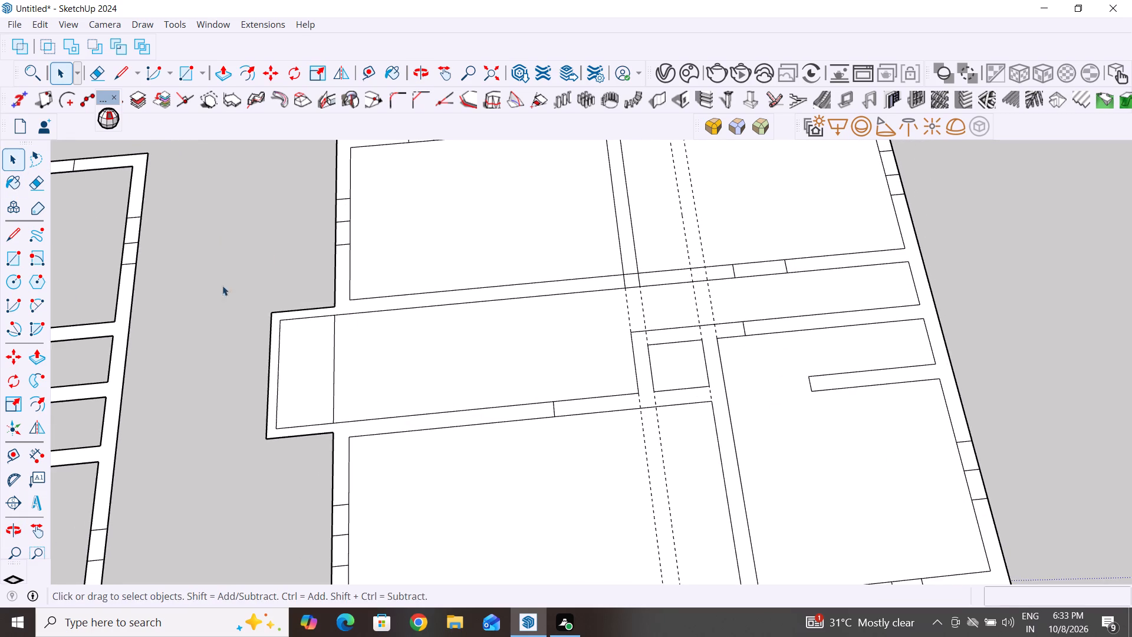
pyautogui.moveTo(909, 438); pyautogui.dragTo(899, 486, button='middle')
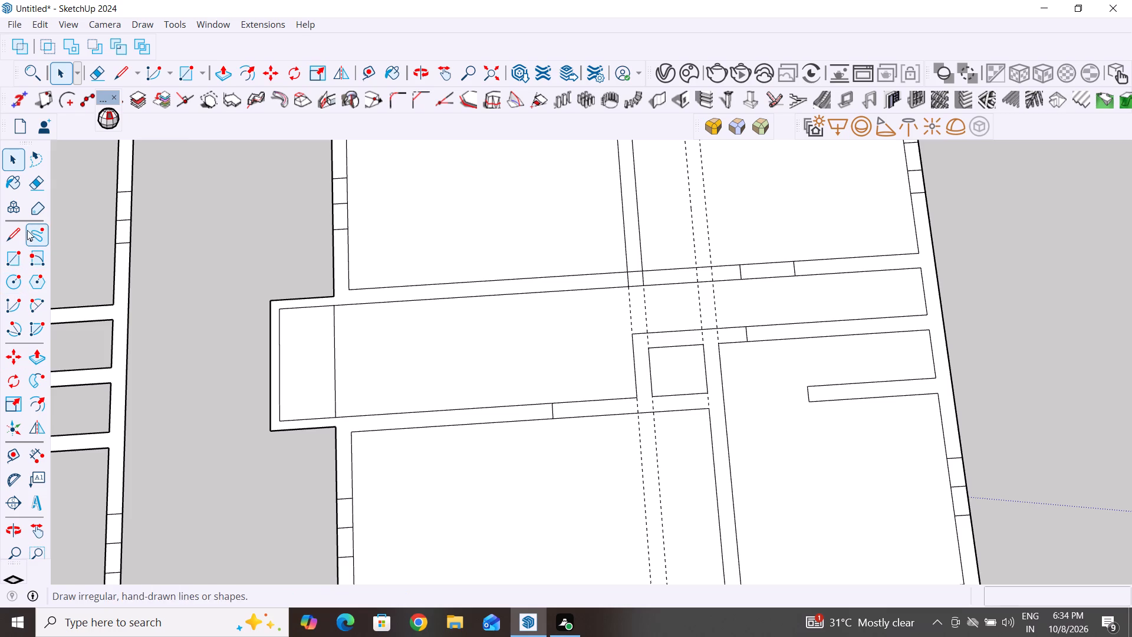
pyautogui.click(12, 238)
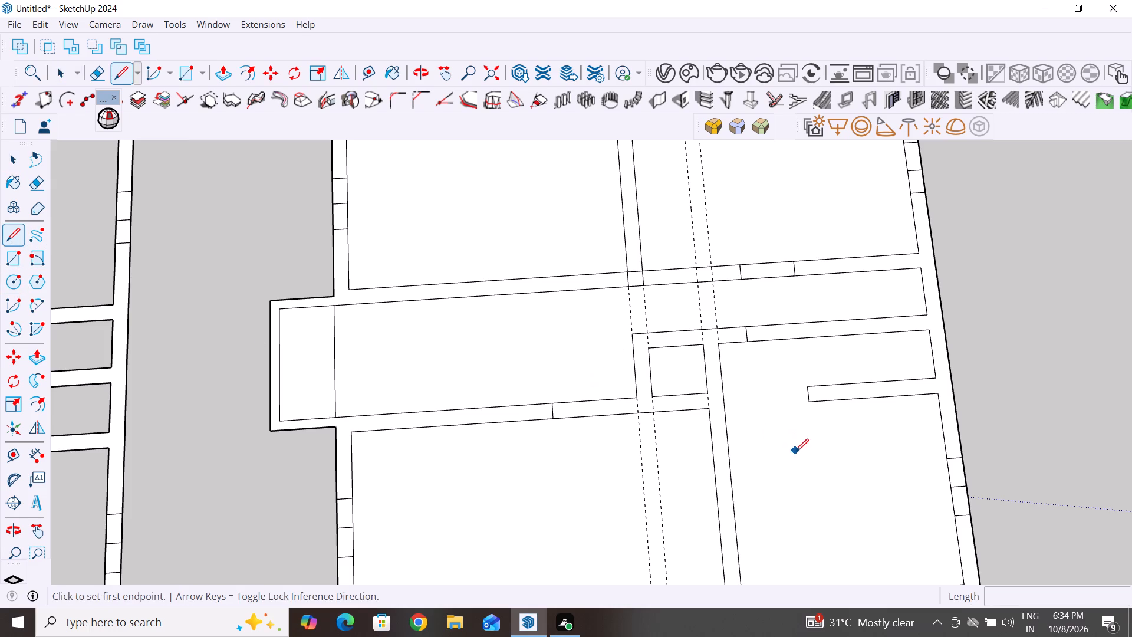
pyautogui.click(808, 390)
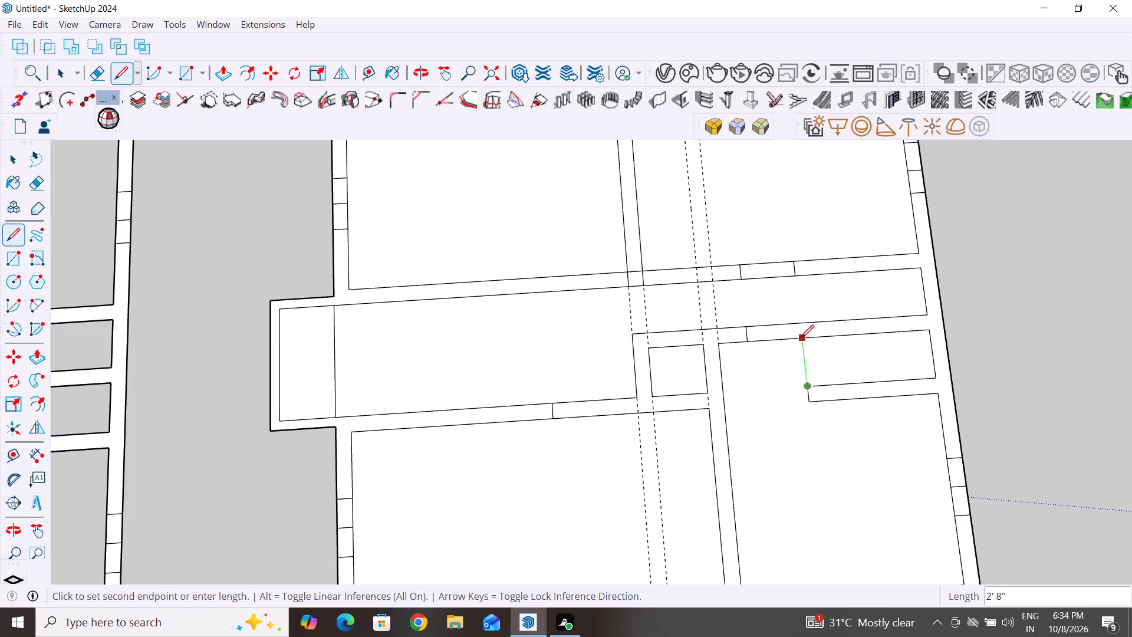
pyautogui.click(801, 338)
pyautogui.press('space')
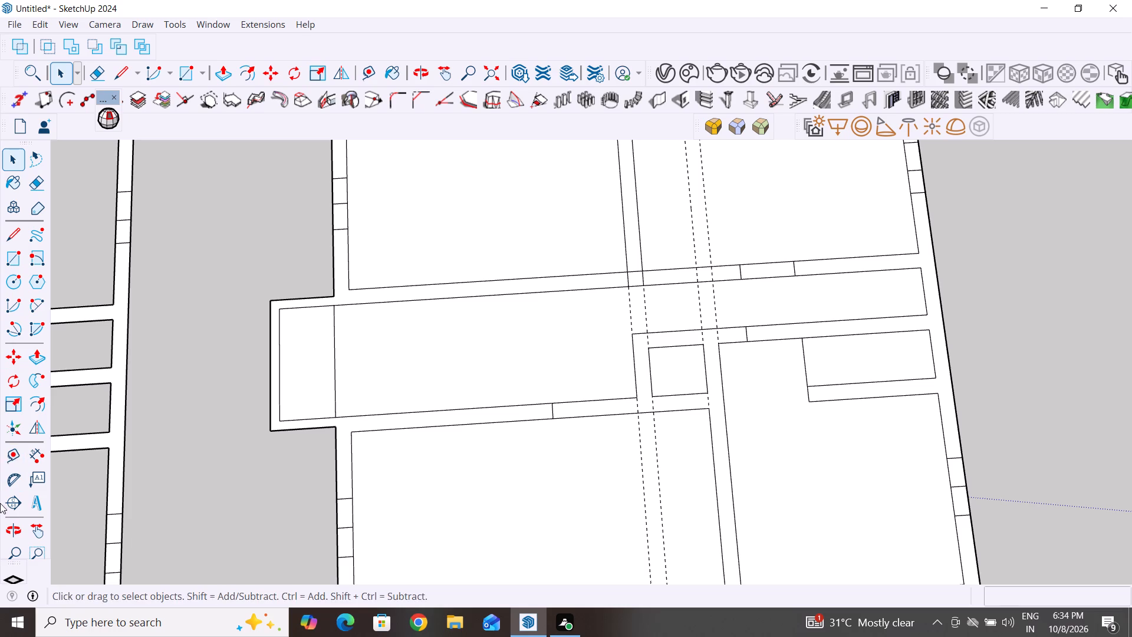
# Place a guide 10" from the new line, towards the outer wall, and draw the short wall's second face along it, 2' 8" long.
pyautogui.click(15, 447)
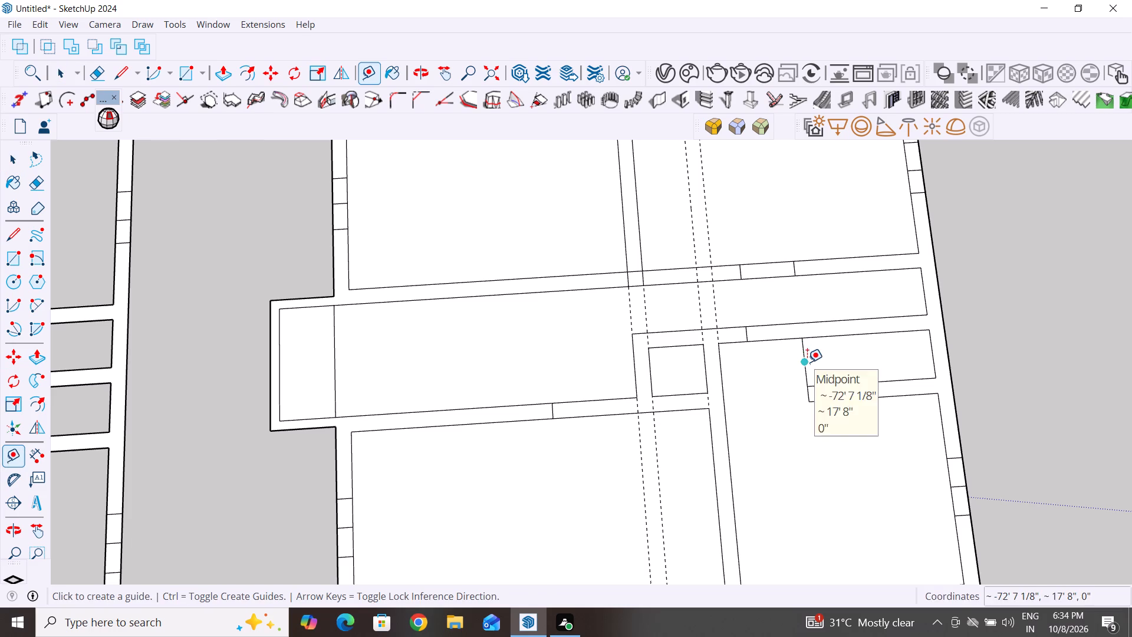
pyautogui.click(807, 362)
pyautogui.press('4')
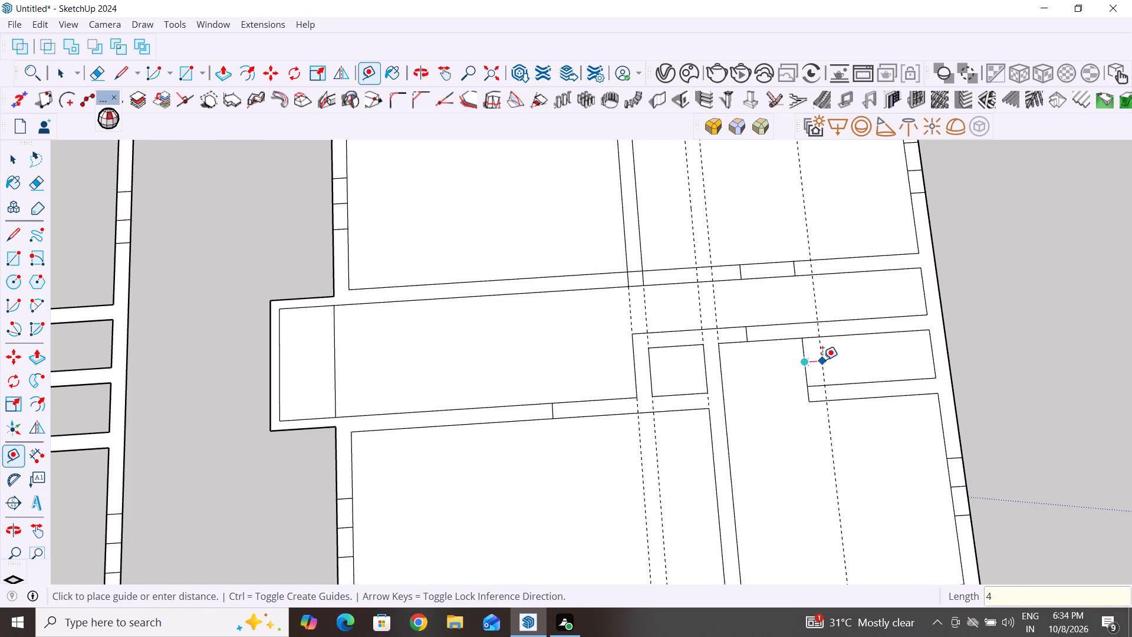
pyautogui.press('BackSpace')
pyautogui.write('10"')
pyautogui.press('Return')
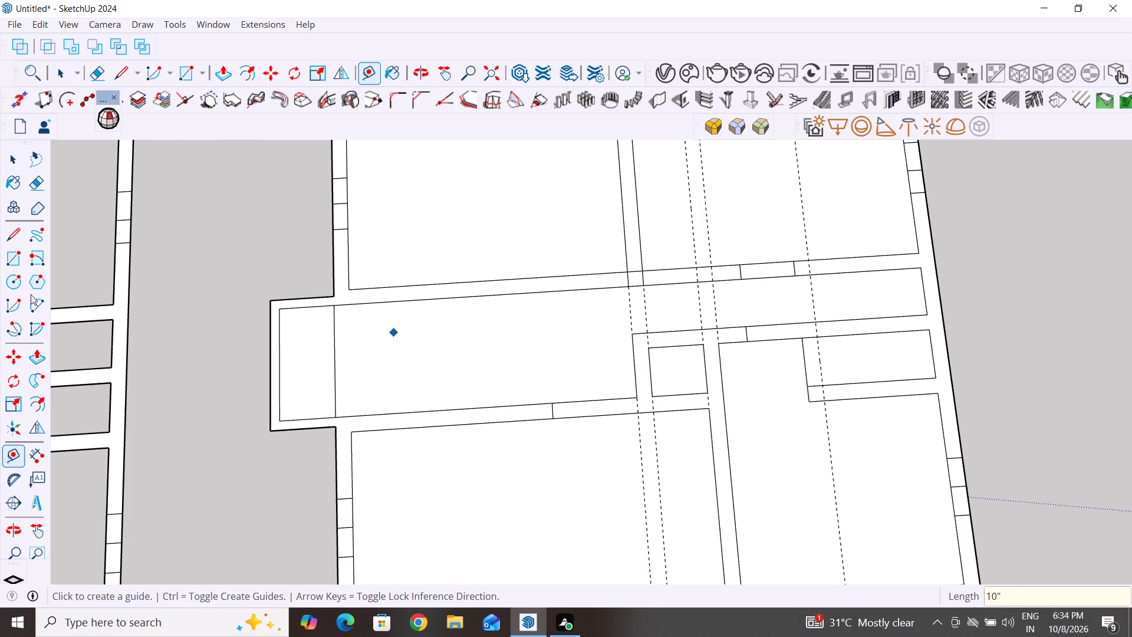
pyautogui.click(5, 235)
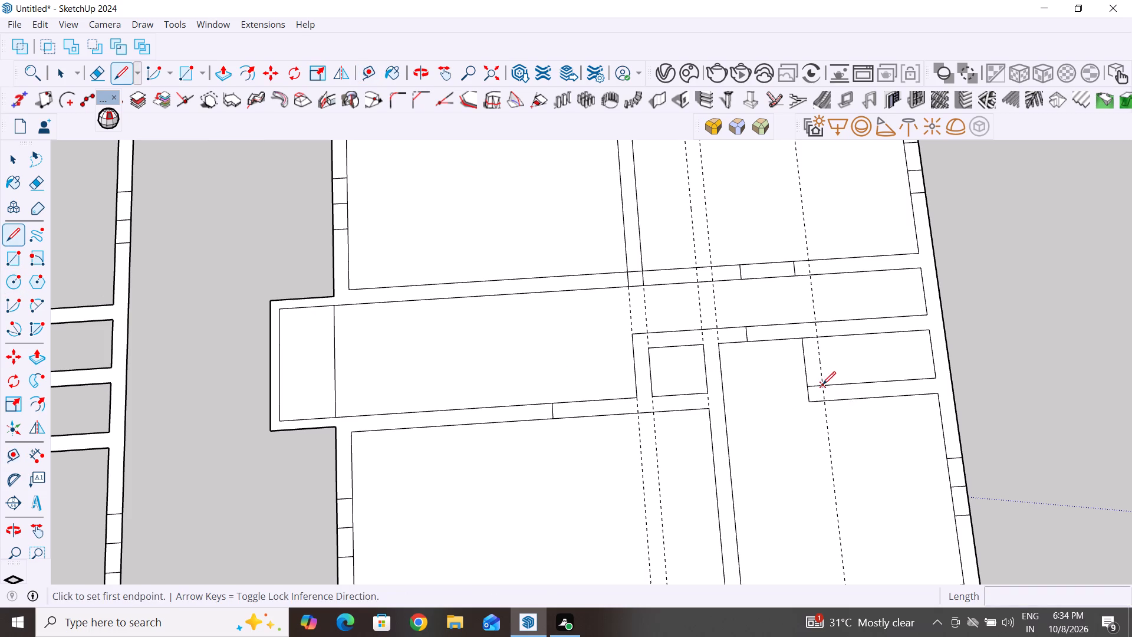
pyautogui.click(822, 388)
pyautogui.click(820, 340)
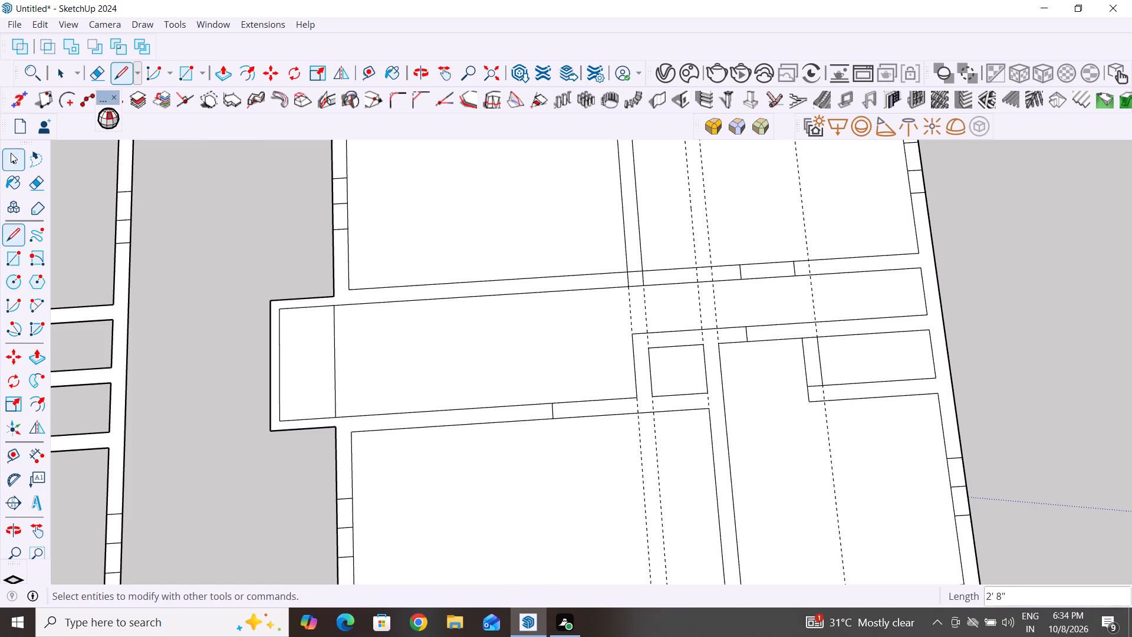
pyautogui.click(11, 153)
# Draw 10" lines across the extended stub wall in line with the two short-wall faces that border the open space between them.
pyautogui.moveTo(758, 475); pyautogui.dragTo(759, 485, button='middle')
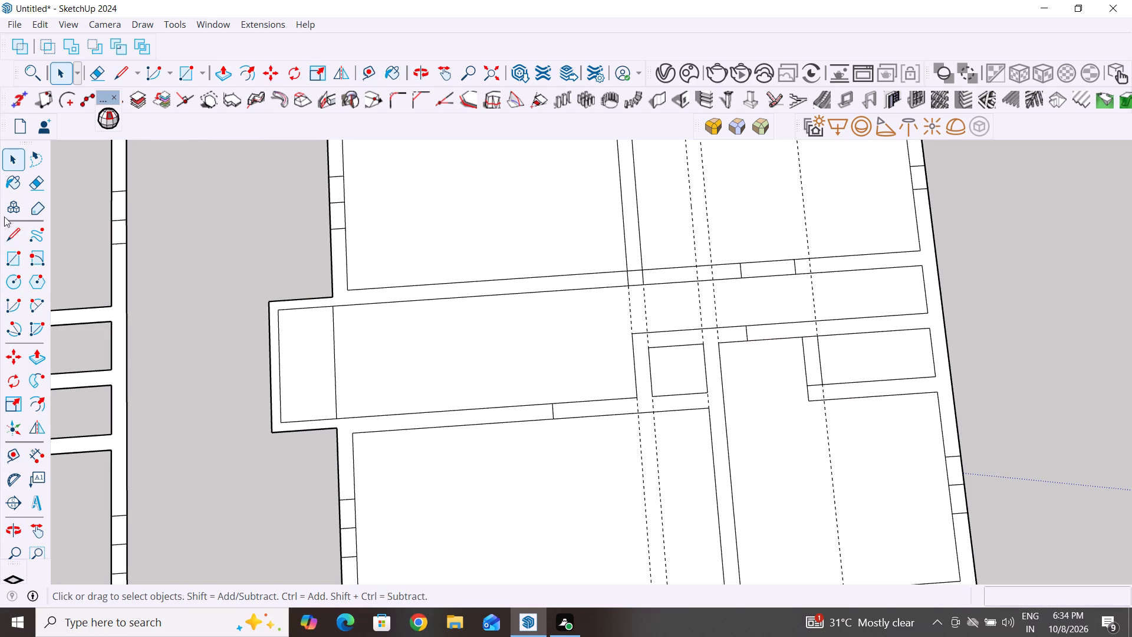
pyautogui.click(11, 238)
pyautogui.click(720, 344)
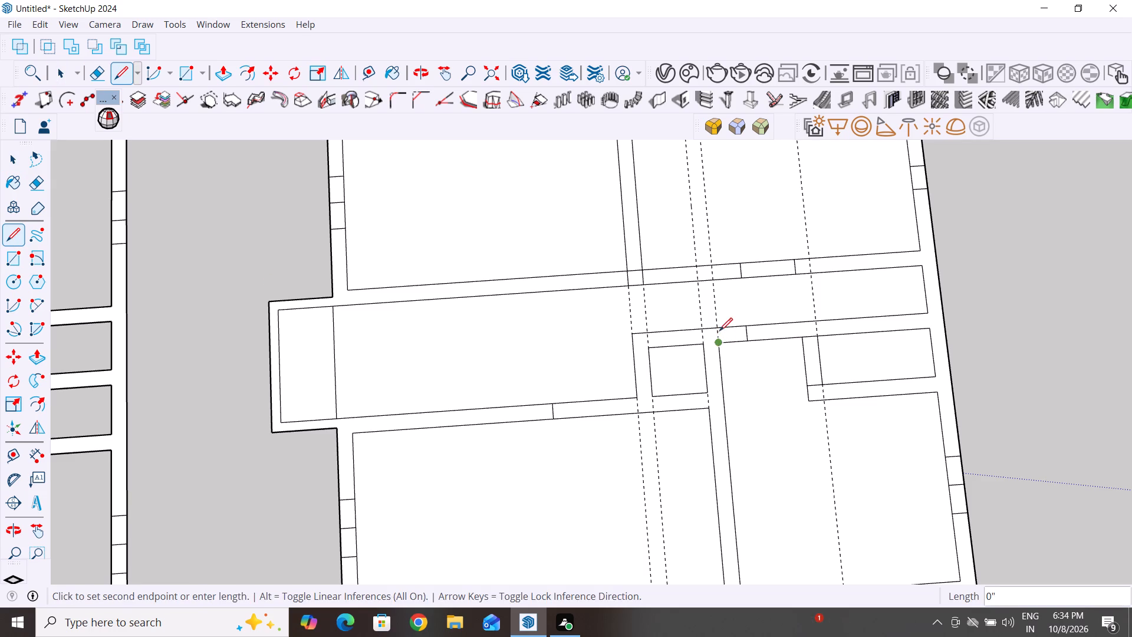
pyautogui.click(718, 327)
pyautogui.click(12, 158)
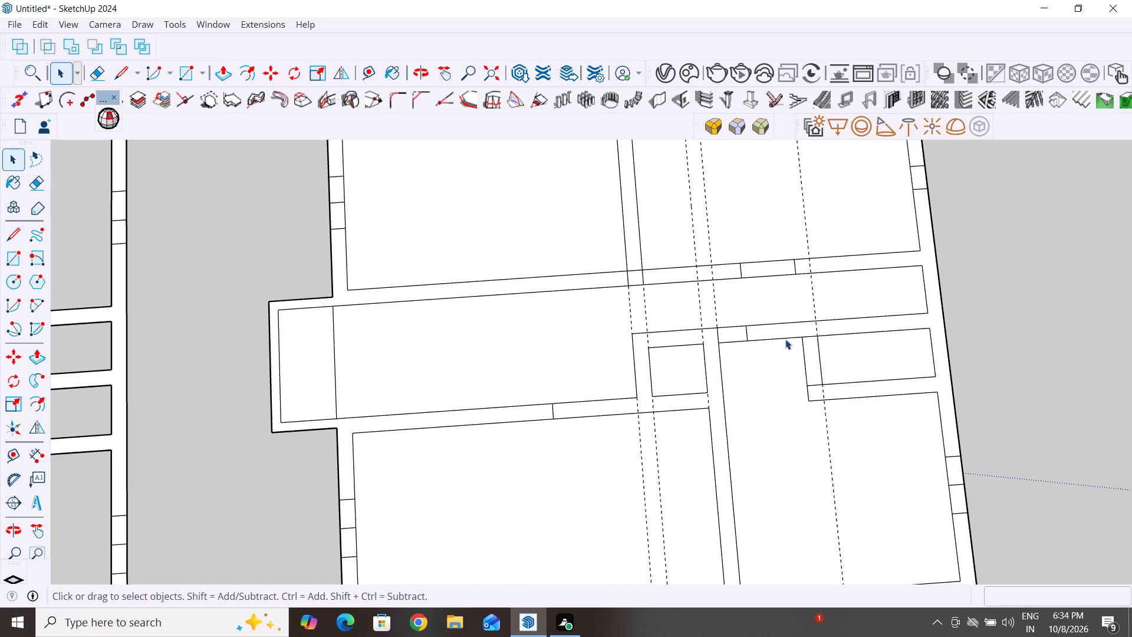
pyautogui.click(8, 235)
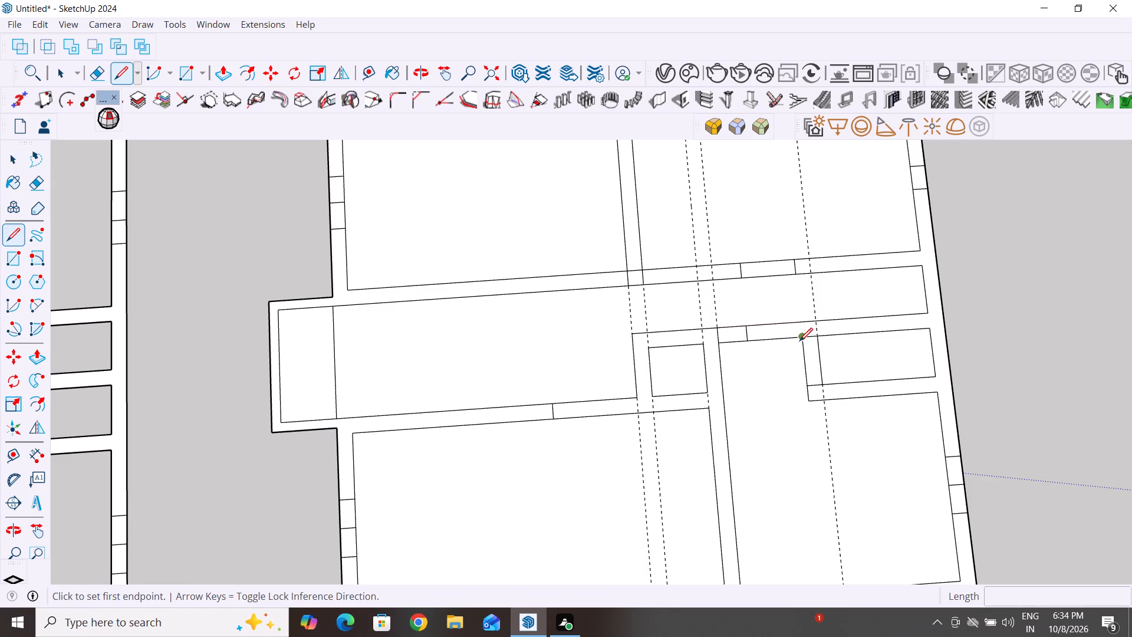
pyautogui.click(799, 341)
pyautogui.scroll(6, 798, 318)
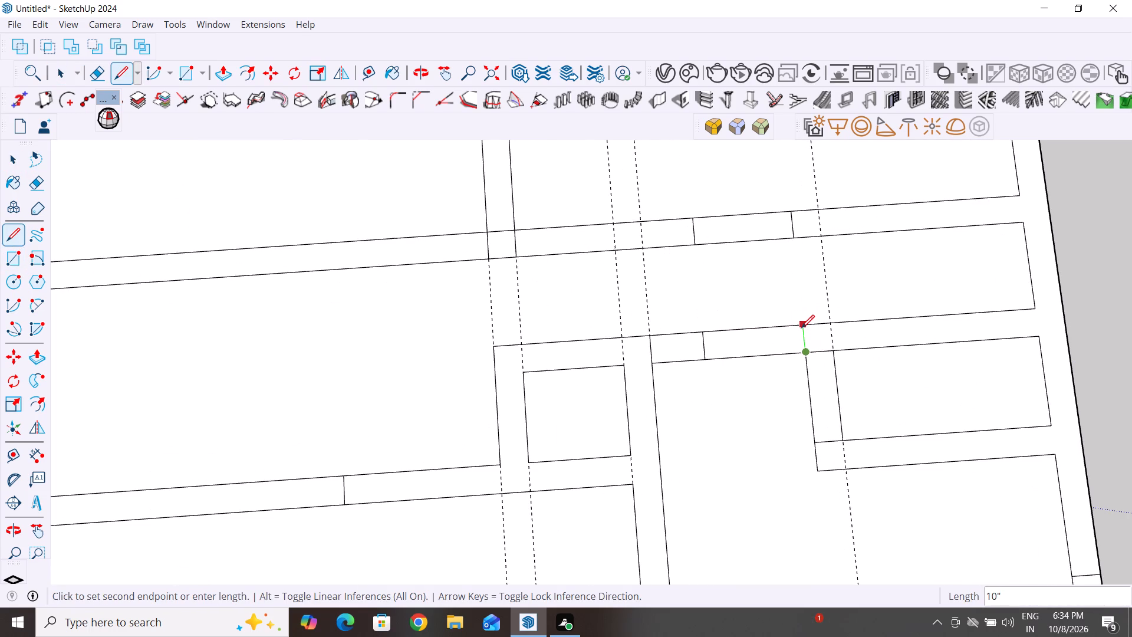
pyautogui.click(801, 328)
pyautogui.click(12, 159)
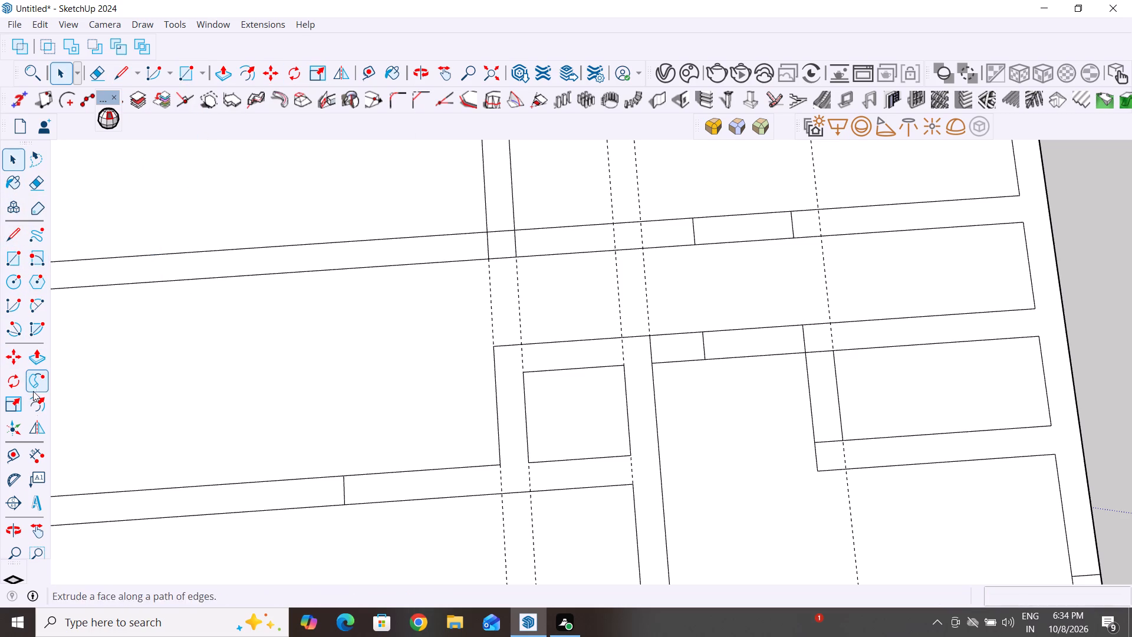
# Draw another 10" line across the extended stub wall, continuing the newest short wall's second face along the guide.
pyautogui.click(100, 74)
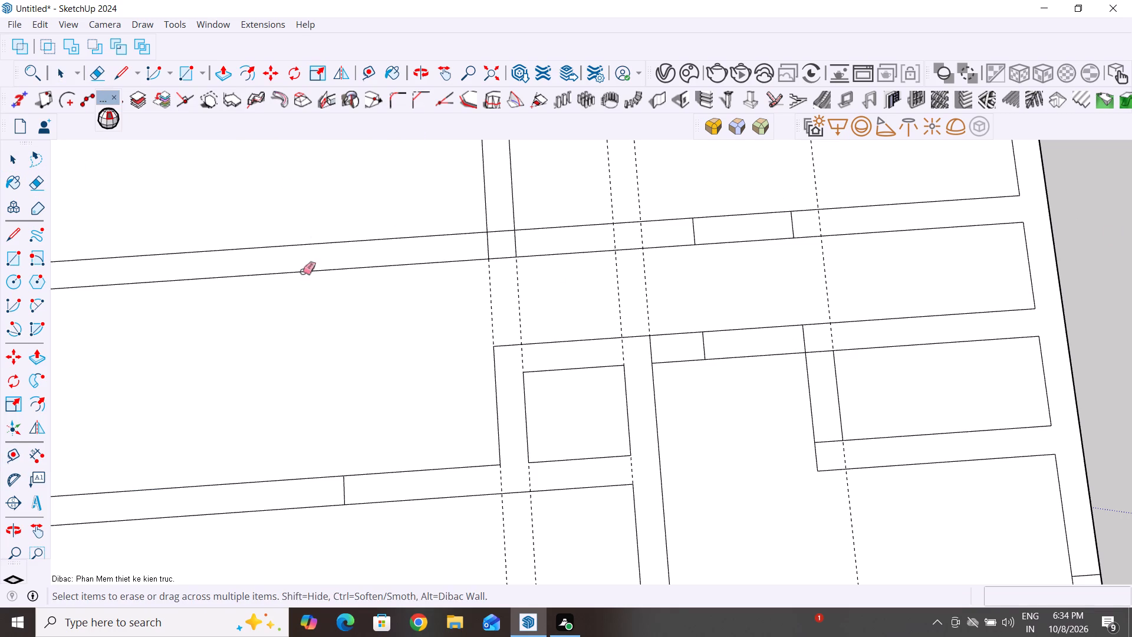
pyautogui.click(15, 237)
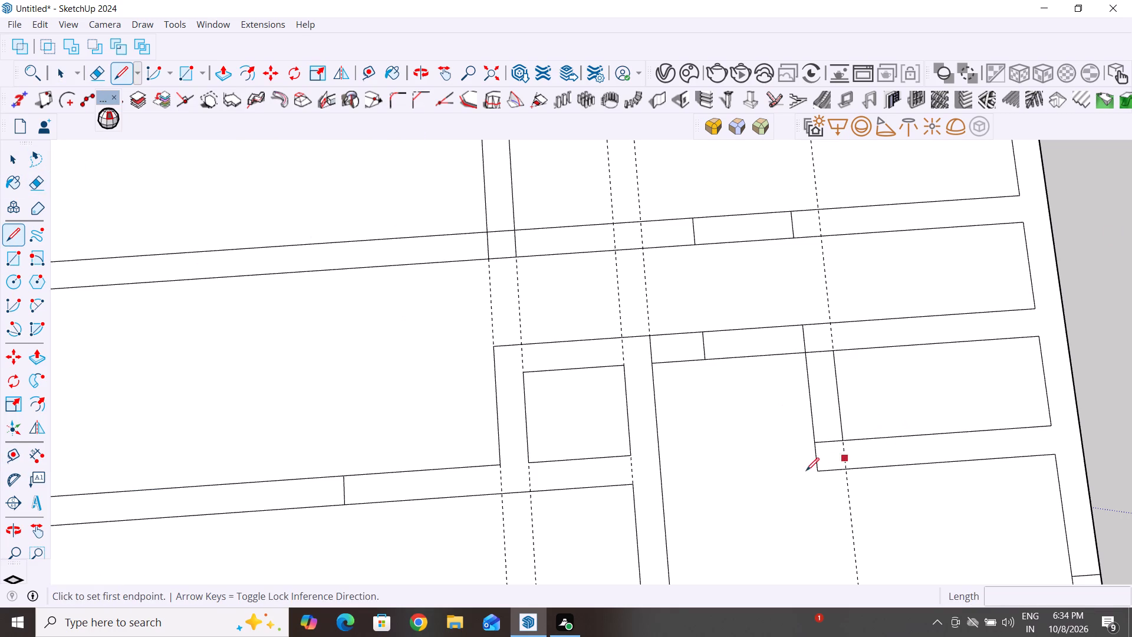
pyautogui.scroll(-3, 805, 471)
pyautogui.moveTo(839, 495); pyautogui.dragTo(802, 317, button='middle')
pyautogui.scroll(2, 837, 412)
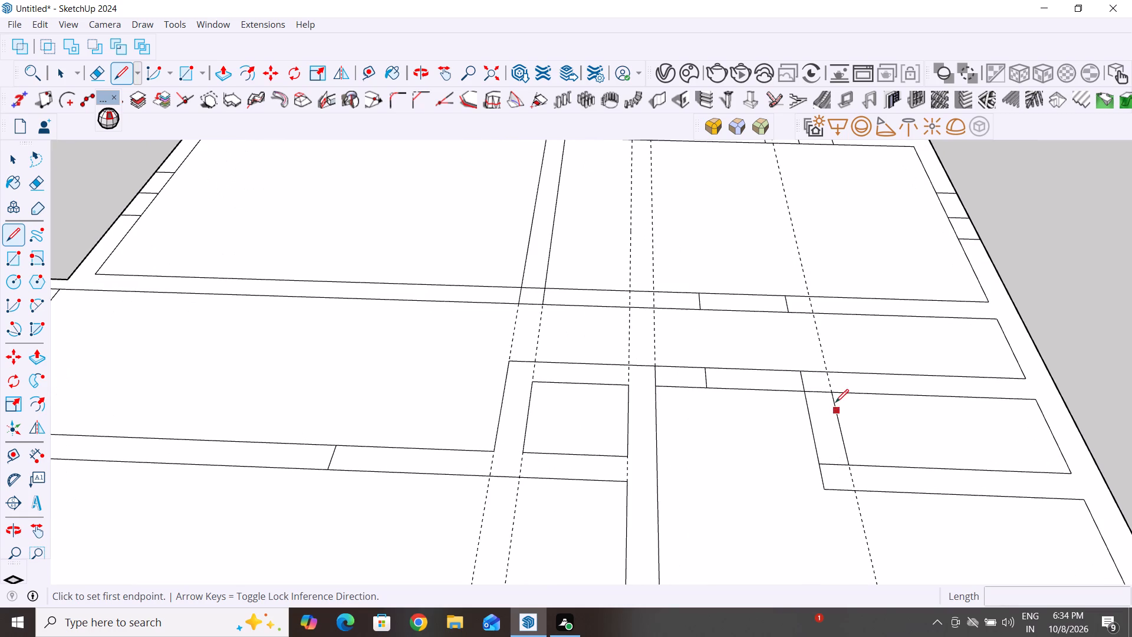
pyautogui.click(832, 392)
pyautogui.click(827, 375)
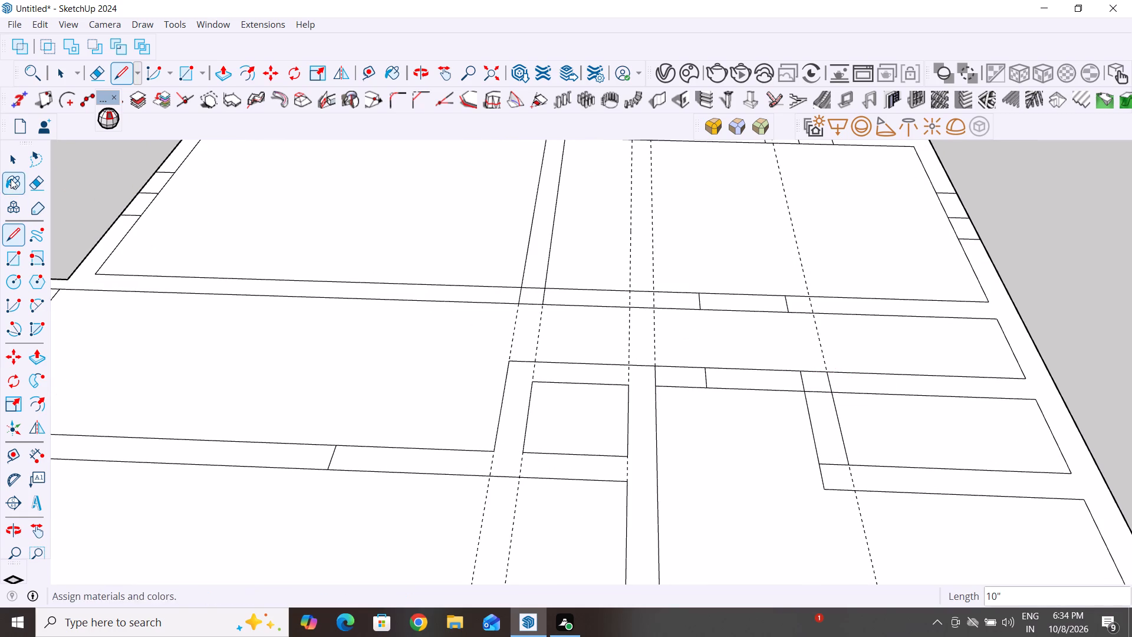
# Erase the extended stub wall's faces and its former end line between the two short walls to open a passage.
pyautogui.click(29, 180)
pyautogui.moveTo(736, 352); pyautogui.dragTo(725, 457)
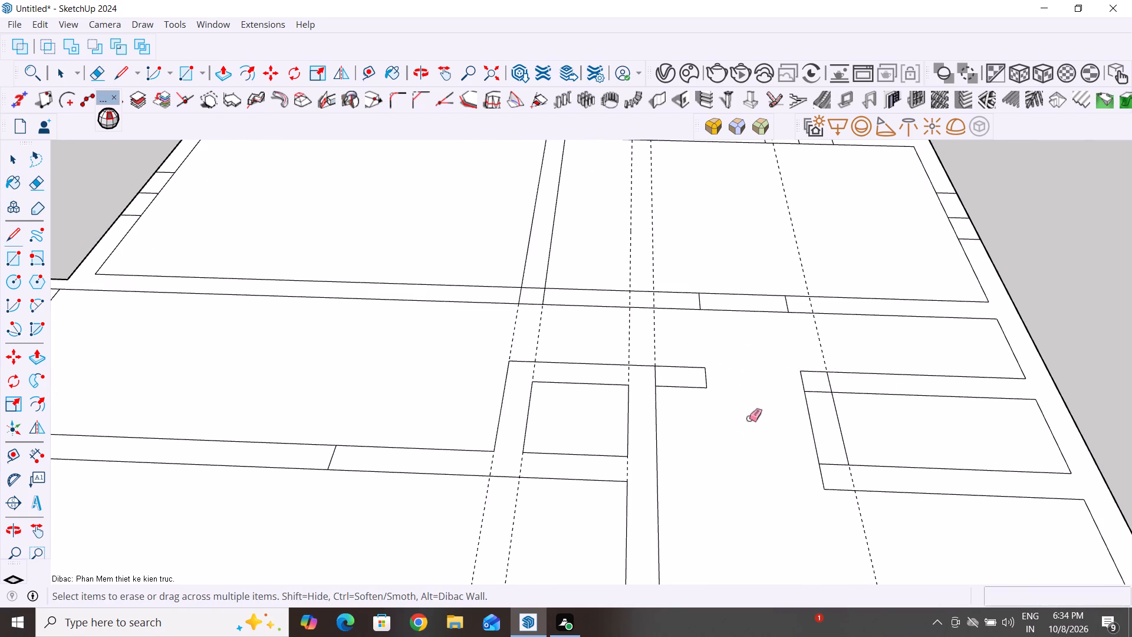
pyautogui.scroll(-4, 754, 408)
pyautogui.moveTo(751, 435); pyautogui.dragTo(761, 533, button='middle')
pyautogui.scroll(-5, 713, 367)
pyautogui.moveTo(718, 458); pyautogui.dragTo(719, 531, button='middle')
pyautogui.moveTo(709, 385); pyautogui.dragTo(707, 445)
pyautogui.moveTo(715, 388); pyautogui.dragTo(720, 416)
# Erase the leftover line segments at the wall corners of the small room beside the outer wall, along with its guide.
pyautogui.scroll(5, 766, 395)
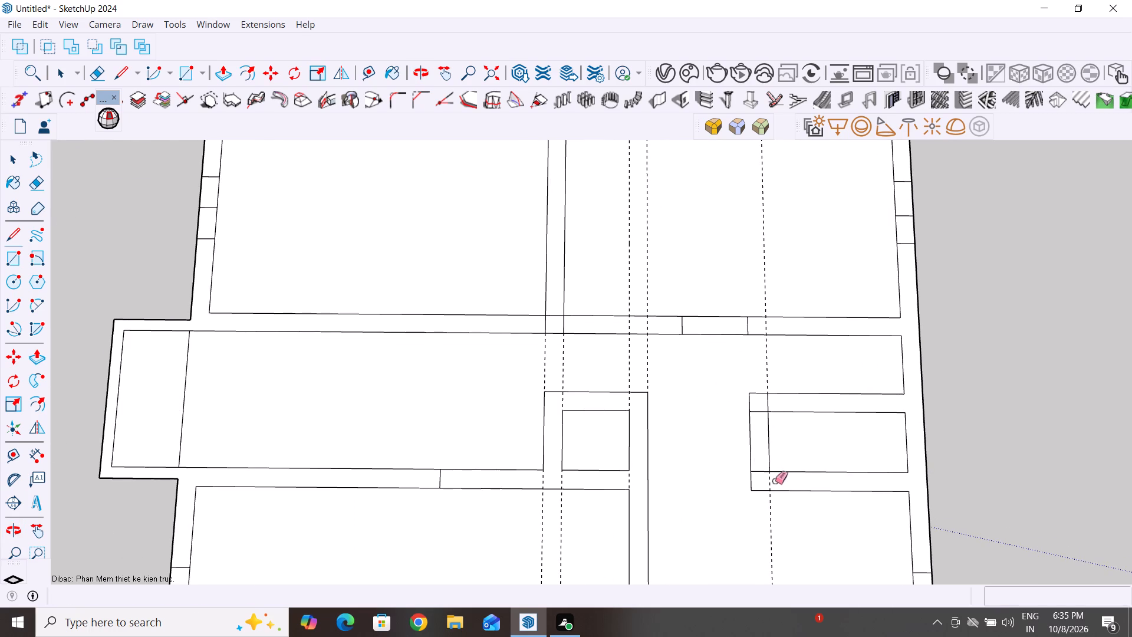
pyautogui.click(762, 471)
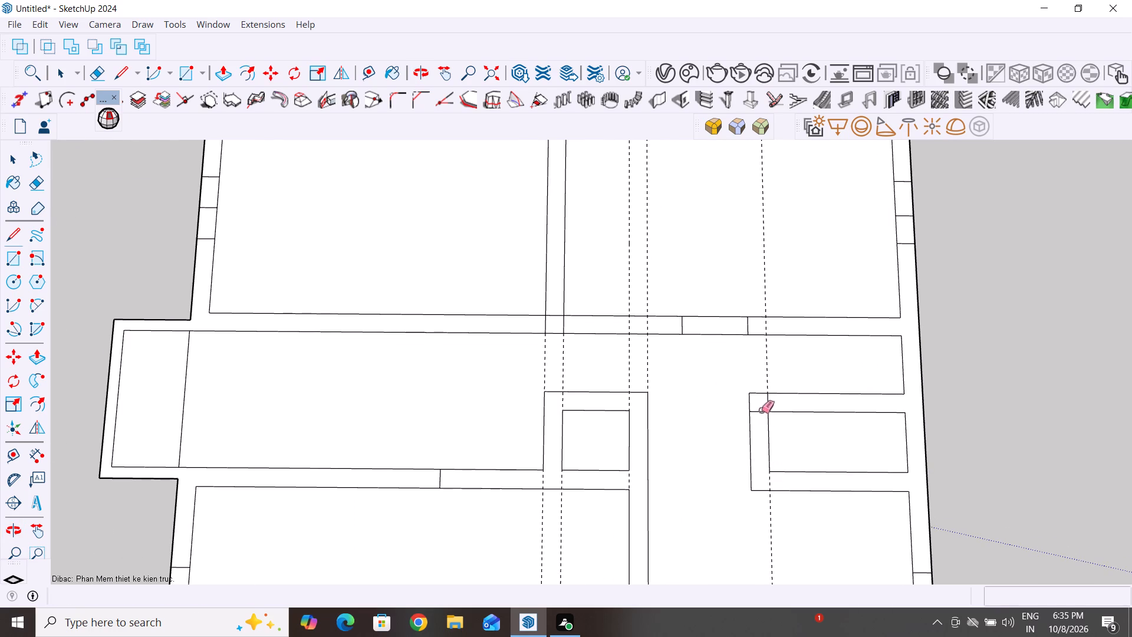
pyautogui.click(761, 410)
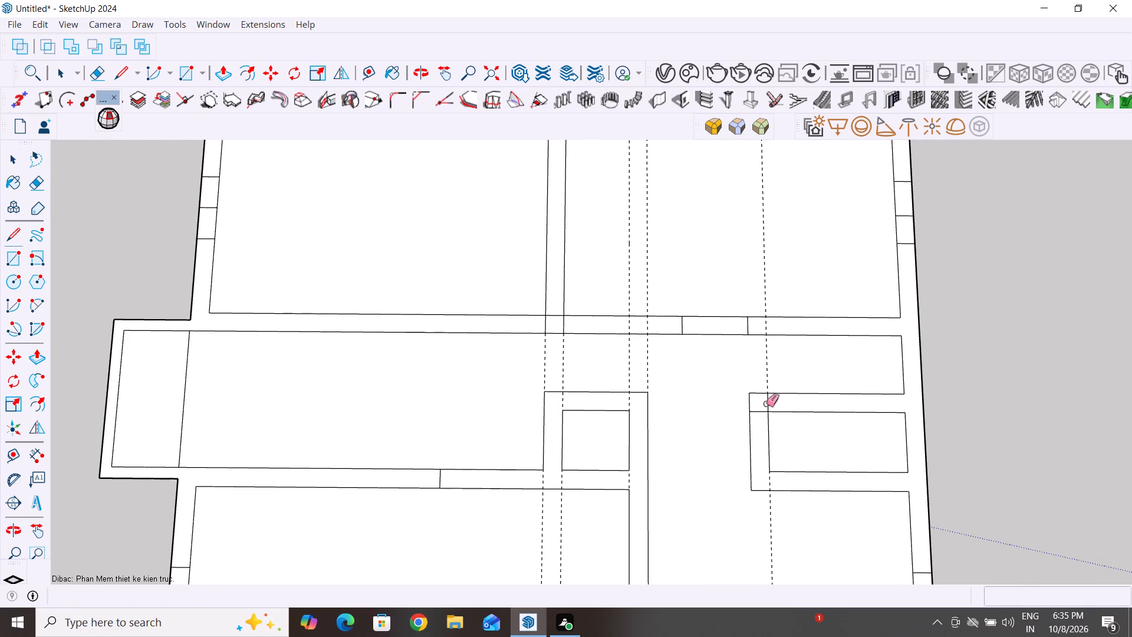
pyautogui.click(766, 404)
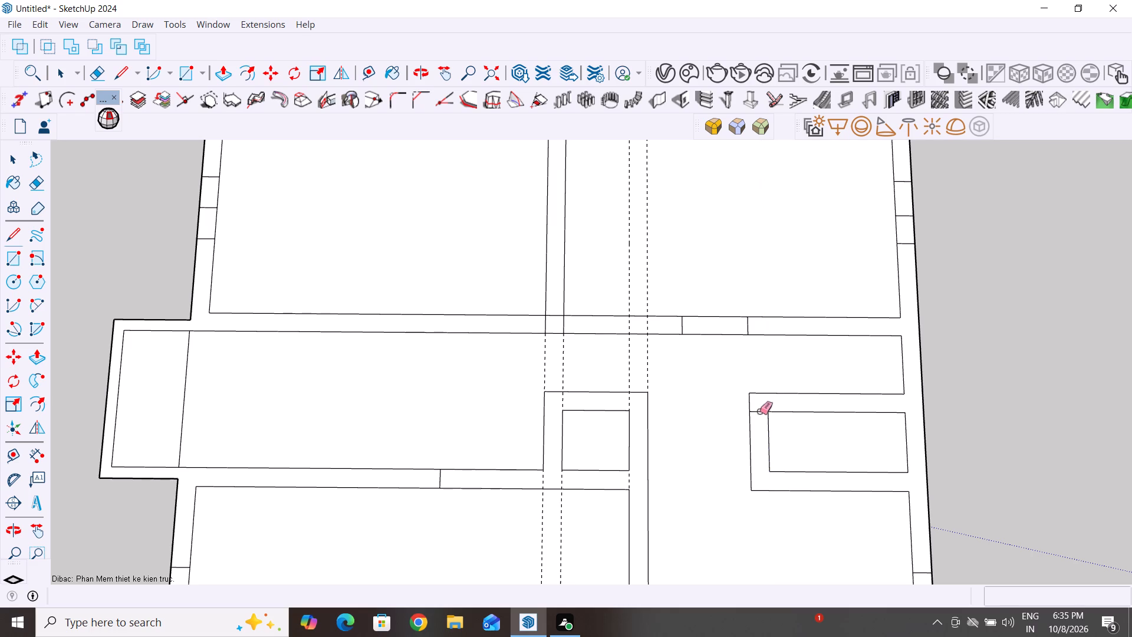
pyautogui.click(759, 411)
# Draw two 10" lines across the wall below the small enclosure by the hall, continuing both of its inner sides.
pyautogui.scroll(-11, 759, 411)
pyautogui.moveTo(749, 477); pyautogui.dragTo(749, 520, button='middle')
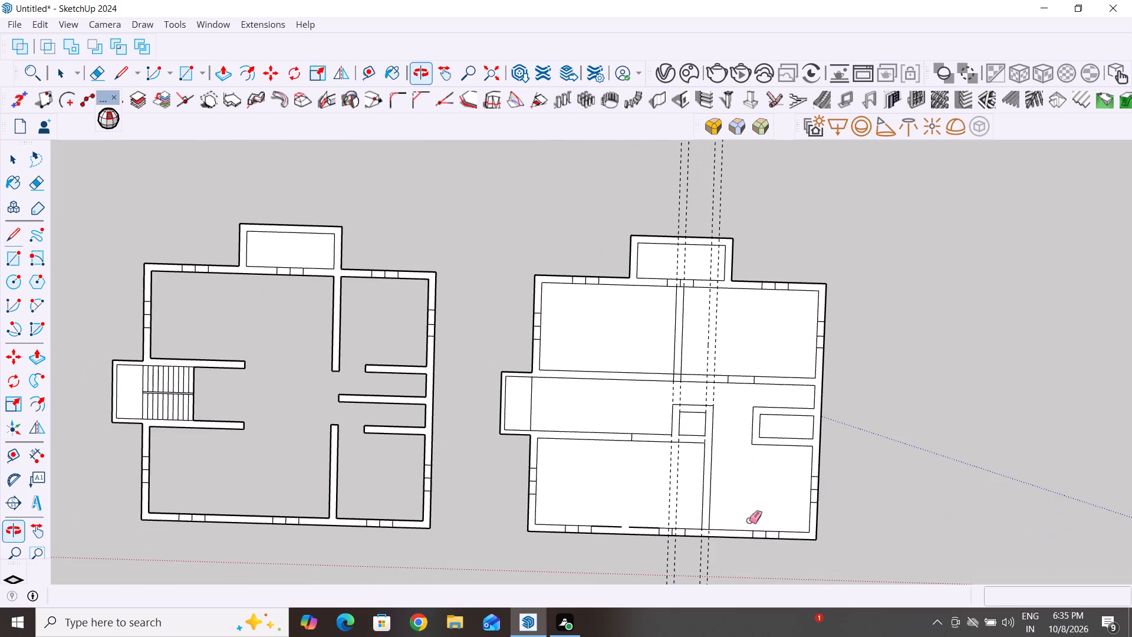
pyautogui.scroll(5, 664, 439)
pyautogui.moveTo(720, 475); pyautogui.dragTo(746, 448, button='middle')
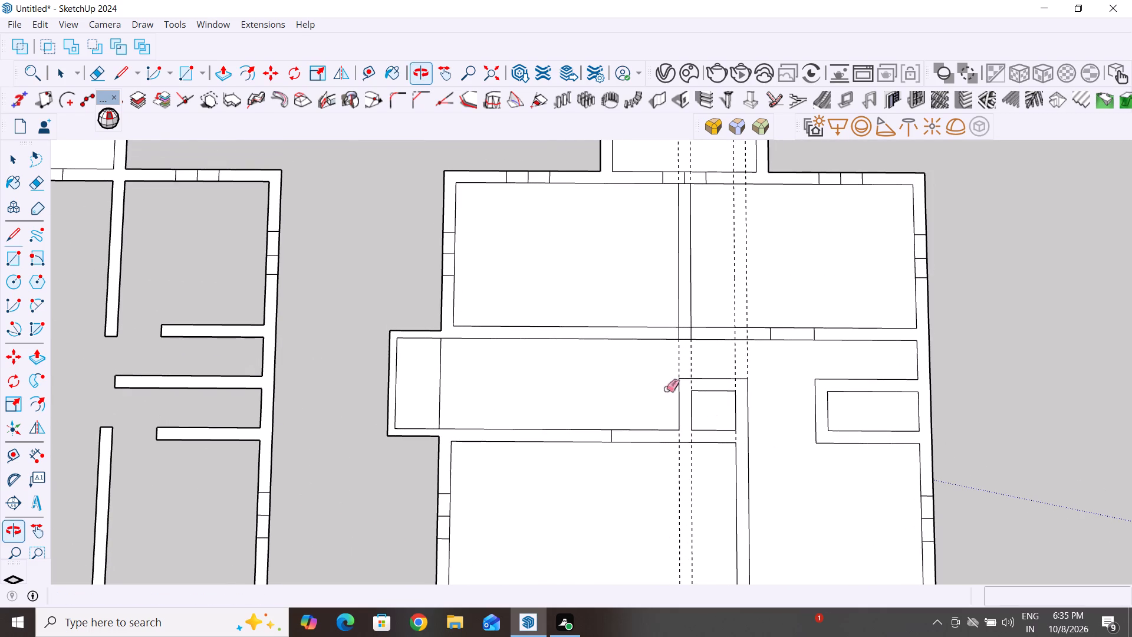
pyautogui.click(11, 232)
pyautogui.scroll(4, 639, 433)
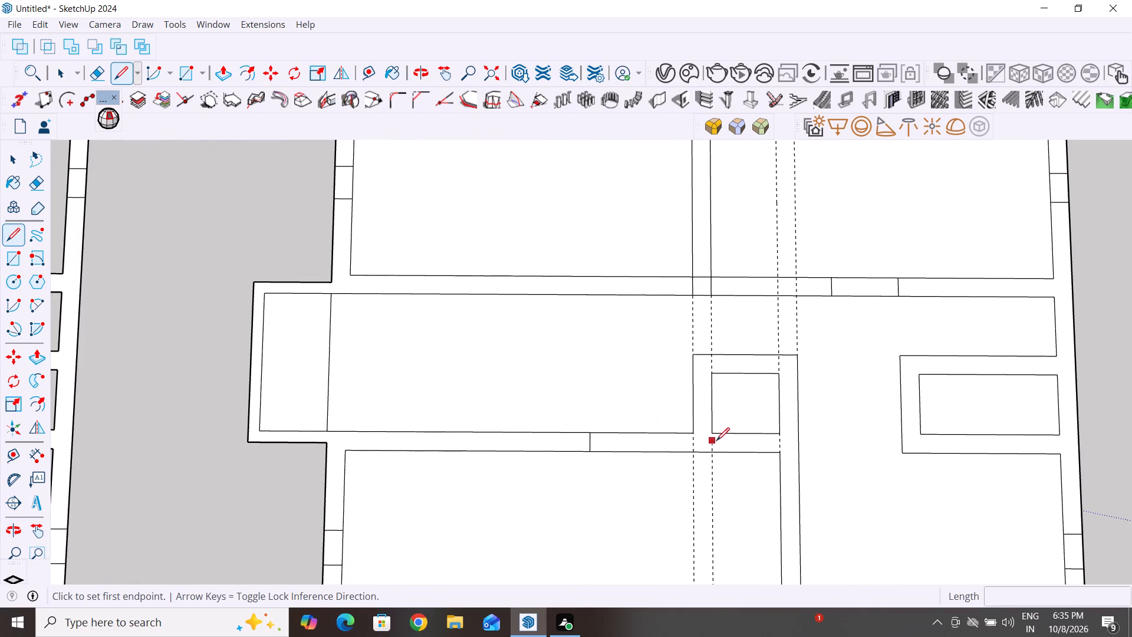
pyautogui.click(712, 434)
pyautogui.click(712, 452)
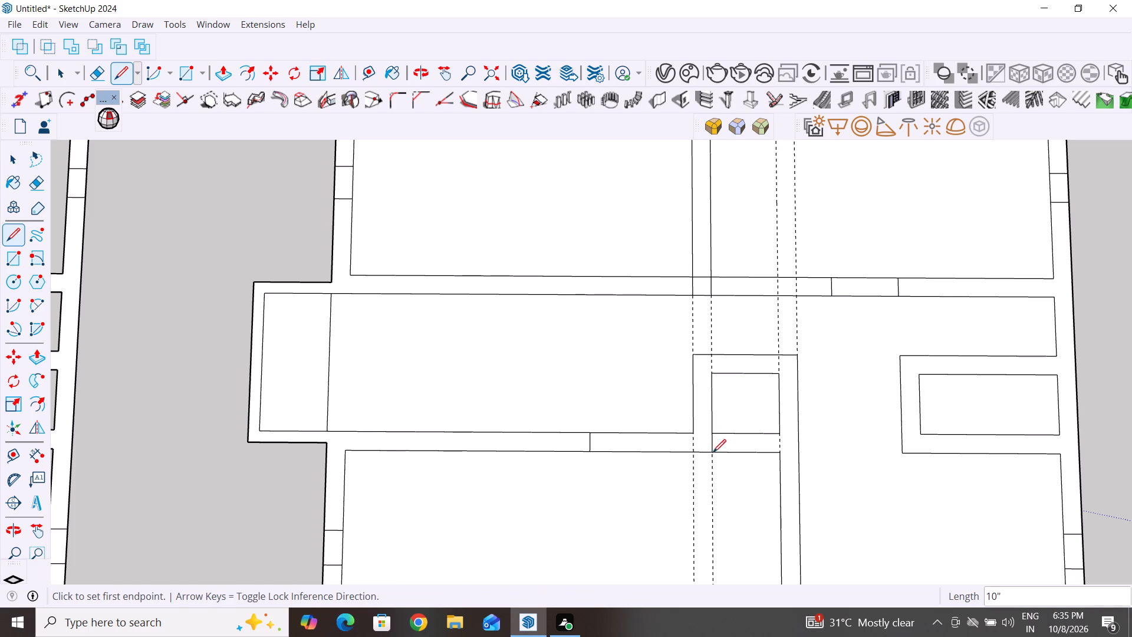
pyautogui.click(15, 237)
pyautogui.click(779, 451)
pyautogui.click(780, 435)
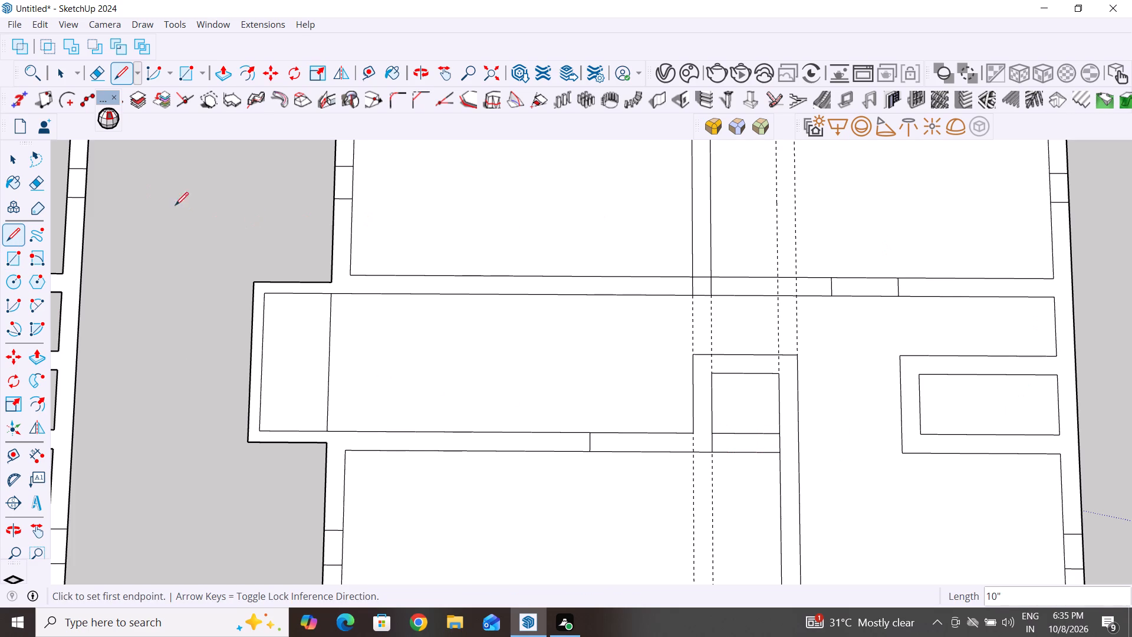
# Measure the width and depth of the small enclosure's interior beside the hall.
pyautogui.click(9, 159)
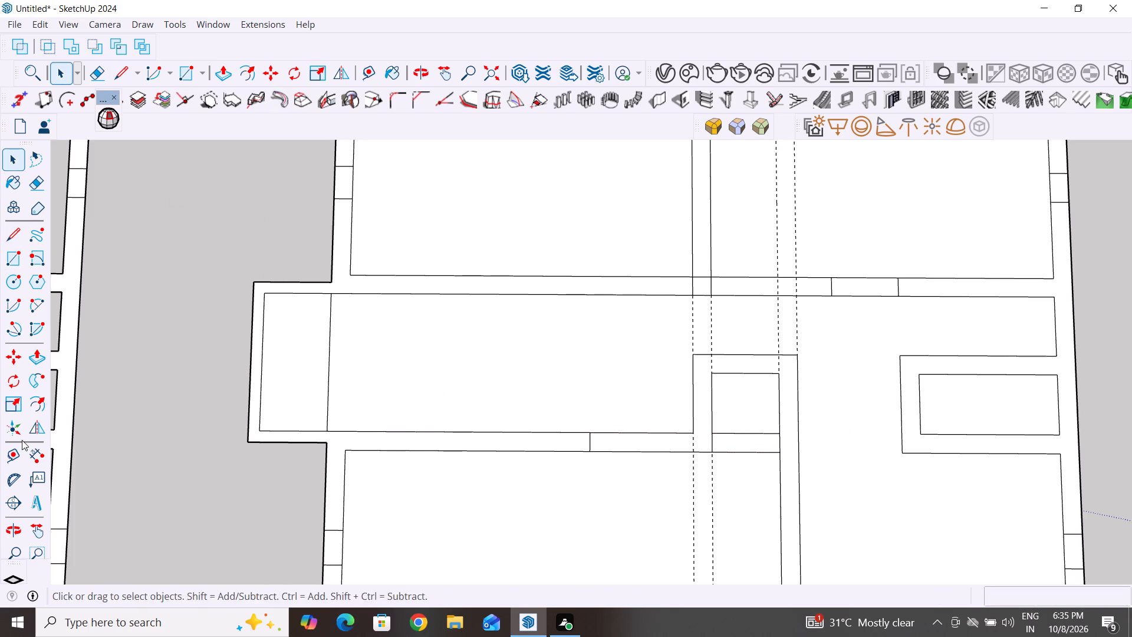
pyautogui.click(33, 459)
pyautogui.scroll(4, 710, 494)
pyautogui.click(713, 407)
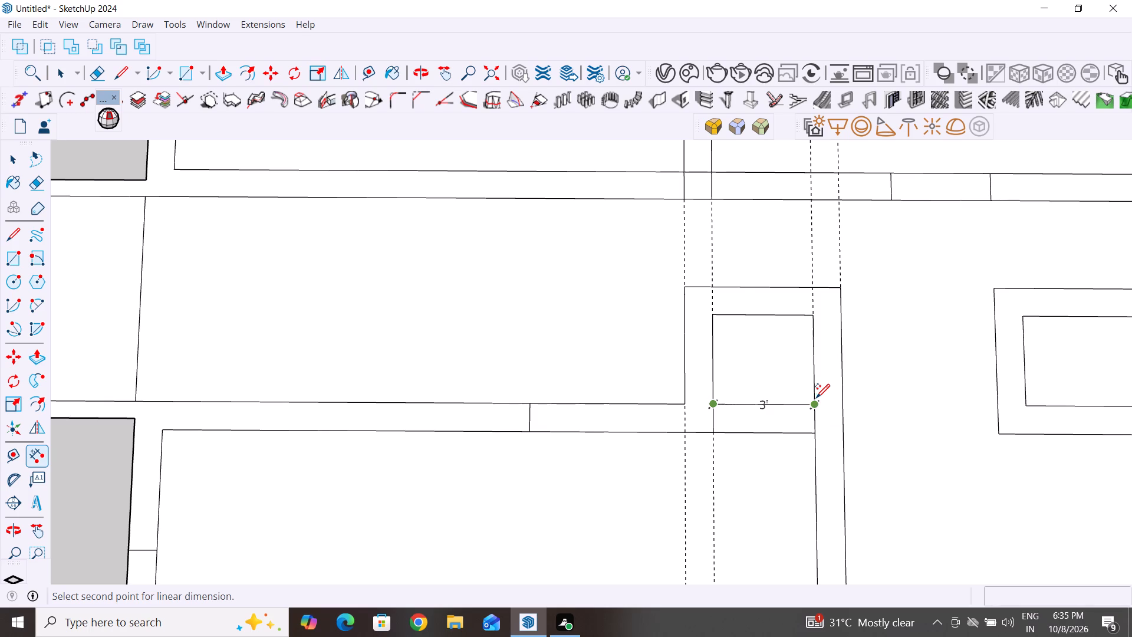
pyautogui.press('Escape')
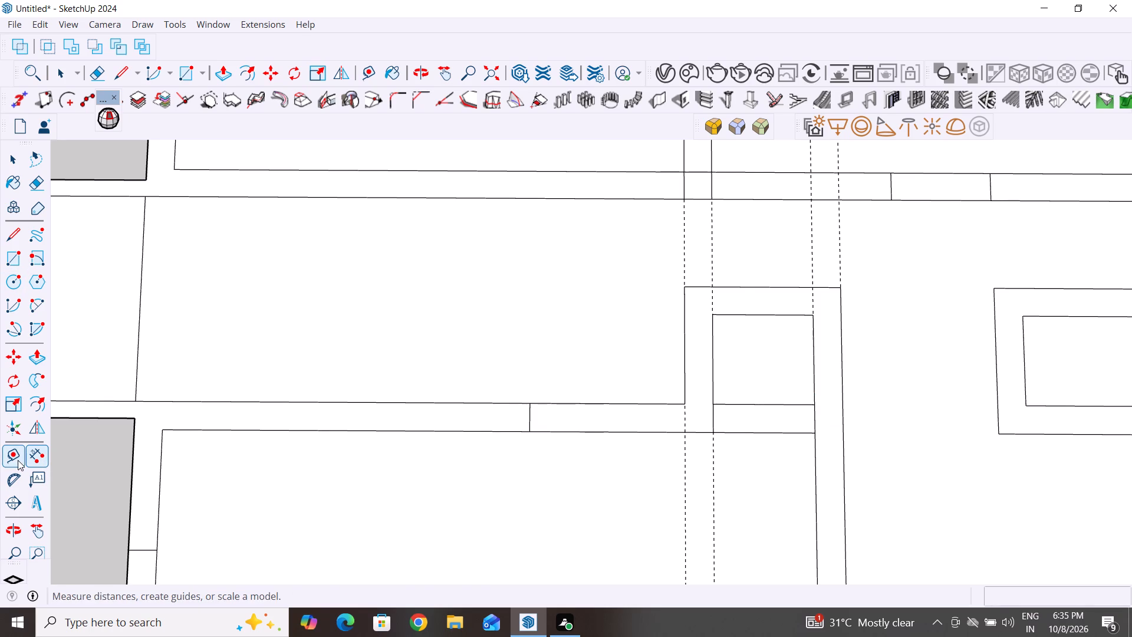
pyautogui.click(19, 459)
pyautogui.click(812, 406)
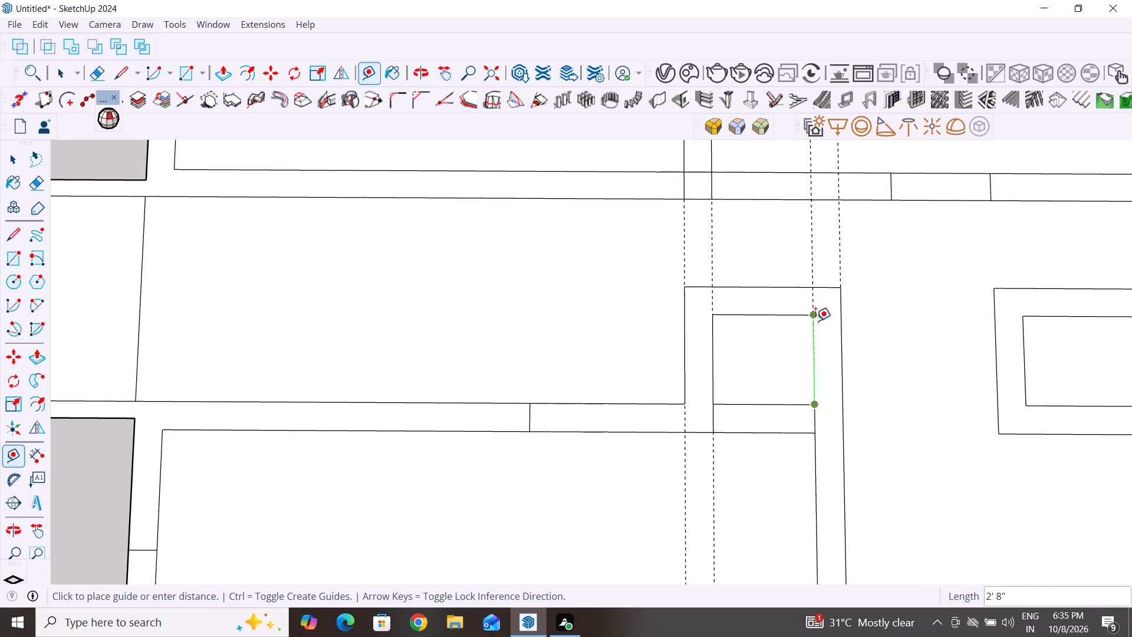
pyautogui.click(814, 320)
pyautogui.press('Escape')
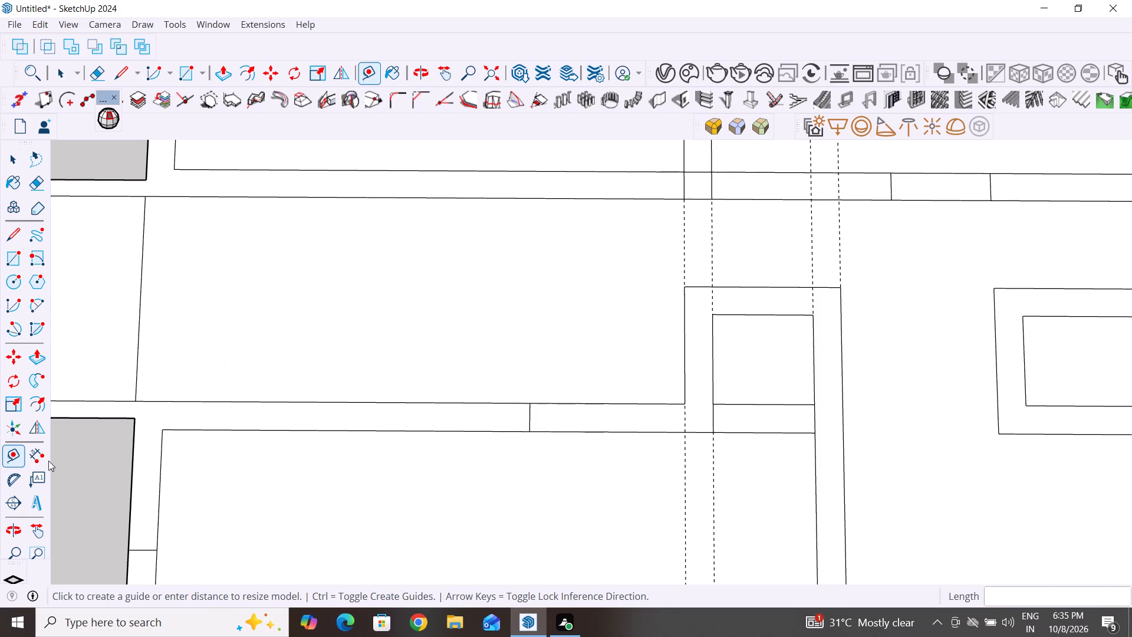
pyautogui.click(35, 461)
pyautogui.click(814, 407)
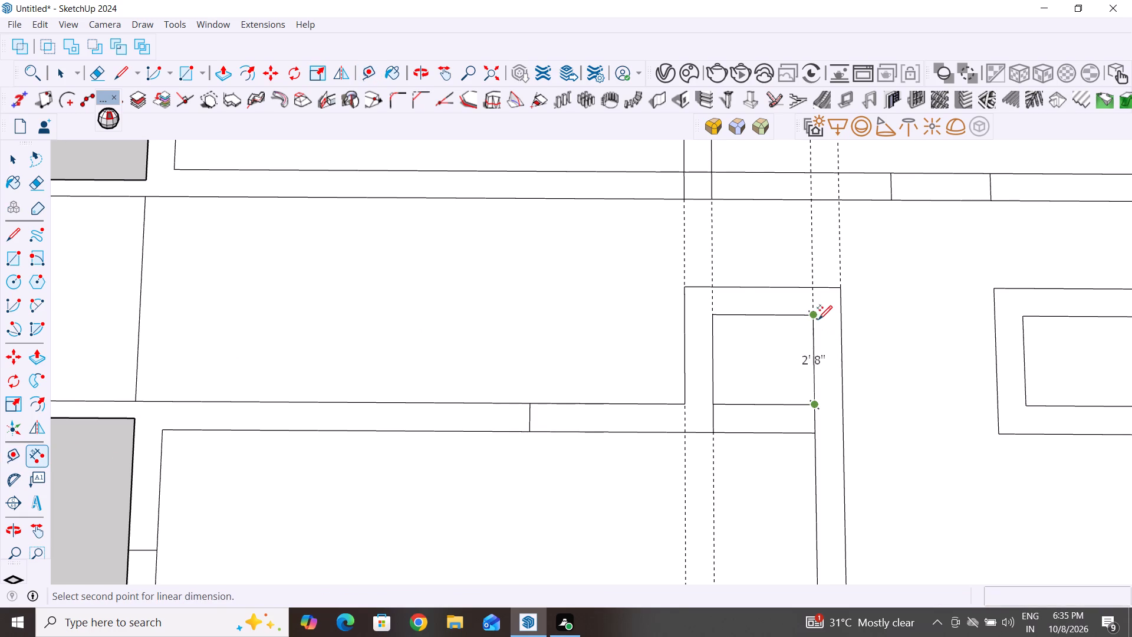
pyautogui.press('Escape')
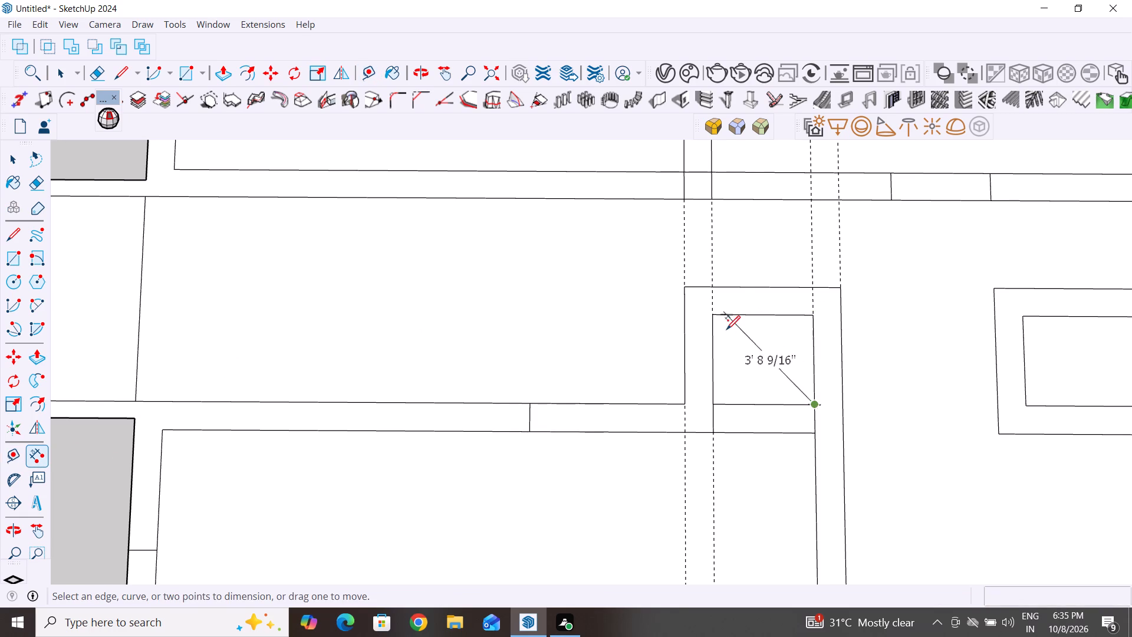
pyautogui.scroll(-6, 719, 392)
pyautogui.scroll(3, 736, 404)
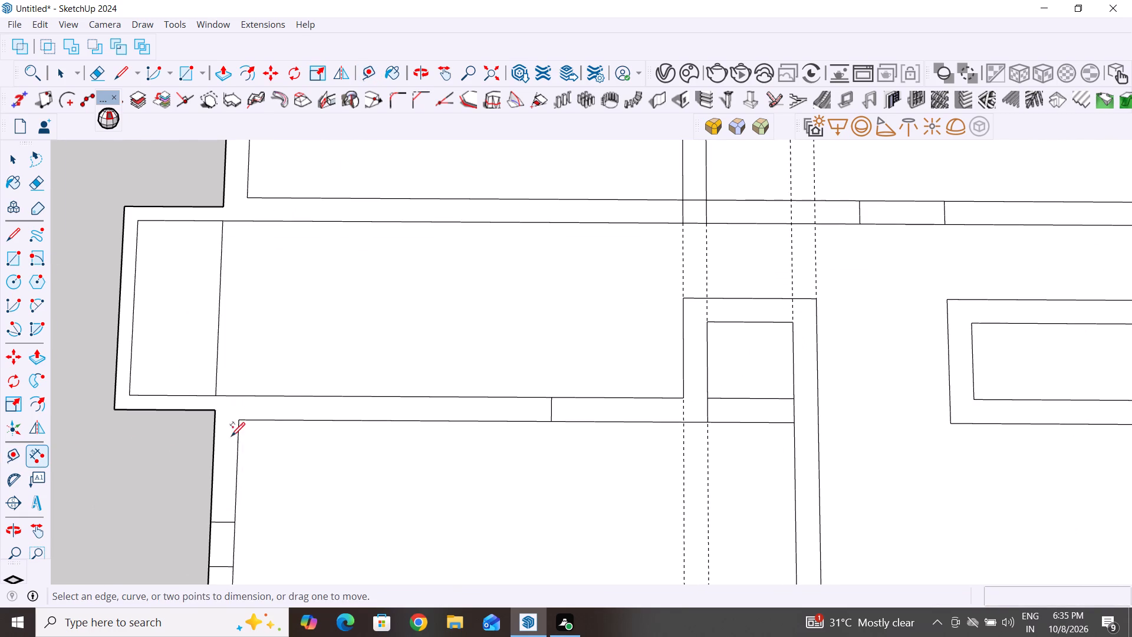
# Erase the small enclosure's inner outline, the lines across the wall below it and the two guides along its inner sides.
pyautogui.click(2, 234)
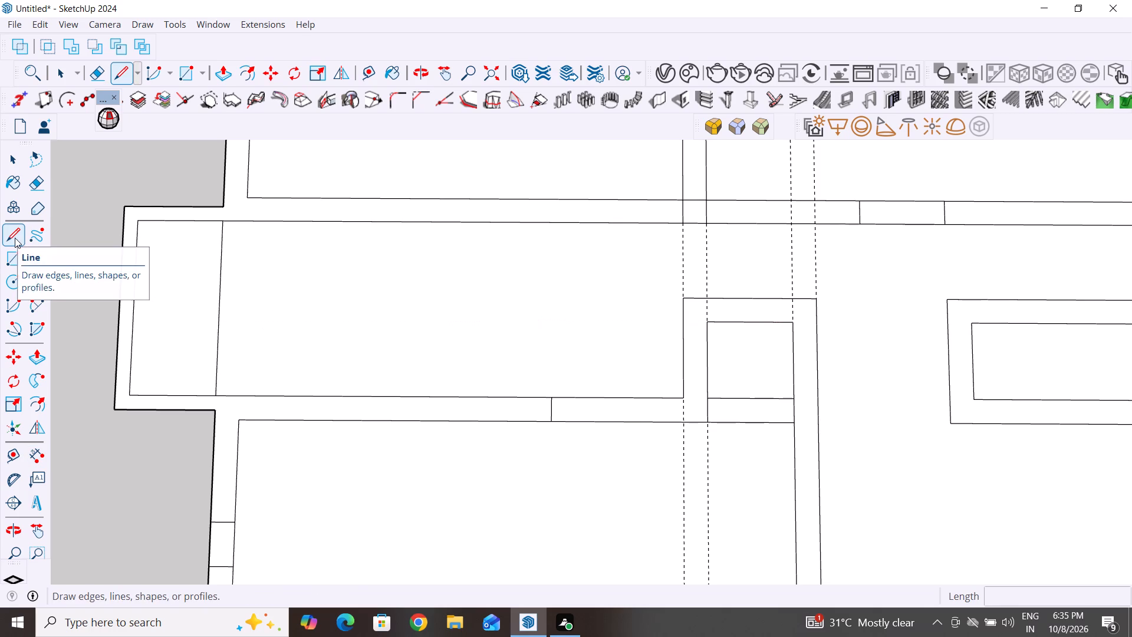
pyautogui.click(15, 160)
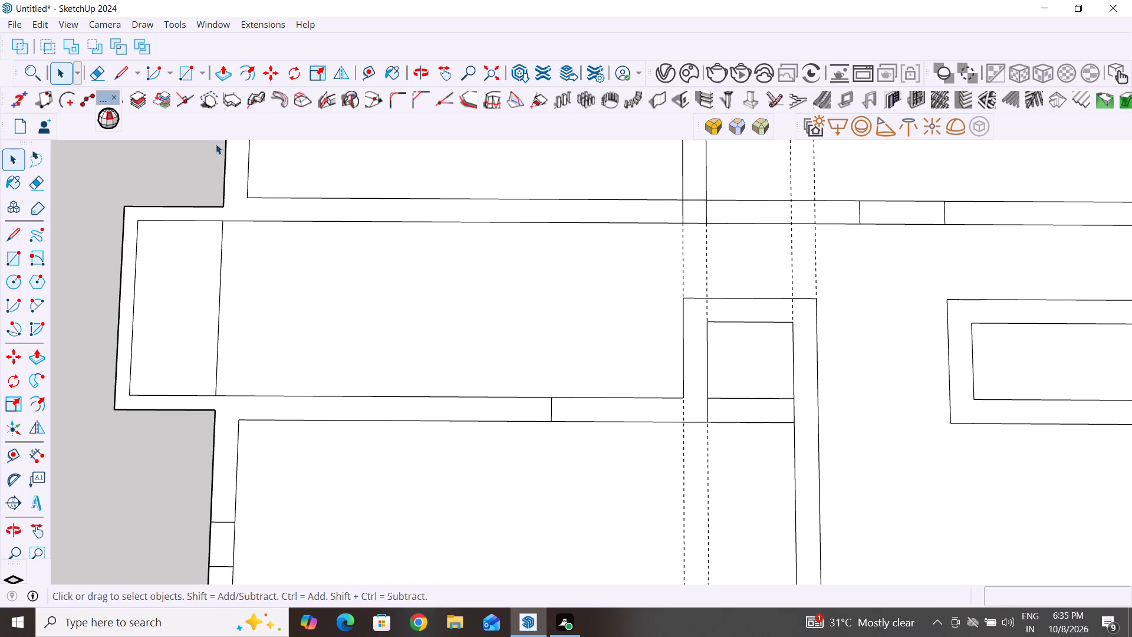
pyautogui.click(97, 78)
pyautogui.moveTo(748, 314); pyautogui.dragTo(746, 402)
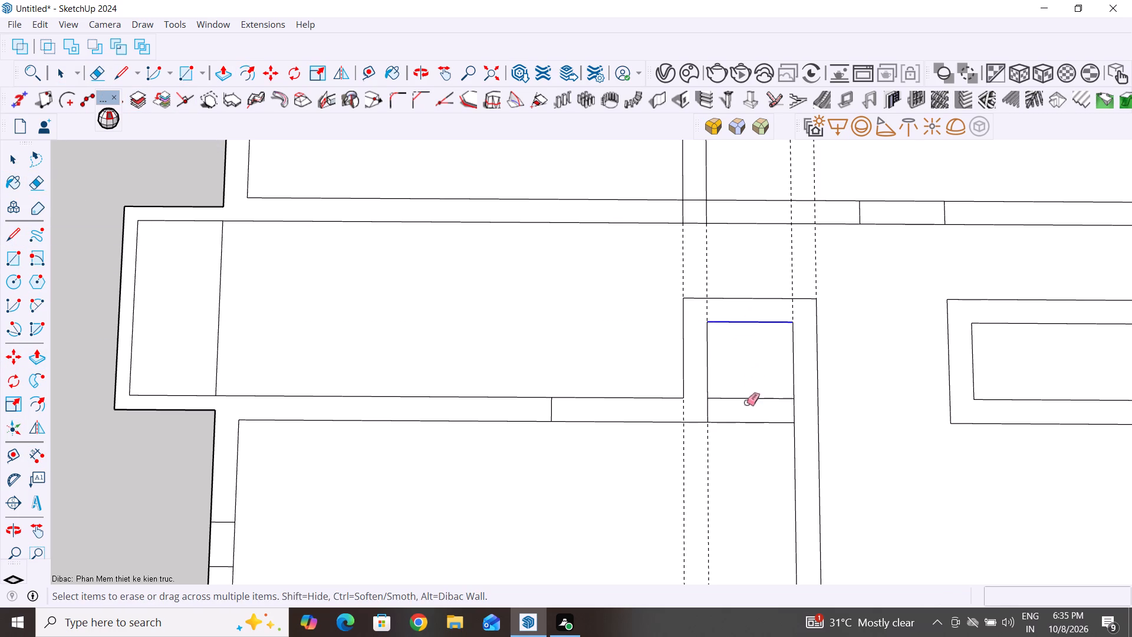
pyautogui.moveTo(746, 402); pyautogui.dragTo(746, 418)
pyautogui.moveTo(802, 398); pyautogui.dragTo(720, 390)
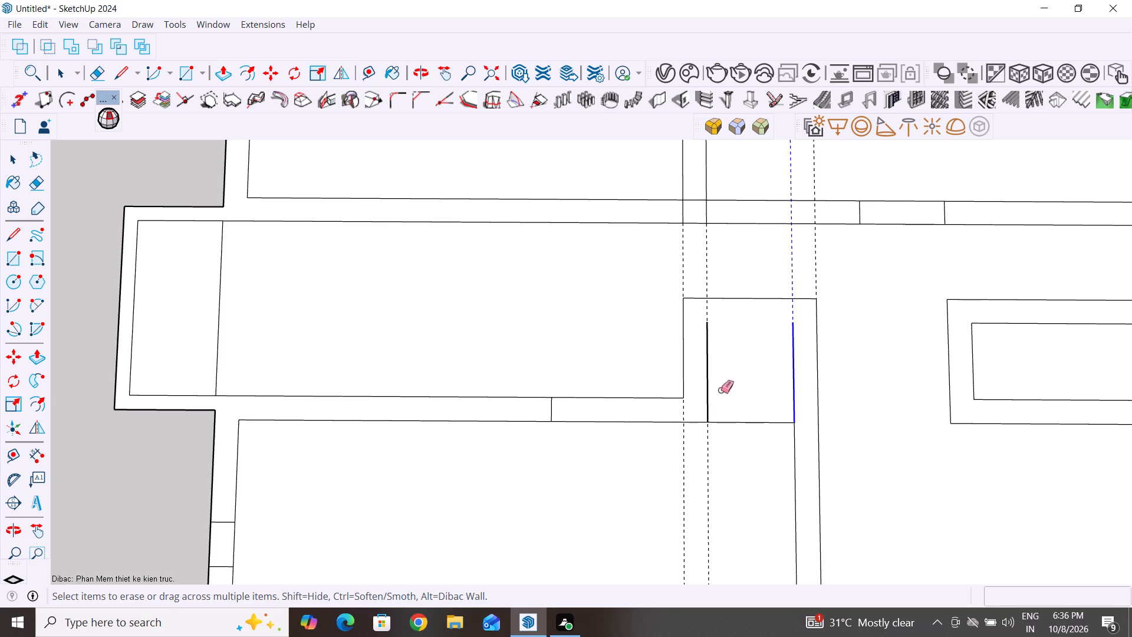
pyautogui.moveTo(720, 390); pyautogui.dragTo(695, 390)
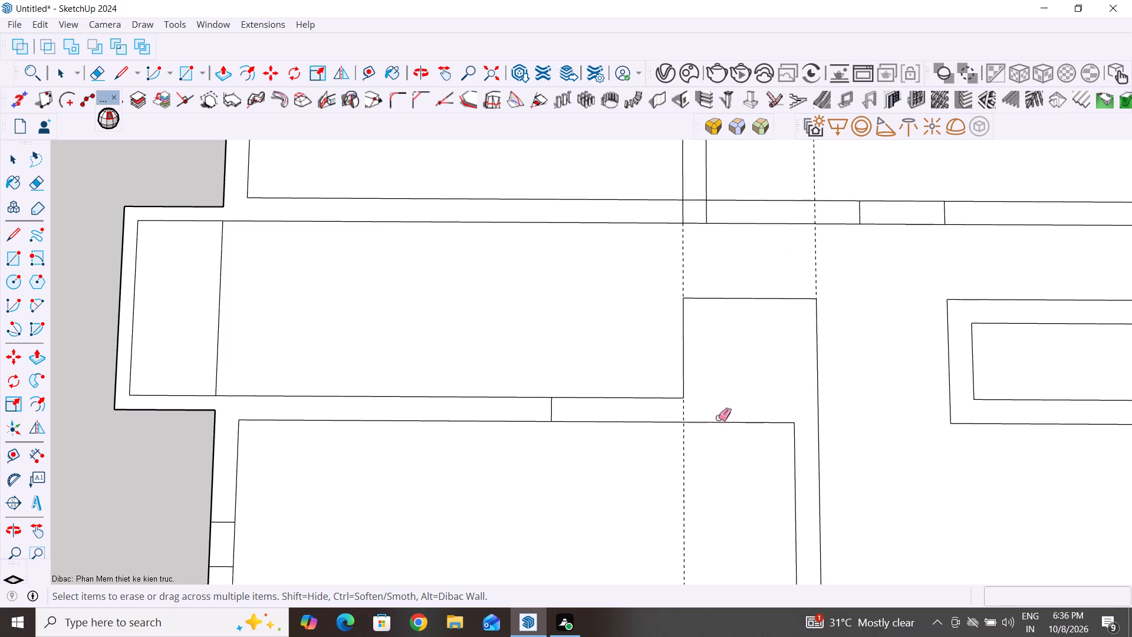
# Draw a line about 10 3/4" long across the hall wall, extending the enclosure's outer side to the room below.
pyautogui.click(15, 229)
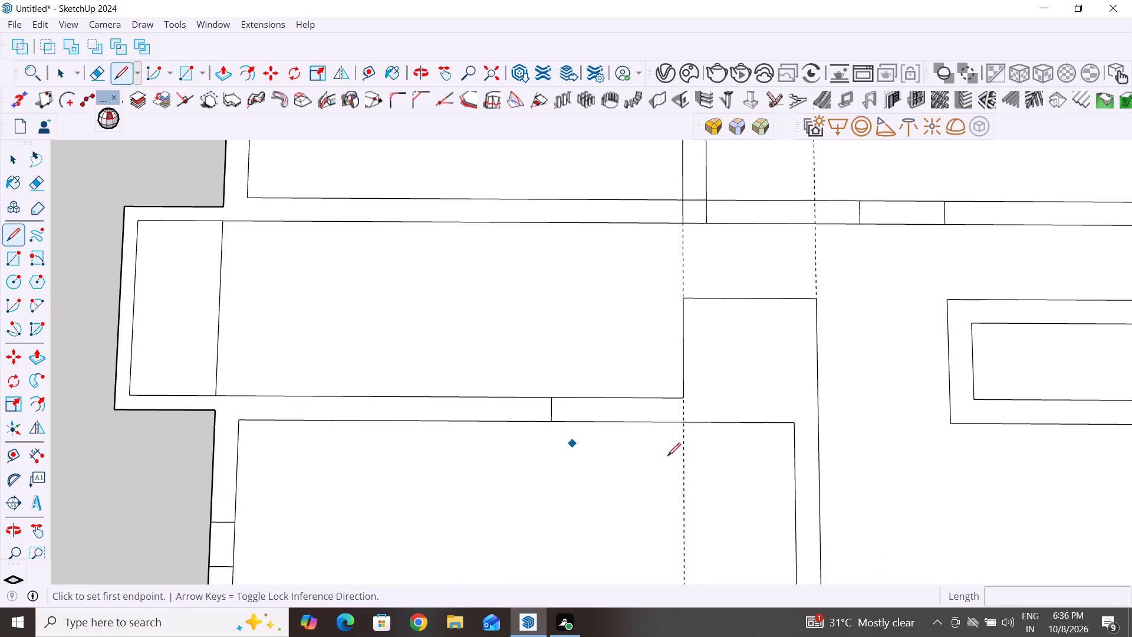
pyautogui.click(685, 422)
pyautogui.click(688, 396)
pyautogui.press('space')
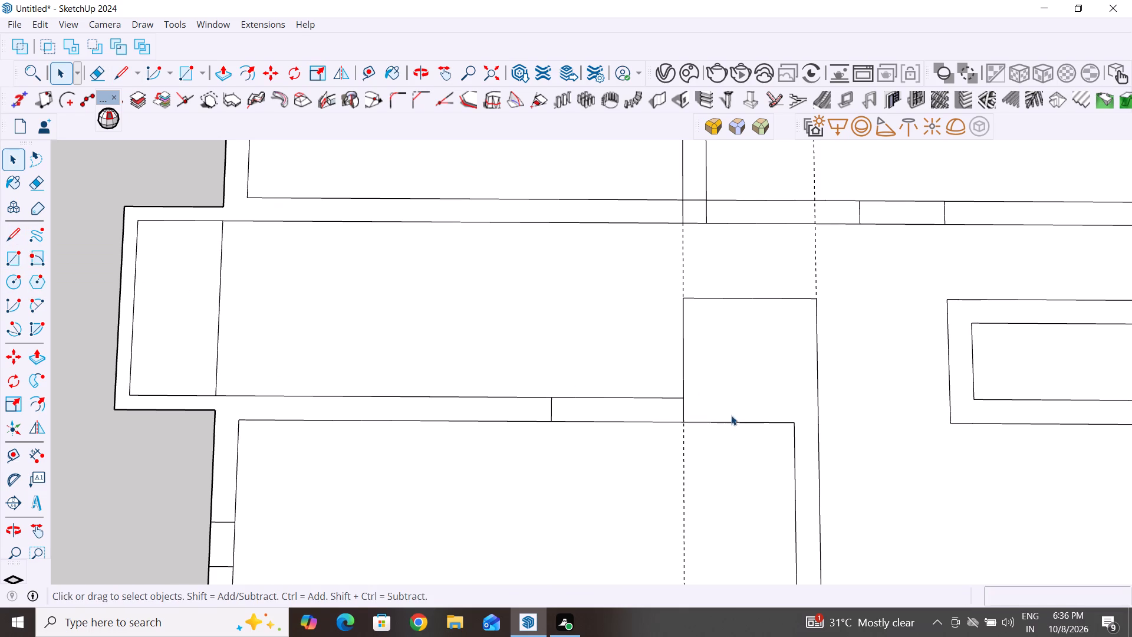
# Delete the face line of the partition between the two lower rooms on the larger room's side.
pyautogui.scroll(-2, 790, 434)
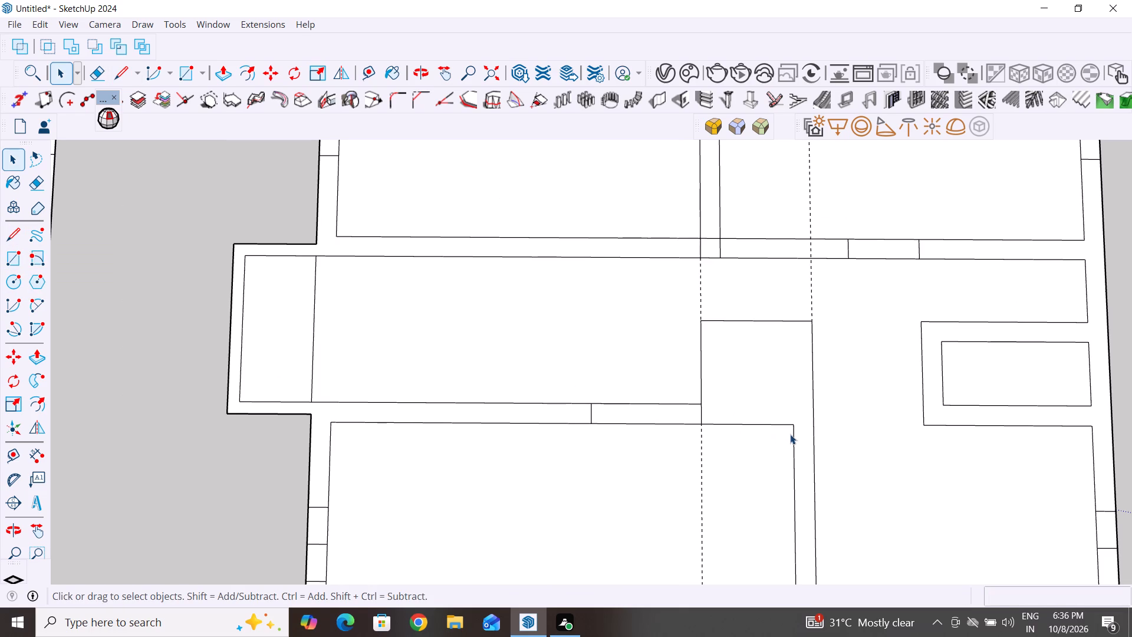
pyautogui.scroll(-8, 778, 407)
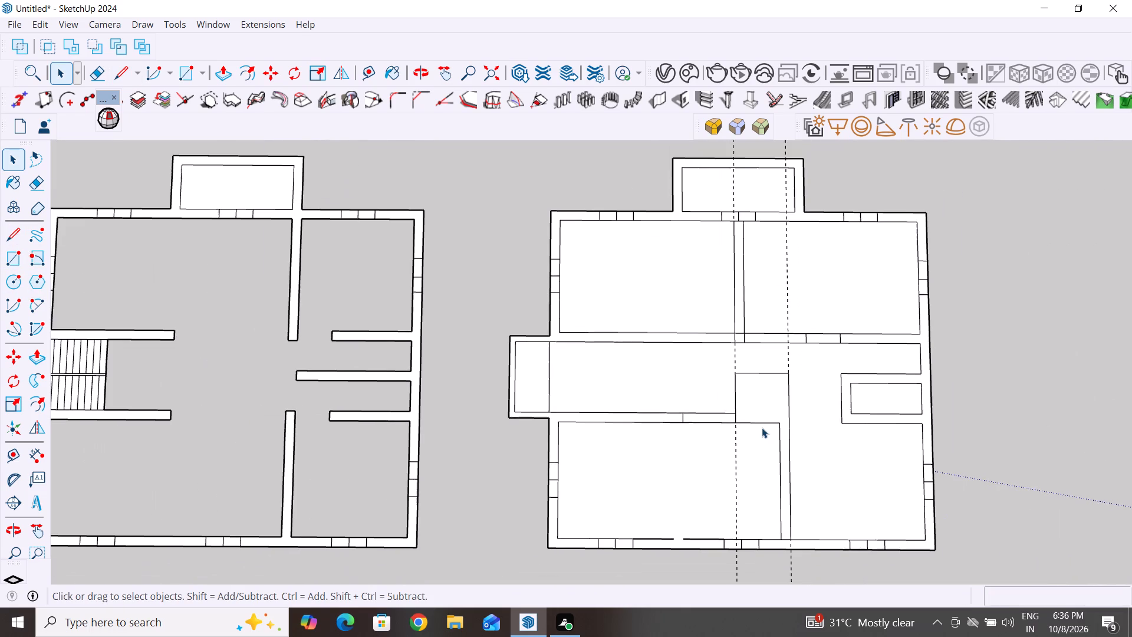
pyautogui.click(781, 509)
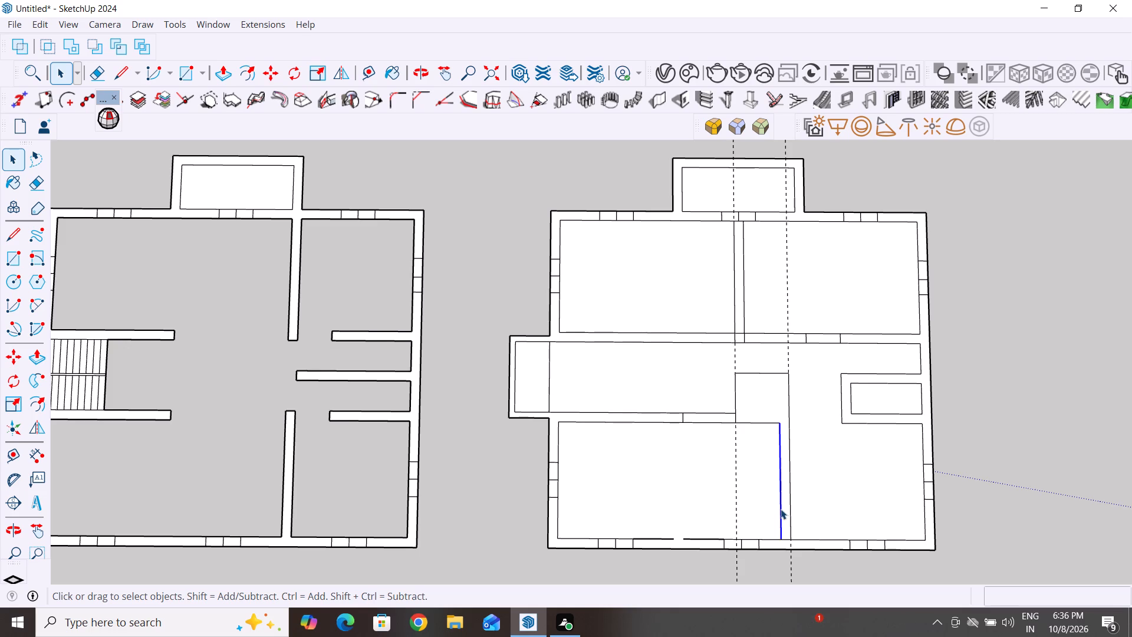
pyautogui.press('Delete')
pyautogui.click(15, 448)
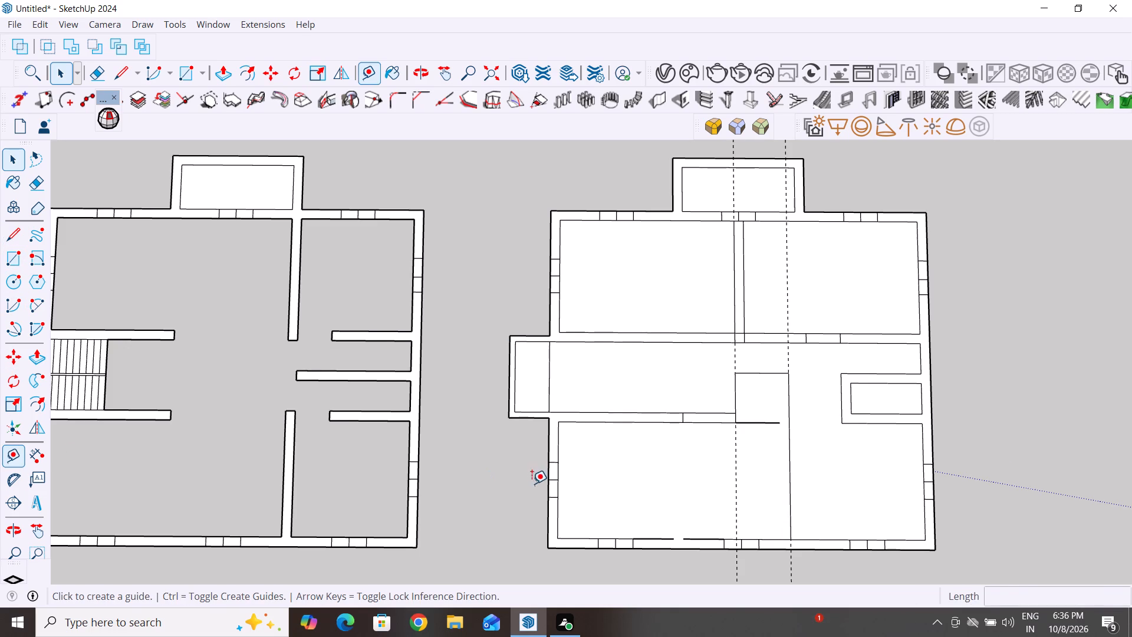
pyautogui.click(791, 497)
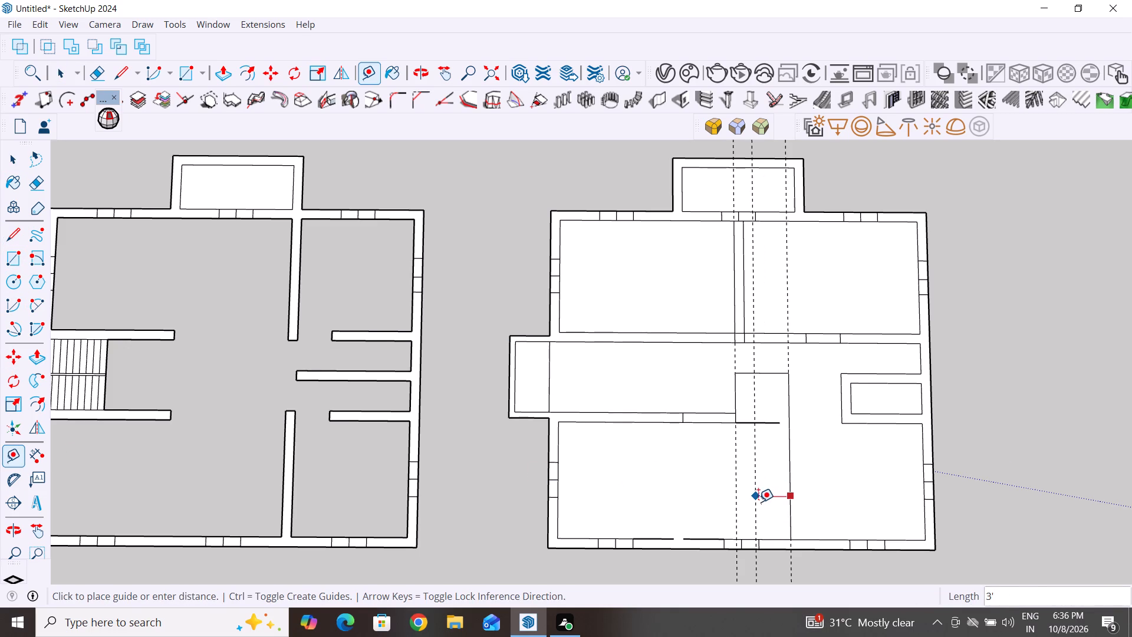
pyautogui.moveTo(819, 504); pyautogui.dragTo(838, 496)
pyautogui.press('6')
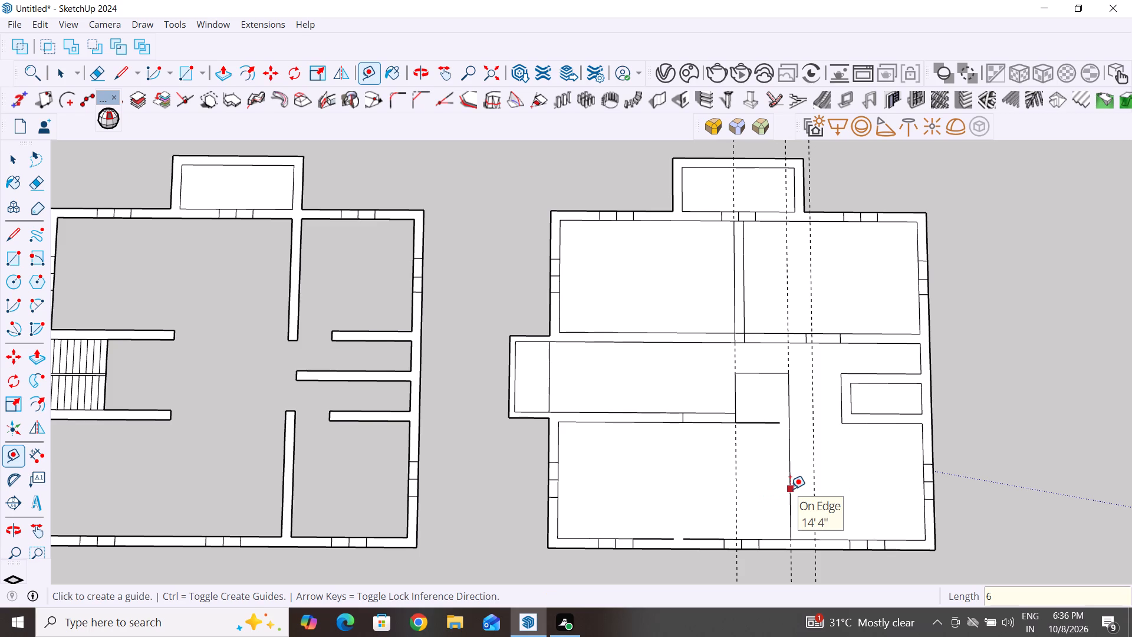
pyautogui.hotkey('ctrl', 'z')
# Place guides 6" inward from the lower partition's remaining face line and from the hall enclosure's upper and hall-facing side edges.
pyautogui.click(792, 487)
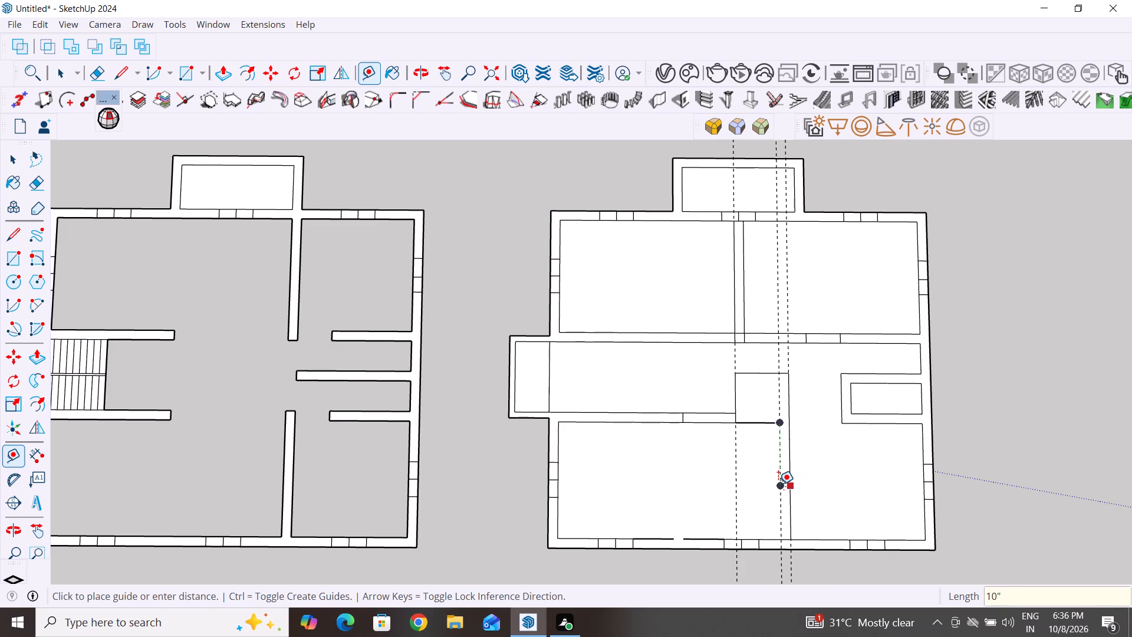
pyautogui.write('6"')
pyautogui.press('Return')
pyautogui.scroll(3, 766, 407)
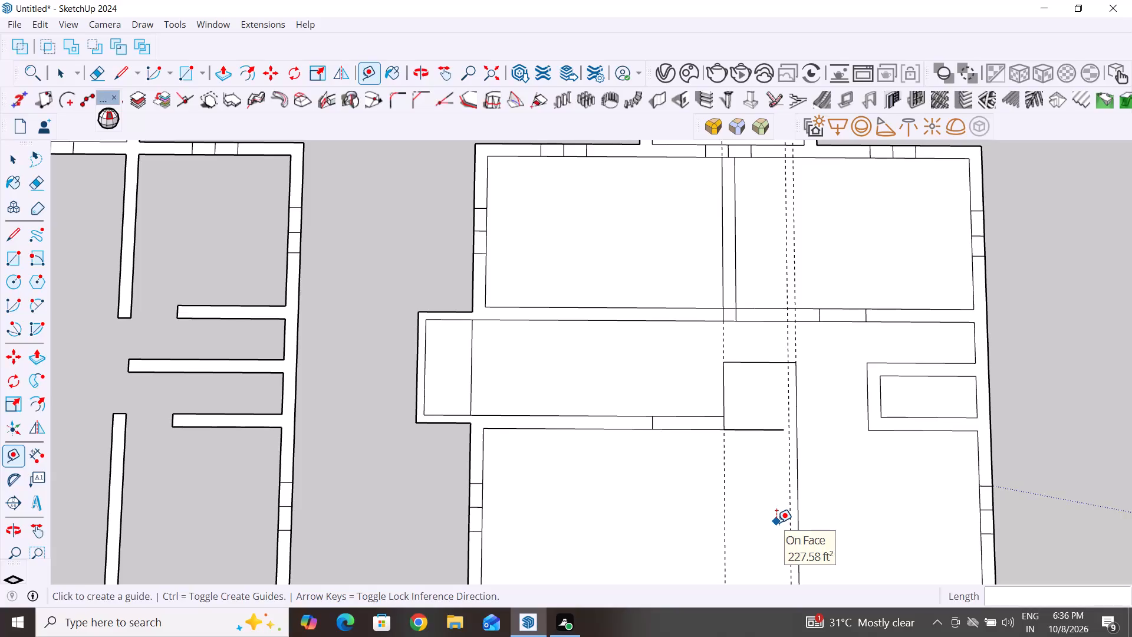
pyautogui.click(773, 362)
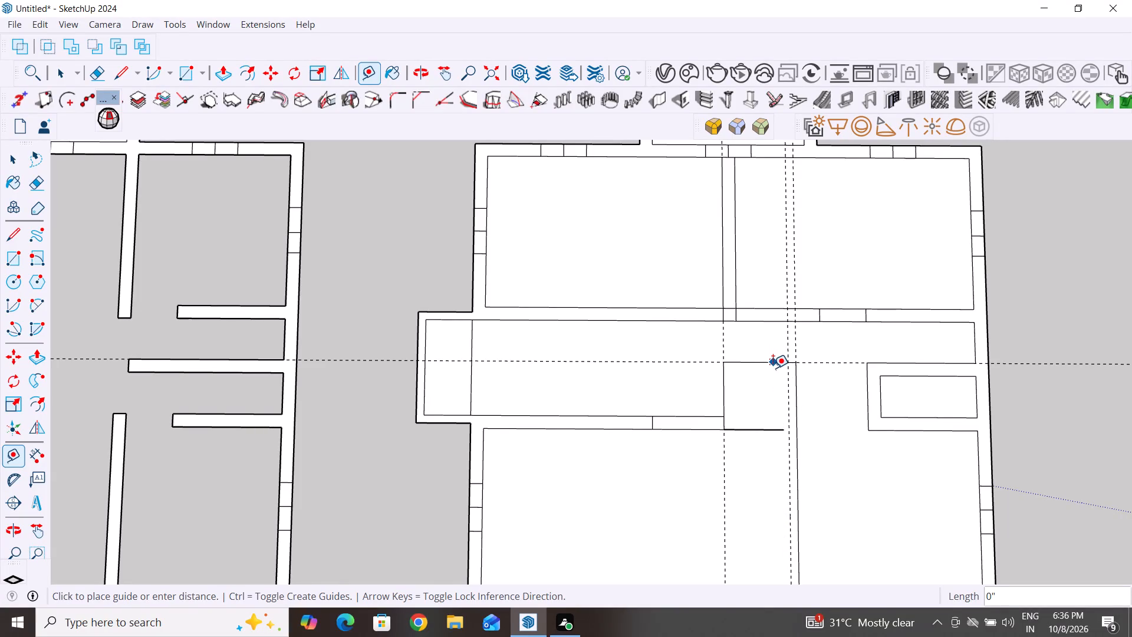
pyautogui.write('6"')
pyautogui.press('Return')
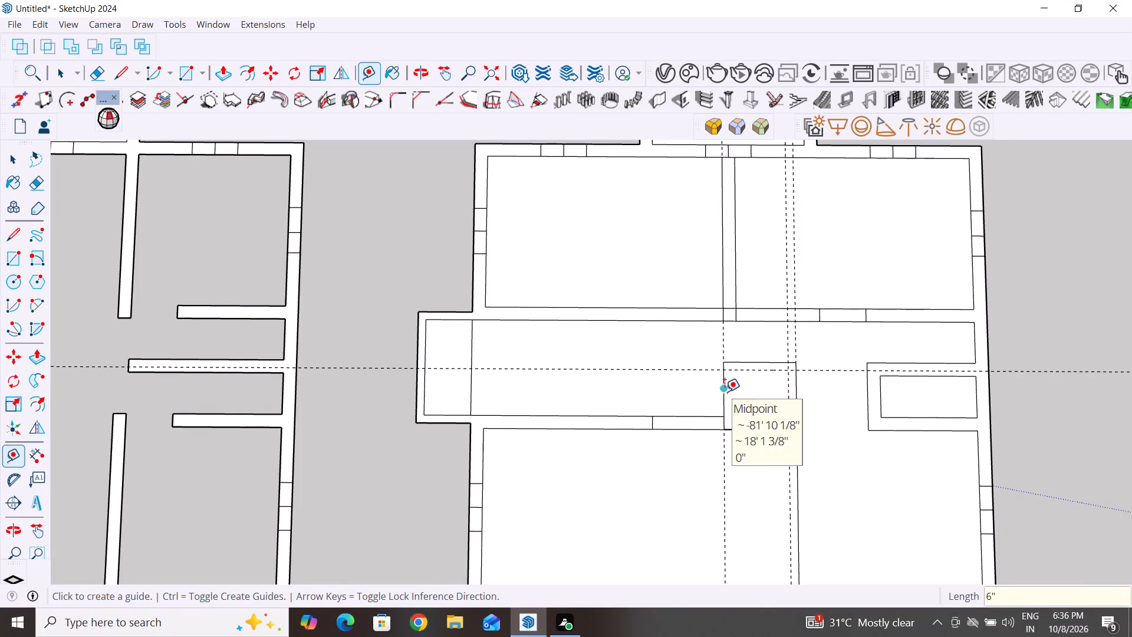
pyautogui.click(725, 392)
pyautogui.write('6"')
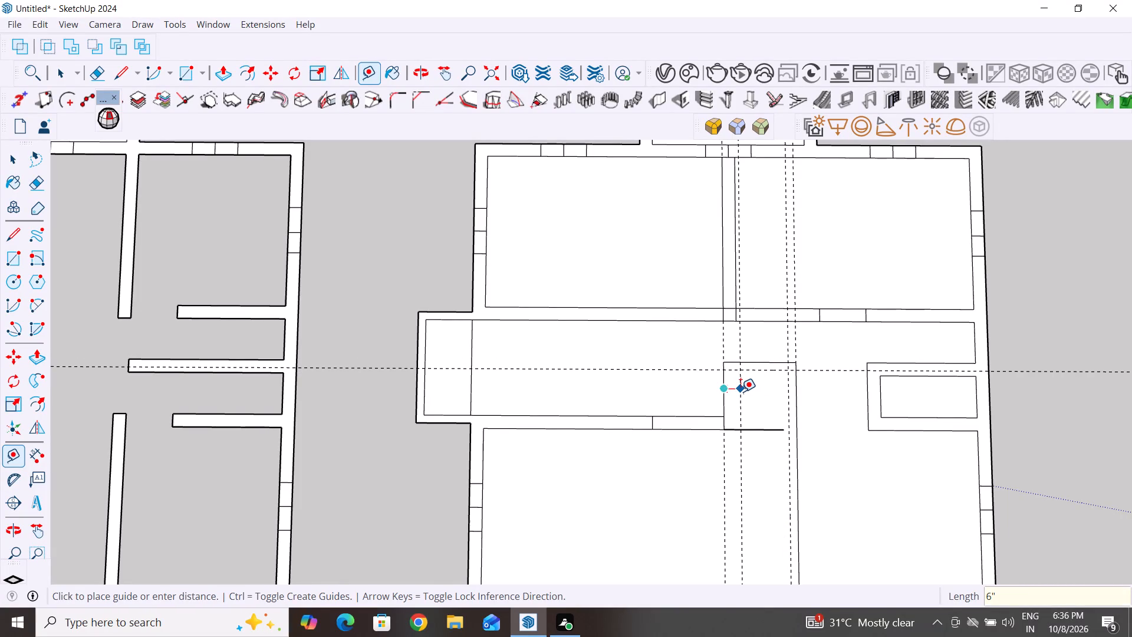
pyautogui.press('Return')
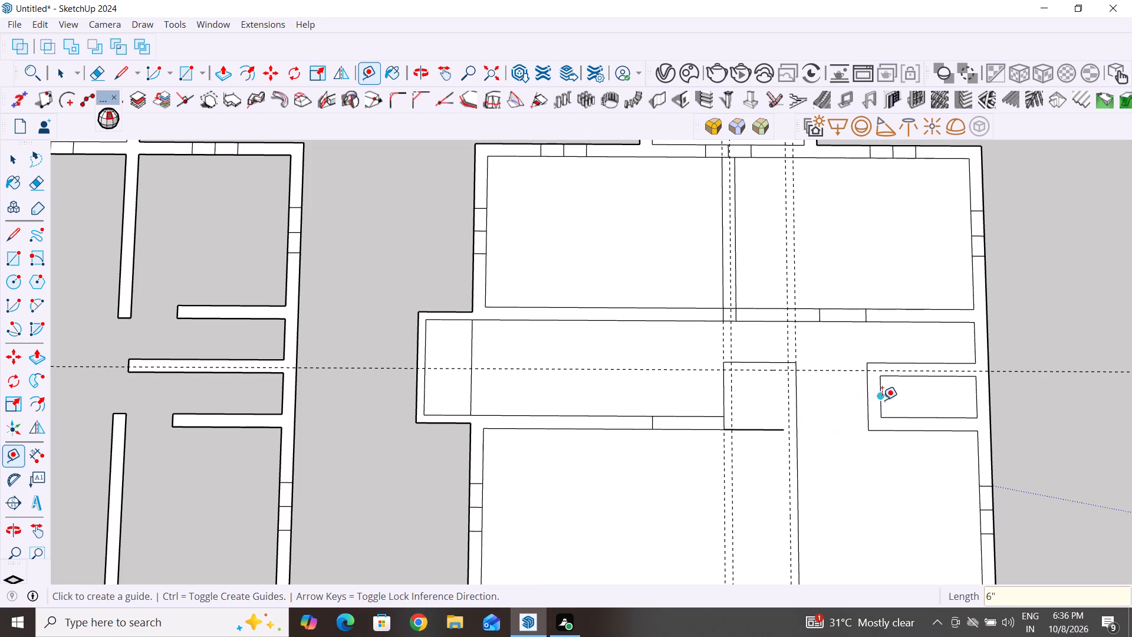
# Place guides 6" inward from the outer side and lower edge of the small room against the outer wall.
pyautogui.click(864, 399)
pyautogui.scroll(4, 876, 400)
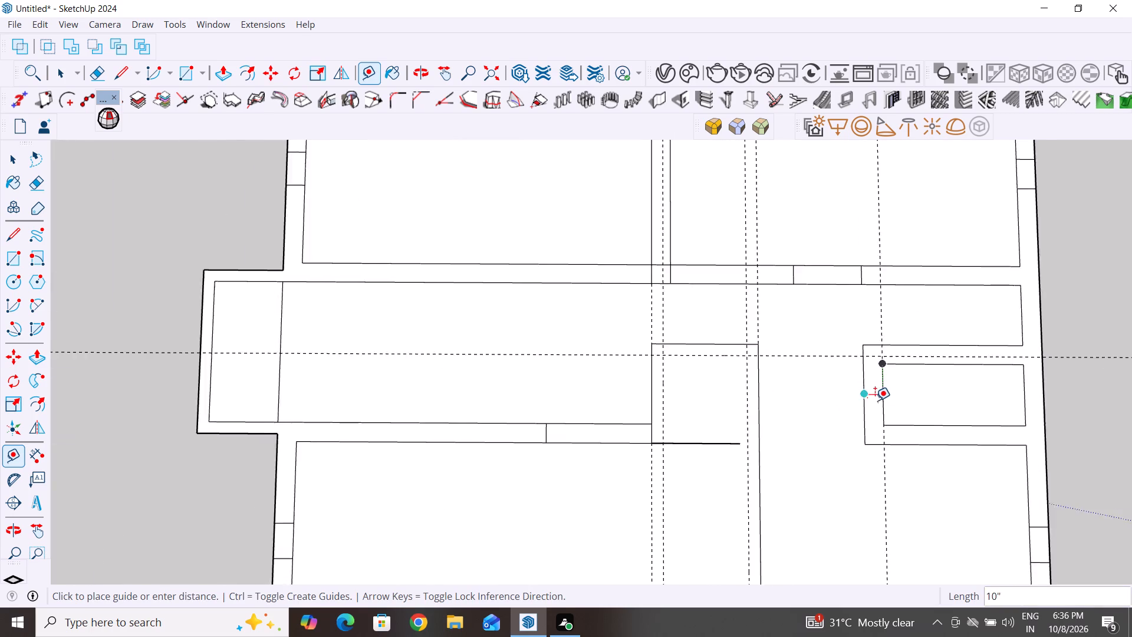
pyautogui.scroll(5, 875, 400)
pyautogui.write('6"')
pyautogui.press('Return')
pyautogui.click(977, 472)
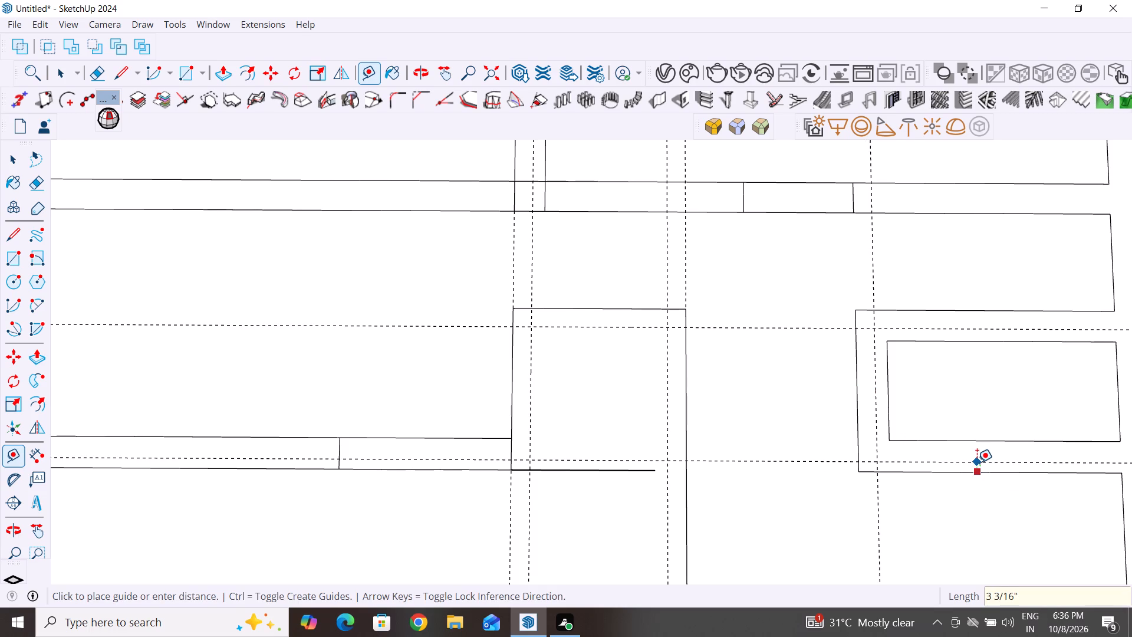
pyautogui.write('6"')
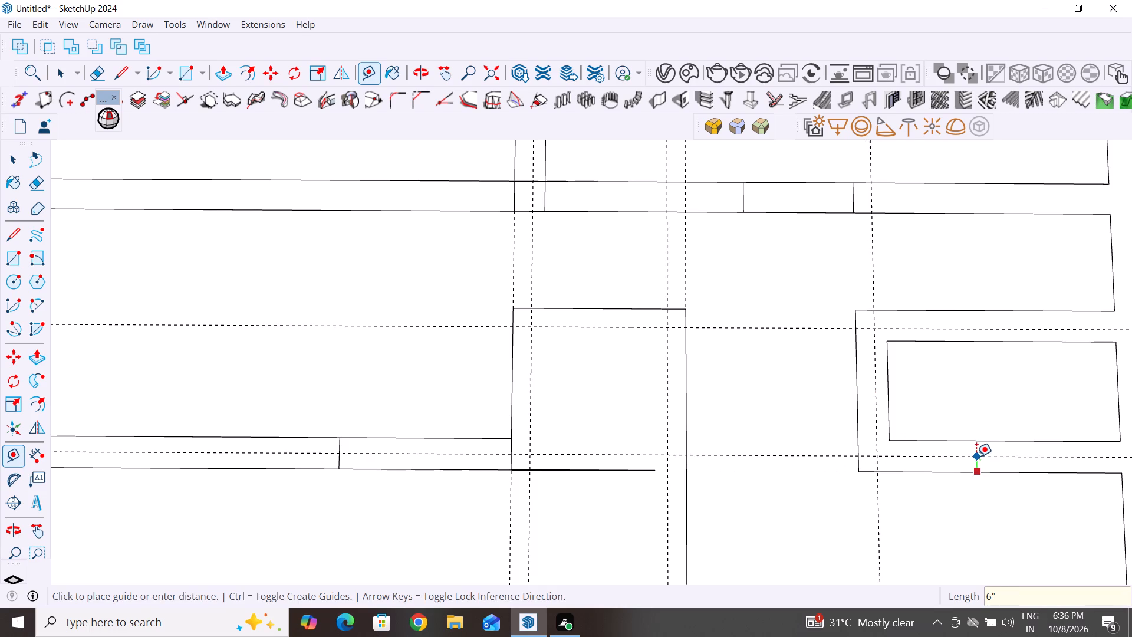
pyautogui.press('Return')
# Draw the small room's new inner wall lines along the guides, 6' 6" by 3' 4", with 6" ends at the outer wall.
pyautogui.scroll(-5, 796, 509)
pyautogui.moveTo(1019, 519); pyautogui.dragTo(1022, 536, button='middle')
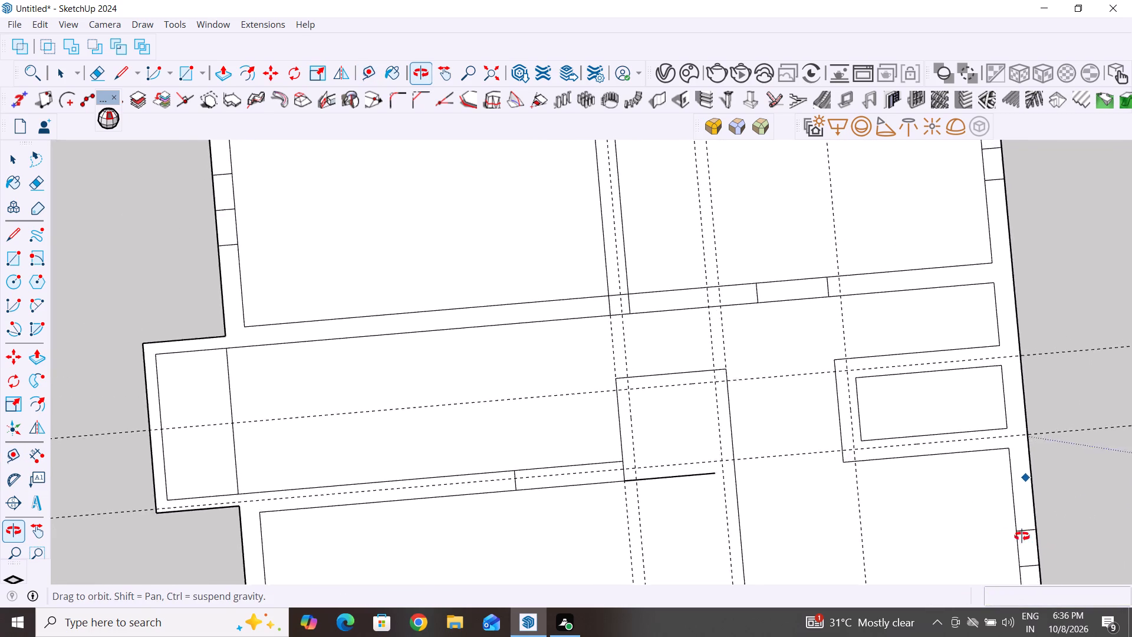
pyautogui.moveTo(1022, 536); pyautogui.dragTo(1023, 496, button='middle')
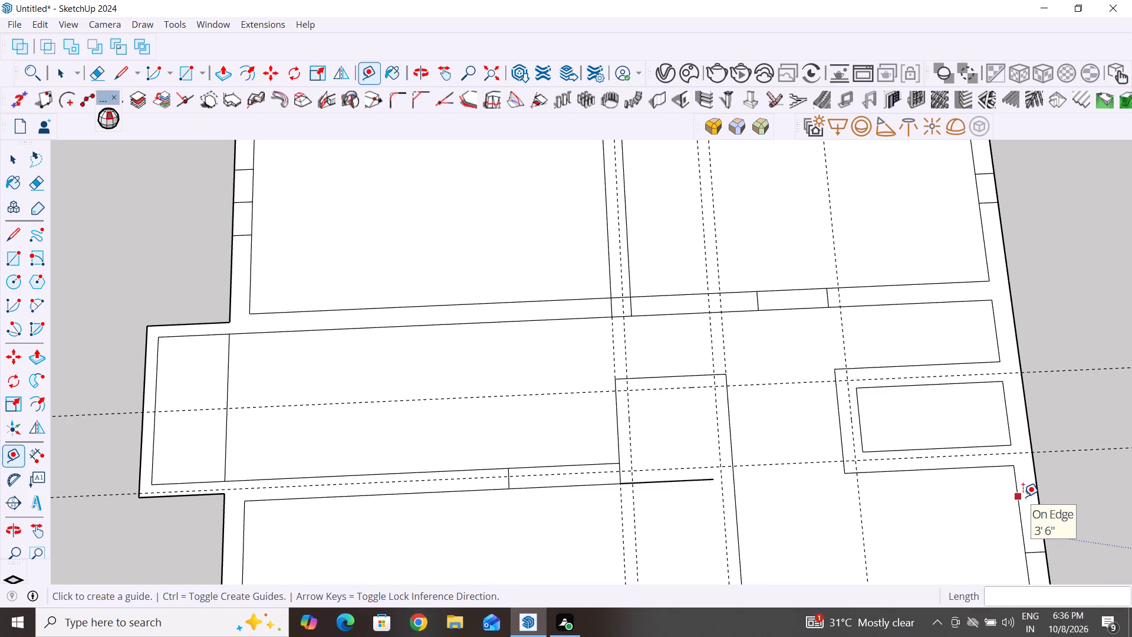
pyautogui.scroll(2, 1041, 413)
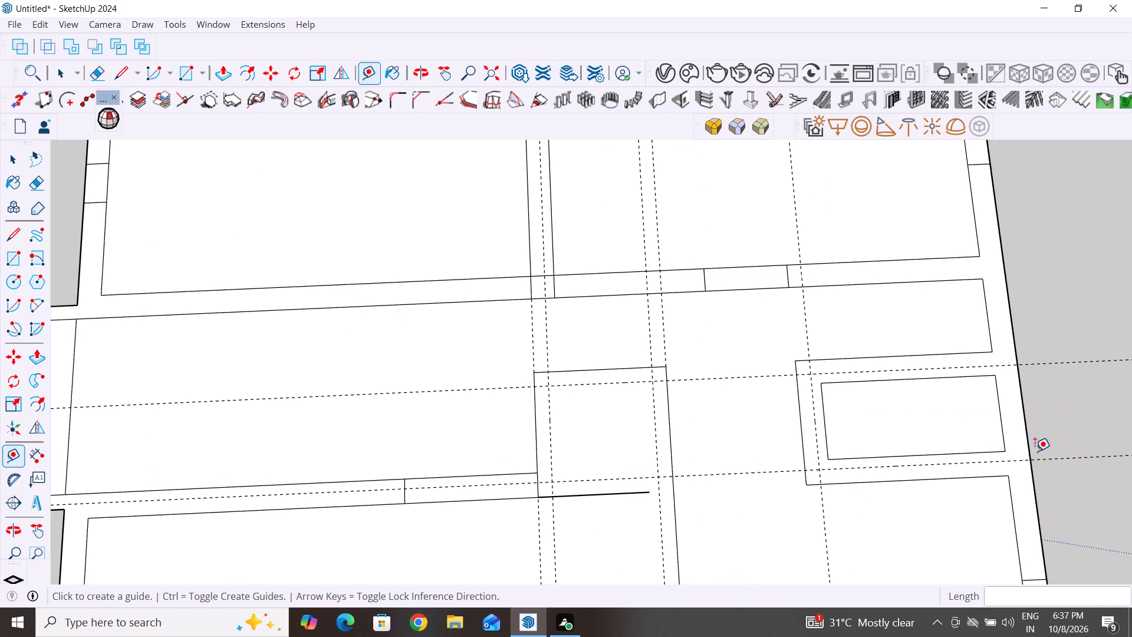
pyautogui.moveTo(1032, 465); pyautogui.dragTo(1024, 492, button='middle')
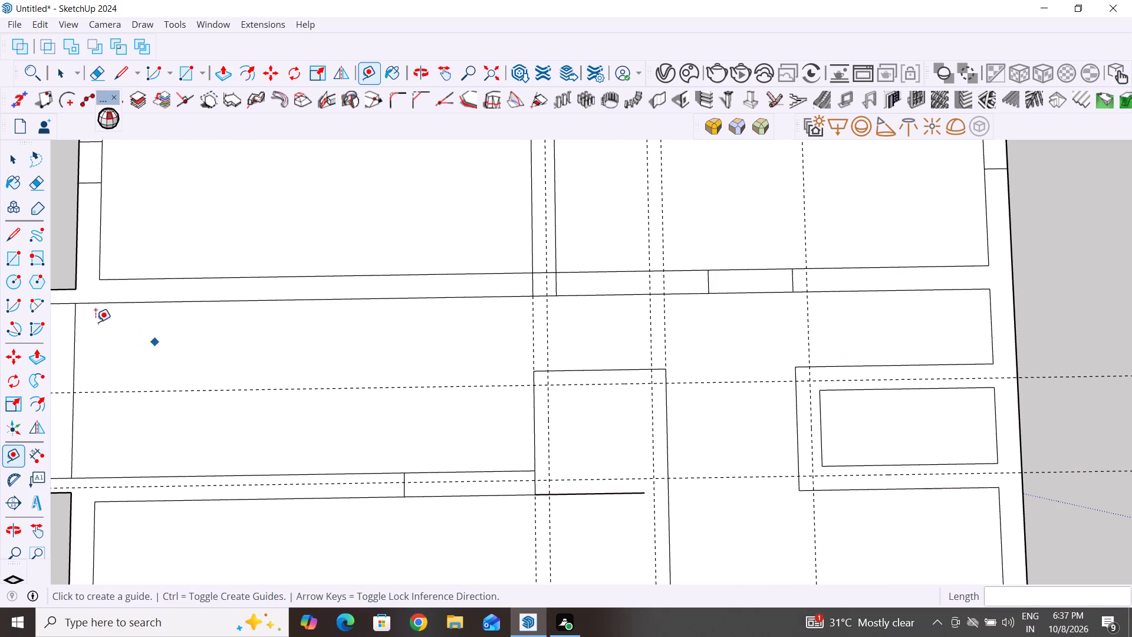
pyautogui.click(15, 159)
pyautogui.click(8, 241)
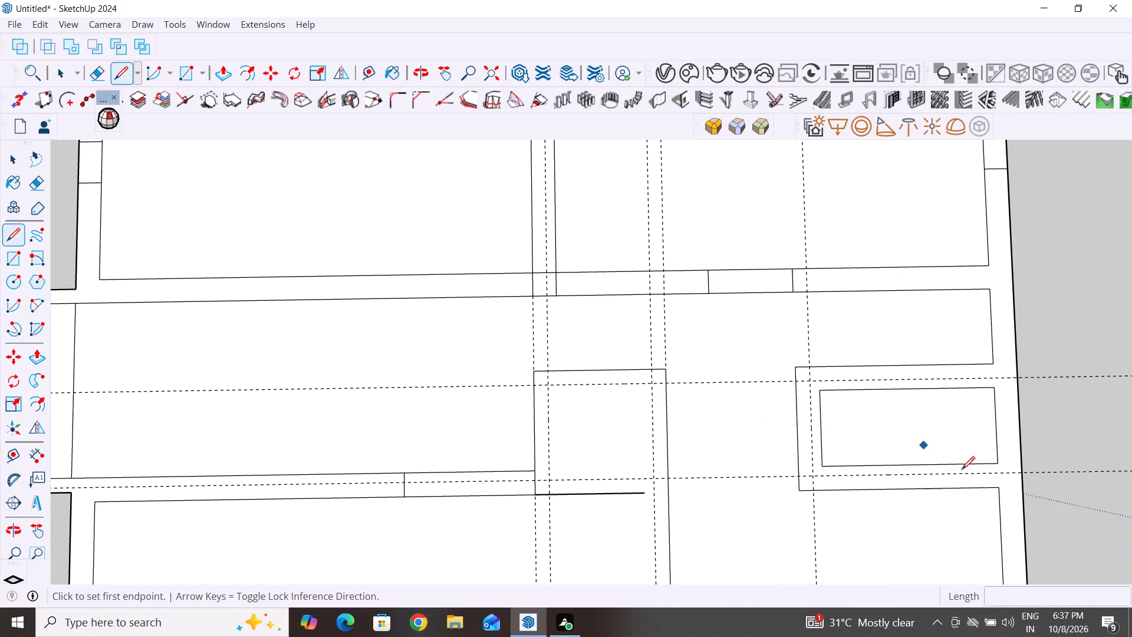
pyautogui.click(997, 487)
pyautogui.click(995, 474)
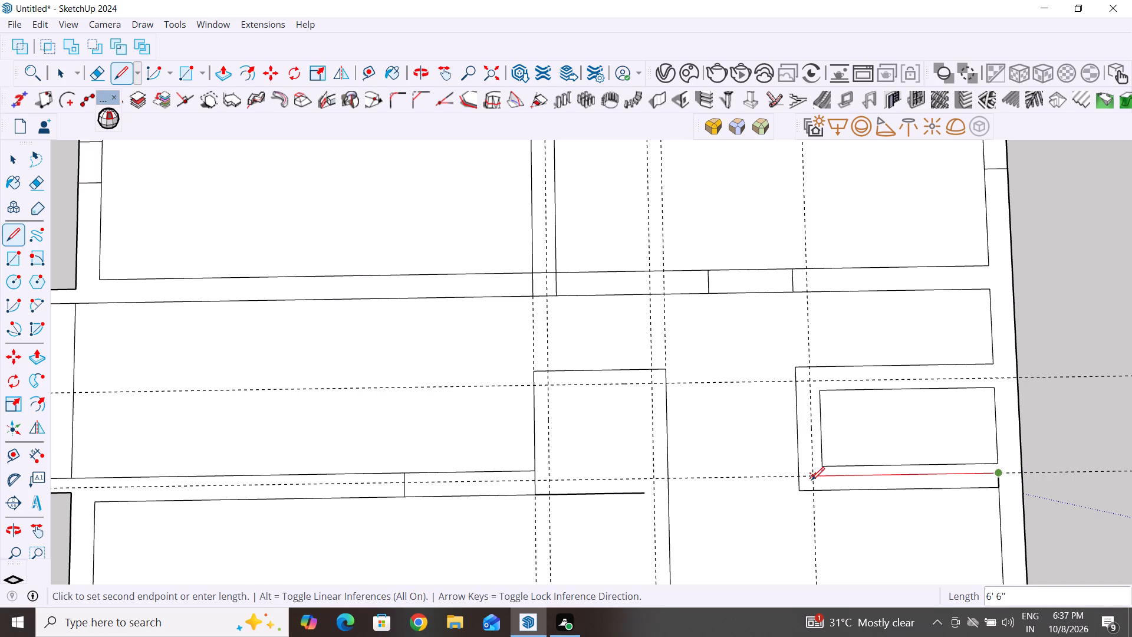
pyautogui.click(811, 480)
pyautogui.click(811, 383)
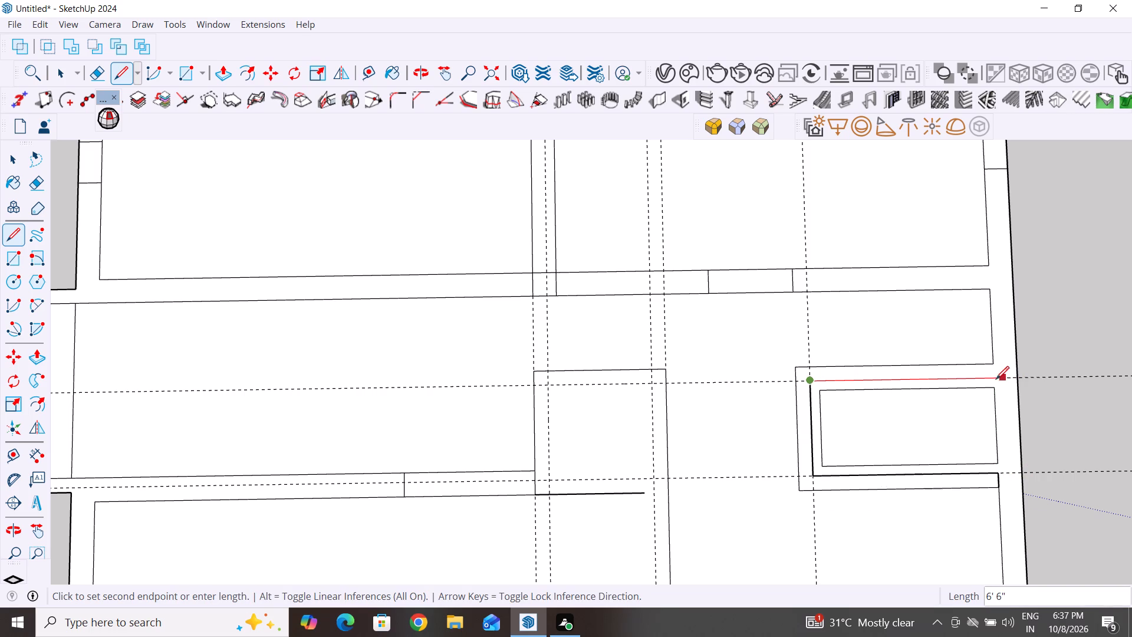
pyautogui.click(990, 380)
pyautogui.click(990, 364)
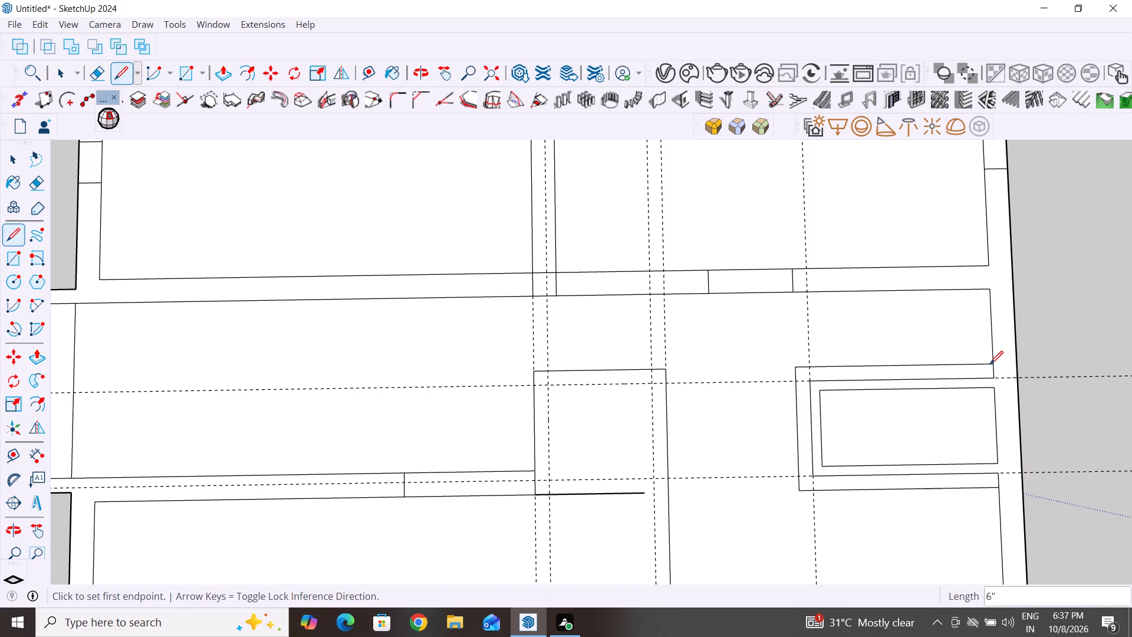
pyautogui.press('space')
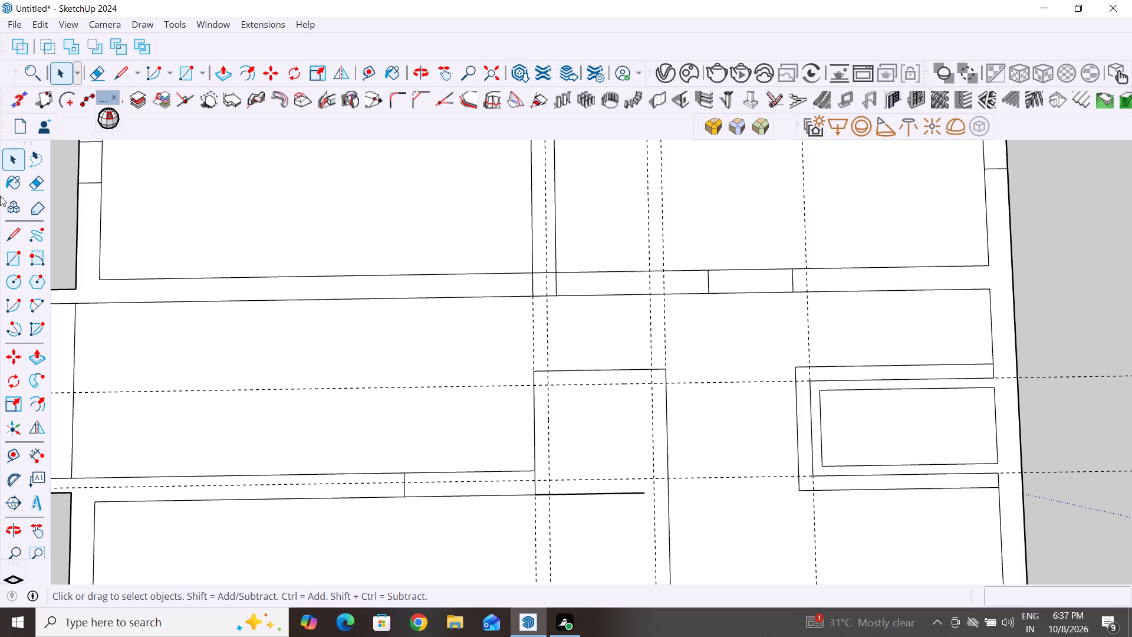
# Erase the four lines of the old inner rectangle in the small room against the outer wall.
pyautogui.click(12, 159)
pyautogui.click(94, 73)
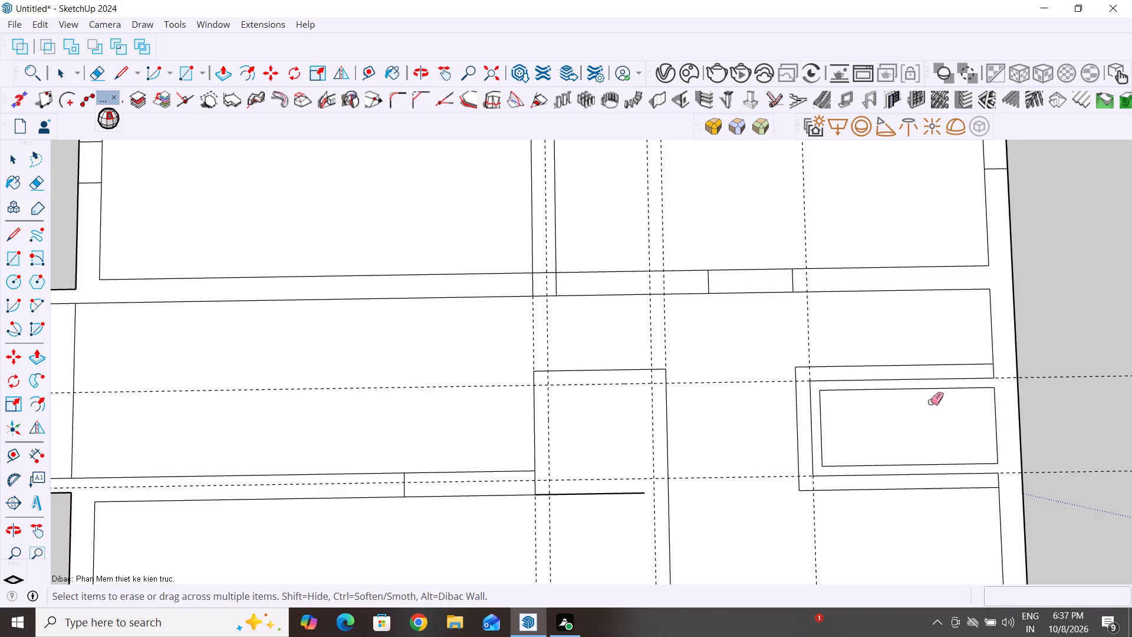
pyautogui.click(905, 465)
pyautogui.click(820, 447)
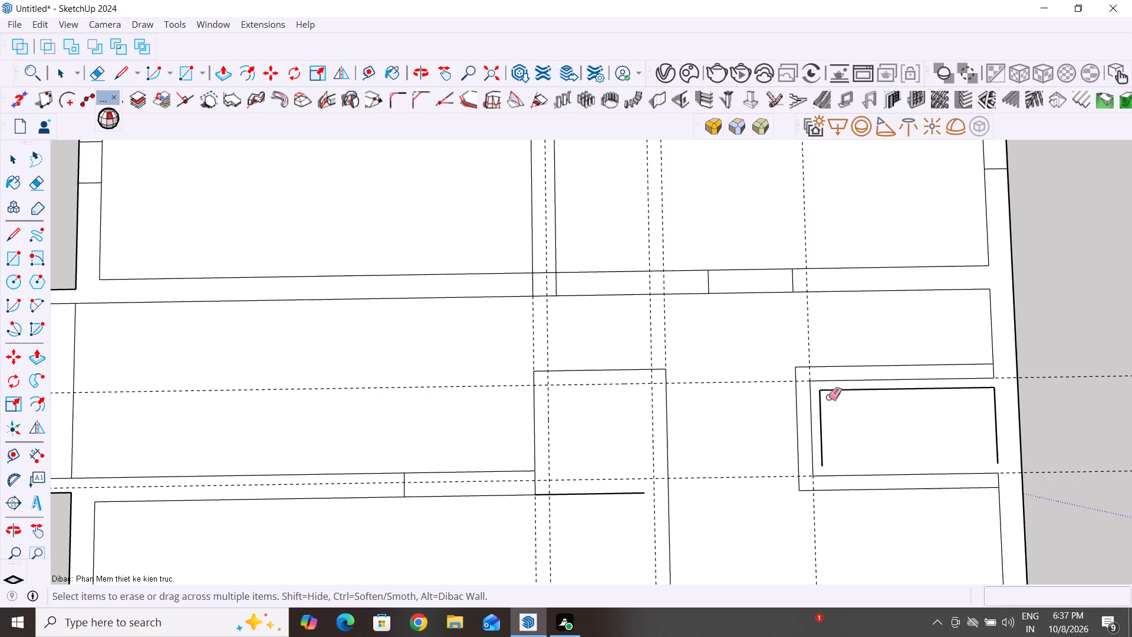
pyautogui.click(823, 389)
pyautogui.click(818, 399)
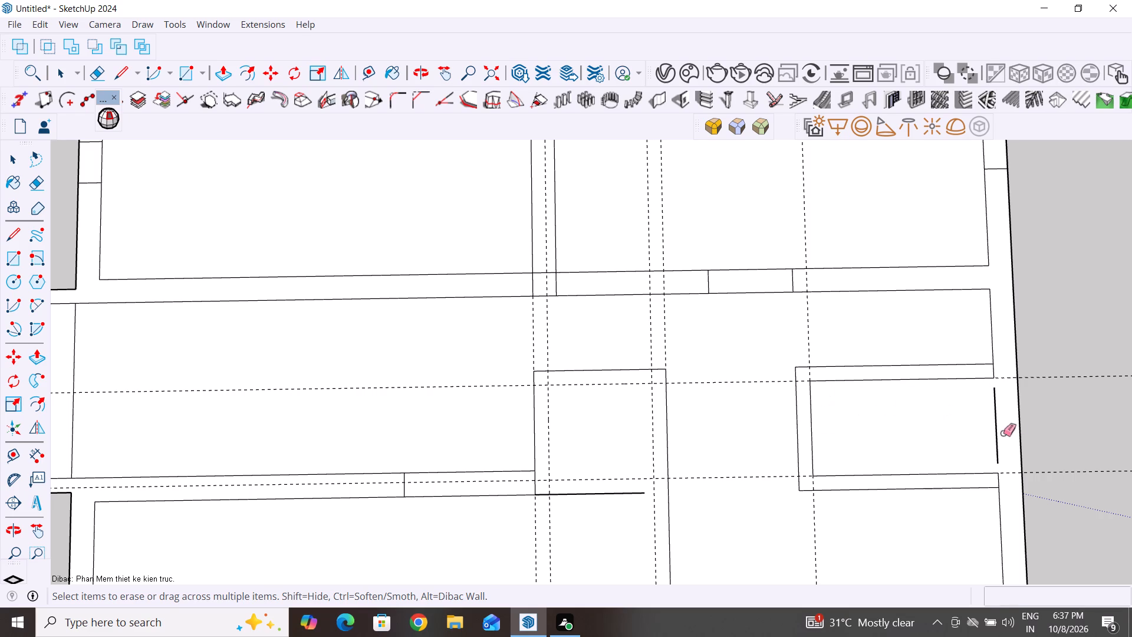
pyautogui.click(998, 418)
# Draw a 3' 4" line along the outer wall to close the small room's new inner outline.
pyautogui.click(17, 231)
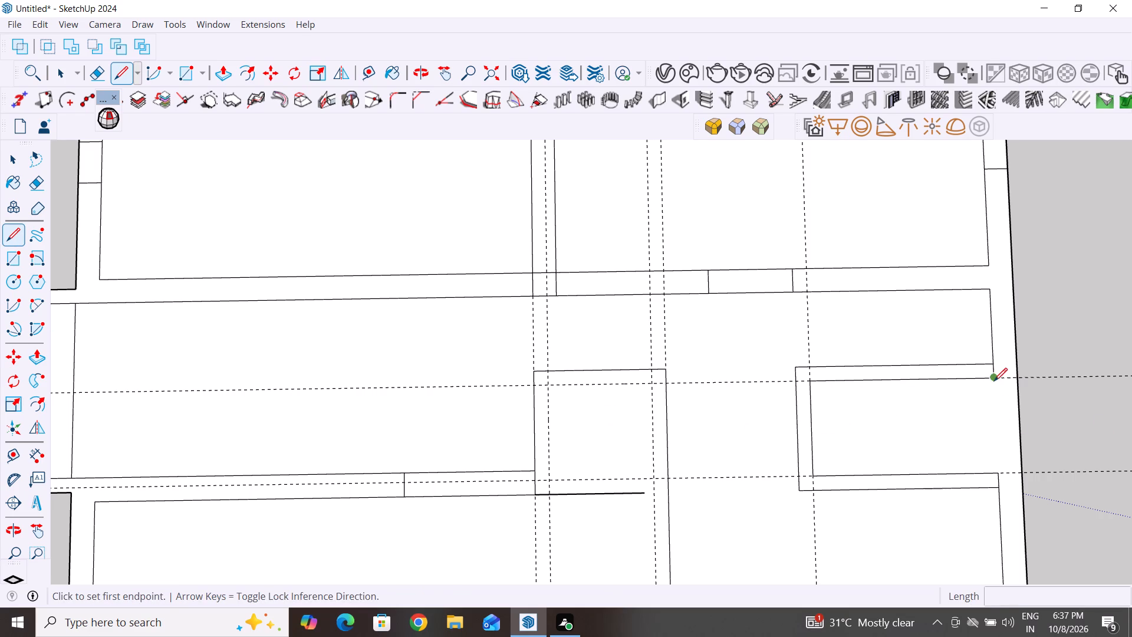
pyautogui.click(992, 377)
pyautogui.click(999, 475)
pyautogui.click(7, 163)
# Draw the lower partition's second face line up along its guide and complete the hall enclosure's inner outline, 3' 8" by 3' 4".
pyautogui.scroll(-4, 700, 488)
pyautogui.moveTo(688, 525); pyautogui.dragTo(715, 553, button='middle')
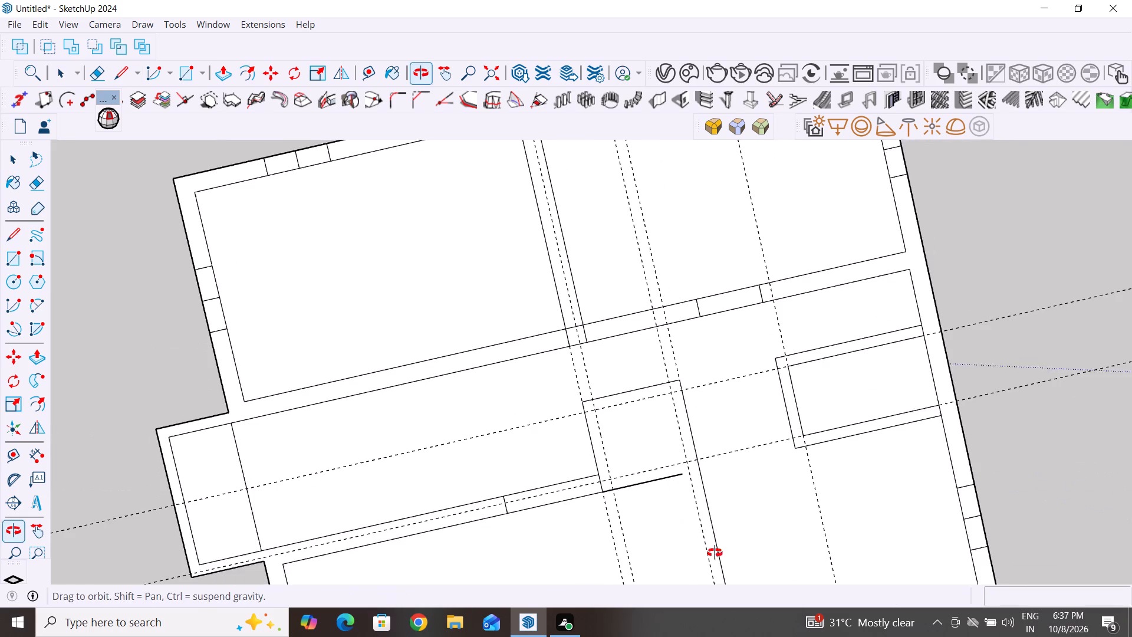
pyautogui.moveTo(715, 553); pyautogui.dragTo(713, 558, button='middle')
pyautogui.moveTo(667, 531); pyautogui.dragTo(623, 449, button='middle')
pyautogui.scroll(-5, 650, 456)
pyautogui.moveTo(663, 536); pyautogui.dragTo(625, 511, button='middle')
pyautogui.scroll(-6, 662, 452)
pyautogui.moveTo(693, 522); pyautogui.dragTo(679, 563, button='middle')
pyautogui.scroll(4, 680, 569)
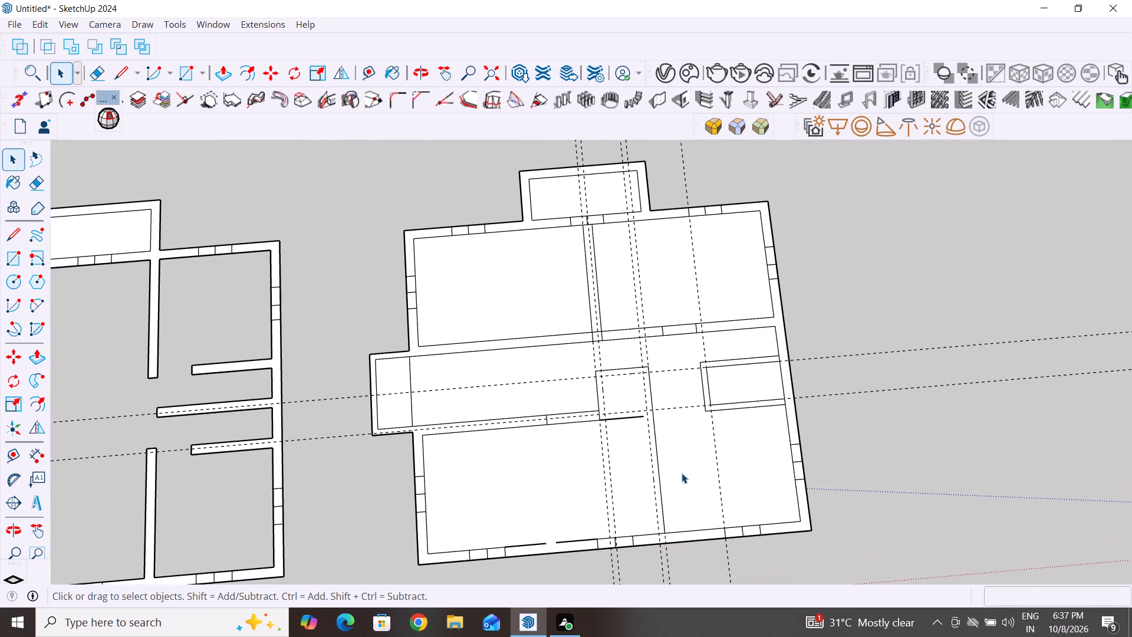
pyautogui.click(12, 234)
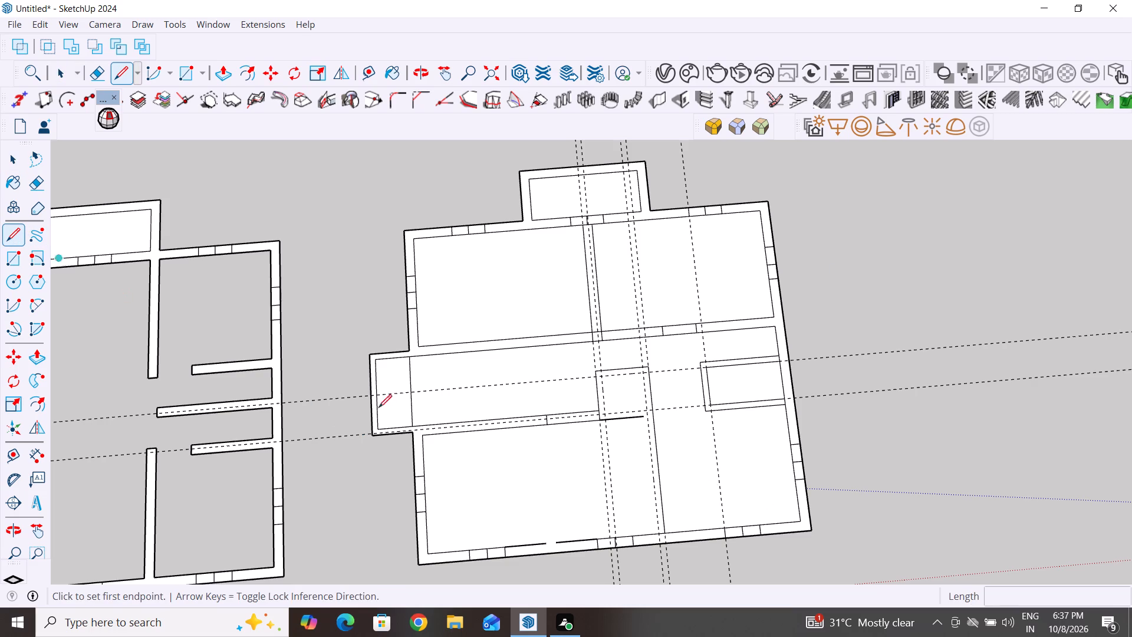
pyautogui.scroll(4, 647, 540)
pyautogui.click(665, 532)
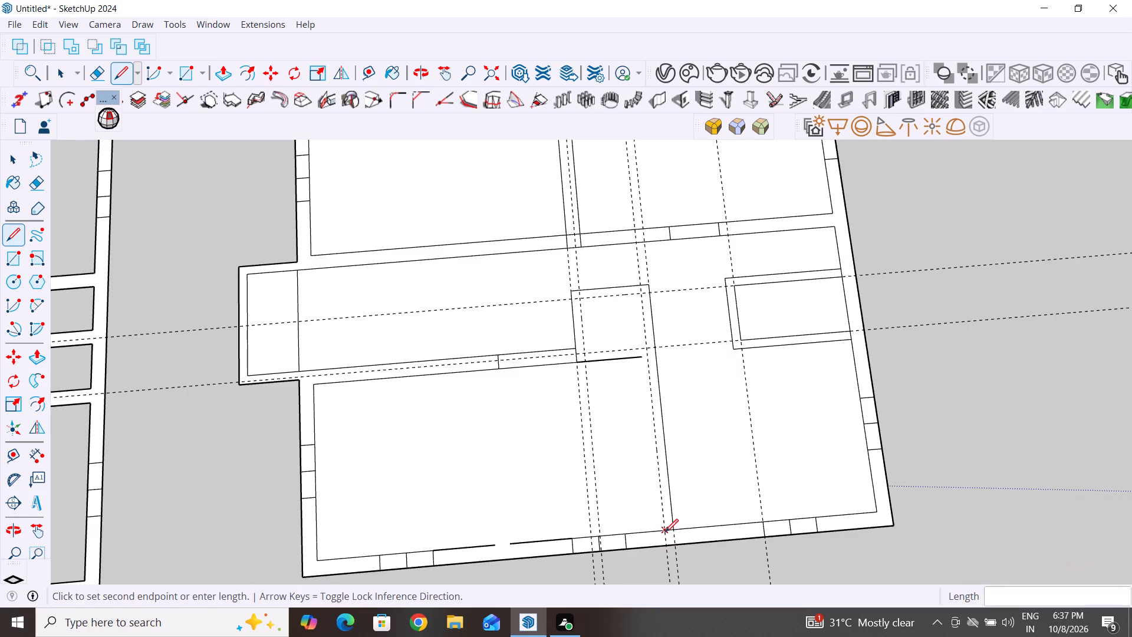
pyautogui.click(641, 294)
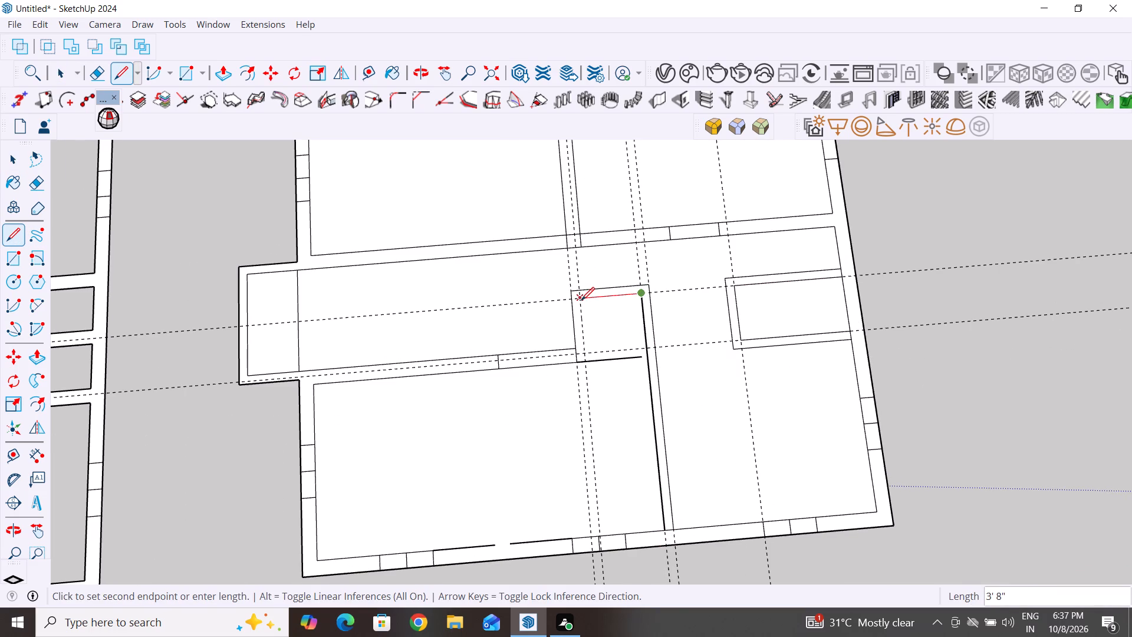
pyautogui.click(581, 300)
pyautogui.click(584, 354)
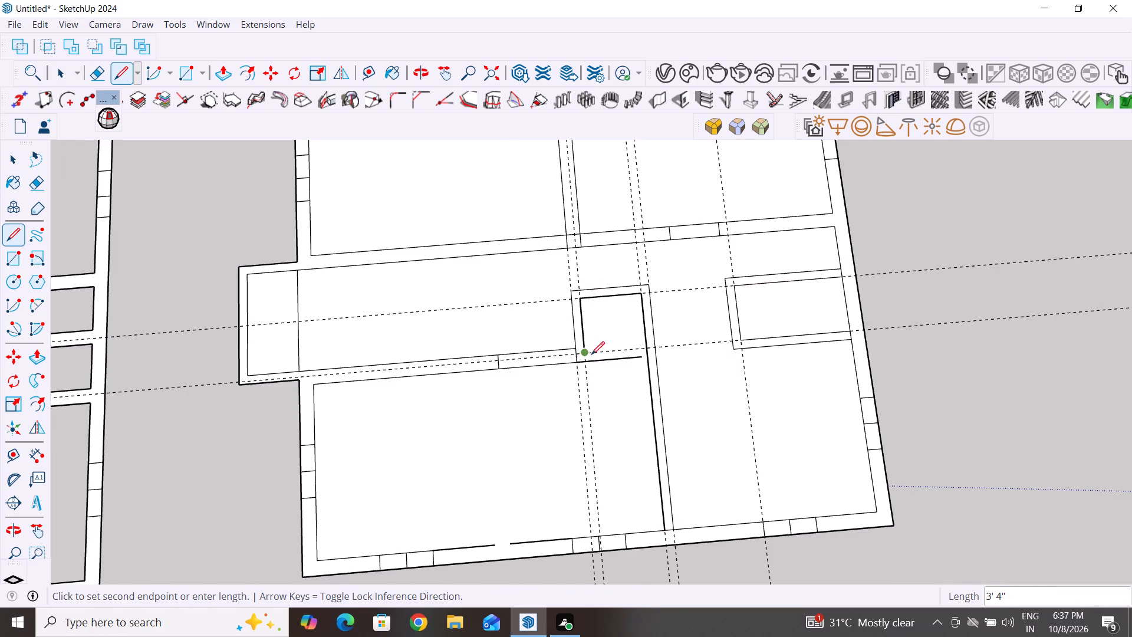
pyautogui.click(644, 350)
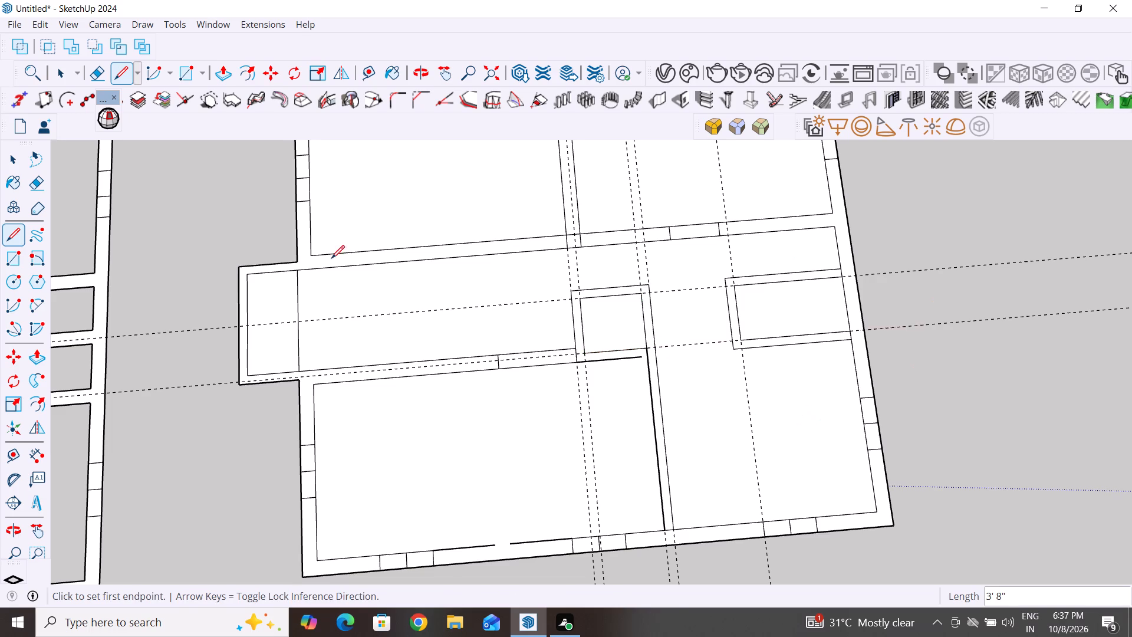
pyautogui.click(21, 157)
# Draw a short line across the wall below the hall enclosure, from the lower room's edge to the enclosure's inner corner.
pyautogui.scroll(4, 641, 329)
pyautogui.moveTo(716, 382); pyautogui.dragTo(704, 458, button='middle')
pyautogui.scroll(4, 570, 365)
pyautogui.scroll(2, 658, 384)
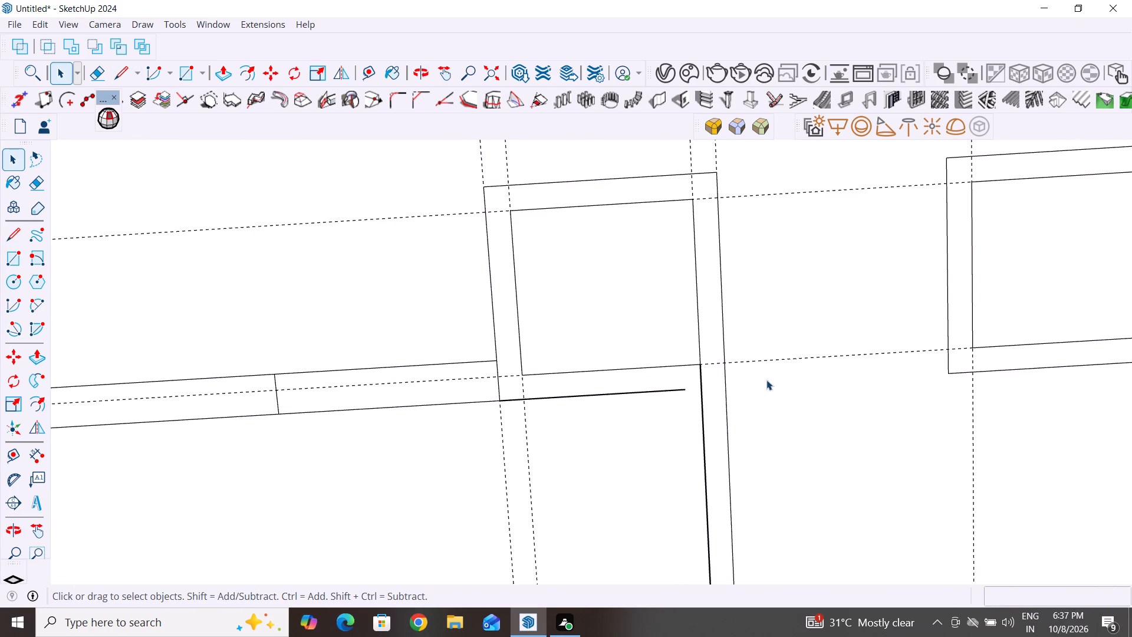
pyautogui.click(23, 228)
pyautogui.click(15, 235)
pyautogui.click(525, 400)
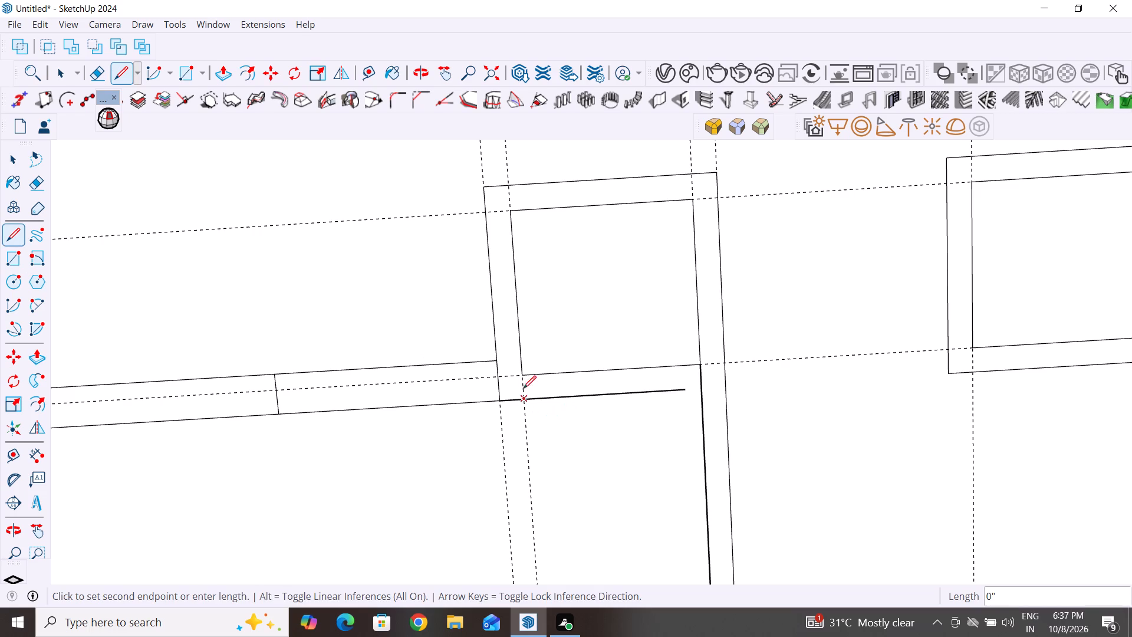
pyautogui.click(522, 379)
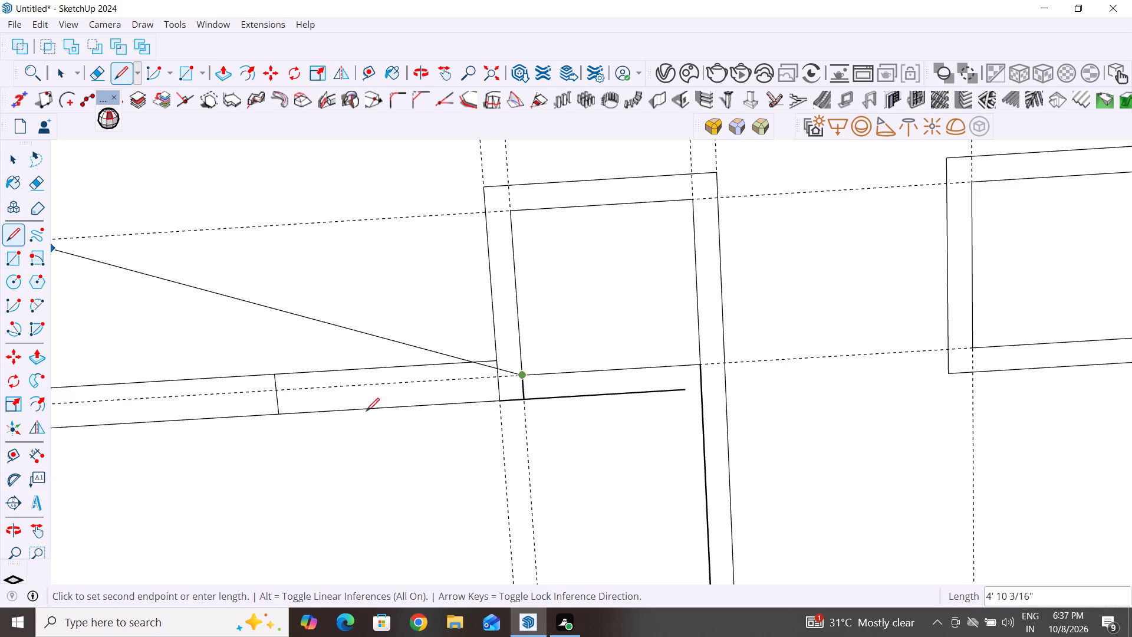
# Erase the hall enclosure's lower inner line and the leftover line below it, opening the enclosure to the lower room.
pyautogui.click(10, 159)
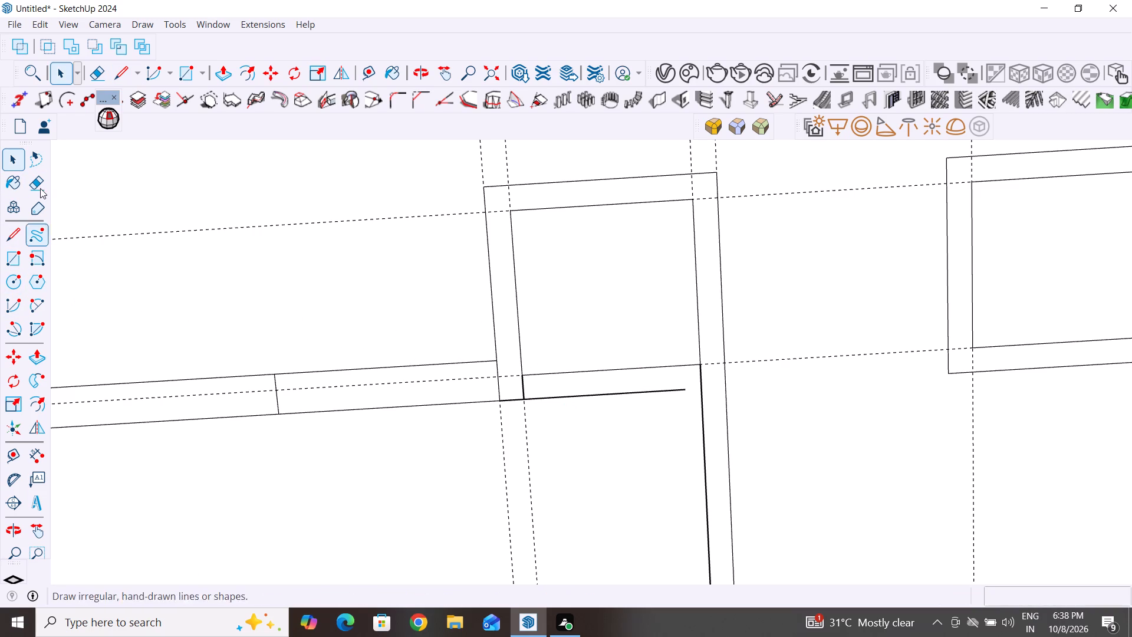
pyautogui.click(34, 187)
pyautogui.moveTo(587, 332); pyautogui.dragTo(587, 461)
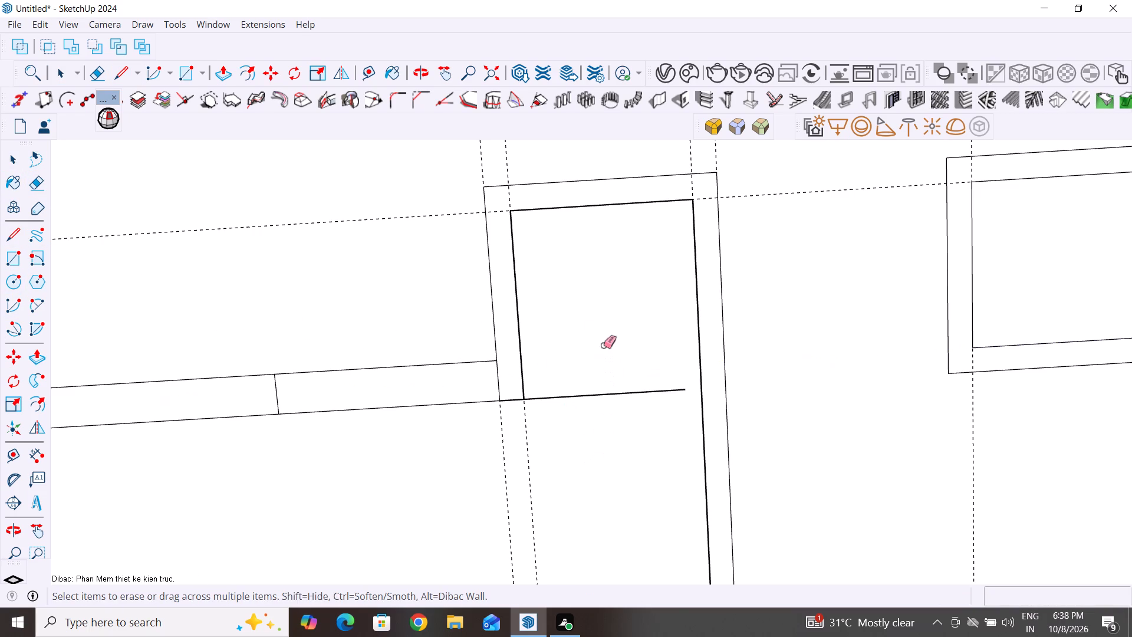
pyautogui.hotkey('ctrl', 'z')
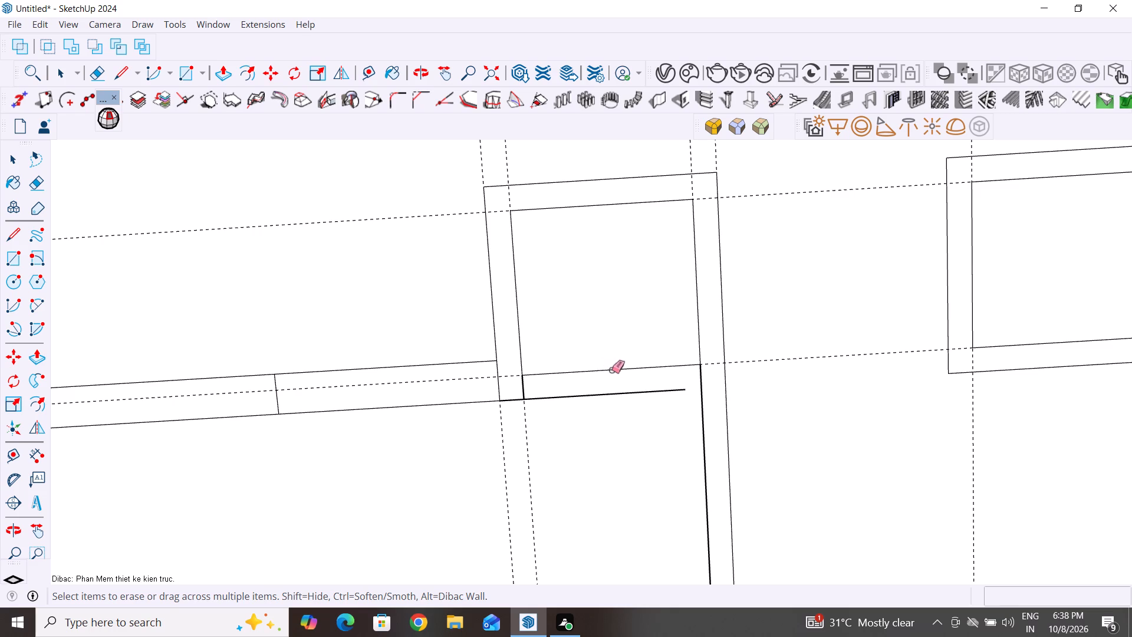
pyautogui.click(611, 370)
pyautogui.click(607, 392)
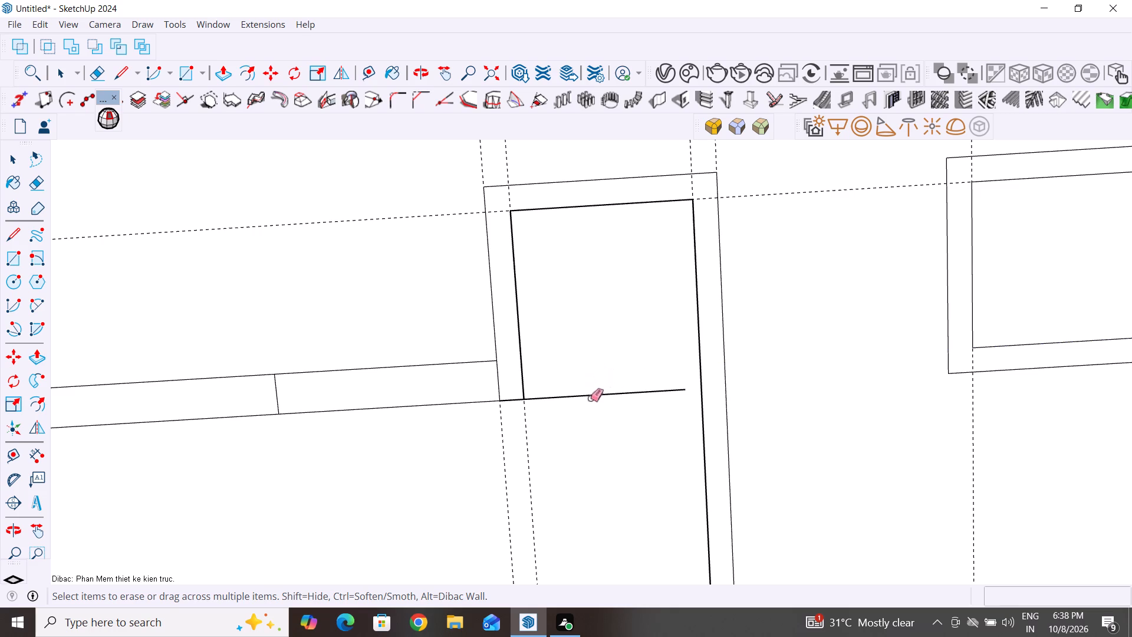
pyautogui.click(591, 396)
# Delete all construction guides from the model.
pyautogui.scroll(-6, 591, 396)
pyautogui.moveTo(594, 411); pyautogui.dragTo(553, 326, button='middle')
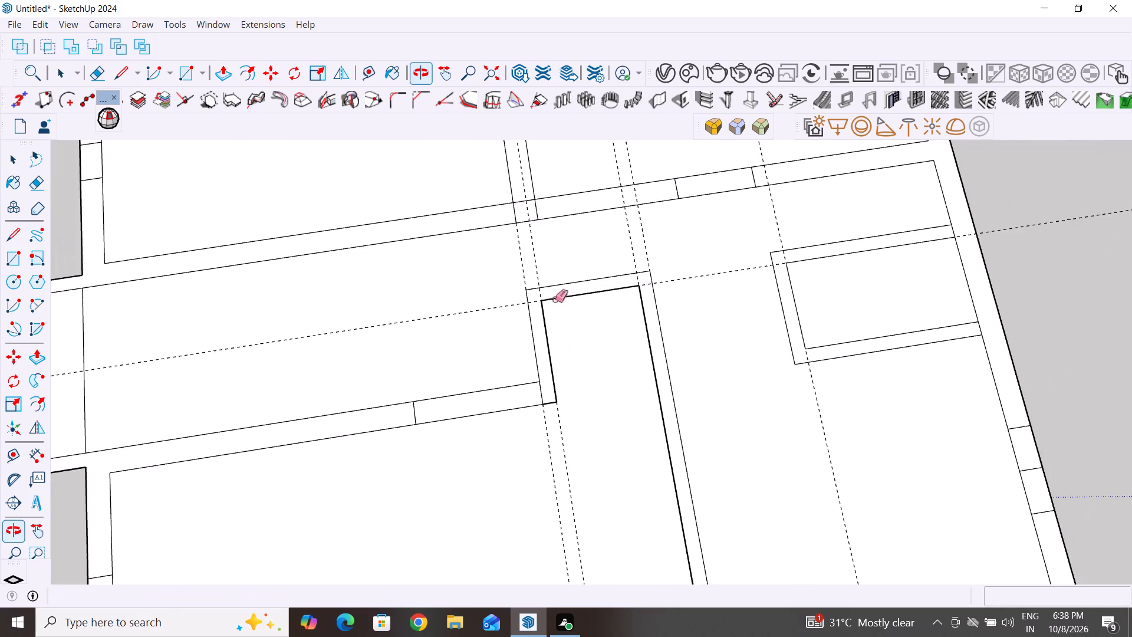
pyautogui.moveTo(554, 386); pyautogui.dragTo(419, 320, button='middle')
pyautogui.scroll(-4, 528, 314)
pyautogui.moveTo(568, 374); pyautogui.dragTo(589, 388, button='middle')
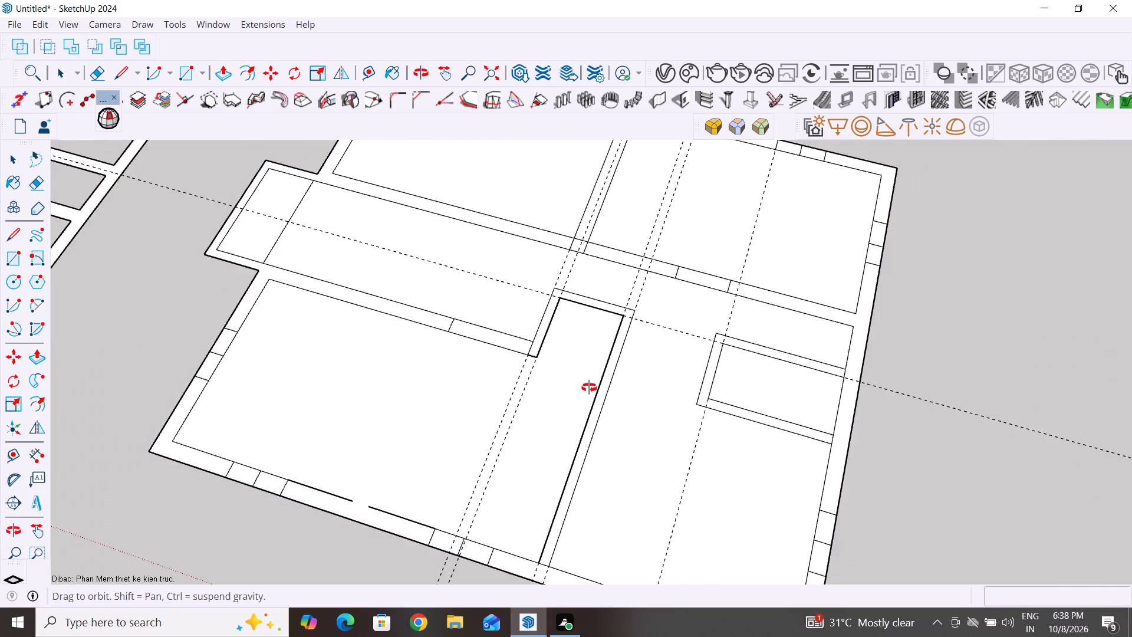
pyautogui.moveTo(589, 388); pyautogui.dragTo(664, 390, button='middle')
pyautogui.scroll(-5, 654, 389)
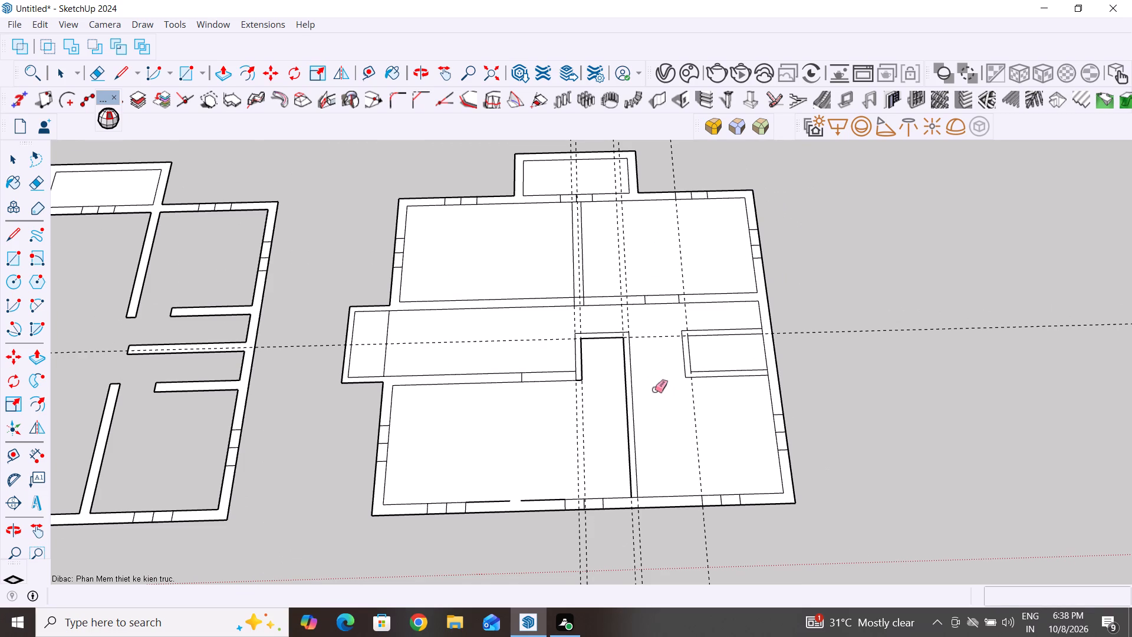
pyautogui.scroll(-3, 585, 426)
pyautogui.moveTo(597, 484); pyautogui.dragTo(598, 507, button='middle')
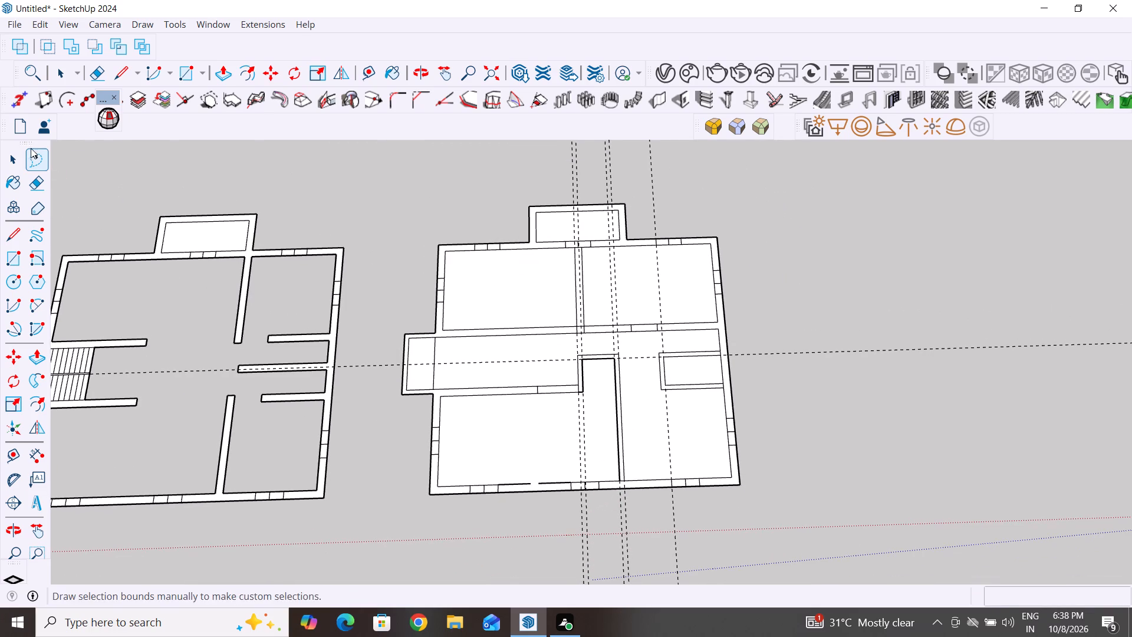
pyautogui.click(17, 159)
pyautogui.click(18, 25)
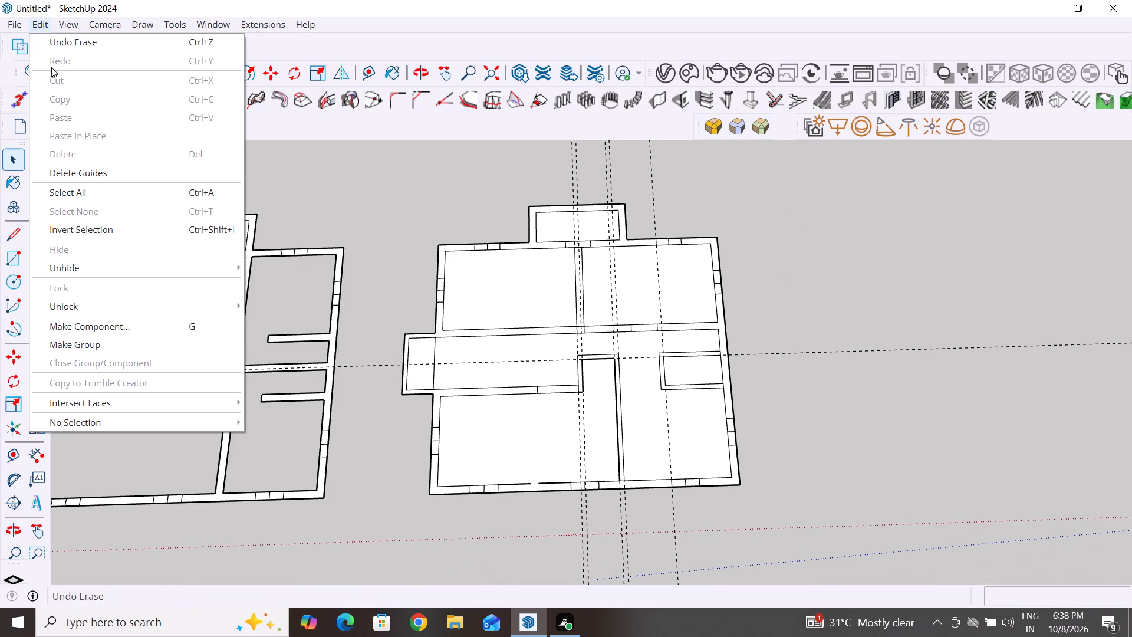
pyautogui.click(78, 175)
# Place a guide 3' 4" from the upper partition's right-hand face, aligned with the hall enclosure's inner corner.
pyautogui.scroll(-3, 461, 261)
pyautogui.moveTo(511, 369); pyautogui.dragTo(501, 421, button='middle')
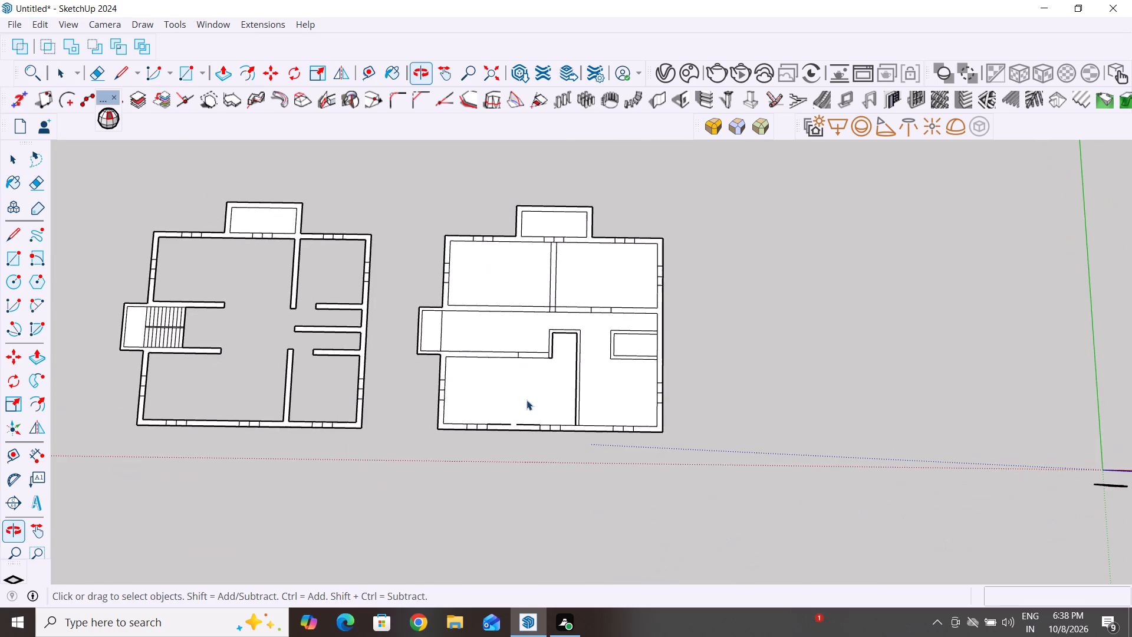
pyautogui.scroll(4, 558, 290)
pyautogui.moveTo(560, 317); pyautogui.dragTo(575, 319, button='middle')
pyautogui.scroll(3, 575, 331)
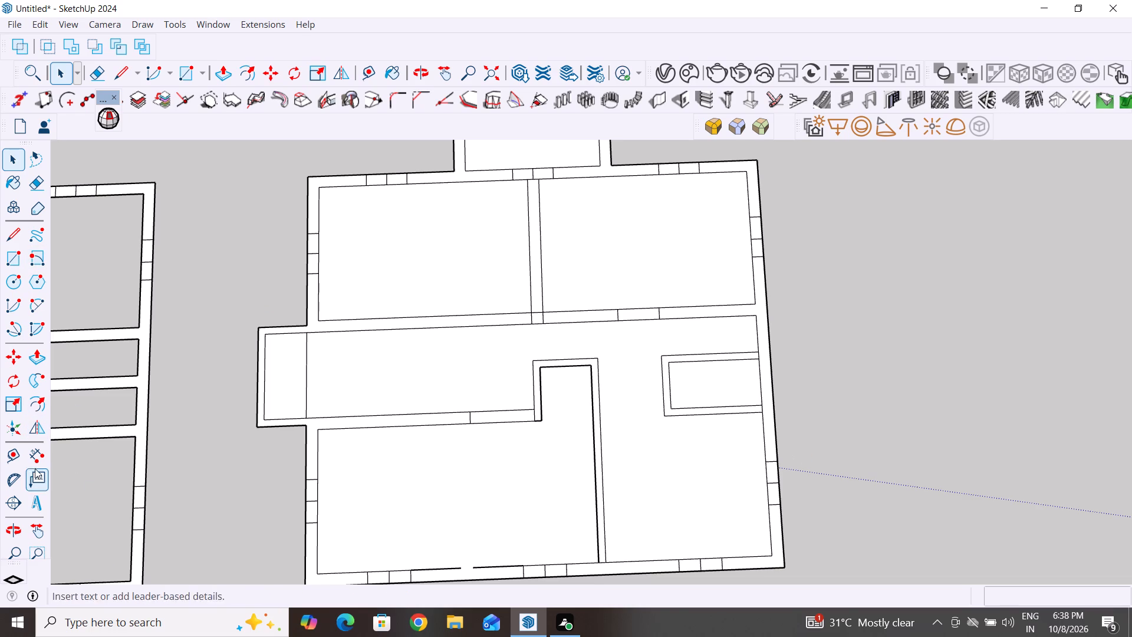
pyautogui.click(17, 457)
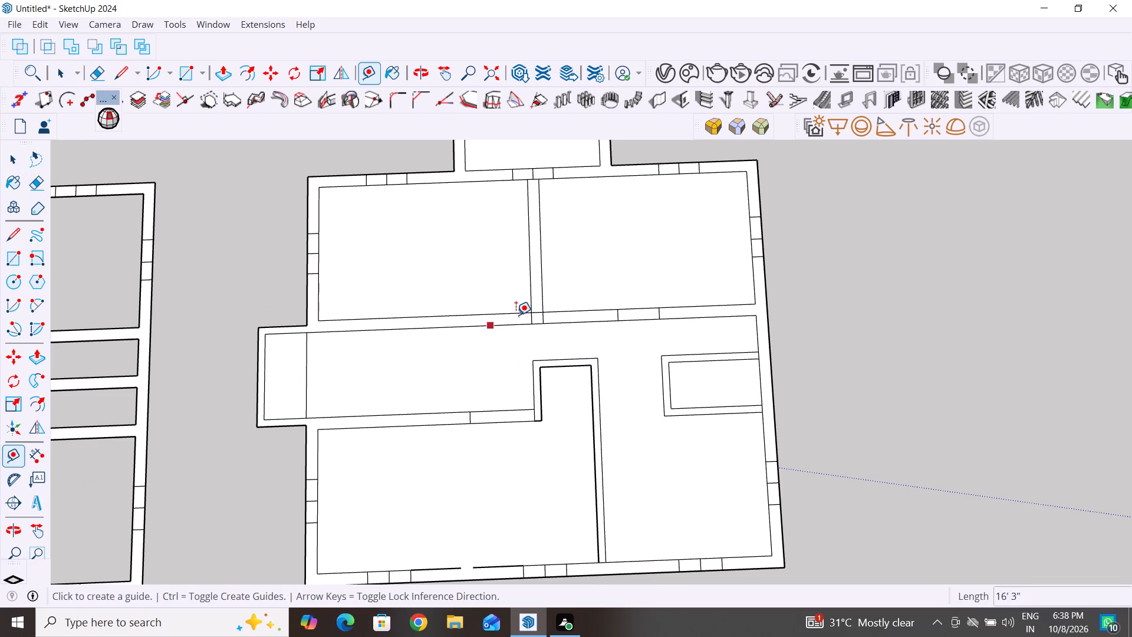
pyautogui.click(543, 294)
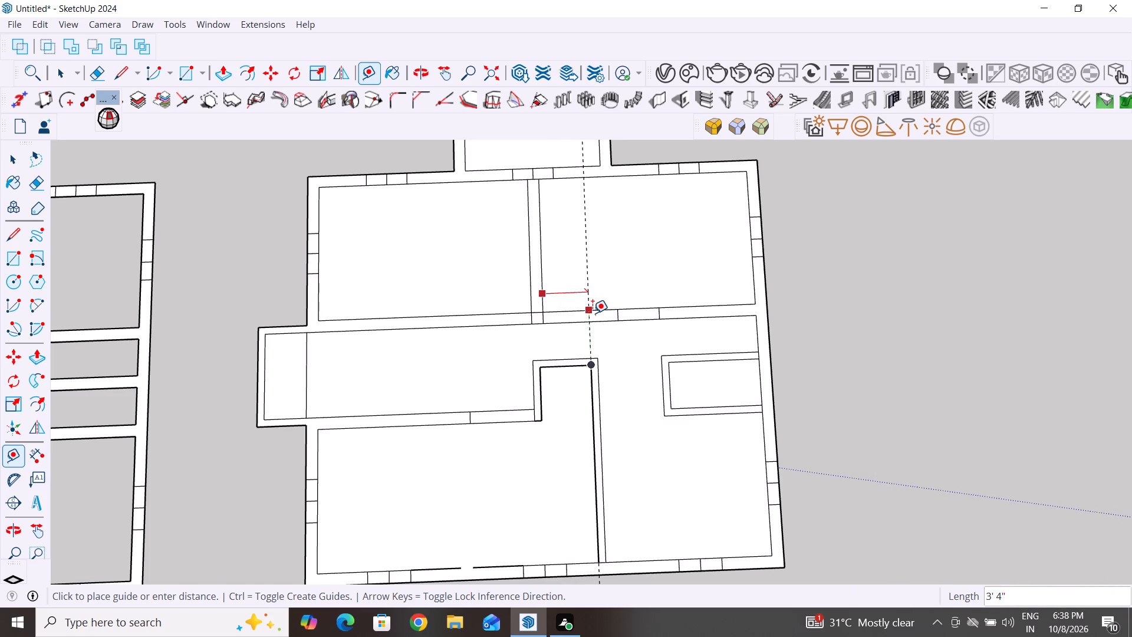
pyautogui.click(593, 313)
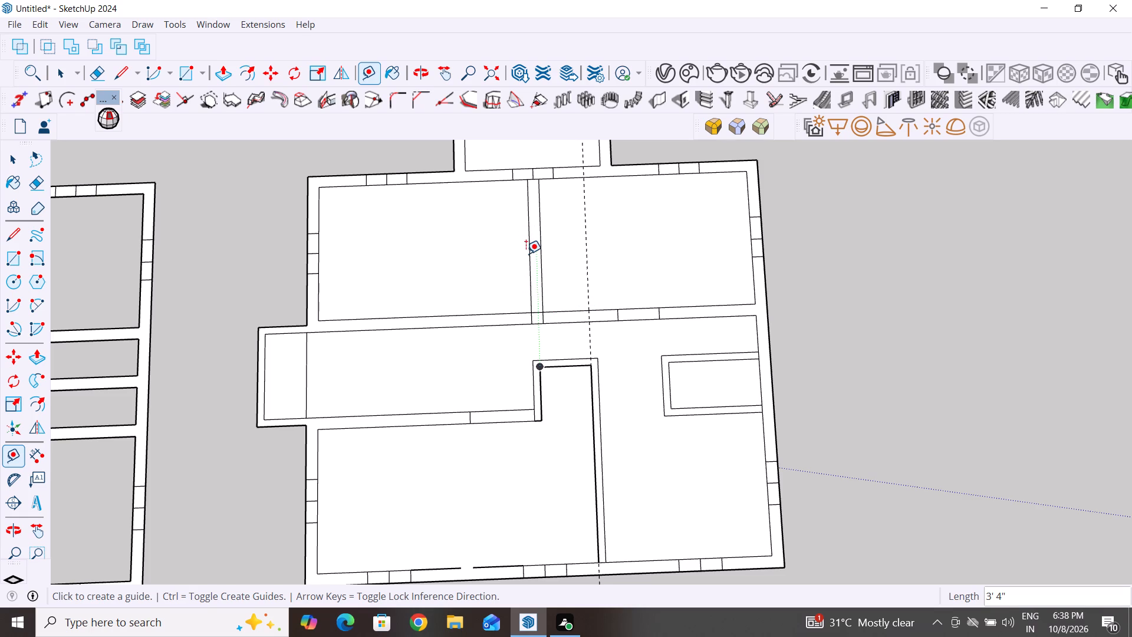
# Place a guide 3' from the upper partition's left-hand face, inside the left-hand upper room.
pyautogui.click(526, 254)
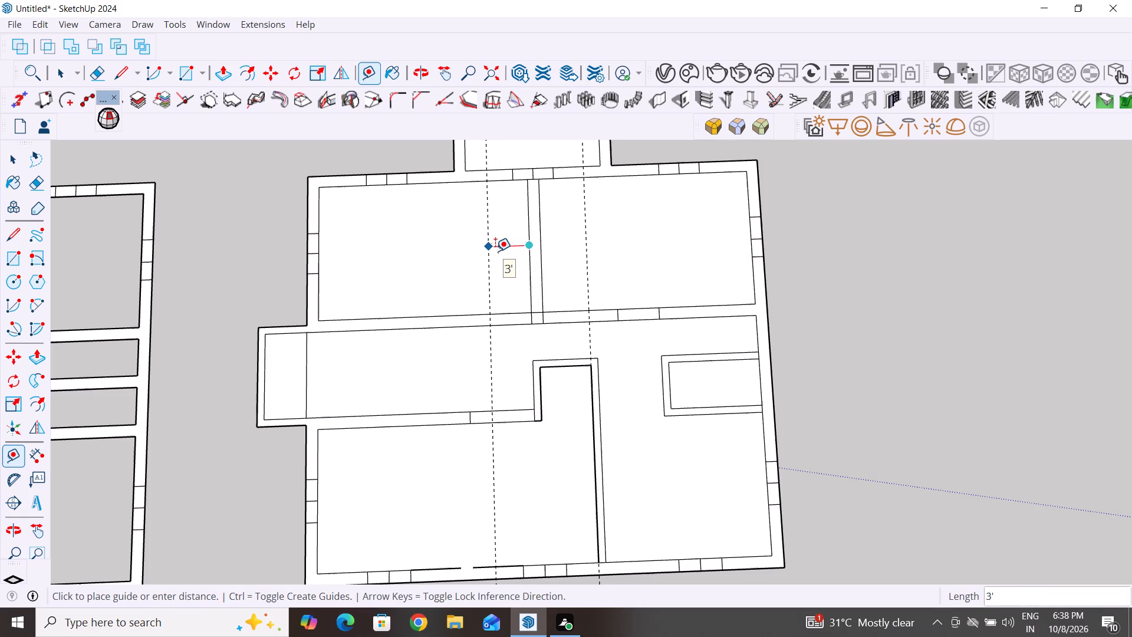
pyautogui.press('3')
pyautogui.press("'")
pyautogui.press('Return')
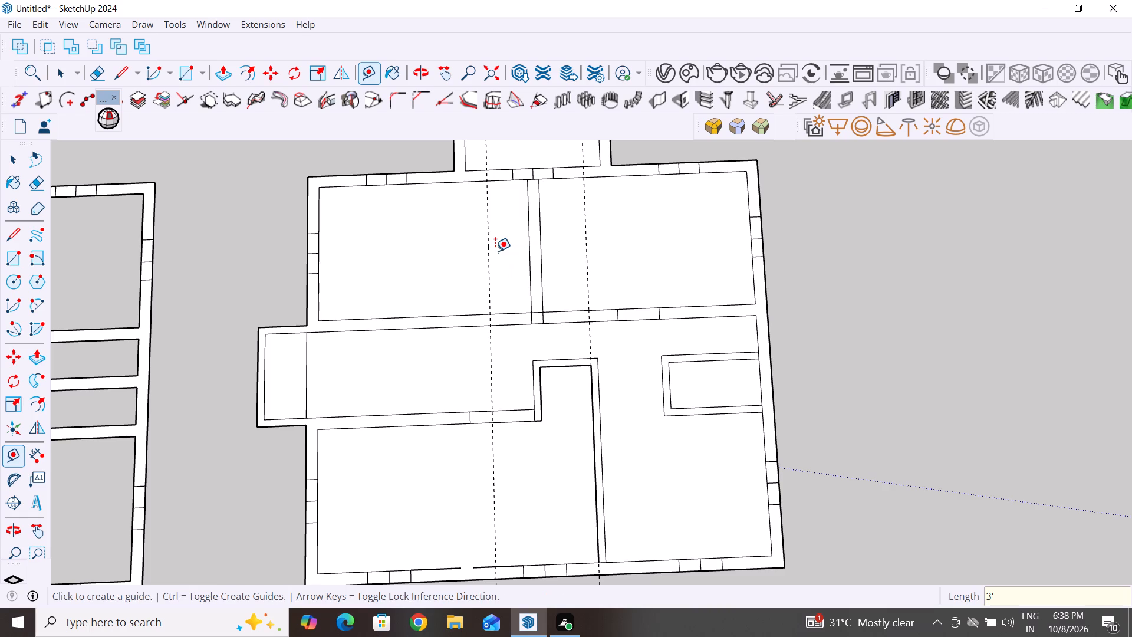
pyautogui.click(15, 238)
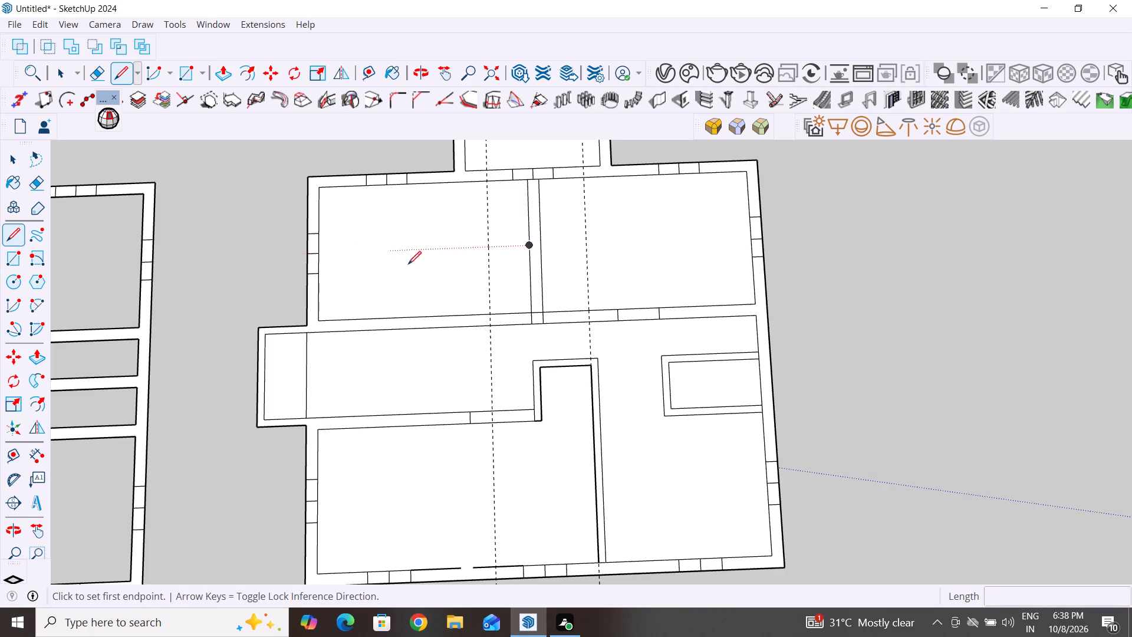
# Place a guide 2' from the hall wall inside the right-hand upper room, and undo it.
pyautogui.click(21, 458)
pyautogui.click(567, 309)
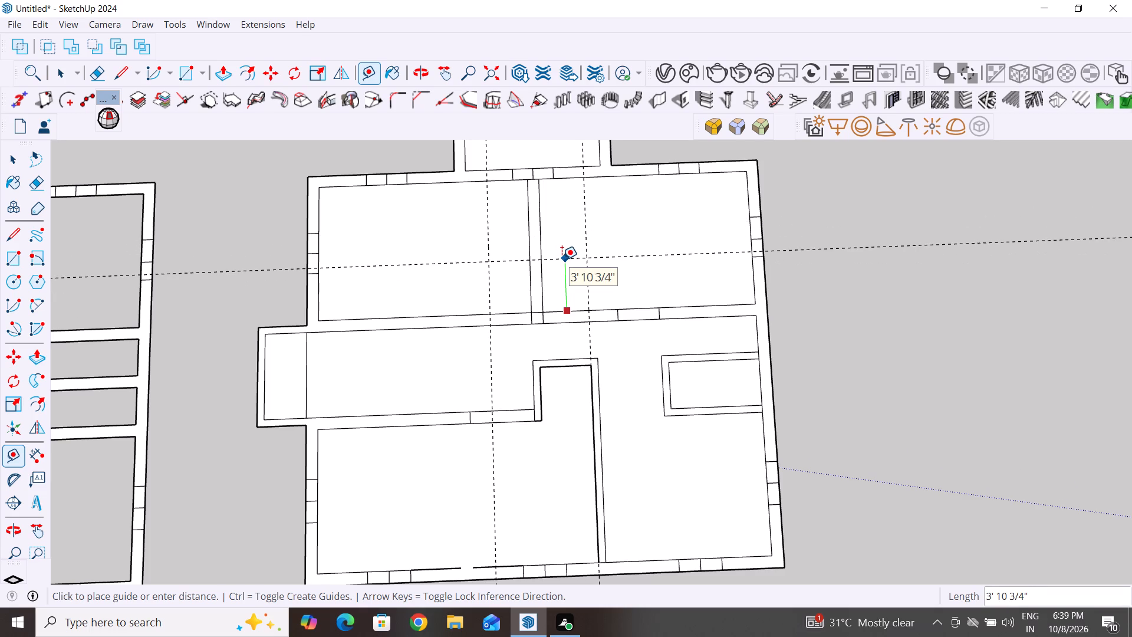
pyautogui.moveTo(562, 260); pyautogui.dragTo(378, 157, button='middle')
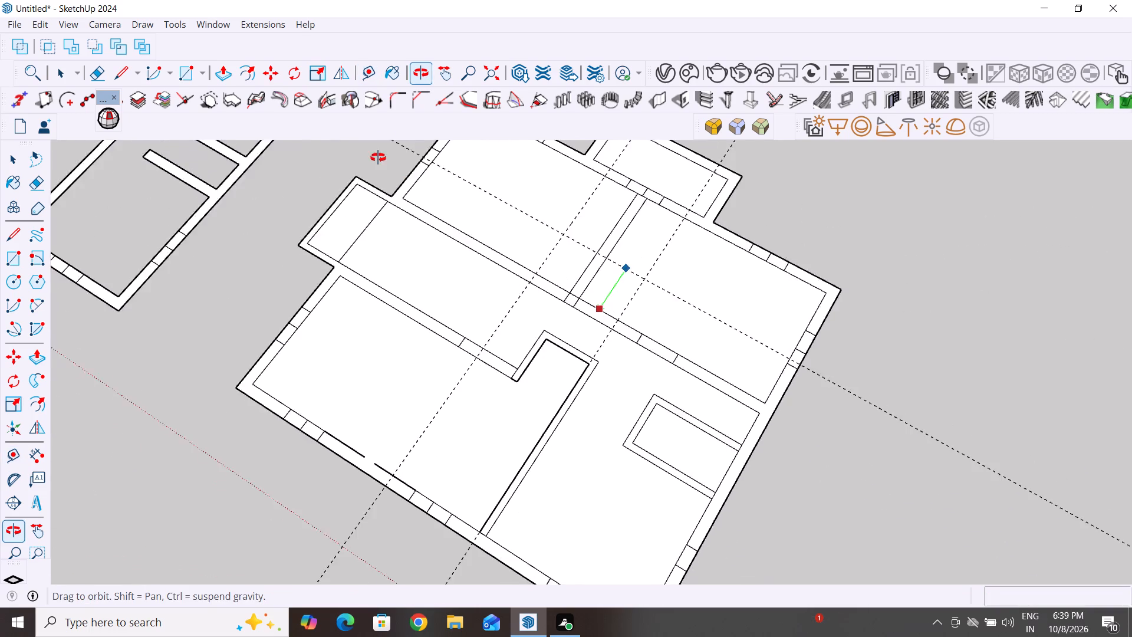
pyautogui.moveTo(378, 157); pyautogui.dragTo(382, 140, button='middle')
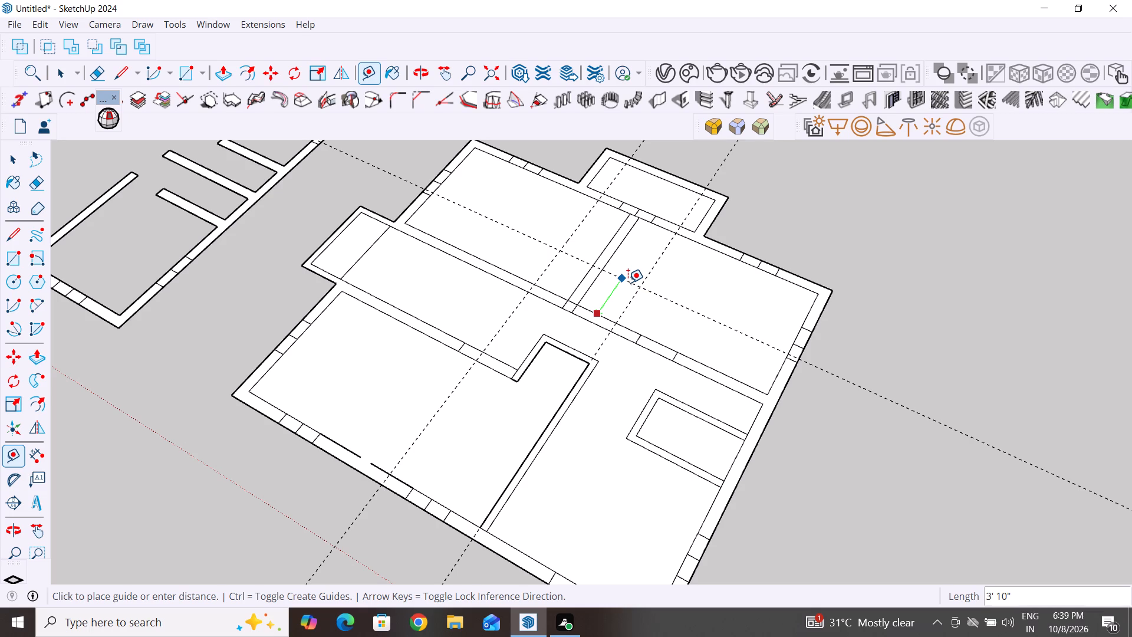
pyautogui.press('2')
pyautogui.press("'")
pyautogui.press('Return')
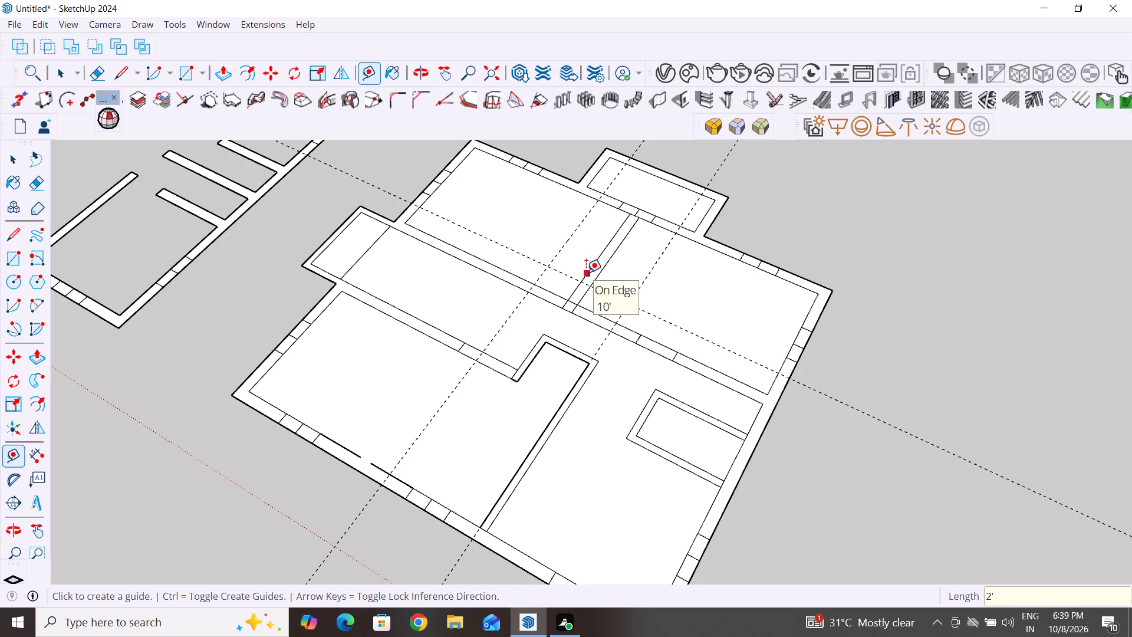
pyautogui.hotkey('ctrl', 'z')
# Place a guide 3' from the hall wall inside the right-hand upper room and a parallel guide 6" beyond it.
pyautogui.click(598, 315)
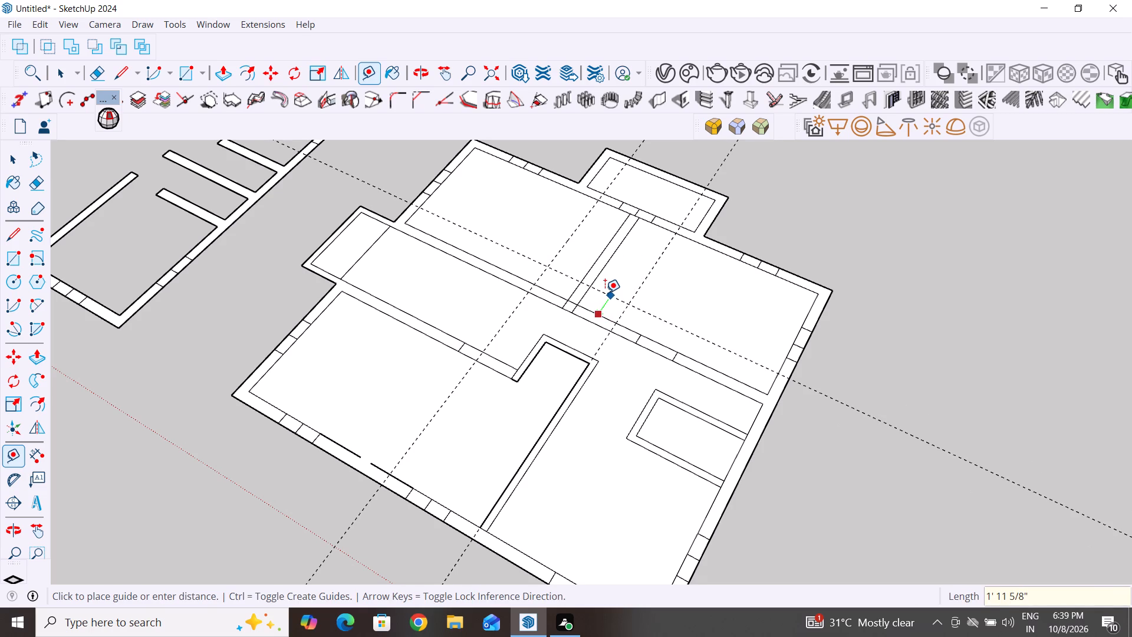
pyautogui.write("3'")
pyautogui.press('Return')
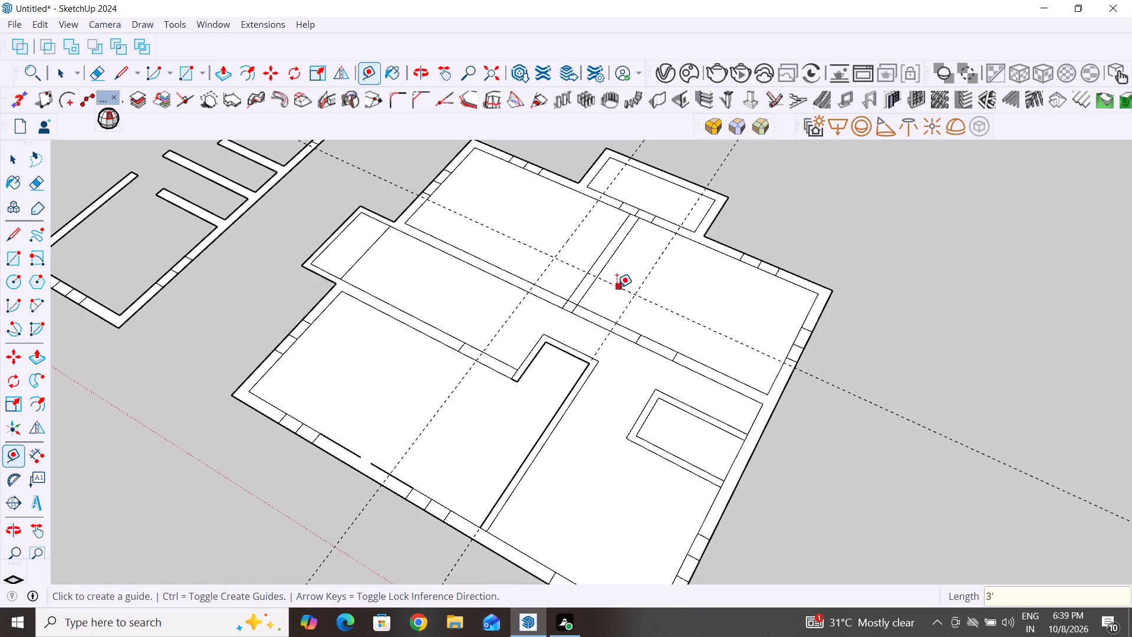
pyautogui.click(617, 287)
pyautogui.write('6"')
pyautogui.press('Return')
# Draw a 3' line up from the hall wall along the guide and a 3' 4" line back to the upper partition.
pyautogui.scroll(5, 657, 242)
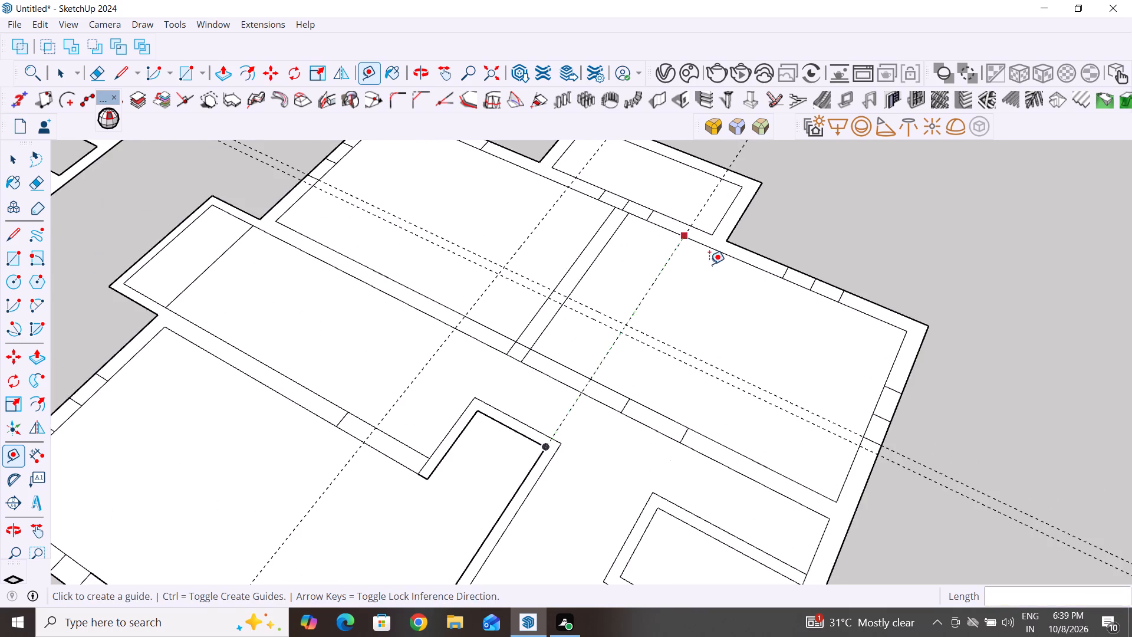
pyautogui.moveTo(715, 297); pyautogui.dragTo(914, 346, button='middle')
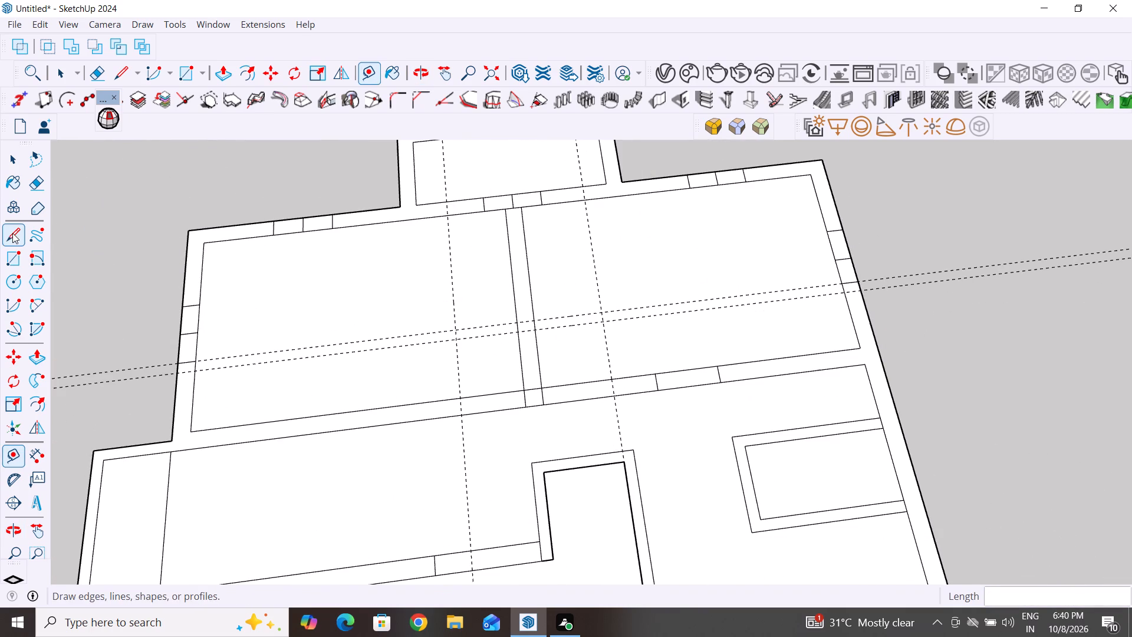
pyautogui.click(12, 233)
pyautogui.scroll(2, 699, 357)
pyautogui.moveTo(720, 359); pyautogui.dragTo(531, 272, button='middle')
pyautogui.scroll(3, 667, 265)
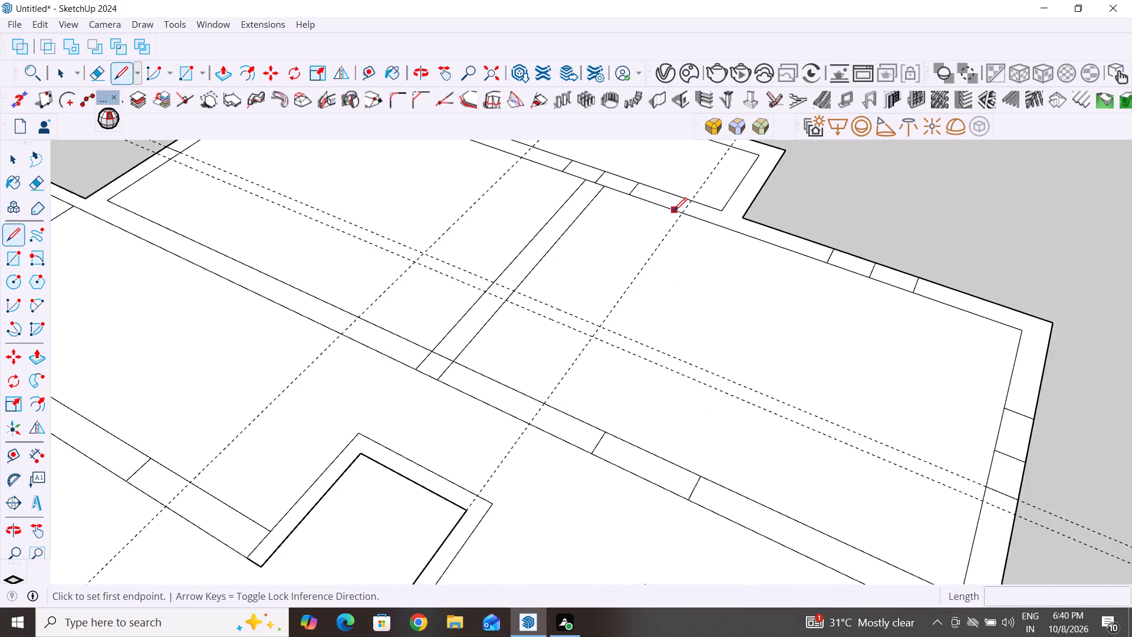
pyautogui.scroll(1, 674, 211)
pyautogui.click(503, 465)
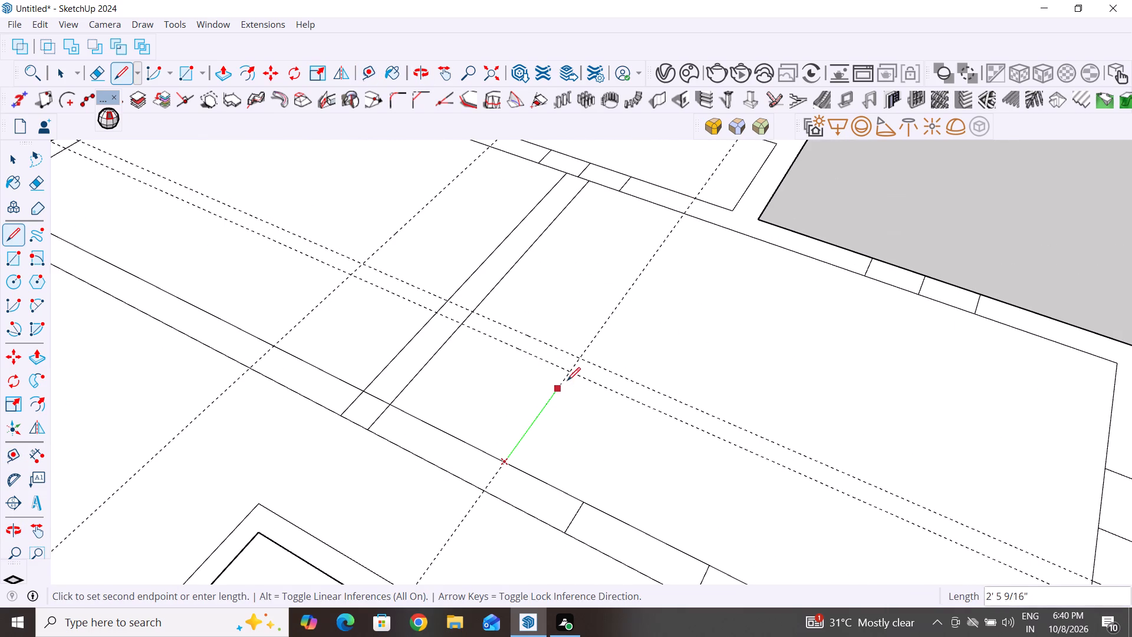
pyautogui.click(567, 373)
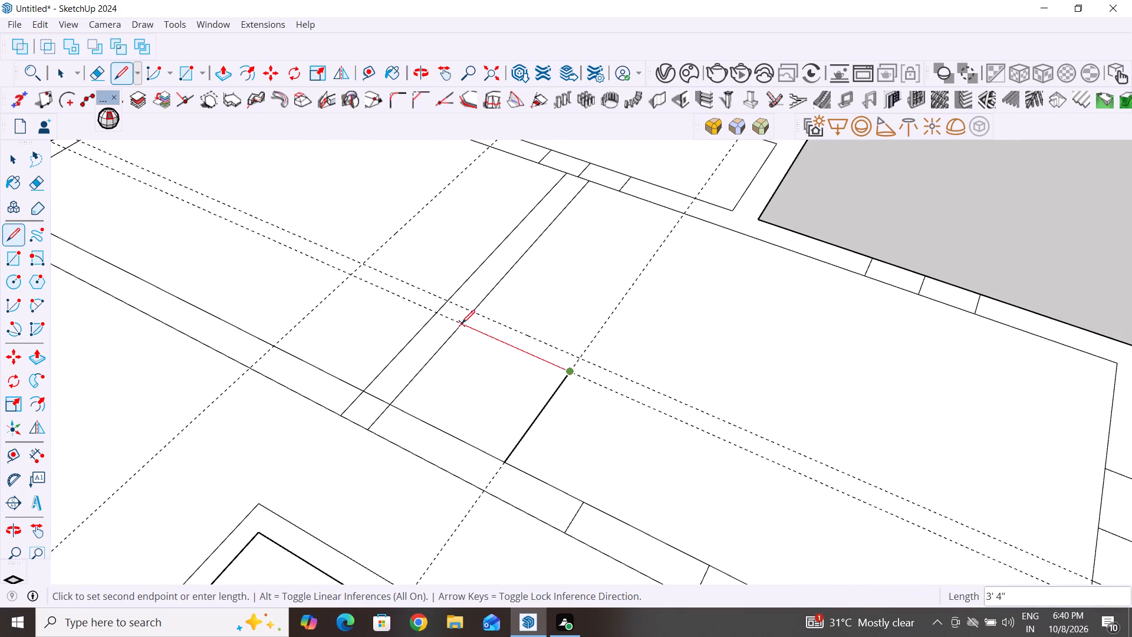
pyautogui.click(462, 323)
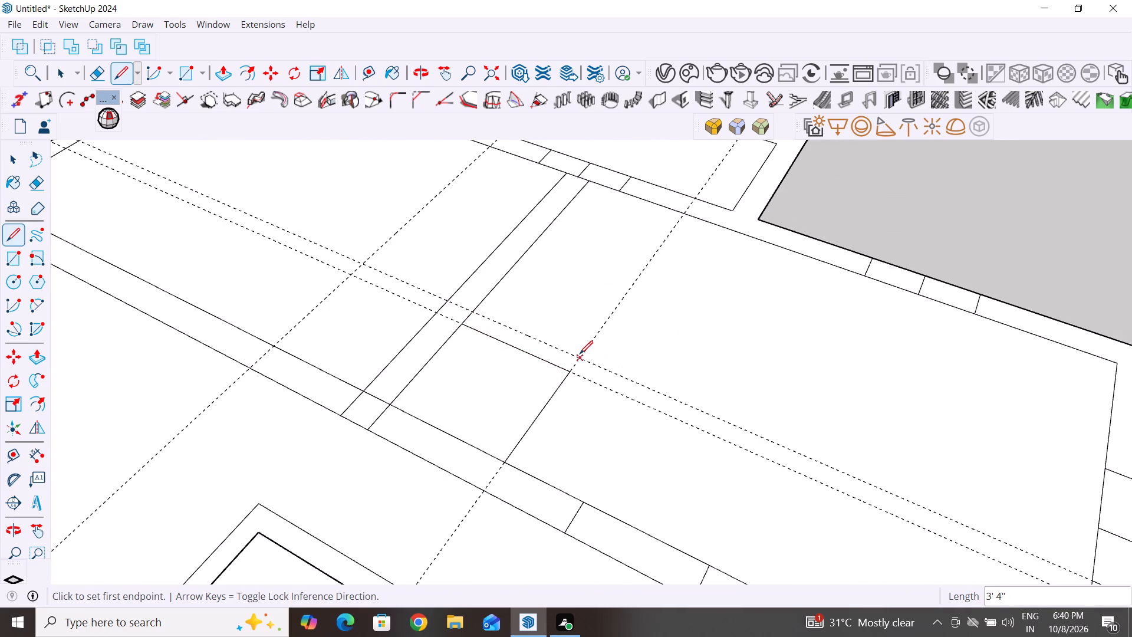
# Draw the new cross wall's second face, with a 6" end line and a parallel 3' 4" line from the upper partition.
pyautogui.click(580, 358)
pyautogui.click(570, 370)
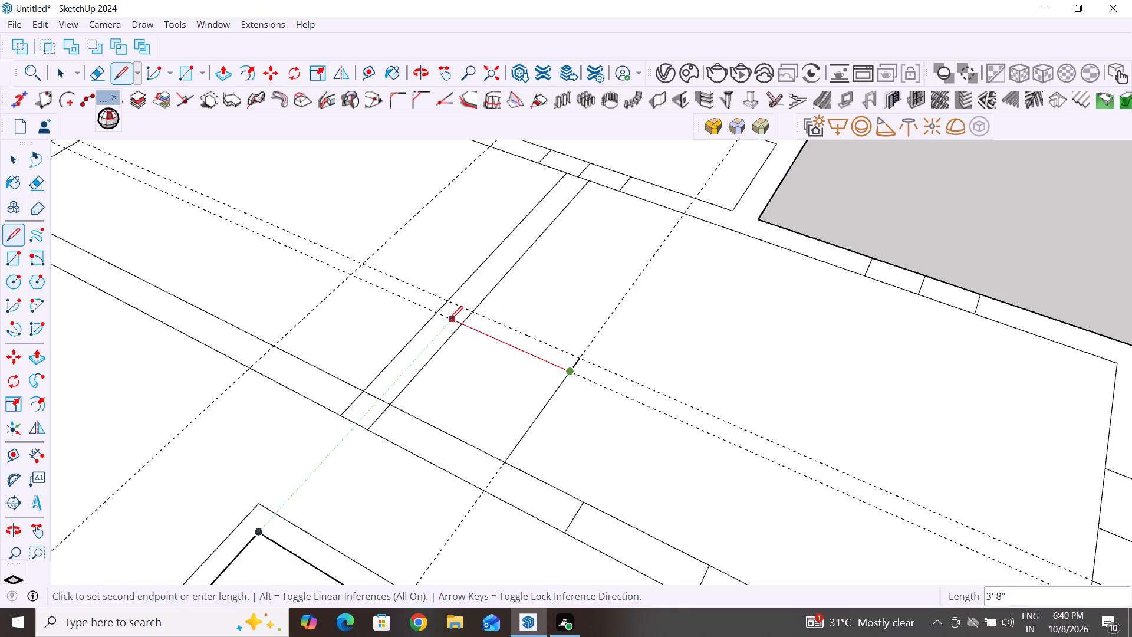
pyautogui.press('space')
pyautogui.click(14, 234)
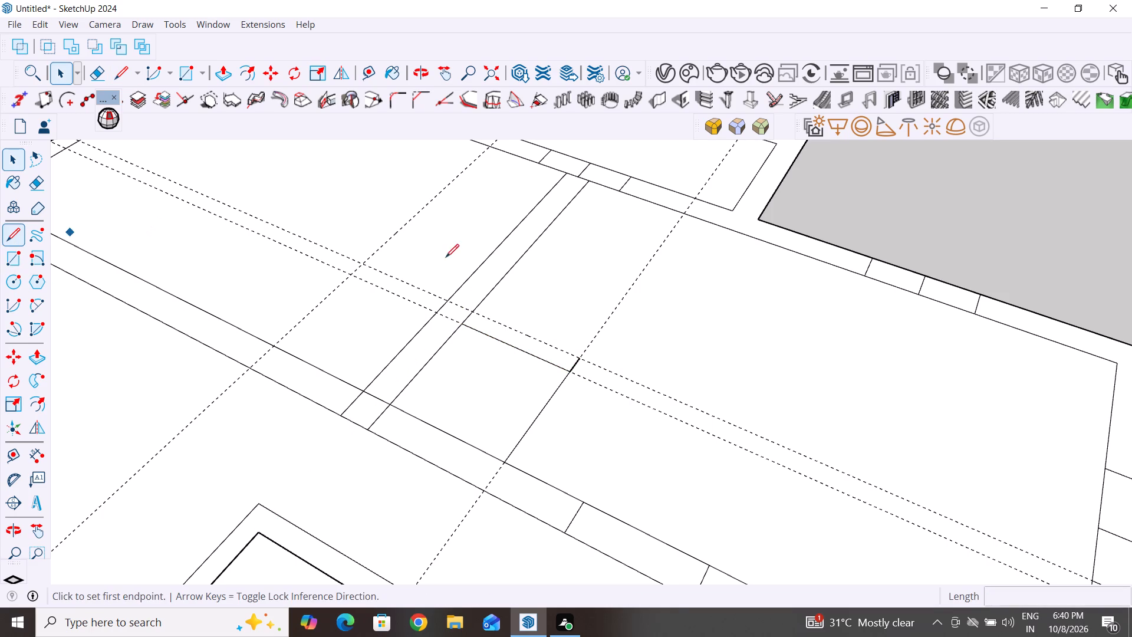
pyautogui.click(476, 311)
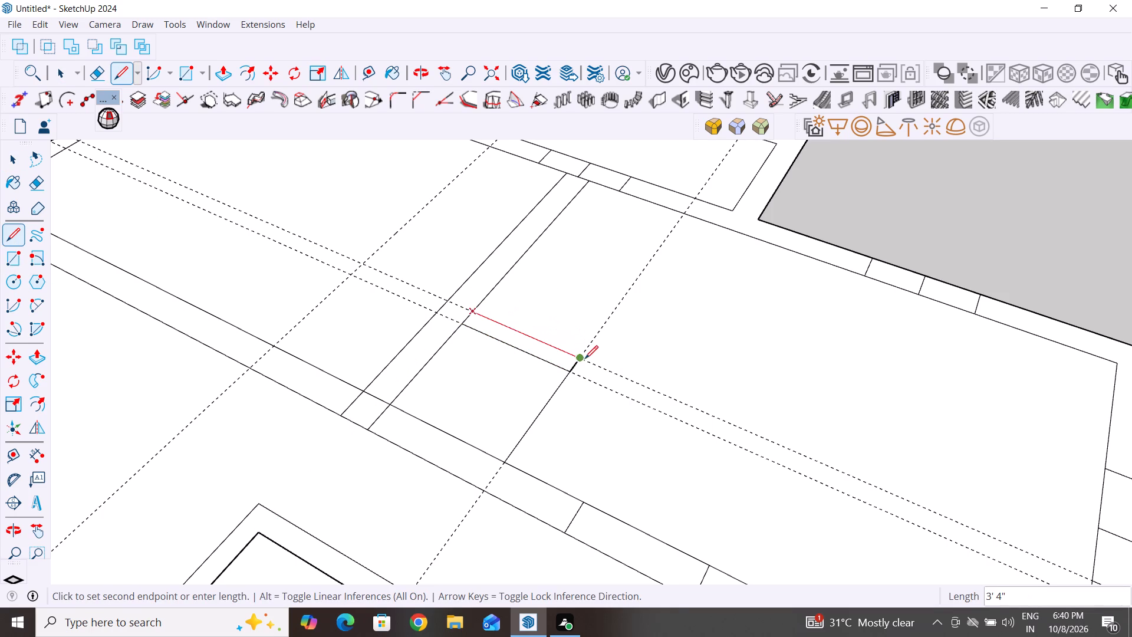
pyautogui.click(585, 359)
pyautogui.click(16, 163)
pyautogui.scroll(-5, 703, 423)
pyautogui.moveTo(765, 468); pyautogui.dragTo(917, 554, button='middle')
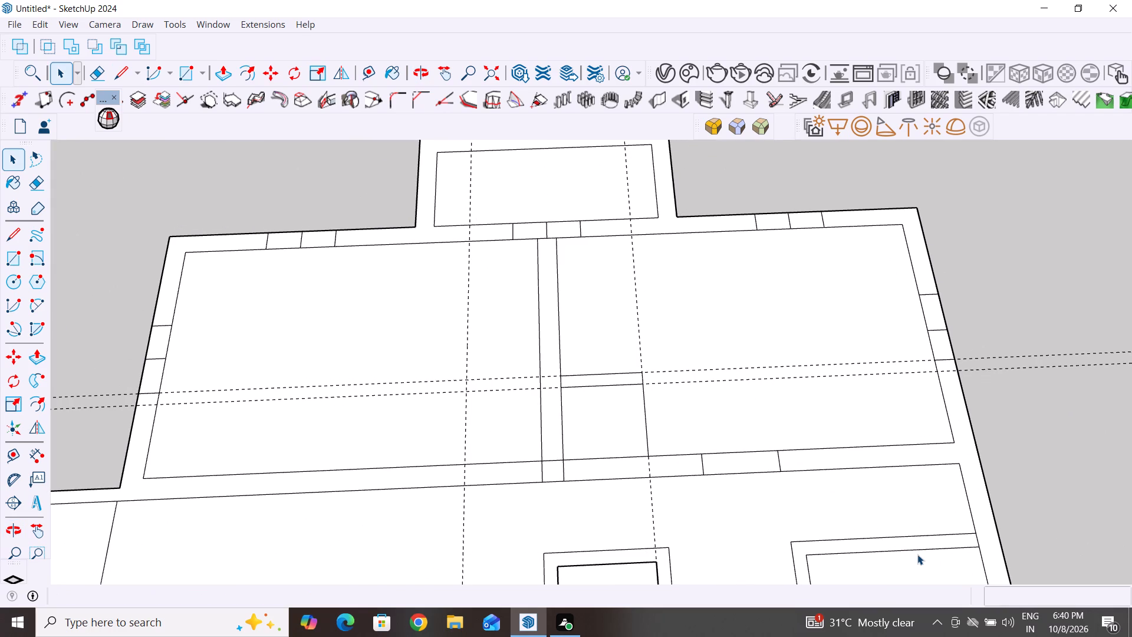
# Draw a 6' 6" line along the guide from the right-hand room's cross wall end to the top wall's inner face.
pyautogui.click(10, 237)
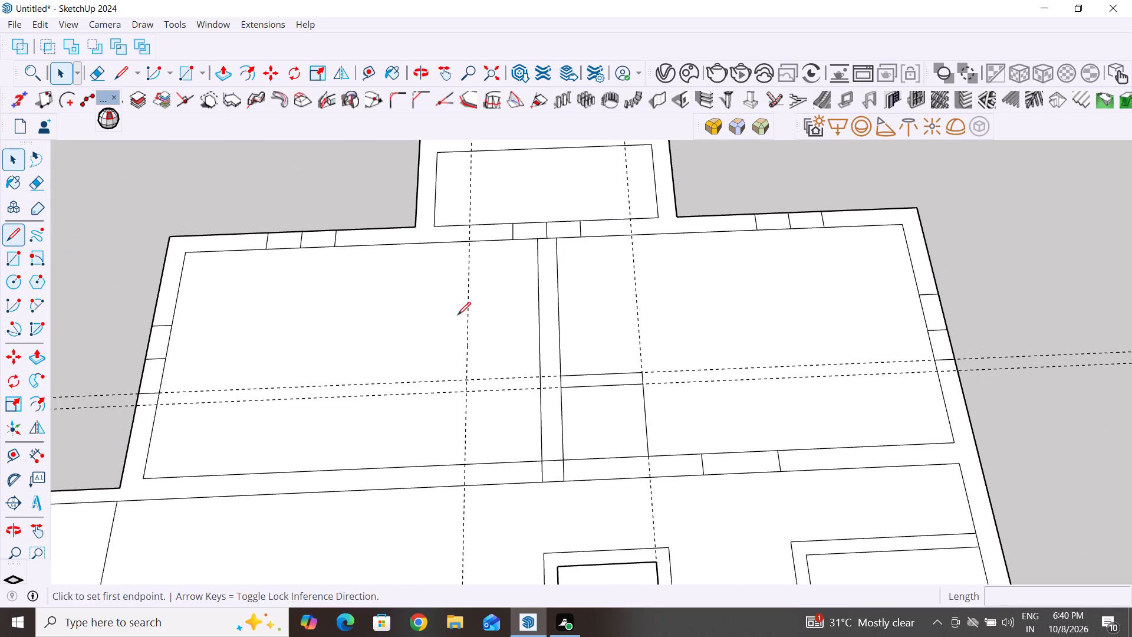
pyautogui.click(640, 373)
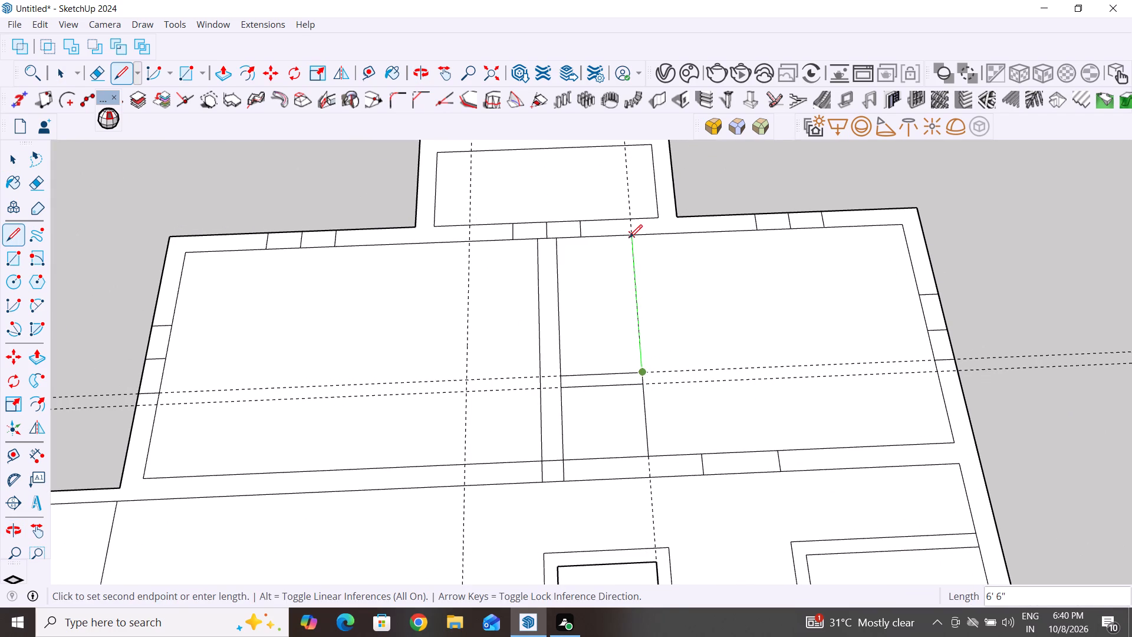
pyautogui.click(629, 238)
pyautogui.scroll(-4, 630, 237)
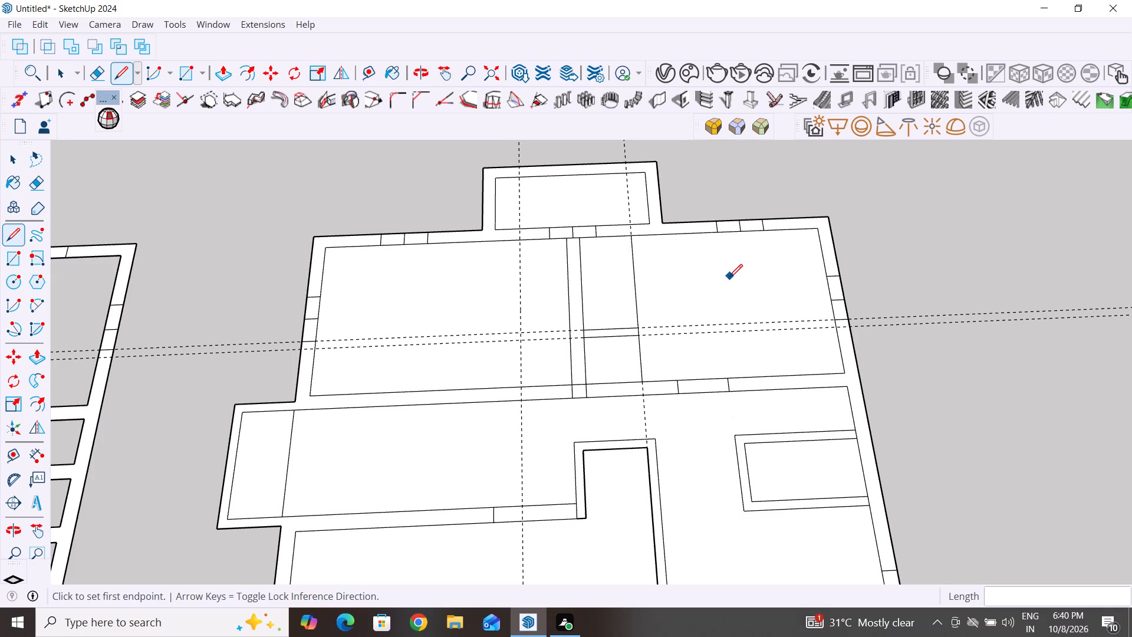
pyautogui.scroll(4, 562, 303)
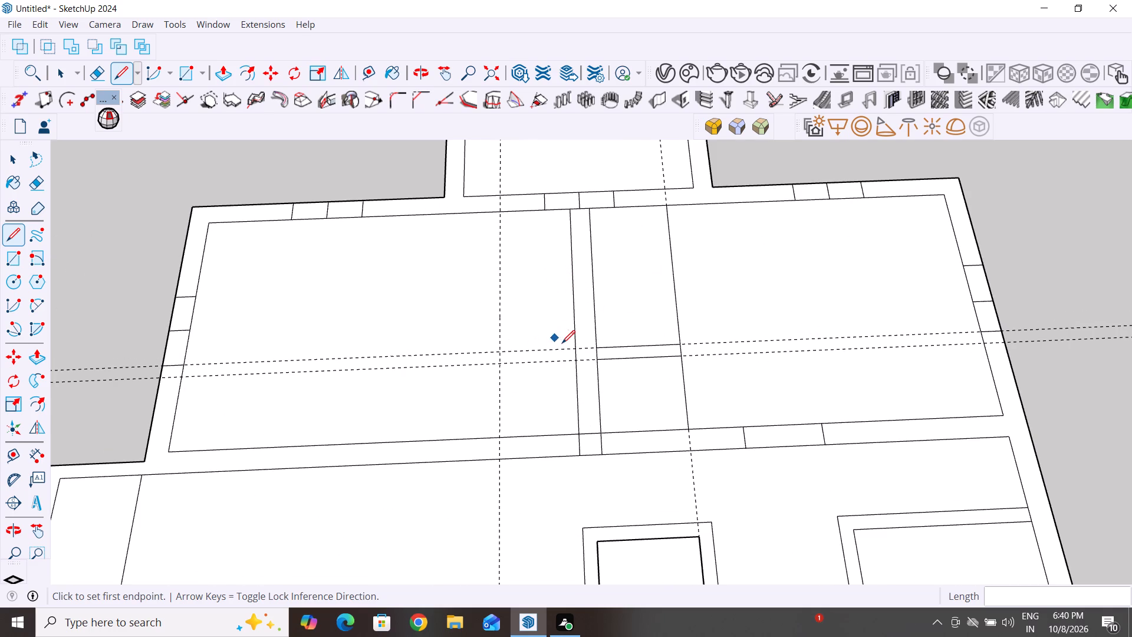
pyautogui.click(17, 162)
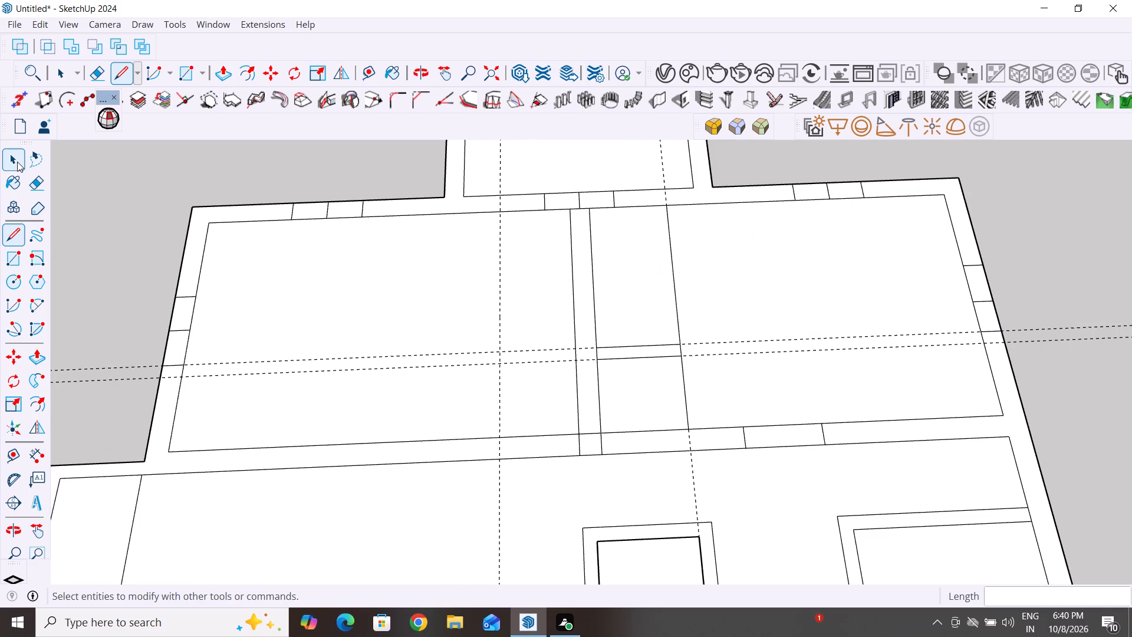
# Place a parallel guide 6" beyond the upper cross-wall guide, towards the top wall.
pyautogui.click(18, 455)
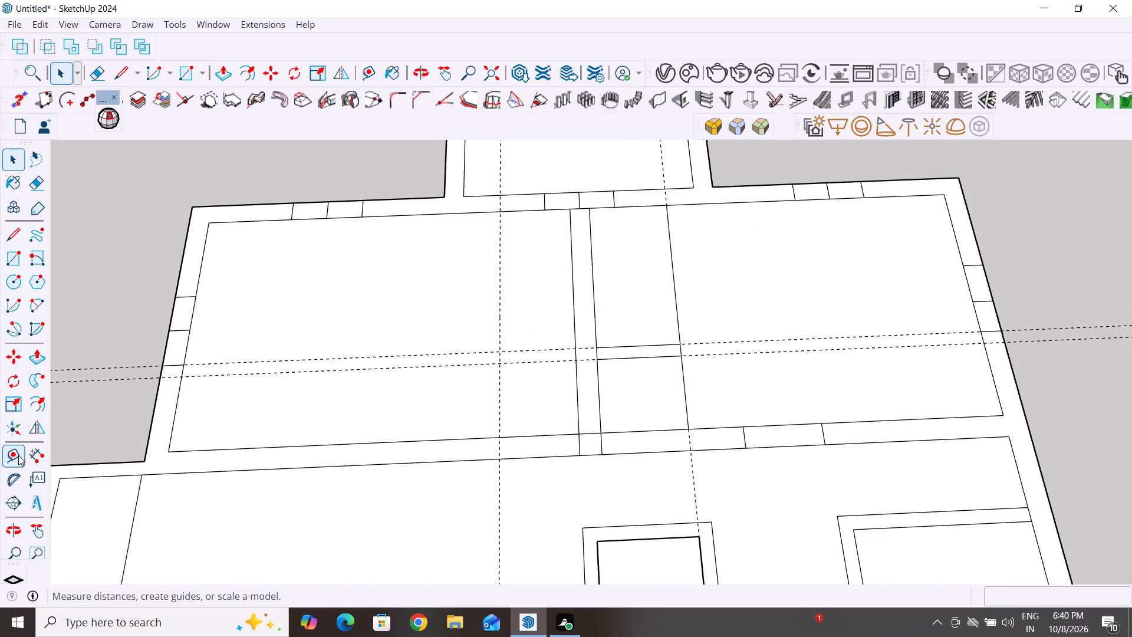
pyautogui.scroll(6, 580, 336)
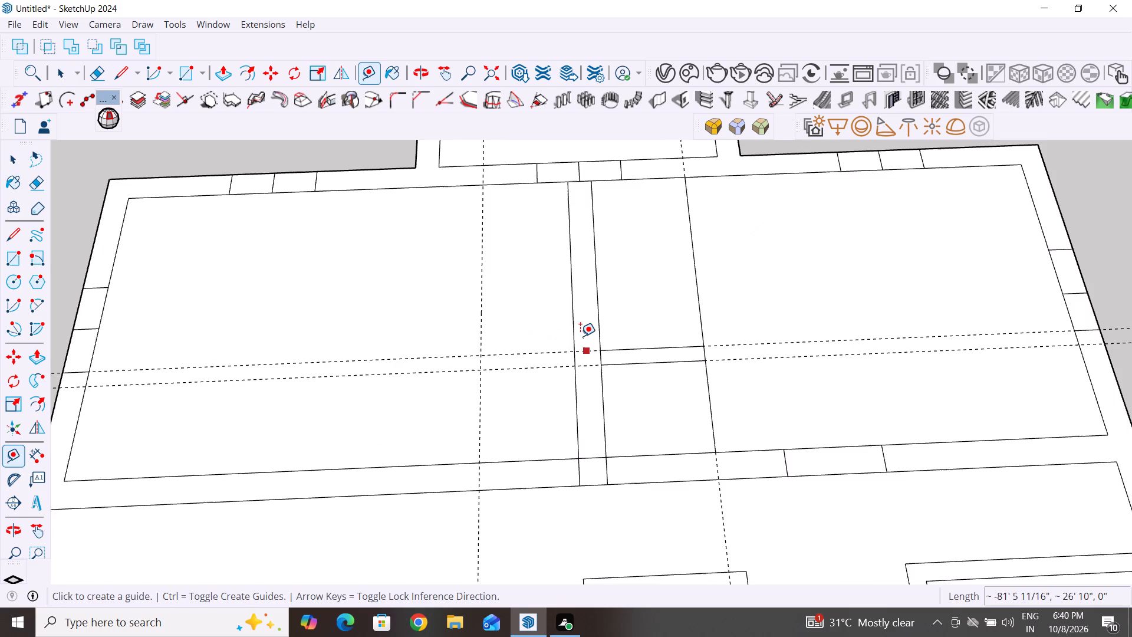
pyautogui.click(584, 352)
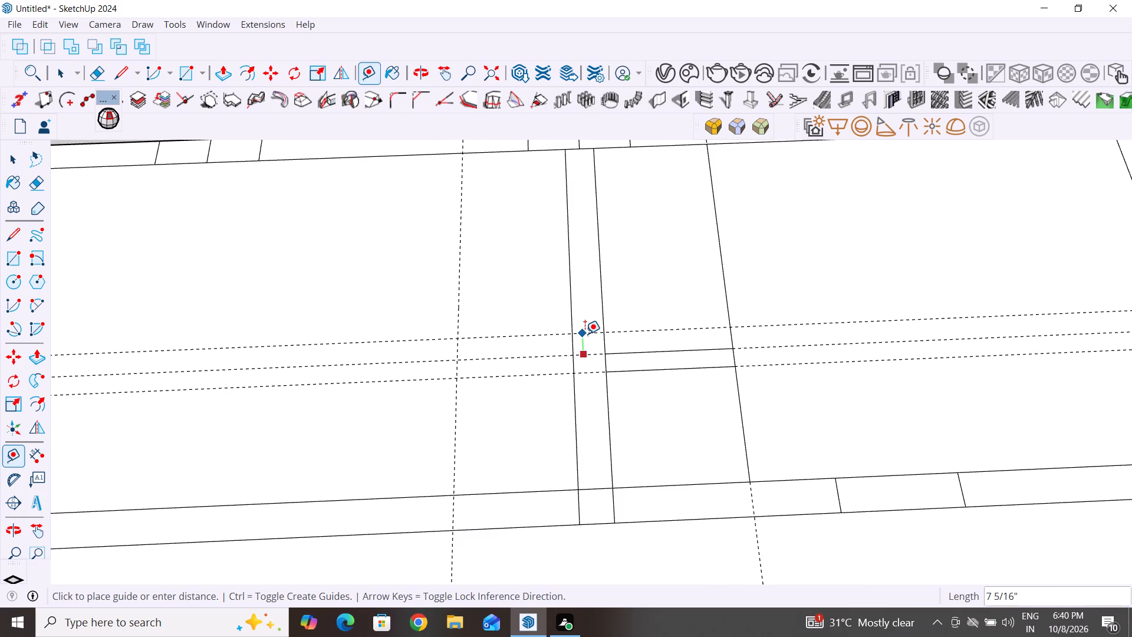
pyautogui.write('6"')
pyautogui.press('Return')
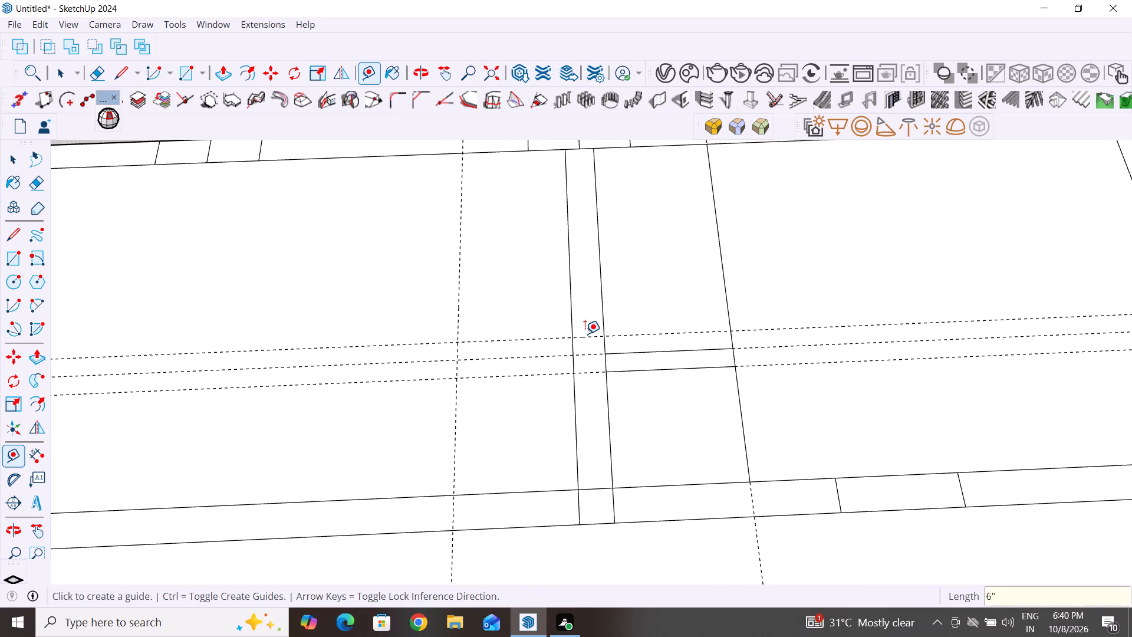
# Draw a 6" thick cross wall in the left-hand upper room, reaching 3' from the partition to the vertical guide, between the two upper guides.
pyautogui.click(18, 241)
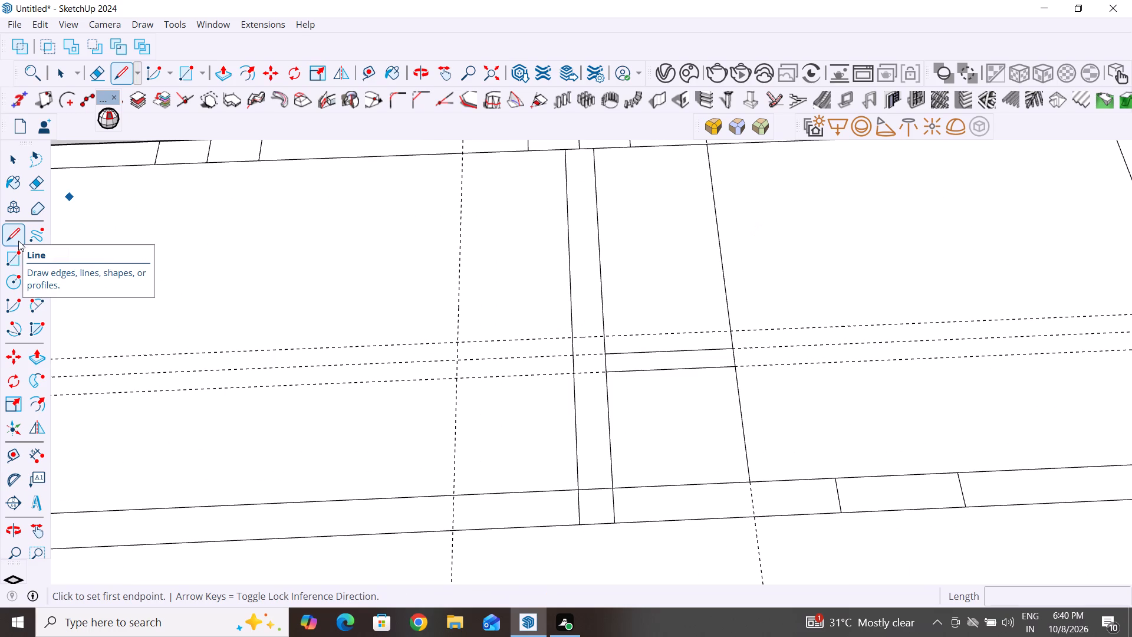
pyautogui.click(18, 241)
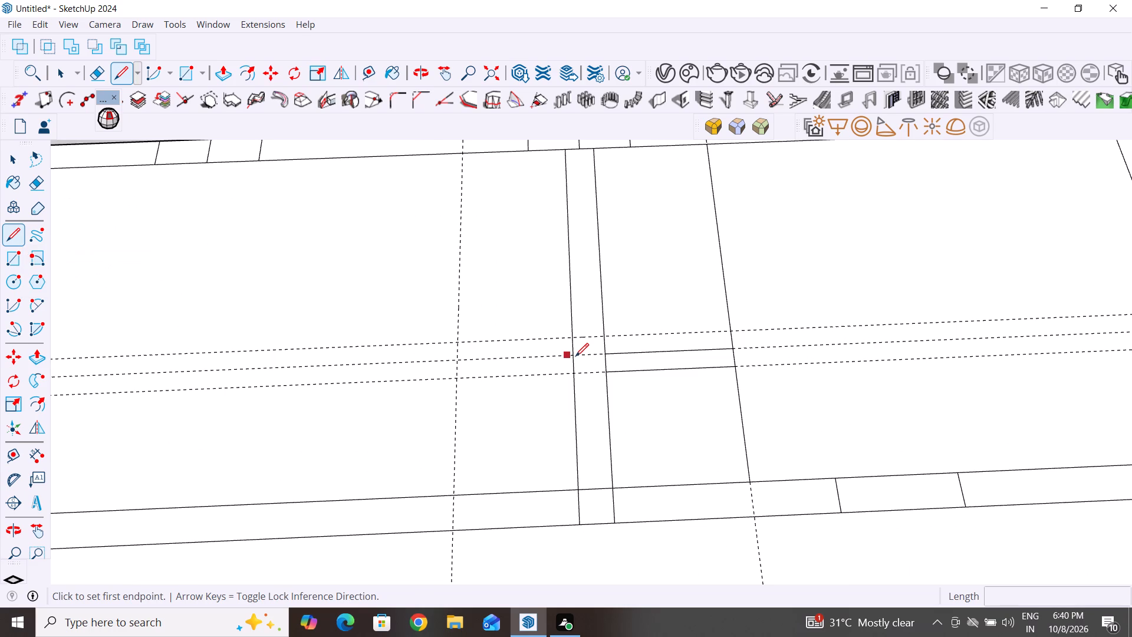
pyautogui.click(572, 356)
pyautogui.click(458, 361)
pyautogui.click(456, 343)
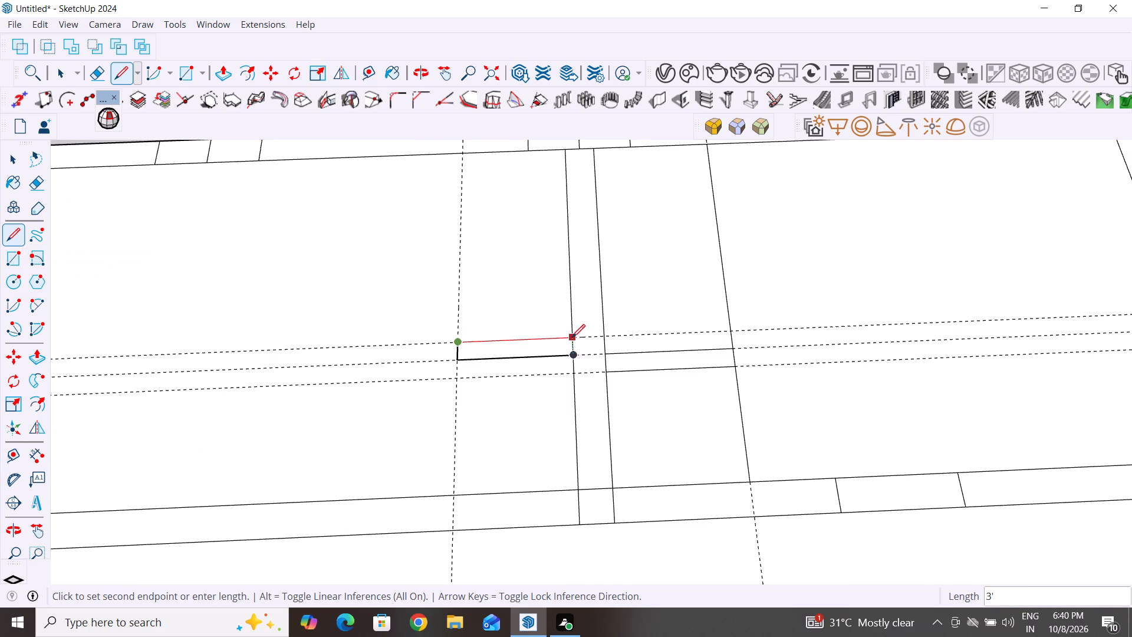
pyautogui.click(572, 337)
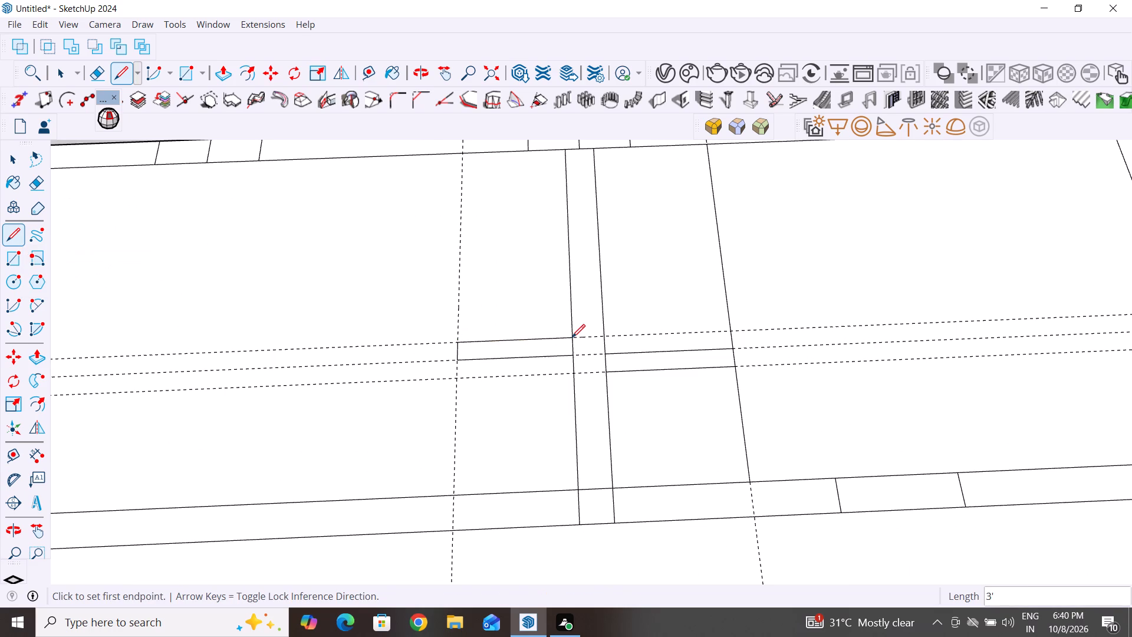
# Draw a 6' line along the guide from the top wall's inner face to the left-hand cross wall's end.
pyautogui.click(18, 237)
pyautogui.click(463, 155)
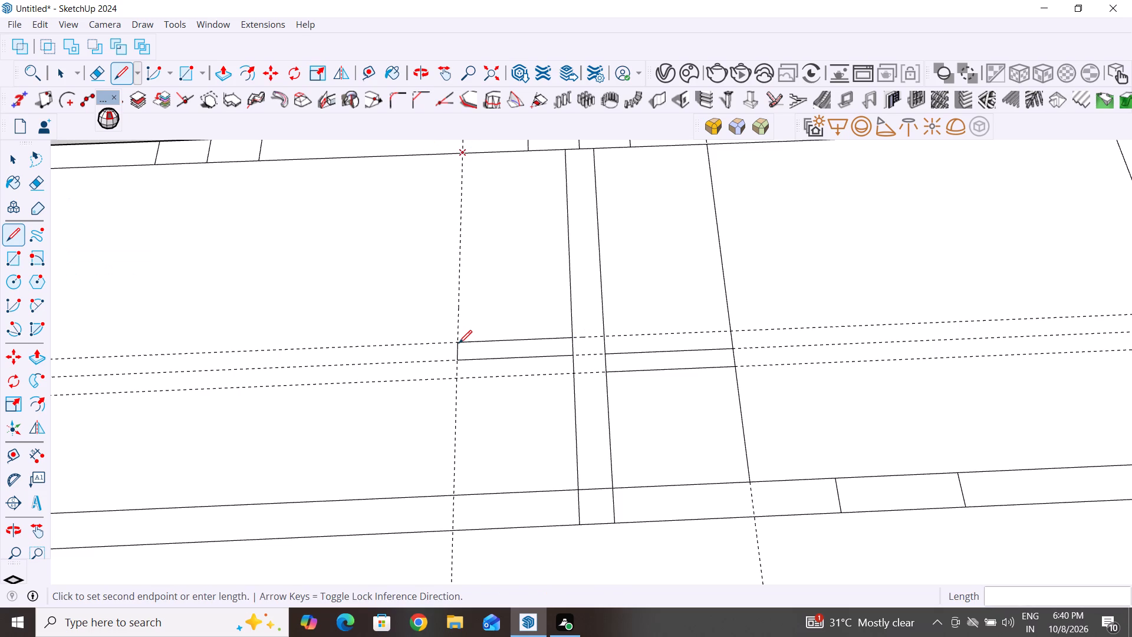
pyautogui.click(459, 343)
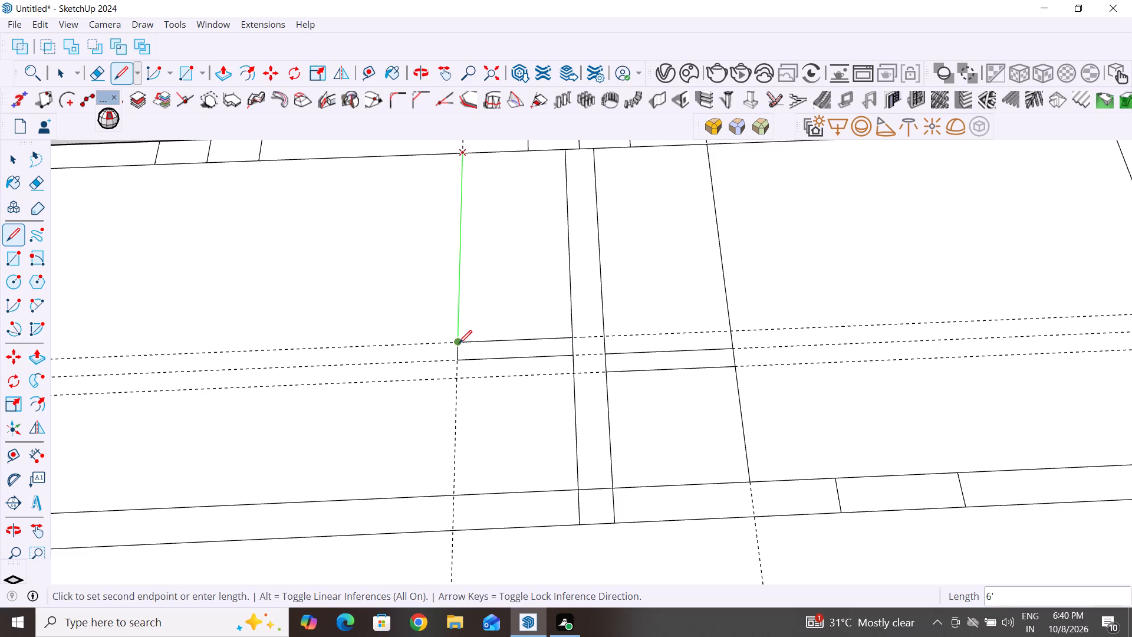
pyautogui.click(14, 160)
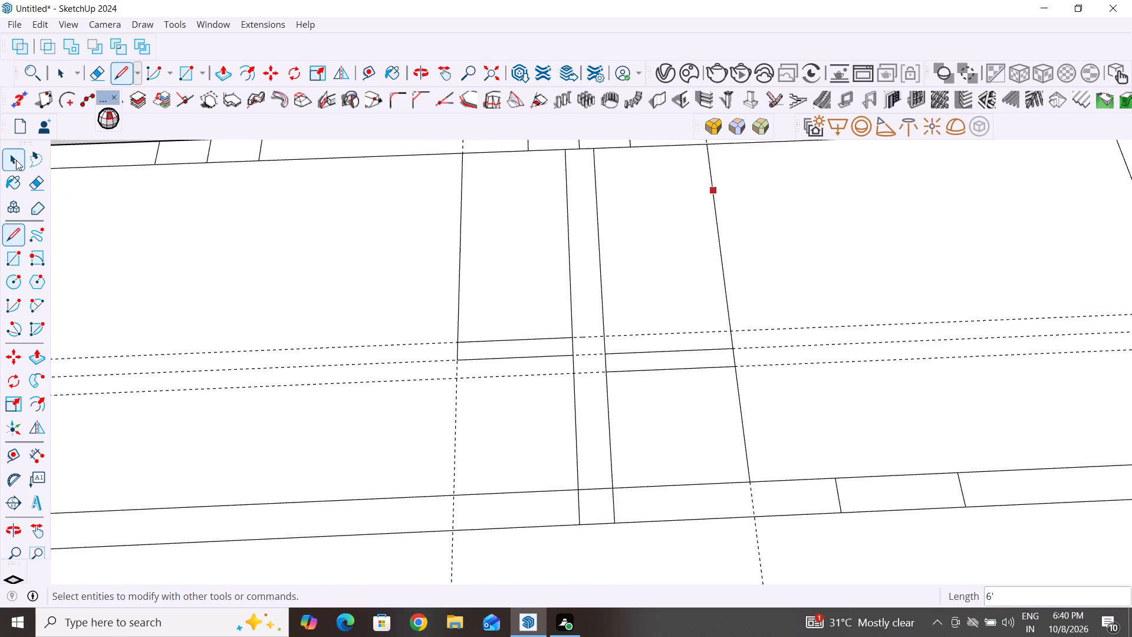
# Delete all the guides in the model.
pyautogui.scroll(-8, 497, 315)
pyautogui.moveTo(649, 331); pyautogui.dragTo(628, 336, button='middle')
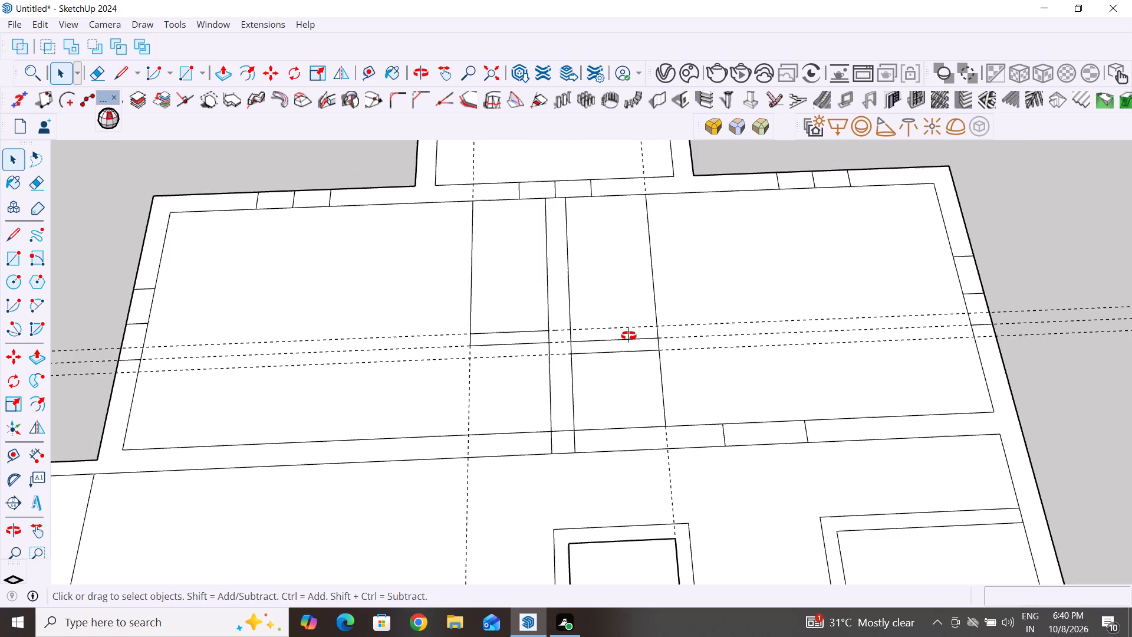
pyautogui.moveTo(628, 336); pyautogui.dragTo(662, 304, button='middle')
pyautogui.scroll(3, 643, 198)
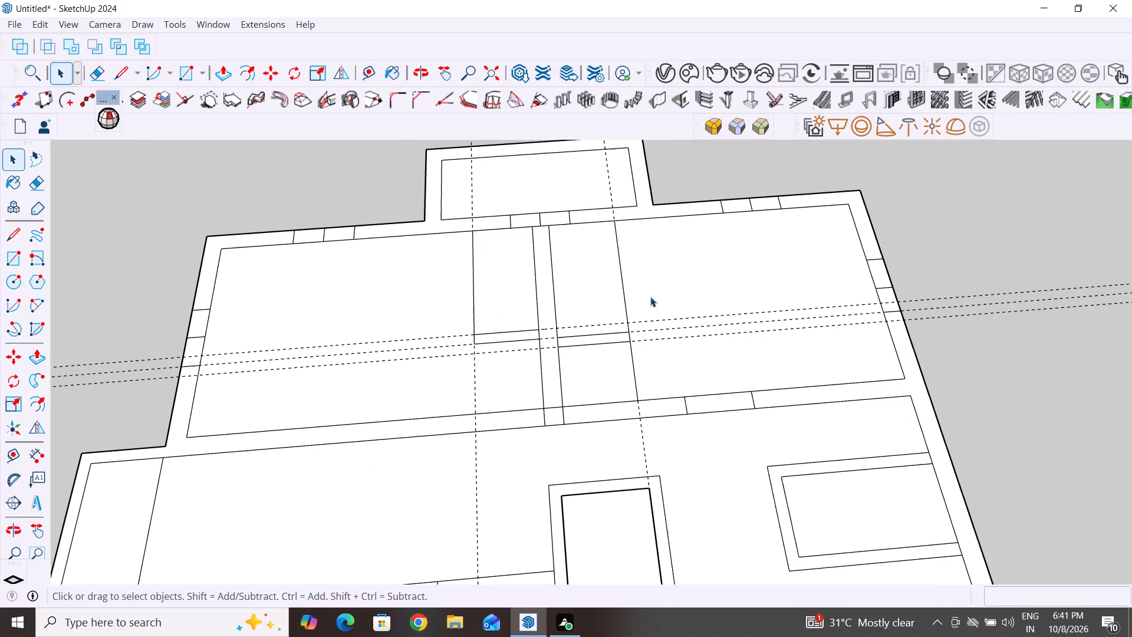
pyautogui.scroll(1, 646, 188)
pyautogui.moveTo(650, 297); pyautogui.dragTo(11, 225, button='middle')
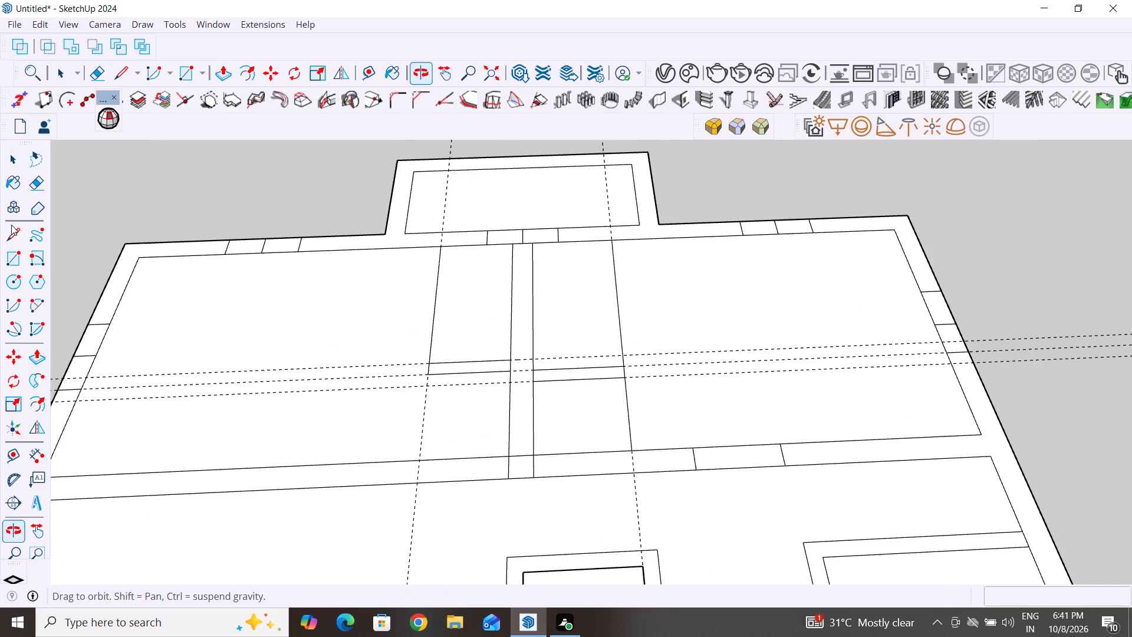
pyautogui.moveTo(11, 225); pyautogui.dragTo(640, 257, button='middle')
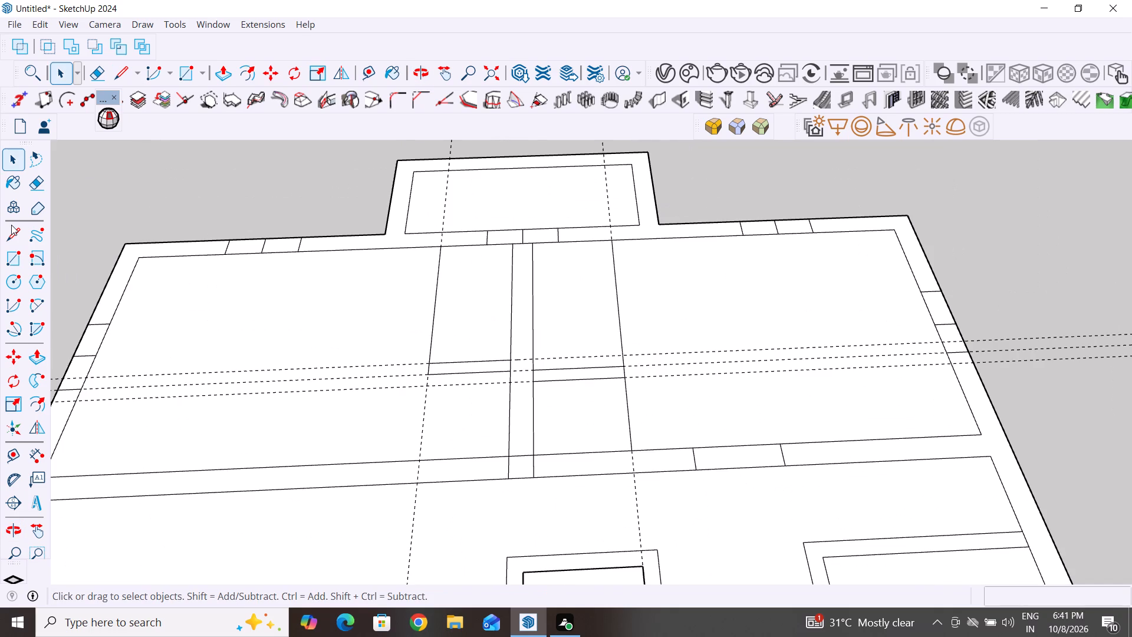
pyautogui.click(35, 23)
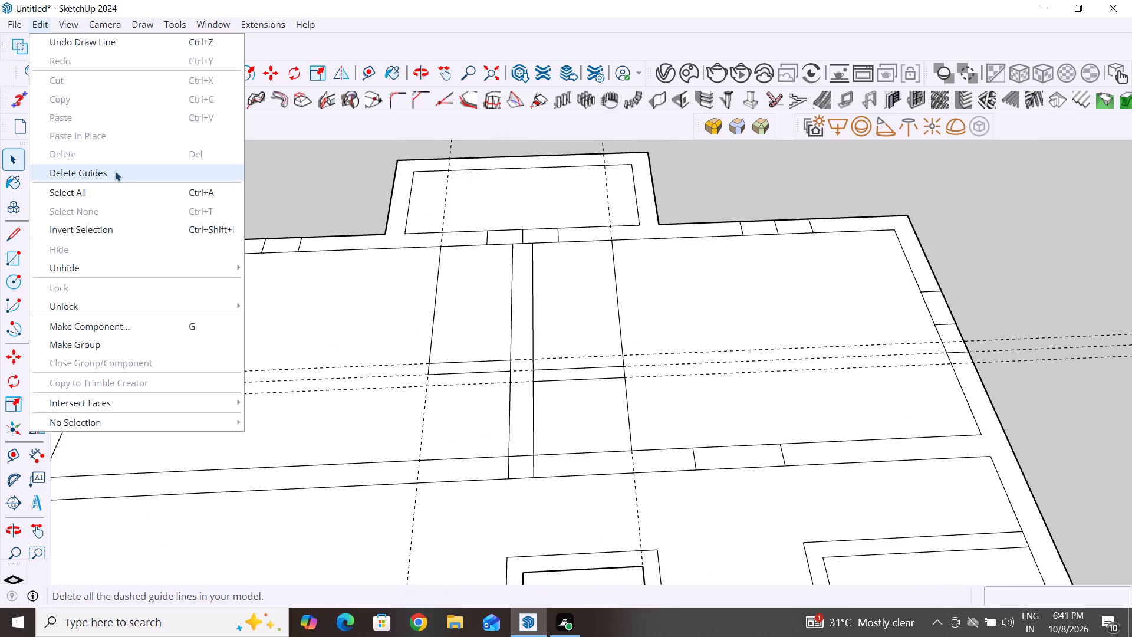
pyautogui.click(115, 171)
# Examine the upper rooms' new cross walls and the partition's junction with the hall wall.
pyautogui.scroll(-4, 624, 438)
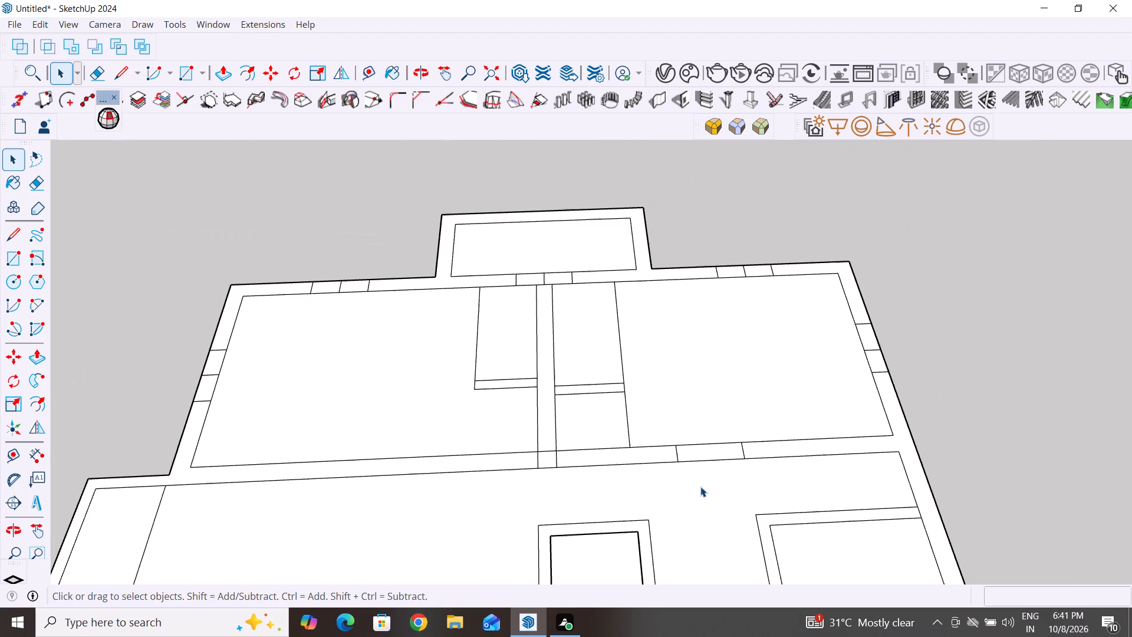
pyautogui.moveTo(713, 500); pyautogui.dragTo(713, 548, button='middle')
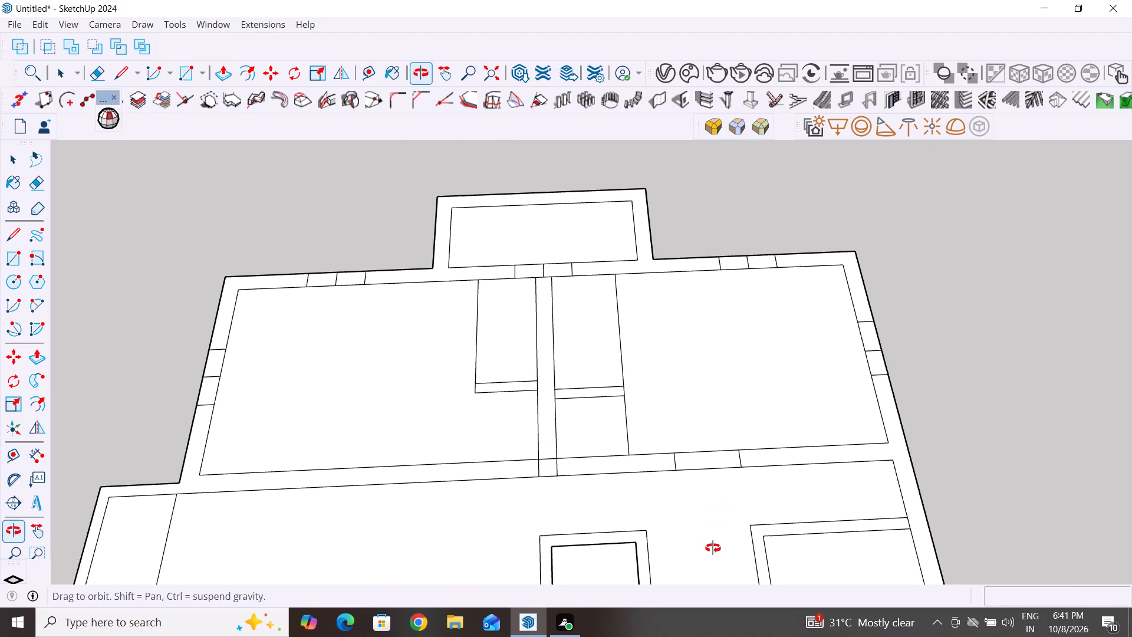
pyautogui.moveTo(713, 548); pyautogui.dragTo(708, 569, button='middle')
pyautogui.scroll(-2, 676, 363)
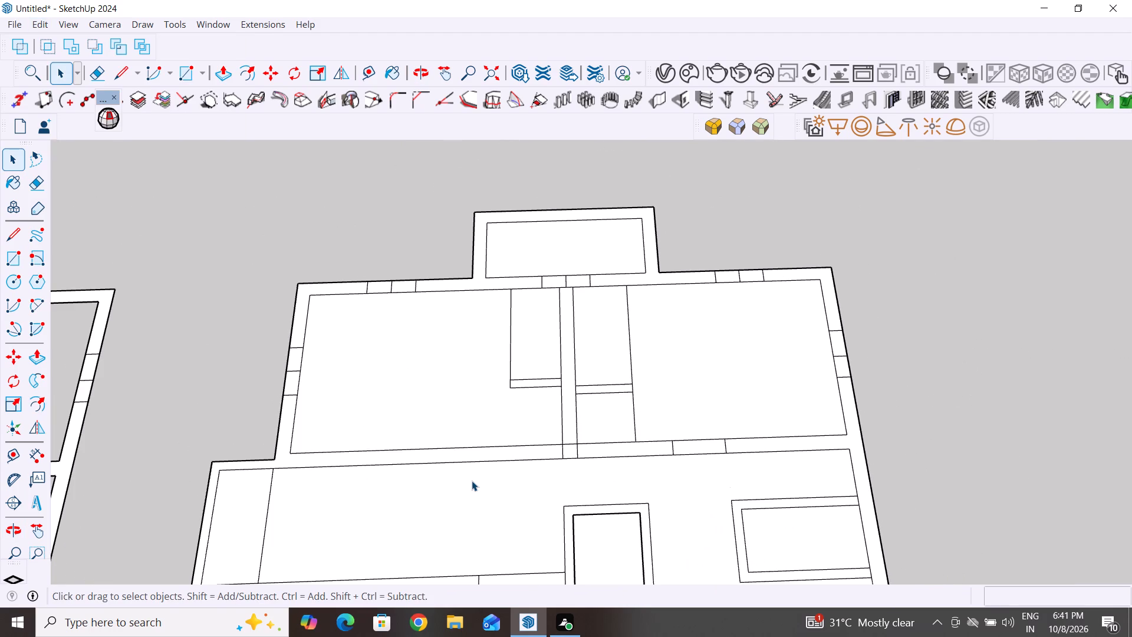
pyautogui.scroll(2, 556, 453)
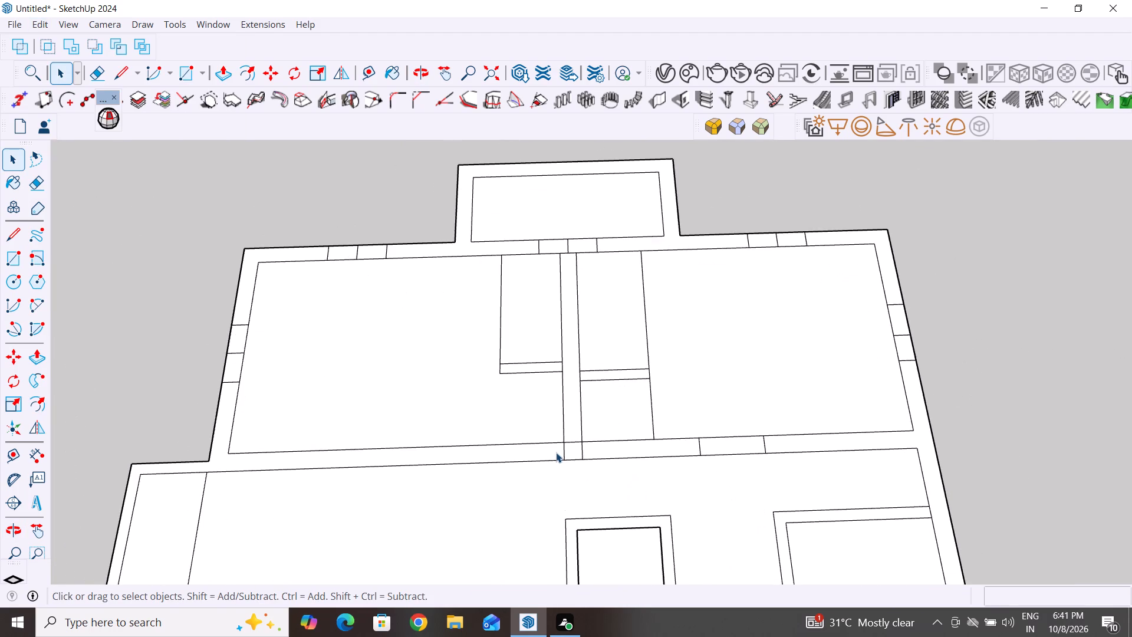
pyautogui.scroll(1, 568, 451)
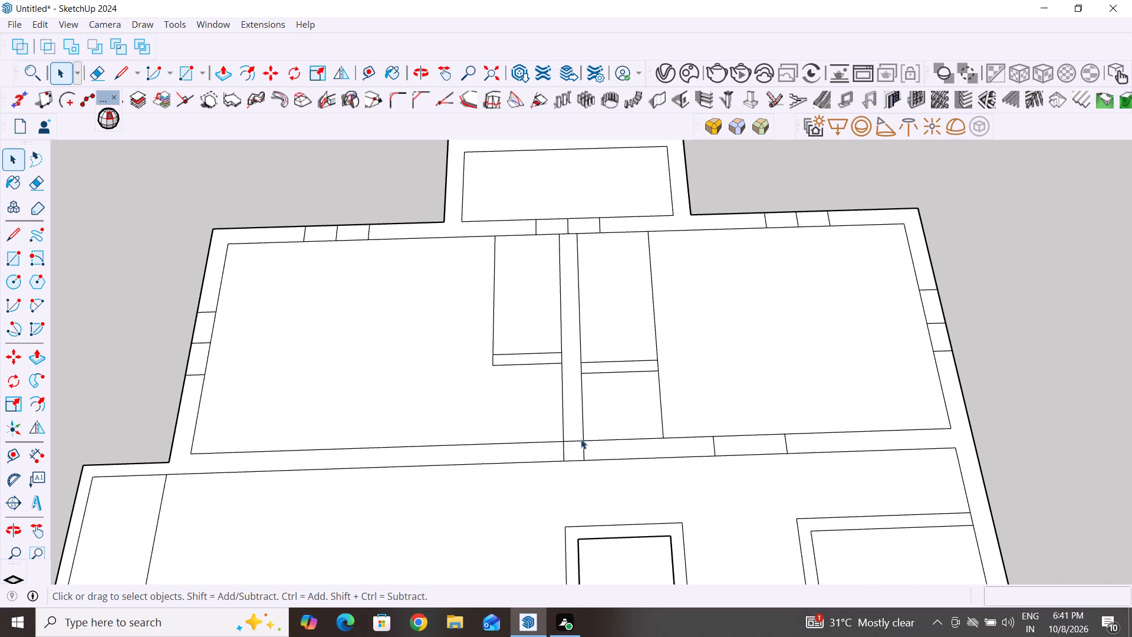
pyautogui.scroll(3, 578, 426)
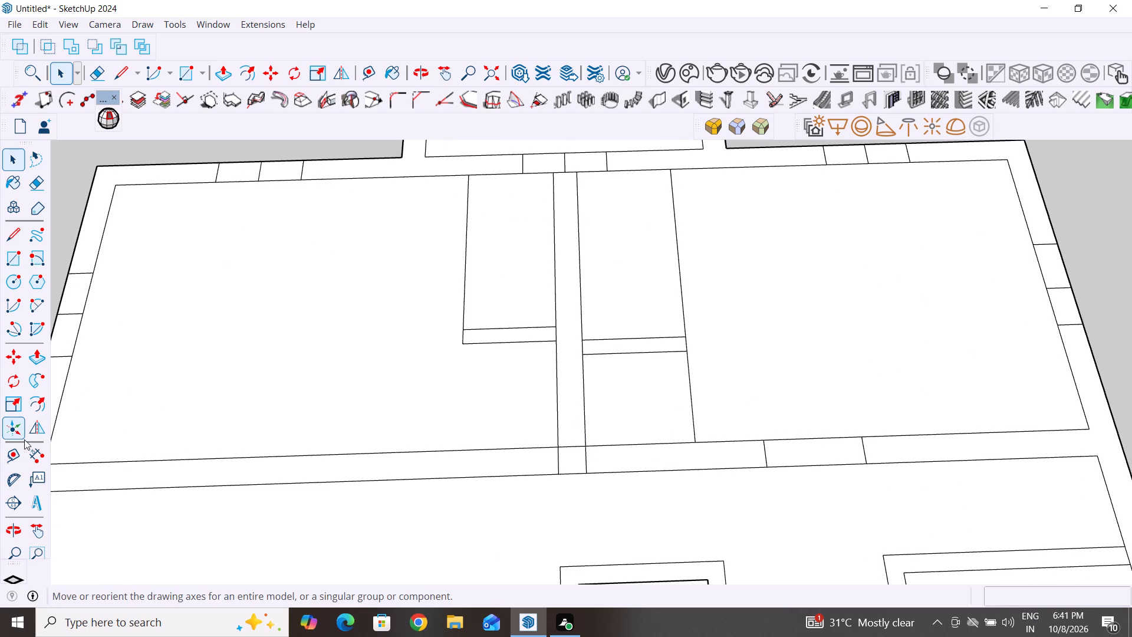
pyautogui.scroll(-4, 407, 421)
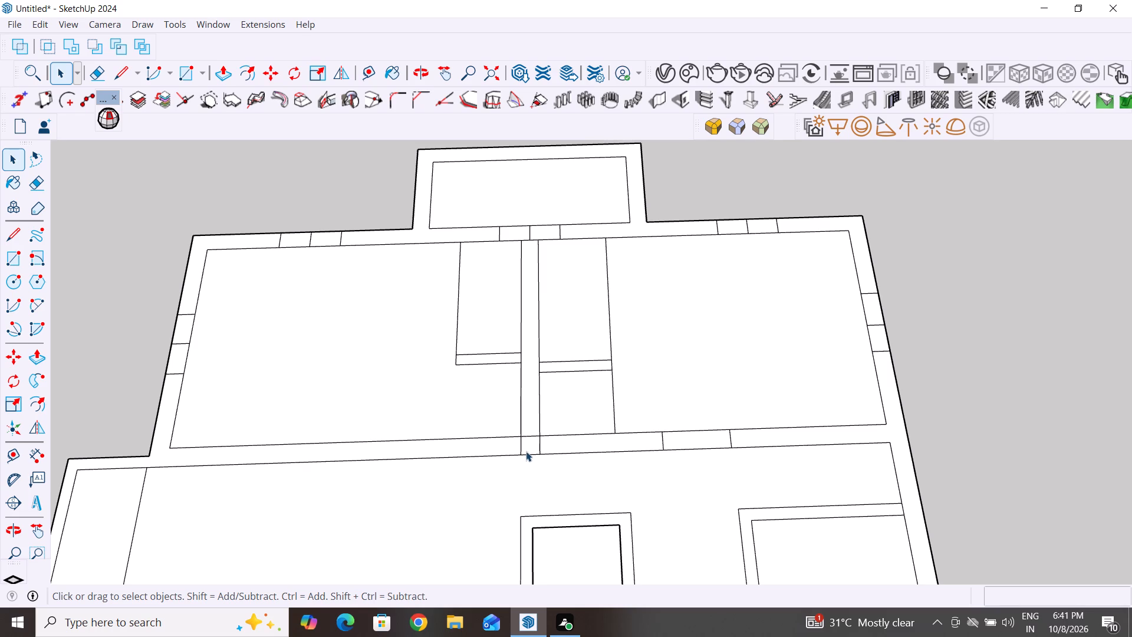
pyautogui.scroll(-5, 541, 441)
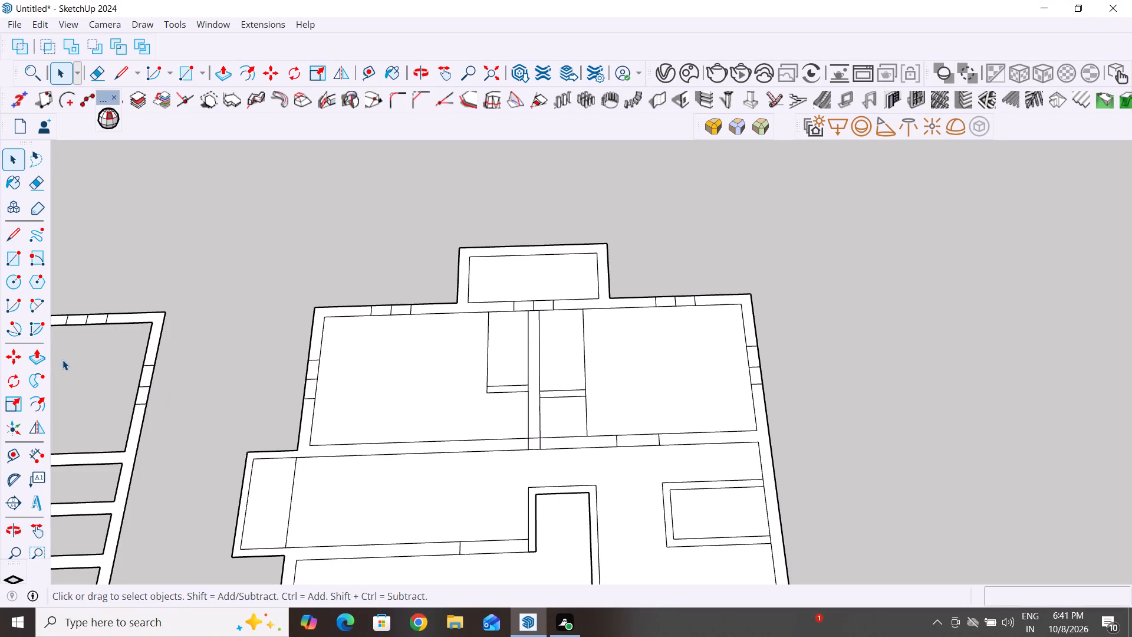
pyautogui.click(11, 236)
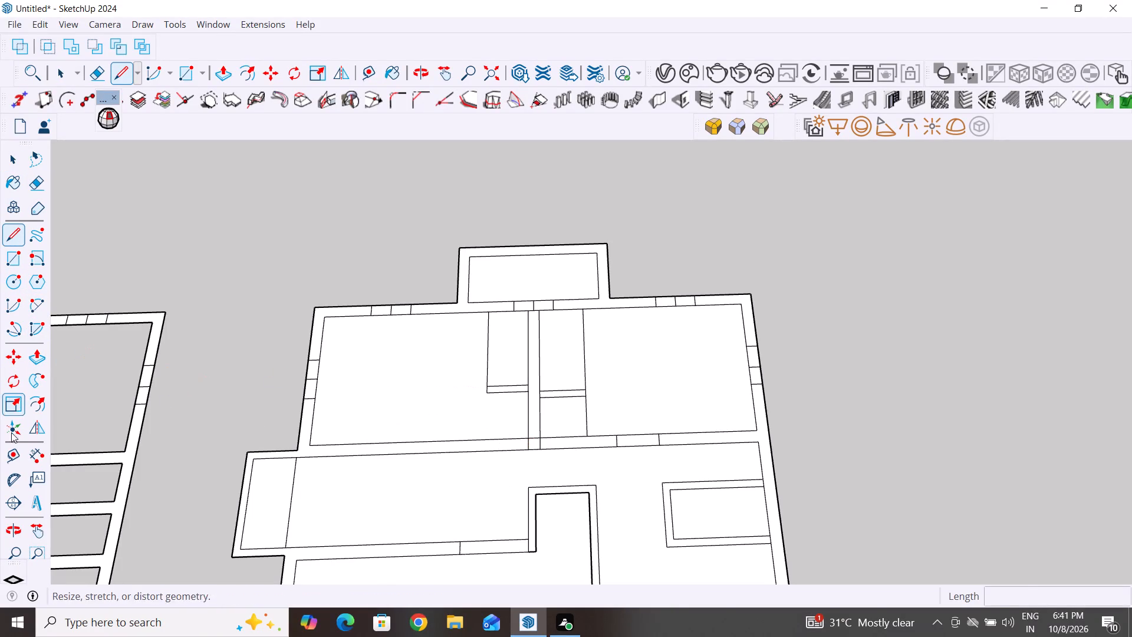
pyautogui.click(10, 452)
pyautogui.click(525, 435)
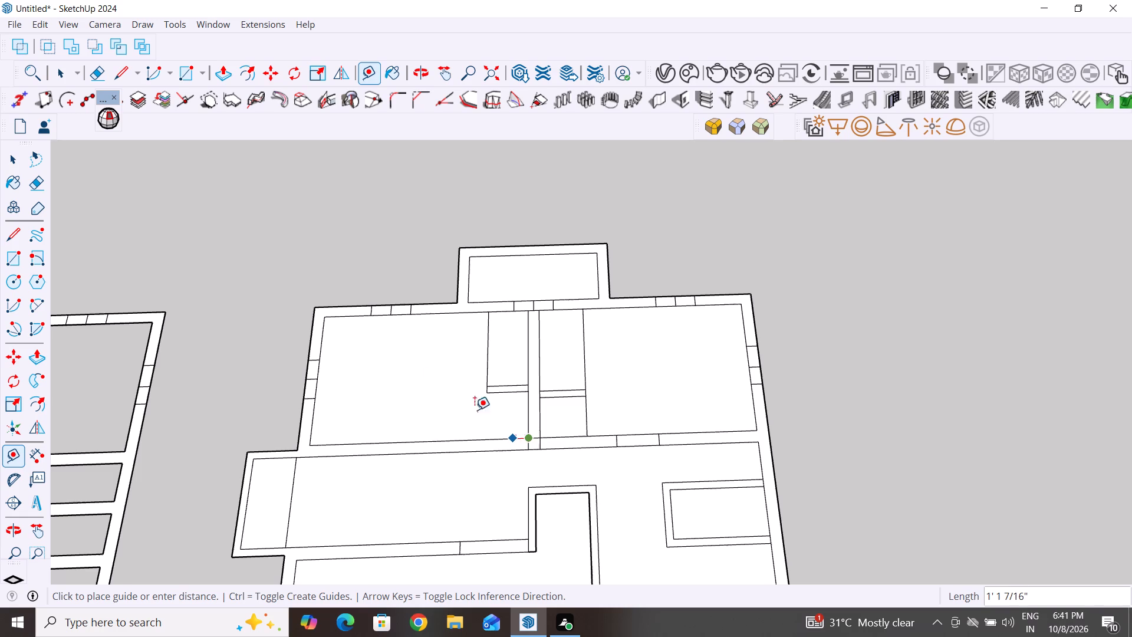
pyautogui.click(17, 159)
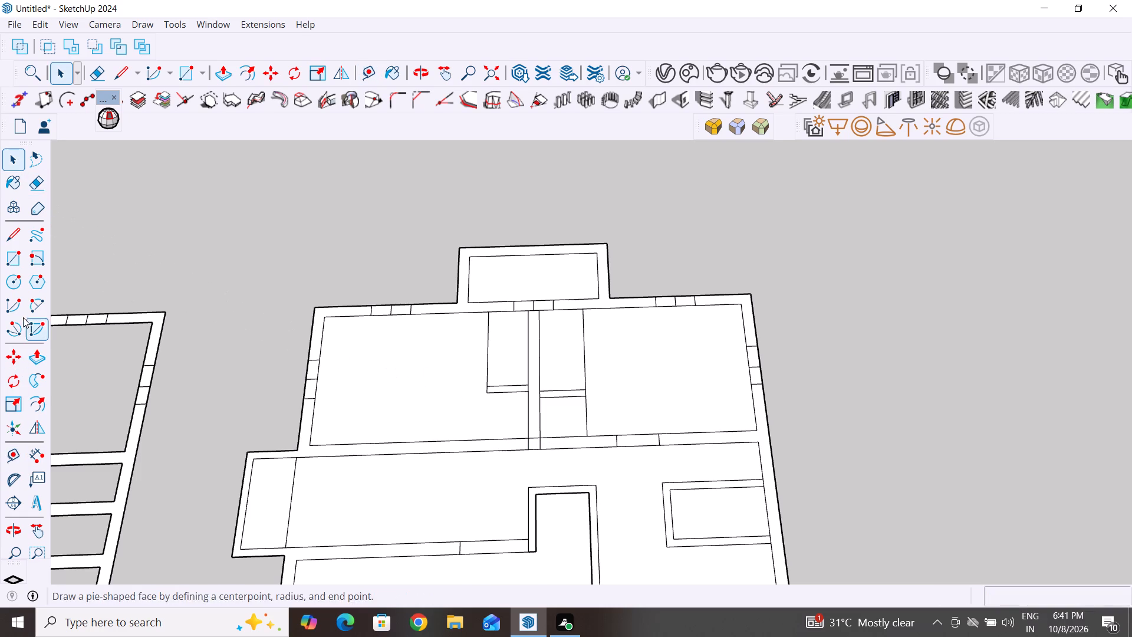
# Place a vertical guide 5" to the left of the upper partition's left-hand face.
pyautogui.click(19, 458)
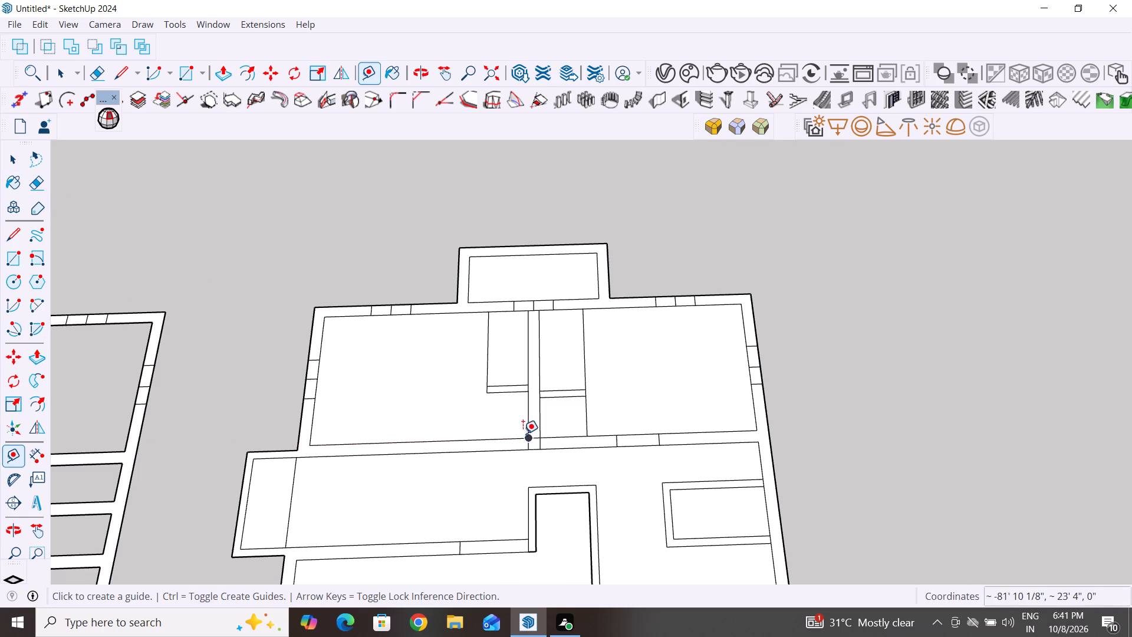
pyautogui.click(527, 422)
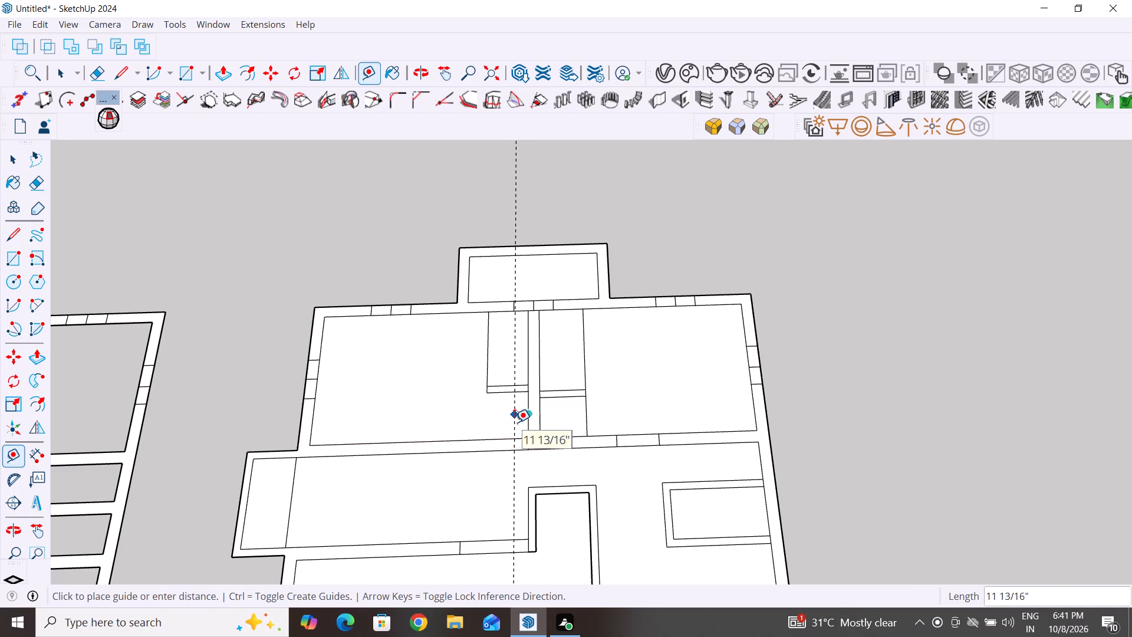
pyautogui.write('5"')
pyautogui.press('Return')
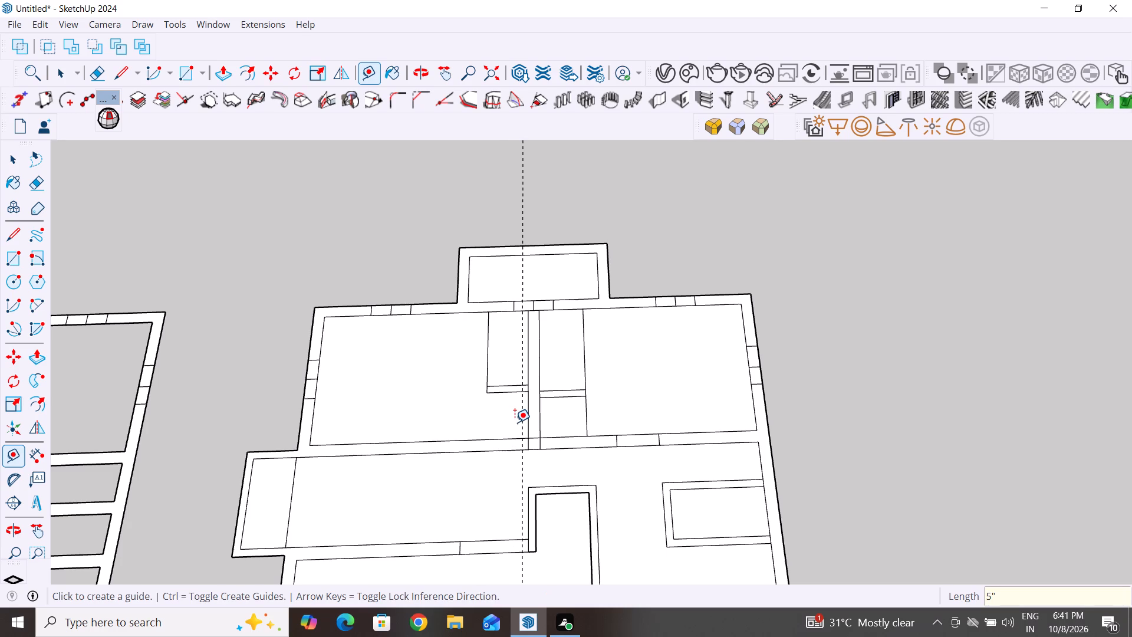
# Place a second vertical guide 3' to the left of the guide beside the partition.
pyautogui.scroll(4, 517, 426)
pyautogui.click(519, 410)
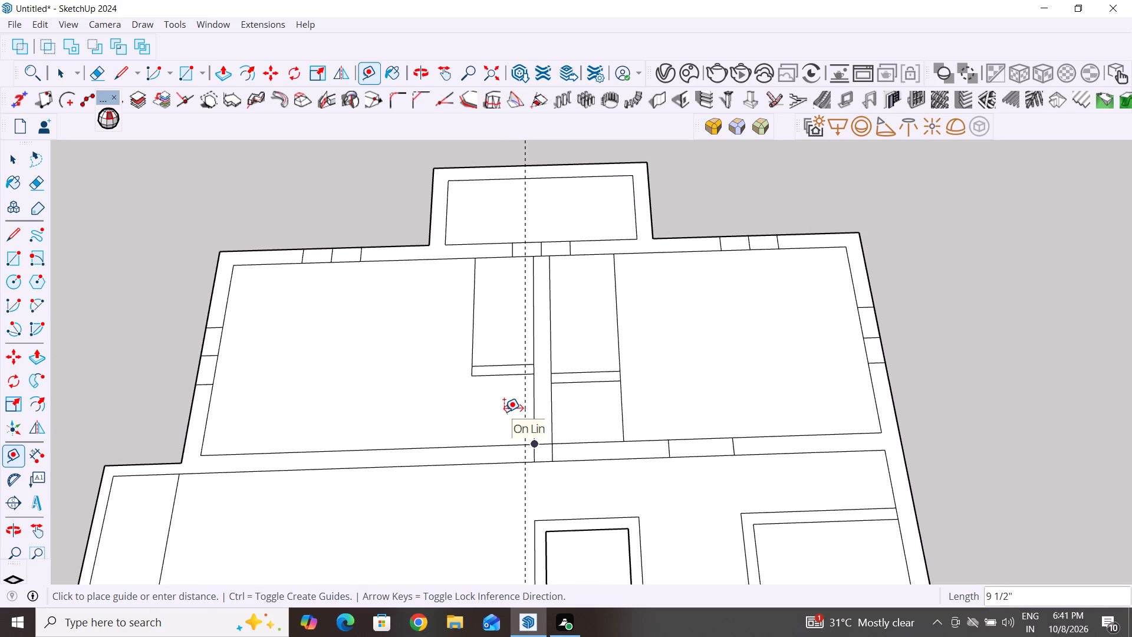
pyautogui.press('Escape')
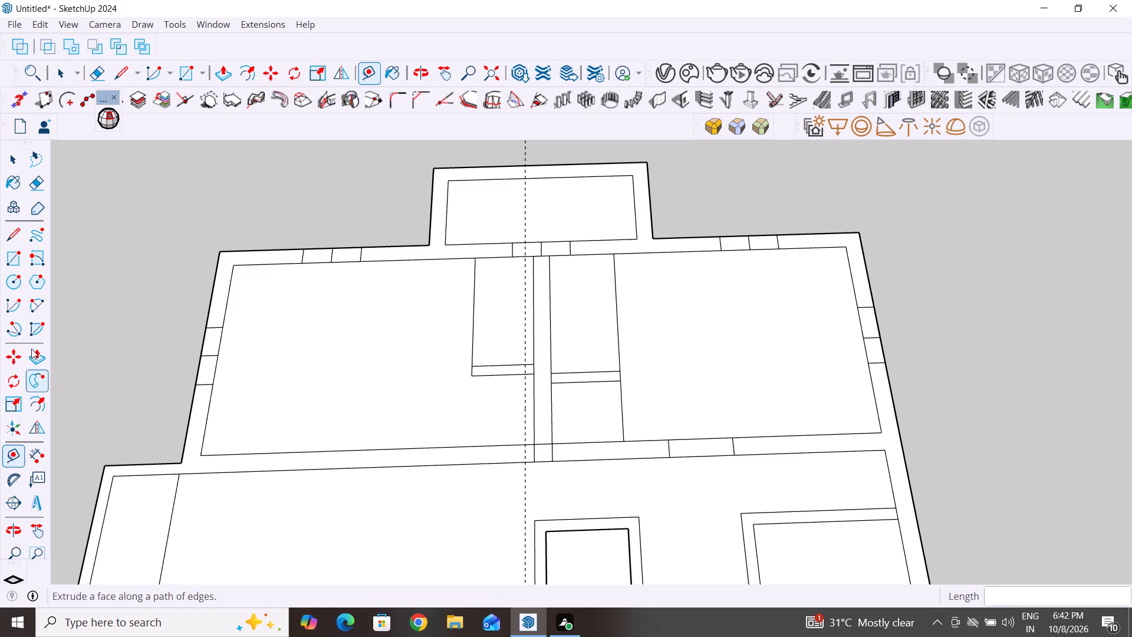
pyautogui.click(17, 455)
pyautogui.scroll(4, 515, 426)
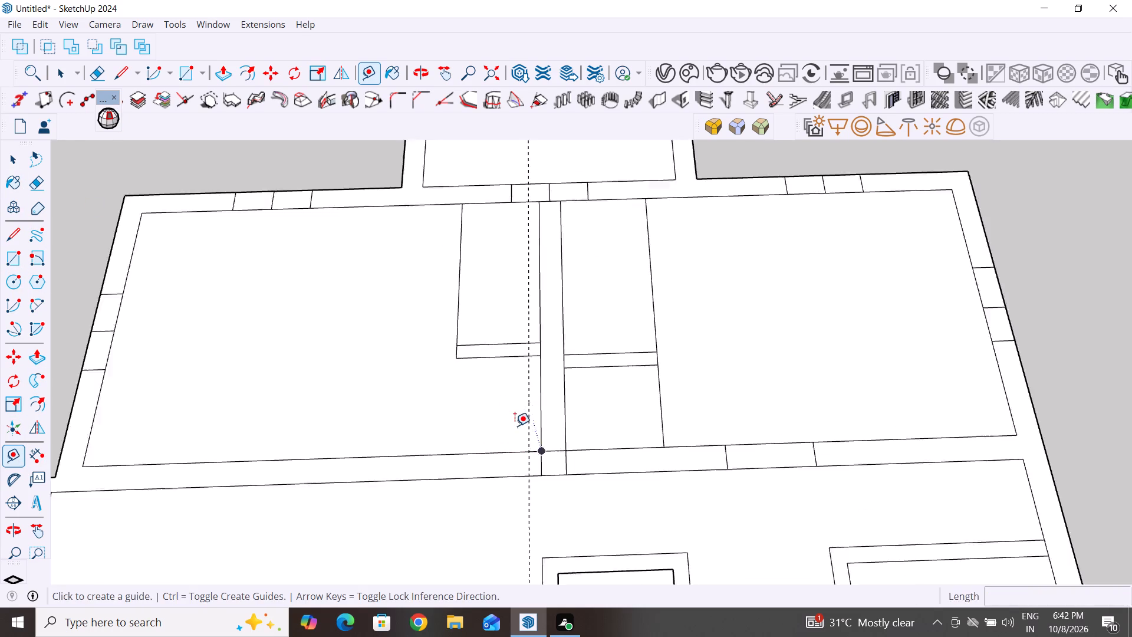
pyautogui.moveTo(518, 424); pyautogui.dragTo(532, 320, button='middle')
pyautogui.click(530, 397)
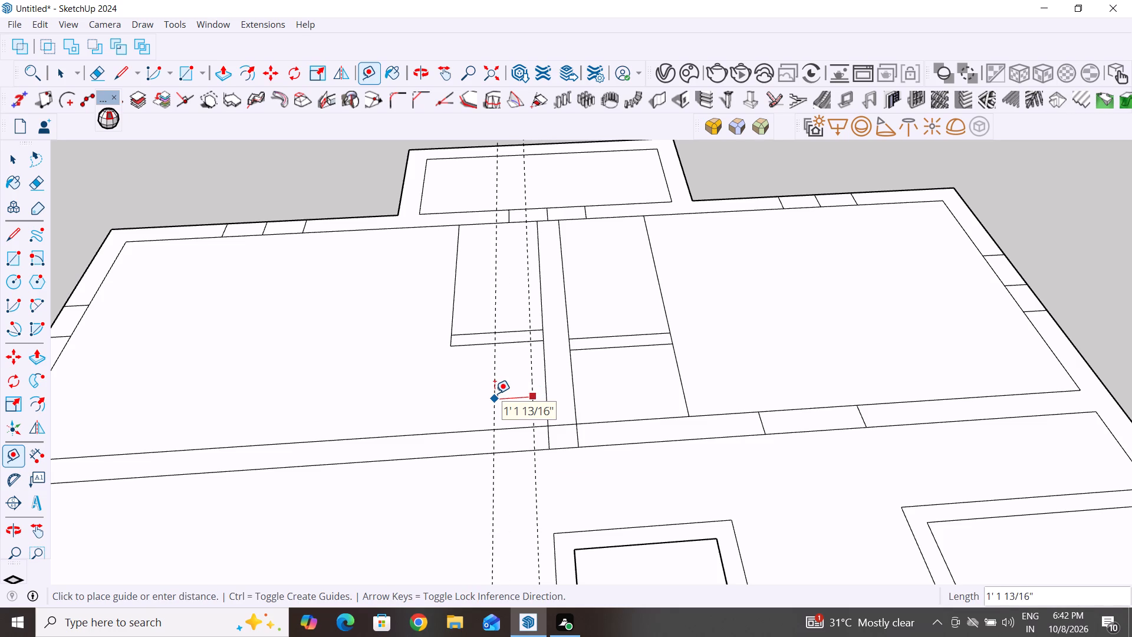
pyautogui.write("3'")
pyautogui.press('Return')
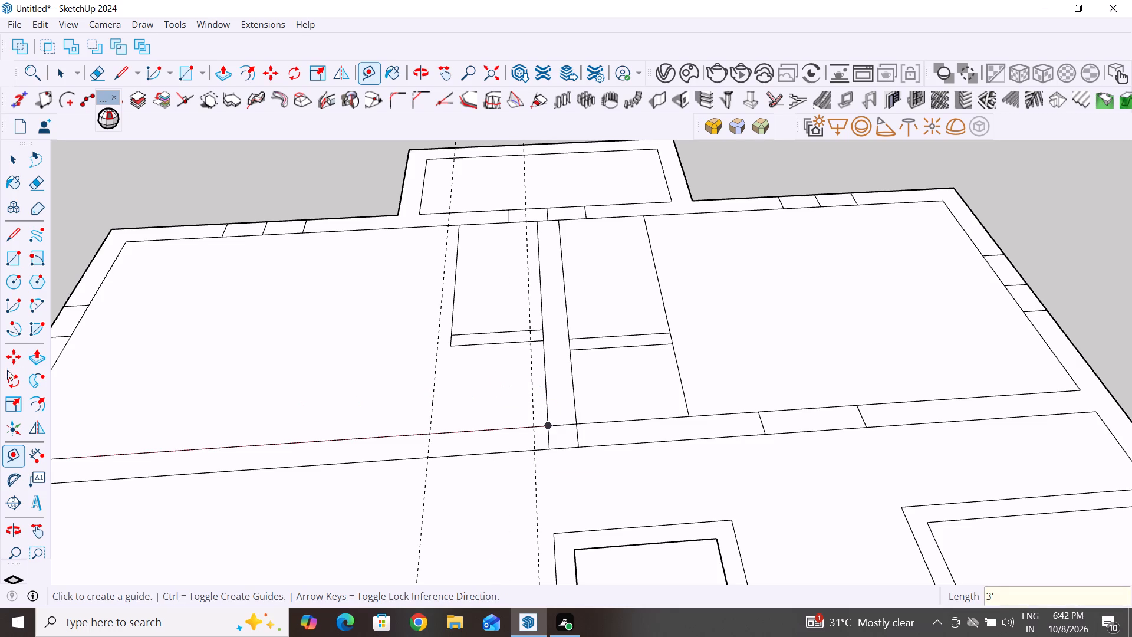
# Draw 10" lines across the upper hall wall's thickness along both vertical guides to mark a door opening.
pyautogui.click(21, 239)
pyautogui.scroll(5, 453, 459)
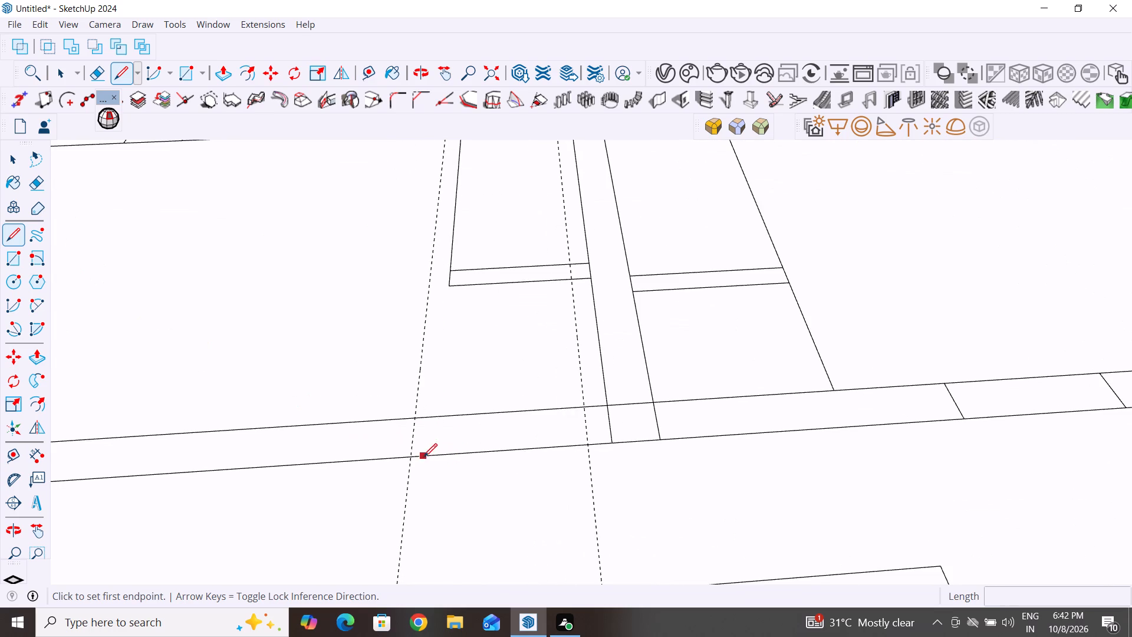
pyautogui.click(409, 459)
pyautogui.click(417, 419)
pyautogui.click(16, 232)
pyautogui.click(587, 446)
pyautogui.click(585, 406)
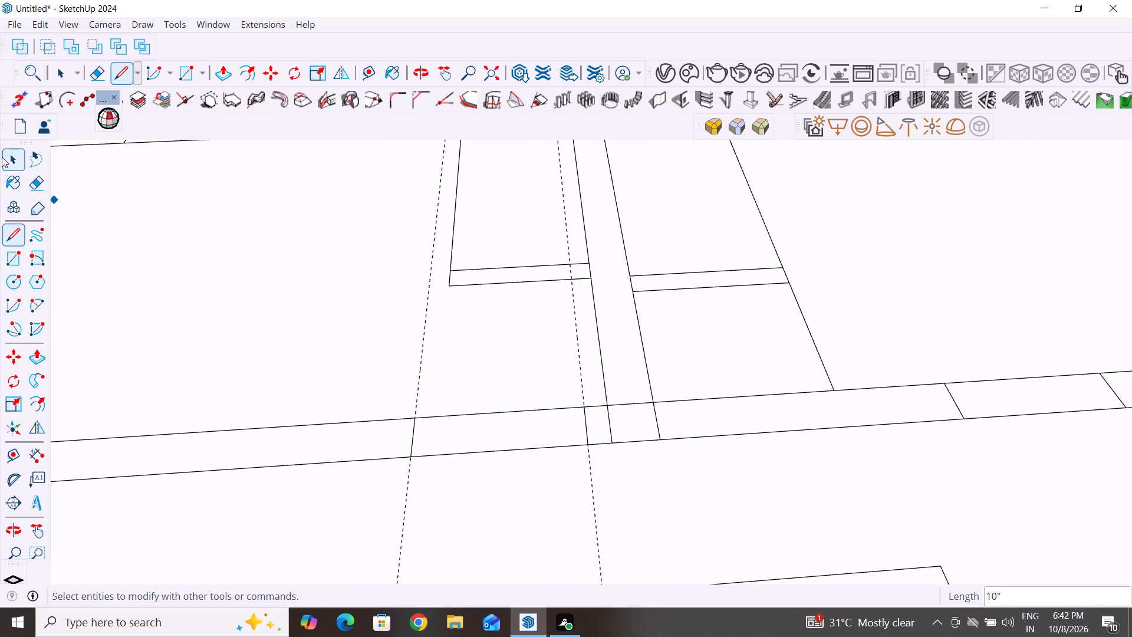
pyautogui.click(14, 153)
# Erase the upper hall wall's edges between the two guides and the leftover lines inside its junction with the partition.
pyautogui.scroll(-11, 380, 274)
pyautogui.moveTo(440, 364); pyautogui.dragTo(265, 214, button='middle')
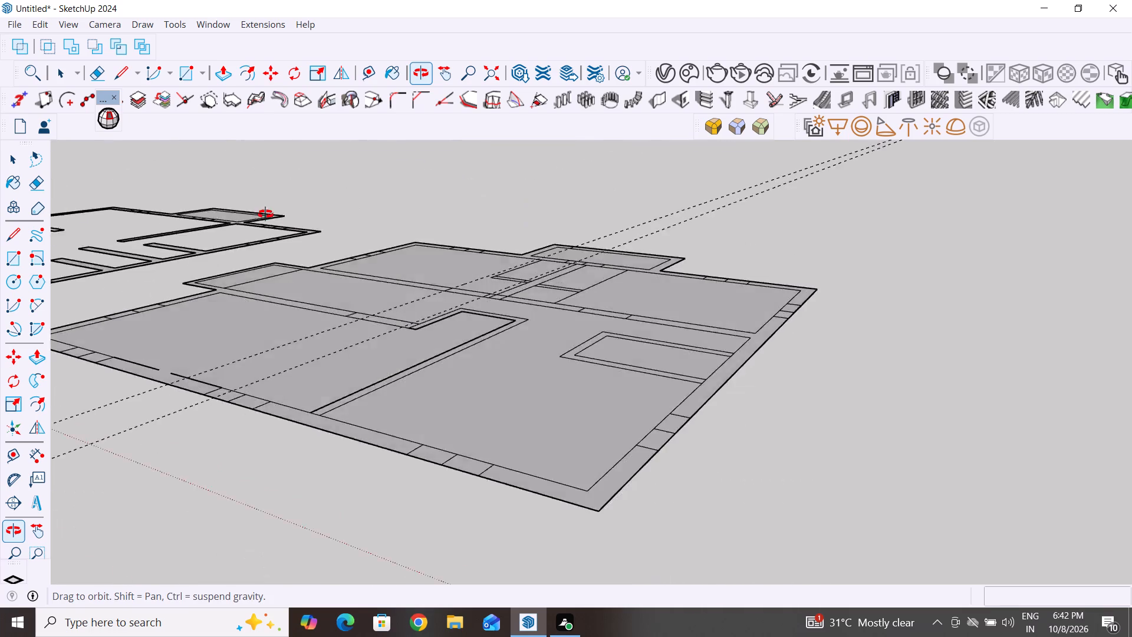
pyautogui.moveTo(265, 214); pyautogui.dragTo(269, 209, button='middle')
pyautogui.scroll(3, 410, 274)
pyautogui.moveTo(509, 361); pyautogui.dragTo(526, 448, button='middle')
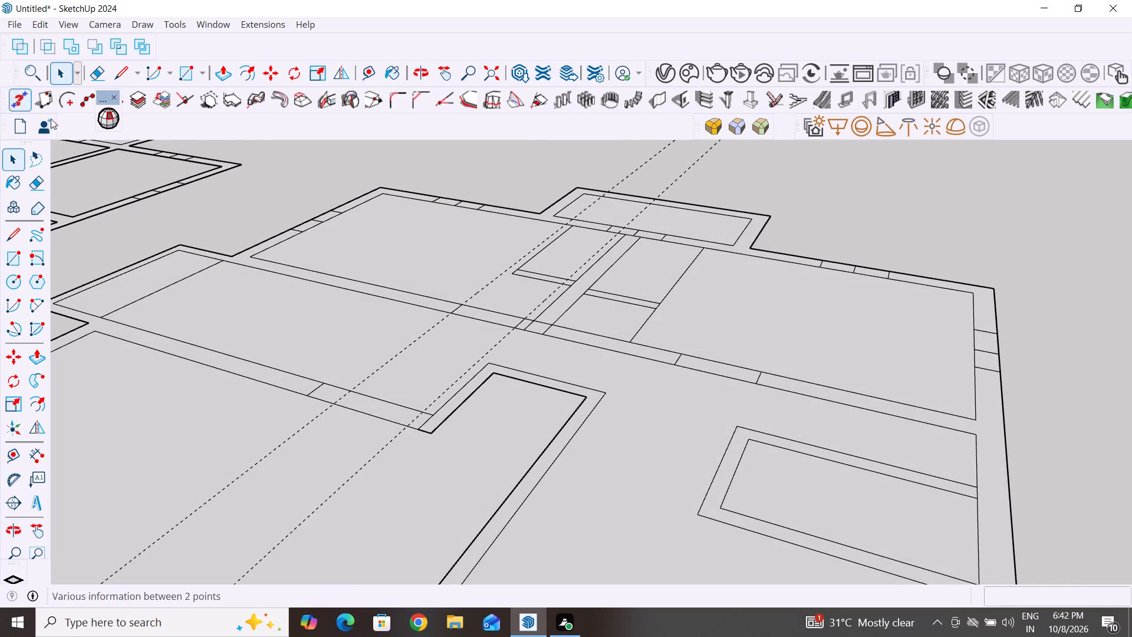
pyautogui.click(98, 74)
pyautogui.moveTo(459, 361); pyautogui.dragTo(465, 374, button='middle')
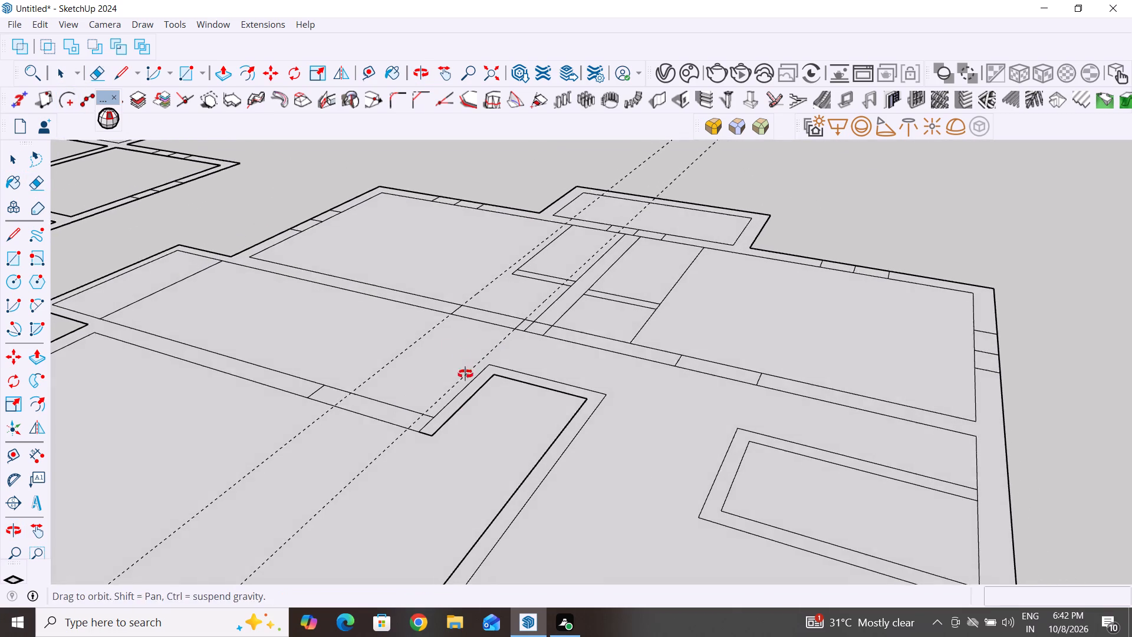
pyautogui.moveTo(465, 374); pyautogui.dragTo(487, 448, button='middle')
pyautogui.moveTo(514, 342); pyautogui.dragTo(490, 396)
pyautogui.scroll(4, 537, 376)
pyautogui.click(537, 376)
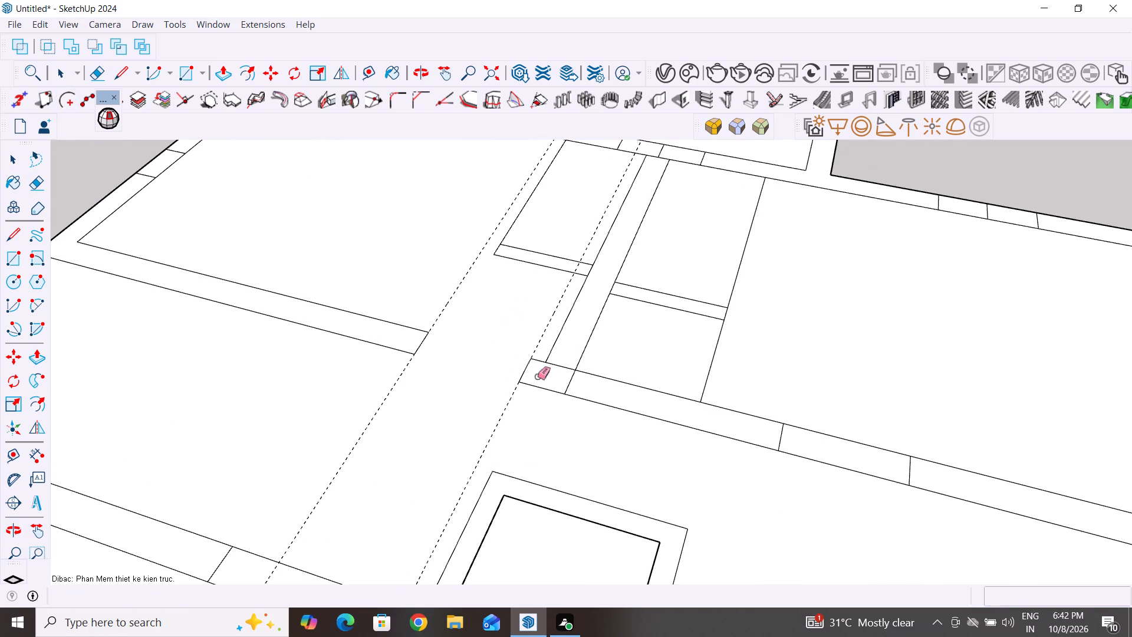
pyautogui.click(558, 367)
pyautogui.click(569, 377)
pyautogui.click(571, 377)
# Erase the short line crossing the lower hall wall at its right-hand corner.
pyautogui.scroll(-6, 643, 392)
pyautogui.click(528, 515)
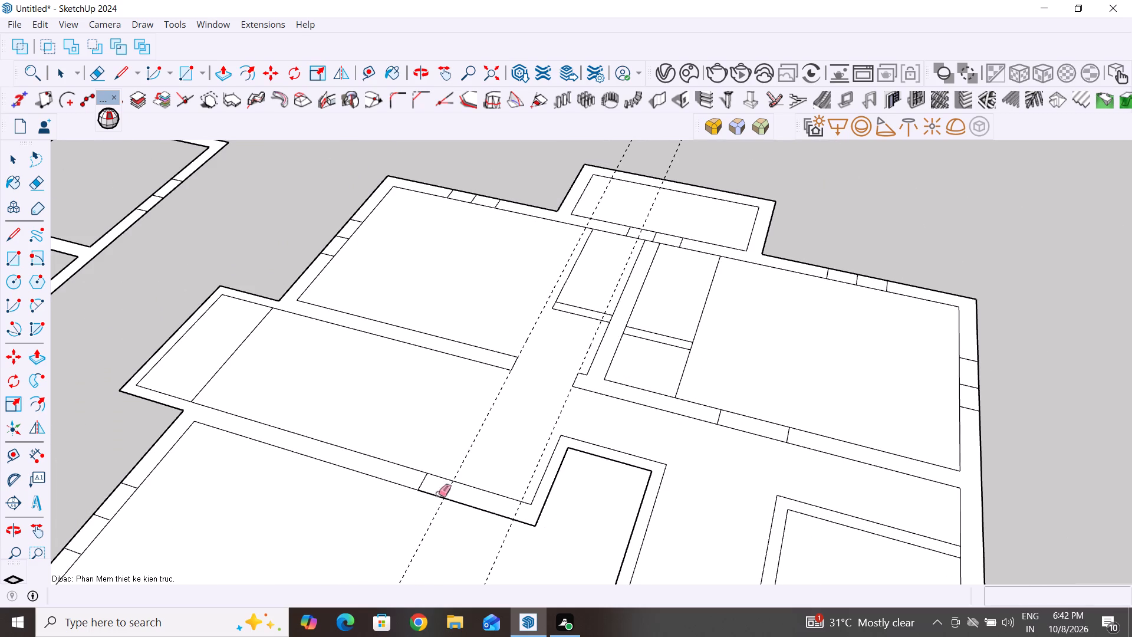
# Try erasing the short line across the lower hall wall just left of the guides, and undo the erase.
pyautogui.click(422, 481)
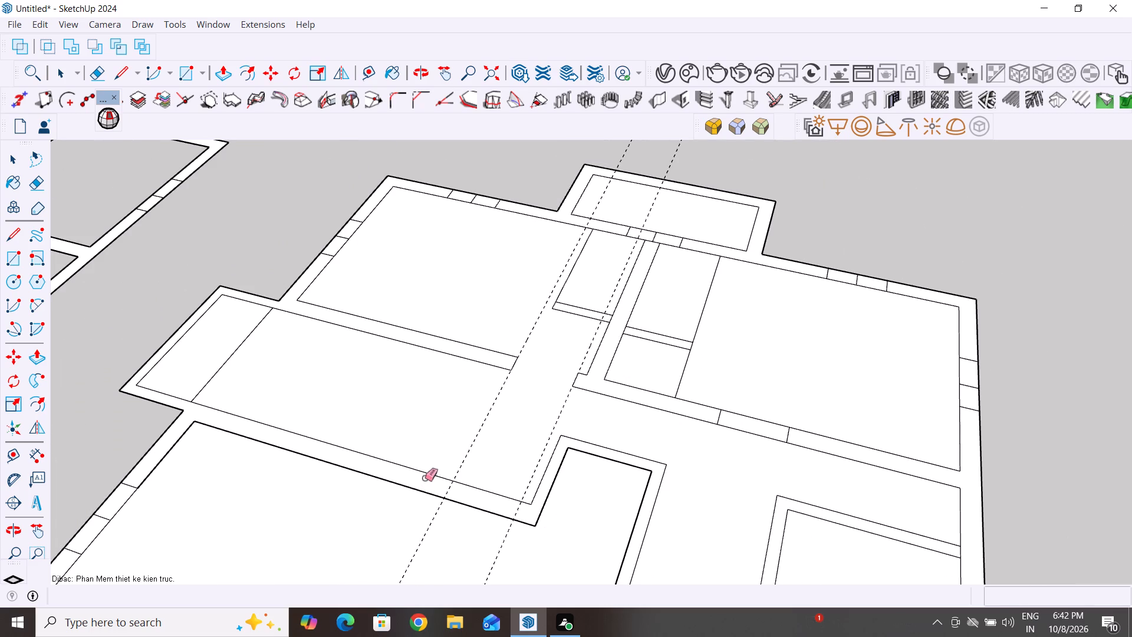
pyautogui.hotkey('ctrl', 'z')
# Draw lines across the lower hall wall's thickness along both vertical guides to mark the opposite opening.
pyautogui.click(13, 231)
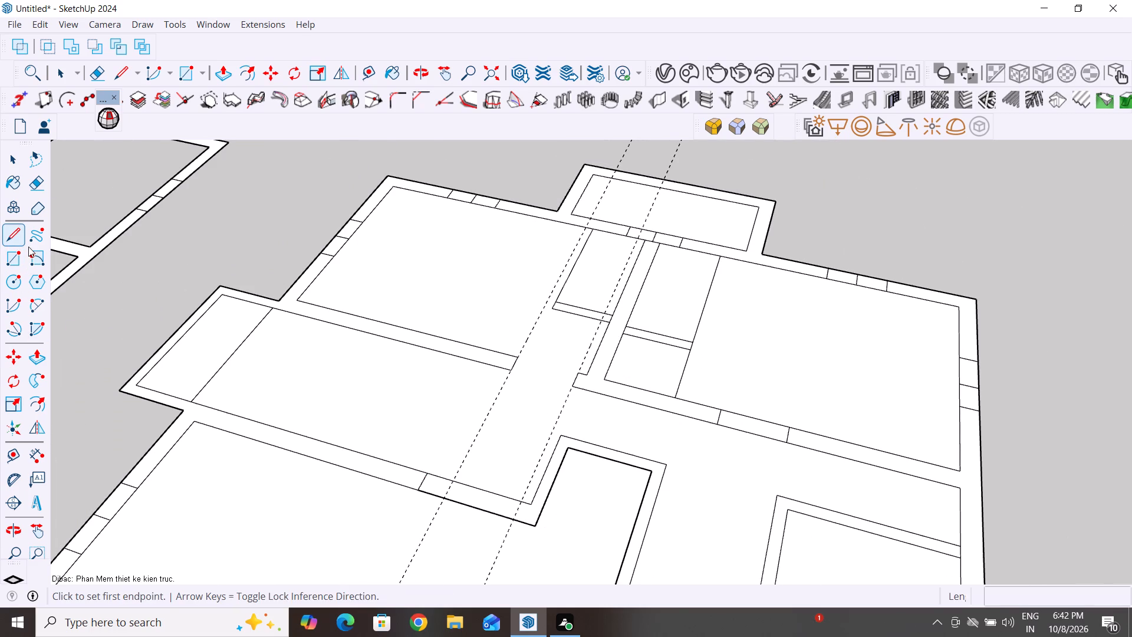
pyautogui.scroll(4, 484, 533)
pyautogui.click(426, 480)
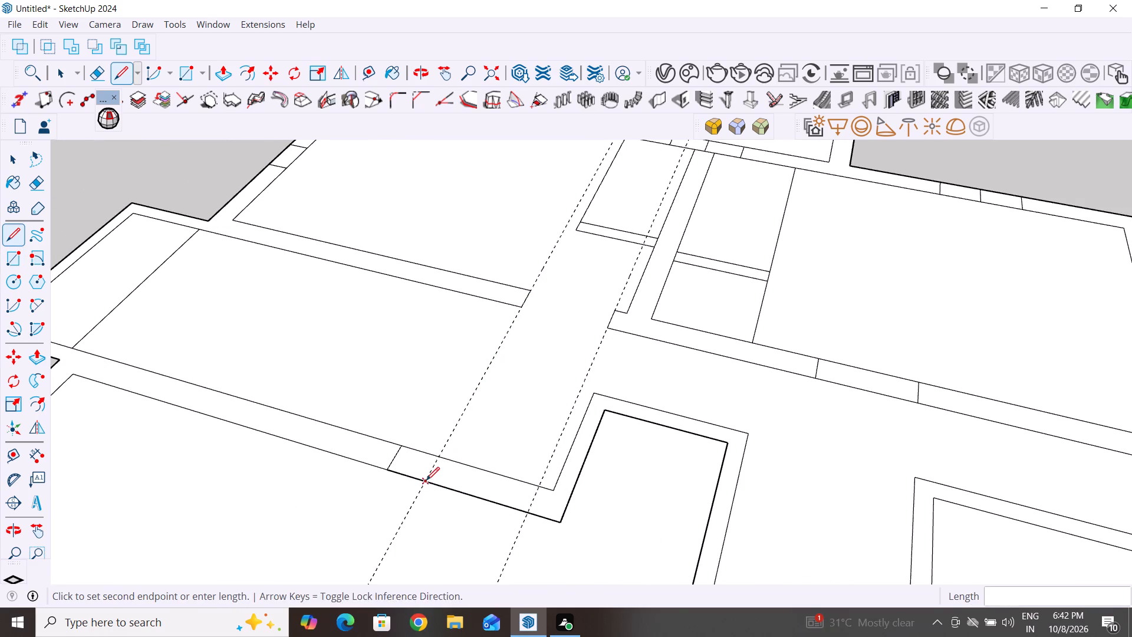
pyautogui.click(441, 458)
pyautogui.press('space')
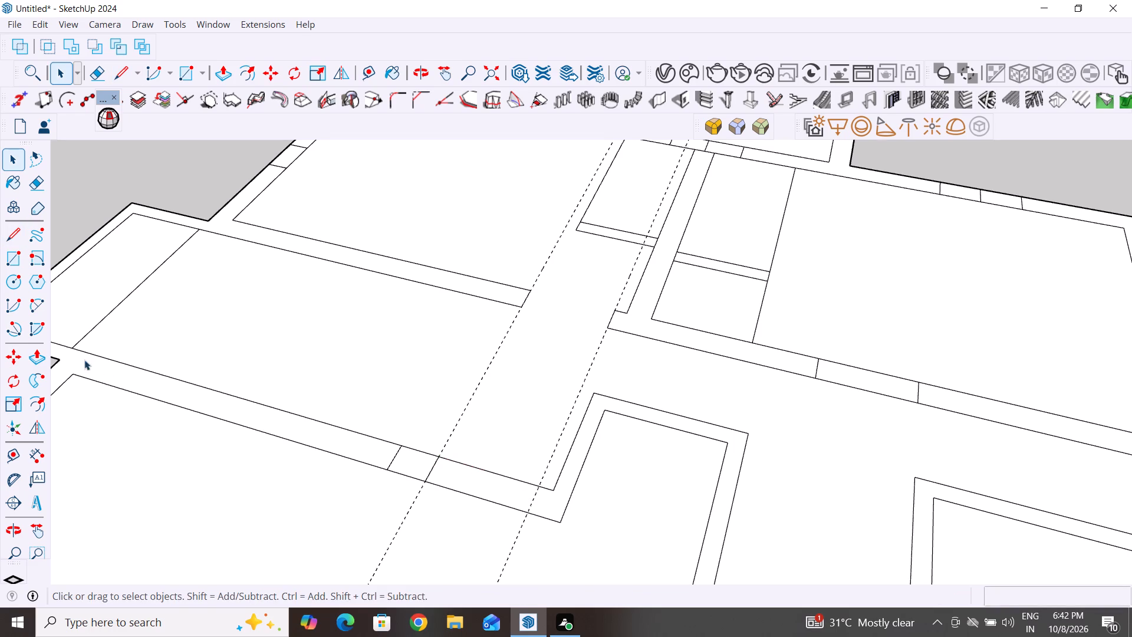
pyautogui.click(7, 234)
pyautogui.click(525, 514)
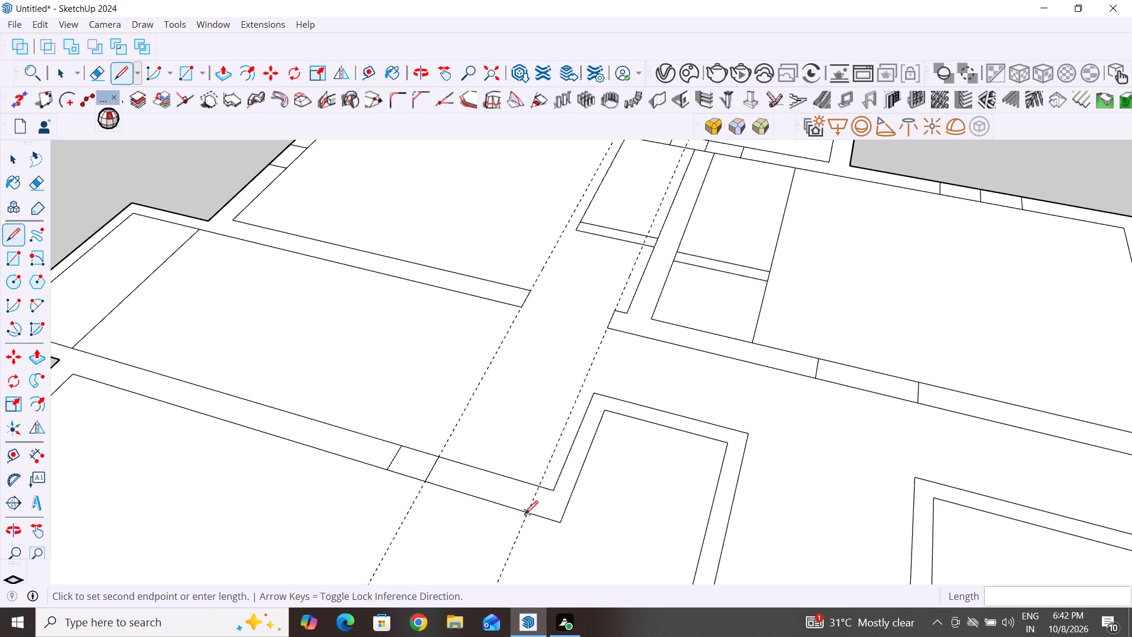
pyautogui.click(541, 488)
pyautogui.click(20, 160)
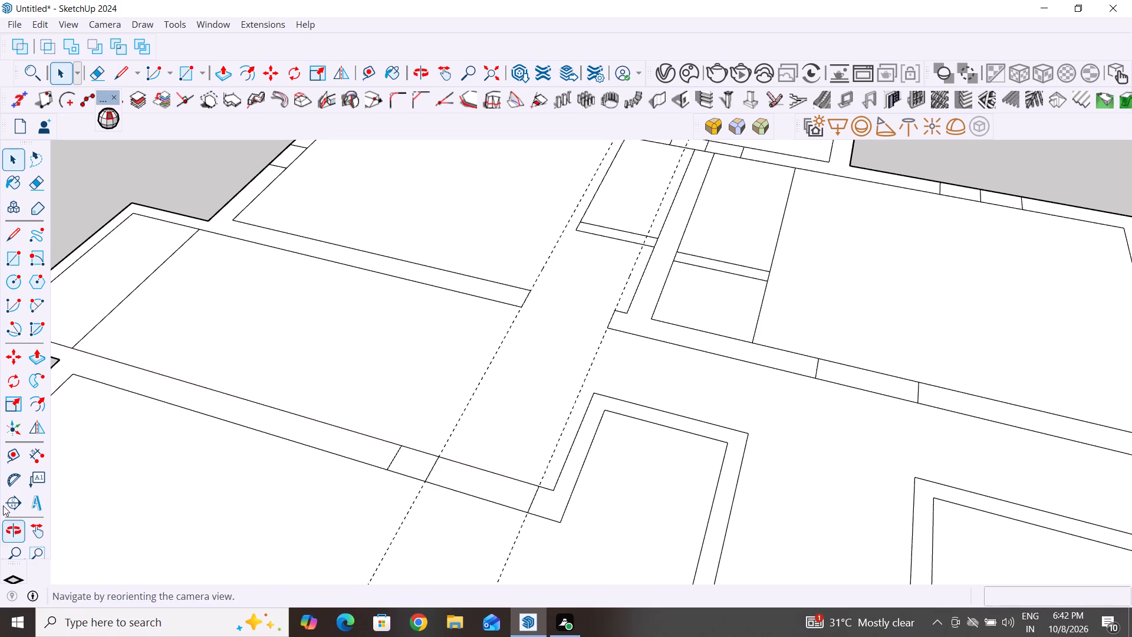
# Erase the lower hall wall's two edges between the vertical guides to open the passage.
pyautogui.click(93, 68)
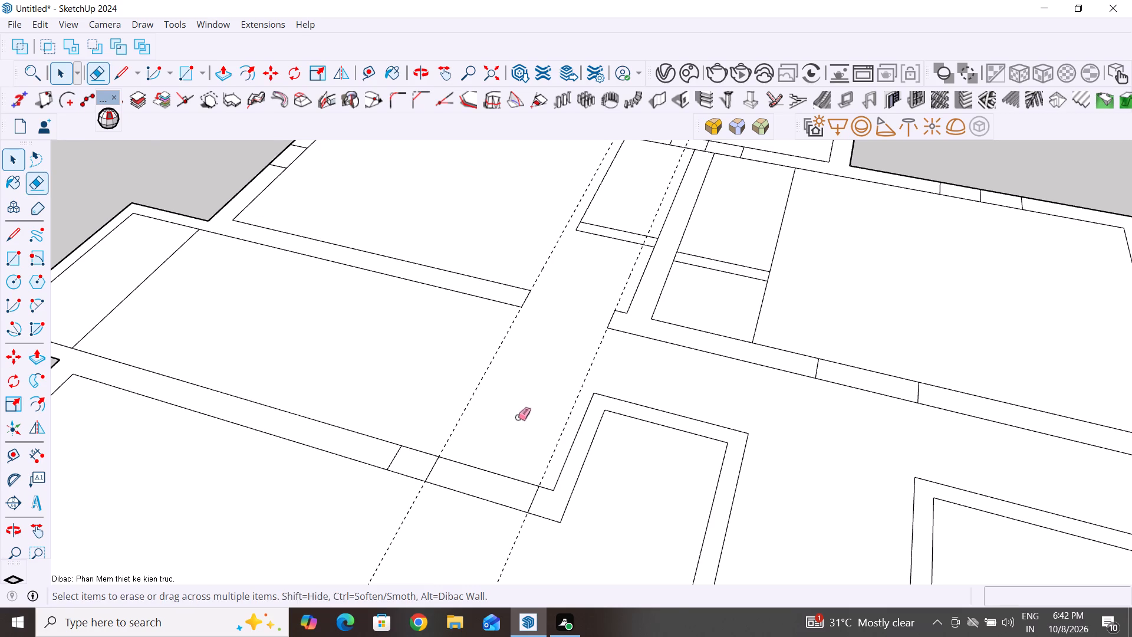
pyautogui.moveTo(514, 423); pyautogui.dragTo(442, 531)
# Erase the upper hall wall's edges between the door marks of the right-hand upper room.
pyautogui.scroll(-6, 519, 426)
pyautogui.moveTo(493, 482); pyautogui.dragTo(505, 545, button='middle')
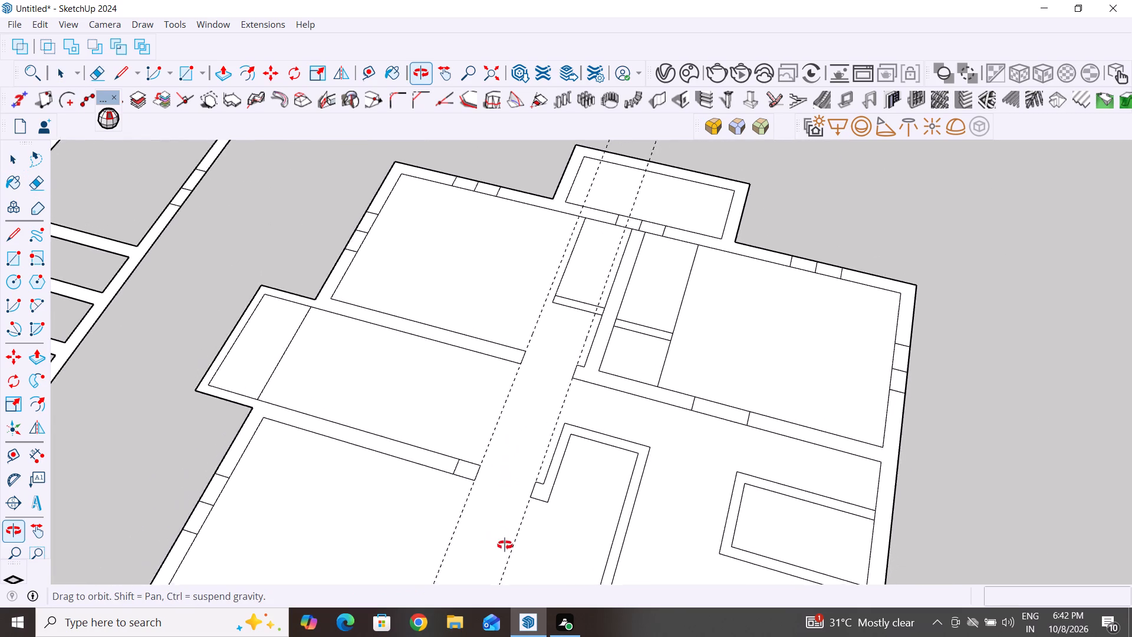
pyautogui.moveTo(505, 545); pyautogui.dragTo(631, 543, button='middle')
pyautogui.scroll(3, 564, 519)
pyautogui.scroll(-3, 564, 484)
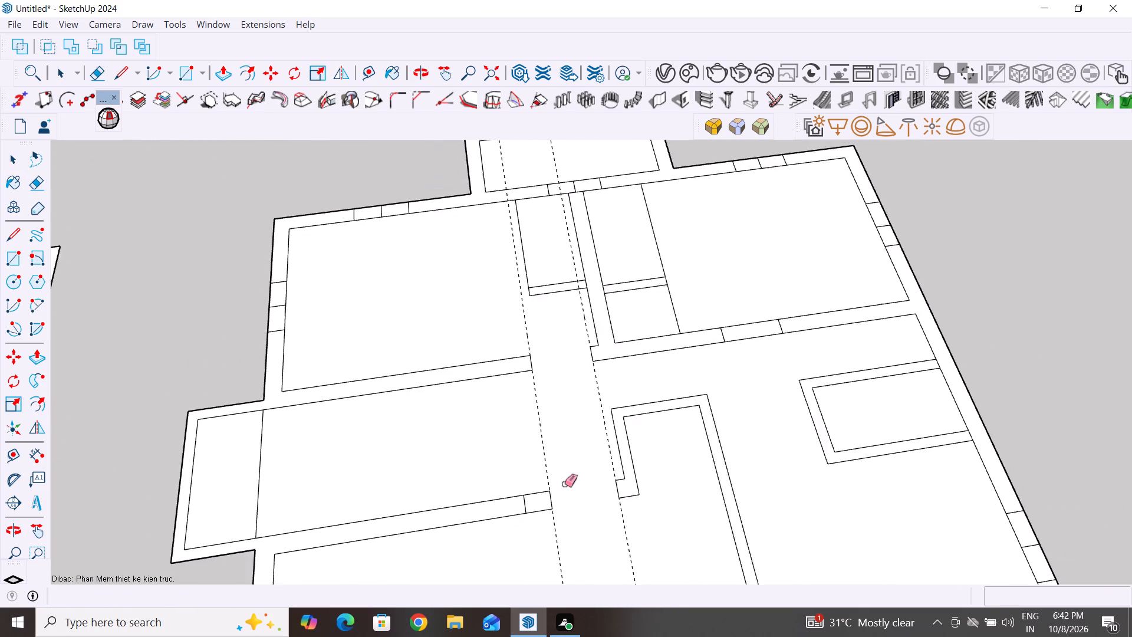
pyautogui.scroll(-3, 564, 484)
pyautogui.moveTo(606, 503); pyautogui.dragTo(561, 504, button='middle')
pyautogui.moveTo(692, 368); pyautogui.dragTo(683, 431)
# Delete all the guides in the model.
pyautogui.scroll(-4, 686, 426)
pyautogui.moveTo(686, 426); pyautogui.dragTo(668, 422, button='middle')
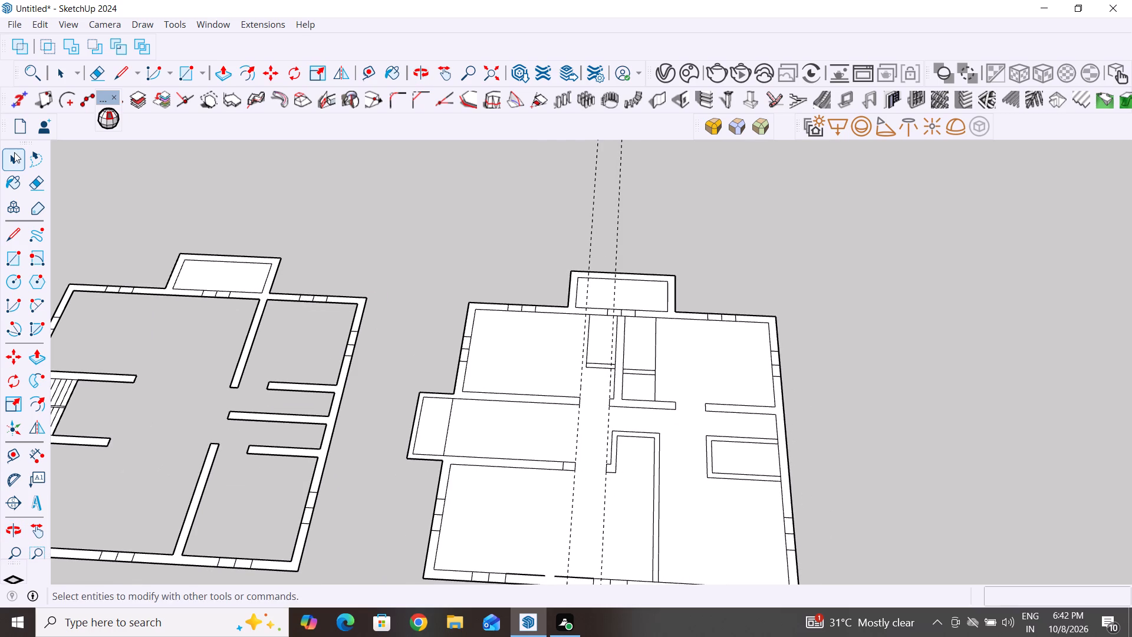
pyautogui.click(14, 152)
pyautogui.click(47, 27)
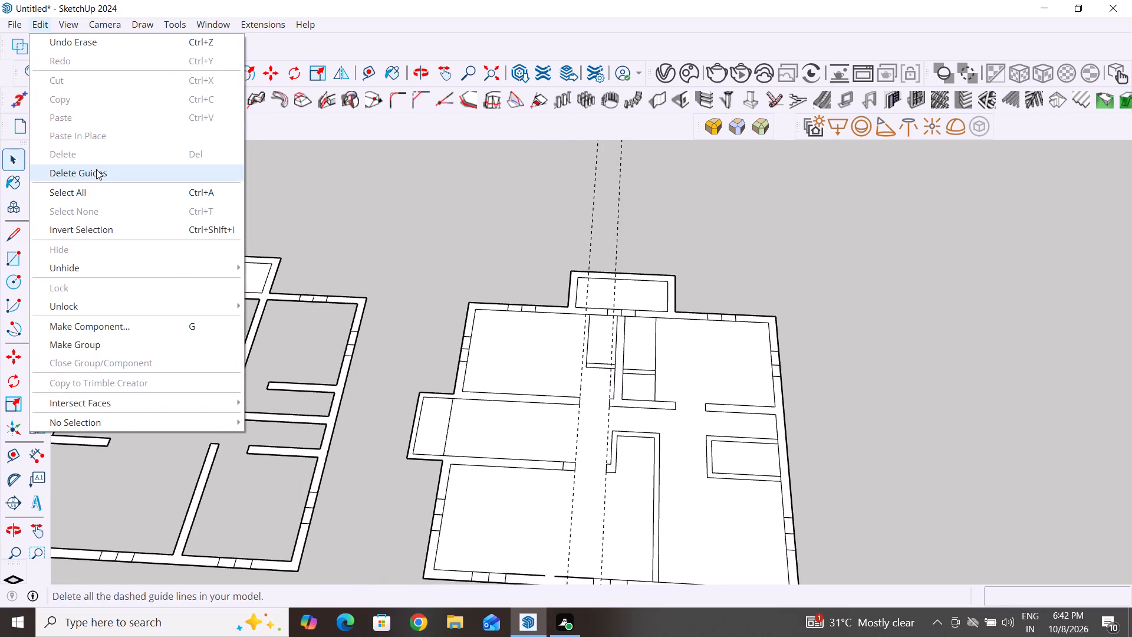
pyautogui.click(96, 169)
# Delete the two broken inner-edge segments of the bottom outer wall between its left and middle windows.
pyautogui.scroll(-3, 406, 258)
pyautogui.moveTo(588, 417); pyautogui.dragTo(606, 445, button='middle')
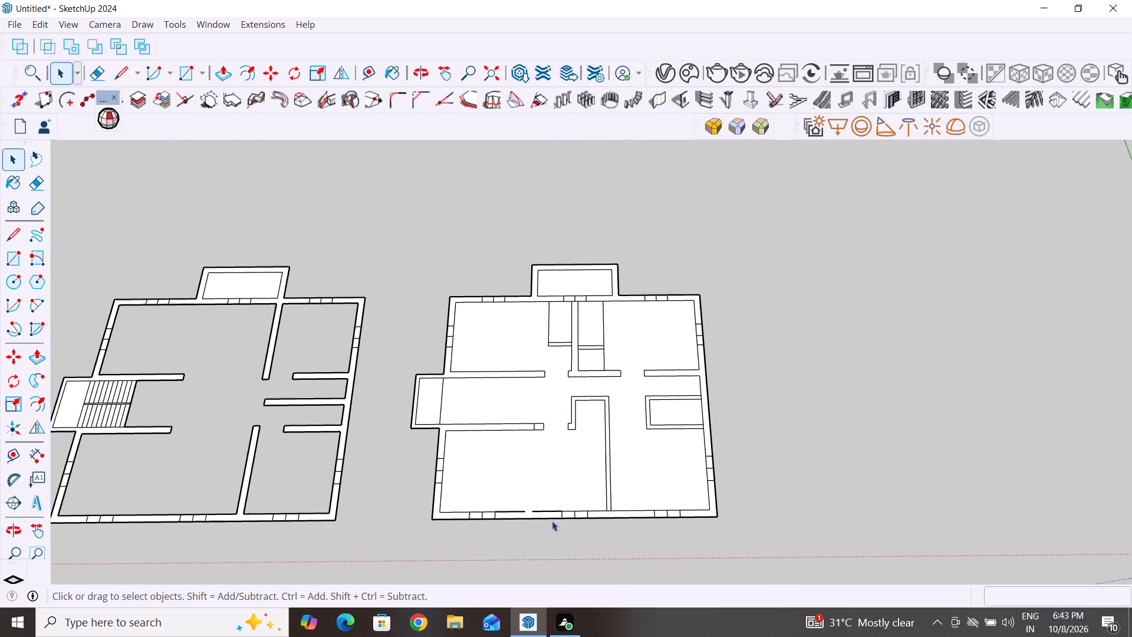
pyautogui.scroll(8, 495, 525)
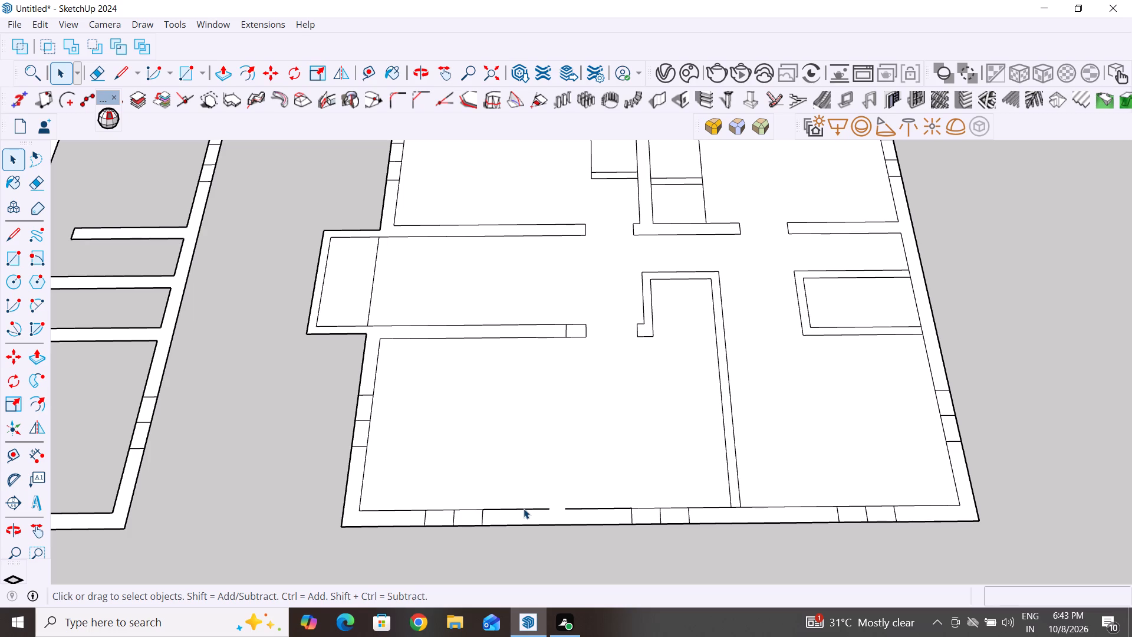
pyautogui.click(524, 508)
pyautogui.press('Delete')
pyautogui.click(585, 508)
pyautogui.press('Delete')
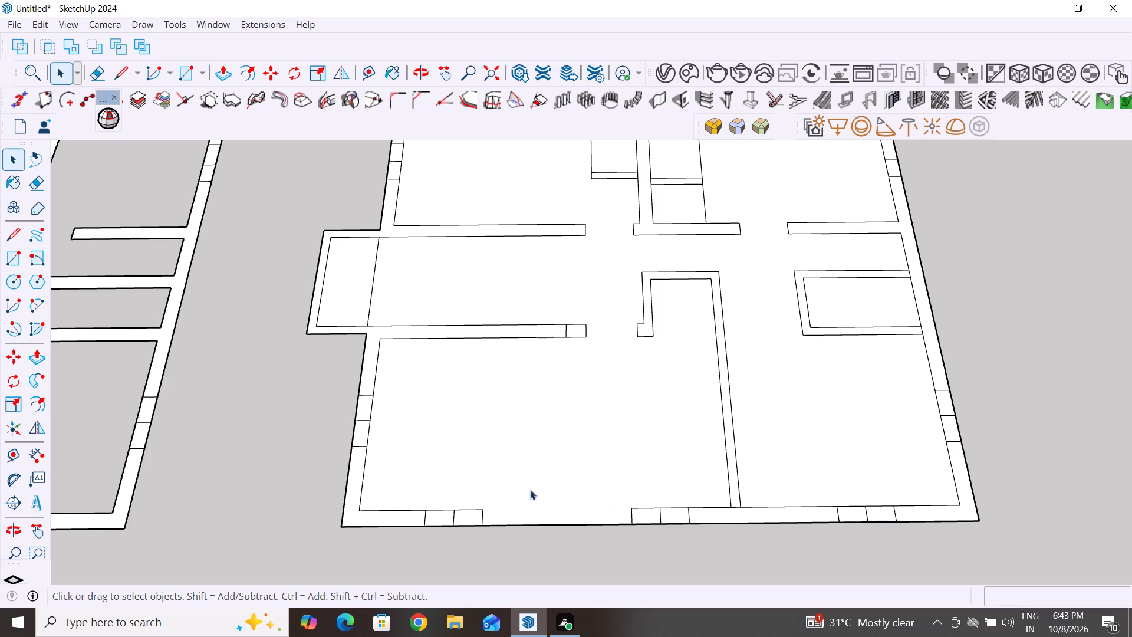
# Draw a 7' 10" line restoring the bottom wall's inner edge between the left and middle windows.
pyautogui.click(13, 238)
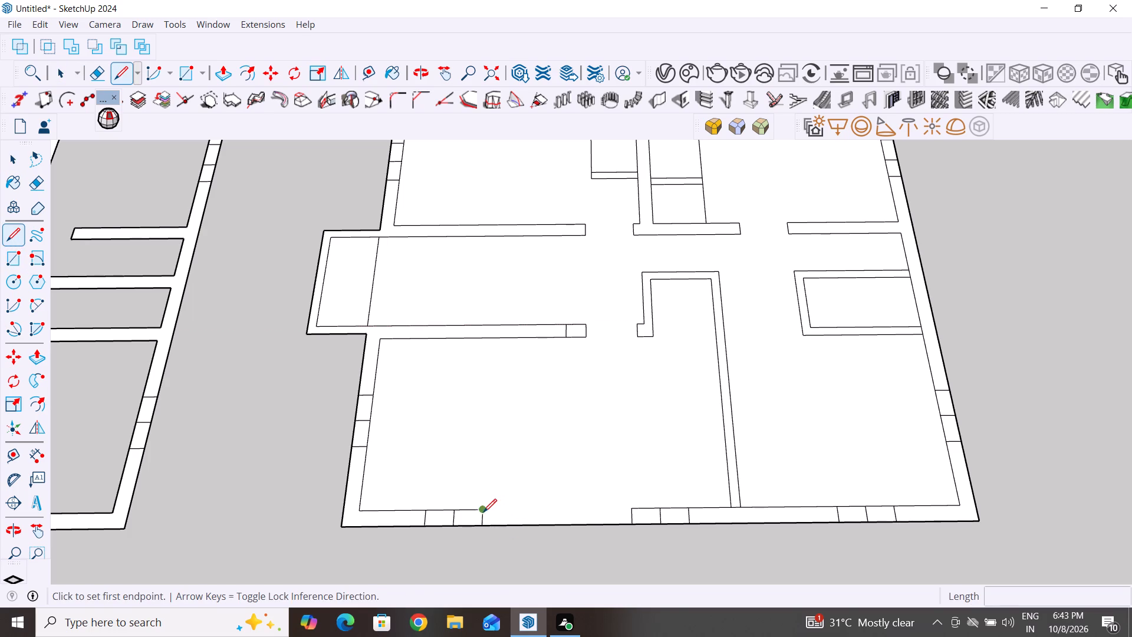
pyautogui.click(482, 512)
pyautogui.click(628, 508)
pyautogui.click(4, 157)
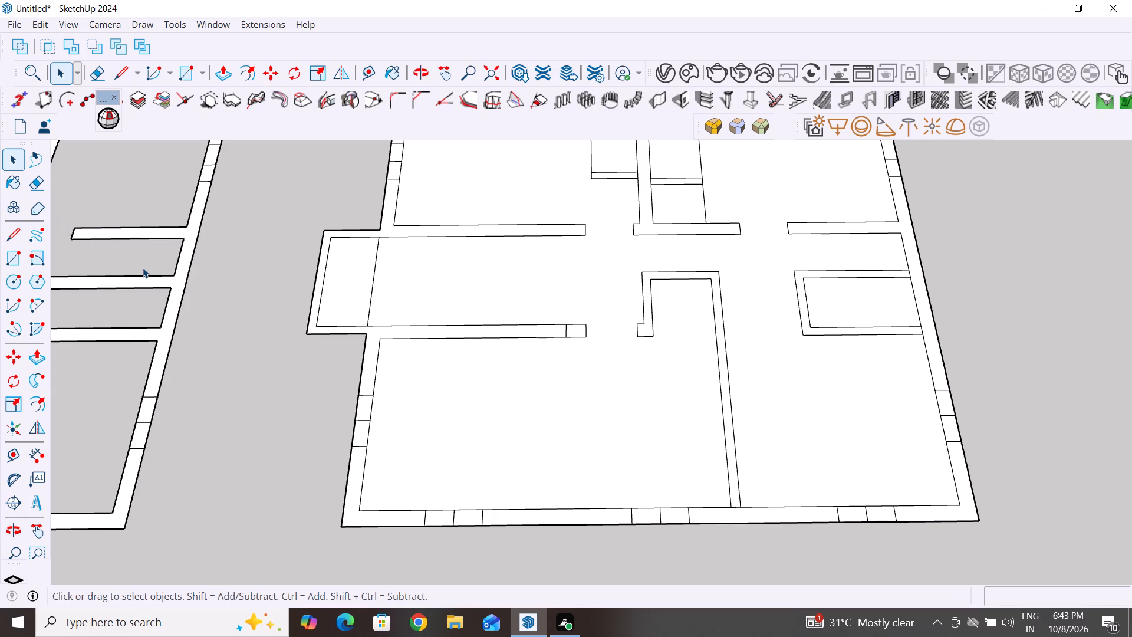
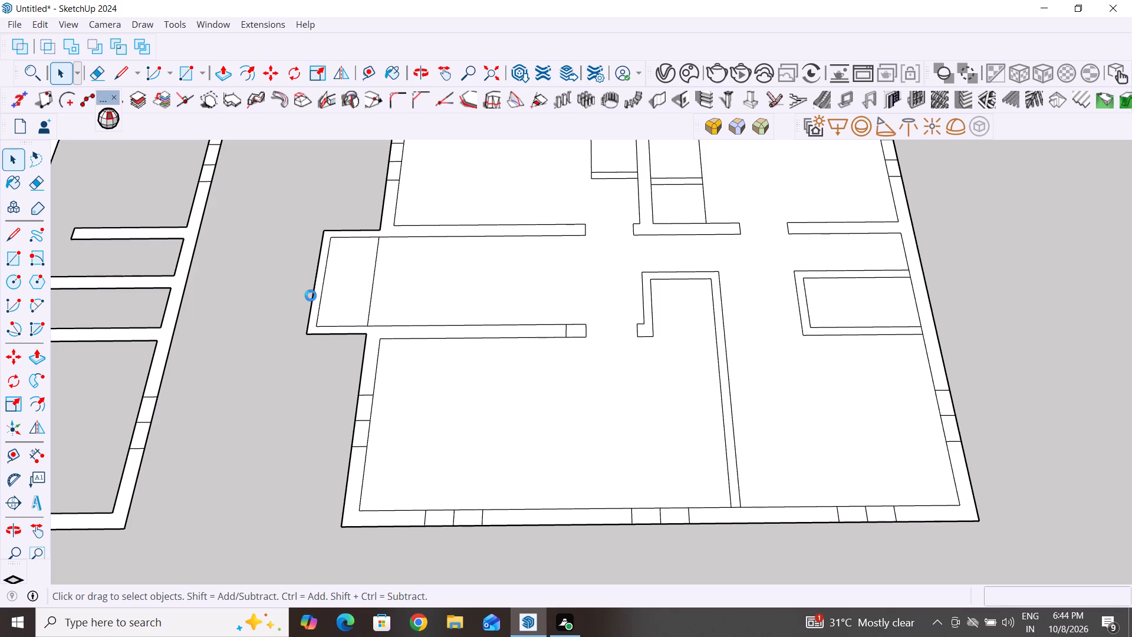
# Delete the large floor face covering the rooms and hall of the right-hand plan.
pyautogui.scroll(-4, 436, 324)
pyautogui.scroll(-5, 641, 320)
pyautogui.click(559, 363)
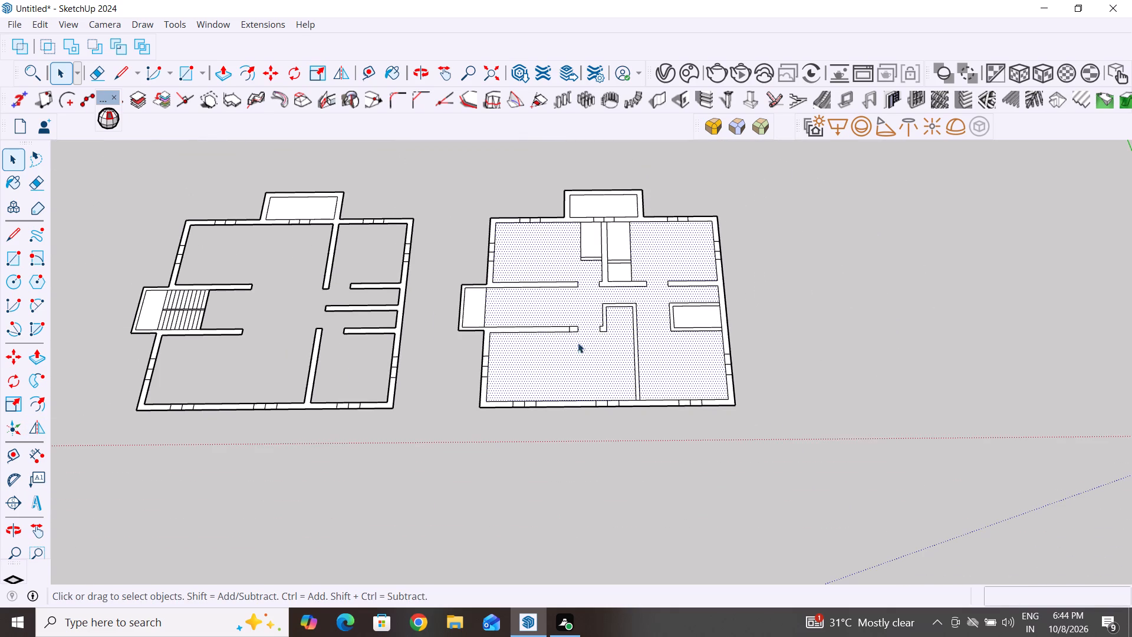
pyautogui.press('Delete')
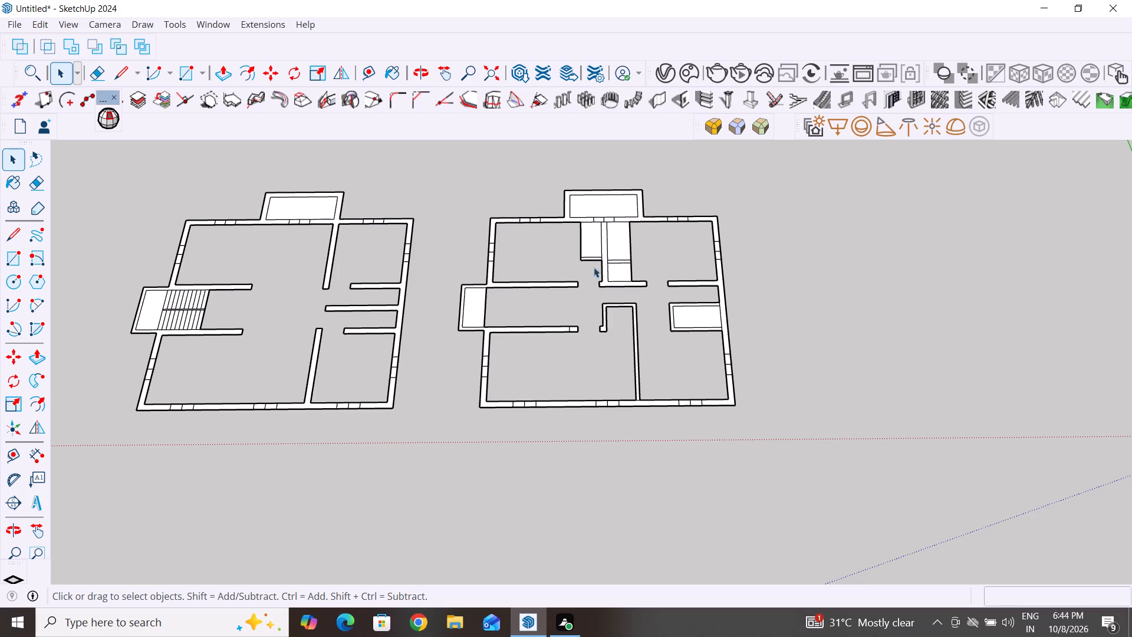
# Delete the faces inside the right-hand plan's small enclosures, by the upper partition and along the right outer wall.
pyautogui.click(596, 248)
pyautogui.click(621, 243)
pyautogui.press('Delete')
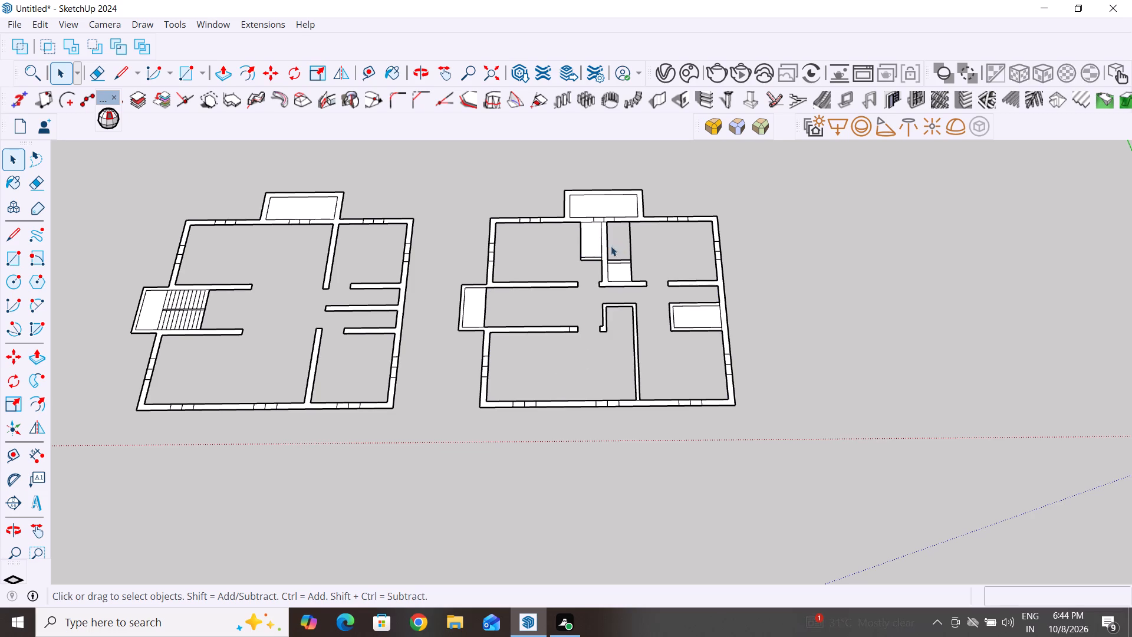
pyautogui.click(591, 247)
pyautogui.press('Delete')
pyautogui.click(616, 271)
pyautogui.press('Delete')
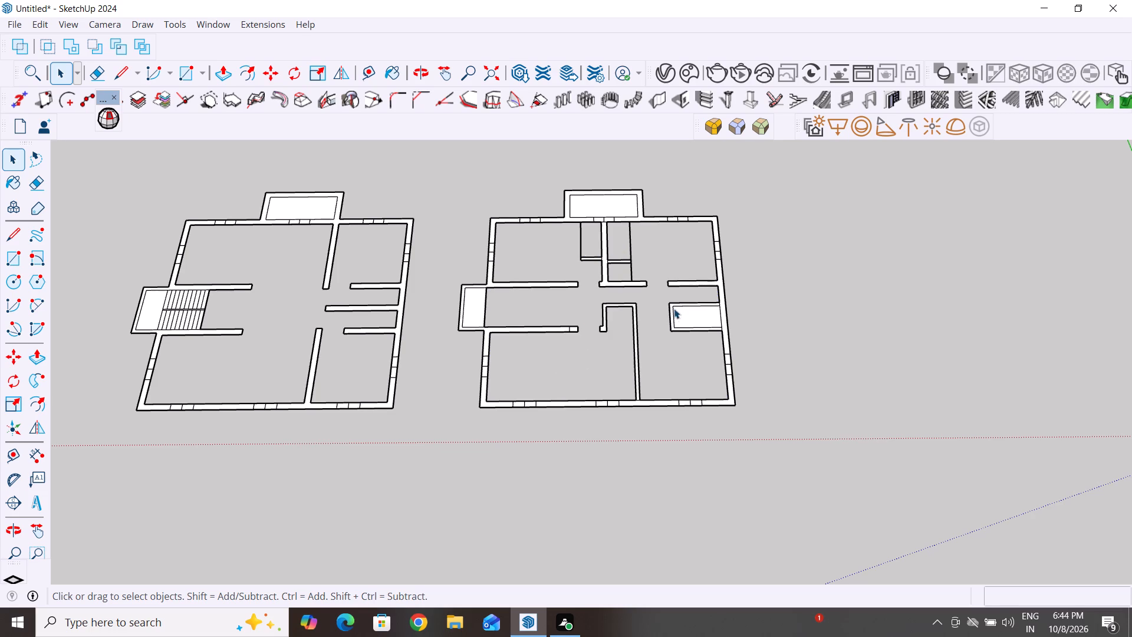
pyautogui.click(697, 314)
pyautogui.press('Delete')
# Delete the landing floor face beside the stairs in the left-hand plan.
pyautogui.moveTo(774, 398); pyautogui.dragTo(772, 409, button='middle')
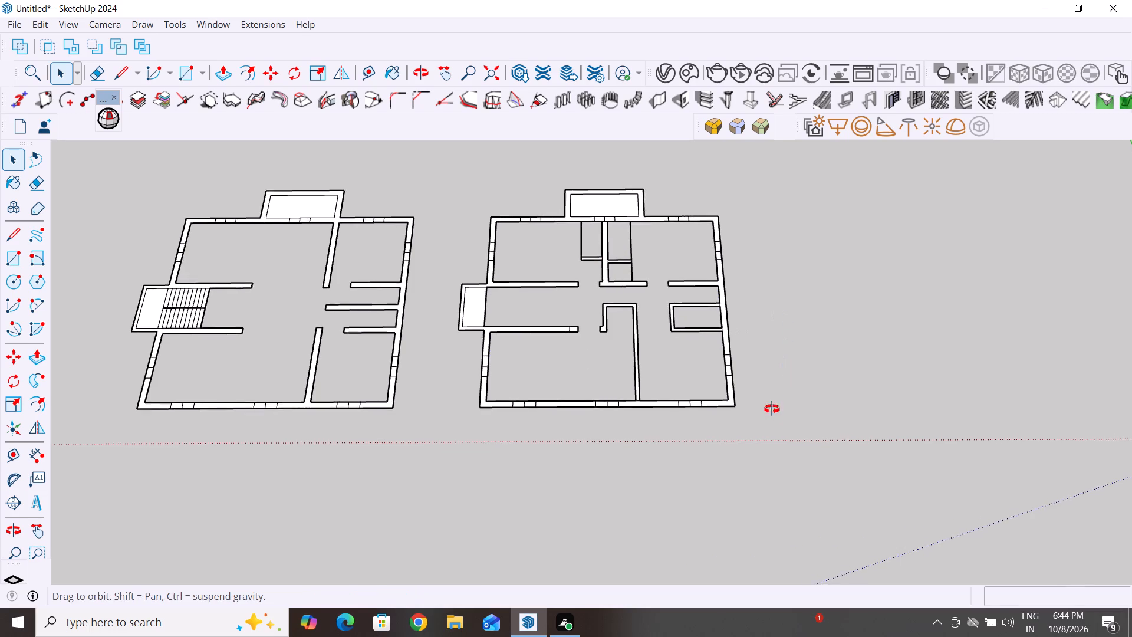
pyautogui.moveTo(772, 409); pyautogui.dragTo(736, 434, button='middle')
pyautogui.scroll(2, 91, 247)
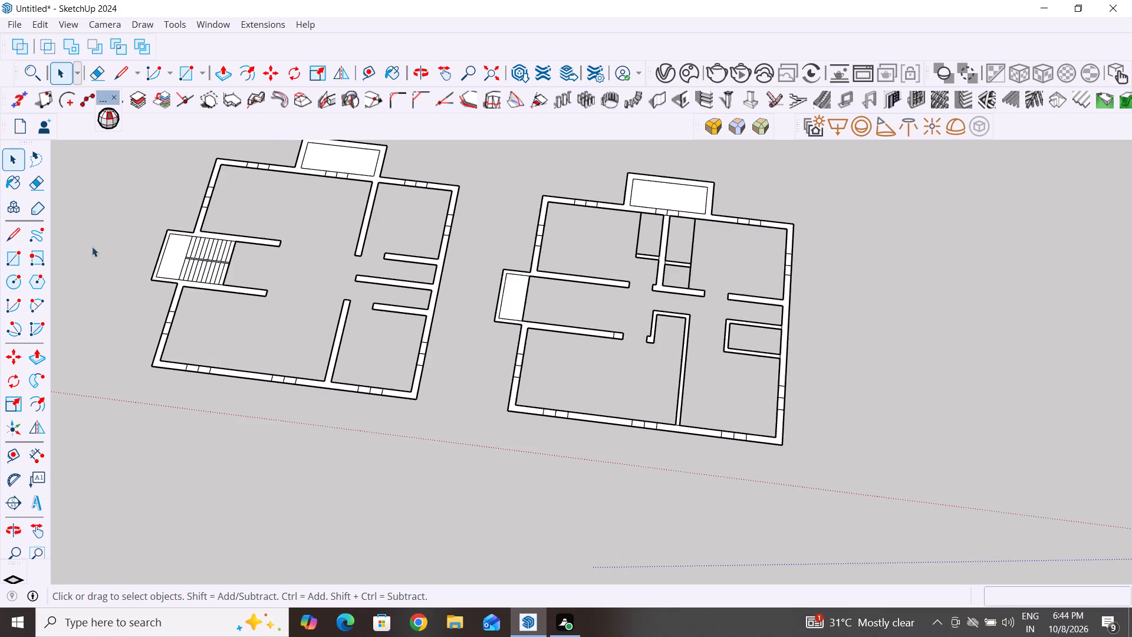
pyautogui.scroll(2, 92, 247)
pyautogui.click(187, 260)
pyautogui.press('Delete')
# Delete the lower stair flight's first tread face next to the landing.
pyautogui.scroll(7, 199, 262)
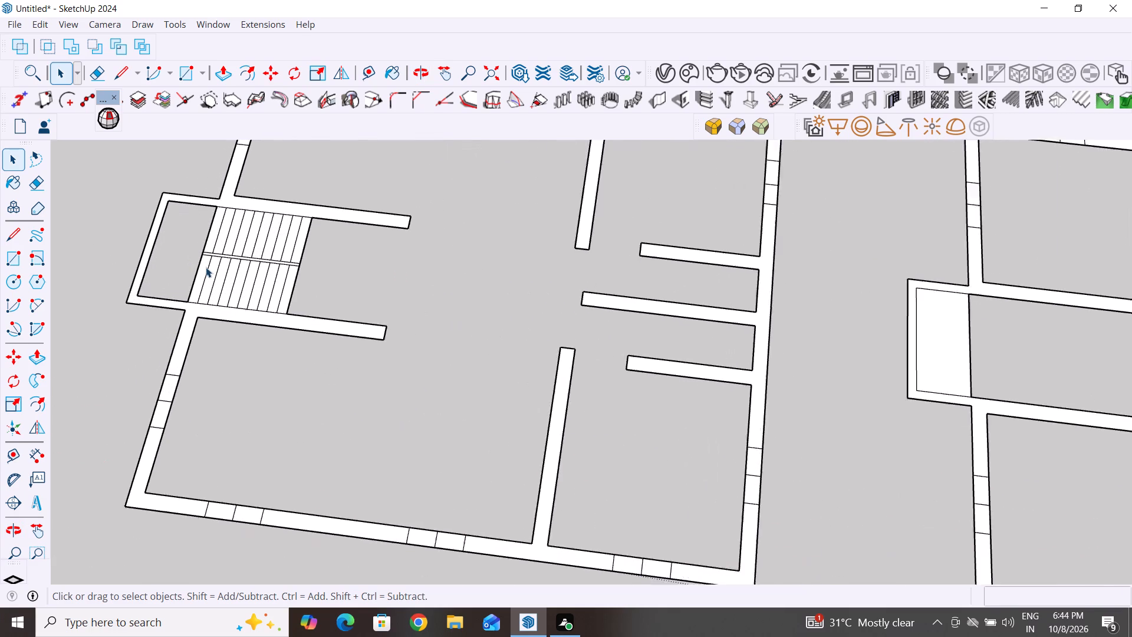
pyautogui.scroll(1, 206, 267)
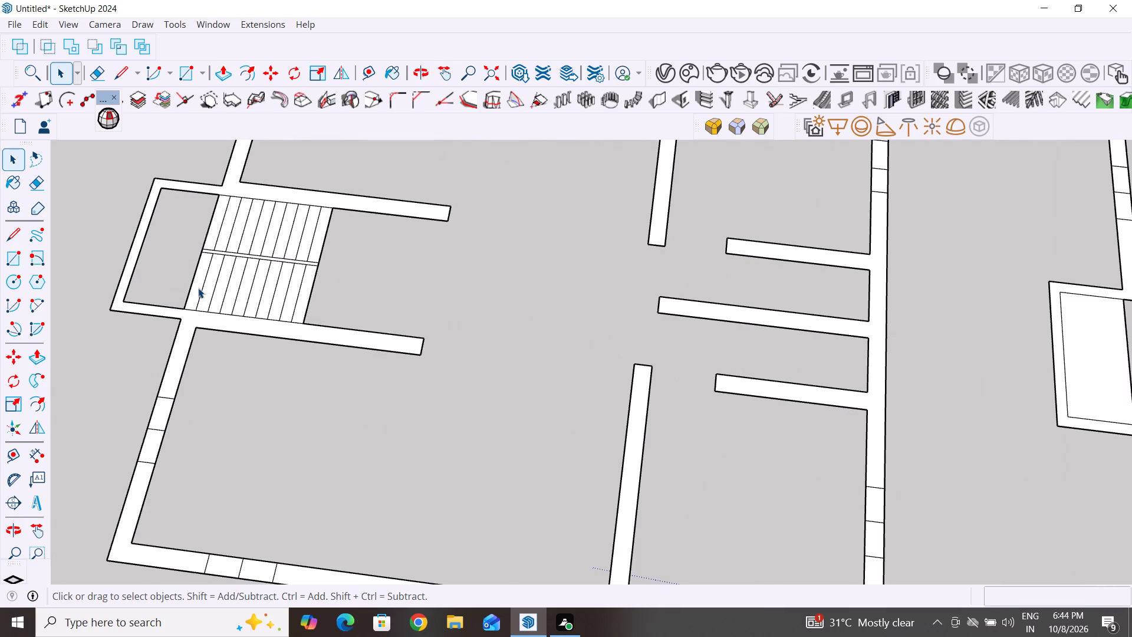
pyautogui.scroll(4, 198, 288)
pyautogui.moveTo(207, 304); pyautogui.dragTo(236, 329, button='middle')
pyautogui.click(179, 333)
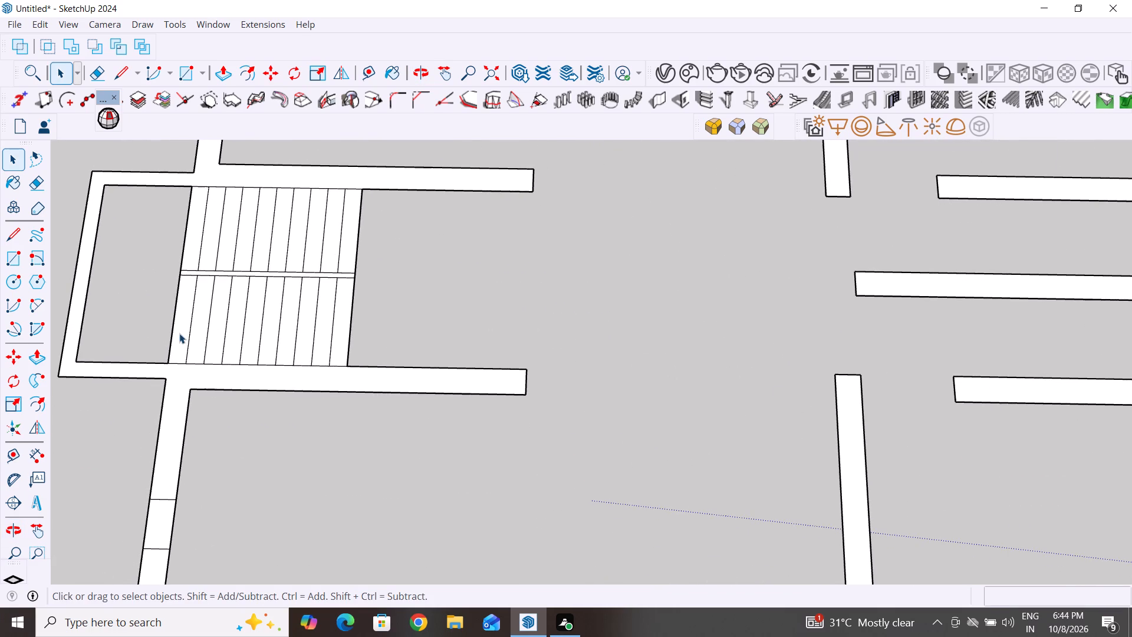
pyautogui.press('Delete')
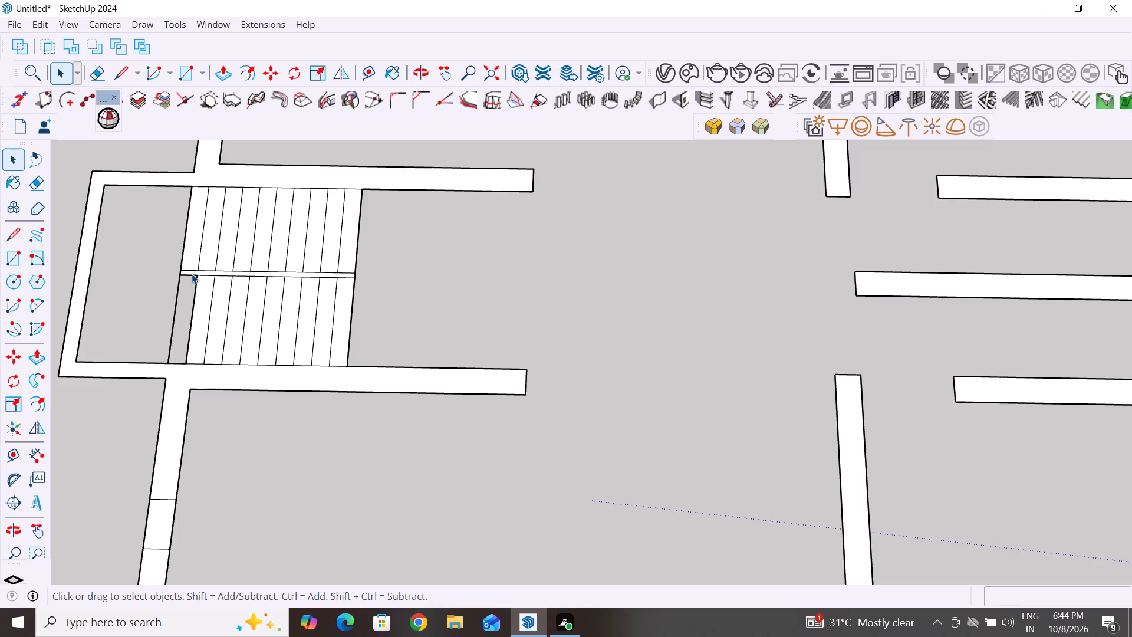
# Delete the upper stair flight's first five tread faces, working from the landing towards the hall.
pyautogui.scroll(3, 192, 274)
pyautogui.click(194, 255)
pyautogui.press('Delete')
pyautogui.click(215, 245)
pyautogui.press('Delete')
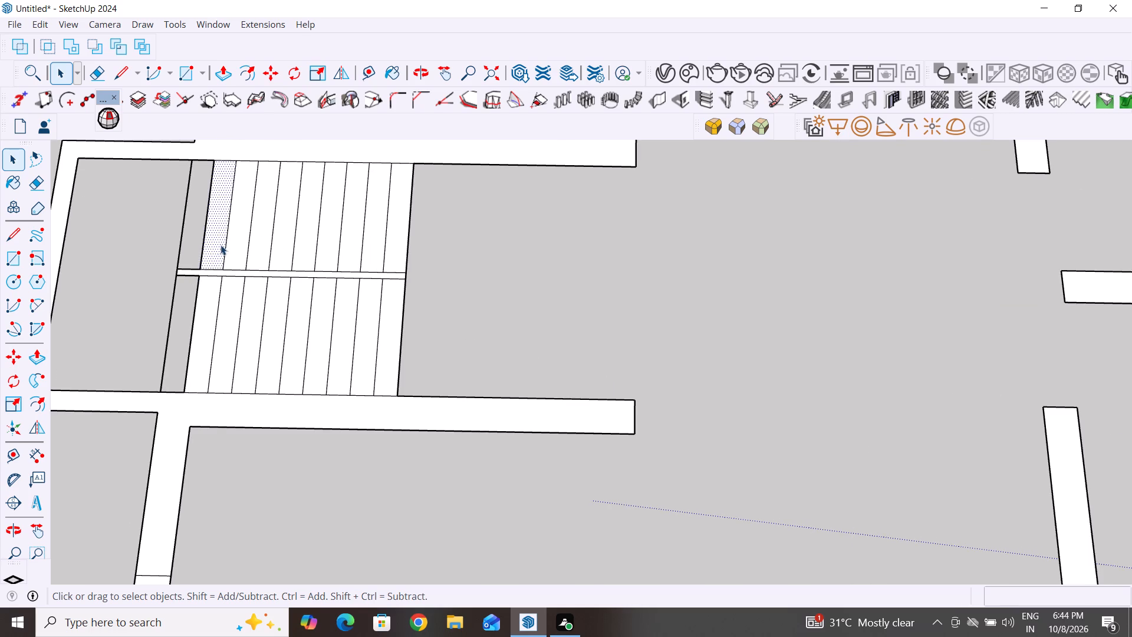
pyautogui.click(235, 244)
pyautogui.press('Delete')
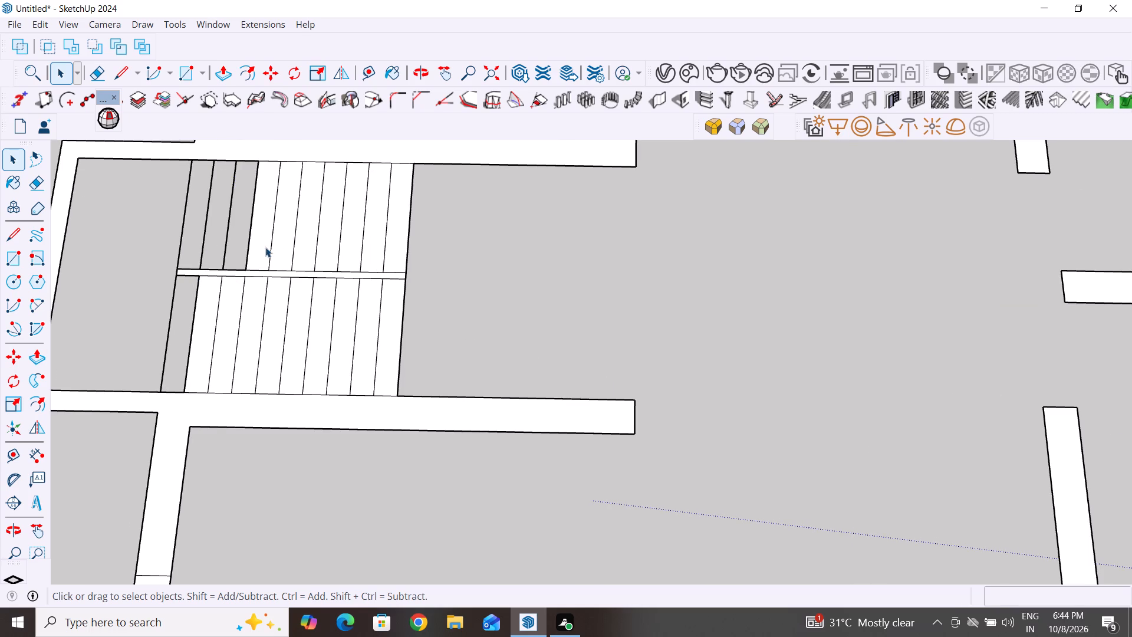
pyautogui.click(265, 247)
pyautogui.press('Delete')
pyautogui.click(284, 238)
pyautogui.press('Delete')
# Delete the remaining five tread faces of the upper stair flight on the hall side.
pyautogui.click(309, 238)
pyautogui.press('Delete')
pyautogui.click(332, 234)
pyautogui.press('Delete')
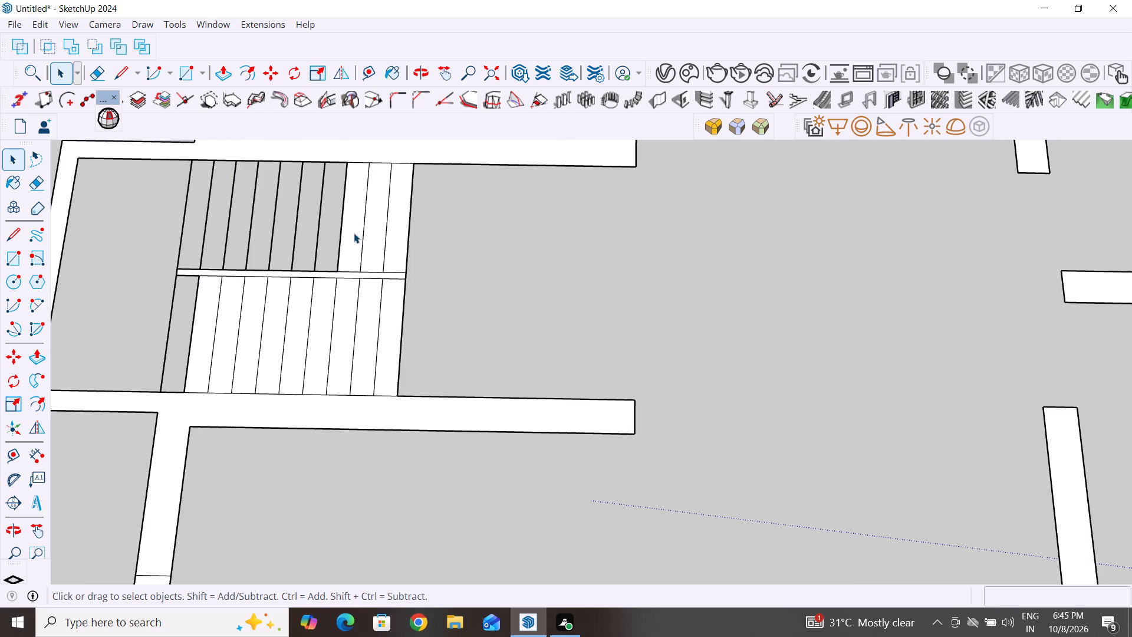
pyautogui.click(354, 233)
pyautogui.press('Delete')
pyautogui.click(371, 235)
pyautogui.press('Delete')
pyautogui.click(387, 239)
pyautogui.click(397, 237)
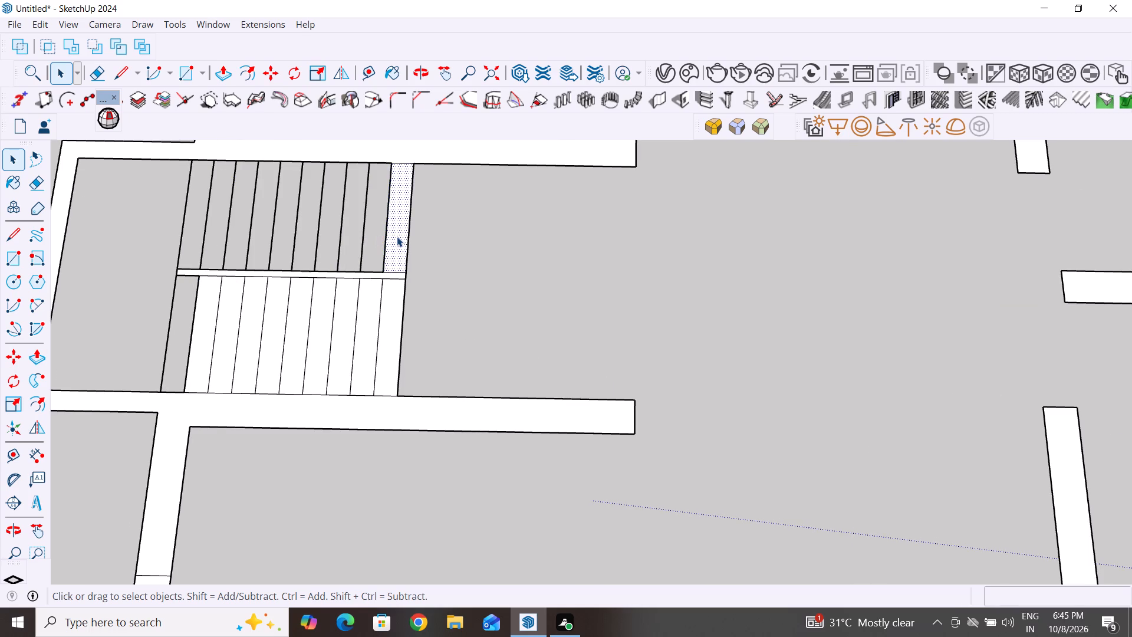
pyautogui.press('Delete')
# Delete the lower stair flight's second to fifth tread faces, counted from the landing.
pyautogui.click(208, 303)
pyautogui.press('Delete')
pyautogui.click(228, 306)
pyautogui.click(248, 307)
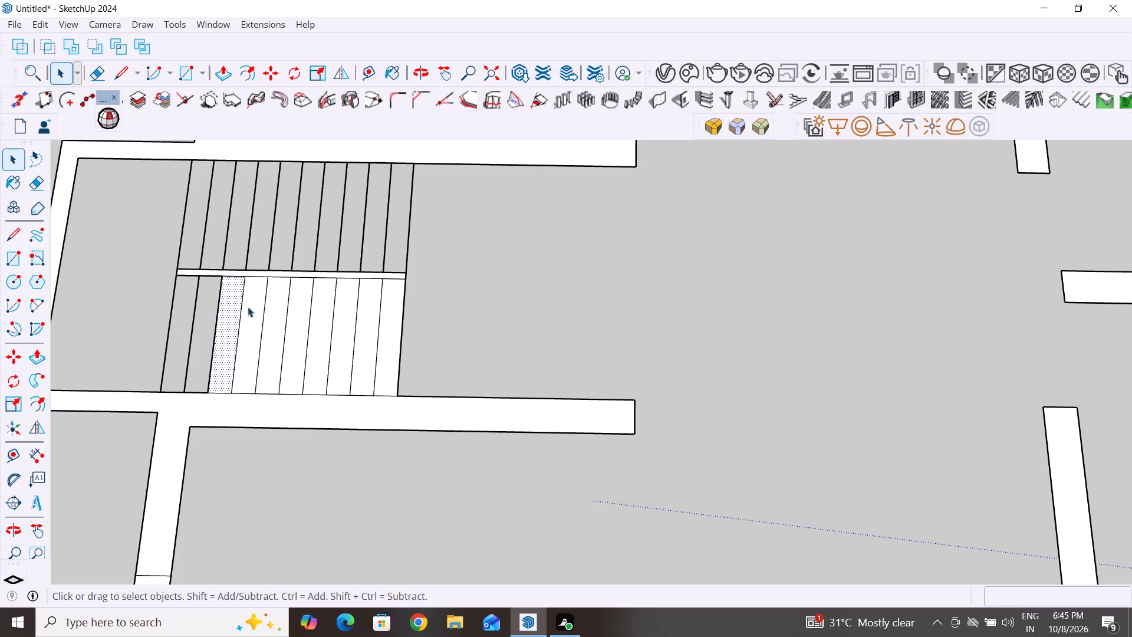
pyautogui.press('Delete')
pyautogui.click(228, 313)
pyautogui.press('Delete')
pyautogui.click(268, 317)
pyautogui.press('Delete')
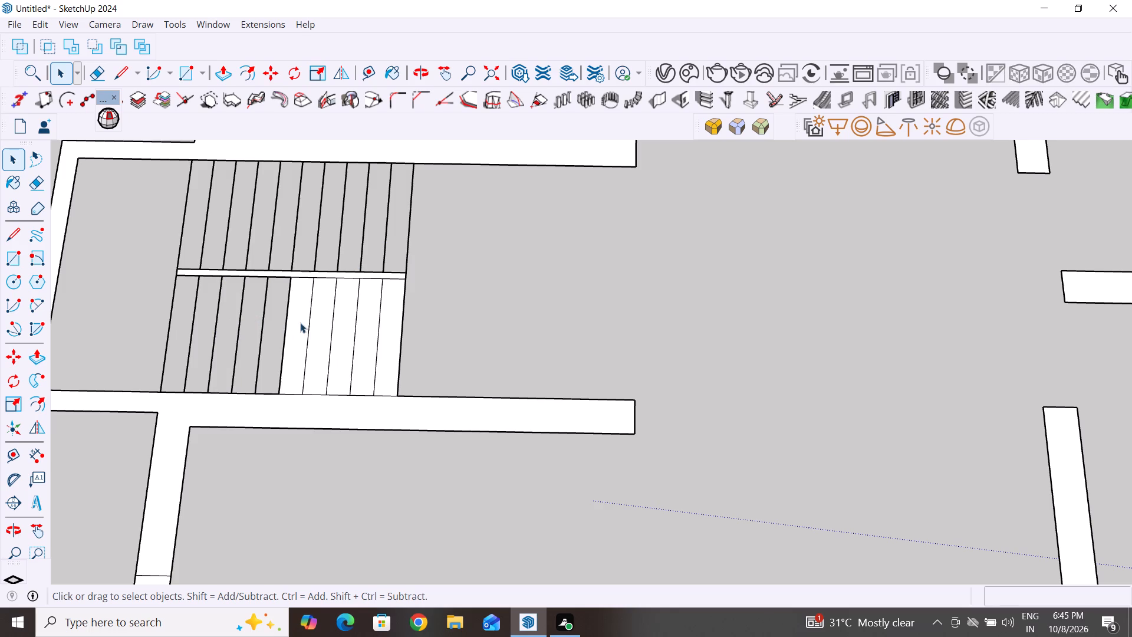
# Delete the last five tread faces of the lower stair flight towards the hall.
pyautogui.click(300, 323)
pyautogui.press('Delete')
pyautogui.click(330, 326)
pyautogui.press('Delete')
pyautogui.click(348, 323)
pyautogui.press('Delete')
pyautogui.click(371, 326)
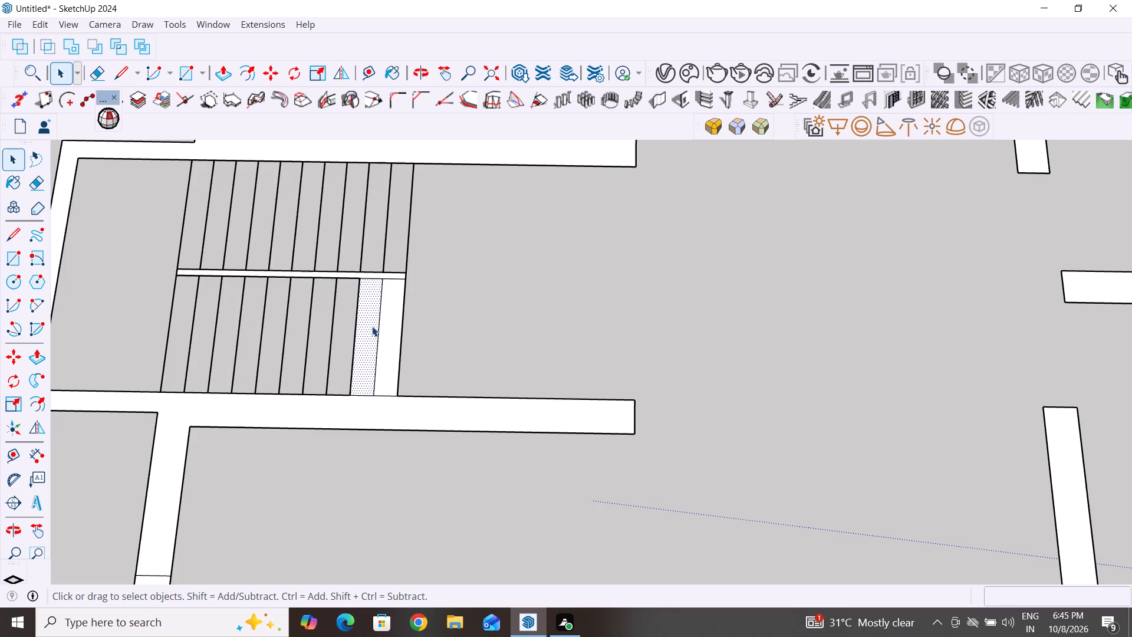
pyautogui.press('Delete')
pyautogui.click(393, 330)
pyautogui.press('Delete')
# Delete the narrow strip face between the two stair flights.
pyautogui.click(391, 275)
pyautogui.press('Delete')
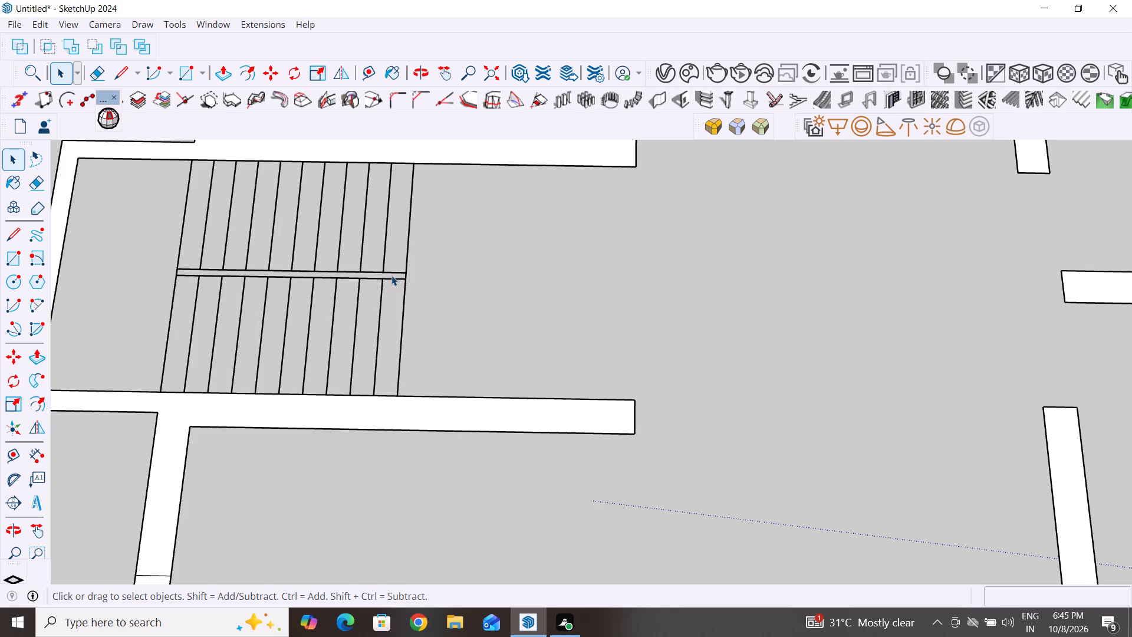
# Delete the left plan's bottom-wall face between its left and middle windows, plus the left window's right-half face.
pyautogui.scroll(-14, 245, 371)
pyautogui.scroll(-7, 245, 371)
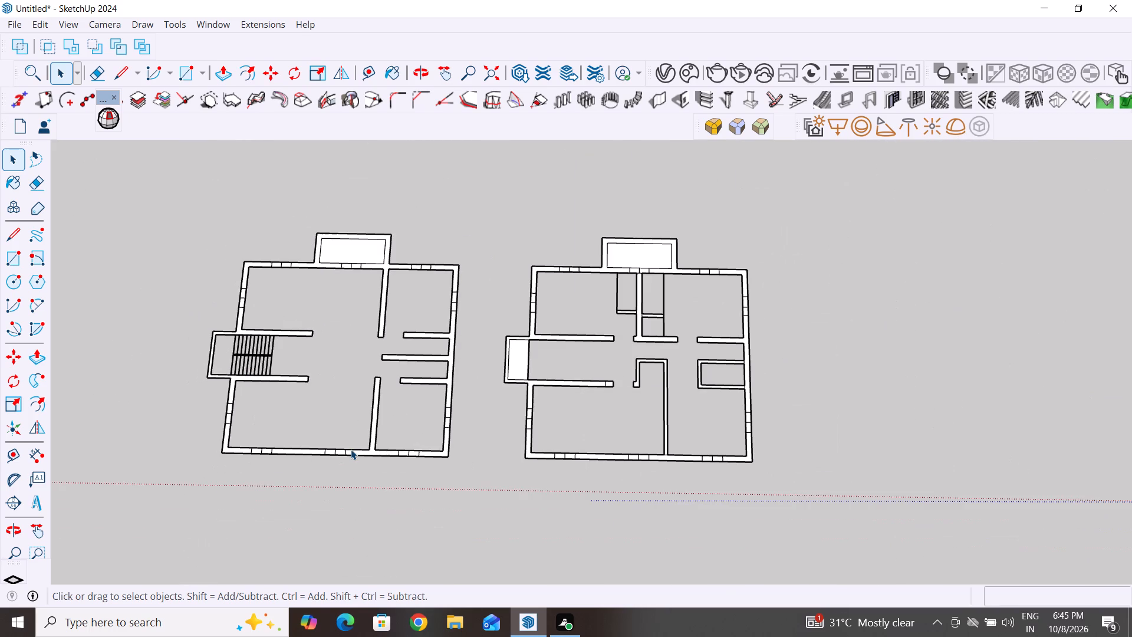
pyautogui.scroll(5, 284, 461)
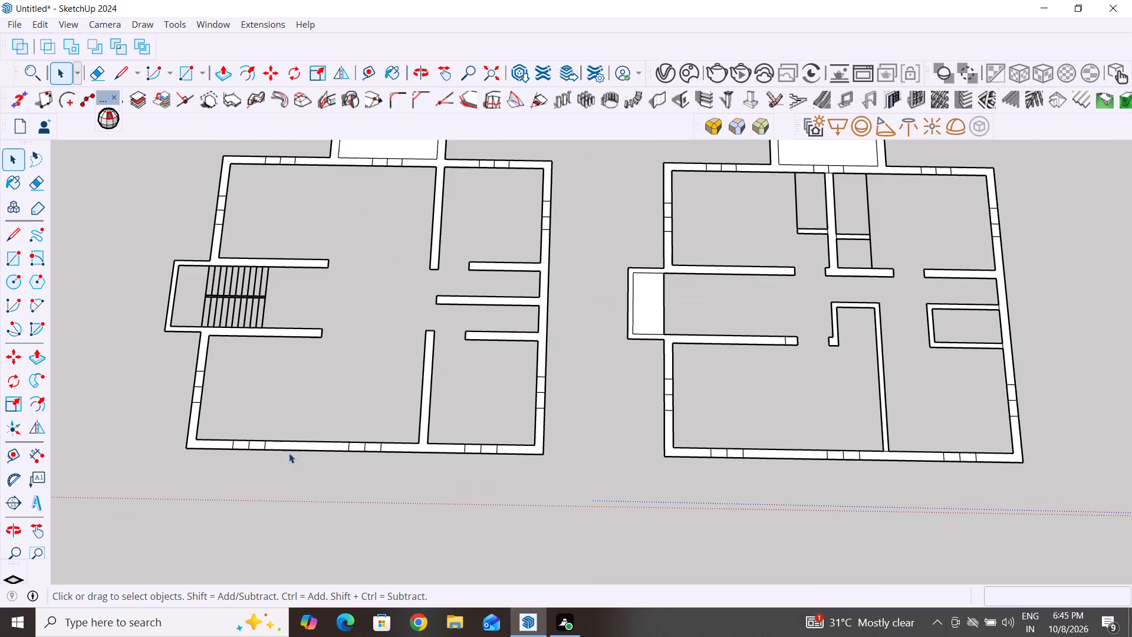
pyautogui.click(297, 446)
pyautogui.press('Delete')
pyautogui.click(254, 446)
pyautogui.press('Delete')
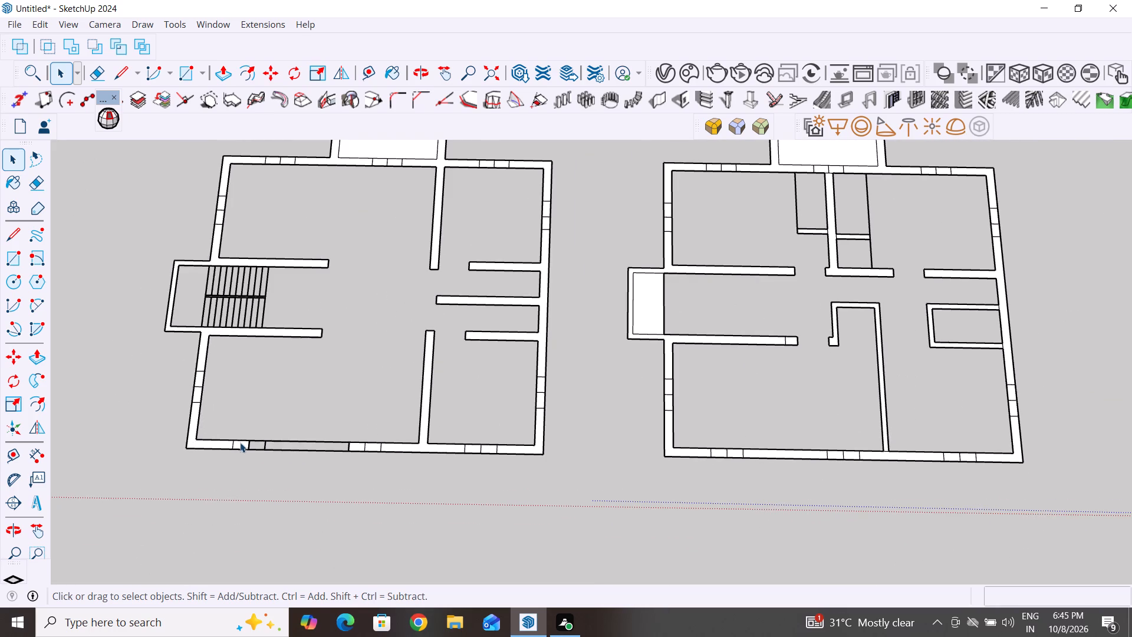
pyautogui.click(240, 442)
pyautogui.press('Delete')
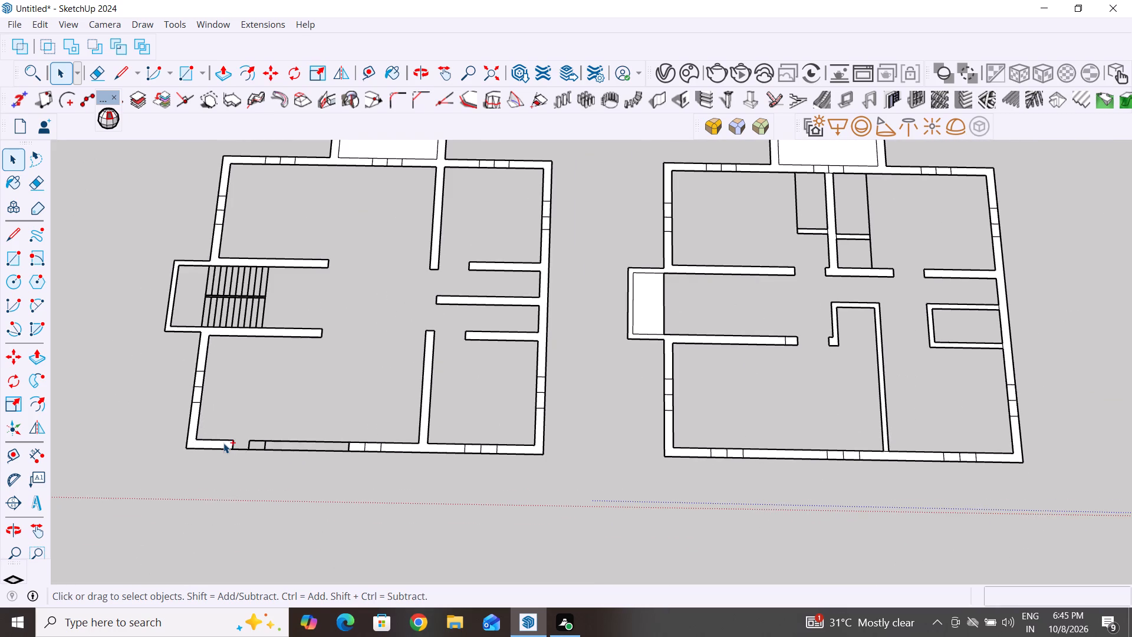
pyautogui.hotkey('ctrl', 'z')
# Delete the left plan's bottom-left corner wall face and the remaining half face of the bottom wall's left window.
pyautogui.scroll(6, 177, 439)
pyautogui.click(201, 448)
pyautogui.press('Delete')
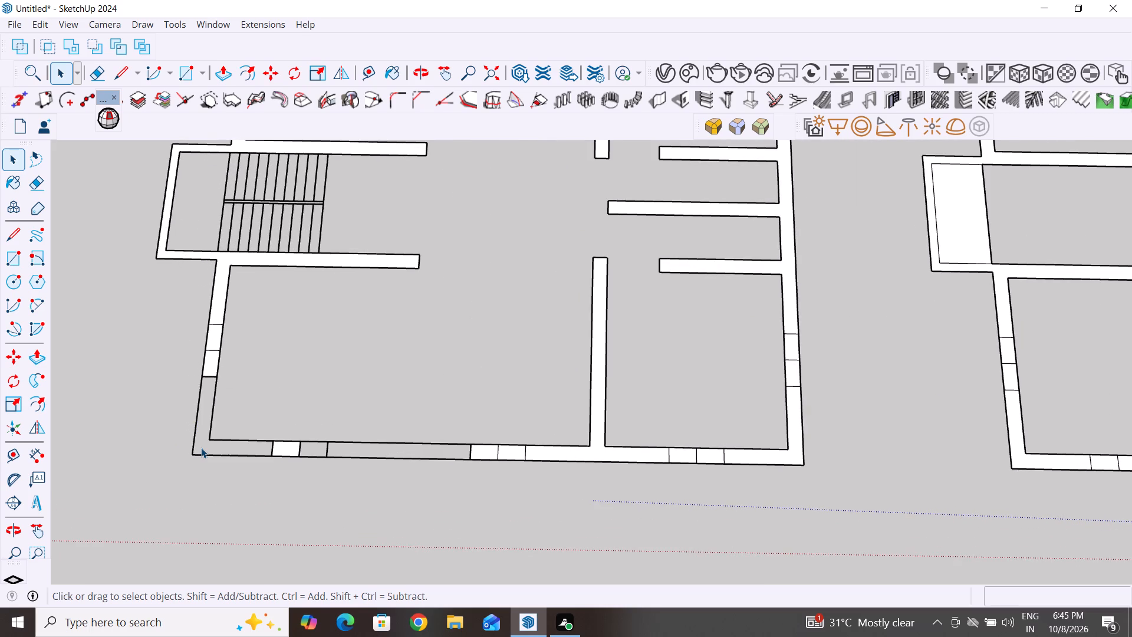
pyautogui.scroll(3, 298, 456)
pyautogui.click(287, 452)
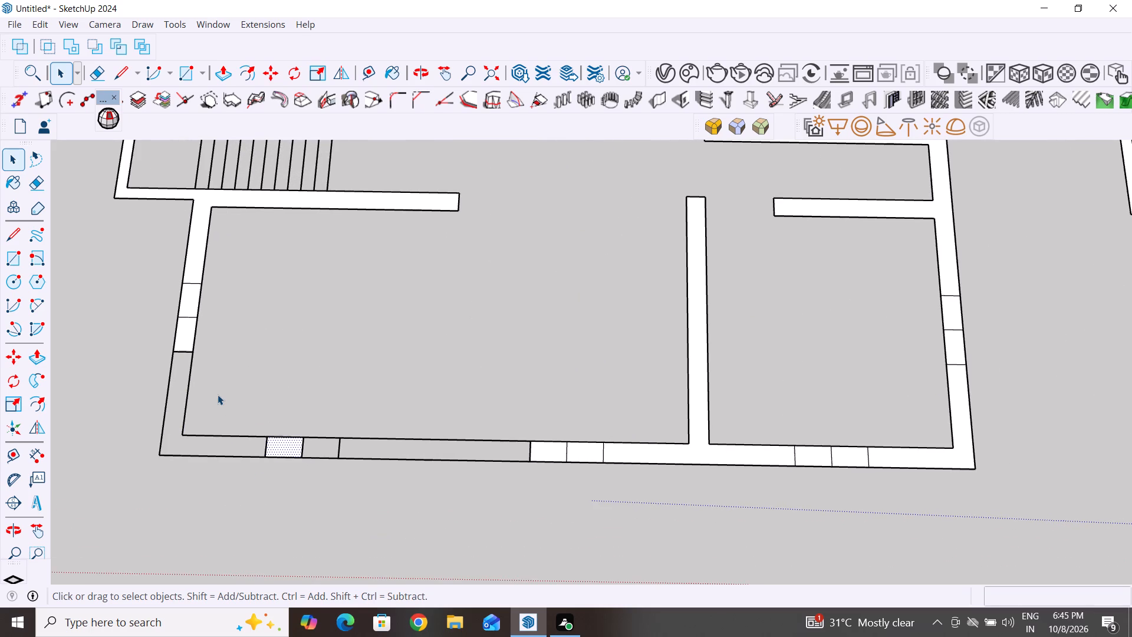
pyautogui.press('BackSpace')
pyautogui.press('Delete')
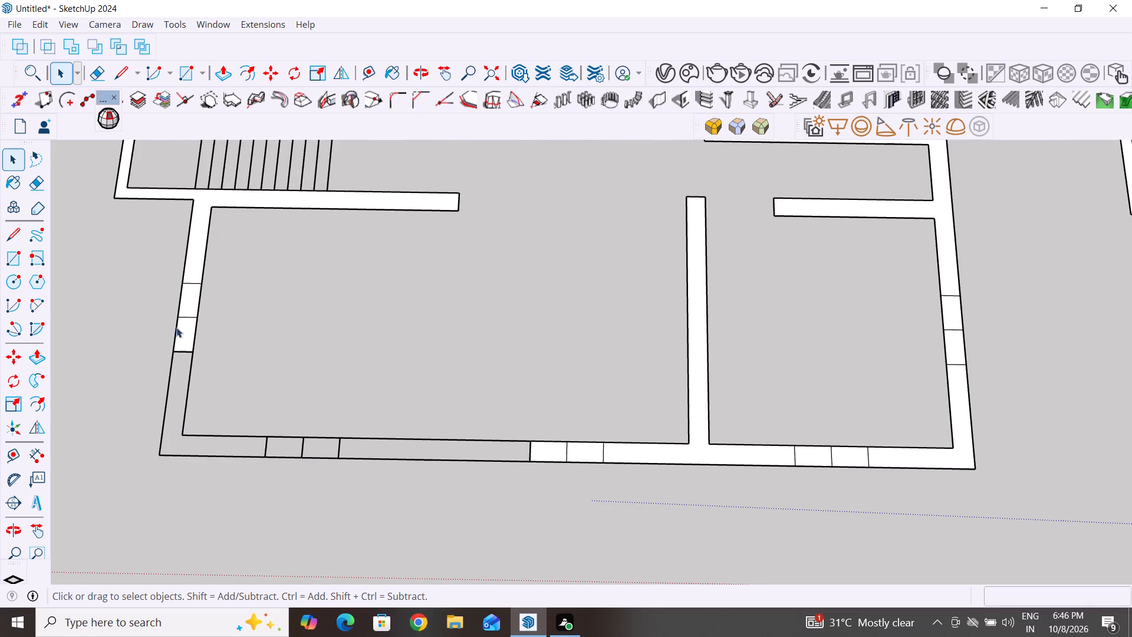
# Delete the left outer wall's lower window faces together with the adjoining wall face that includes the lower hall wall.
pyautogui.click(187, 335)
pyautogui.click(189, 306)
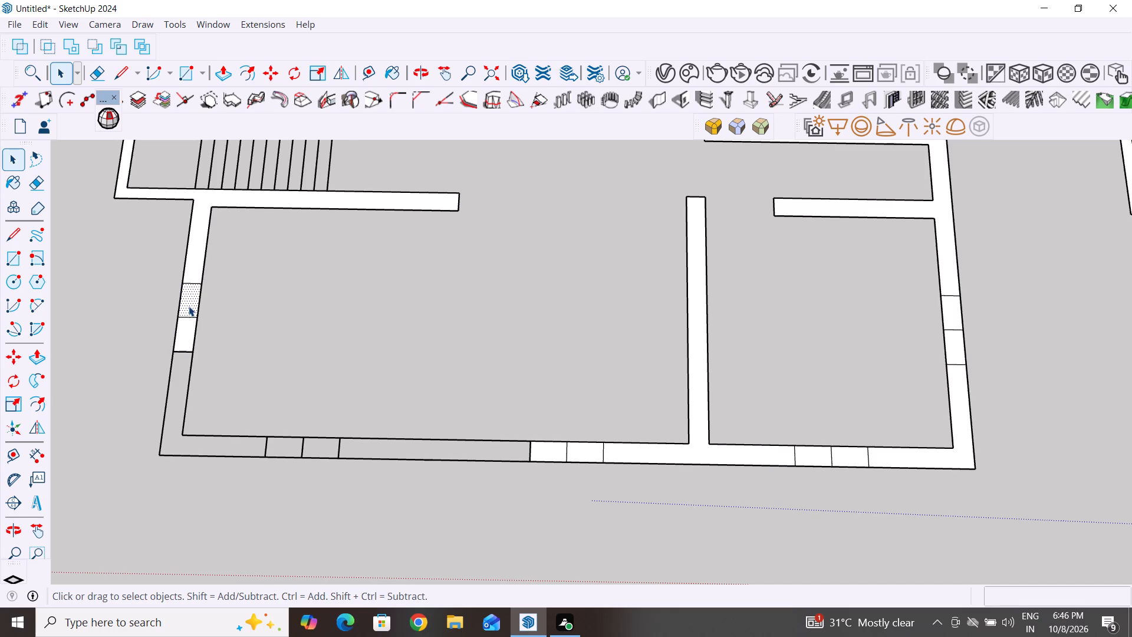
pyautogui.keyDown('ctrl'); pyautogui.click(183, 330); pyautogui.keyUp('ctrl')
pyautogui.keyDown('ctrl'); pyautogui.click(193, 271); pyautogui.keyUp('ctrl')
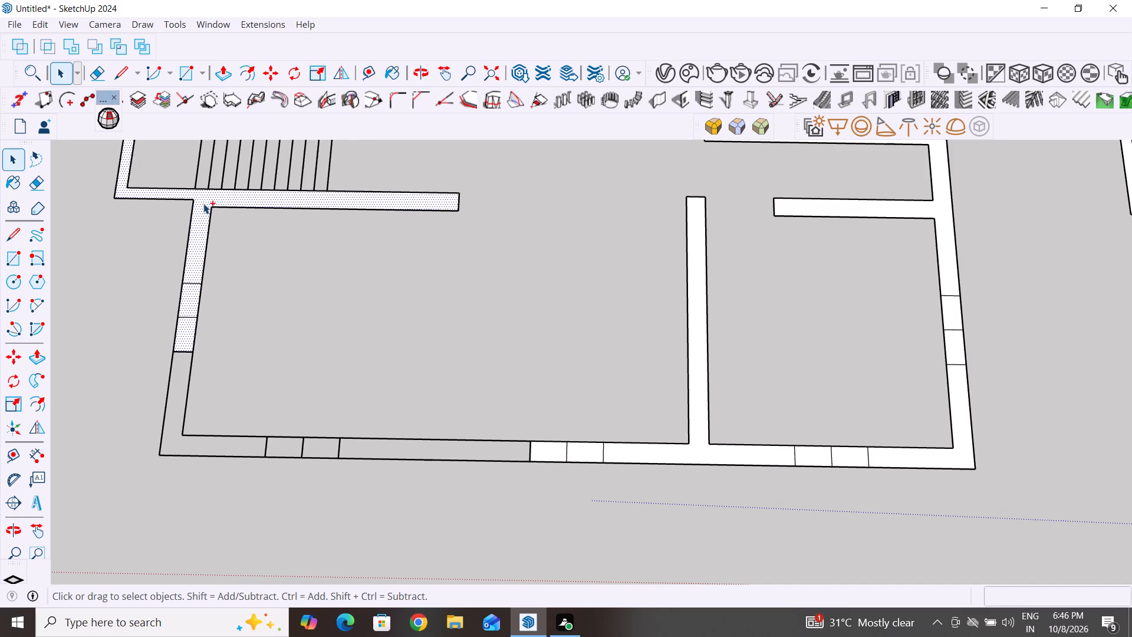
pyautogui.press('Delete')
# Delete the left plan's remaining bottom-wall and lower right-wall faces, including windows, lower partition and connected hall walls.
pyautogui.scroll(-4, 203, 203)
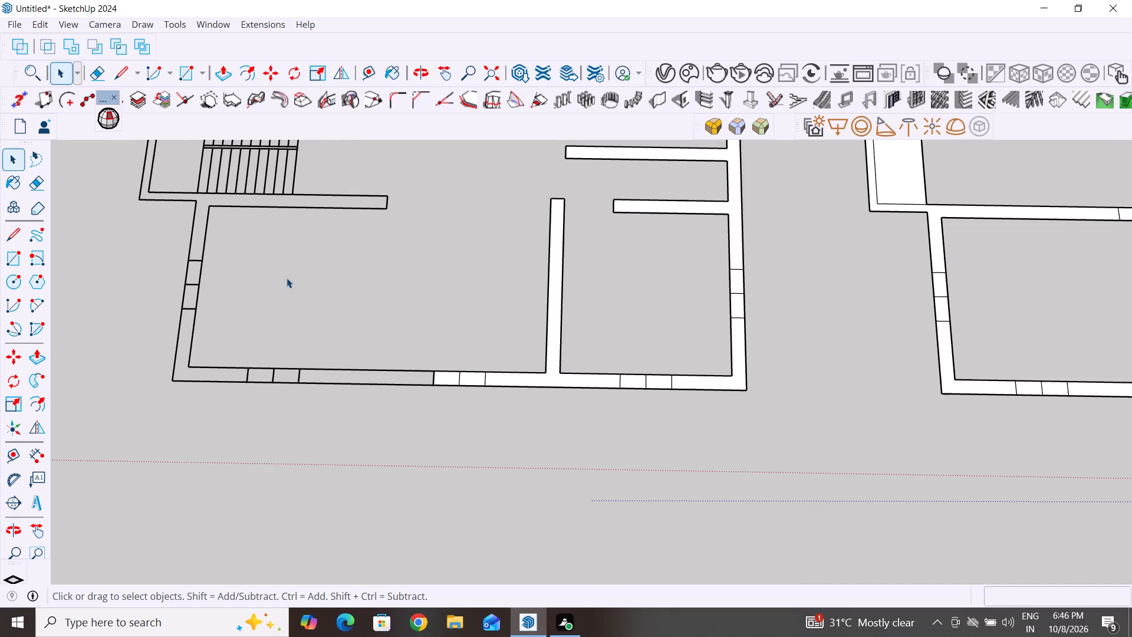
pyautogui.scroll(3, 449, 341)
pyautogui.keyDown('ctrl'); pyautogui.click(446, 383); pyautogui.keyUp('ctrl')
pyautogui.keyDown('ctrl'); pyautogui.click(473, 385); pyautogui.keyUp('ctrl')
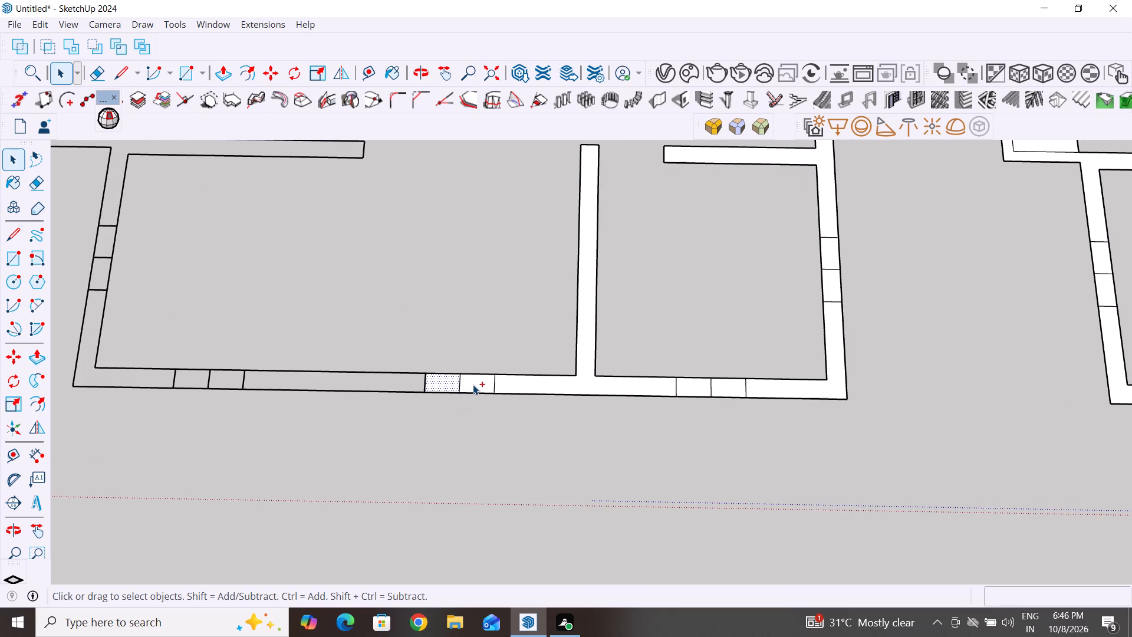
pyautogui.keyDown('ctrl'); pyautogui.click(552, 383); pyautogui.keyUp('ctrl')
pyautogui.keyDown('ctrl'); pyautogui.click(699, 390); pyautogui.keyUp('ctrl')
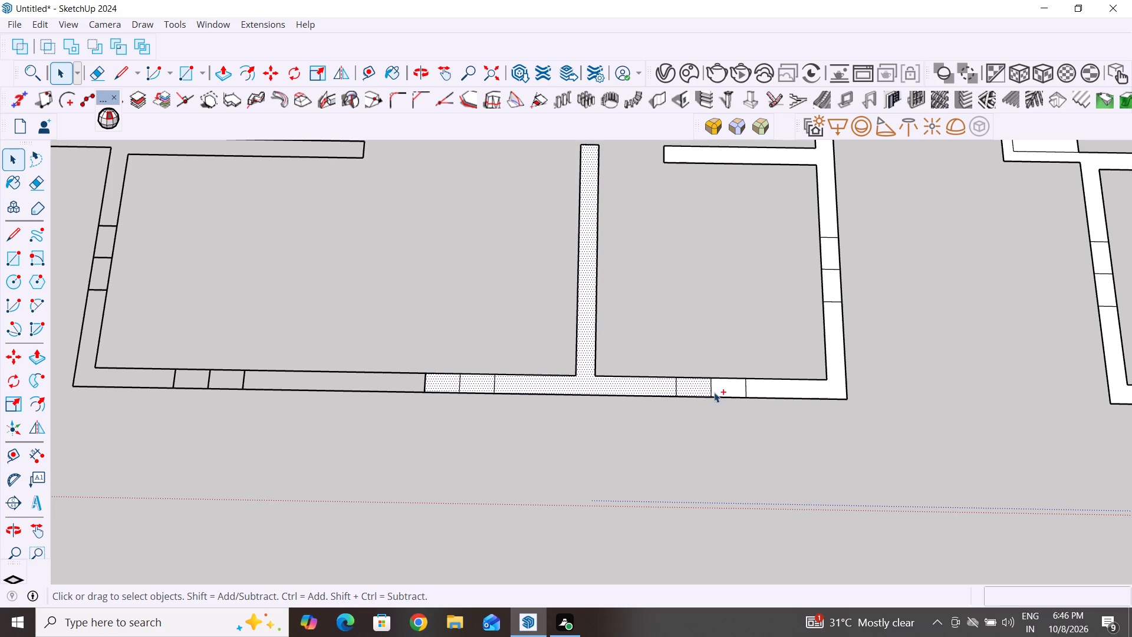
pyautogui.keyDown('ctrl'); pyautogui.click(729, 393); pyautogui.keyUp('ctrl')
pyautogui.keyDown('ctrl'); pyautogui.click(813, 389); pyautogui.keyUp('ctrl')
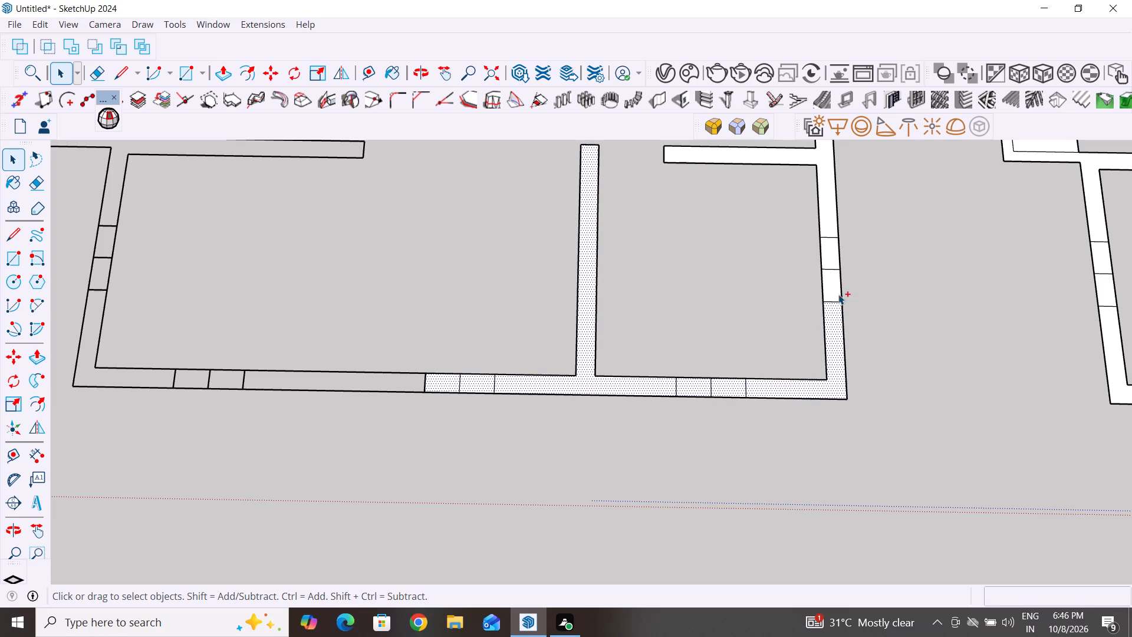
pyautogui.keyDown('ctrl'); pyautogui.click(834, 290); pyautogui.keyUp('ctrl')
pyautogui.keyDown('ctrl'); pyautogui.click(829, 255); pyautogui.keyUp('ctrl')
pyautogui.scroll(-4, 768, 316)
pyautogui.moveTo(769, 327); pyautogui.dragTo(763, 378, button='middle')
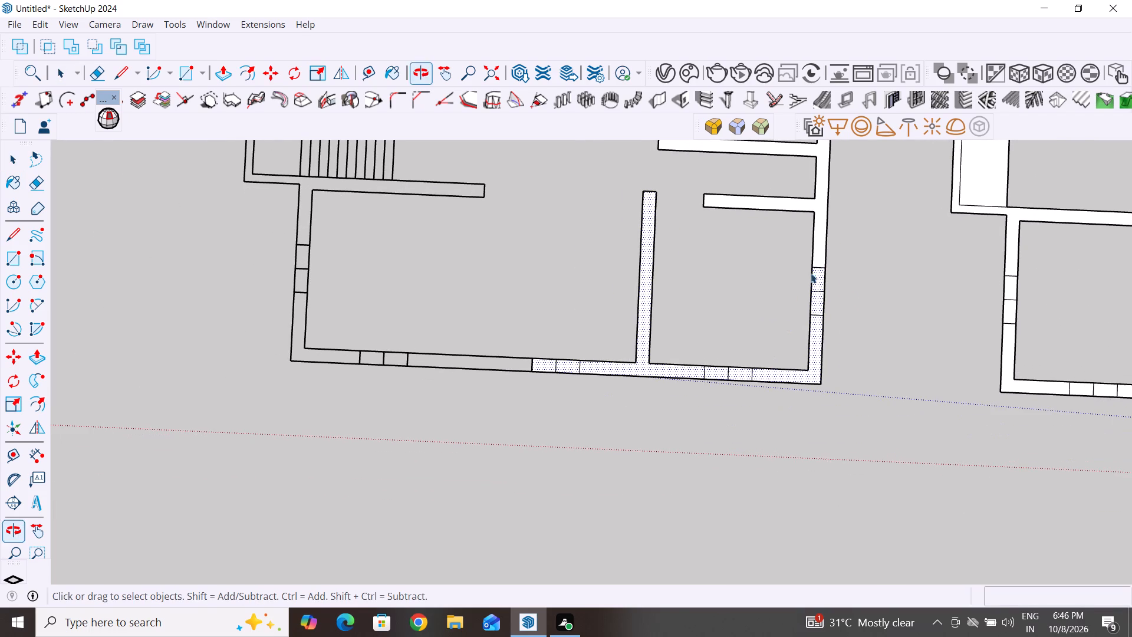
pyautogui.keyDown('ctrl'); pyautogui.click(820, 204); pyautogui.keyUp('ctrl')
pyautogui.scroll(-5, 726, 386)
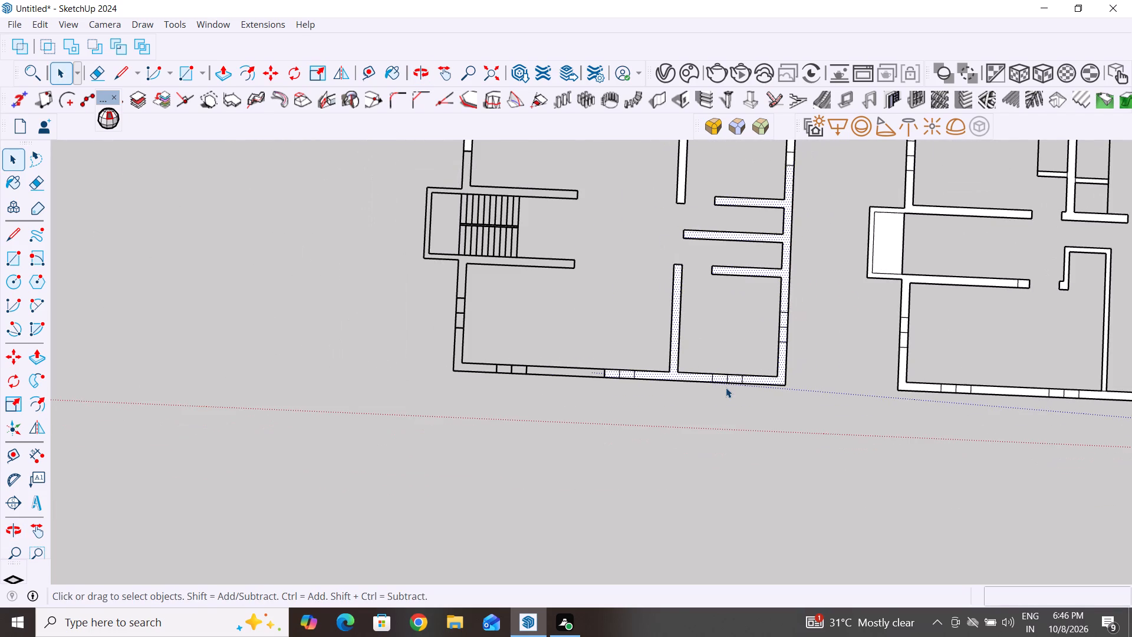
pyautogui.press('Delete')
pyautogui.scroll(-6, 717, 417)
pyautogui.scroll(2, 779, 170)
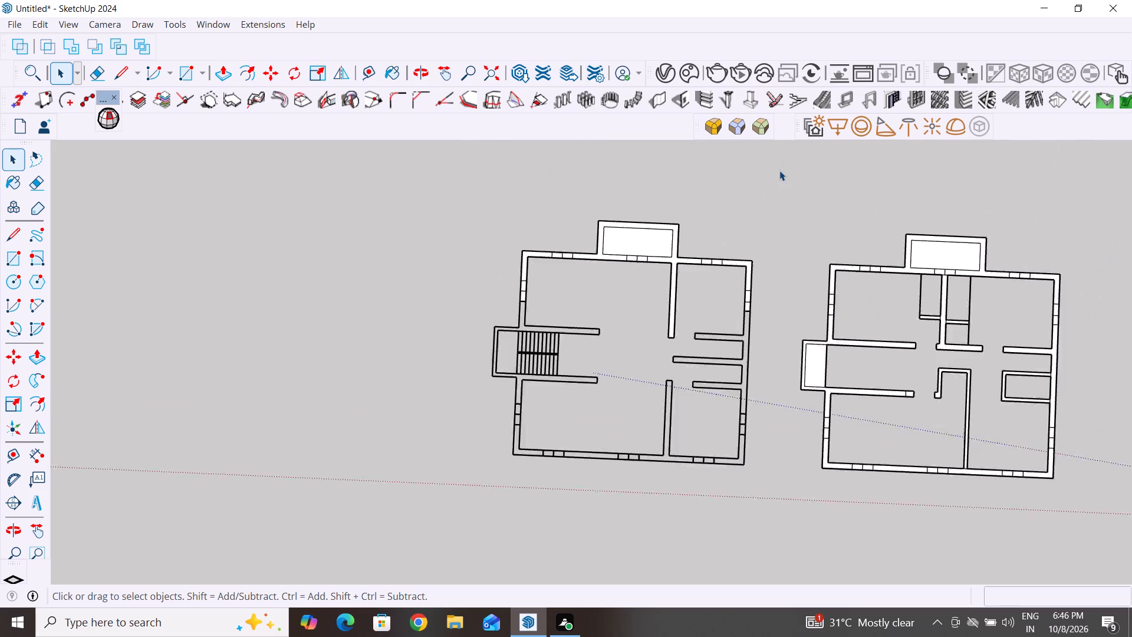
# Delete the left plan's upper right-wall and right top-wall faces, including windows, upper partition and the projecting room's surrounding walls.
pyautogui.scroll(2, 779, 170)
pyautogui.scroll(3, 709, 333)
pyautogui.moveTo(786, 255); pyautogui.dragTo(805, 120, button='middle')
pyautogui.scroll(5, 733, 322)
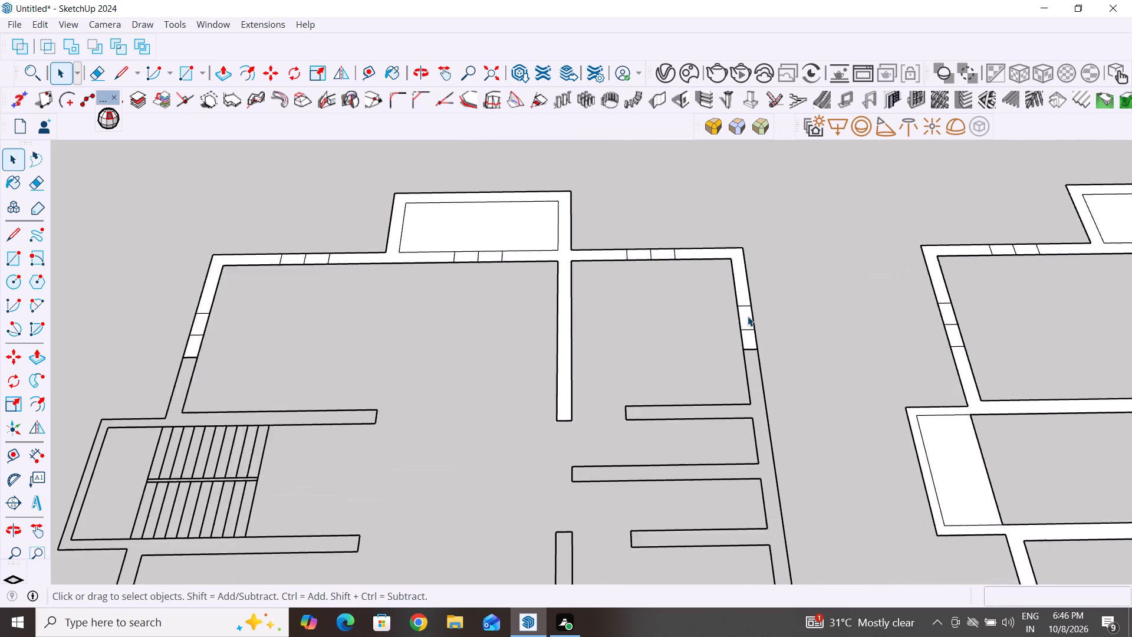
pyautogui.keyDown('ctrl'); pyautogui.click(748, 340); pyautogui.keyUp('ctrl')
pyautogui.keyDown('ctrl'); pyautogui.click(746, 312); pyautogui.keyUp('ctrl')
pyautogui.keyDown('ctrl'); pyautogui.click(746, 290); pyautogui.keyUp('ctrl')
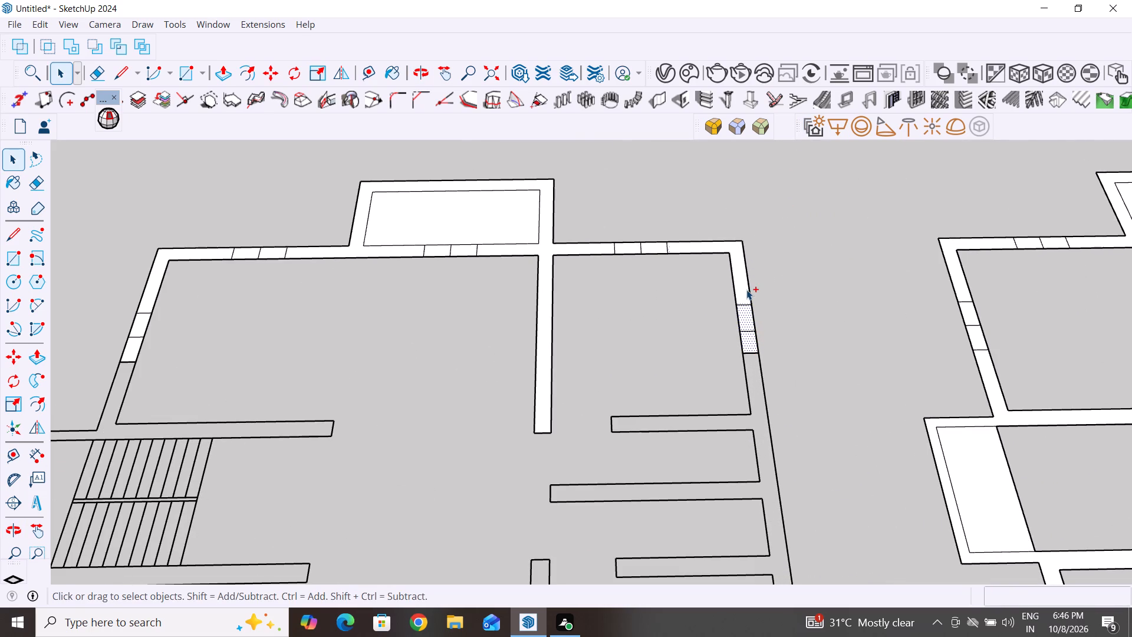
pyautogui.keyDown('ctrl'); pyautogui.click(657, 247); pyautogui.keyUp('ctrl')
pyautogui.keyDown('ctrl'); pyautogui.click(631, 248); pyautogui.keyUp('ctrl')
pyautogui.keyDown('ctrl'); pyautogui.click(539, 248); pyautogui.keyUp('ctrl')
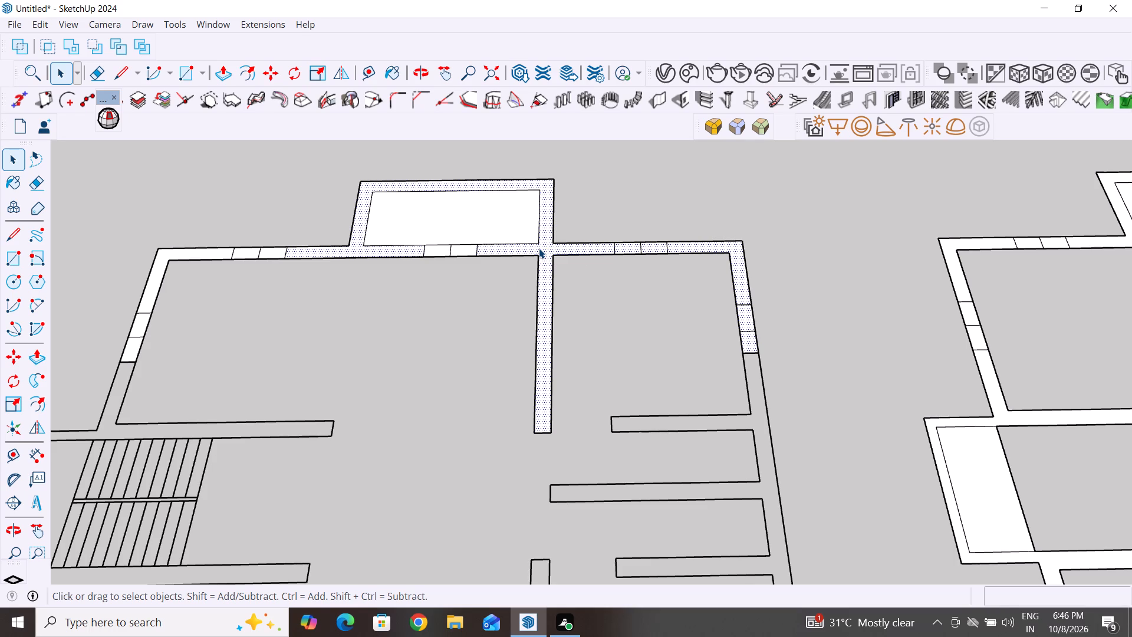
pyautogui.press('Delete')
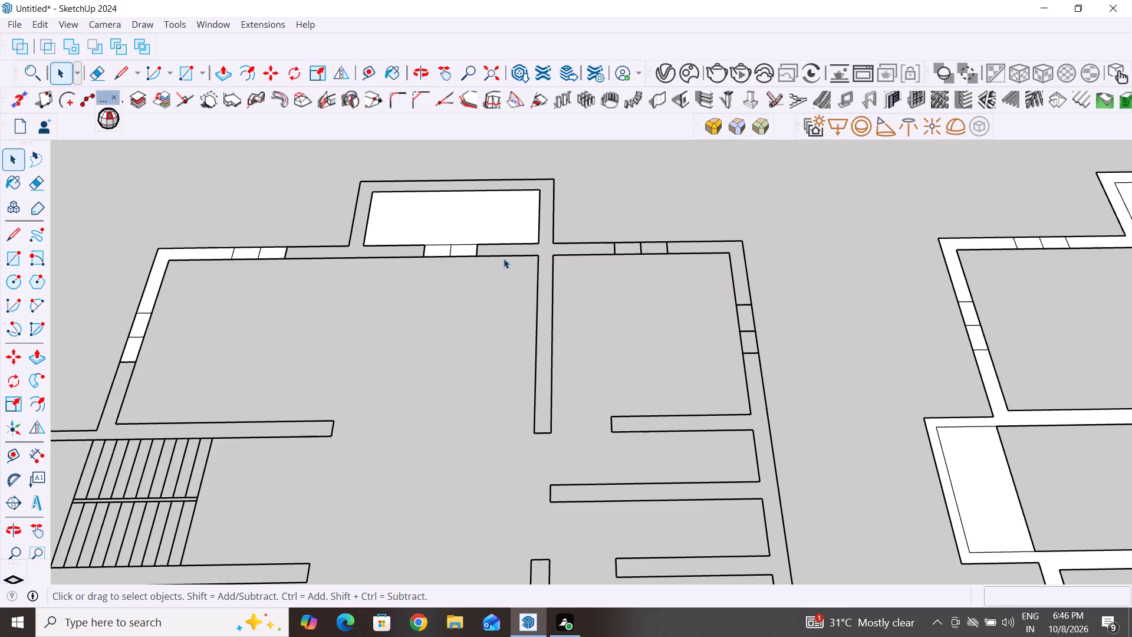
# Delete both half faces of the left plan's middle top-wall window and the projecting room's floor face.
pyautogui.scroll(5, 432, 240)
pyautogui.moveTo(462, 272); pyautogui.dragTo(453, 312, button='middle')
pyautogui.click(488, 256)
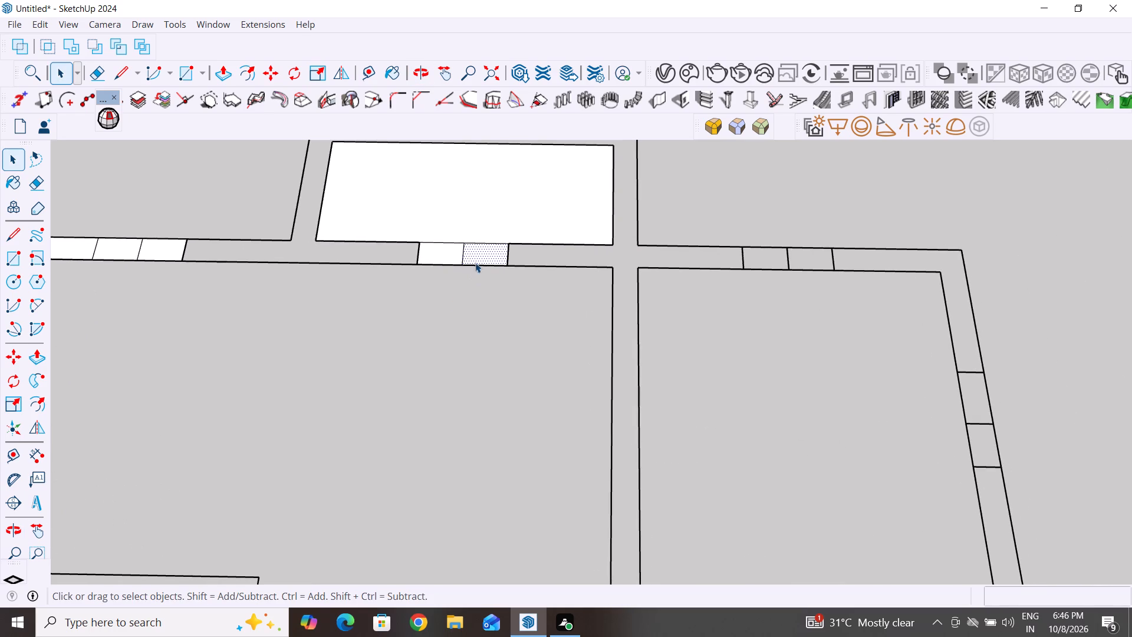
pyautogui.keyDown('ctrl'); pyautogui.click(446, 254); pyautogui.keyUp('ctrl')
pyautogui.keyDown('ctrl'); pyautogui.click(465, 204); pyautogui.keyUp('ctrl')
pyautogui.press('Delete')
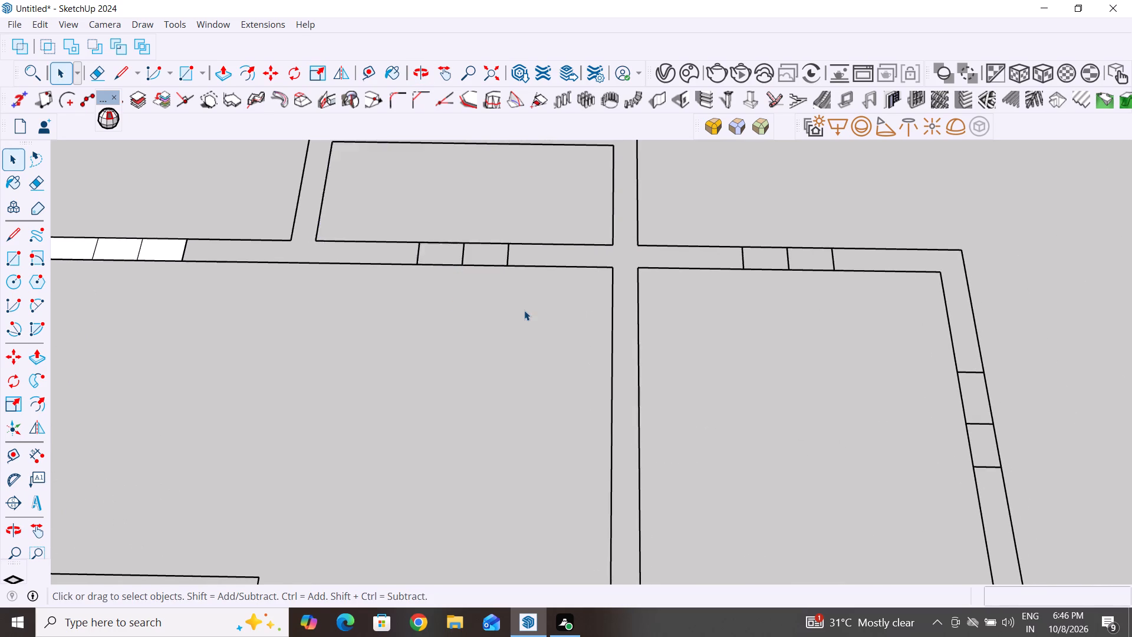
# Delete the left plan's upper left-wall window faces and the top-left corner wall face.
pyautogui.scroll(-4, 524, 310)
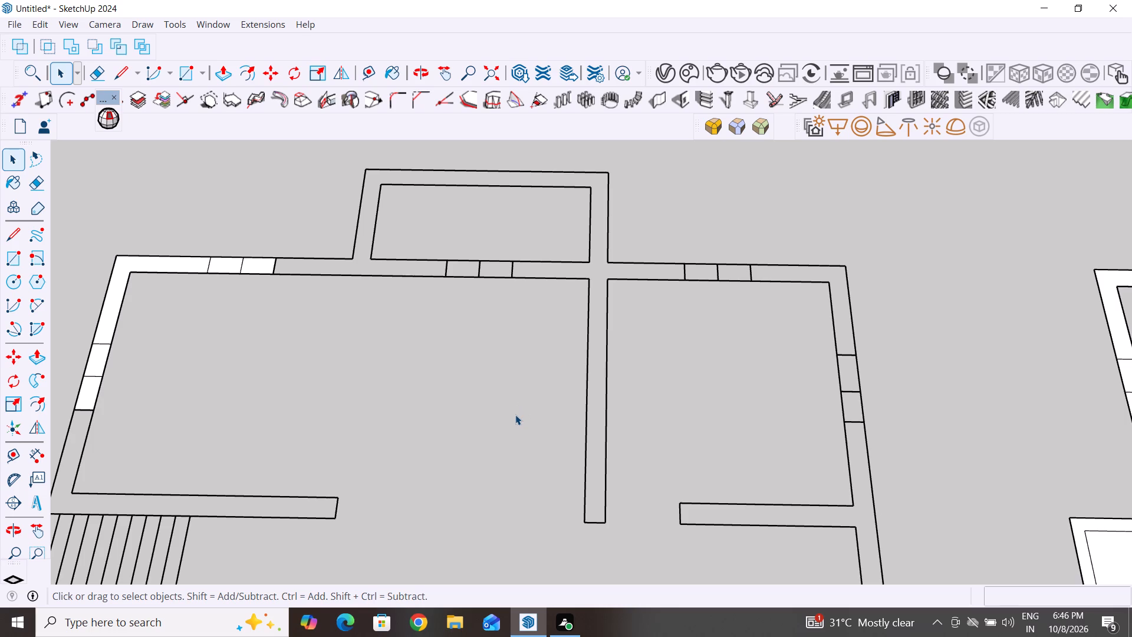
pyautogui.scroll(-5, 555, 306)
pyautogui.scroll(5, 245, 327)
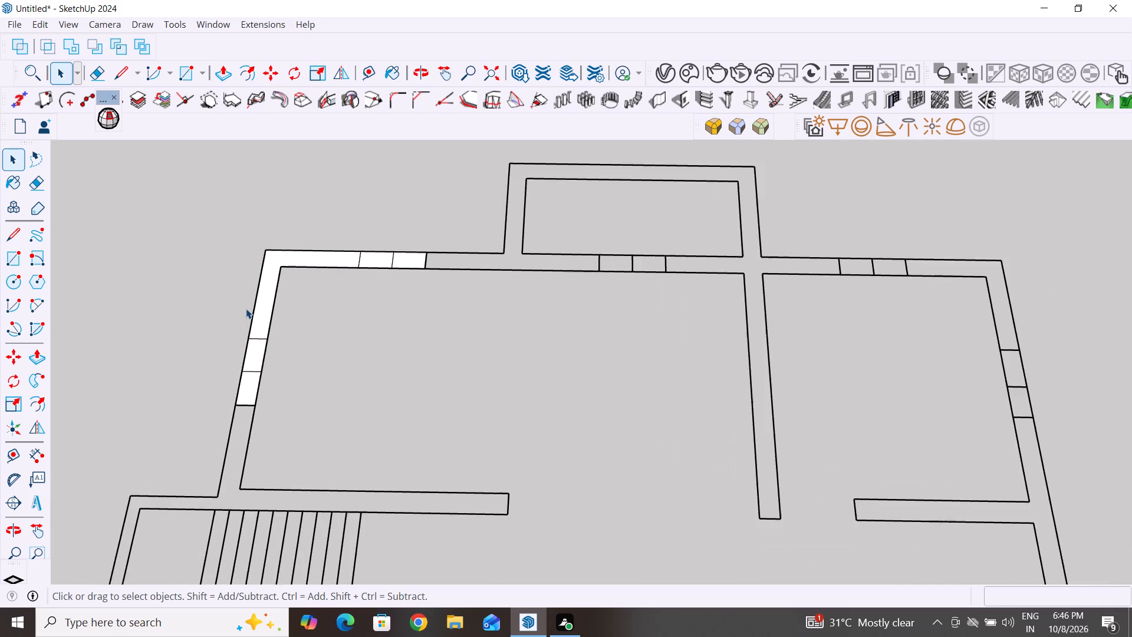
pyautogui.scroll(5, 241, 377)
pyautogui.click(251, 388)
pyautogui.press('Delete')
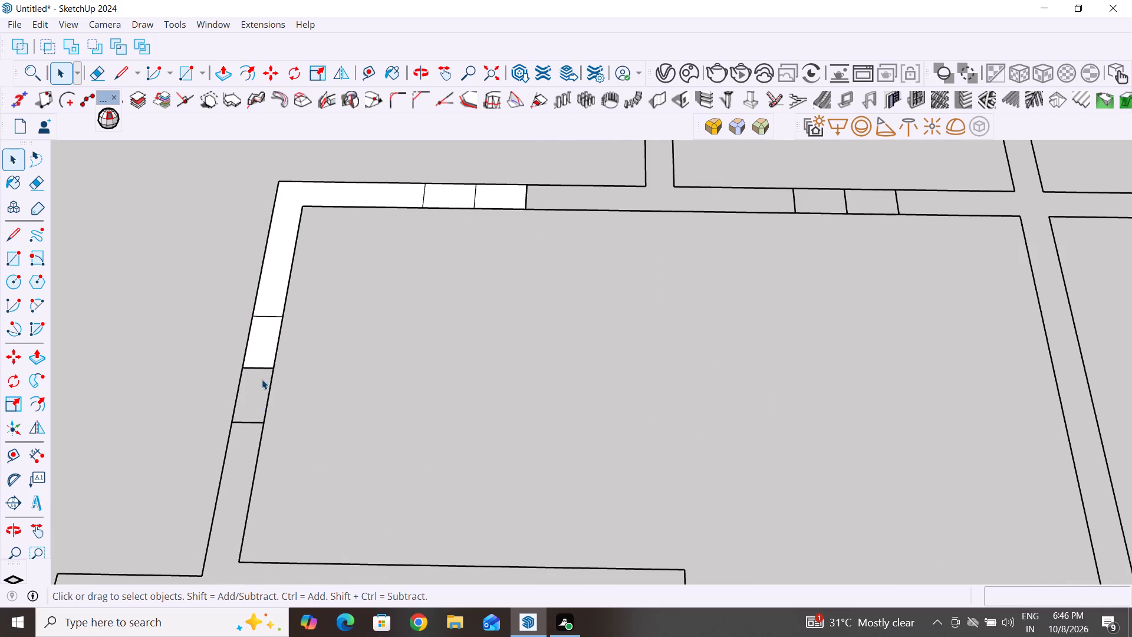
pyautogui.click(262, 350)
pyautogui.press('Delete')
pyautogui.click(271, 303)
pyautogui.press('Delete')
# Delete both half faces of the left window in the left plan's top wall.
pyautogui.click(454, 198)
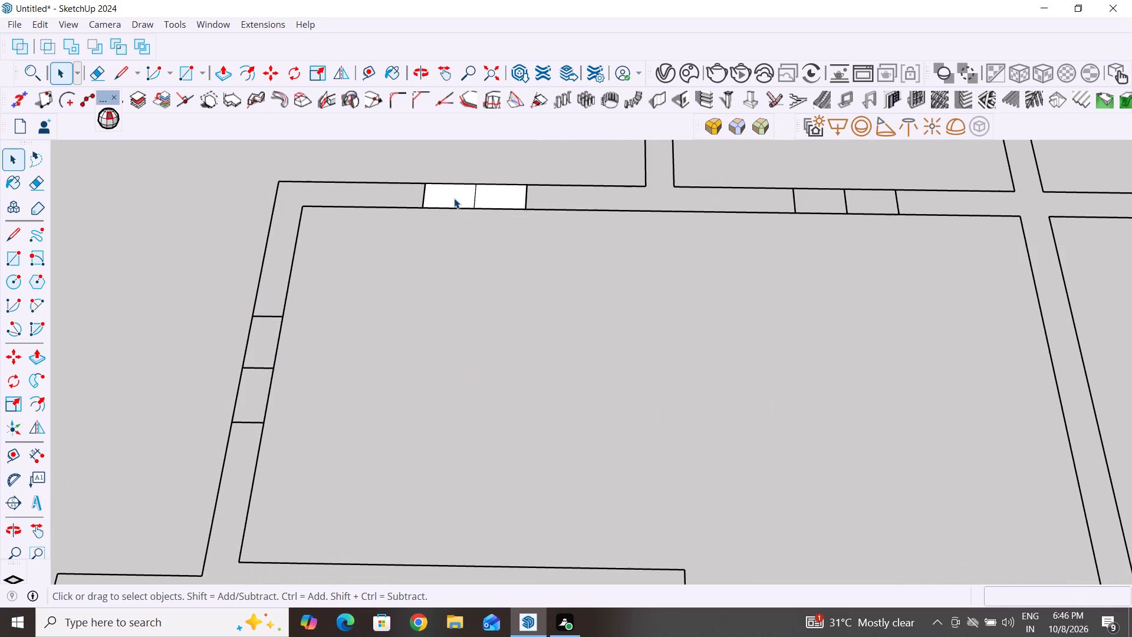
pyautogui.press('Delete')
pyautogui.click(493, 199)
pyautogui.press('Delete')
# Delete the right plan's bottom-wall faces from the left window to the right window, including middle window and connected partition.
pyautogui.scroll(-19, 403, 339)
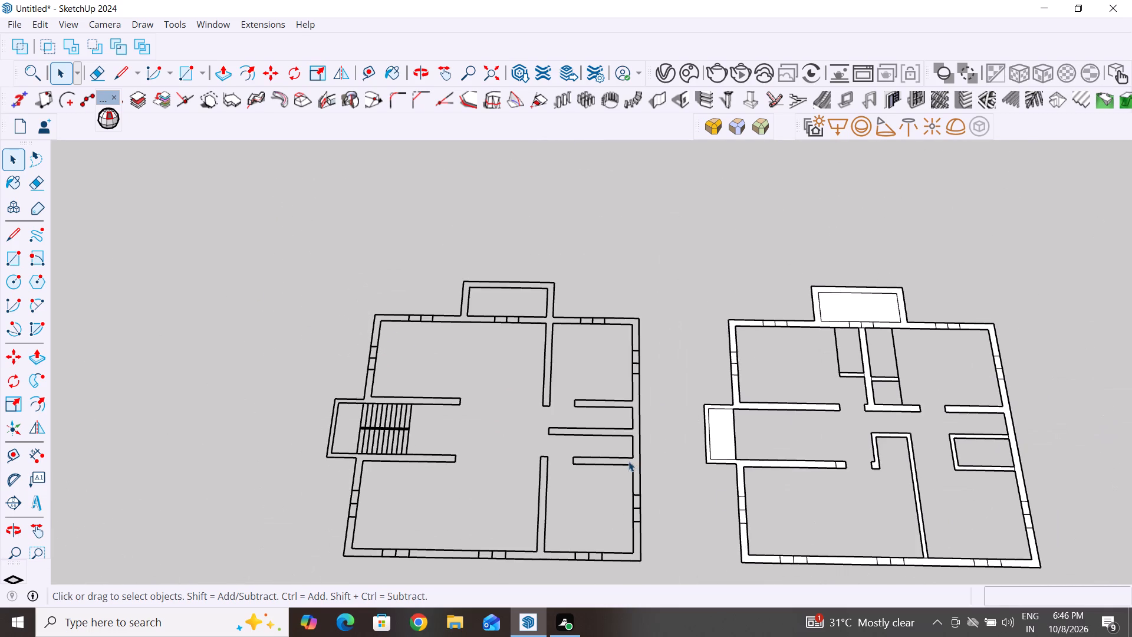
pyautogui.scroll(-6, 375, 335)
pyautogui.scroll(5, 685, 528)
pyautogui.scroll(4, 732, 453)
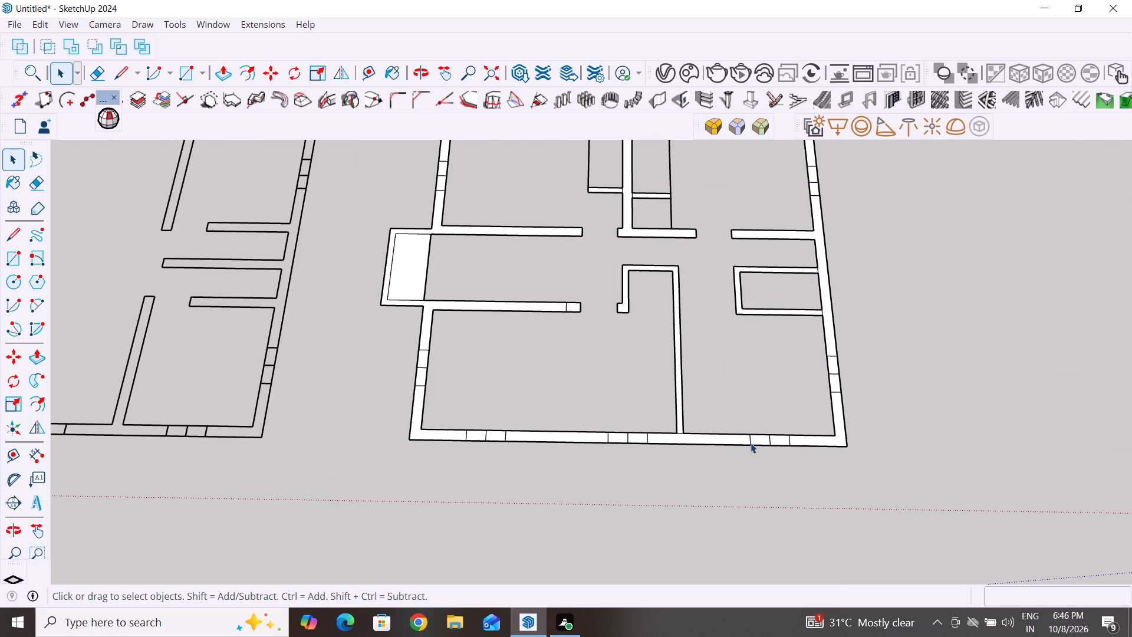
pyautogui.scroll(10, 680, 429)
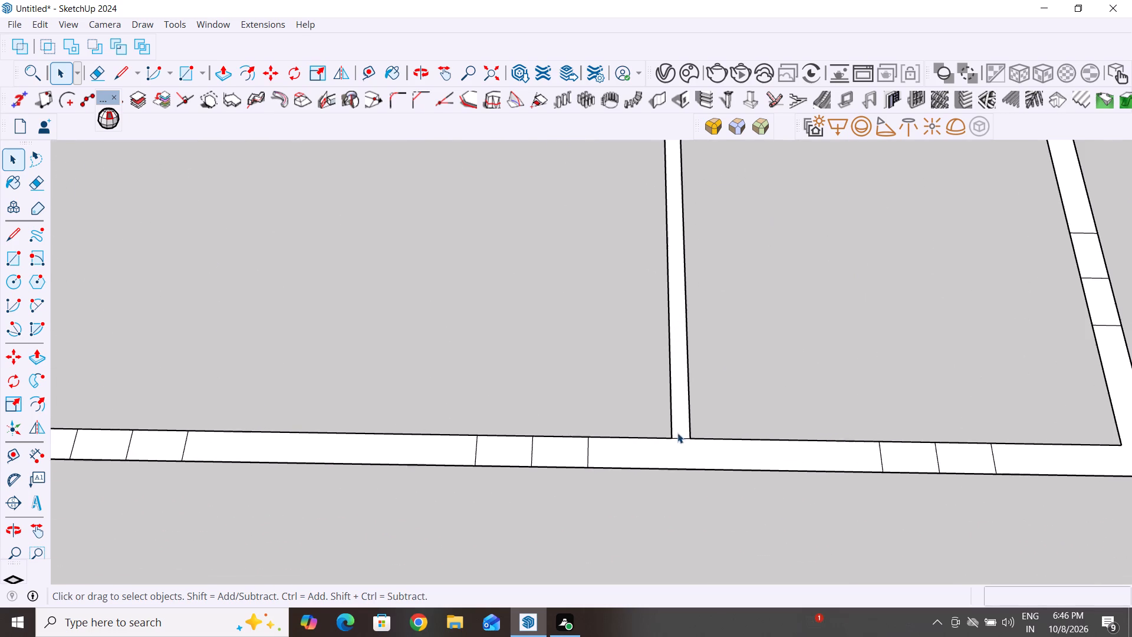
pyautogui.click(679, 438)
pyautogui.press('Delete')
pyautogui.click(690, 448)
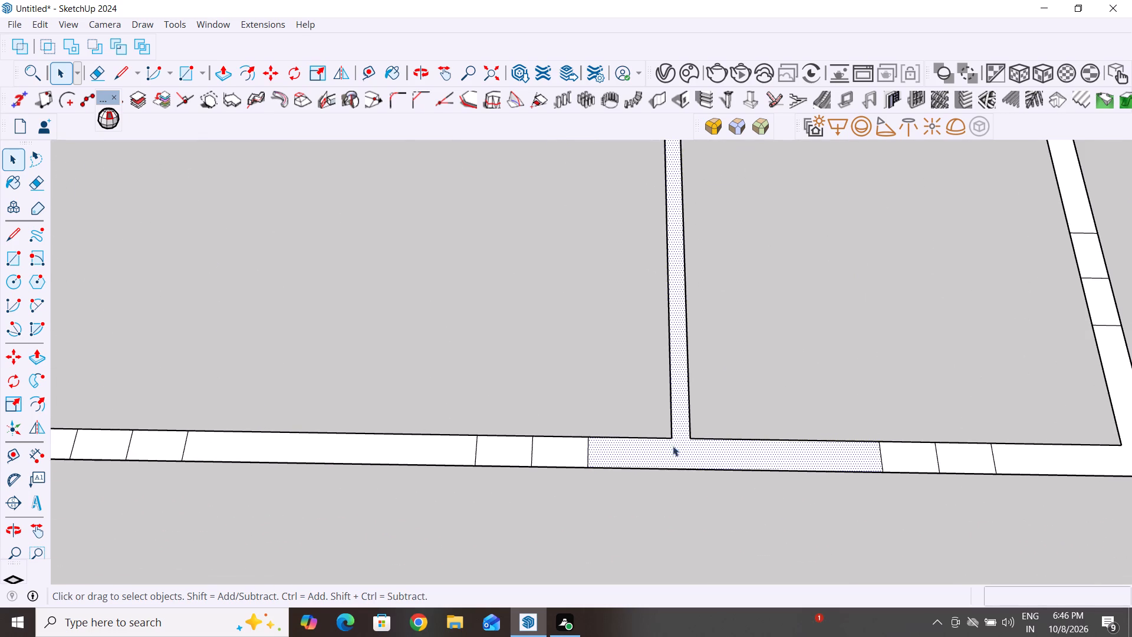
pyautogui.press('Delete')
pyautogui.click(543, 454)
pyautogui.press('Delete')
pyautogui.click(523, 450)
pyautogui.press('Delete')
pyautogui.click(439, 449)
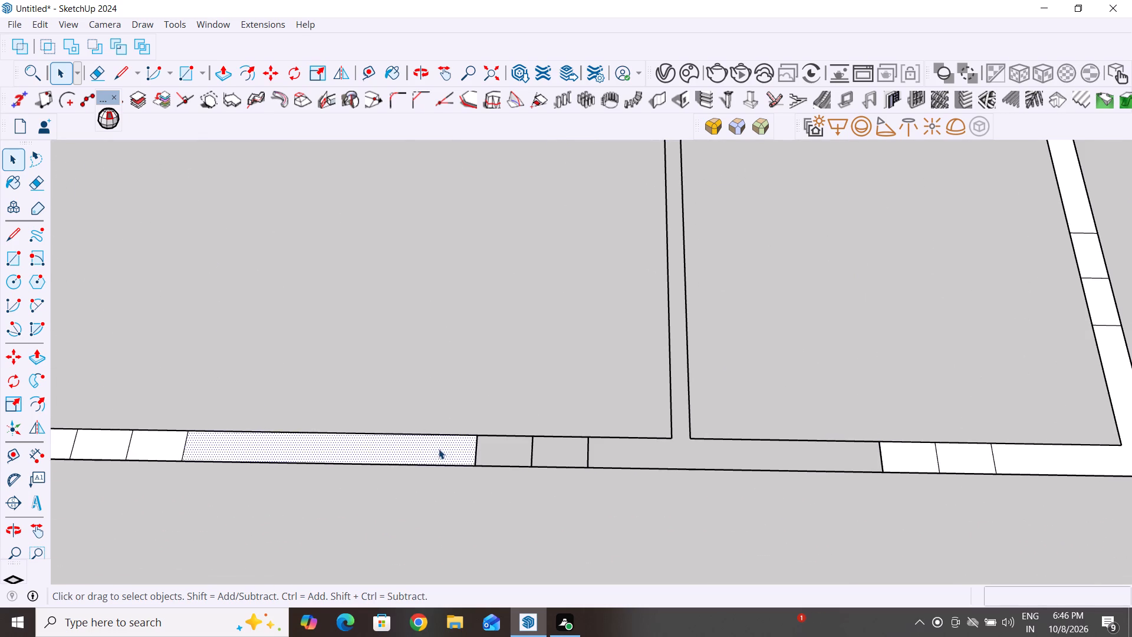
pyautogui.press('Delete')
# Delete the right plan's bottom-wall left window faces, bottom-left corner wall face and lower left-wall window faces.
pyautogui.scroll(-7, 689, 455)
pyautogui.scroll(5, 364, 449)
pyautogui.click(389, 452)
pyautogui.press('Delete')
pyautogui.click(350, 446)
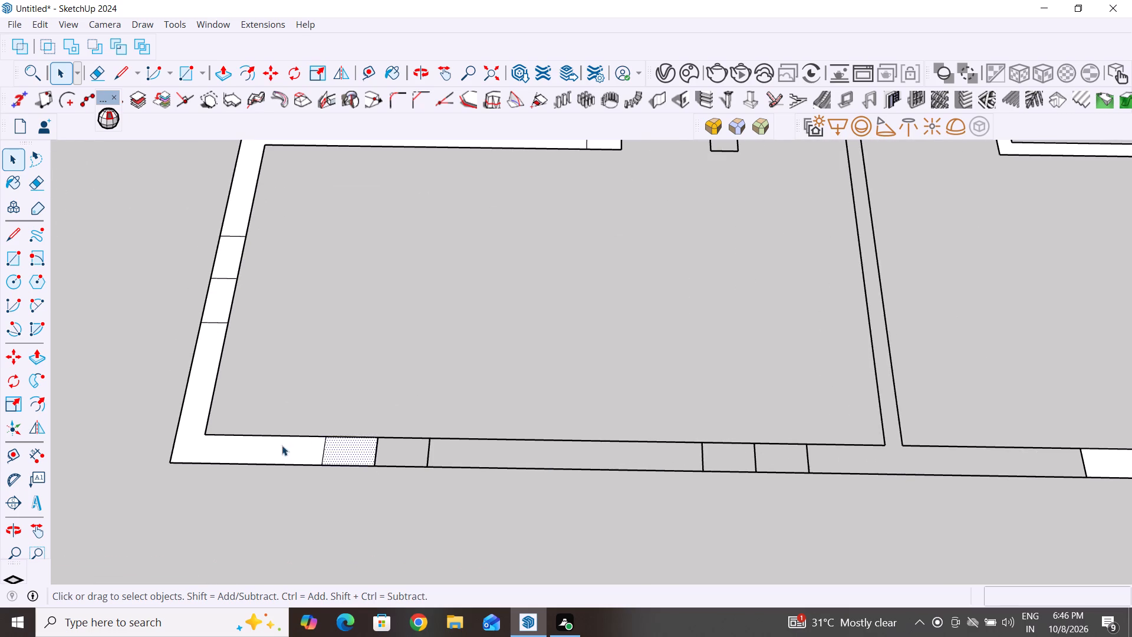
pyautogui.press('Delete')
pyautogui.click(245, 444)
pyautogui.press('Delete')
pyautogui.click(218, 310)
pyautogui.press('Delete')
pyautogui.click(231, 257)
pyautogui.press('Delete')
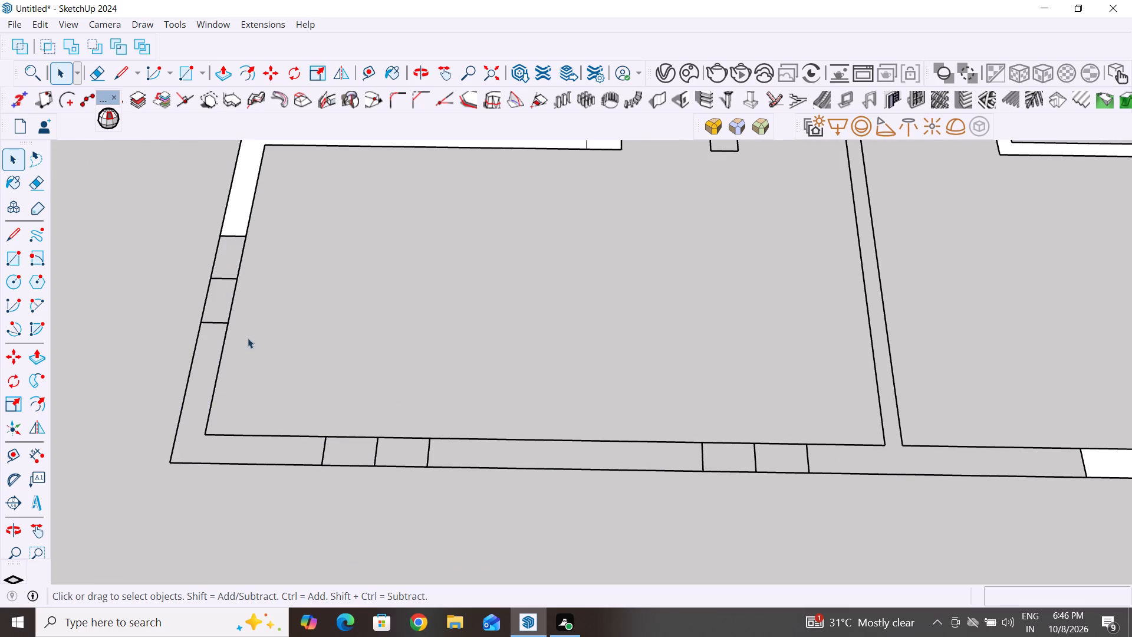
# Delete the right plan's left-wall face with its connected hall walls, plus the floor face of the left projection.
pyautogui.scroll(-6, 283, 459)
pyautogui.click(260, 287)
pyautogui.press('Delete')
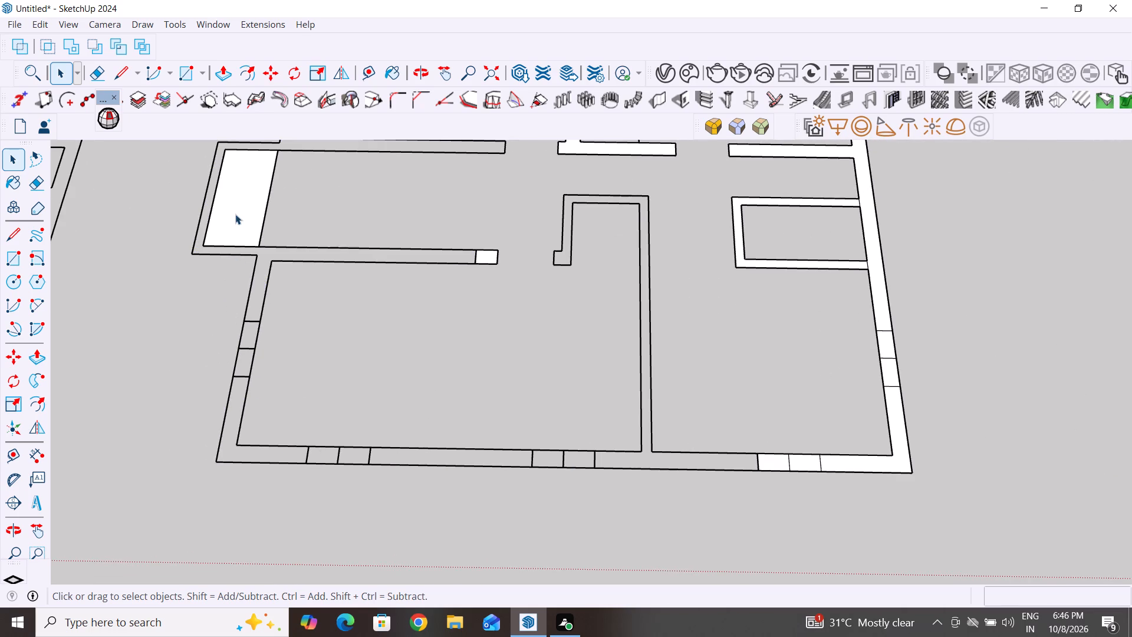
pyautogui.click(235, 213)
pyautogui.press('Delete')
# Delete the right plan's bottom-right corner wall face and the right-half face of the bottom wall's right window.
pyautogui.scroll(-12, 235, 465)
pyautogui.scroll(4, 464, 461)
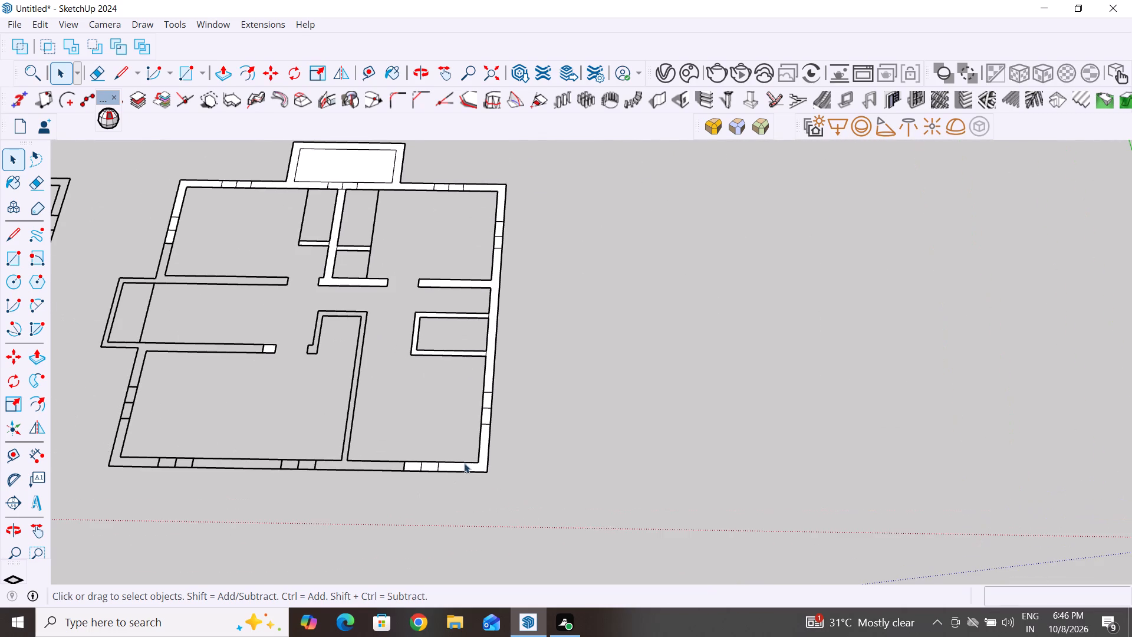
pyautogui.click(479, 465)
pyautogui.press('Delete')
pyautogui.click(432, 467)
pyautogui.press('Delete')
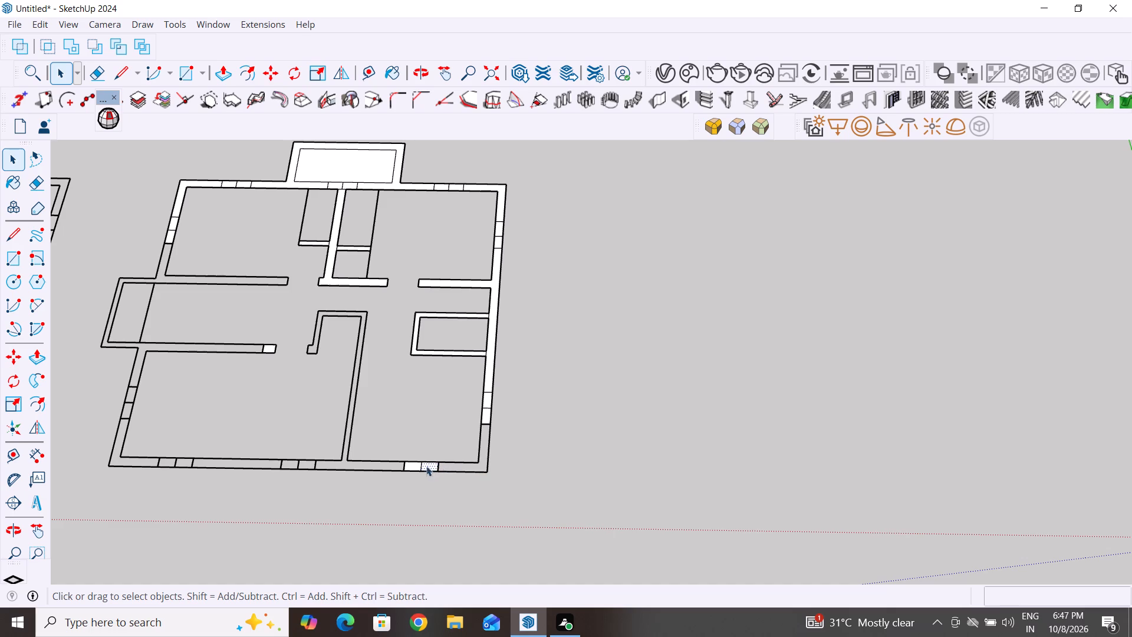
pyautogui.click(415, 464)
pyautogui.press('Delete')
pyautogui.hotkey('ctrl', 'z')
# Delete the remaining left-half face of the right window in the right plan's bottom wall.
pyautogui.keyDown('ctrl'); pyautogui.scroll(4, 399, 468); pyautogui.keyUp('ctrl')
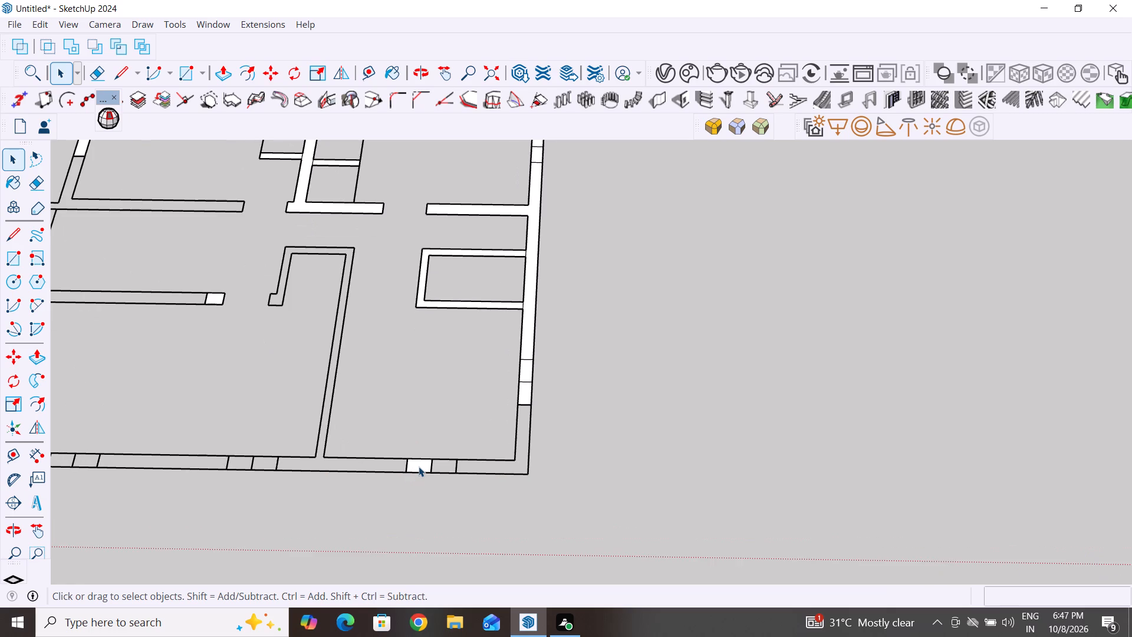
pyautogui.click(419, 467)
pyautogui.press('Delete')
# Delete the right plan's lower right-wall window faces, the wall face above them and the small room's enclosing wall face.
pyautogui.scroll(4, 524, 398)
pyautogui.click(524, 395)
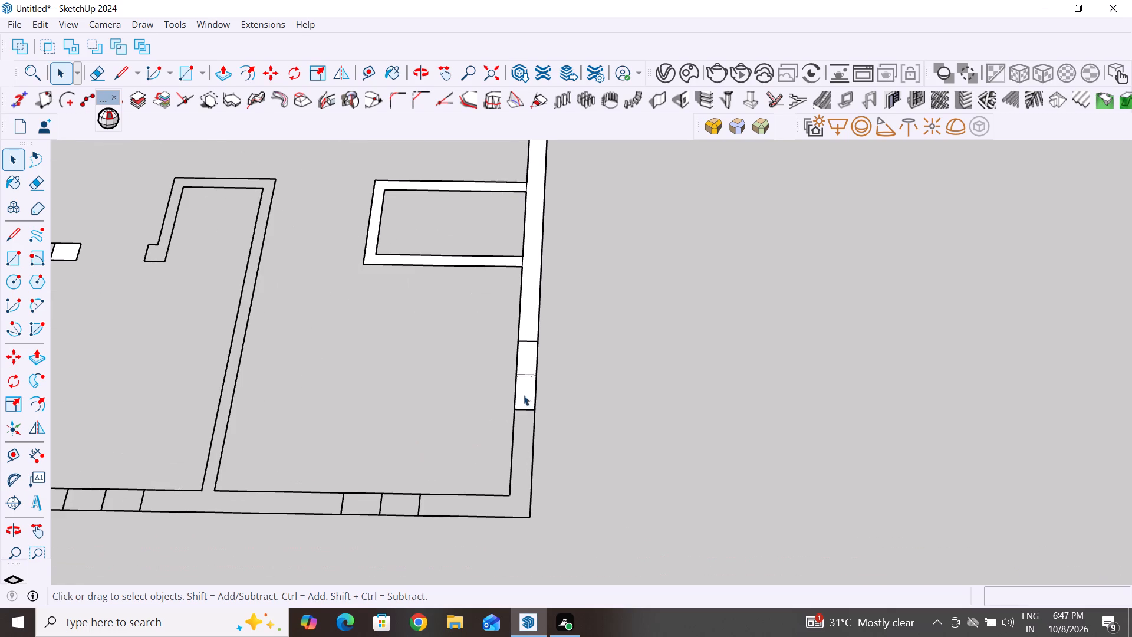
pyautogui.press('Delete')
pyautogui.click(527, 364)
pyautogui.press('Delete')
pyautogui.doubleClick(525, 334)
pyautogui.press('Delete')
pyautogui.click(505, 262)
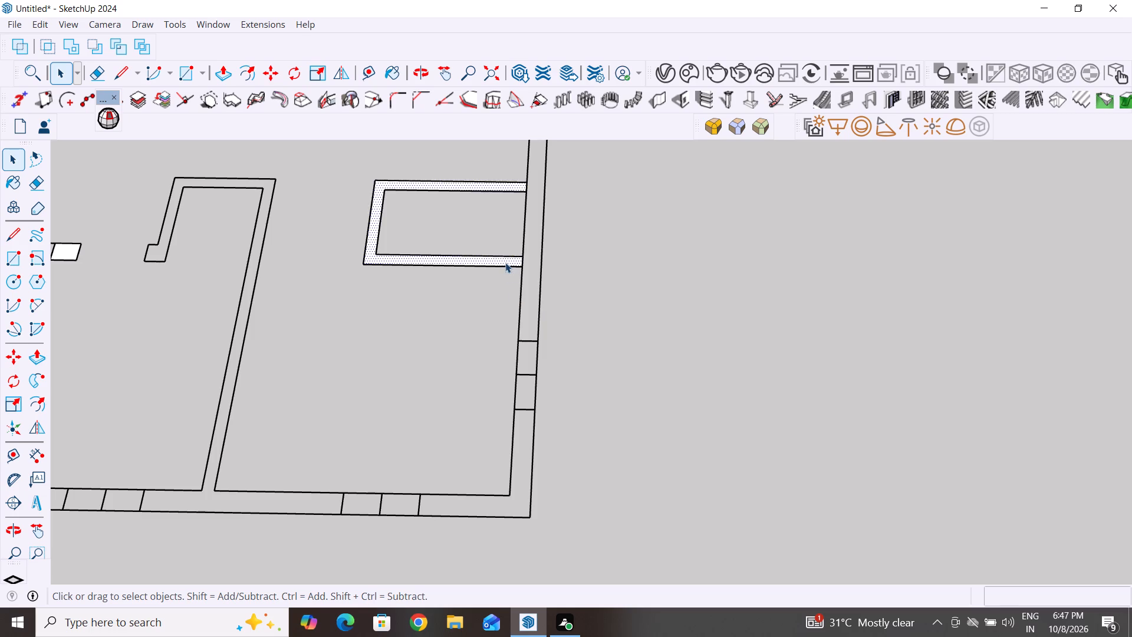
pyautogui.press('Delete')
# Delete the right plan's upper right-wall window faces and the top-right corner wall face.
pyautogui.scroll(-13, 495, 429)
pyautogui.scroll(4, 486, 238)
pyautogui.scroll(5, 511, 302)
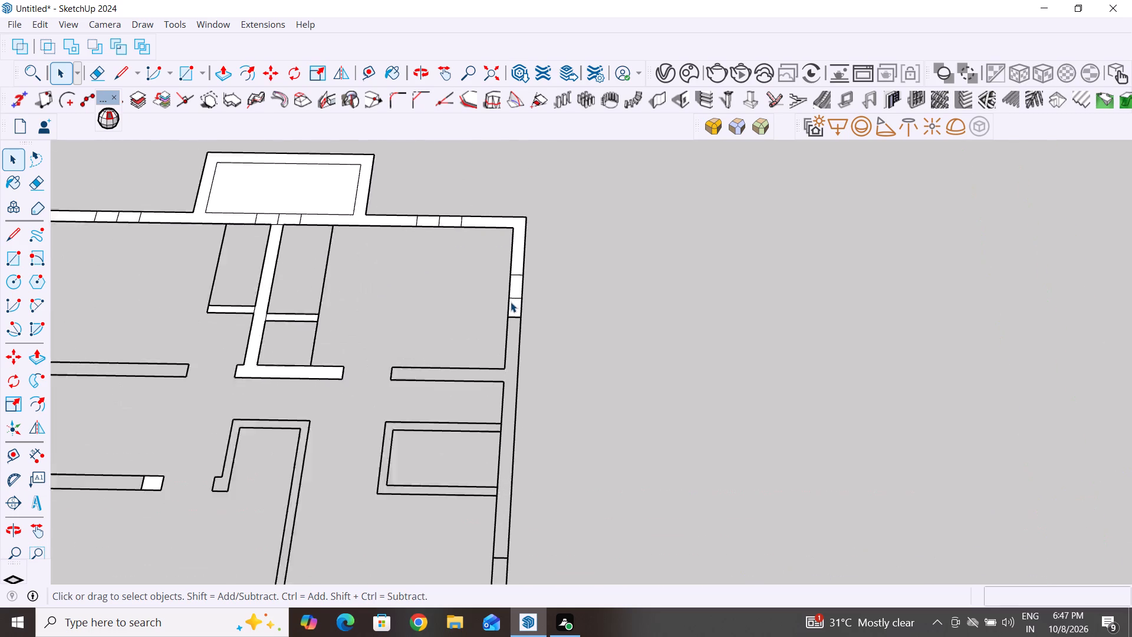
pyautogui.click(515, 308)
pyautogui.press('Delete')
pyautogui.click(515, 290)
pyautogui.press('Delete')
pyautogui.click(515, 252)
pyautogui.press('Delete')
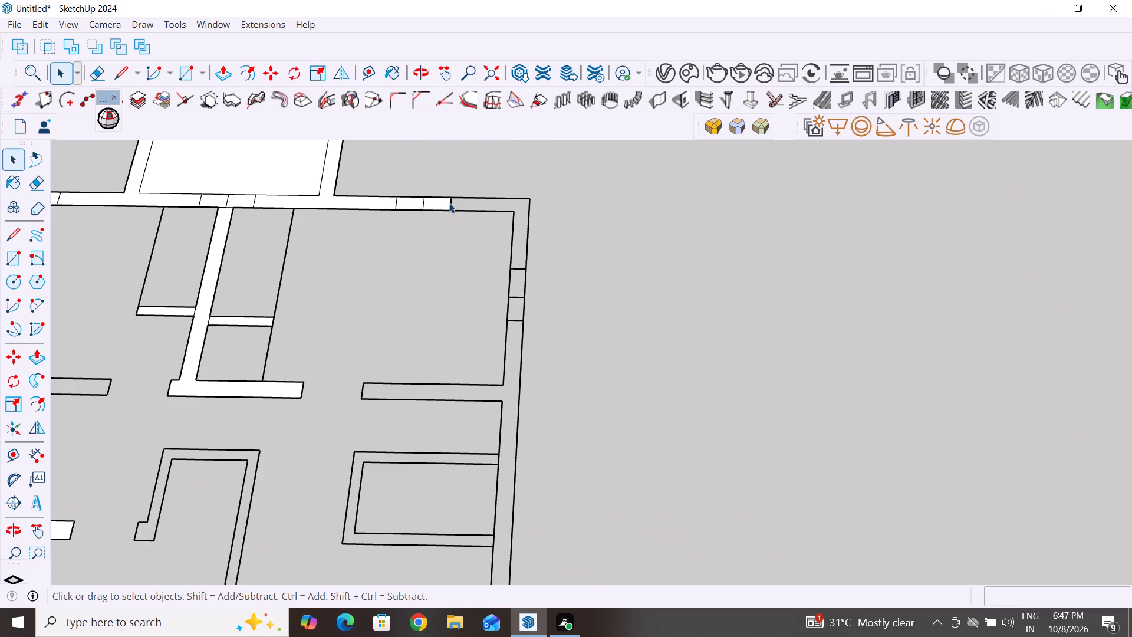
# Delete the right plan's top-wall right window faces and the adjoining wall face surrounding the projecting room.
pyautogui.click(443, 203)
pyautogui.press('Delete')
pyautogui.click(407, 203)
pyautogui.press('Delete')
pyautogui.click(363, 201)
pyautogui.press('Delete')
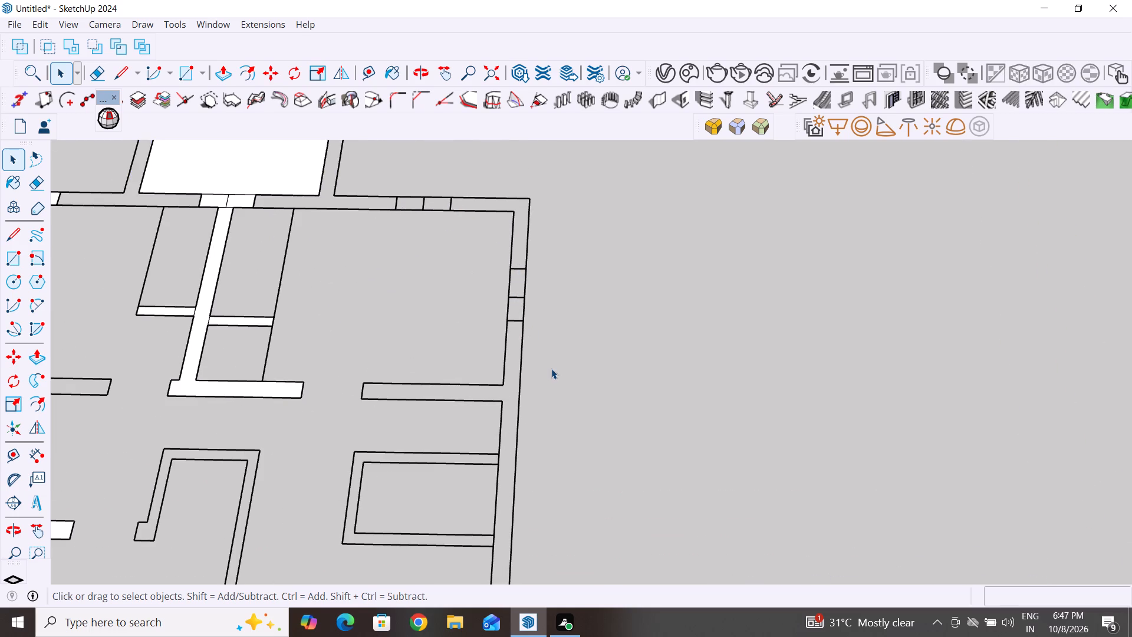
# Draw a 10" line across the left base of the projecting room's wall on the right plan's top side.
pyautogui.scroll(-6, 551, 369)
pyautogui.moveTo(550, 376); pyautogui.dragTo(465, 365, button='middle')
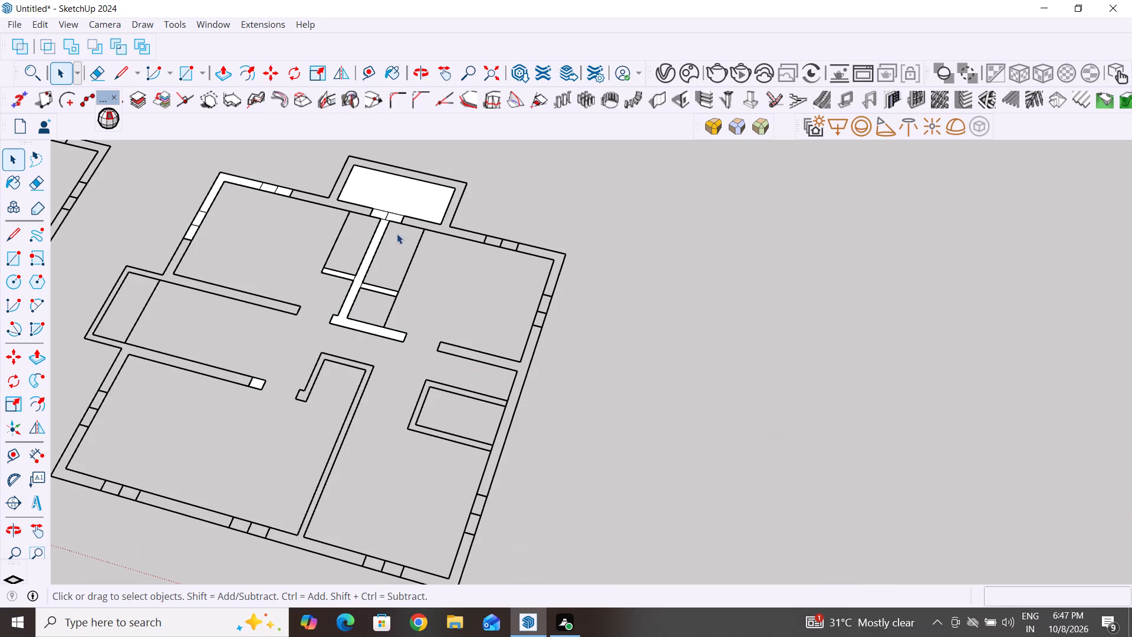
pyautogui.scroll(9, 385, 221)
pyautogui.scroll(-8, 437, 272)
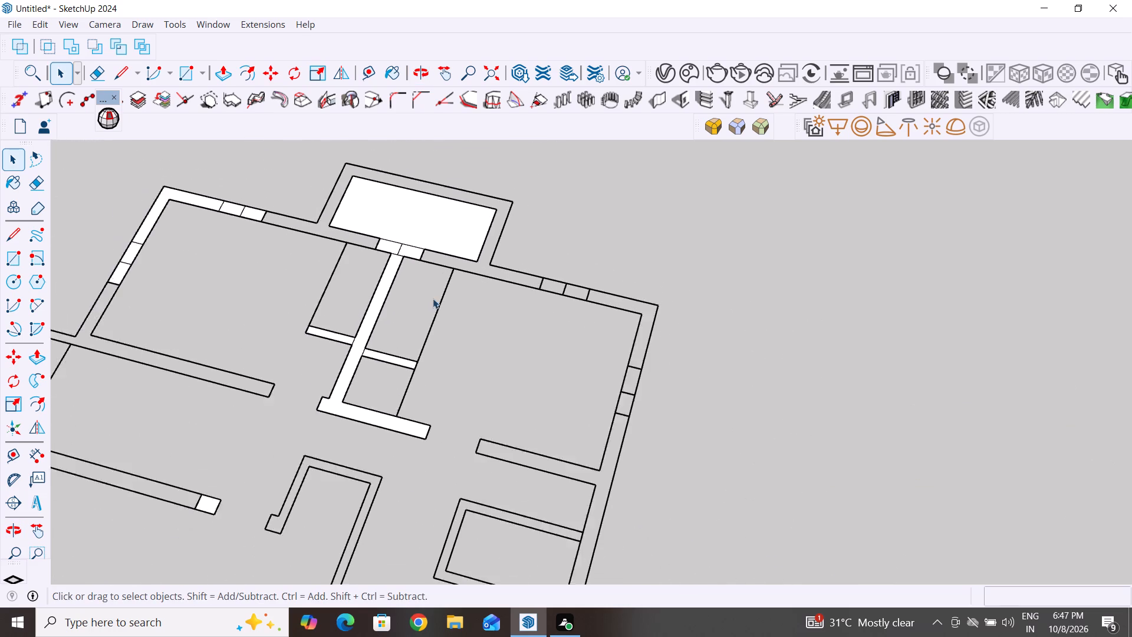
pyautogui.scroll(-2, 433, 298)
pyautogui.scroll(-4, 476, 358)
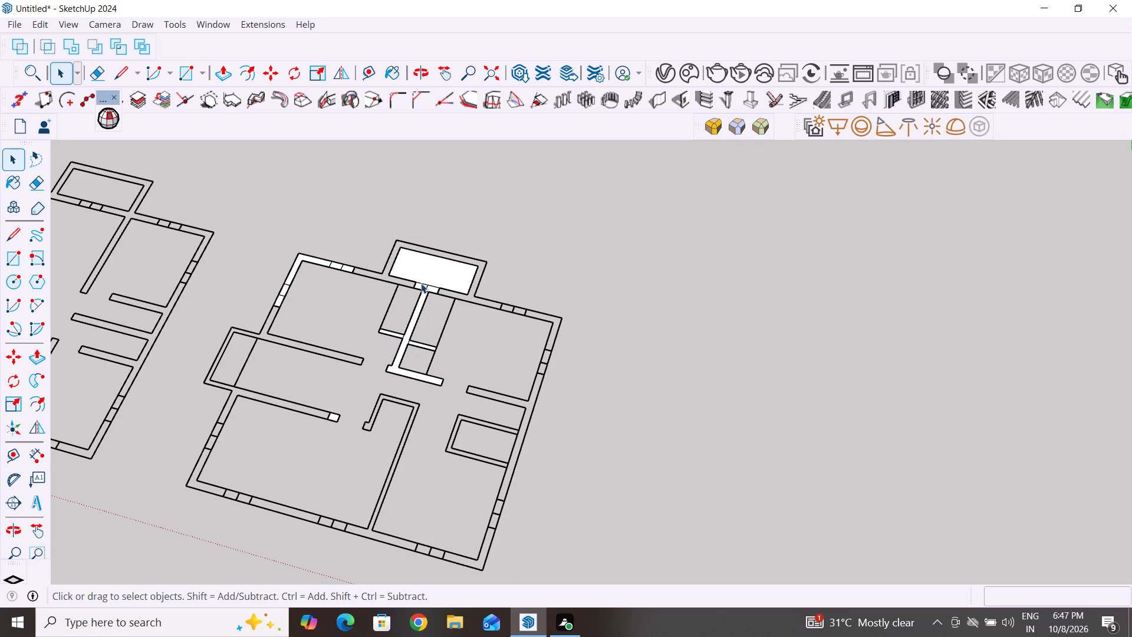
pyautogui.scroll(4, 421, 283)
pyautogui.moveTo(514, 362); pyautogui.dragTo(502, 420, button='middle')
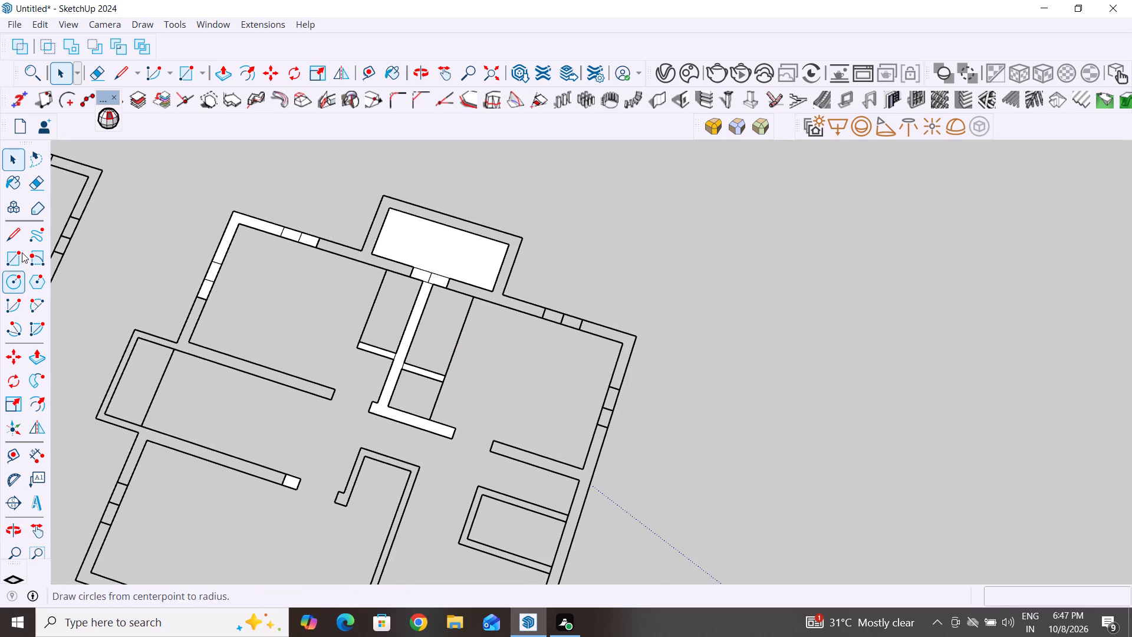
pyautogui.click(15, 237)
pyautogui.scroll(5, 406, 222)
pyautogui.click(334, 271)
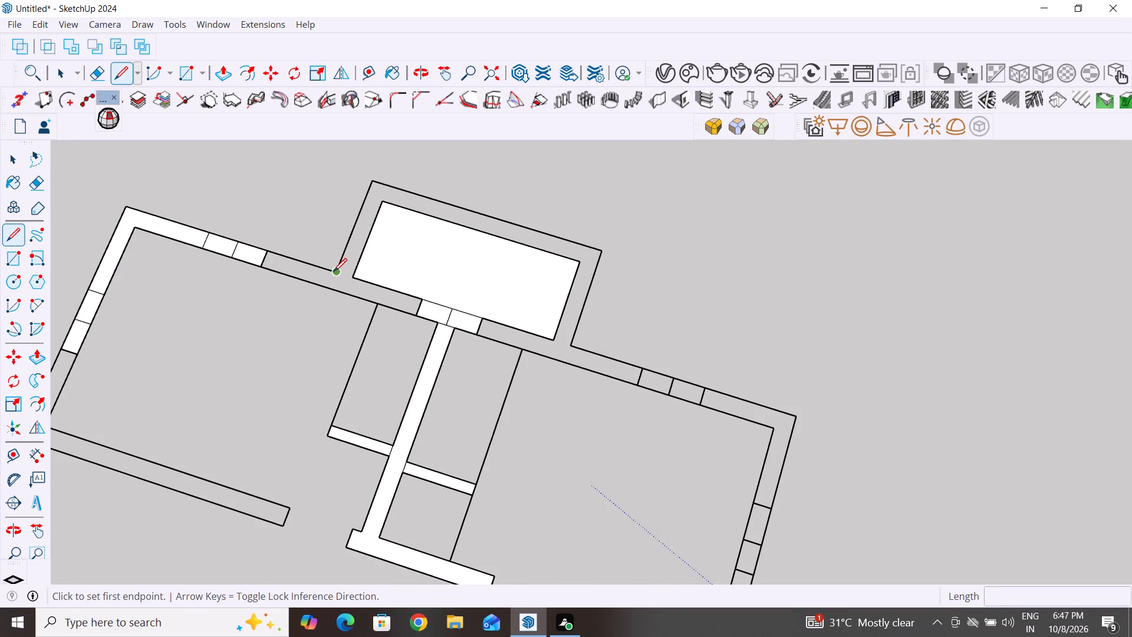
pyautogui.click(355, 278)
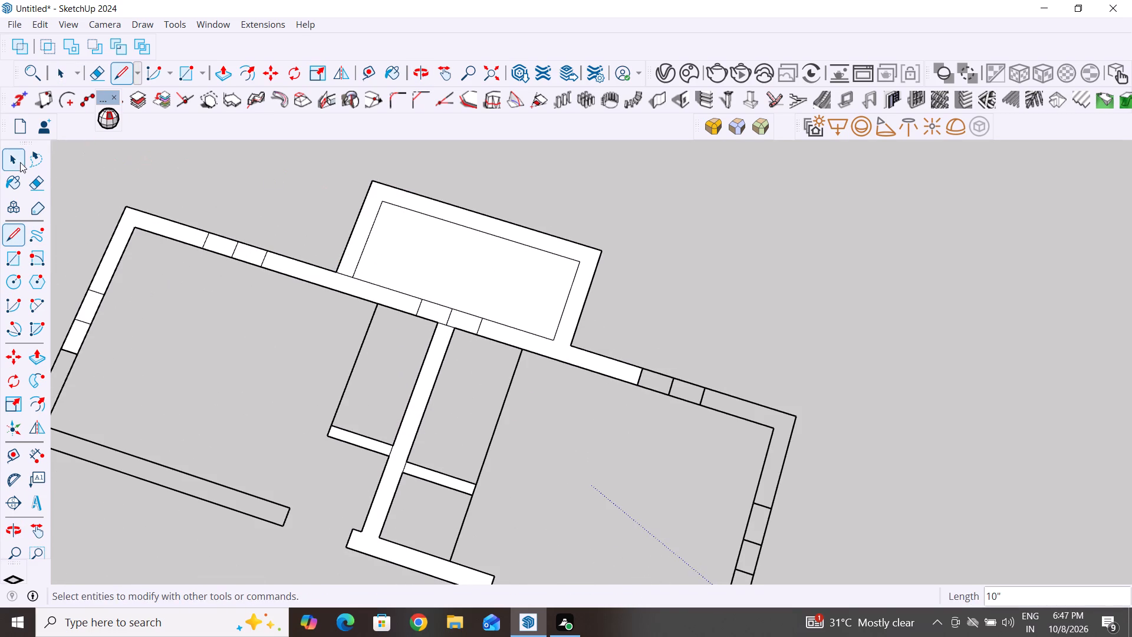
# Erase the inner and outer outlines of the projecting room on the right plan's top side.
pyautogui.click(15, 160)
pyautogui.click(38, 179)
pyautogui.moveTo(311, 207); pyautogui.dragTo(677, 322)
pyautogui.moveTo(508, 178); pyautogui.dragTo(519, 258)
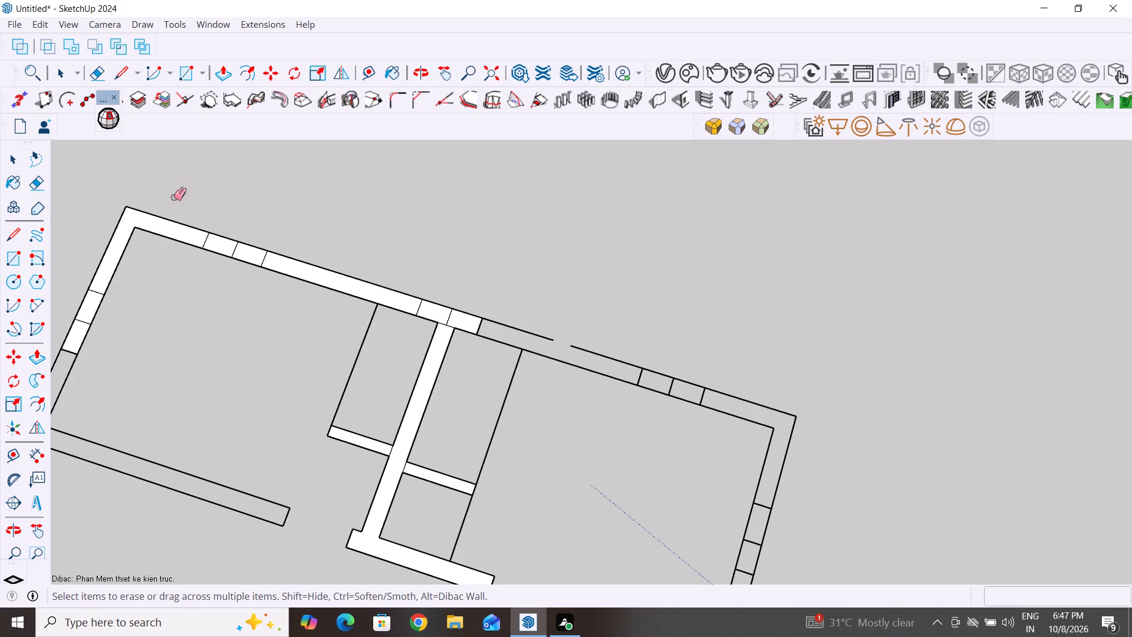
# Draw a 10" line closing the gap in the outer edge of the right plan's top wall.
pyautogui.click(10, 236)
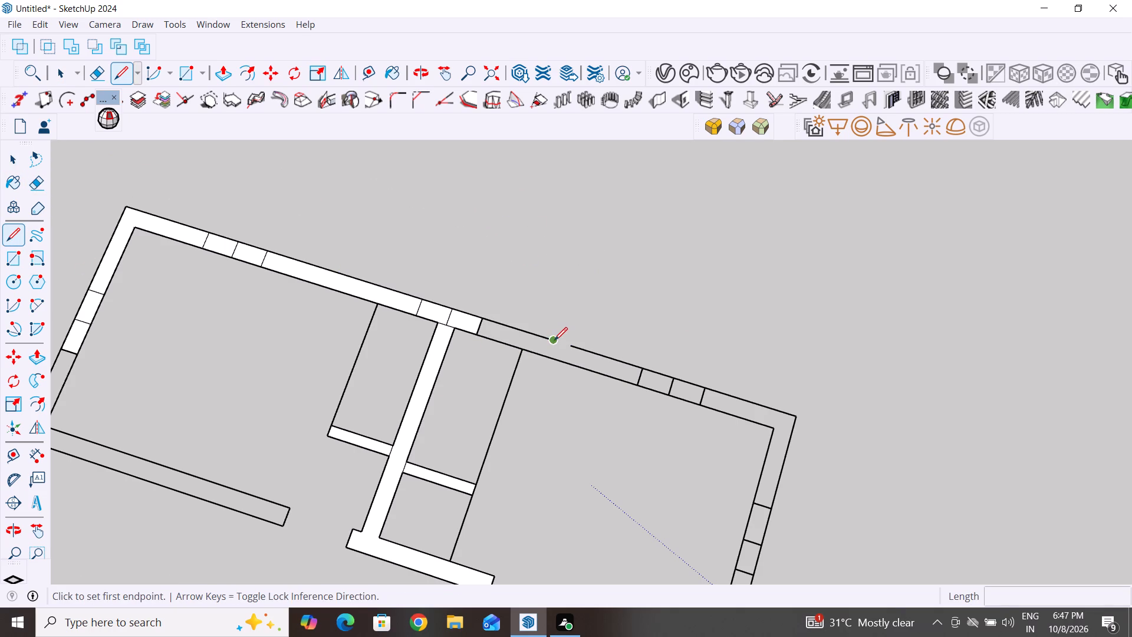
pyautogui.click(552, 339)
pyautogui.click(572, 347)
# Delete the face of the right plan's upper central partition wall, including its base segment along the corridor.
pyautogui.click(15, 160)
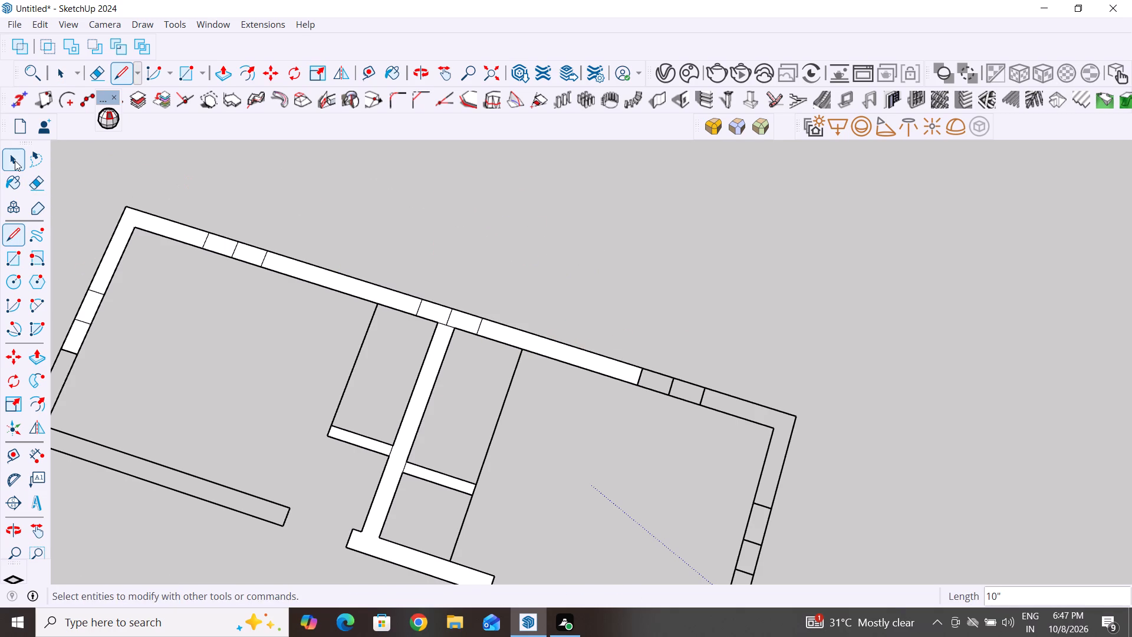
pyautogui.scroll(-5, 443, 394)
pyautogui.moveTo(449, 398); pyautogui.dragTo(573, 172, button='middle')
pyautogui.scroll(1, 457, 462)
pyautogui.moveTo(455, 471); pyautogui.dragTo(433, 608, button='middle')
pyautogui.click(433, 480)
pyautogui.press('space')
pyautogui.press('space')
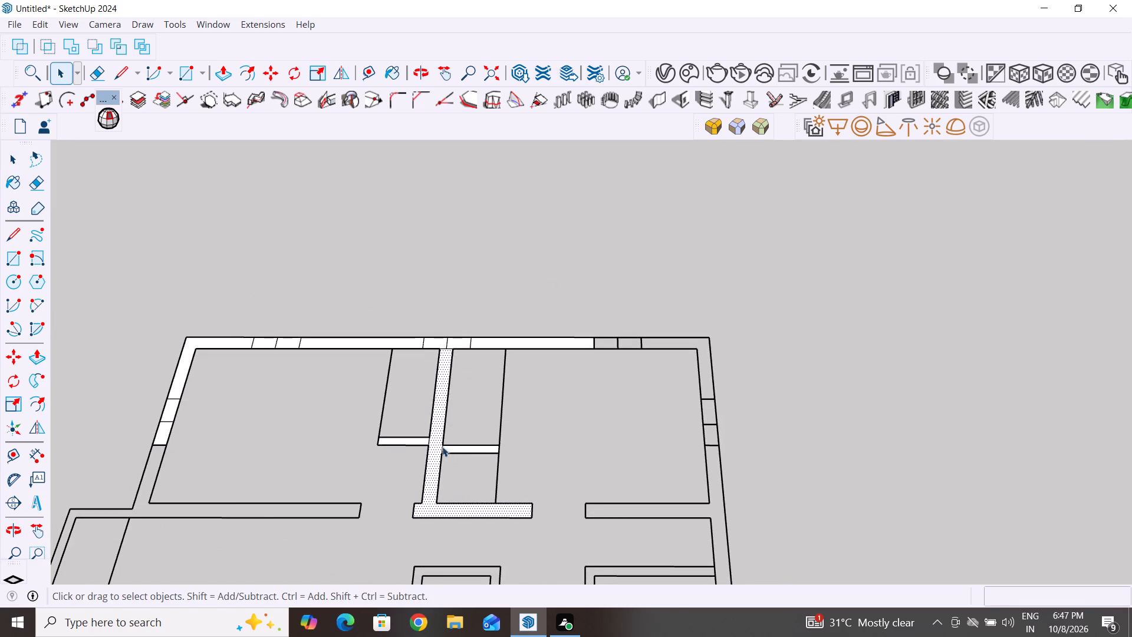
pyautogui.press('Delete')
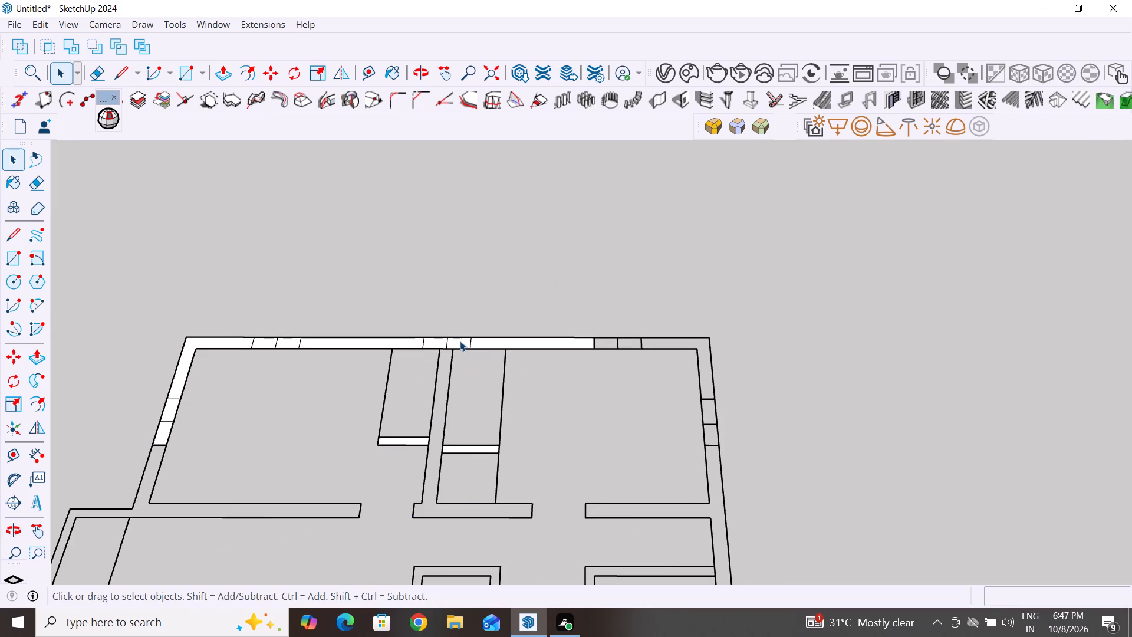
# Delete the right plan's top-wall middle window faces and the wall faces on both sides of them.
pyautogui.click(460, 341)
pyautogui.press('Delete')
pyautogui.click(492, 342)
pyautogui.press('Delete')
pyautogui.click(435, 344)
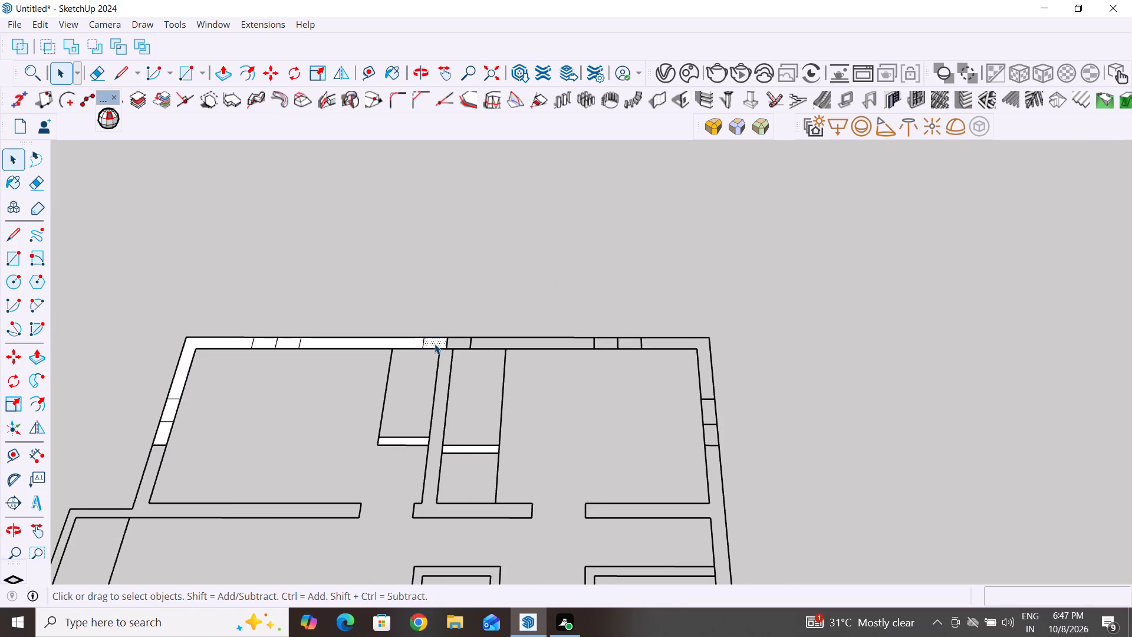
pyautogui.press('Delete')
pyautogui.click(399, 341)
pyautogui.press('Delete')
# Delete the right plan's top-wall left window faces, the top-left corner wall face and the upper left-wall window faces.
pyautogui.click(291, 342)
pyautogui.press('Delete')
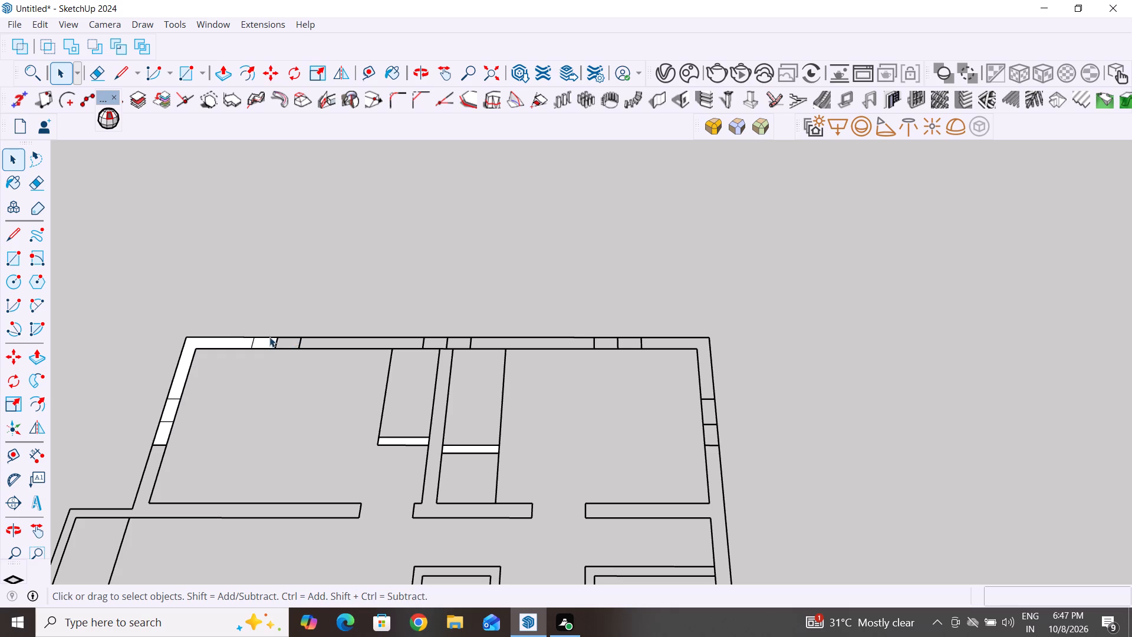
pyautogui.click(261, 343)
pyautogui.press('Delete')
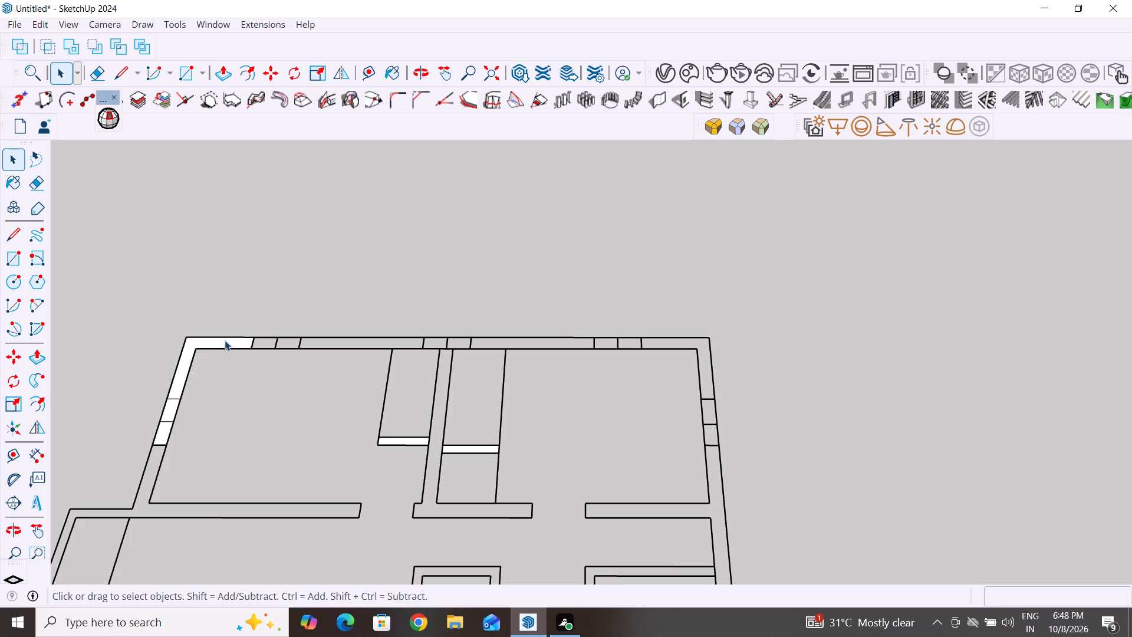
pyautogui.click(225, 340)
pyautogui.press('Delete')
pyautogui.click(172, 406)
pyautogui.press('Delete')
pyautogui.click(165, 428)
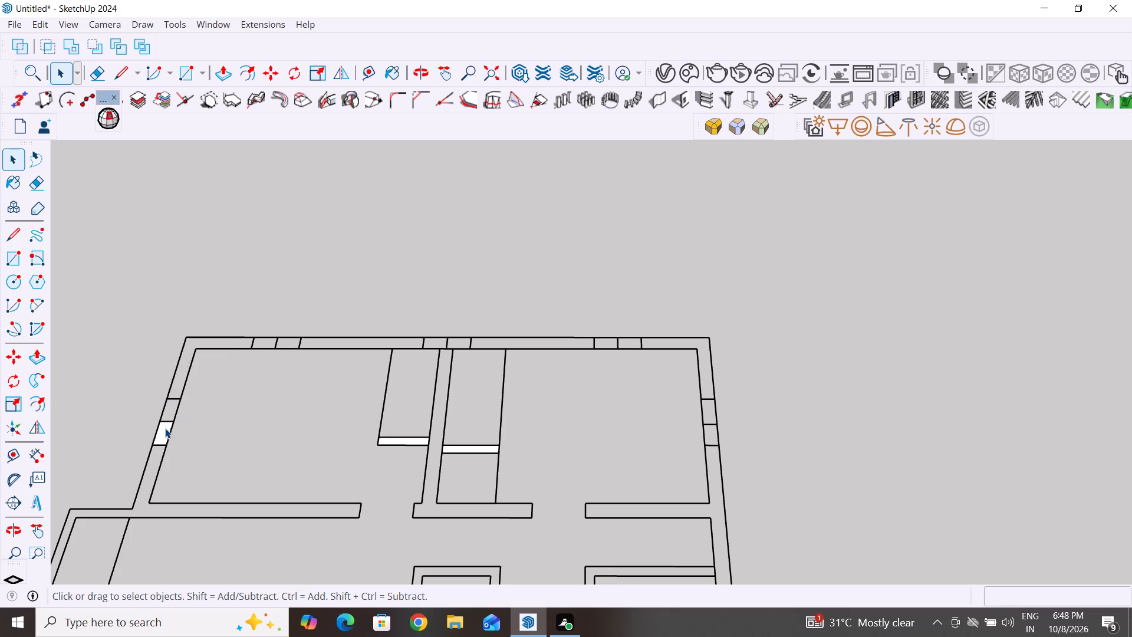
pyautogui.press('Delete')
# Delete the two short partition faces beside the right plan's upper central wall and the small end face of the lower-left corridor wall.
pyautogui.click(391, 441)
pyautogui.press('Delete')
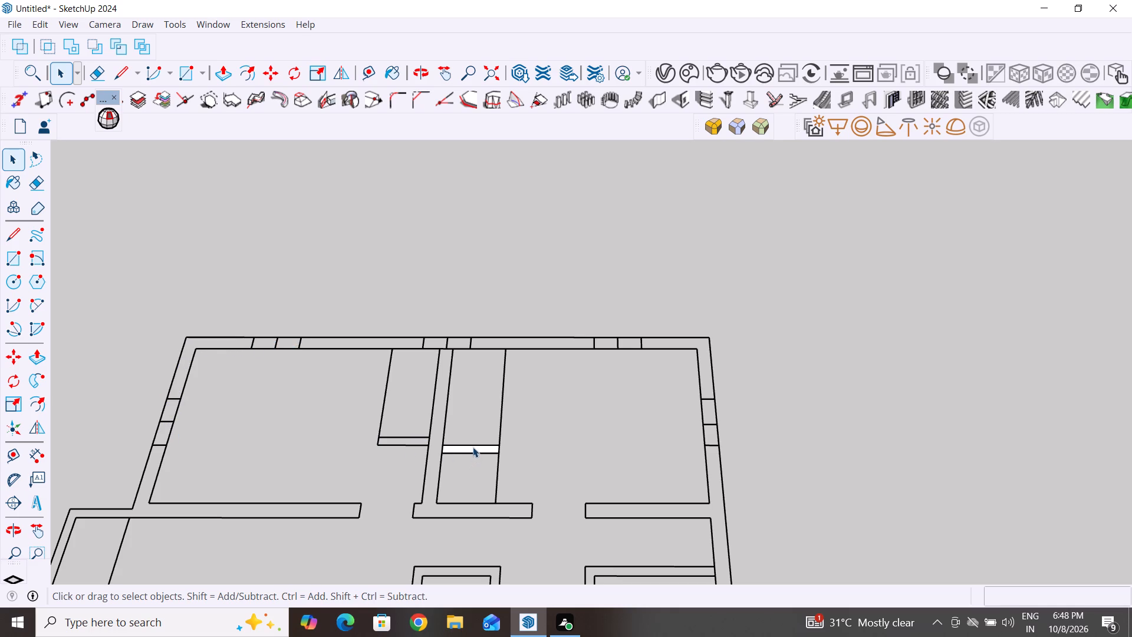
pyautogui.click(473, 449)
pyautogui.press('Delete')
pyautogui.scroll(-16, 516, 412)
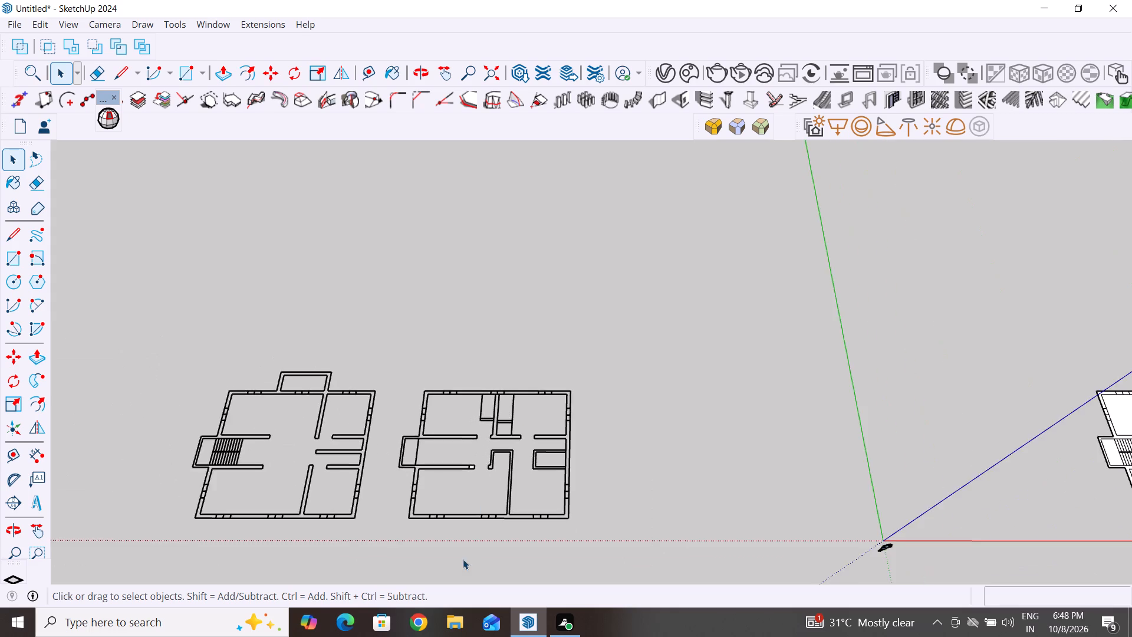
pyautogui.scroll(11, 463, 559)
pyautogui.click(479, 403)
pyautogui.press('Delete')
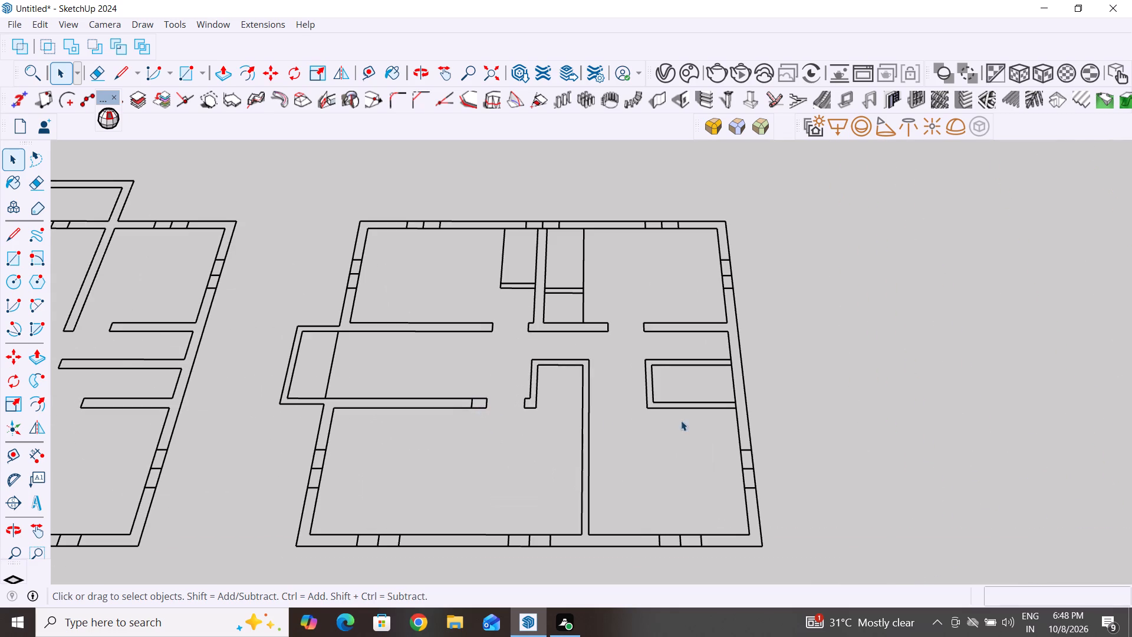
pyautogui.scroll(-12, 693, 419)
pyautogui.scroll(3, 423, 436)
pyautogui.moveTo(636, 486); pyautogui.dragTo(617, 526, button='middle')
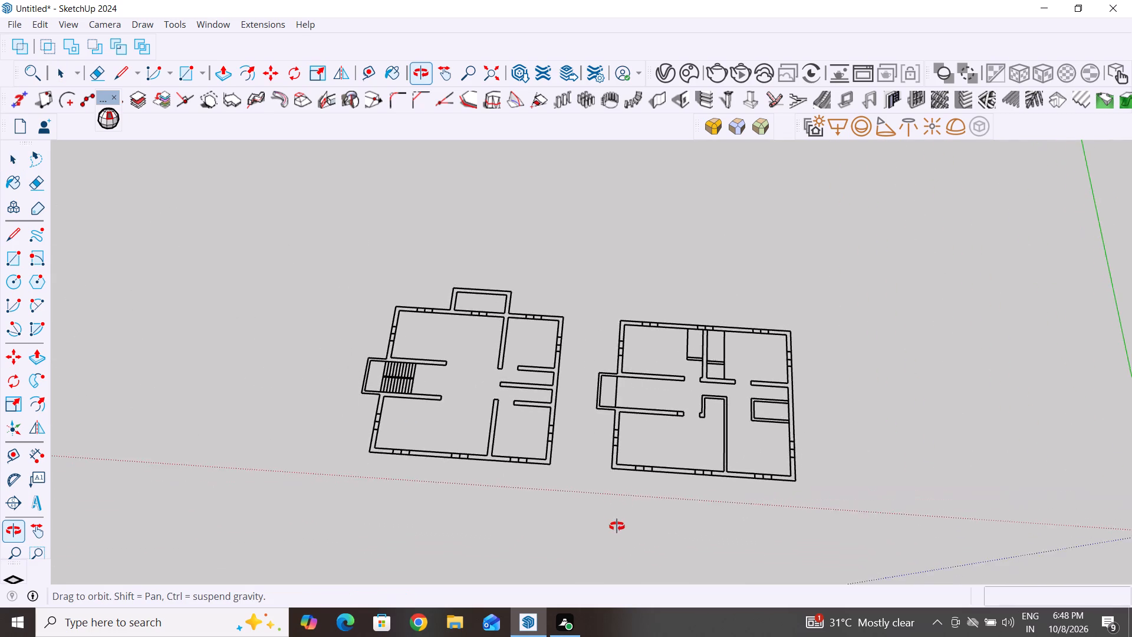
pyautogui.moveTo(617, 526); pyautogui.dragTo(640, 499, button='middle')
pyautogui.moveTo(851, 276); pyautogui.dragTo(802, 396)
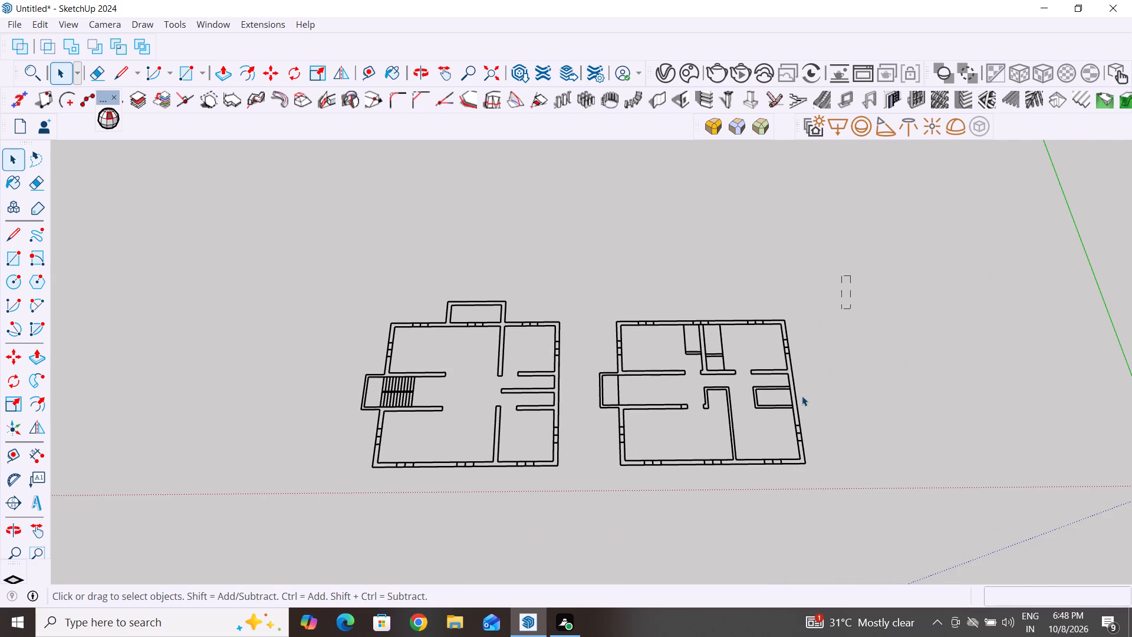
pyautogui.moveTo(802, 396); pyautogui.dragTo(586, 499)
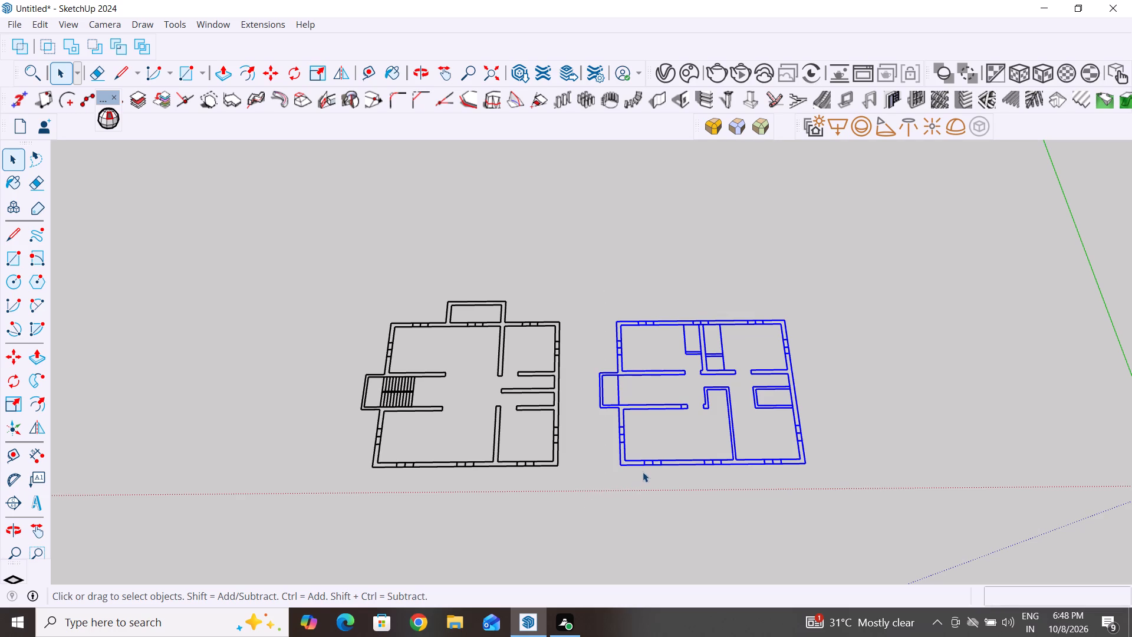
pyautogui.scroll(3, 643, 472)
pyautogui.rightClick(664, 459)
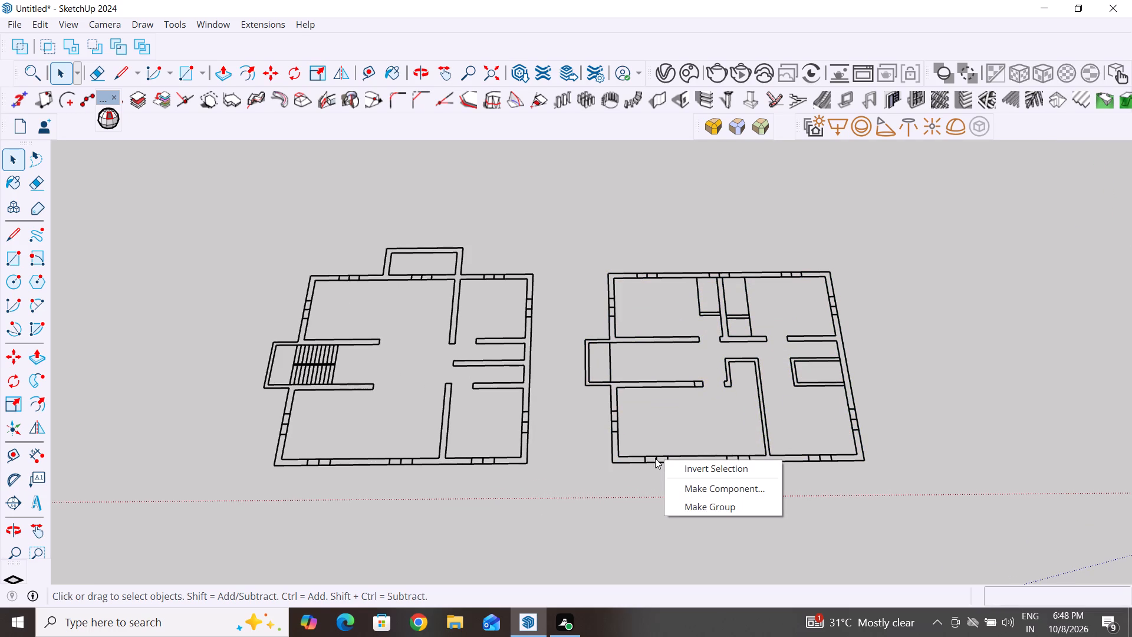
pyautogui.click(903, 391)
# Select all of the right plan's linework and make it a group.
pyautogui.moveTo(898, 229); pyautogui.dragTo(827, 389)
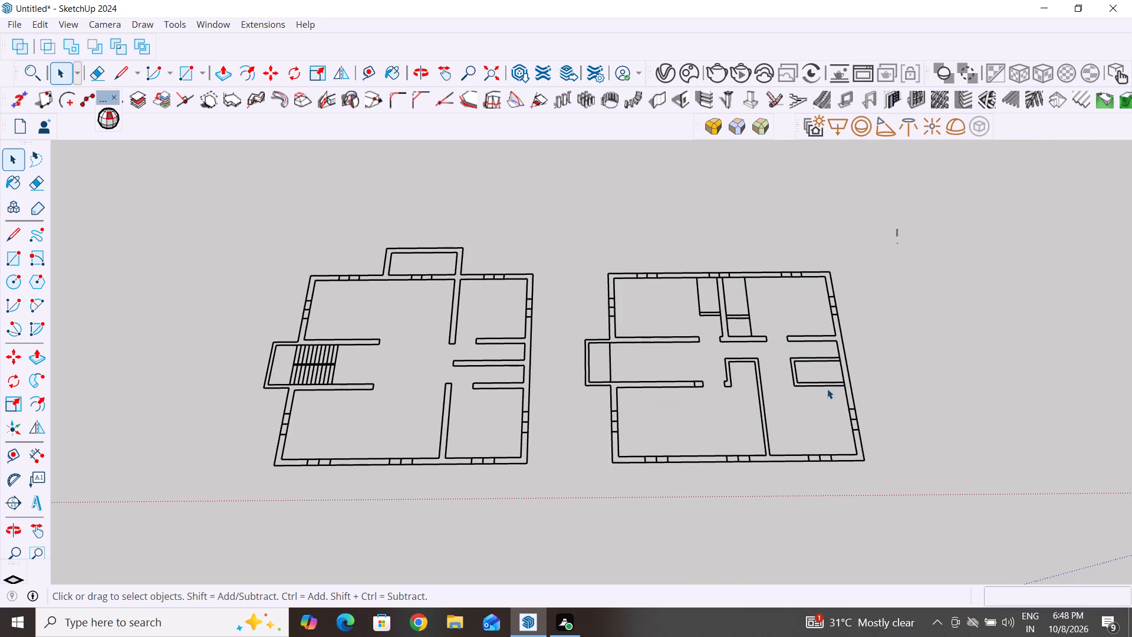
pyautogui.moveTo(827, 389); pyautogui.dragTo(580, 503)
pyautogui.rightClick(613, 405)
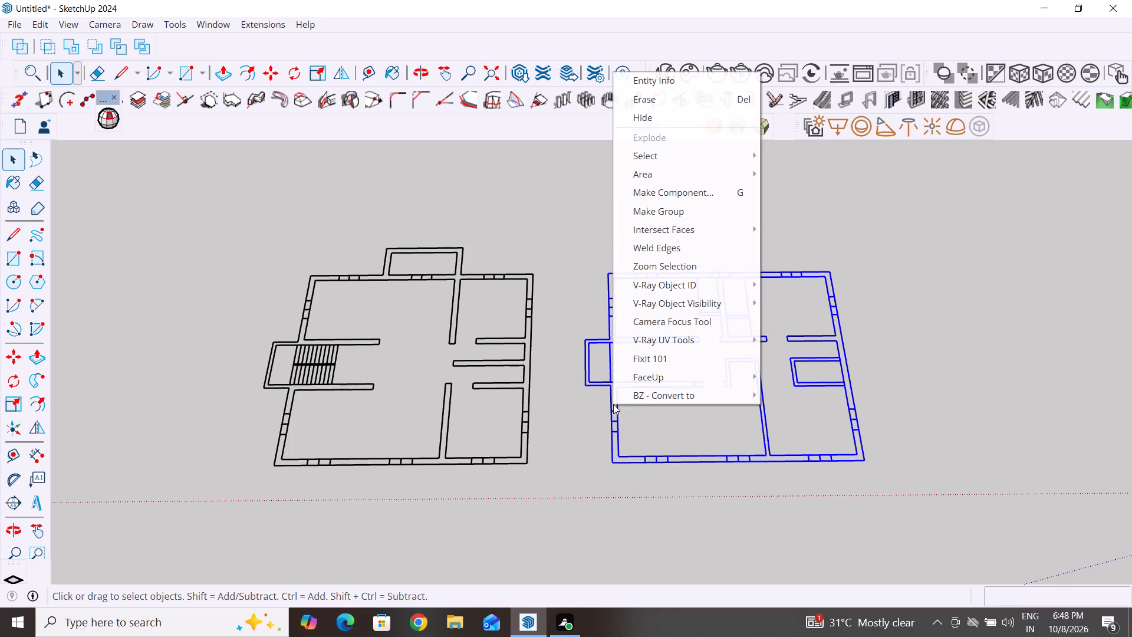
pyautogui.click(659, 211)
# Select all of the left plan's linework, including the staircase, and make it a group.
pyautogui.moveTo(558, 201); pyautogui.dragTo(205, 510)
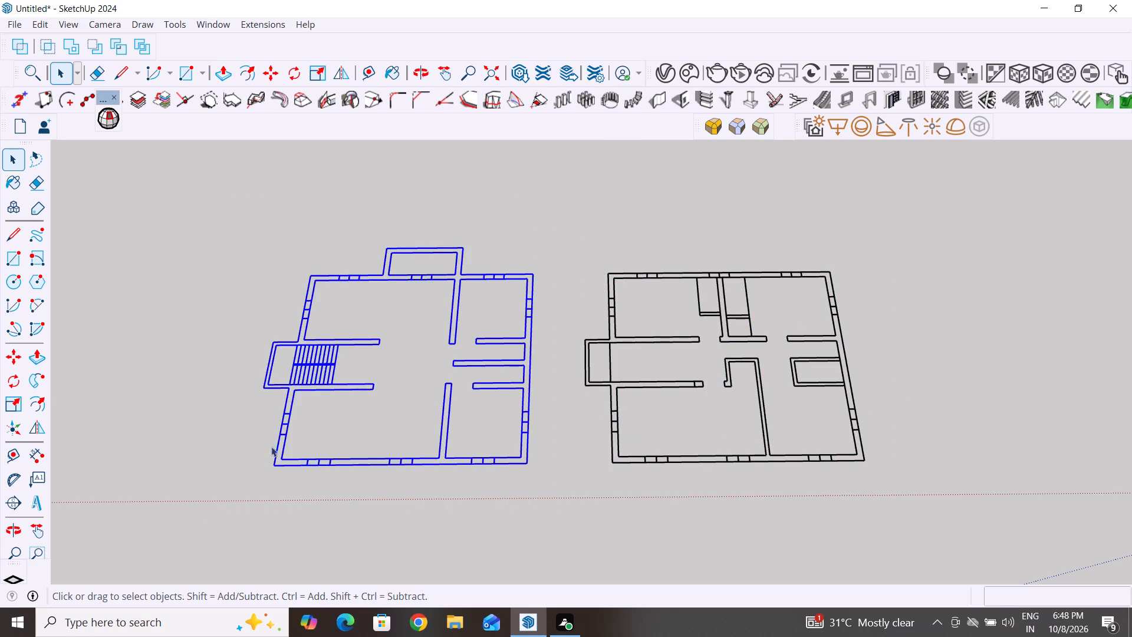
pyautogui.rightClick(282, 434)
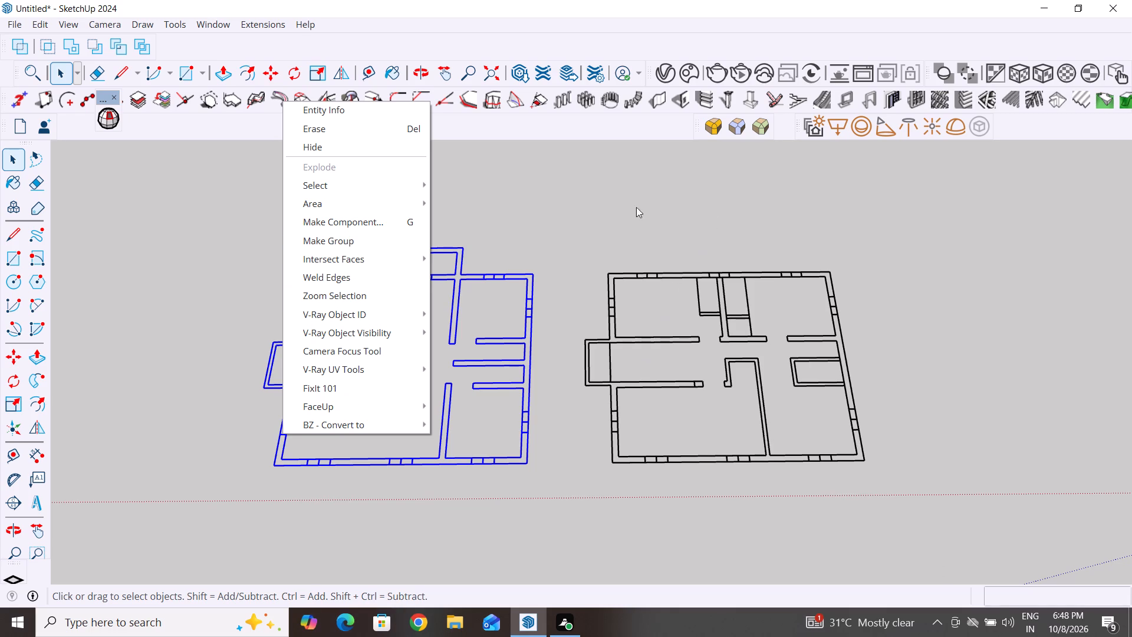
pyautogui.click(346, 236)
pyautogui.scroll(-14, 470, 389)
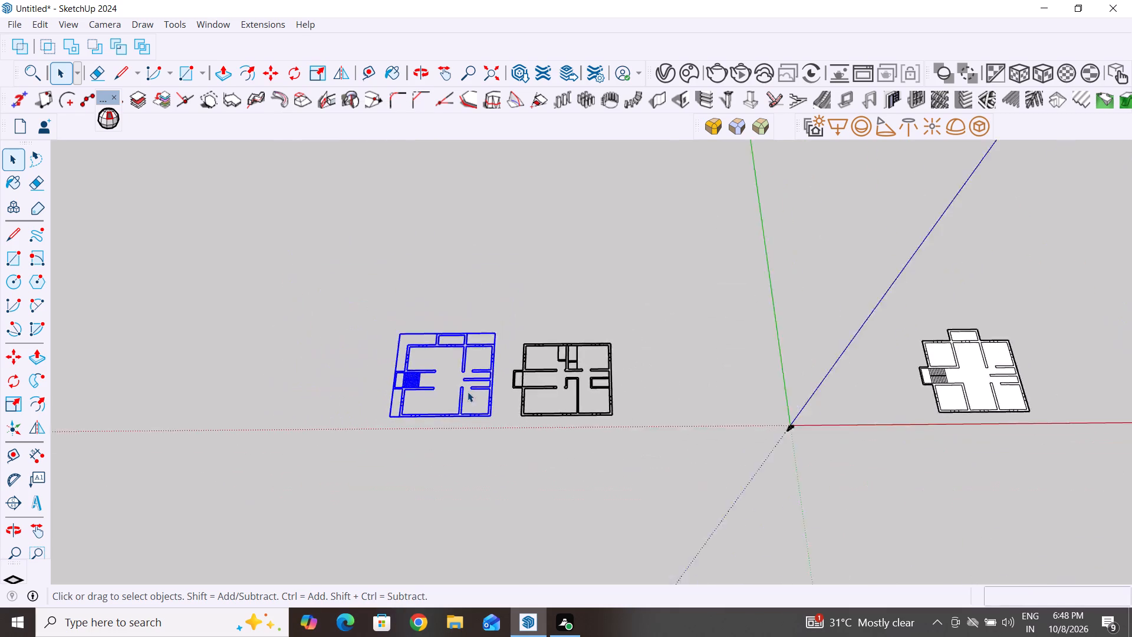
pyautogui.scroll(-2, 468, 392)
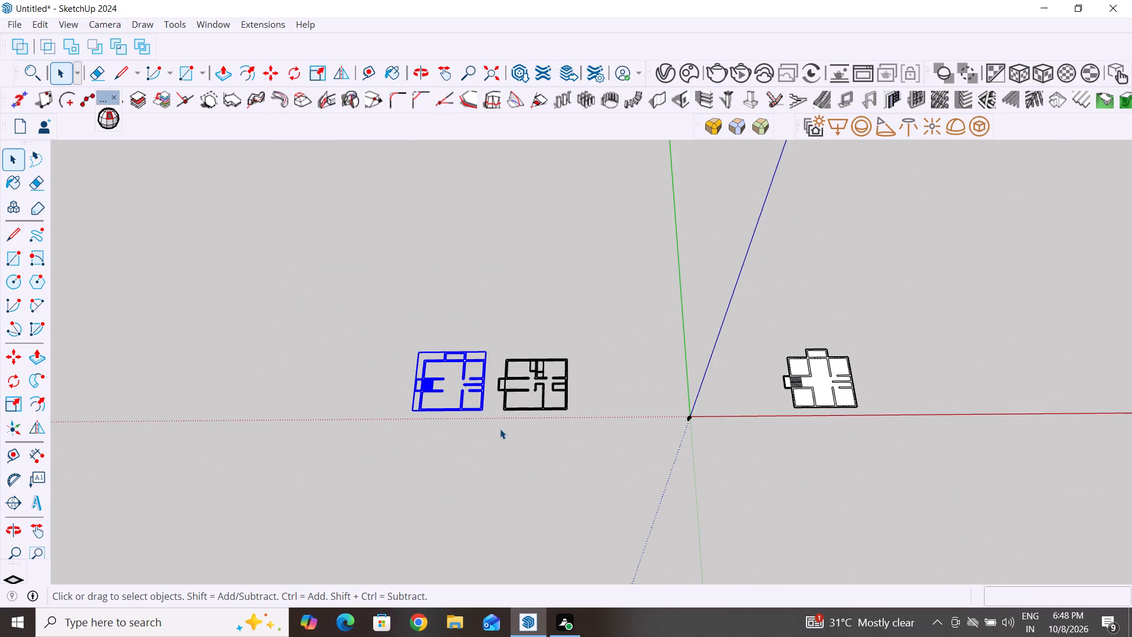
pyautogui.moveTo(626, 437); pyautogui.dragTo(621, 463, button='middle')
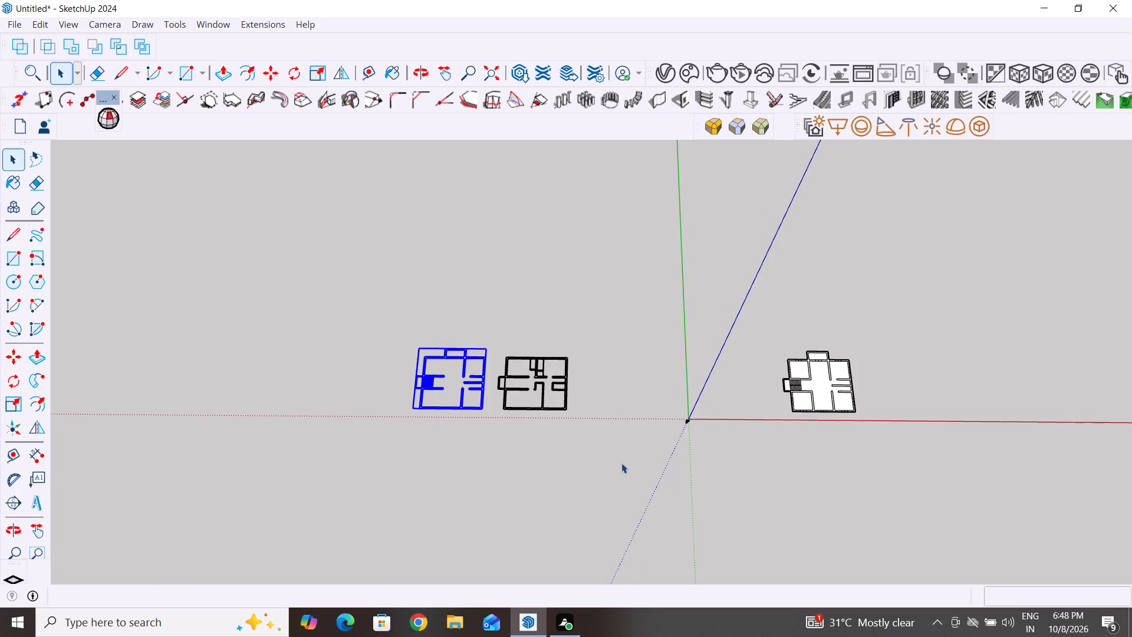
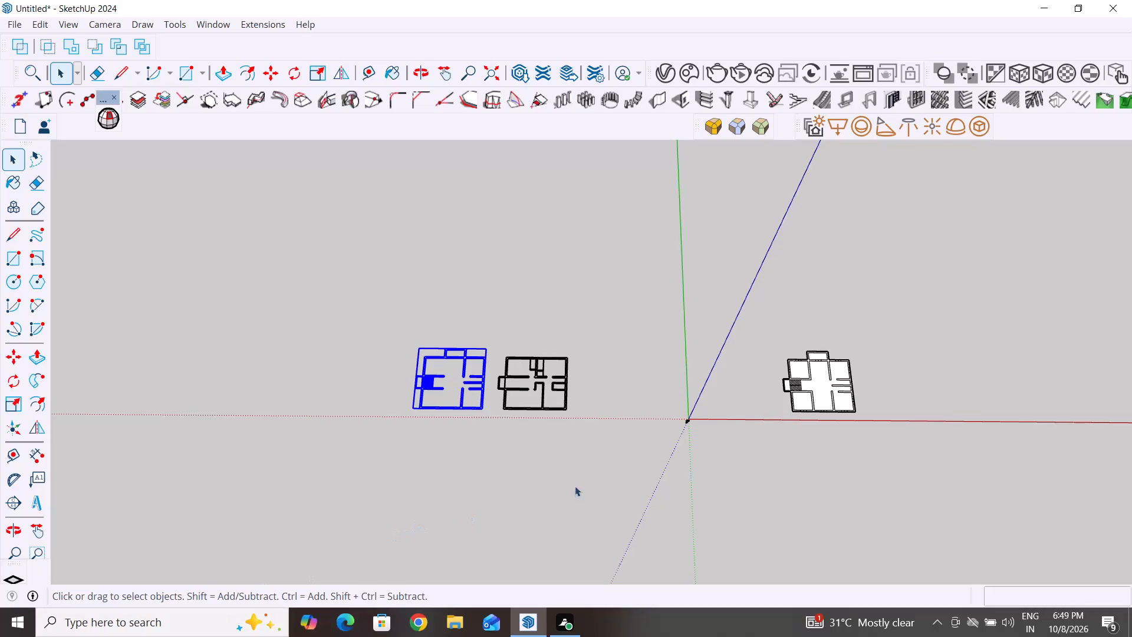
# Explode the left plan's group so its wall lines can be edited.
pyautogui.click(848, 438)
pyautogui.scroll(2, 903, 418)
pyautogui.moveTo(531, 433); pyautogui.dragTo(508, 483, button='middle')
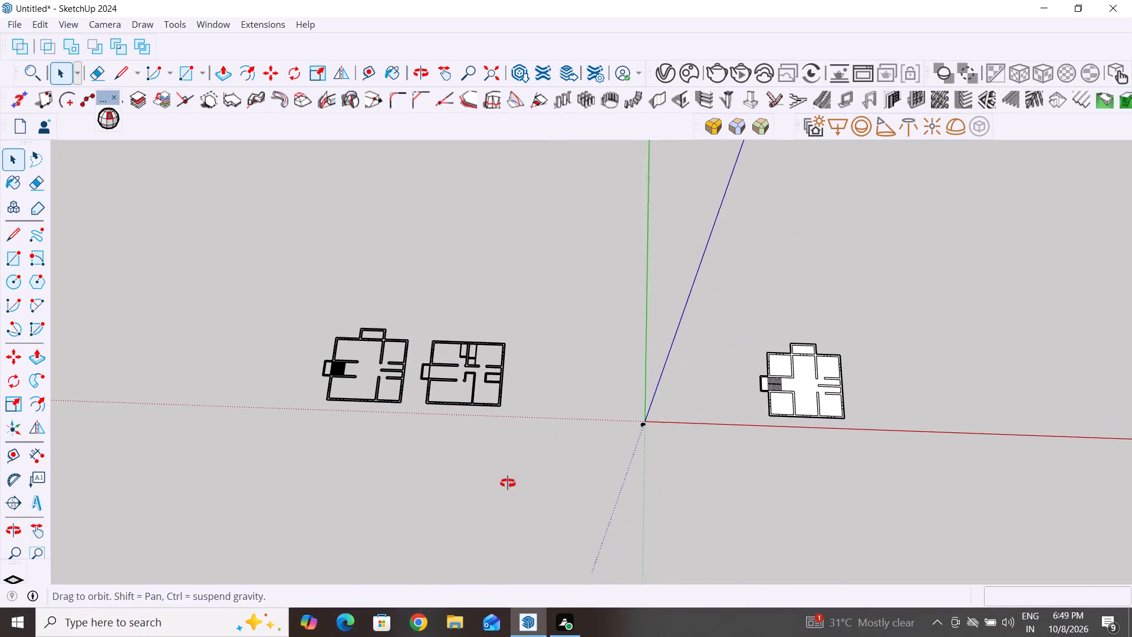
pyautogui.moveTo(508, 483); pyautogui.dragTo(505, 481, button='middle')
pyautogui.scroll(4, 357, 423)
pyautogui.moveTo(378, 408); pyautogui.dragTo(344, 365, button='middle')
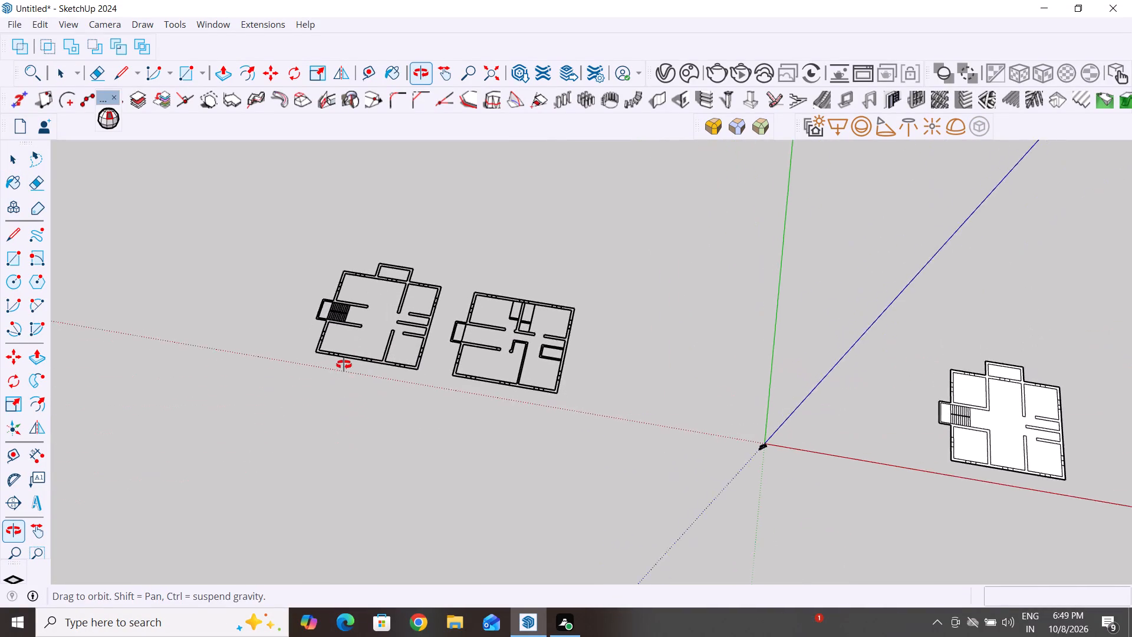
pyautogui.moveTo(344, 365); pyautogui.dragTo(344, 363, button='middle')
pyautogui.scroll(3, 344, 362)
pyautogui.scroll(4, 389, 348)
pyautogui.moveTo(407, 380); pyautogui.dragTo(432, 409, button='middle')
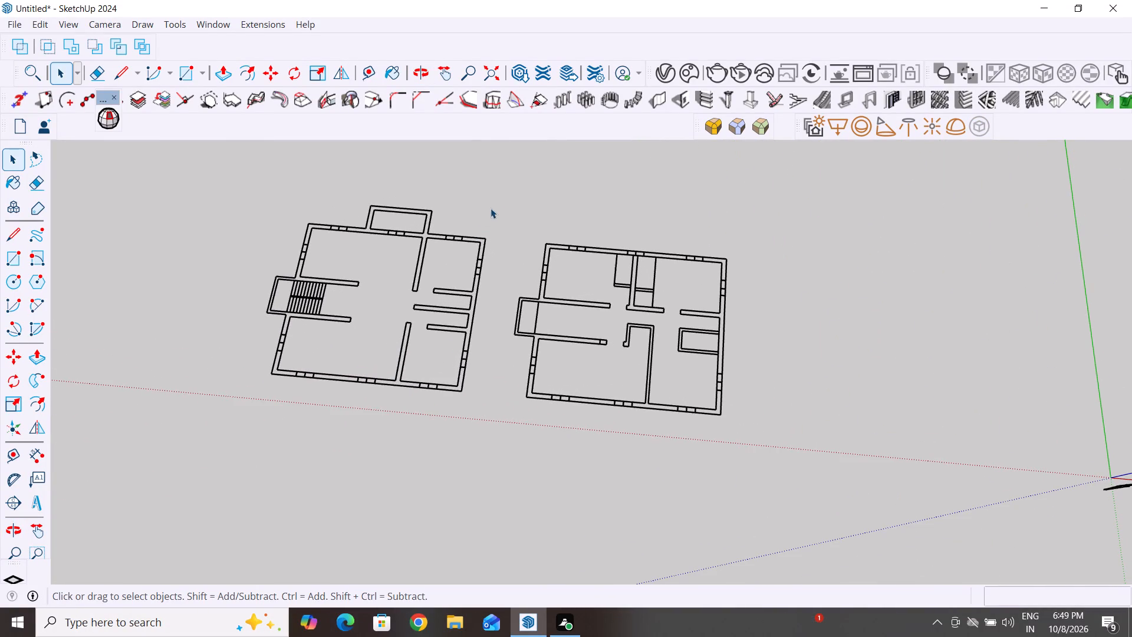
pyautogui.scroll(-3, 465, 235)
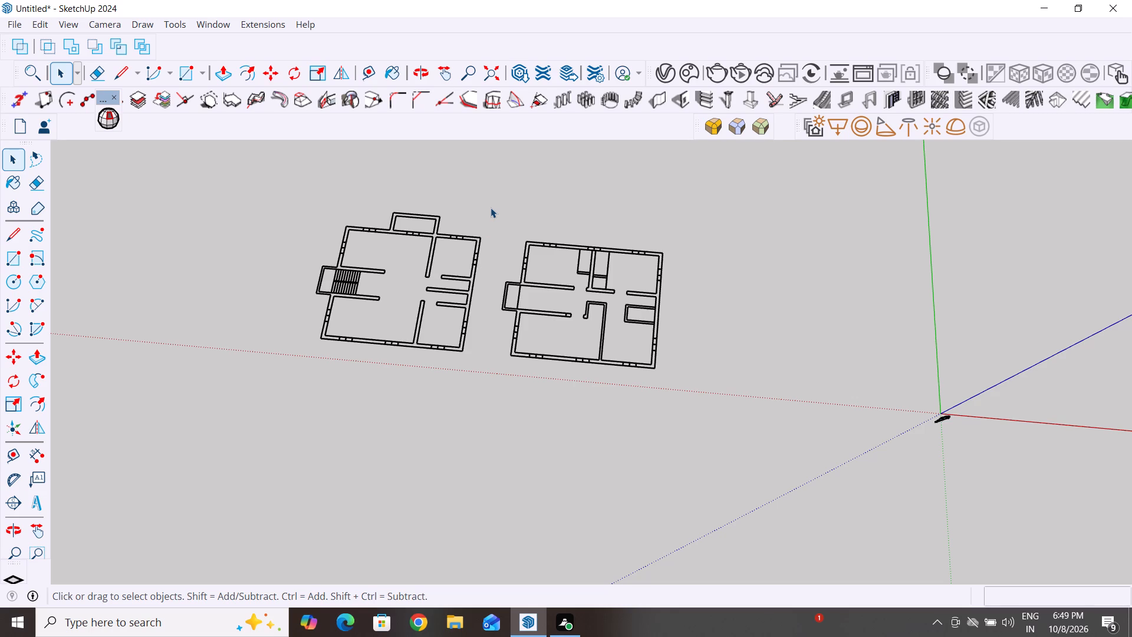
pyautogui.scroll(9, 407, 231)
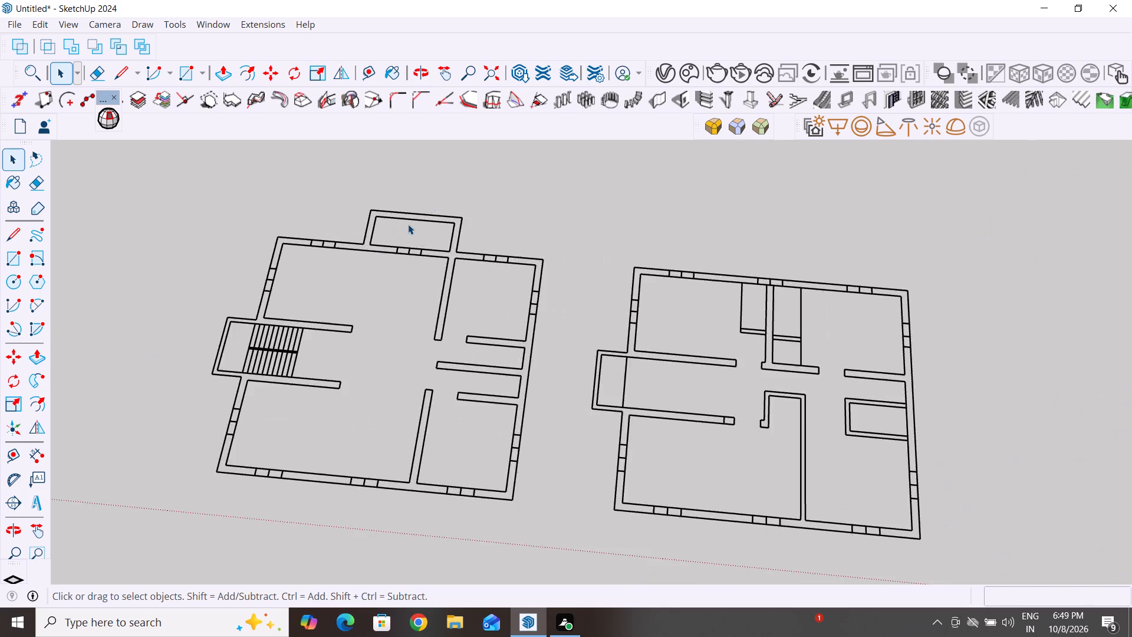
pyautogui.scroll(11, 408, 224)
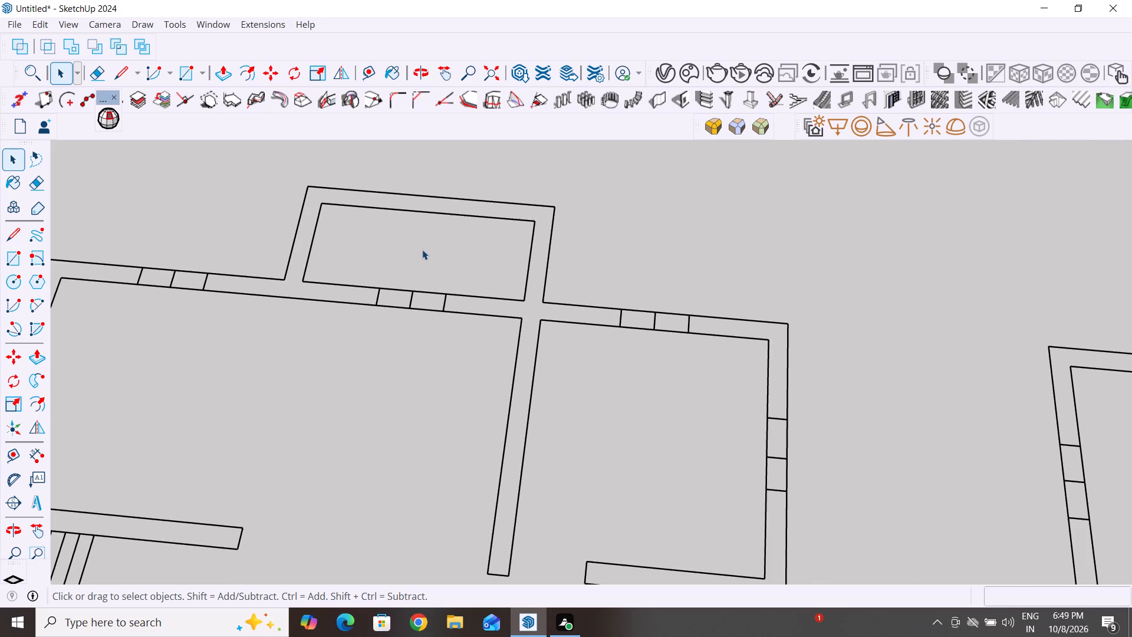
pyautogui.scroll(-3, 422, 249)
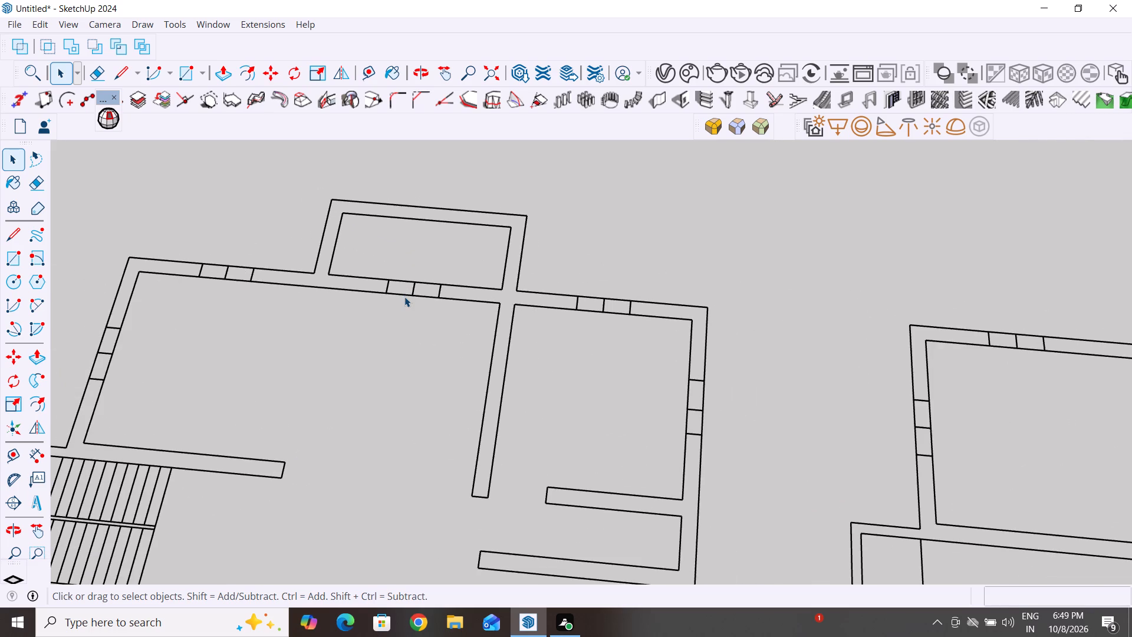
pyautogui.scroll(2, 404, 297)
pyautogui.click(414, 288)
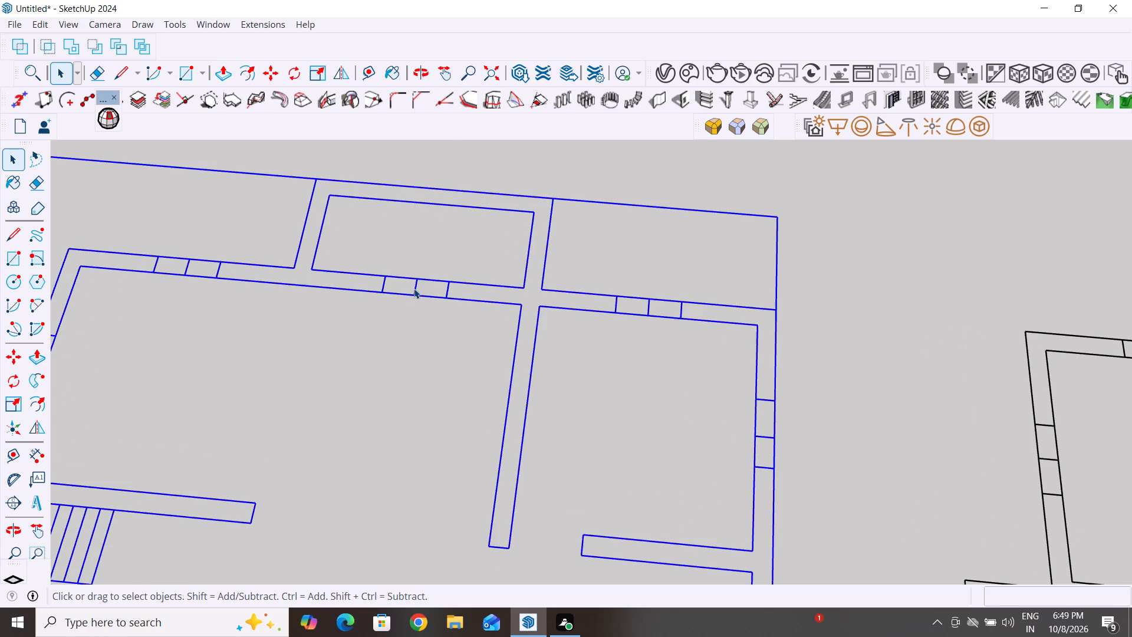
pyautogui.rightClick(414, 288)
pyautogui.click(464, 103)
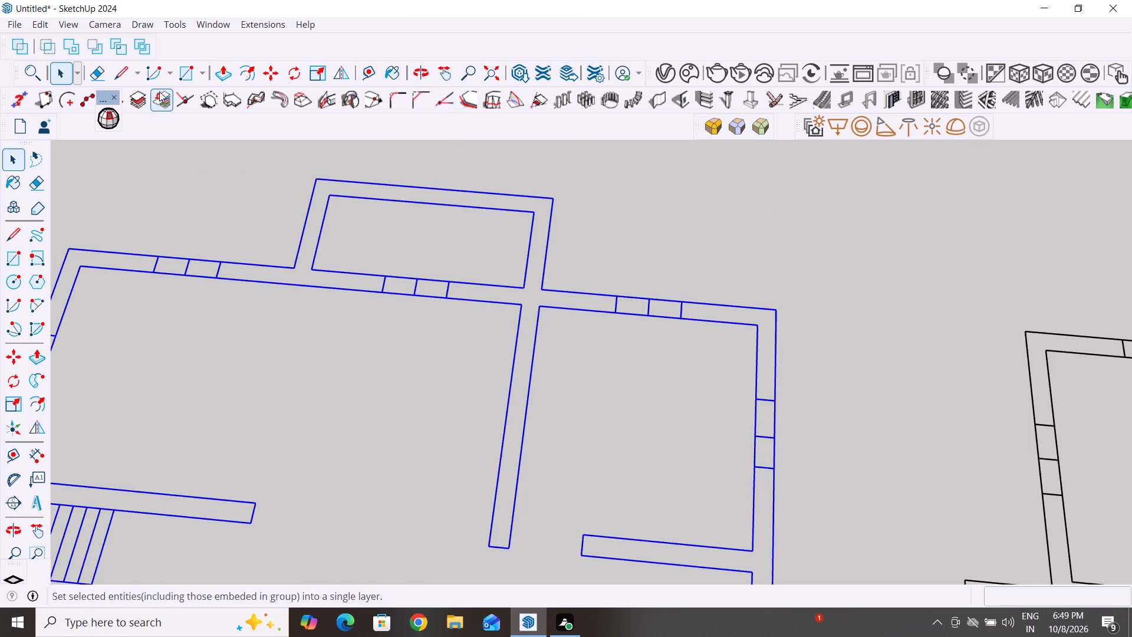
# Erase the window lines in the left plan's top wall below the projecting bay, leaving an open gap into the bay.
pyautogui.click(40, 179)
pyautogui.moveTo(402, 266); pyautogui.dragTo(388, 333)
pyautogui.moveTo(423, 273); pyautogui.dragTo(420, 331)
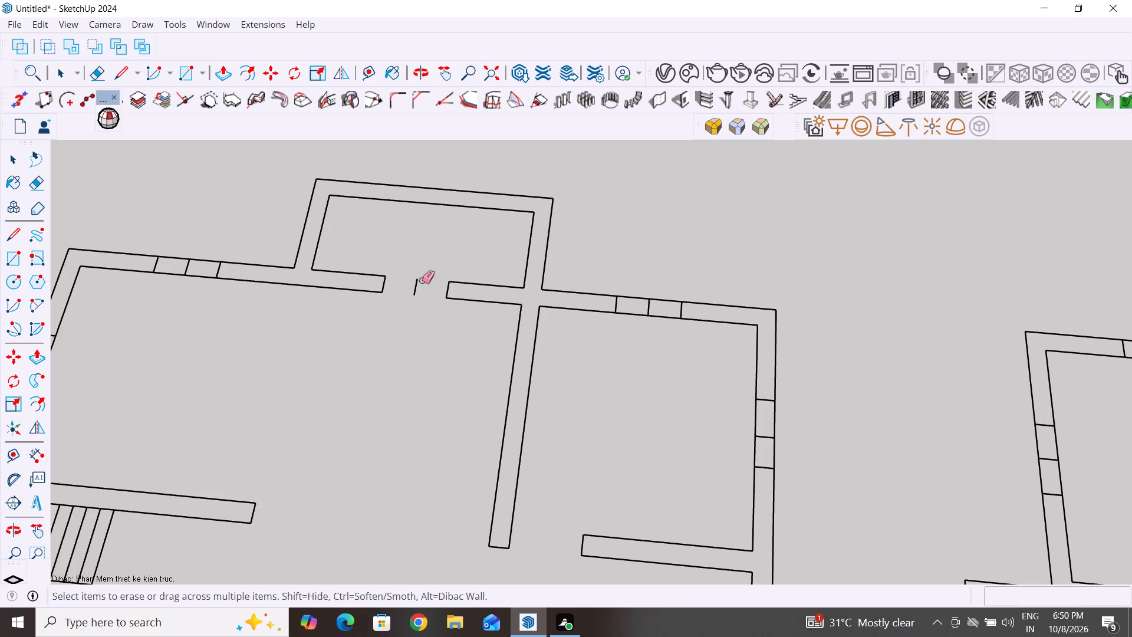
pyautogui.click(421, 280)
pyautogui.click(416, 285)
# Select all of the left plan's linework, including the staircase, and make it a group again.
pyautogui.scroll(-5, 446, 340)
pyautogui.moveTo(476, 353); pyautogui.dragTo(532, 363, button='middle')
pyautogui.scroll(4, 430, 362)
pyautogui.scroll(-5, 560, 377)
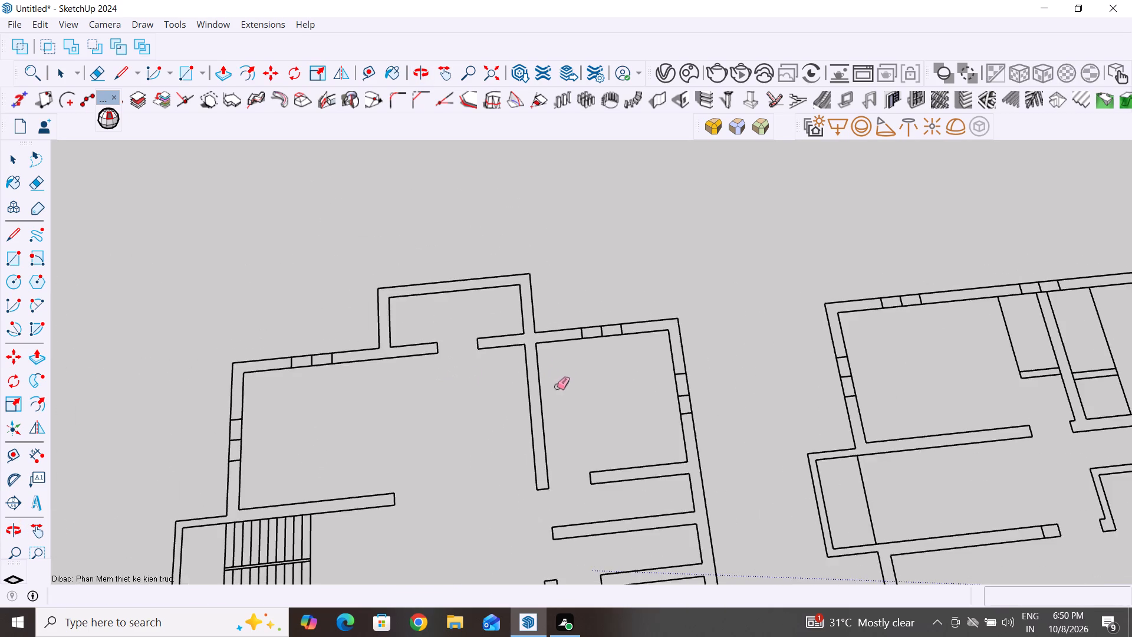
pyautogui.moveTo(540, 423); pyautogui.dragTo(491, 418, button='middle')
pyautogui.scroll(-5, 553, 297)
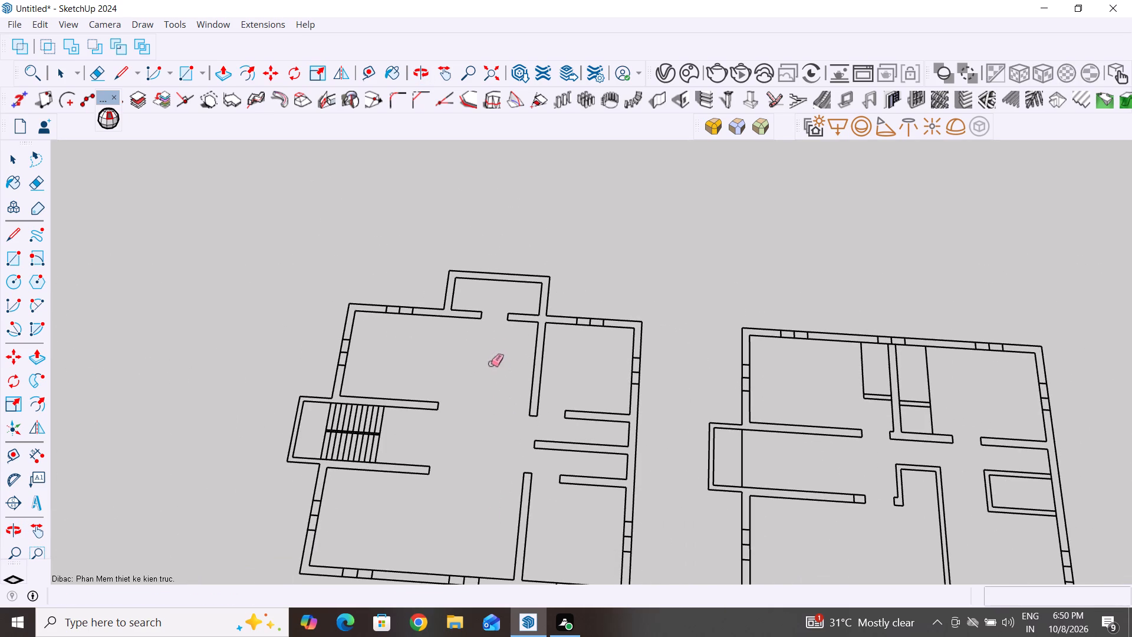
pyautogui.click(15, 163)
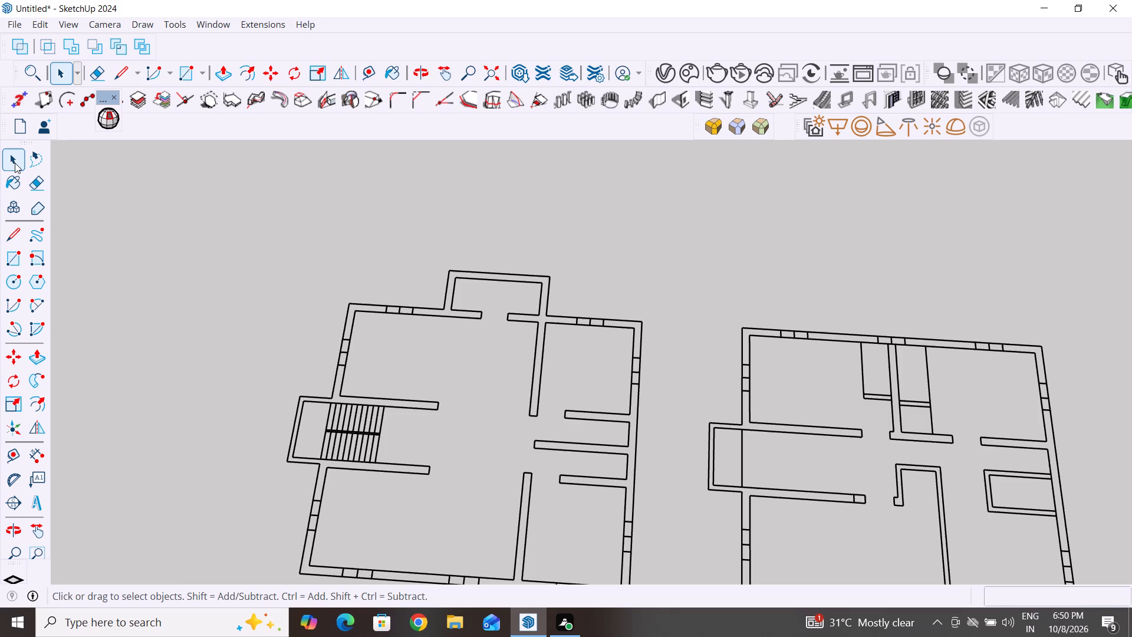
pyautogui.click(421, 203)
pyautogui.scroll(-5, 666, 218)
pyautogui.moveTo(677, 196); pyautogui.dragTo(341, 509)
pyautogui.rightClick(439, 439)
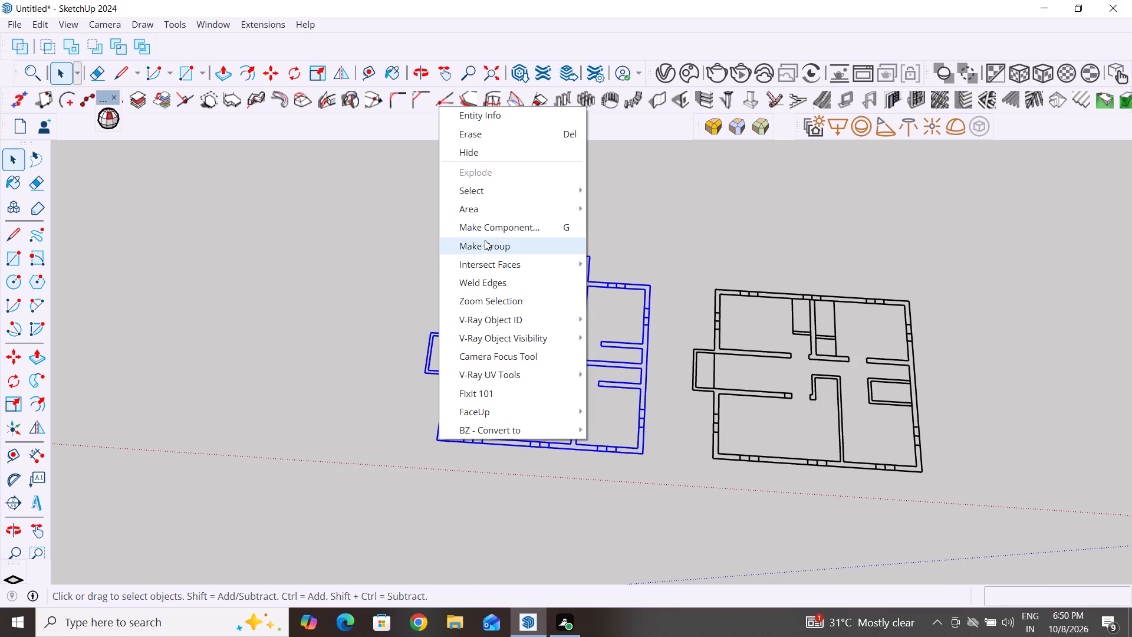
pyautogui.click(486, 241)
pyautogui.click(522, 490)
# Trace the left plan's outer outline with the Line tool along the bottom wall and up the 29' 6" right wall.
pyautogui.scroll(-4, 669, 517)
pyautogui.moveTo(692, 512); pyautogui.dragTo(778, 492, button='middle')
pyautogui.scroll(3, 667, 452)
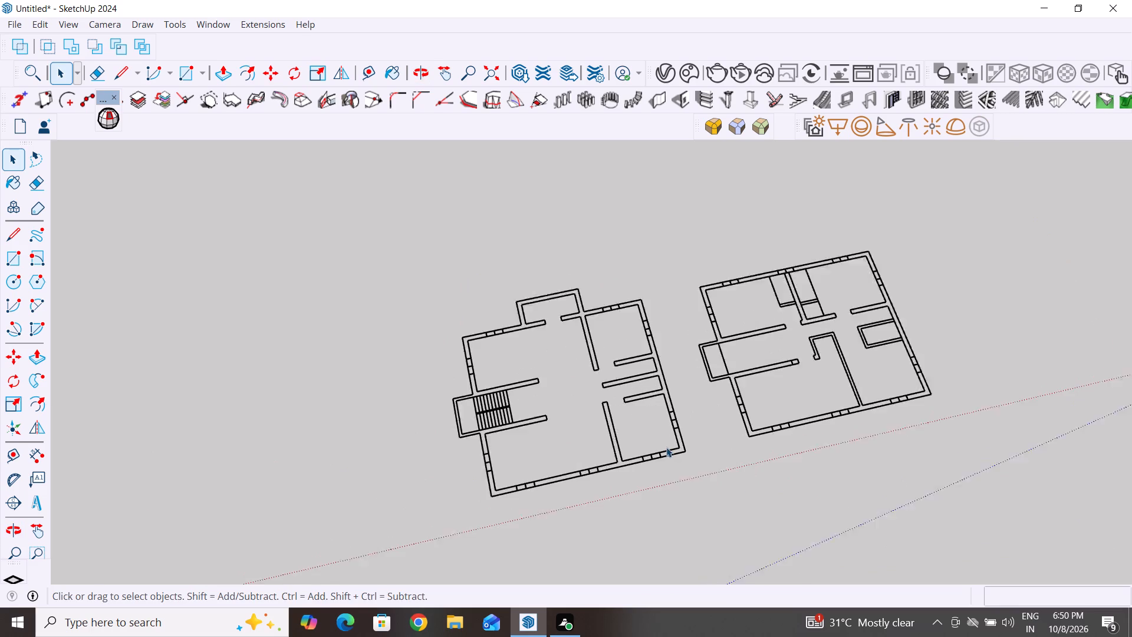
pyautogui.scroll(4, 666, 447)
pyautogui.moveTo(673, 493); pyautogui.dragTo(639, 520, button='middle')
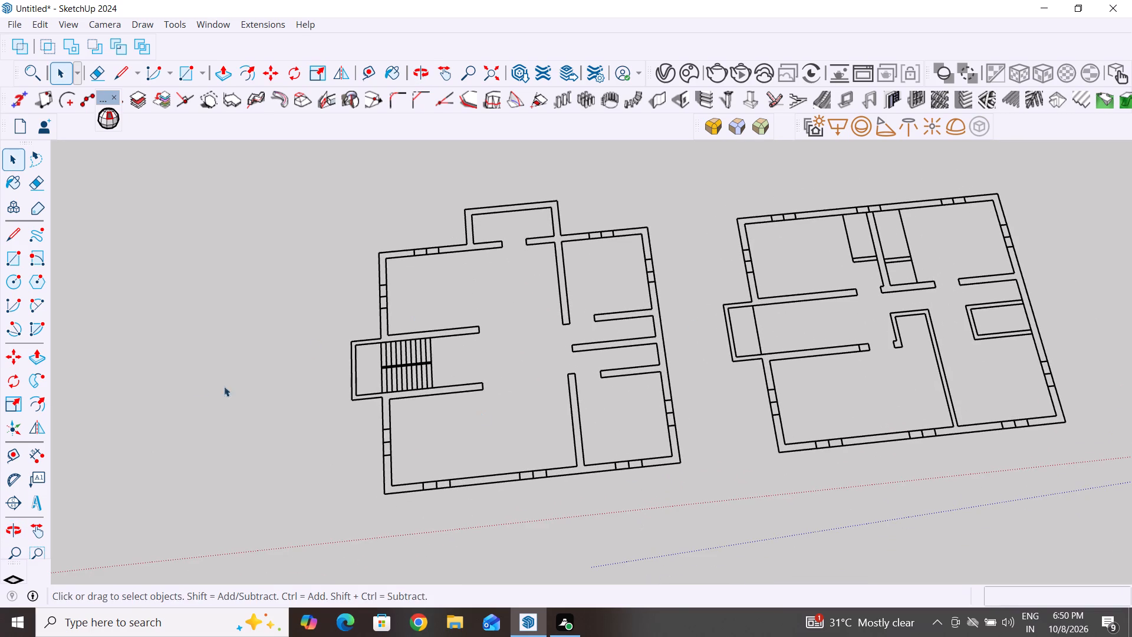
pyautogui.click(10, 265)
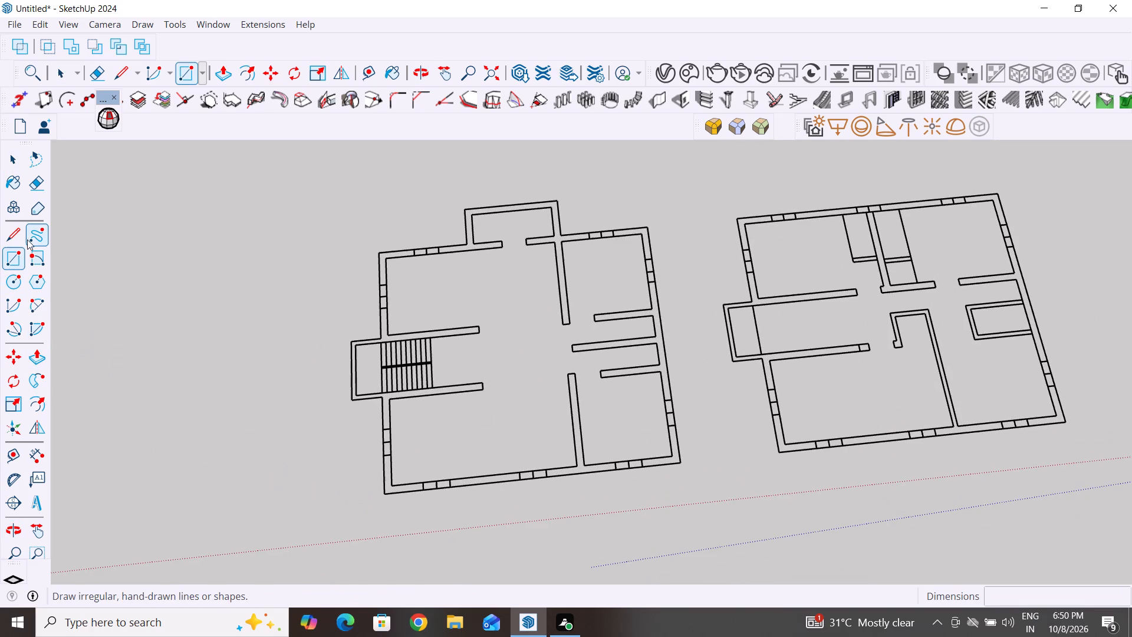
pyautogui.click(20, 235)
pyautogui.scroll(4, 369, 495)
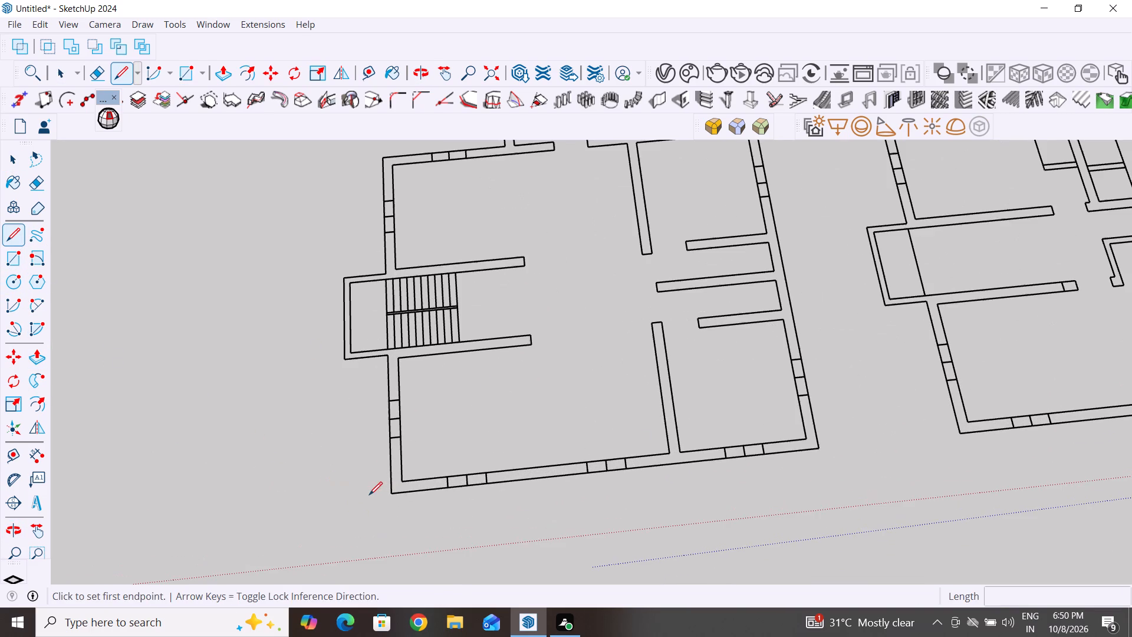
pyautogui.click(393, 492)
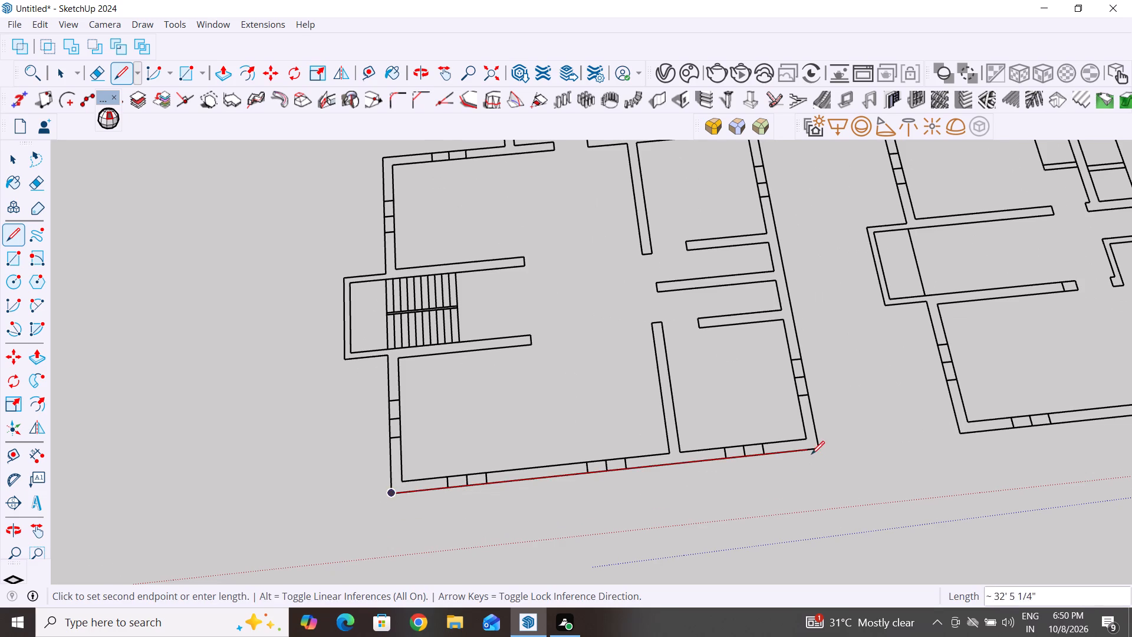
pyautogui.click(818, 449)
pyautogui.scroll(-10, 803, 492)
pyautogui.scroll(1, 791, 330)
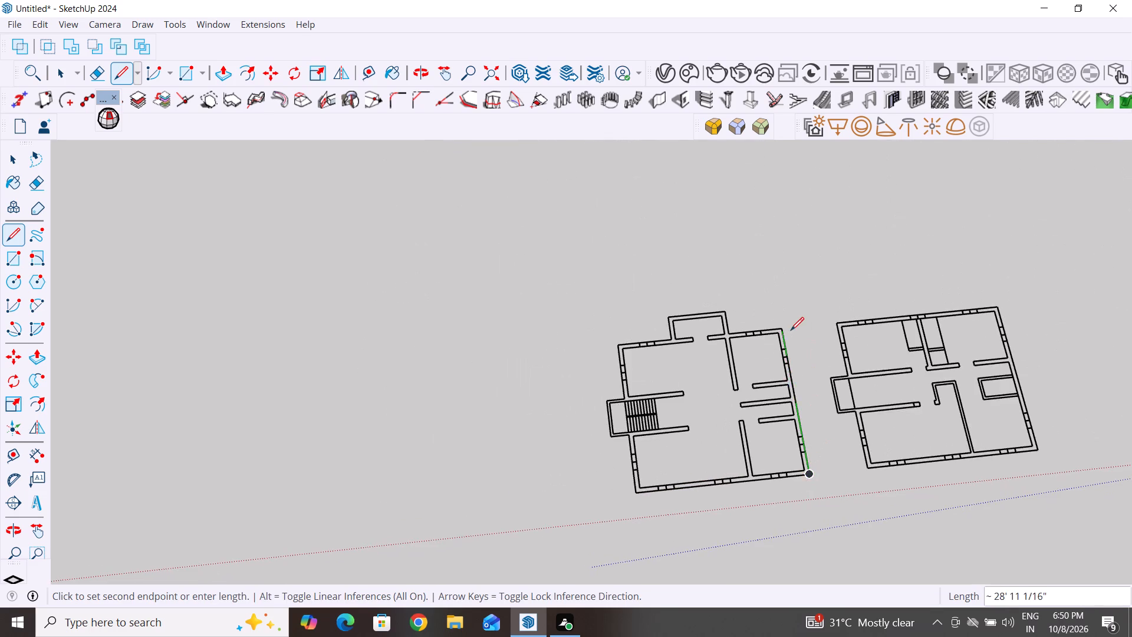
pyautogui.scroll(12, 791, 330)
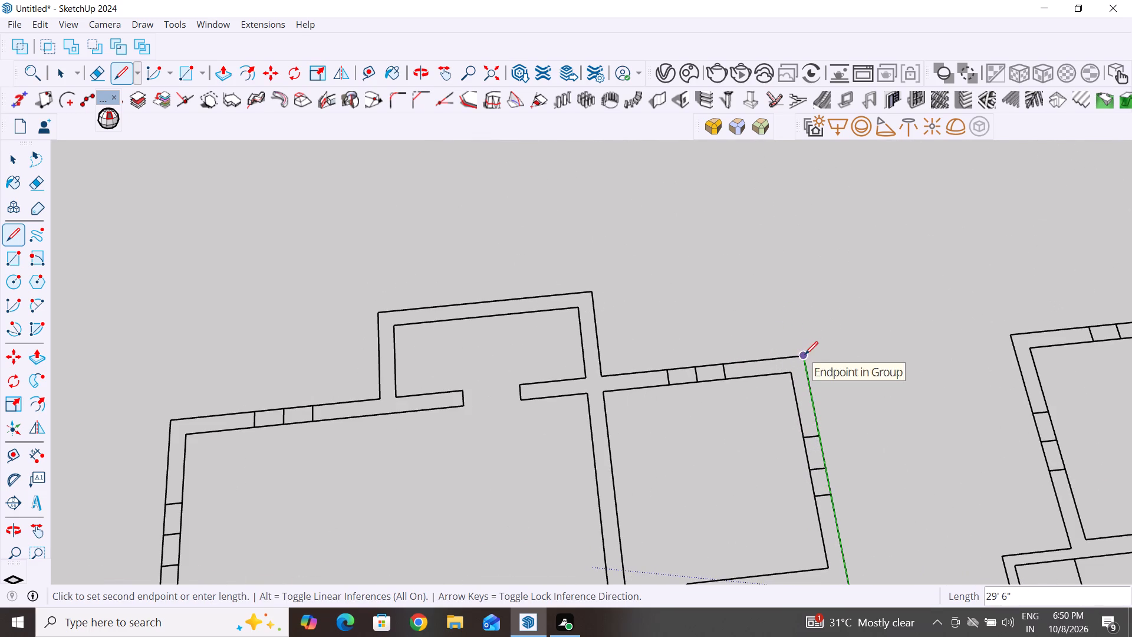
pyautogui.click(805, 354)
# Continue the outline along the top wall and around the 4' 10" deep projecting bay to the plan's top-left corner.
pyautogui.click(605, 375)
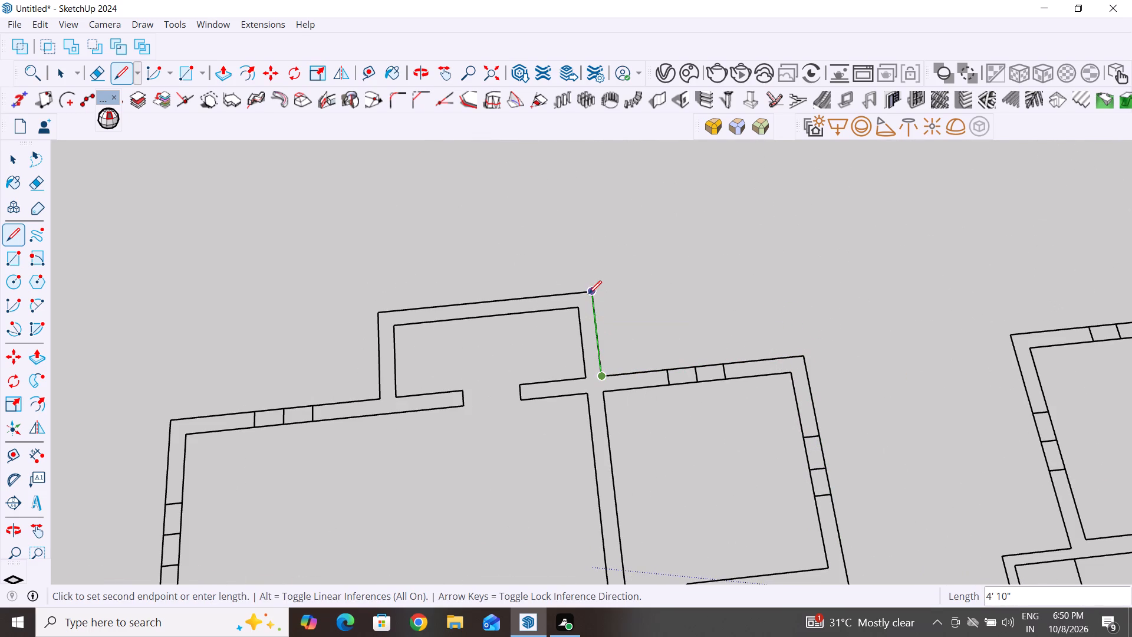
pyautogui.click(588, 294)
pyautogui.click(375, 311)
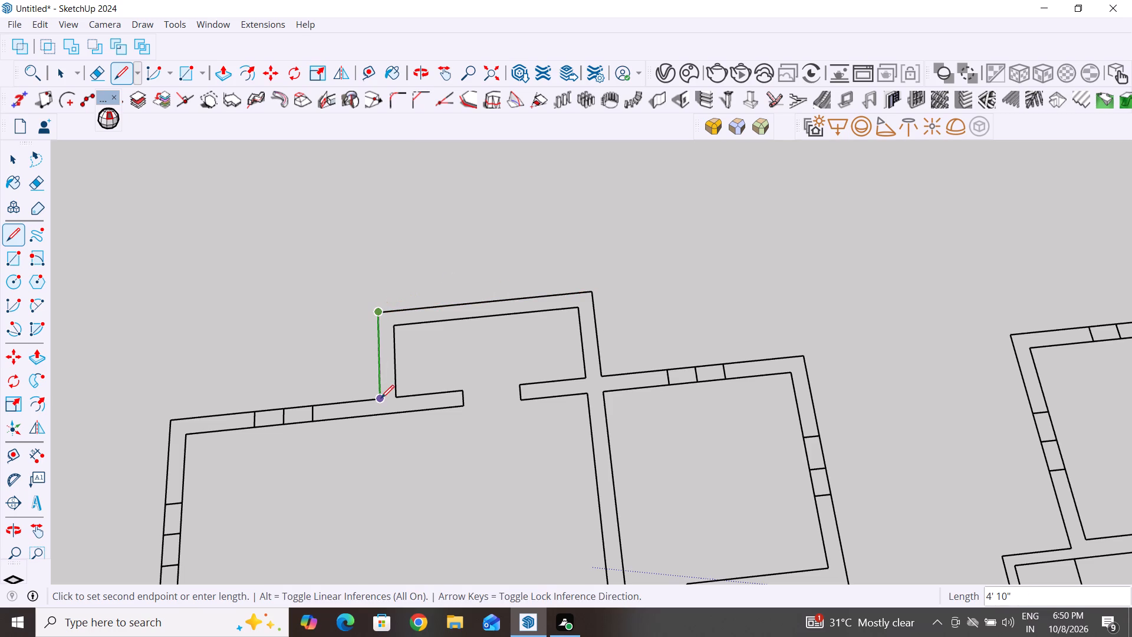
pyautogui.click(381, 398)
pyautogui.scroll(-6, 381, 398)
pyautogui.moveTo(396, 409); pyautogui.dragTo(317, 363, button='middle')
pyautogui.click(272, 329)
# Trace the left wall around the 7' 2" staircase bay and down 11' 2" to the starting corner, closing the outline into a floor face.
pyautogui.scroll(-5, 274, 333)
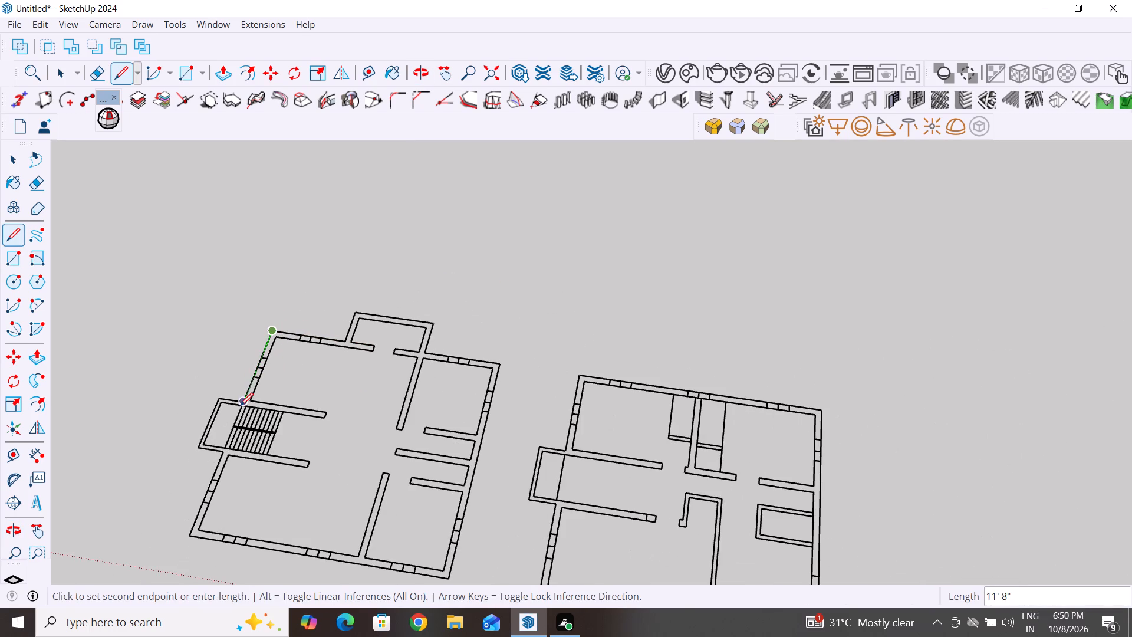
pyautogui.scroll(17, 240, 406)
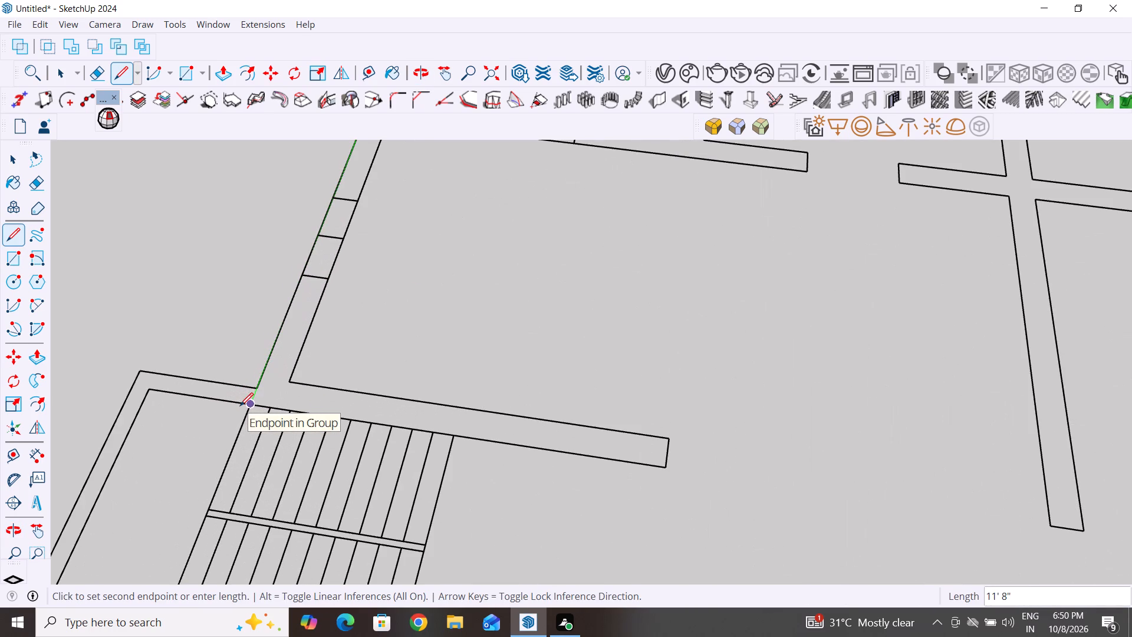
pyautogui.click(257, 385)
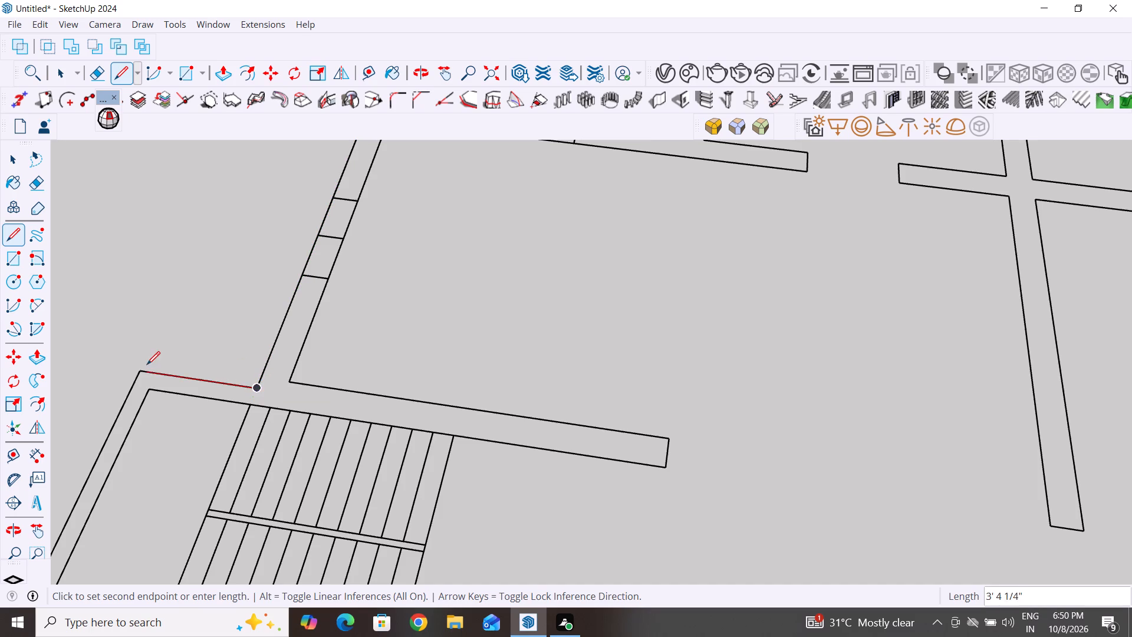
pyautogui.click(139, 369)
pyautogui.scroll(-11, 583, 436)
pyautogui.scroll(2, 454, 504)
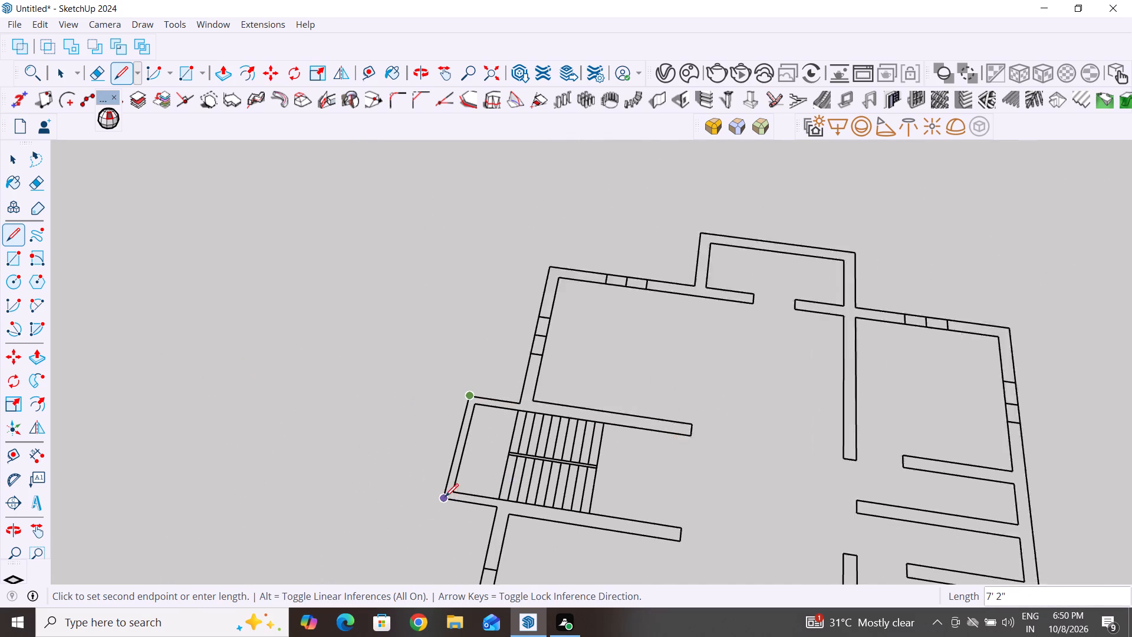
pyautogui.scroll(3, 445, 497)
pyautogui.click(442, 497)
pyautogui.click(523, 513)
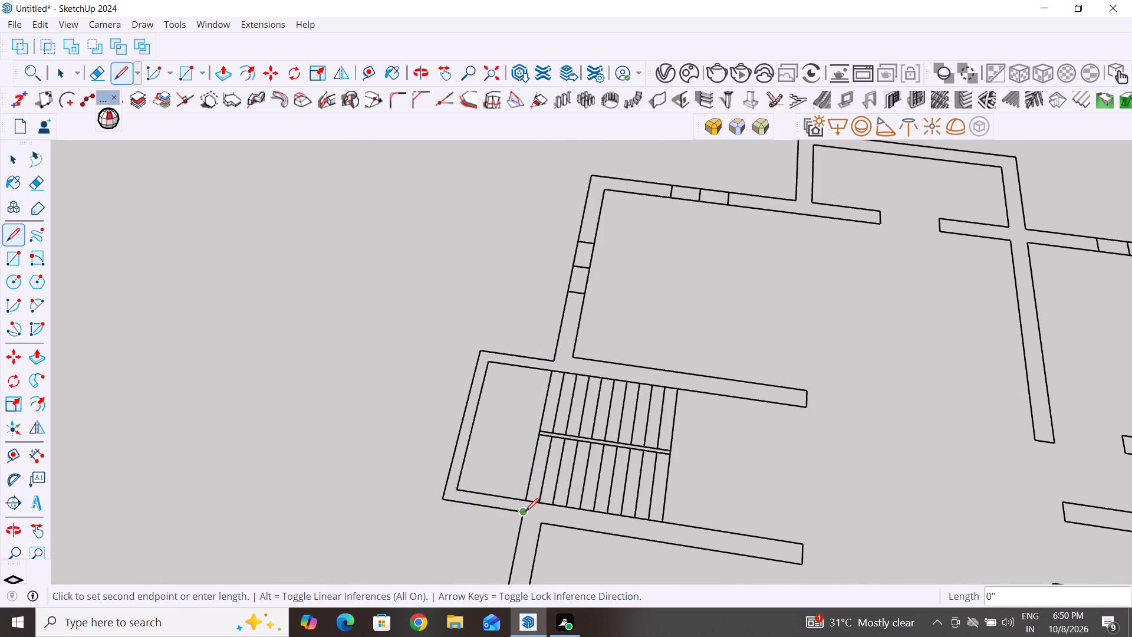
pyautogui.scroll(-13, 525, 511)
pyautogui.scroll(-12, 526, 509)
pyautogui.scroll(4, 516, 540)
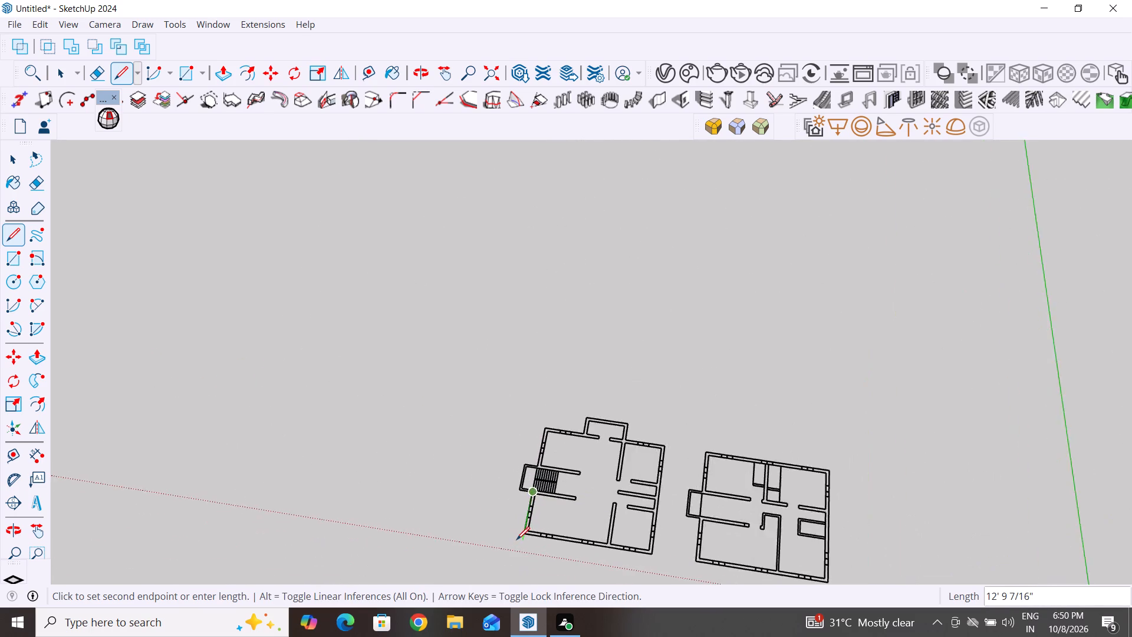
pyautogui.scroll(12, 516, 540)
pyautogui.click(538, 523)
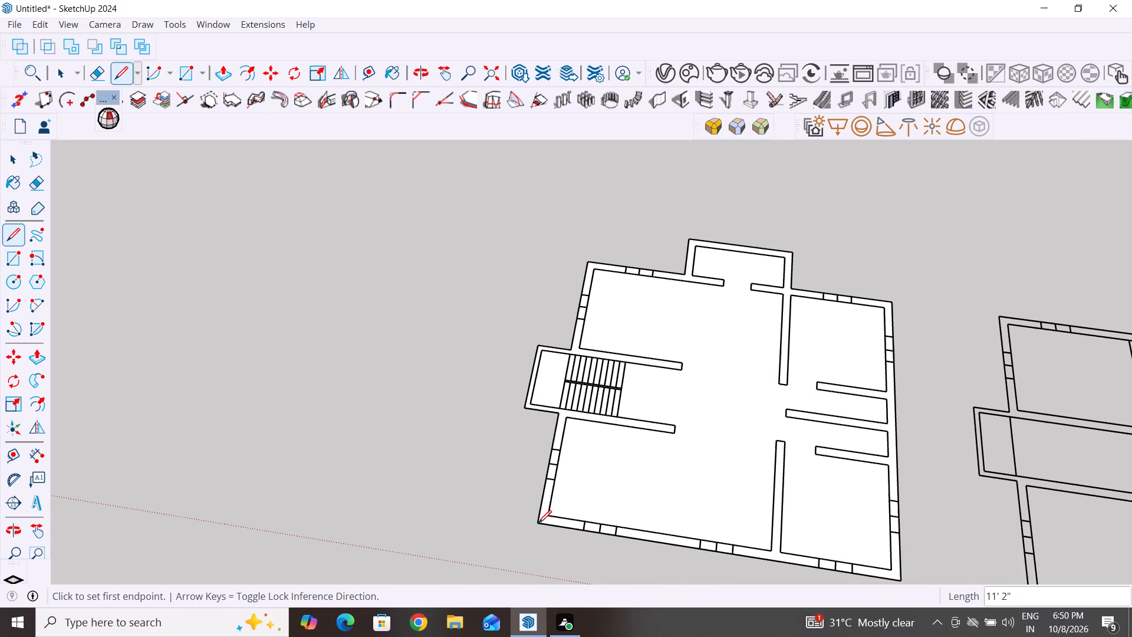
# Select the left plan's floor face and extrude it 6" with Push/Pull into a slab.
pyautogui.scroll(-6, 538, 523)
pyautogui.click(9, 163)
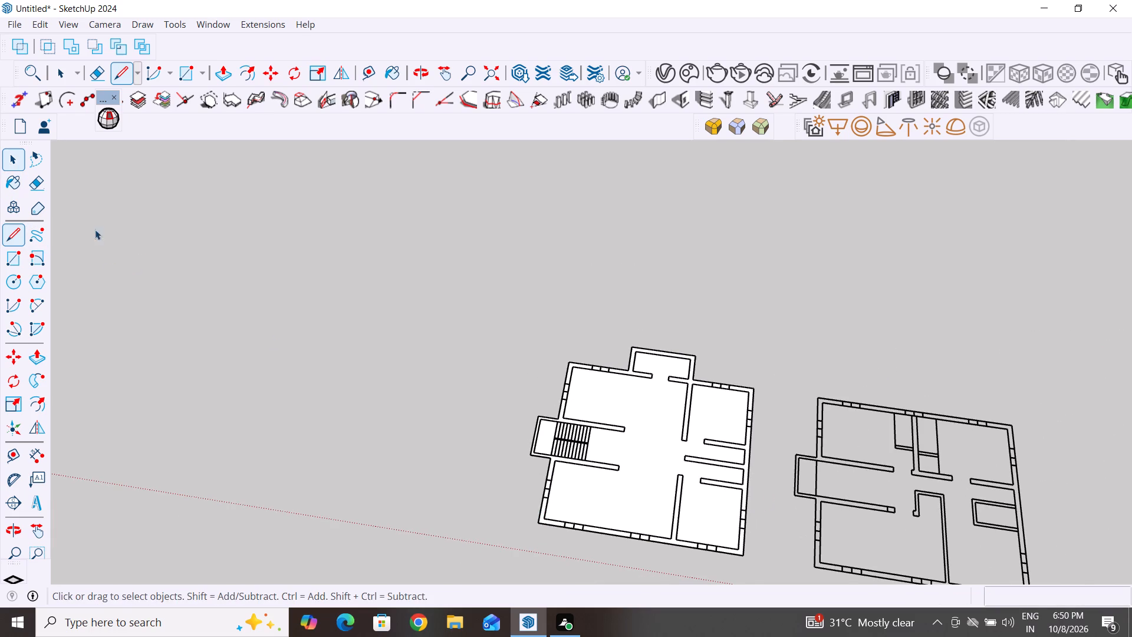
pyautogui.click(633, 477)
pyautogui.moveTo(647, 527); pyautogui.dragTo(653, 529, button='middle')
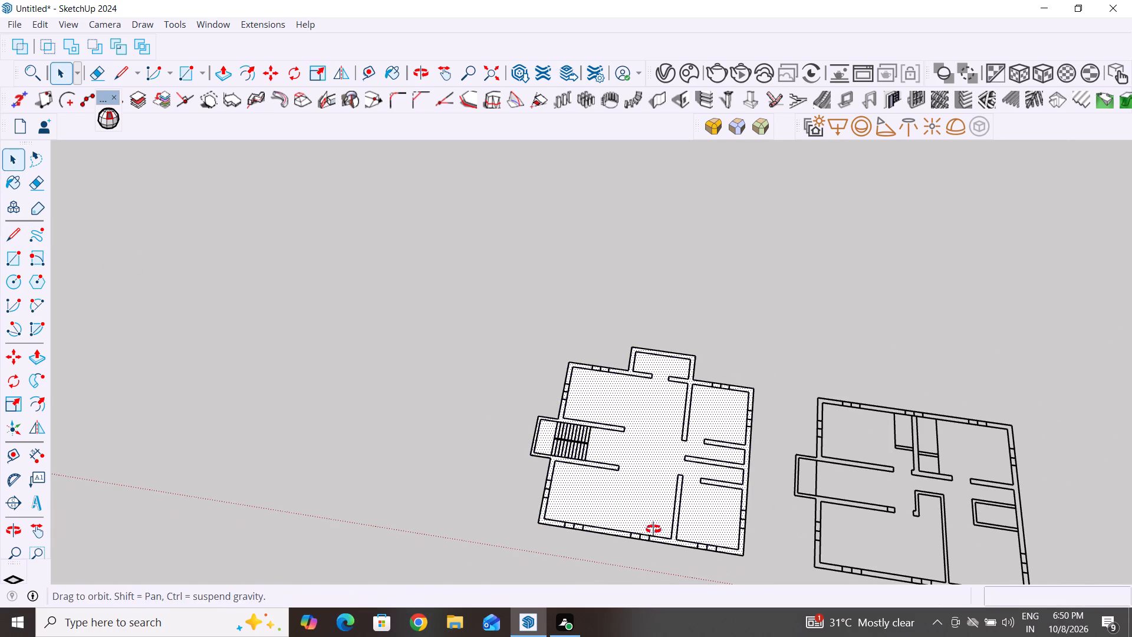
pyautogui.moveTo(653, 529); pyautogui.dragTo(707, 524, button='middle')
pyautogui.scroll(-5, 688, 413)
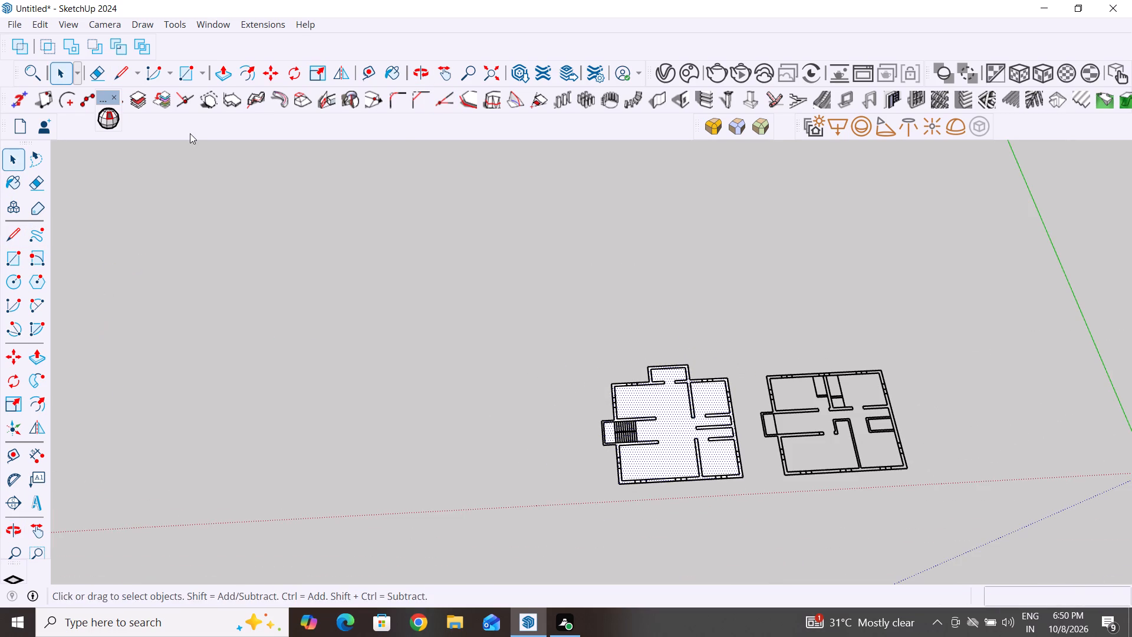
pyautogui.click(223, 78)
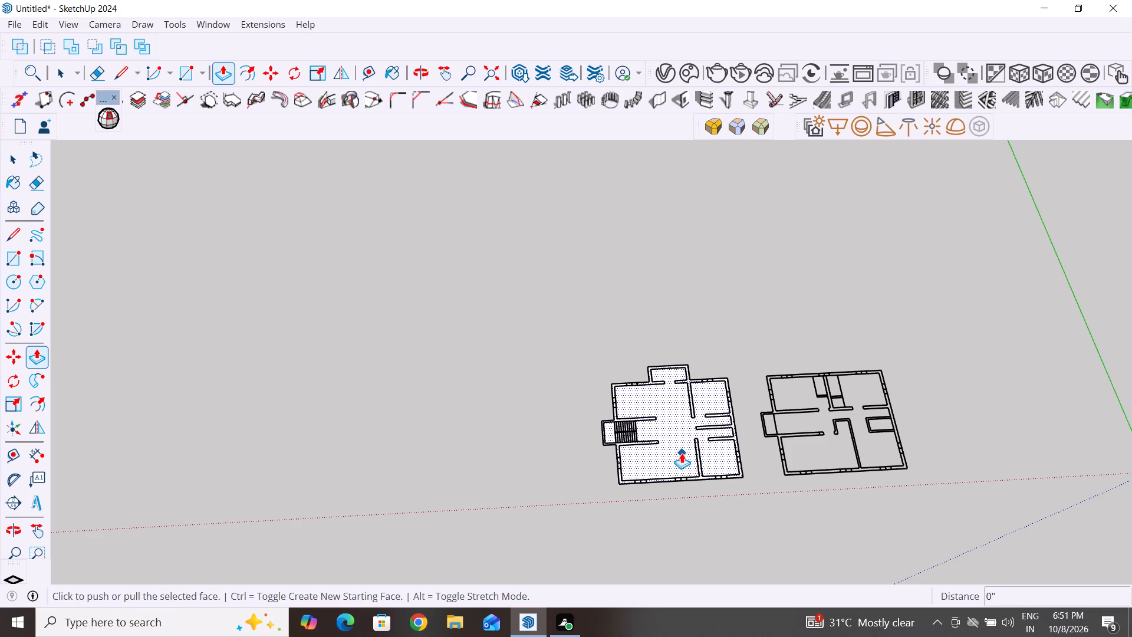
pyautogui.click(682, 453)
pyautogui.write('6"')
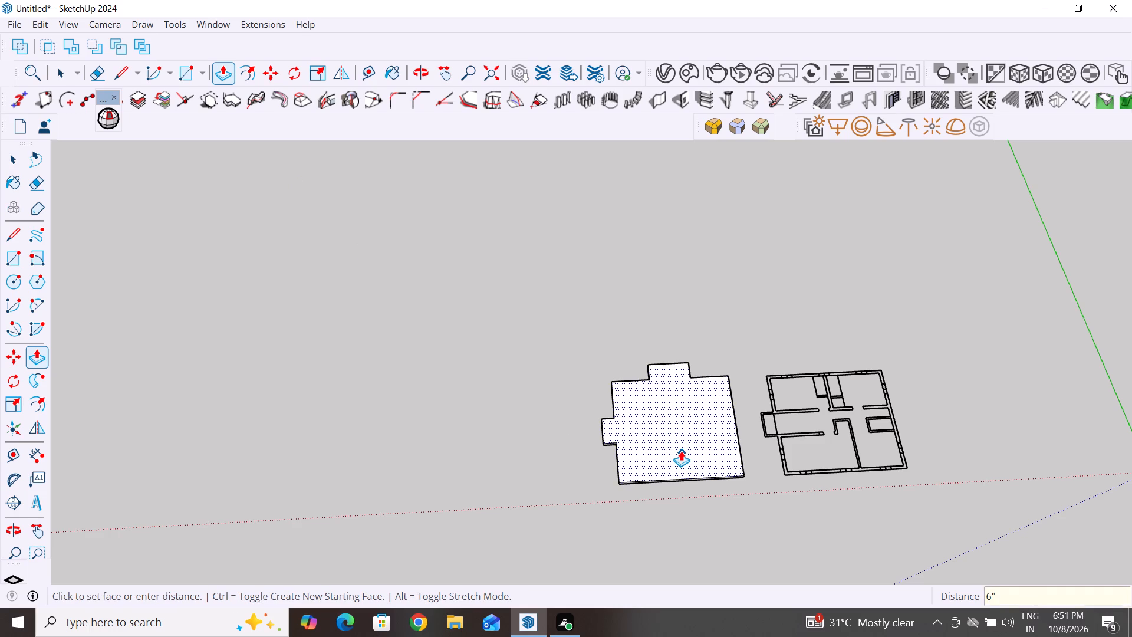
pyautogui.press('Return')
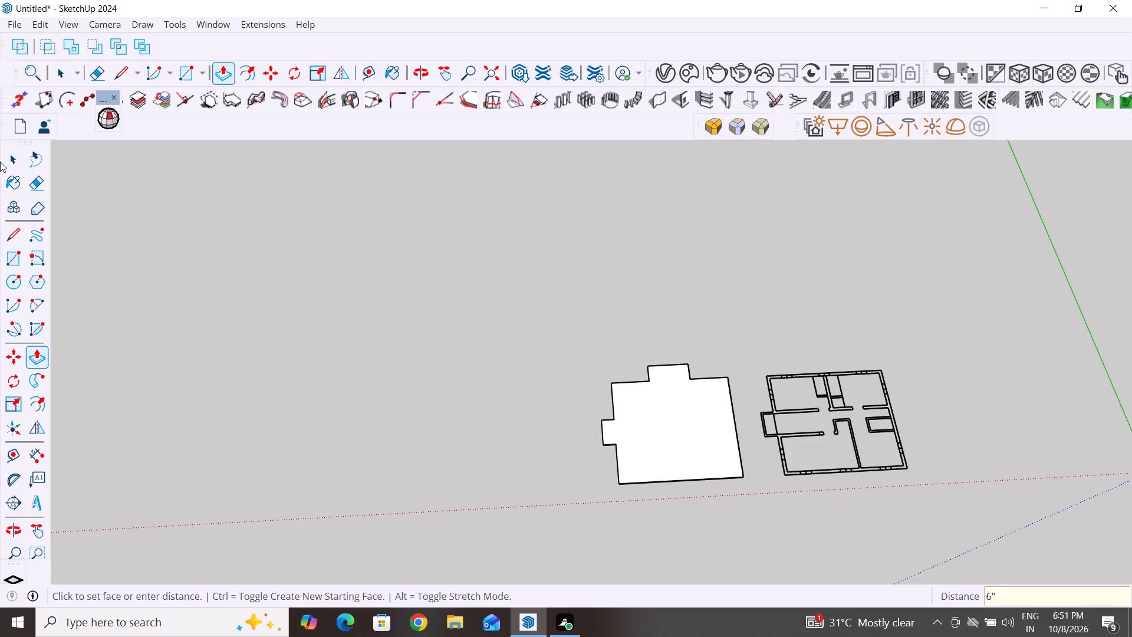
# Select the whole extruded floor slab and make it a group.
pyautogui.click(21, 157)
pyautogui.tripleClick(712, 449)
pyautogui.rightClick(712, 449)
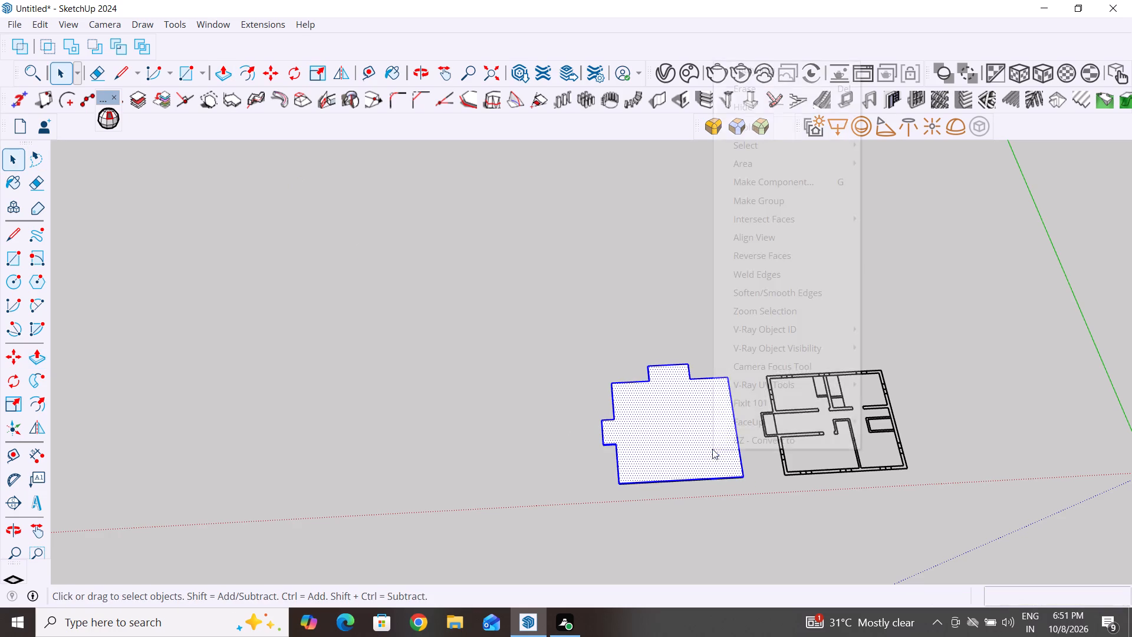
pyautogui.click(771, 195)
# Move the slab group down about 7" from its front corner so its top face lies beneath the plan linework, and deselect it.
pyautogui.scroll(6, 759, 503)
pyautogui.moveTo(744, 477); pyautogui.dragTo(742, 403, button='middle')
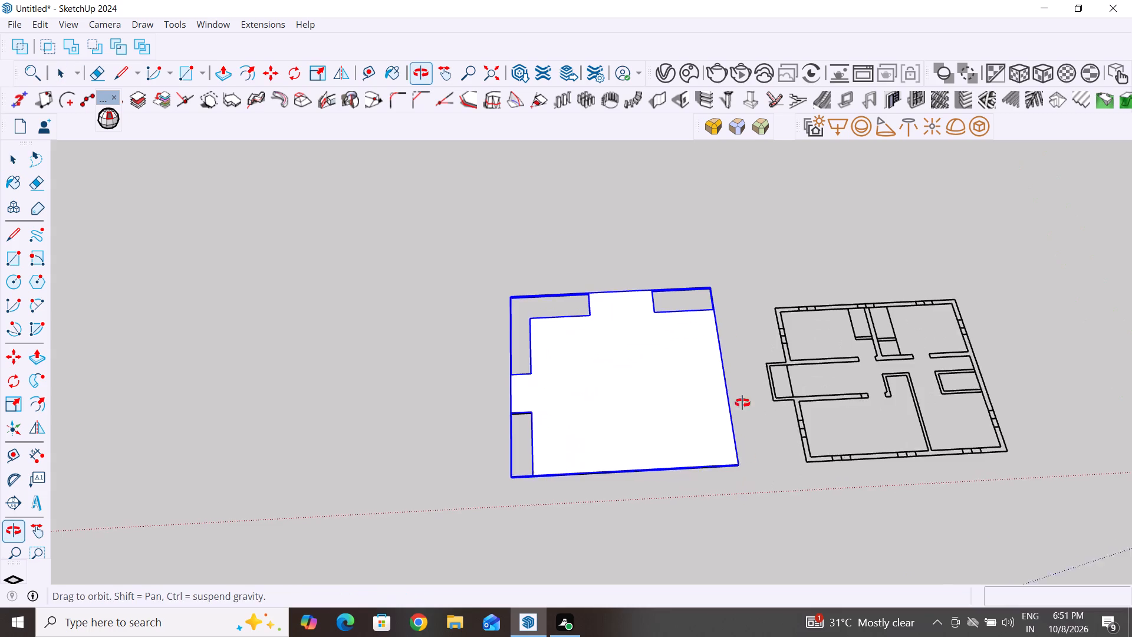
pyautogui.moveTo(742, 403); pyautogui.dragTo(726, 268, button='middle')
pyautogui.scroll(4, 725, 406)
pyautogui.press('m')
pyautogui.scroll(3, 755, 419)
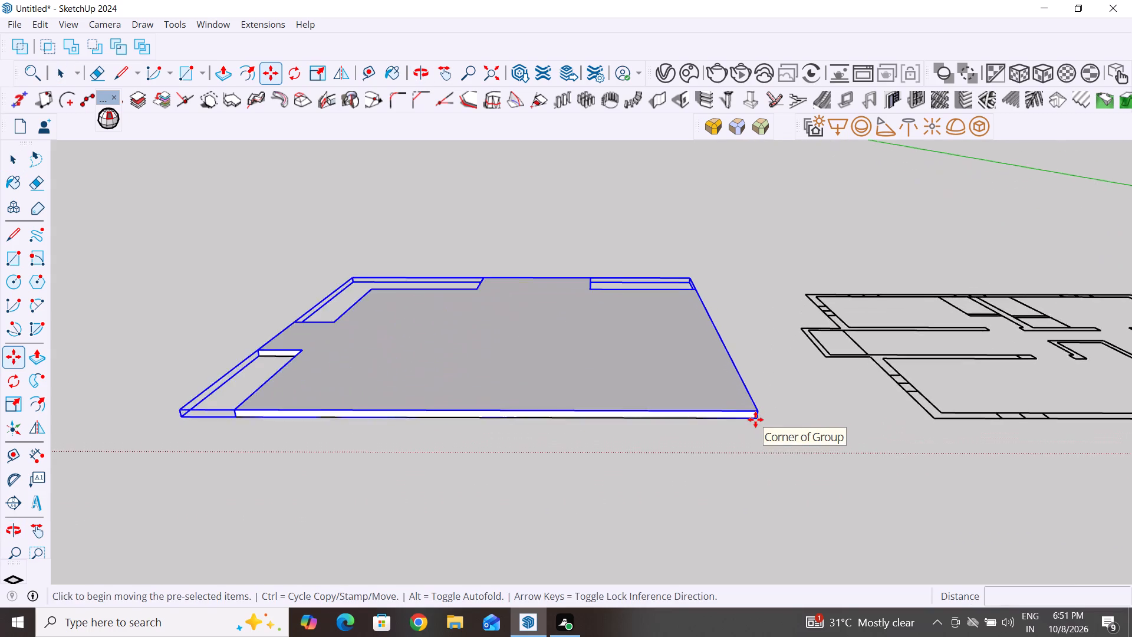
pyautogui.scroll(9, 755, 419)
pyautogui.click(761, 396)
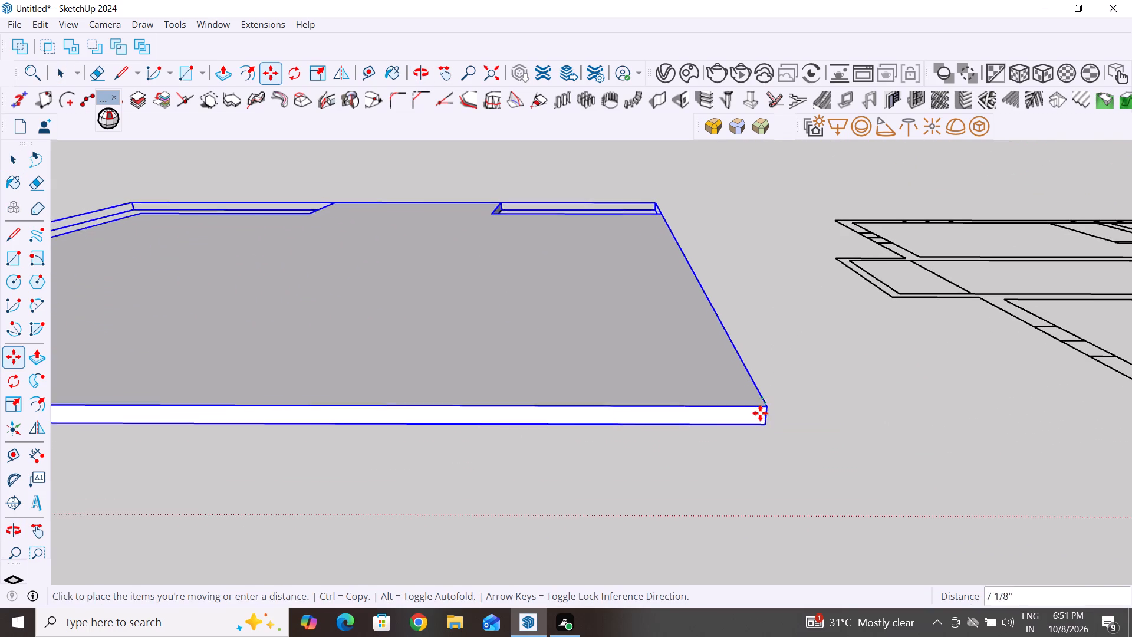
pyautogui.click(760, 415)
pyautogui.moveTo(855, 412); pyautogui.dragTo(869, 468, button='middle')
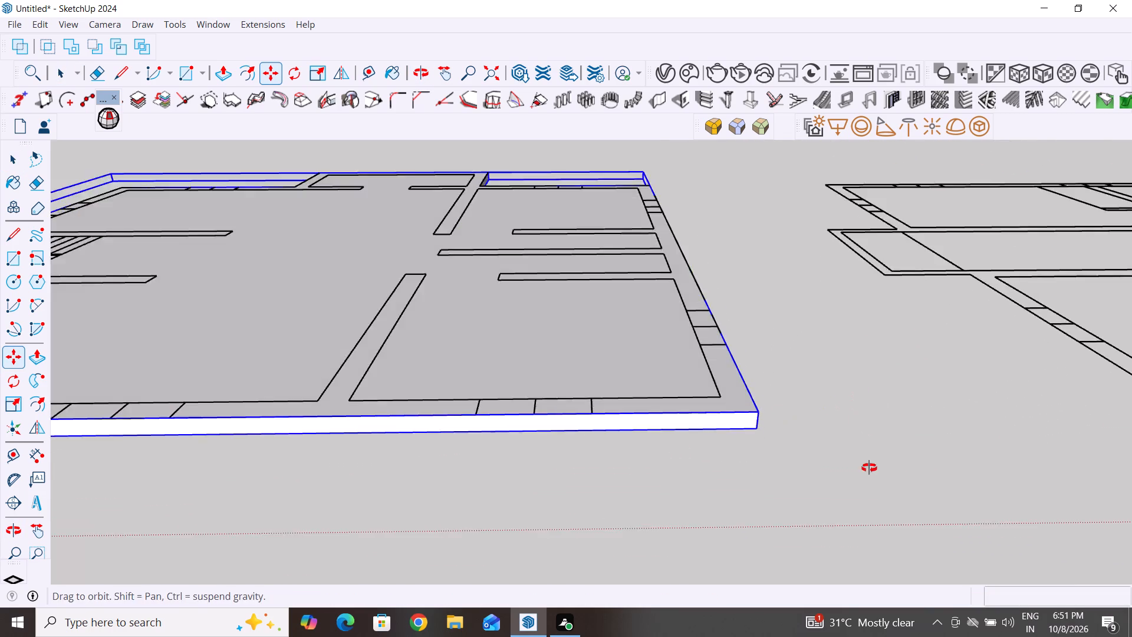
pyautogui.moveTo(869, 468); pyautogui.dragTo(874, 548, button='middle')
pyautogui.scroll(-20, 942, 313)
pyautogui.scroll(-2, 942, 313)
pyautogui.scroll(-4, 514, 422)
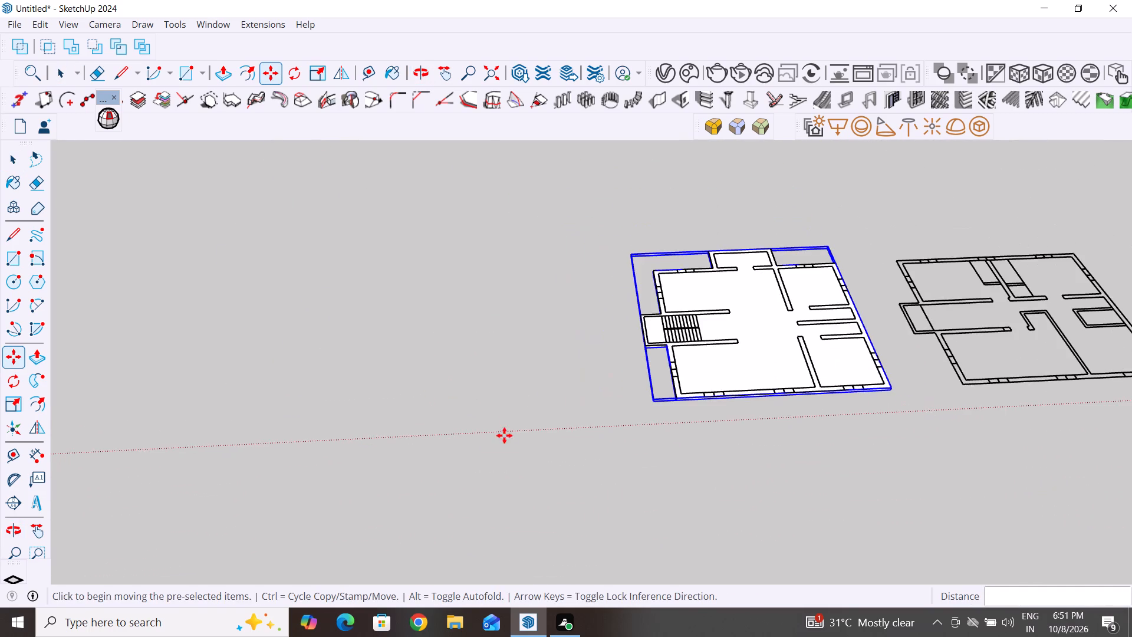
pyautogui.scroll(-2, 504, 435)
pyautogui.moveTo(1023, 318); pyautogui.dragTo(1010, 408, button='middle')
pyautogui.scroll(-1, 1010, 408)
pyautogui.scroll(8, 1029, 388)
pyautogui.scroll(-3, 1004, 403)
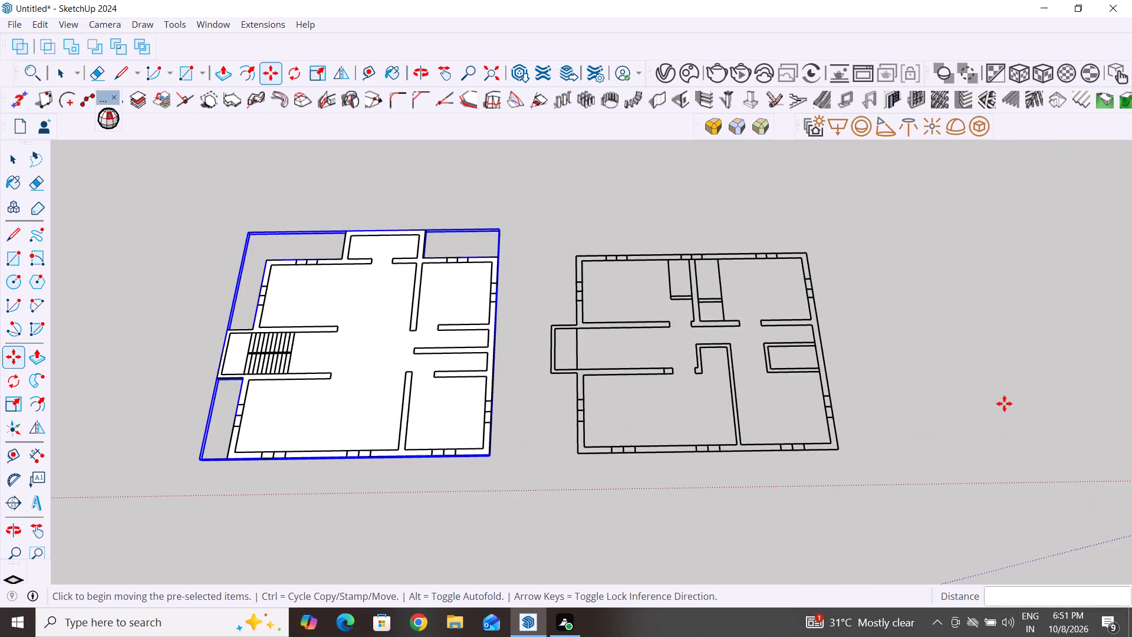
pyautogui.scroll(-1, 1004, 403)
pyautogui.moveTo(530, 306); pyautogui.dragTo(540, 391, button='middle')
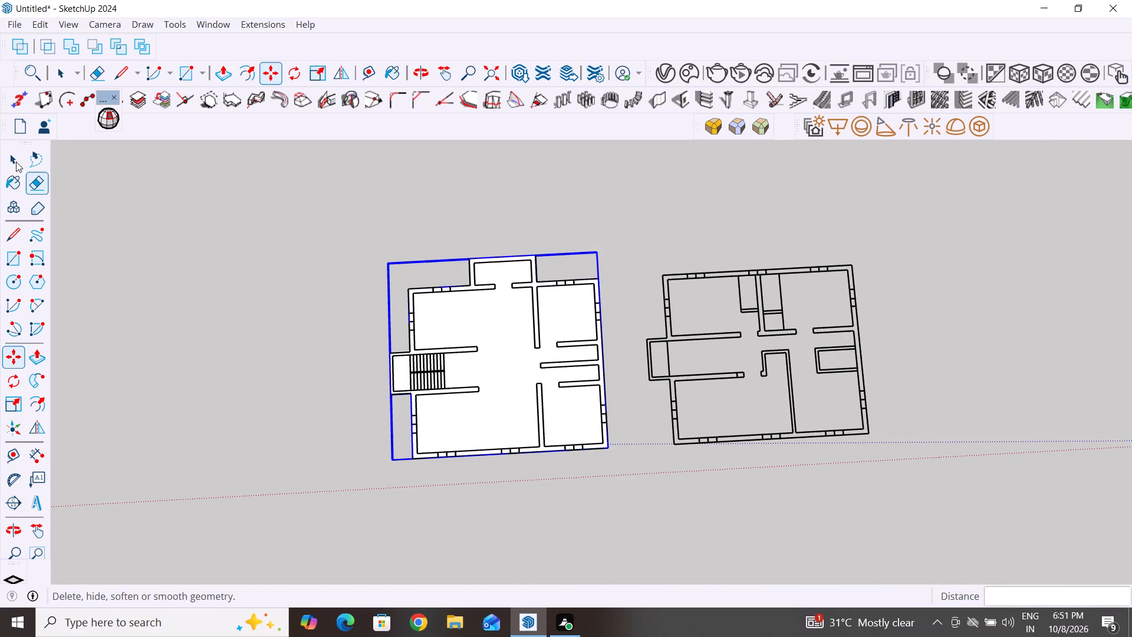
pyautogui.click(9, 157)
pyautogui.click(292, 305)
# Examine the left plan's walls, staircase and floor slab from above and from low angles beside the neighbouring plan.
pyautogui.scroll(4, 471, 413)
pyautogui.moveTo(521, 441); pyautogui.dragTo(492, 416, button='middle')
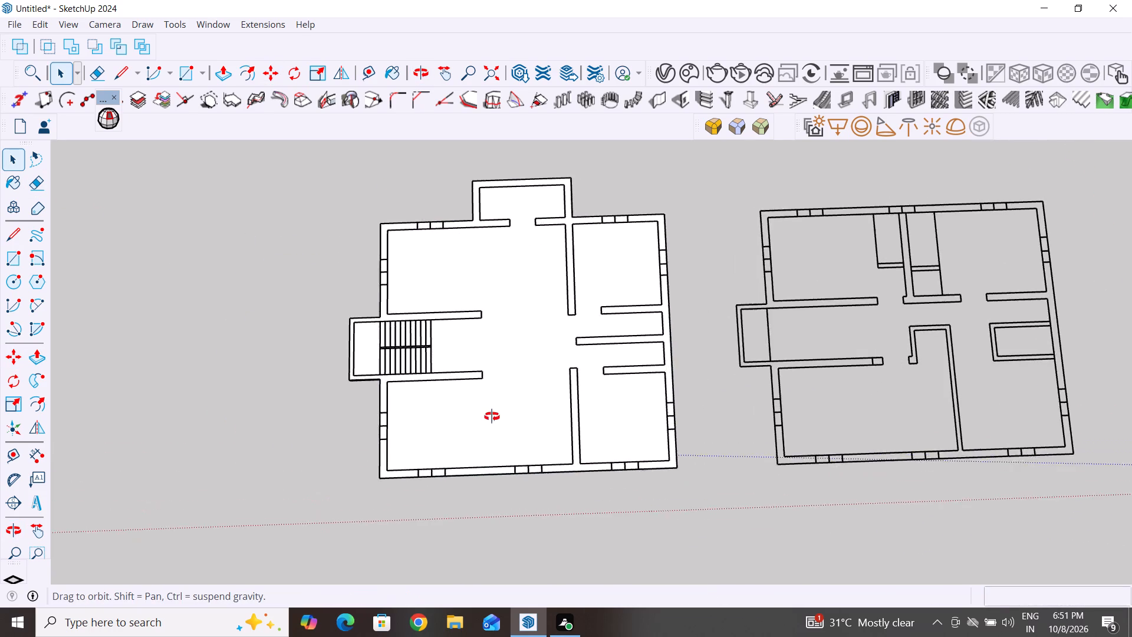
pyautogui.moveTo(492, 416); pyautogui.dragTo(515, 347, button='middle')
pyautogui.scroll(3, 525, 455)
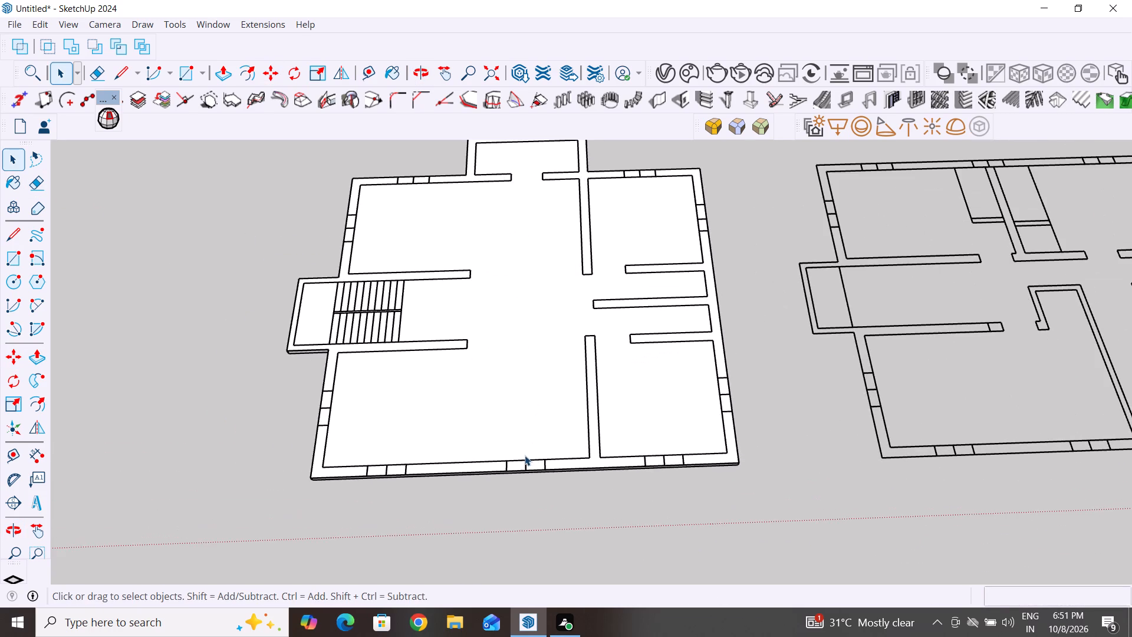
pyautogui.scroll(-2, 525, 455)
pyautogui.scroll(3, 530, 467)
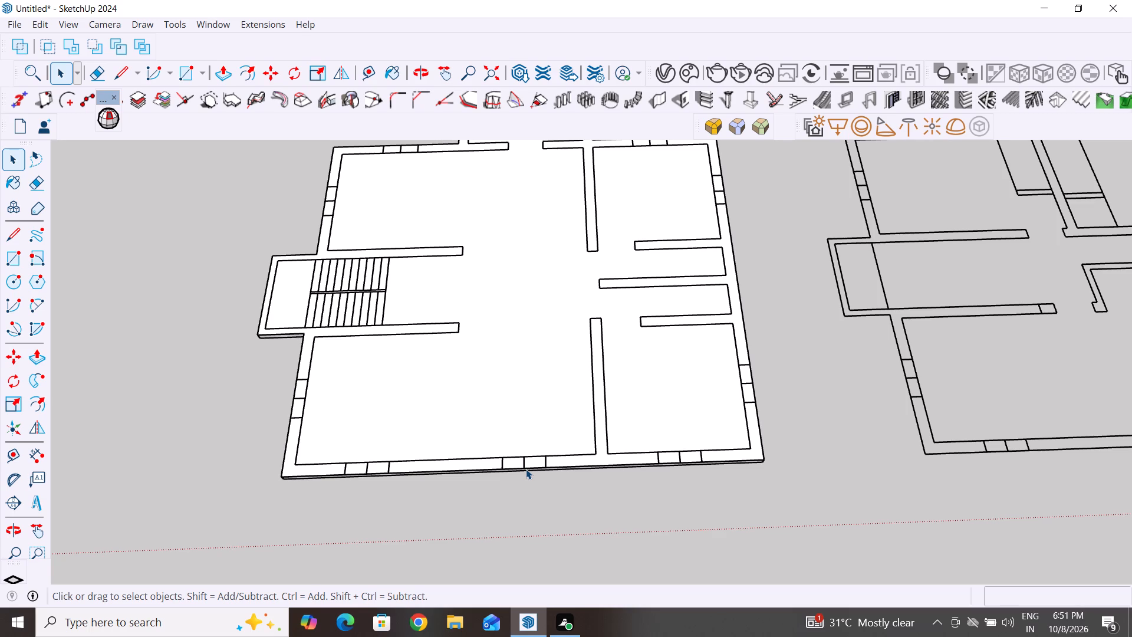
pyautogui.scroll(-3, 530, 508)
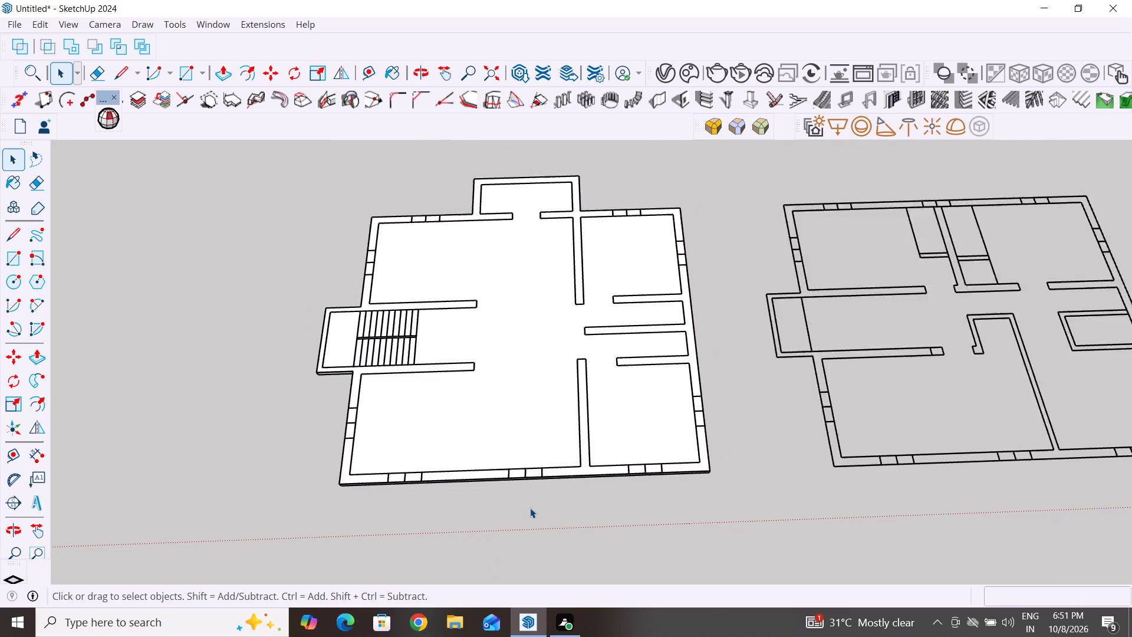
pyautogui.scroll(-1, 530, 508)
pyautogui.moveTo(539, 567); pyautogui.dragTo(539, 573, button='middle')
pyautogui.moveTo(575, 319); pyautogui.dragTo(522, 300, button='middle')
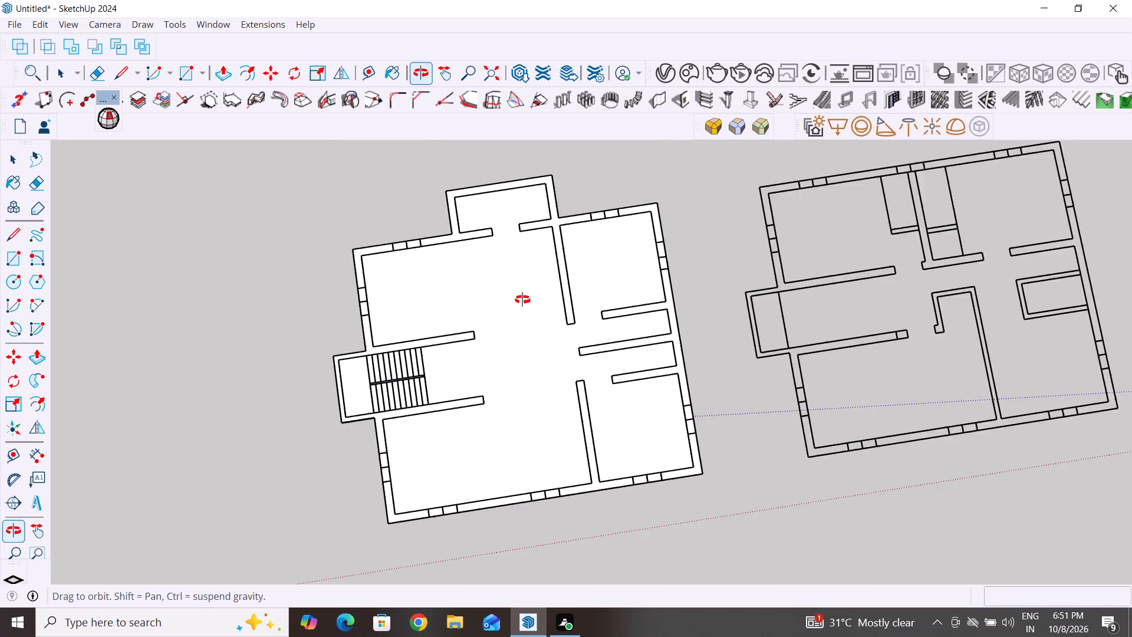
pyautogui.moveTo(522, 300); pyautogui.dragTo(522, 205, button='middle')
pyautogui.moveTo(528, 434); pyautogui.dragTo(635, 403, button='middle')
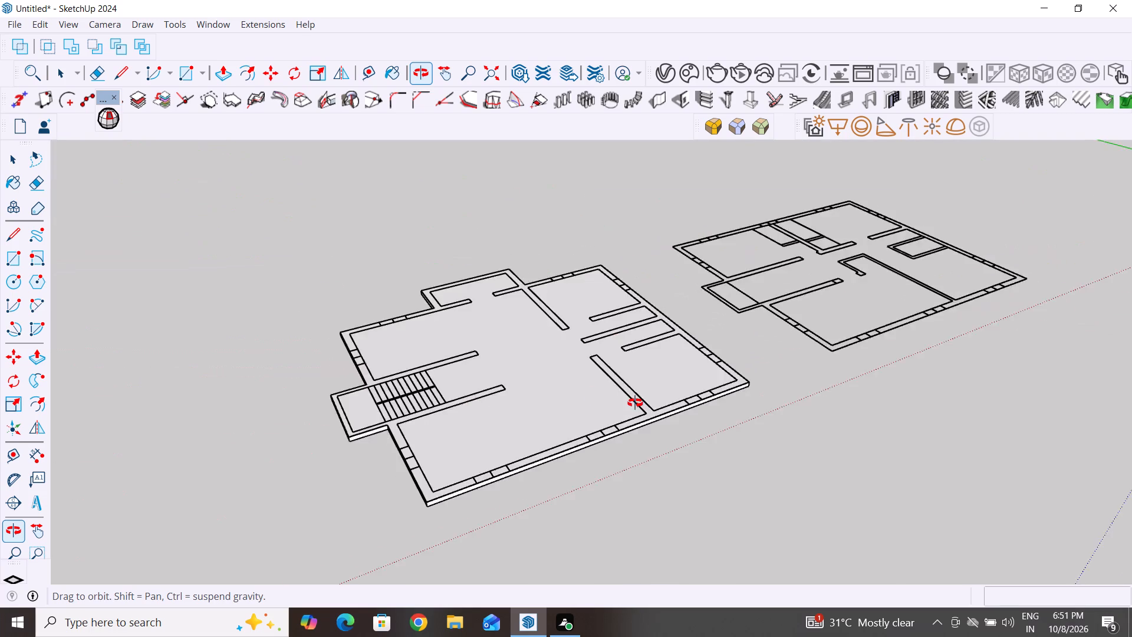
pyautogui.moveTo(635, 403); pyautogui.dragTo(577, 392, button='middle')
pyautogui.scroll(4, 751, 402)
pyautogui.moveTo(761, 428); pyautogui.dragTo(701, 453, button='middle')
pyautogui.scroll(-2, 735, 439)
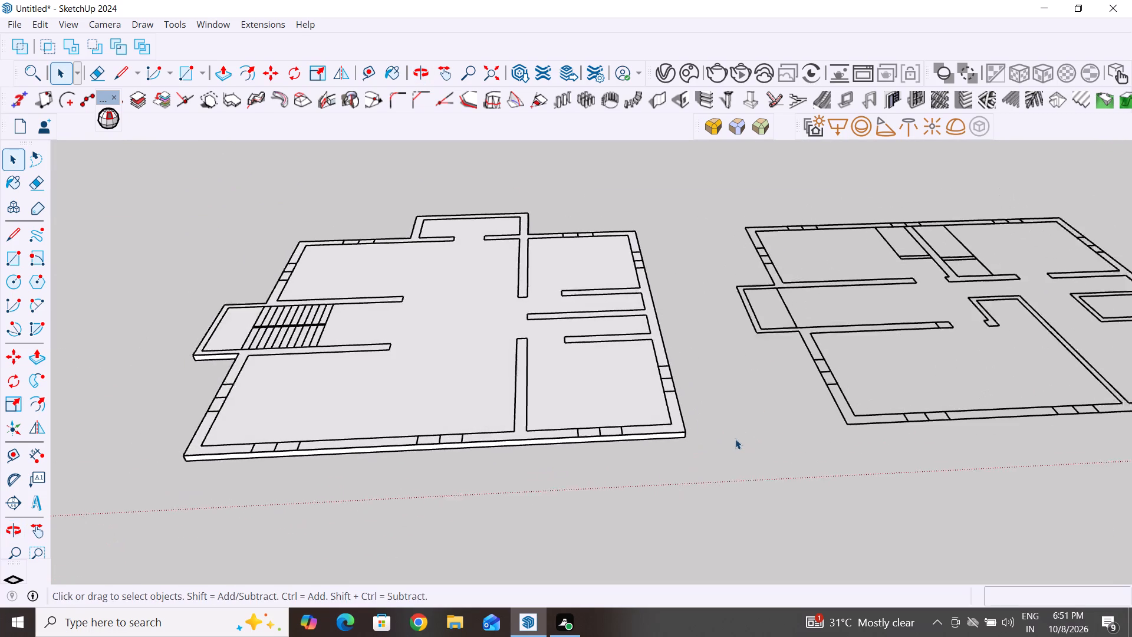
pyautogui.scroll(-3, 735, 439)
pyautogui.moveTo(749, 457); pyautogui.dragTo(734, 518, button='middle')
pyautogui.scroll(2, 529, 284)
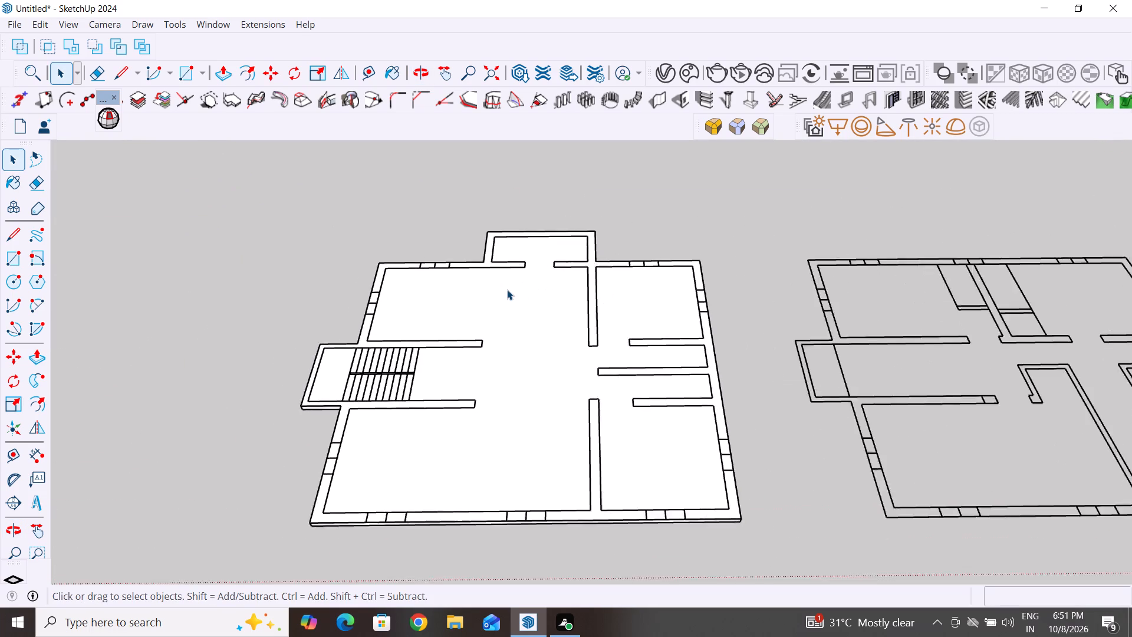
pyautogui.scroll(1, 507, 290)
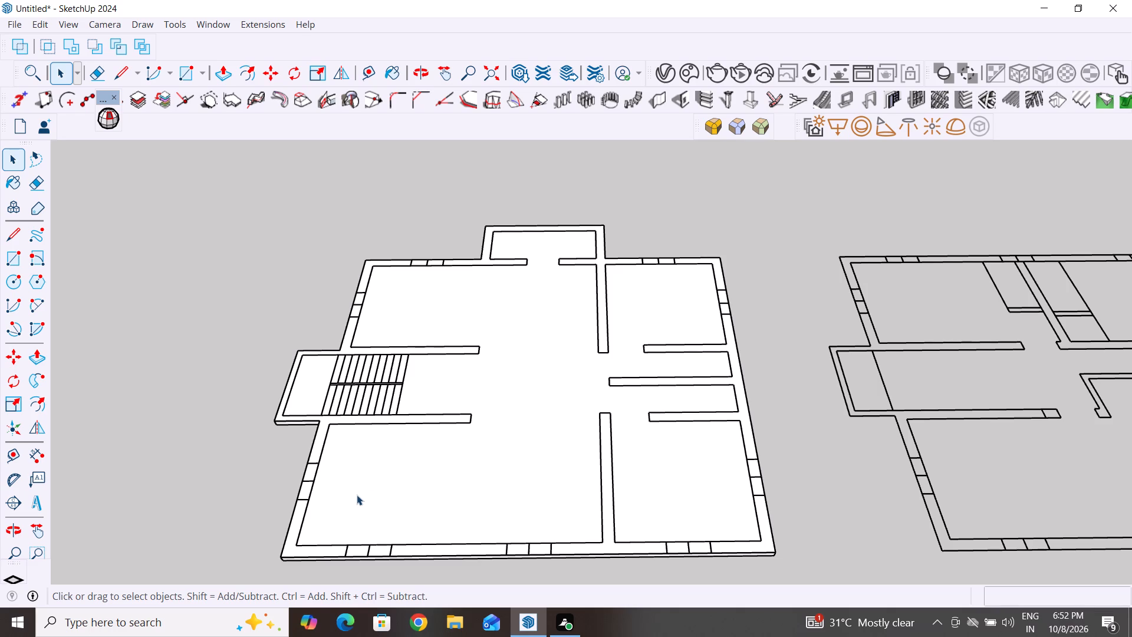
pyautogui.scroll(-3, 571, 458)
pyautogui.moveTo(571, 472); pyautogui.dragTo(572, 531, button='middle')
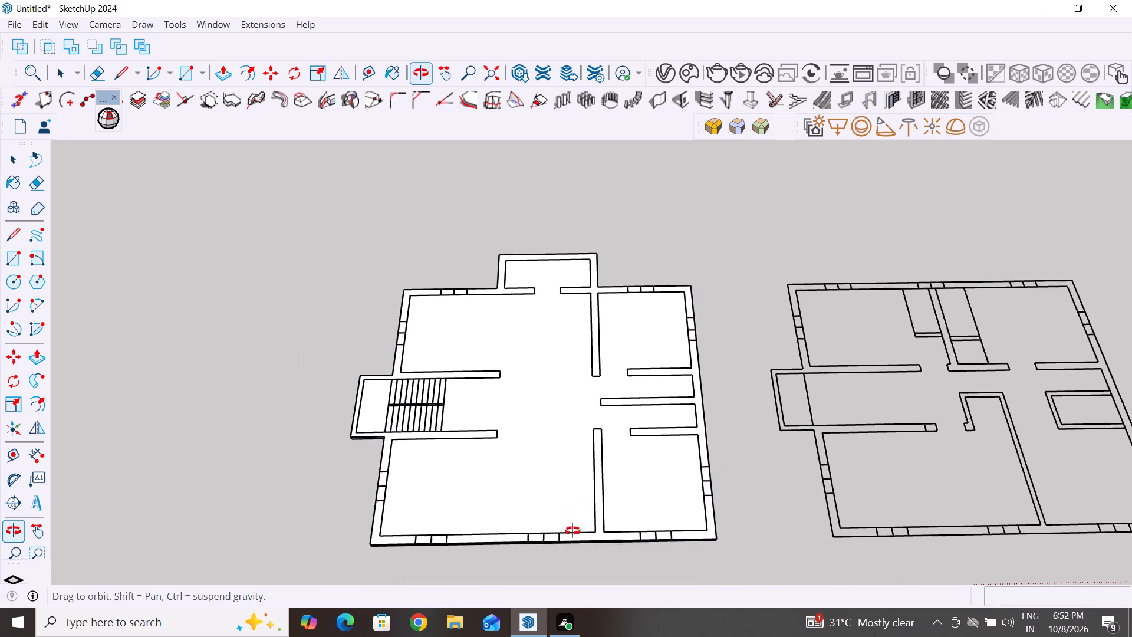
pyautogui.moveTo(572, 531); pyautogui.dragTo(565, 408, button='middle')
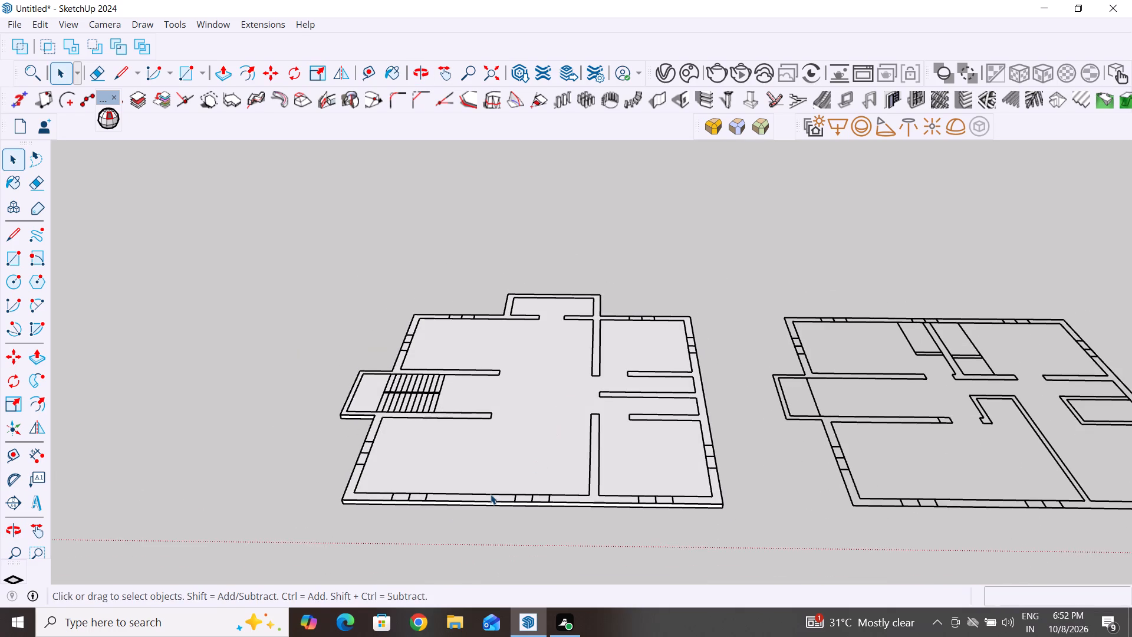
pyautogui.scroll(2, 578, 514)
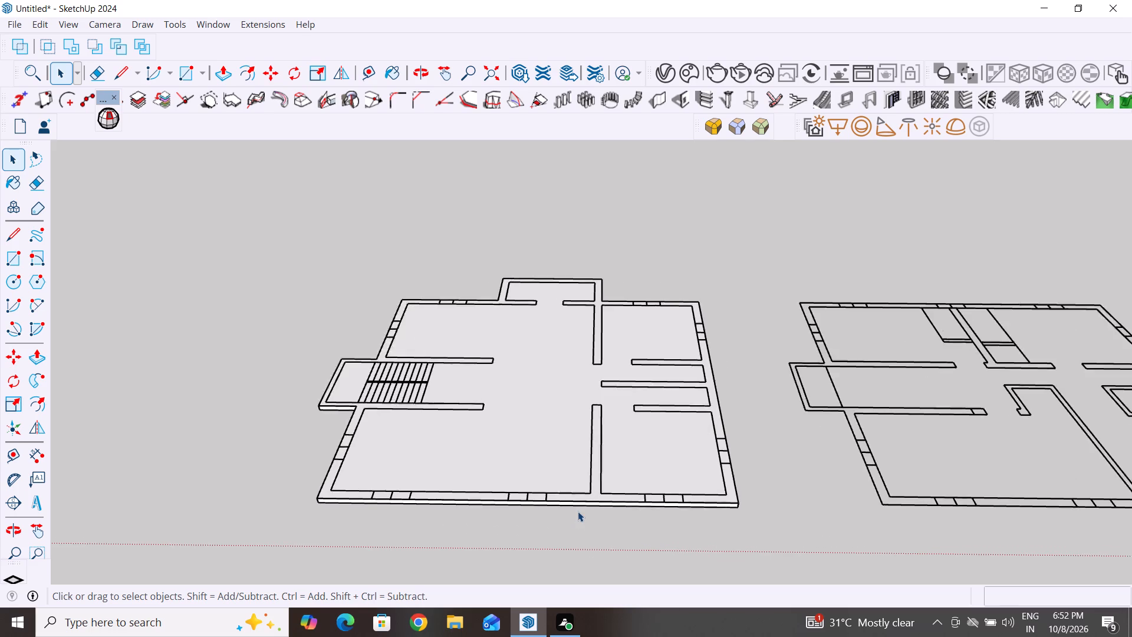
pyautogui.scroll(1, 578, 511)
pyautogui.moveTo(600, 506); pyautogui.dragTo(600, 553, button='middle')
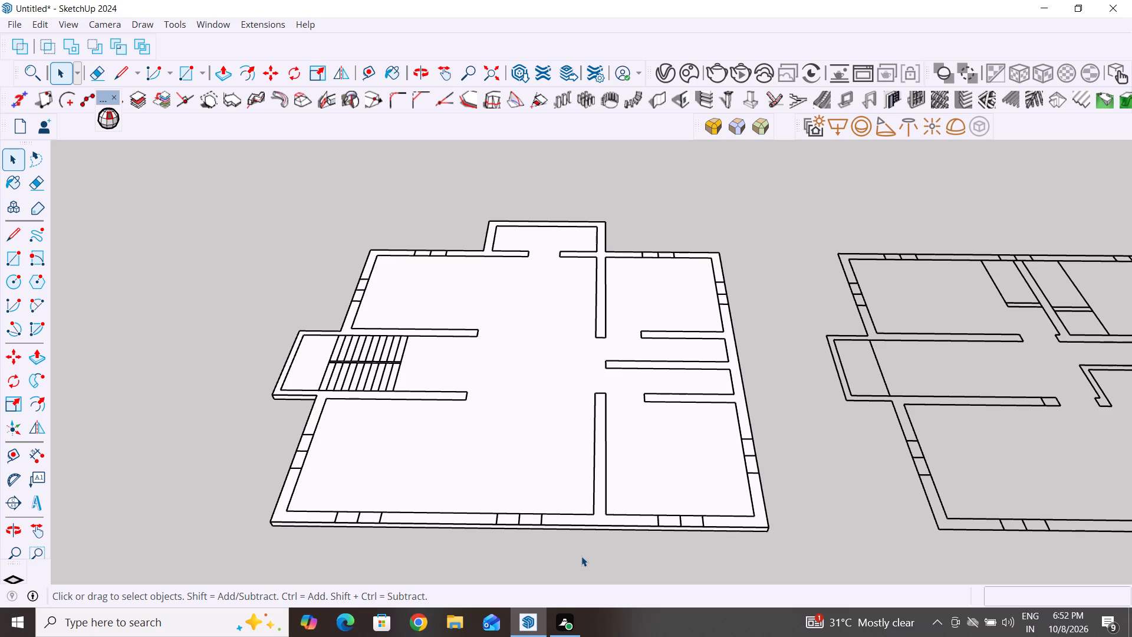
pyautogui.moveTo(626, 531); pyautogui.dragTo(626, 531, button='middle')
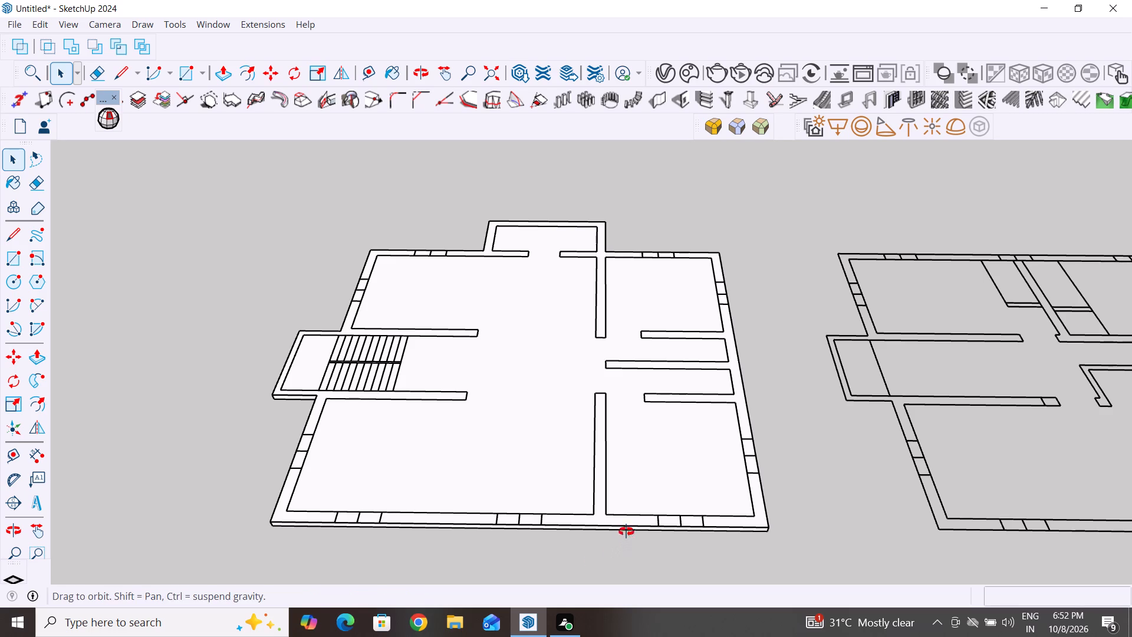
pyautogui.moveTo(626, 531); pyautogui.dragTo(612, 580, button='middle')
# Move the slab group about 38' 2 1/2" along the red axis, clear of the left side of its plan linework.
pyautogui.click(541, 535)
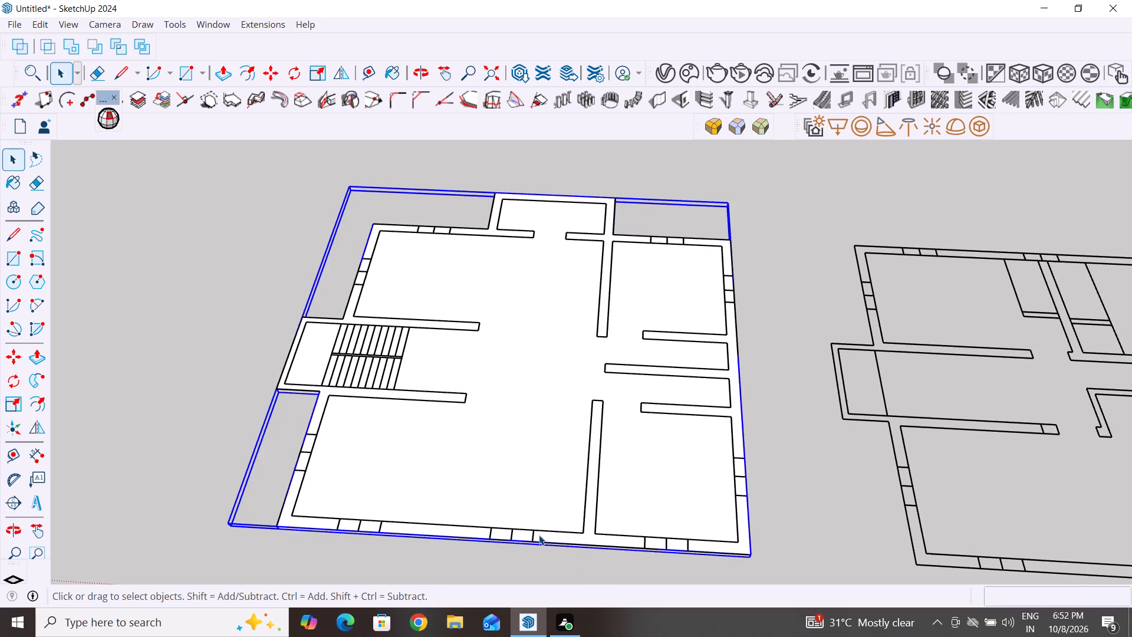
pyautogui.scroll(2, 539, 535)
pyautogui.rightClick(530, 495)
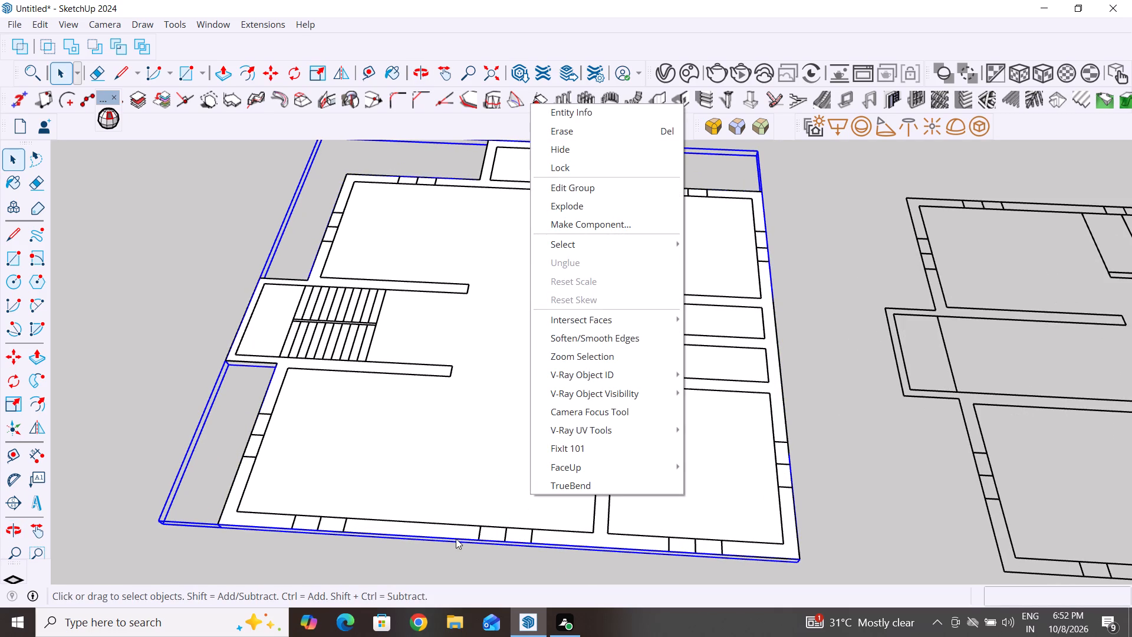
pyautogui.scroll(-2, 610, 511)
pyautogui.click(571, 562)
pyautogui.click(558, 538)
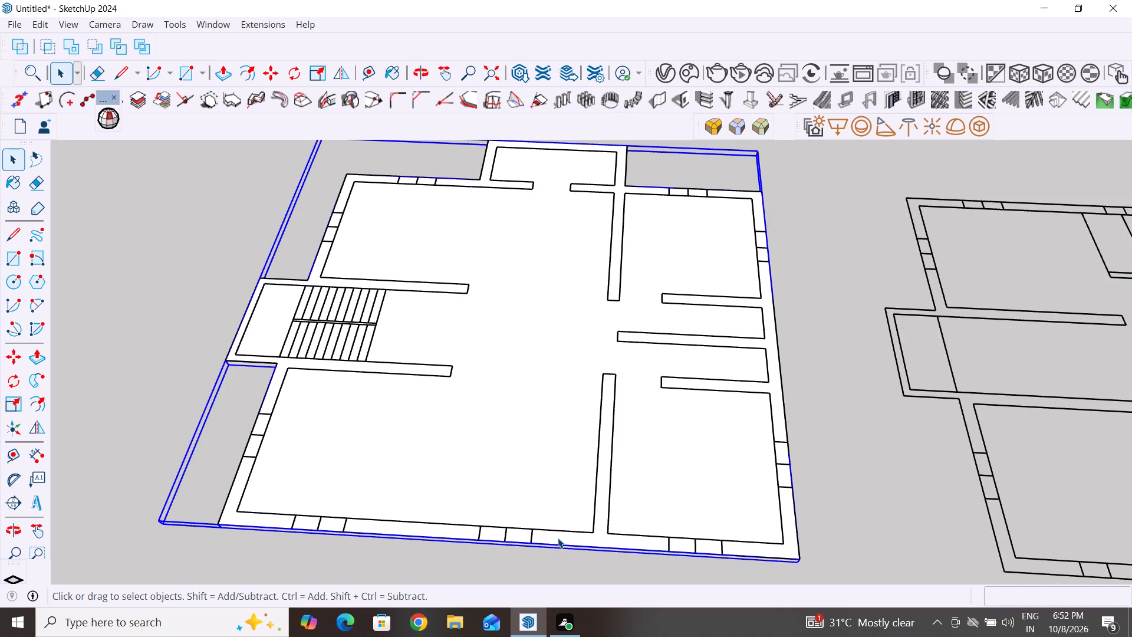
pyautogui.press('m')
pyautogui.scroll(-4, 927, 481)
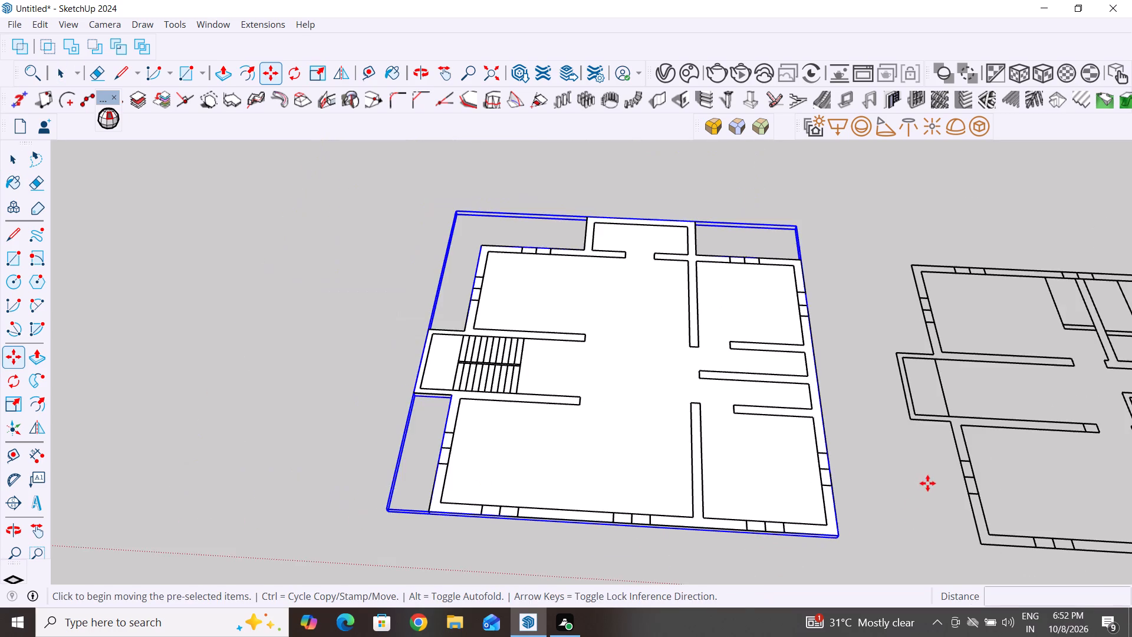
pyautogui.scroll(3, 833, 528)
pyautogui.scroll(-3, 933, 511)
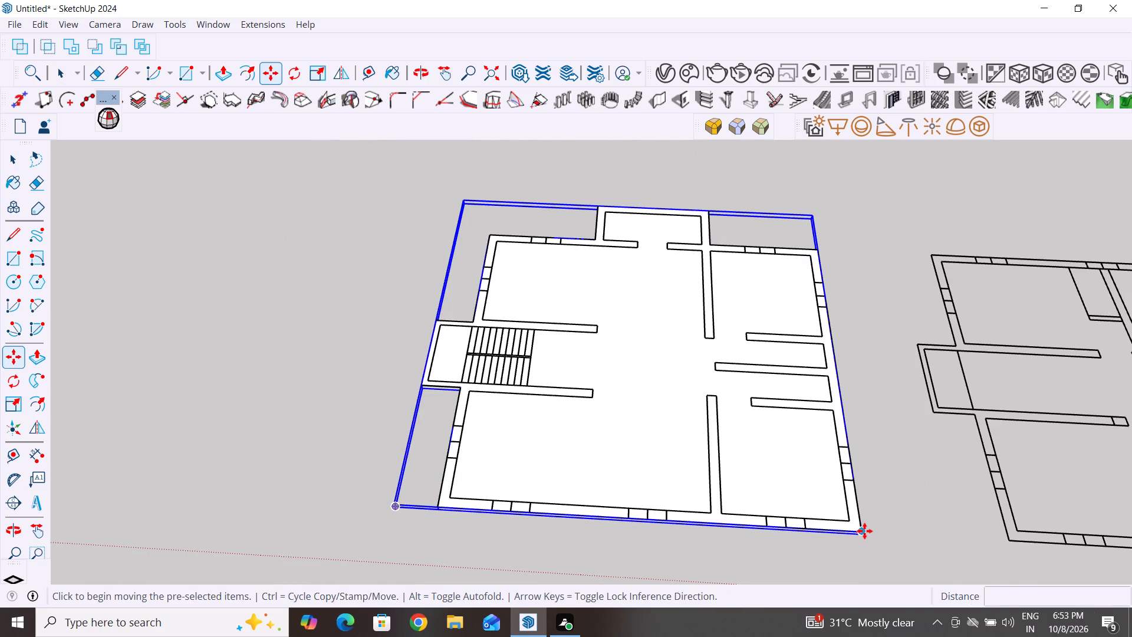
pyautogui.click(864, 531)
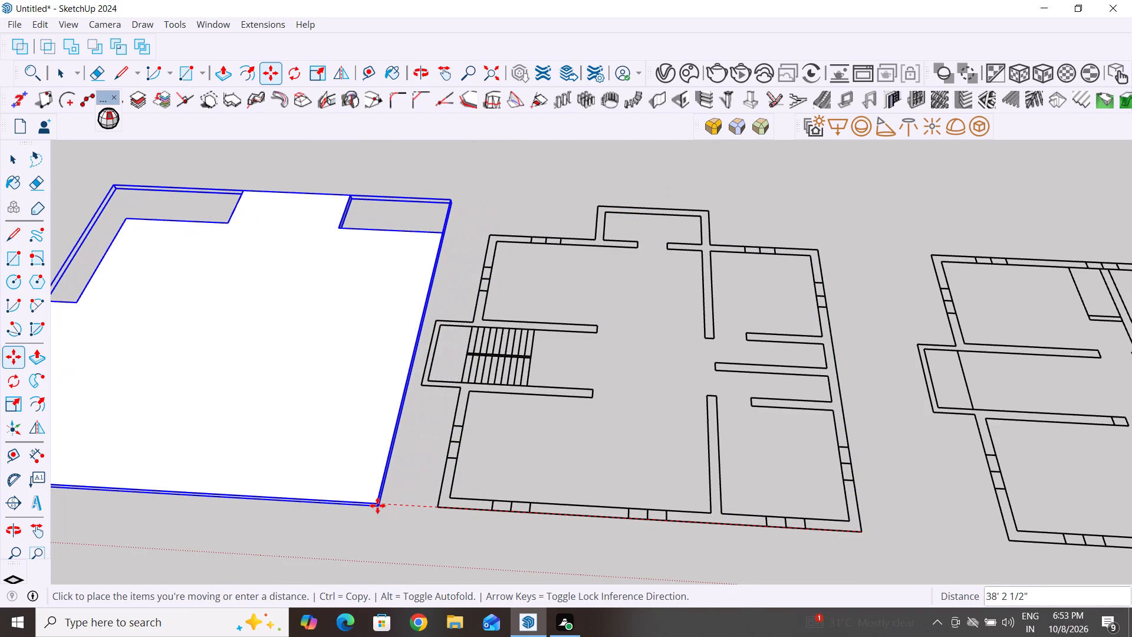
pyautogui.click(377, 505)
pyautogui.click(12, 164)
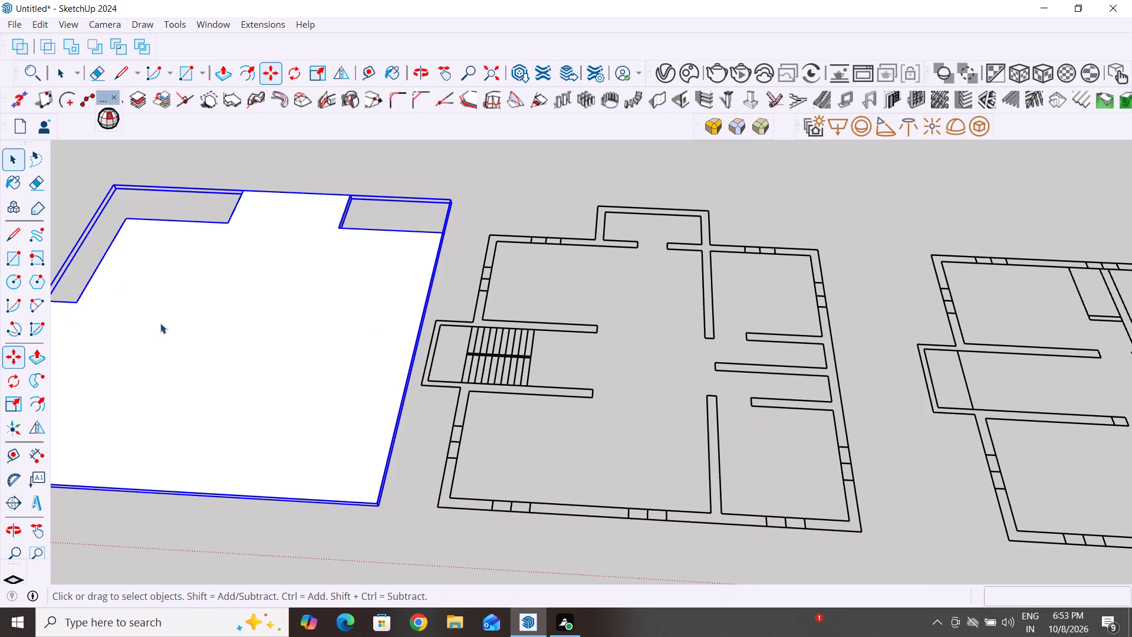
# Explode the plan linework group beside the floor slab and deselect it.
pyautogui.moveTo(650, 514); pyautogui.dragTo(654, 547, button='middle')
pyautogui.click(662, 527)
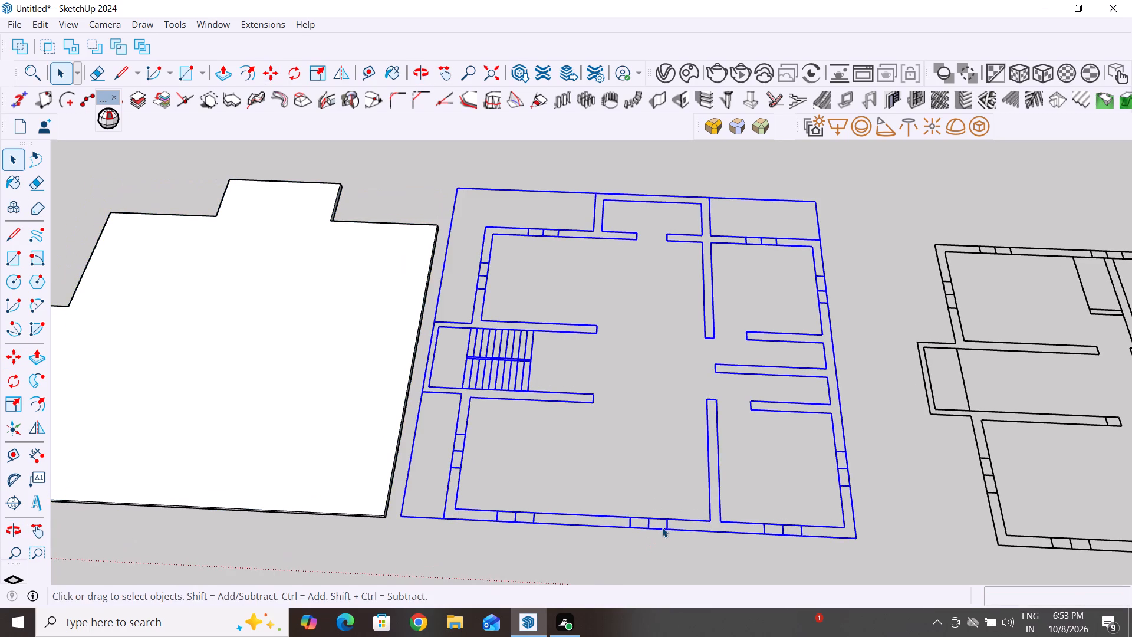
pyautogui.rightClick(720, 484)
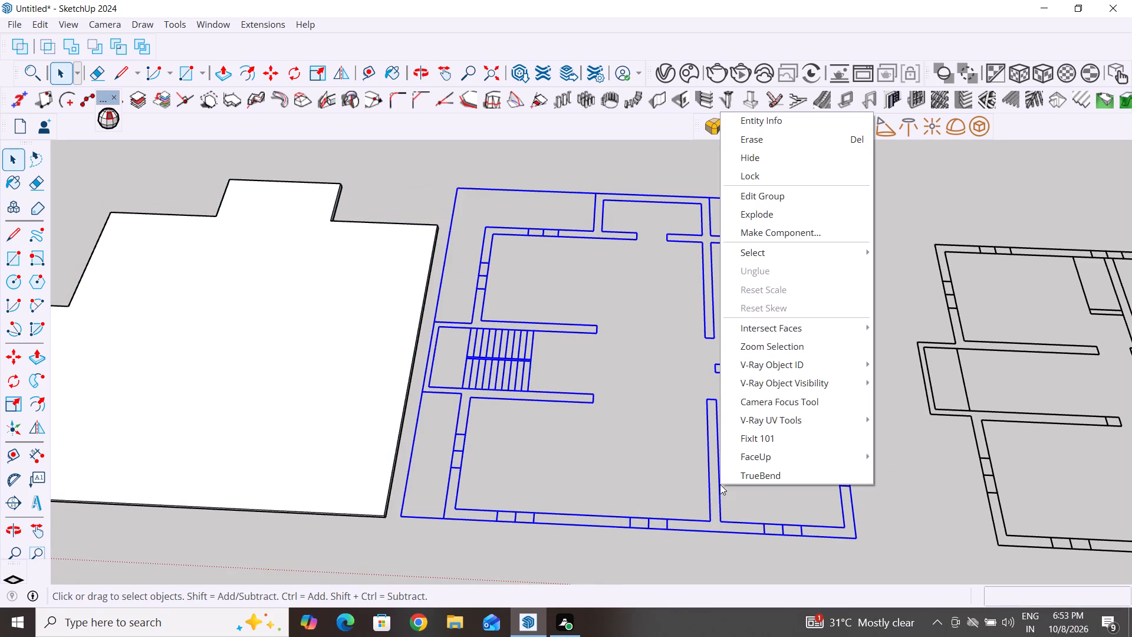
pyautogui.click(773, 214)
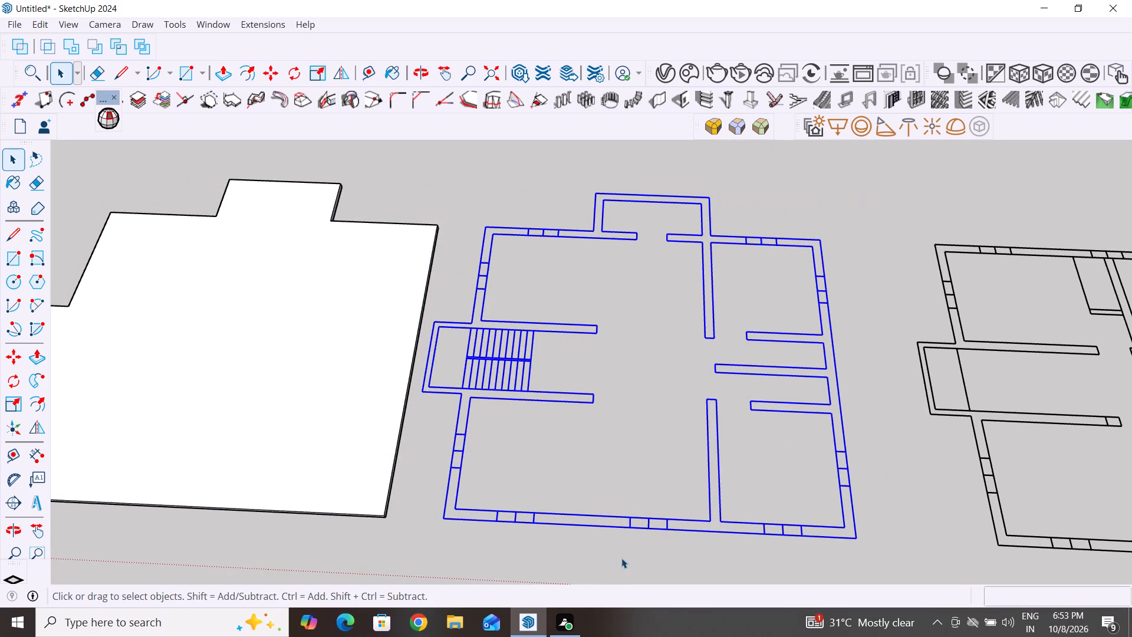
pyautogui.click(621, 558)
# Erase the wall and window lines at the middle of the plan's front wall, leaving a clear opening.
pyautogui.scroll(3, 657, 534)
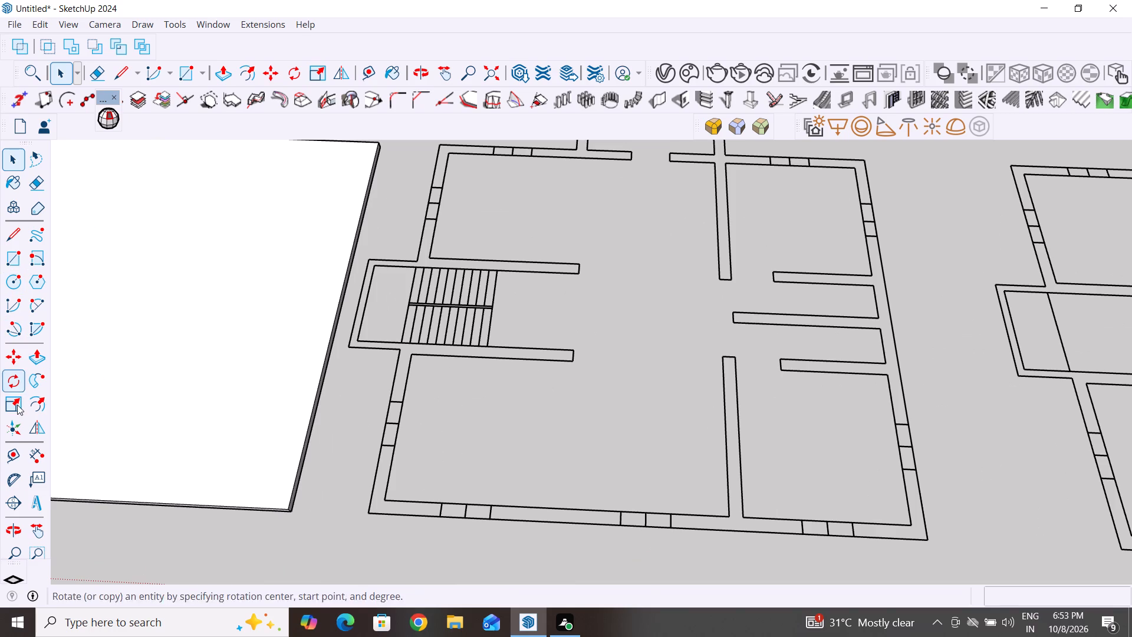
pyautogui.click(103, 70)
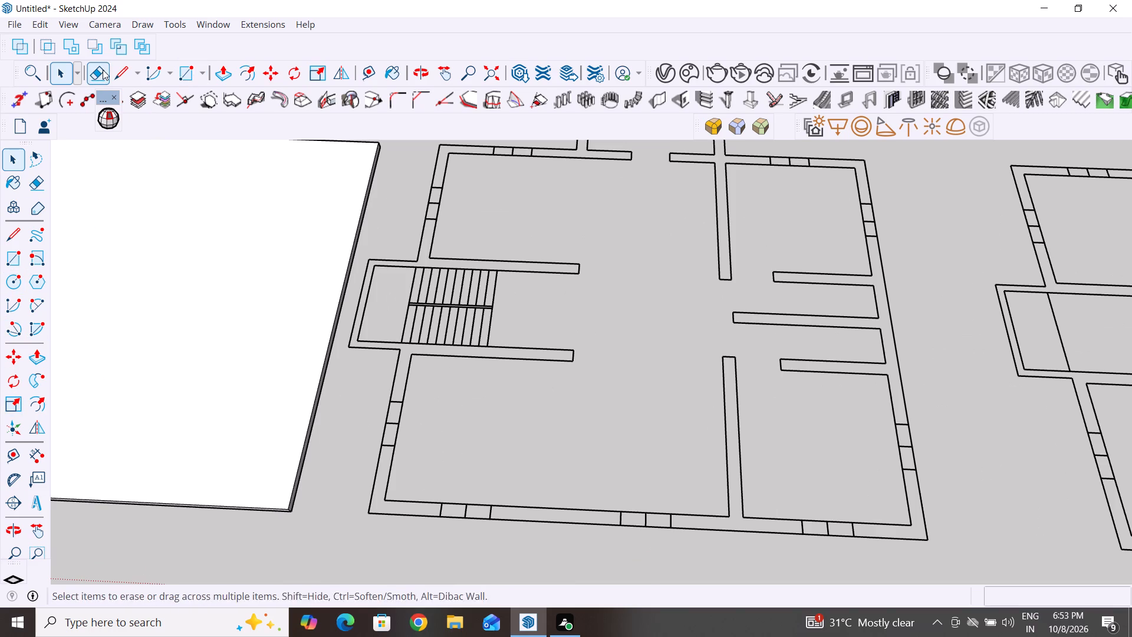
pyautogui.moveTo(659, 510); pyautogui.dragTo(654, 555)
pyautogui.moveTo(643, 501); pyautogui.dragTo(643, 540)
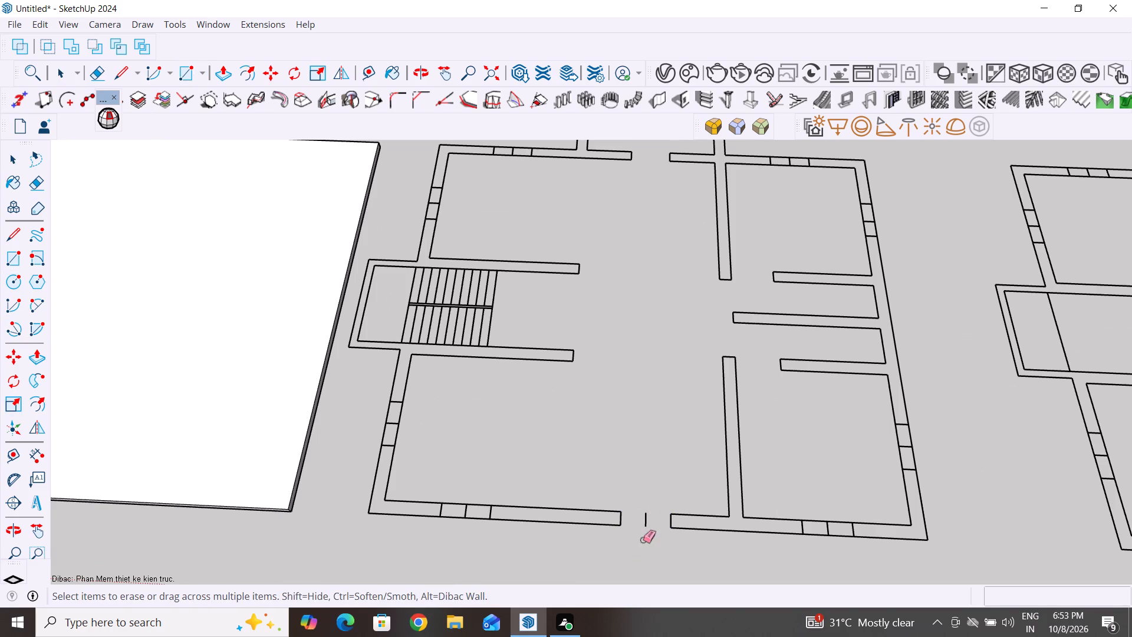
pyautogui.moveTo(644, 511); pyautogui.dragTo(646, 538)
pyautogui.scroll(-4, 625, 505)
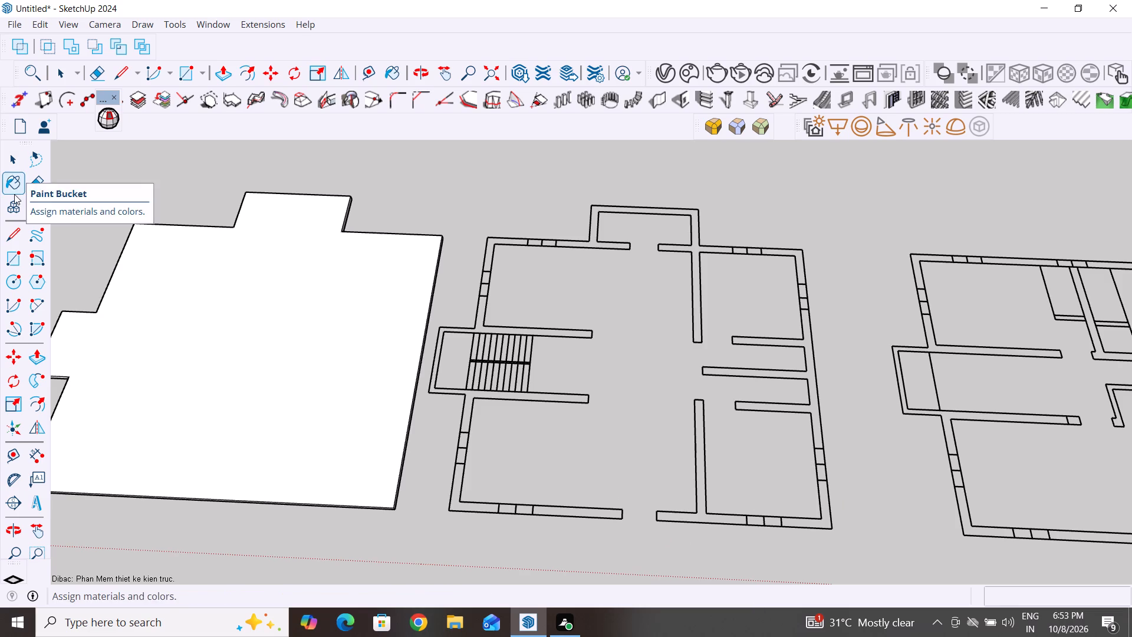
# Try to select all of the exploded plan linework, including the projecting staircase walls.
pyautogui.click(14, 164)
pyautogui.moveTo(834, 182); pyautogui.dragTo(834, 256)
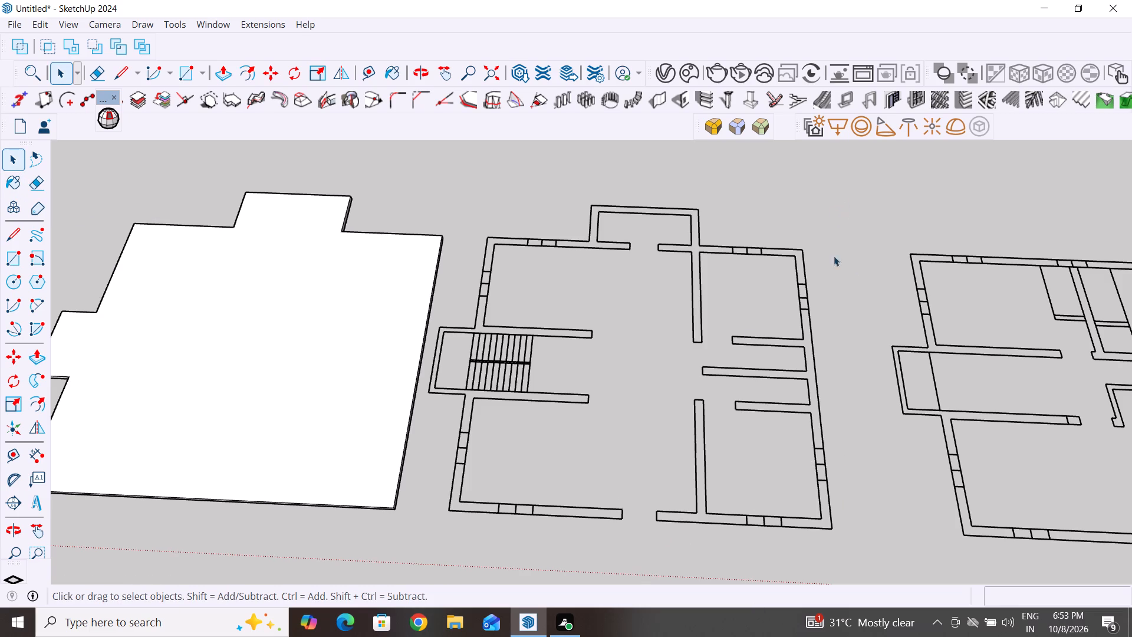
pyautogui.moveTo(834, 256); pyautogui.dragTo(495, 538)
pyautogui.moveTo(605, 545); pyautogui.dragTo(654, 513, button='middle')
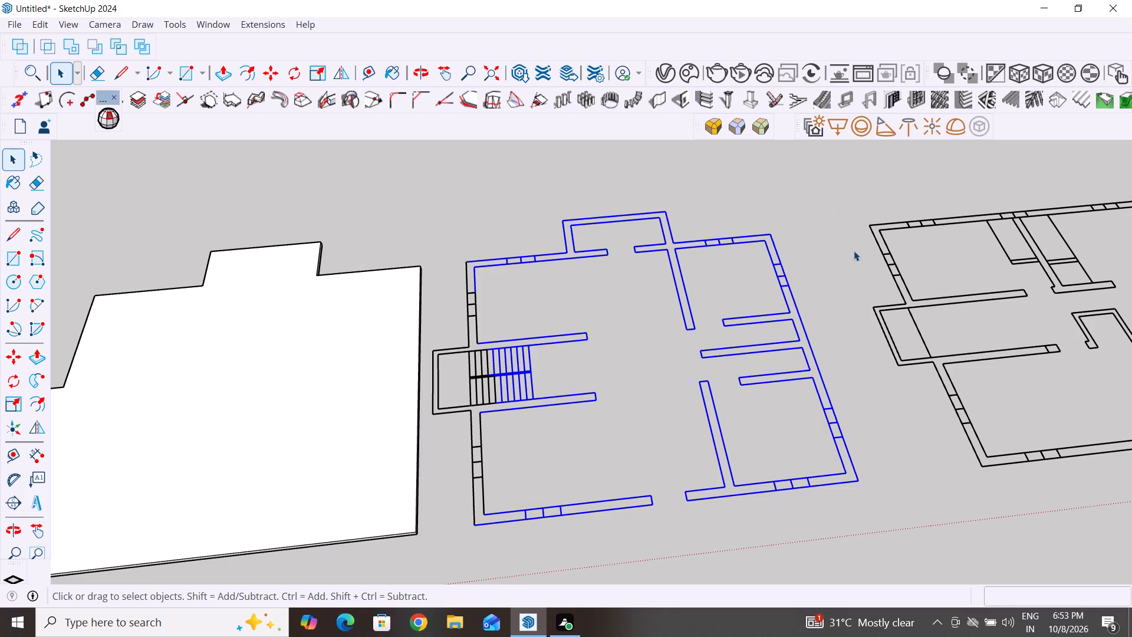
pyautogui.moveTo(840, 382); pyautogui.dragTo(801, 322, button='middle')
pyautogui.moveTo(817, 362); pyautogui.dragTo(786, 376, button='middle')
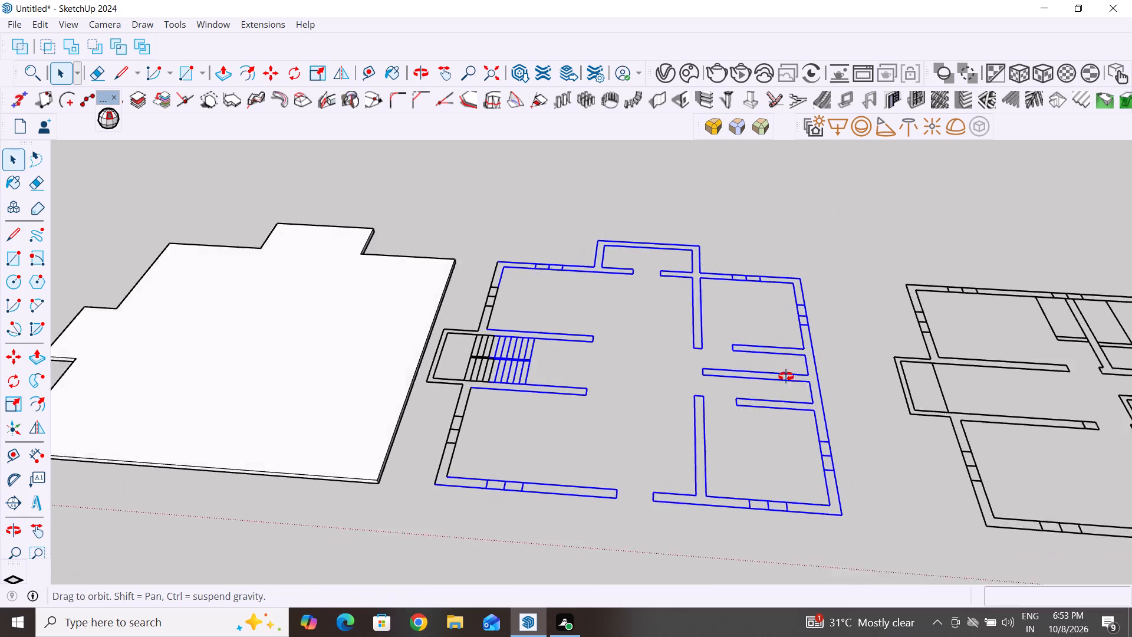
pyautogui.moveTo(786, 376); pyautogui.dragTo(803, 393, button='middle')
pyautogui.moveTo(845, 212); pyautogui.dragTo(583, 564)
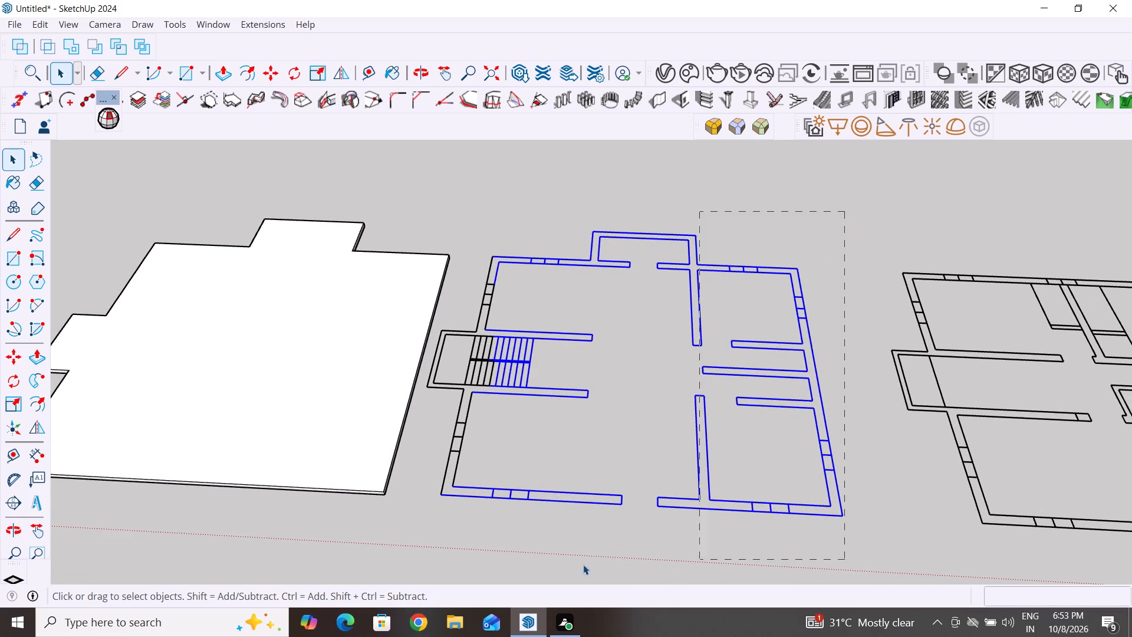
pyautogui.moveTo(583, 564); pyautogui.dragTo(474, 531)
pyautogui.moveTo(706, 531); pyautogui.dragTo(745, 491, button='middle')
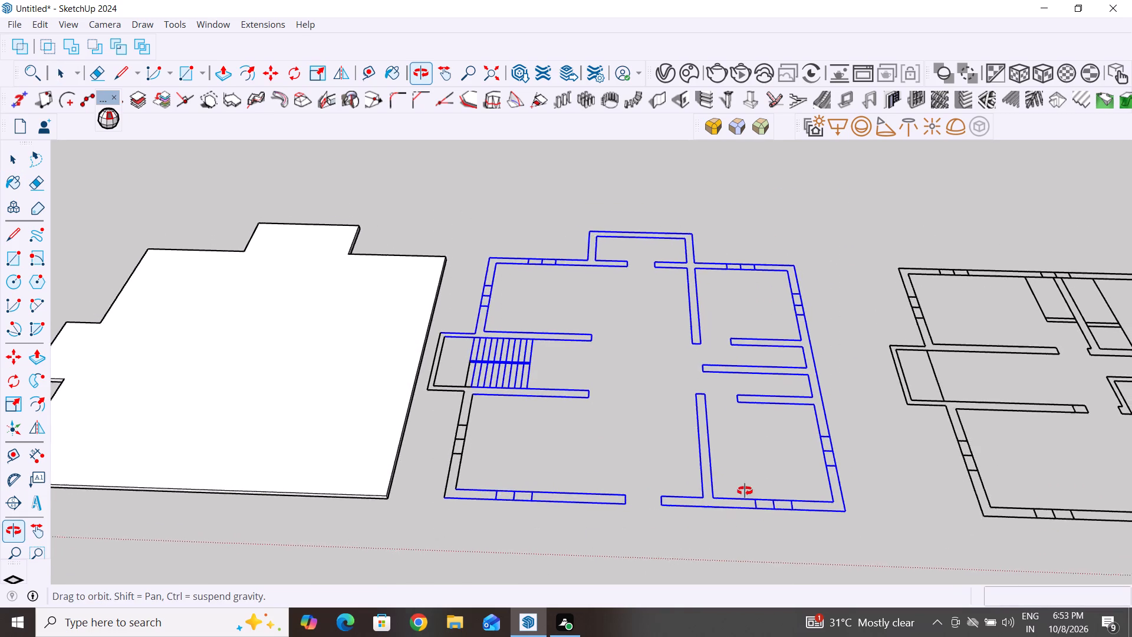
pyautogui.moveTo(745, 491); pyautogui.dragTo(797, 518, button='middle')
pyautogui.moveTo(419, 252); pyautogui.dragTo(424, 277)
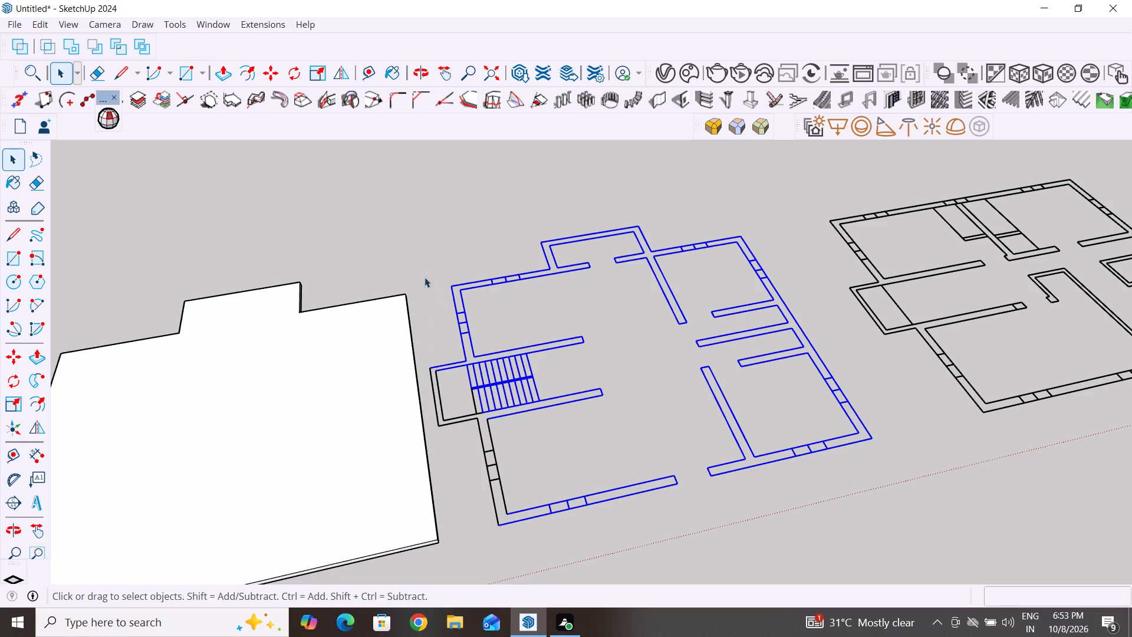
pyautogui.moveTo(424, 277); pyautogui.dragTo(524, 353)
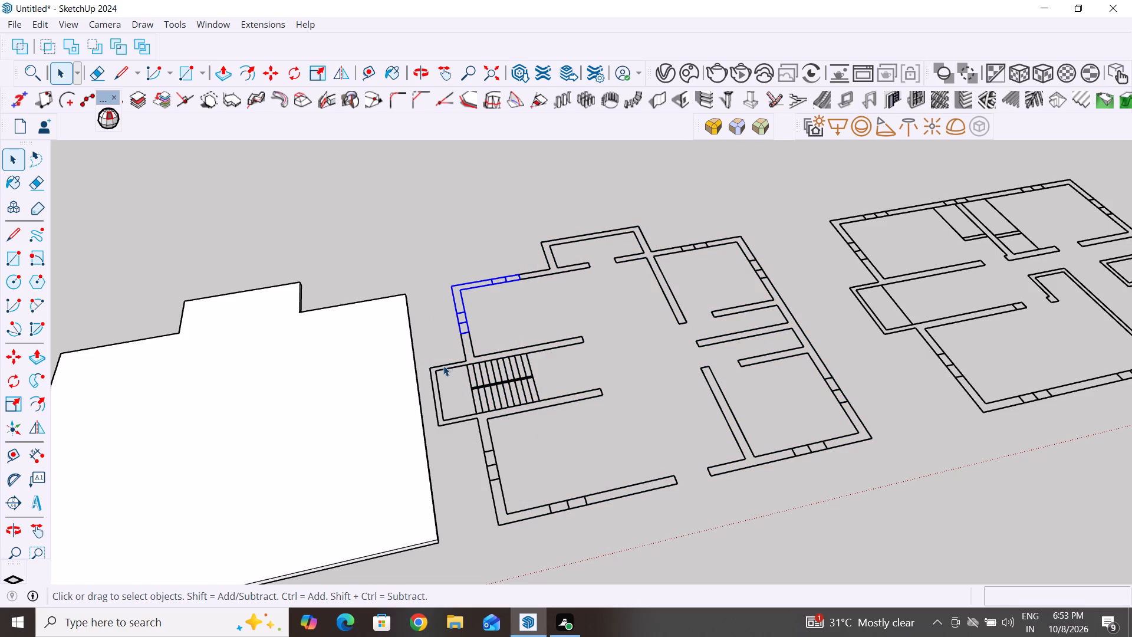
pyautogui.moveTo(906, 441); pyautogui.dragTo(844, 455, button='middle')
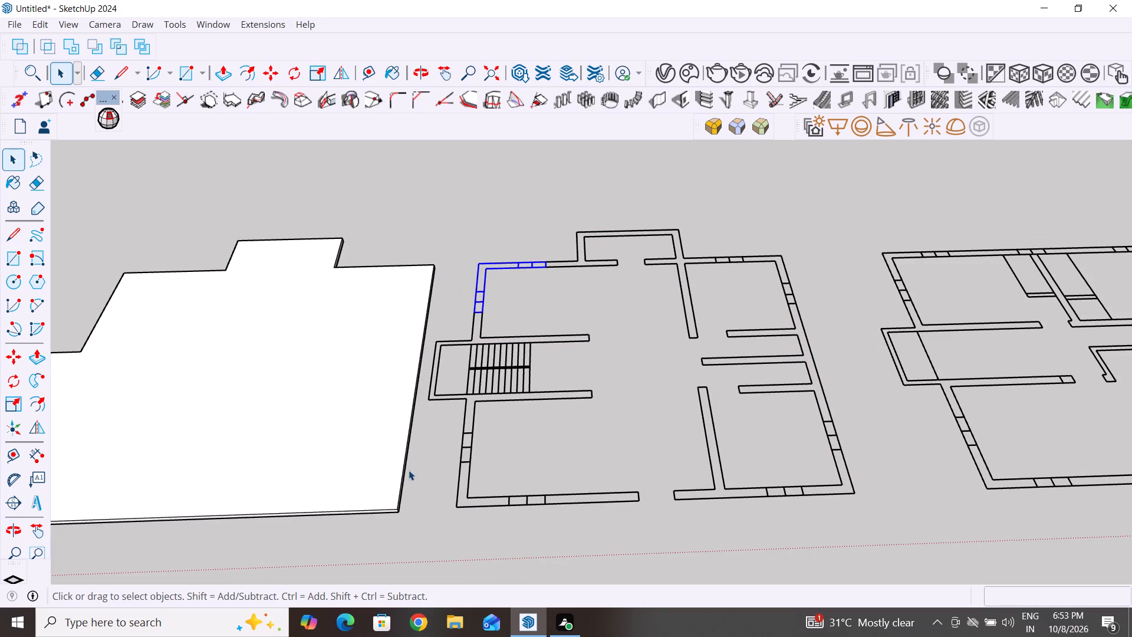
# Move the slab group about 28' 10 3/8" farther away from the plan linework along the red axis.
pyautogui.click(386, 468)
pyautogui.scroll(-5, 868, 380)
pyautogui.press('m')
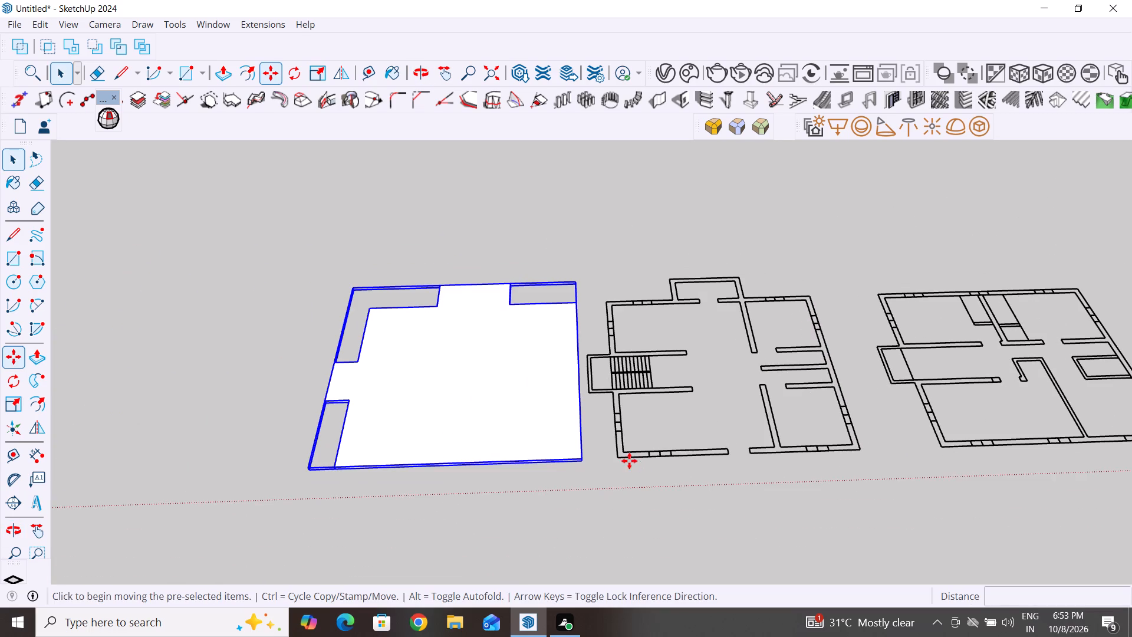
pyautogui.scroll(13, 581, 462)
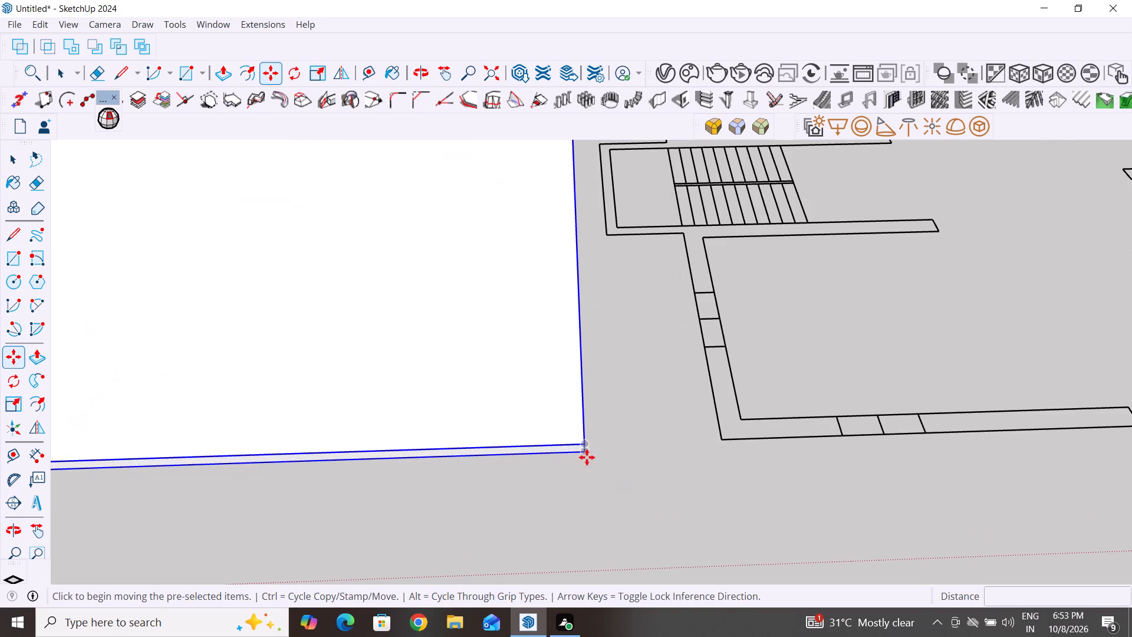
pyautogui.click(587, 451)
pyautogui.scroll(-11, 587, 451)
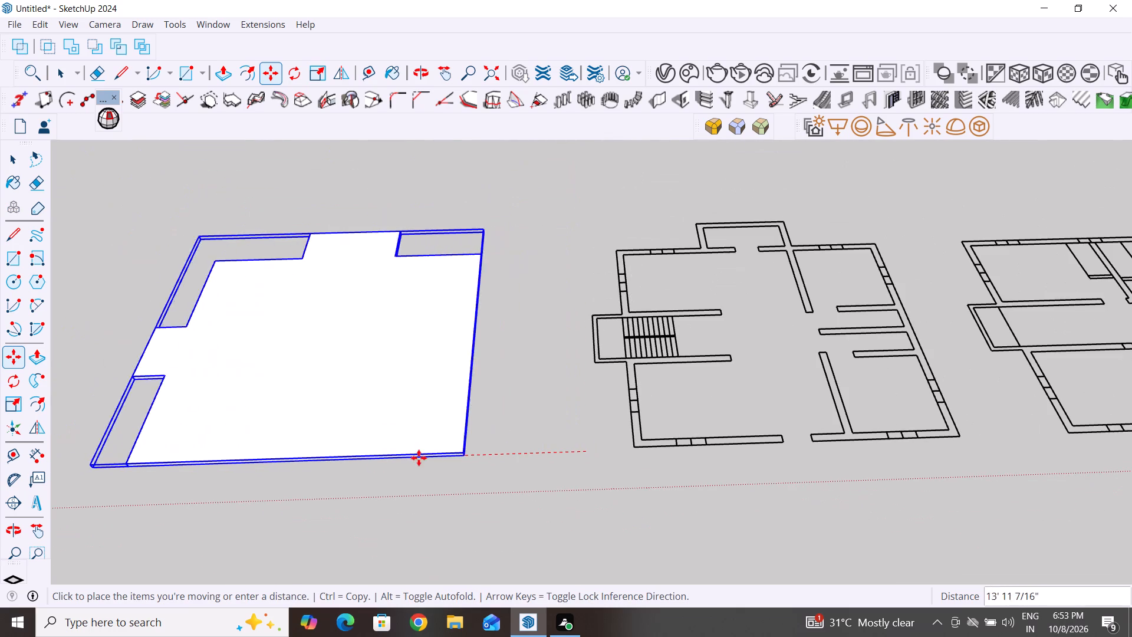
pyautogui.click(298, 455)
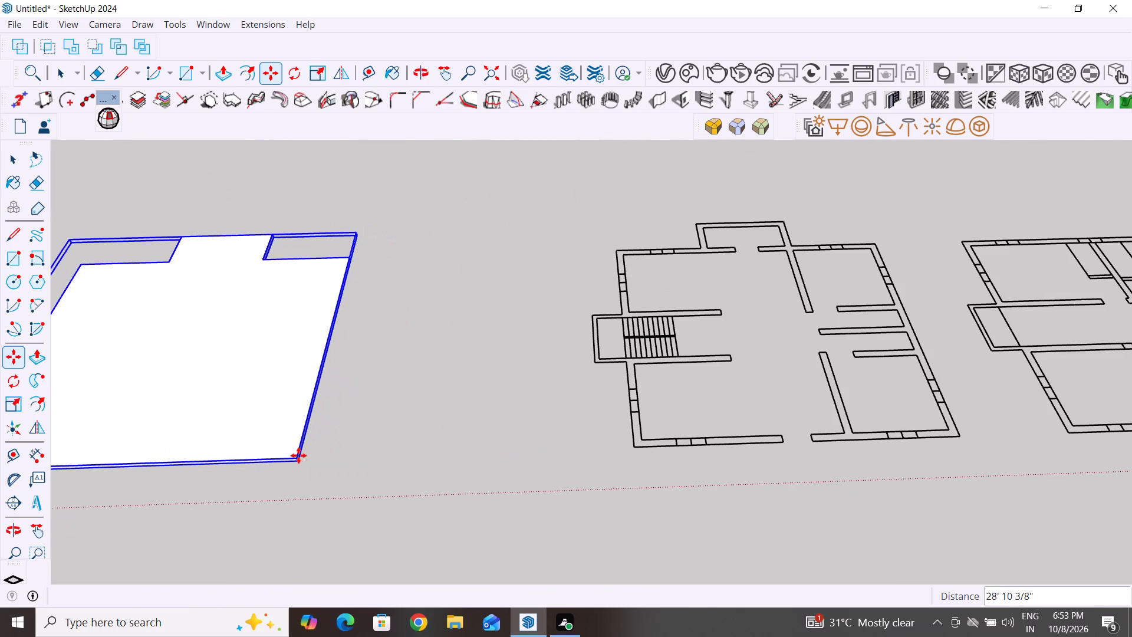
# Select the entire exploded plan linework with its staircase, make it a group, and deselect it.
pyautogui.click(15, 155)
pyautogui.scroll(-5, 567, 397)
pyautogui.moveTo(788, 274); pyautogui.dragTo(739, 422)
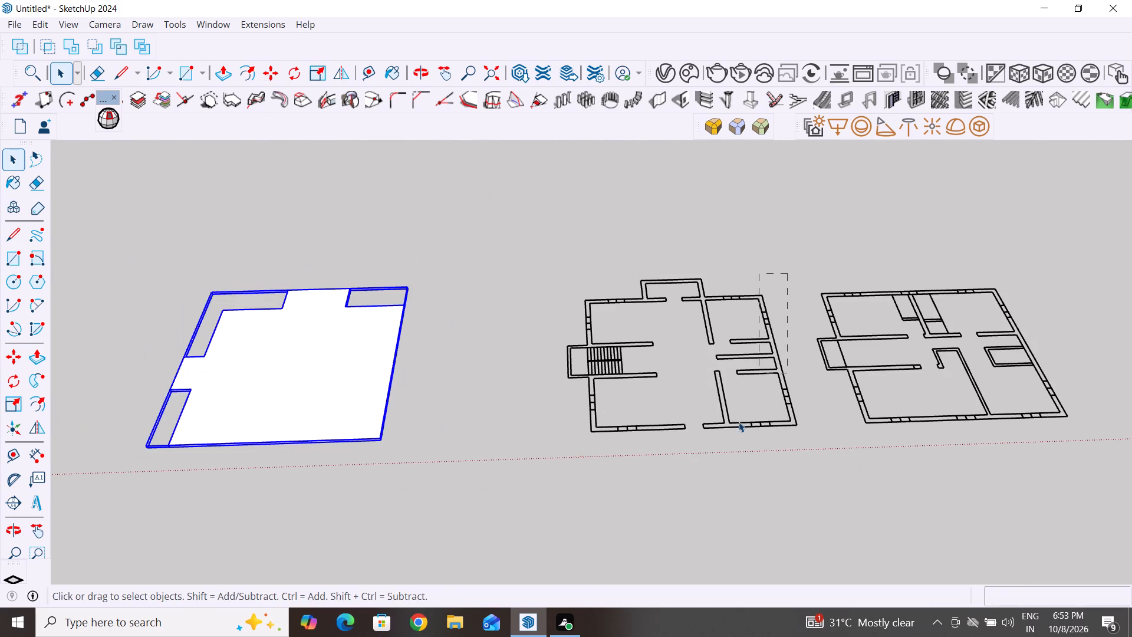
pyautogui.moveTo(739, 422); pyautogui.dragTo(610, 500)
pyautogui.moveTo(812, 469); pyautogui.dragTo(772, 522, button='middle')
pyautogui.moveTo(795, 287); pyautogui.dragTo(798, 321)
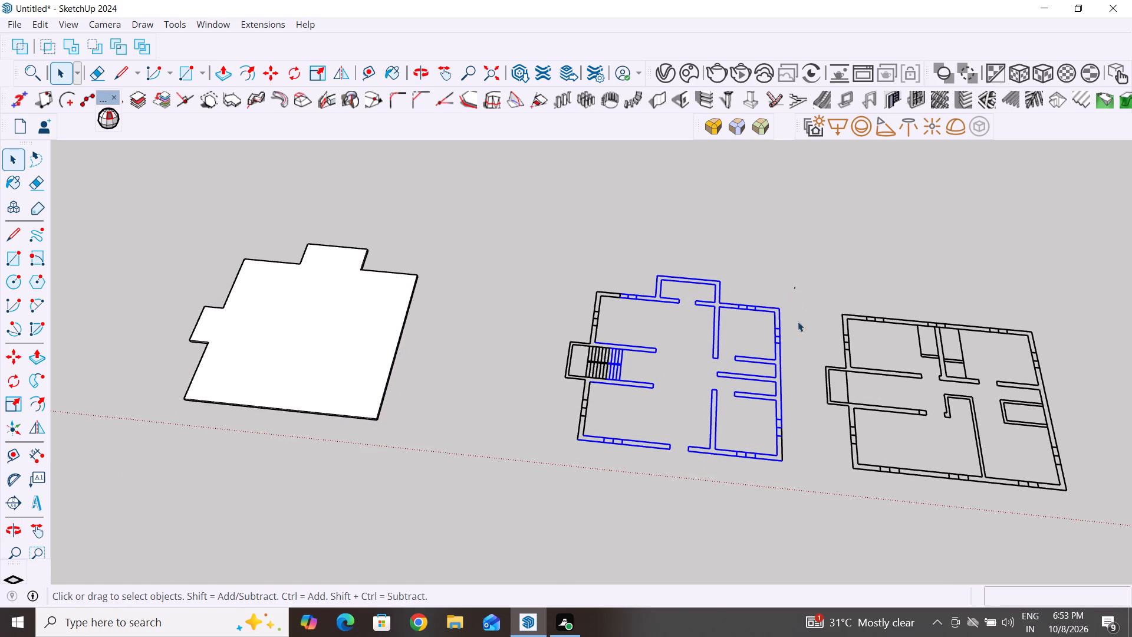
pyautogui.moveTo(798, 321); pyautogui.dragTo(445, 459)
pyautogui.moveTo(445, 459); pyautogui.dragTo(498, 482)
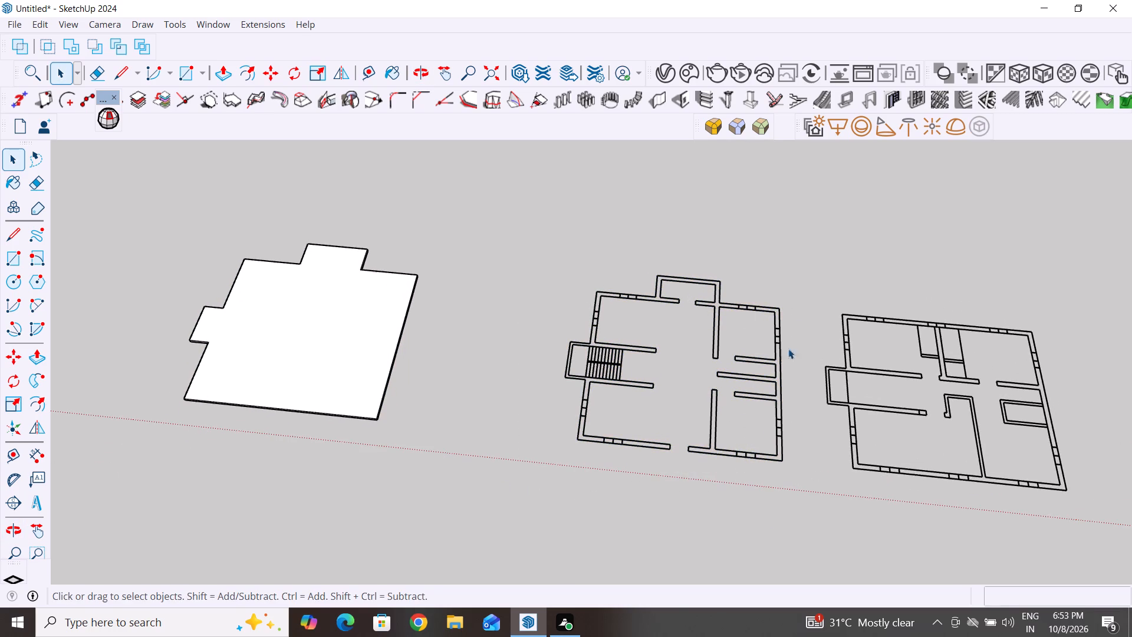
pyautogui.moveTo(801, 258); pyautogui.dragTo(518, 531)
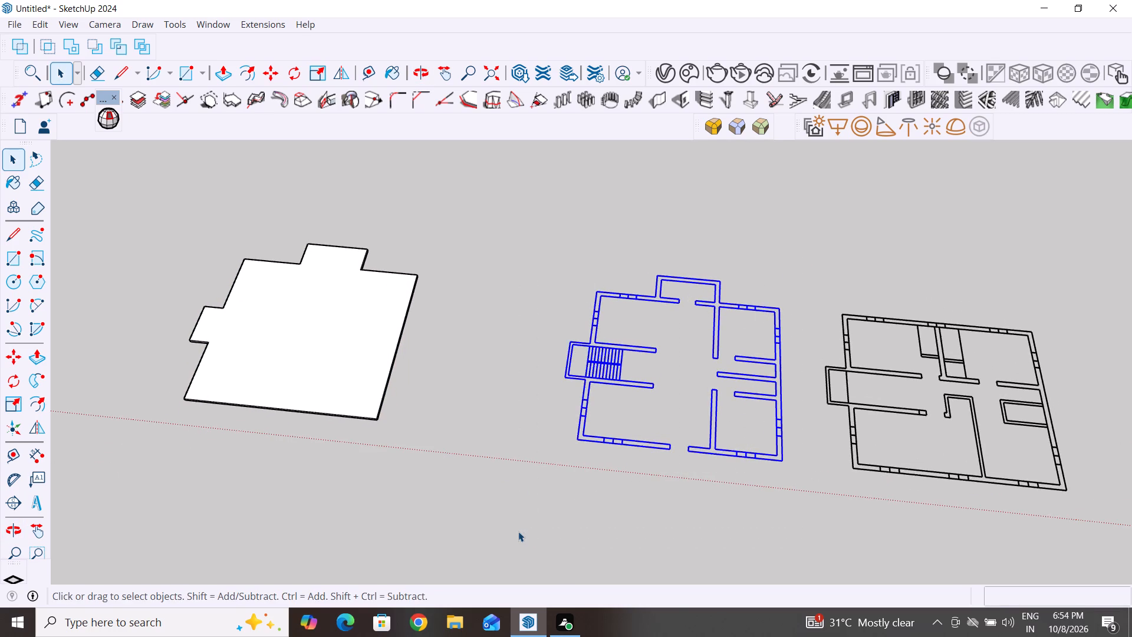
pyautogui.rightClick(597, 379)
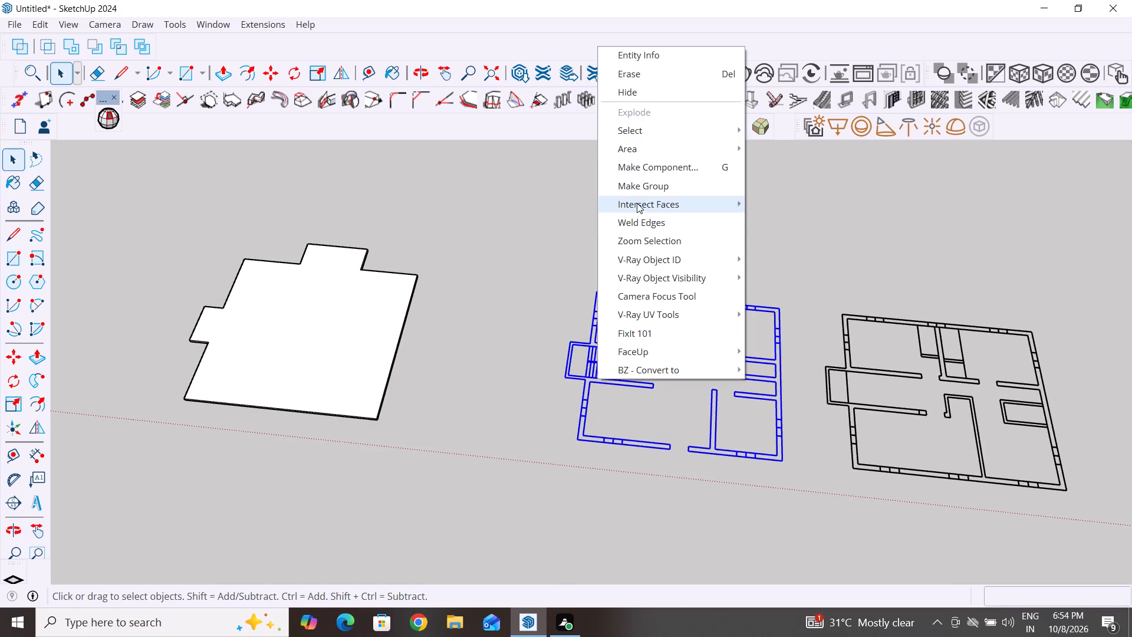
pyautogui.click(644, 185)
pyautogui.click(526, 325)
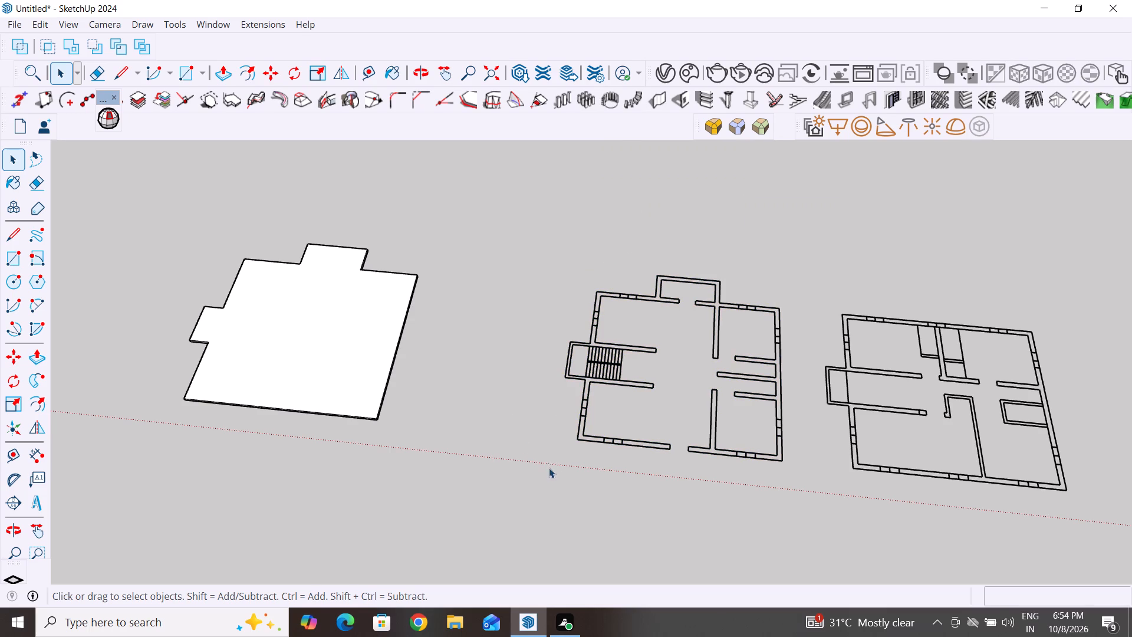
# Move the slab group by its top front corner onto the plan's matching outer wall corner, so it lies beneath the linework.
pyautogui.scroll(-3, 547, 469)
pyautogui.moveTo(716, 485); pyautogui.dragTo(784, 474, button='middle')
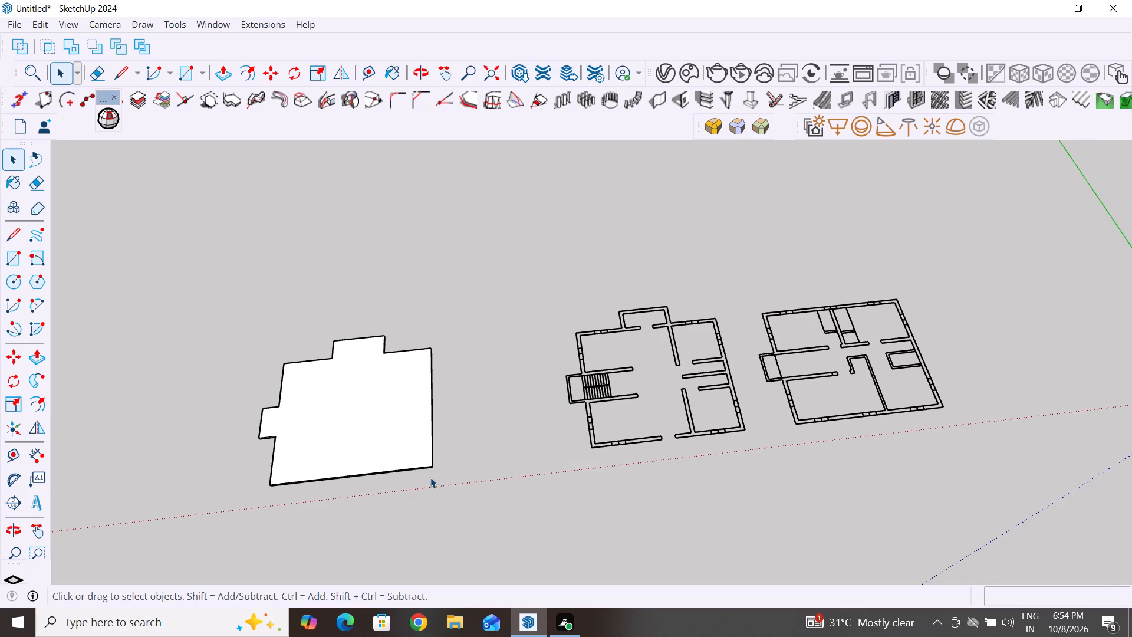
pyautogui.press('m')
pyautogui.scroll(13, 430, 475)
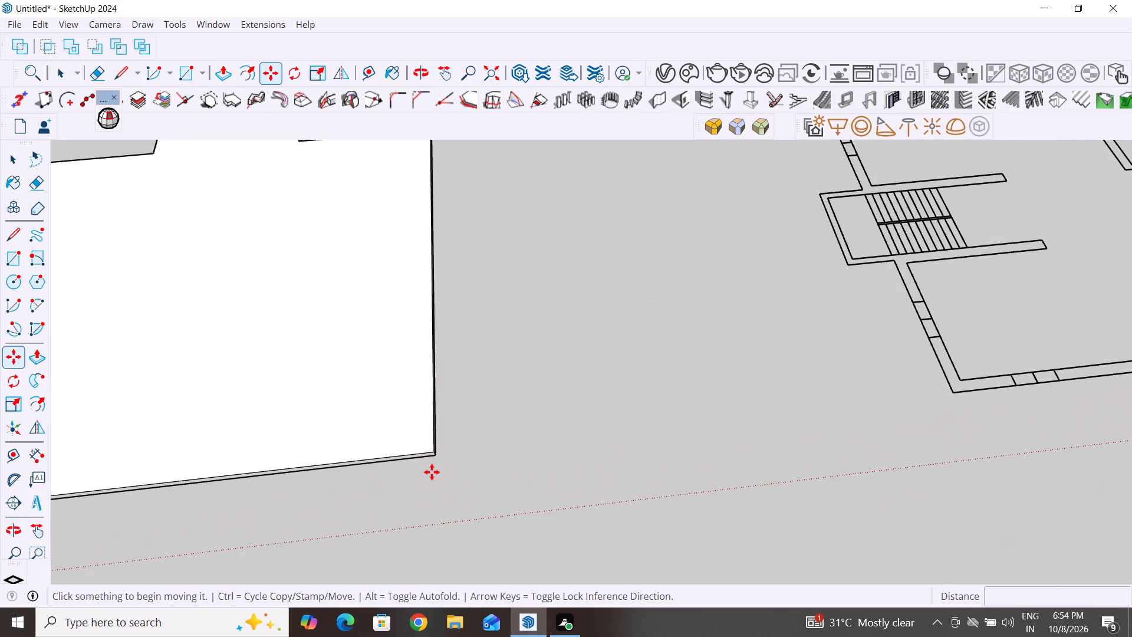
pyautogui.click(433, 451)
pyautogui.scroll(-15, 406, 455)
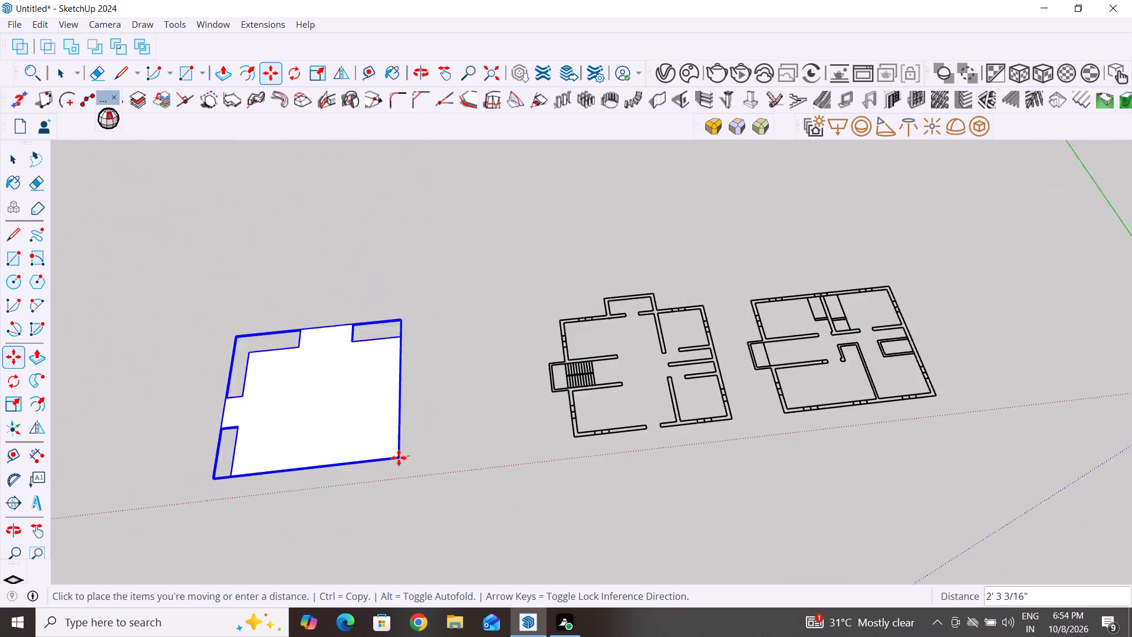
pyautogui.scroll(-3, 399, 458)
pyautogui.scroll(20, 531, 465)
pyautogui.scroll(2, 531, 465)
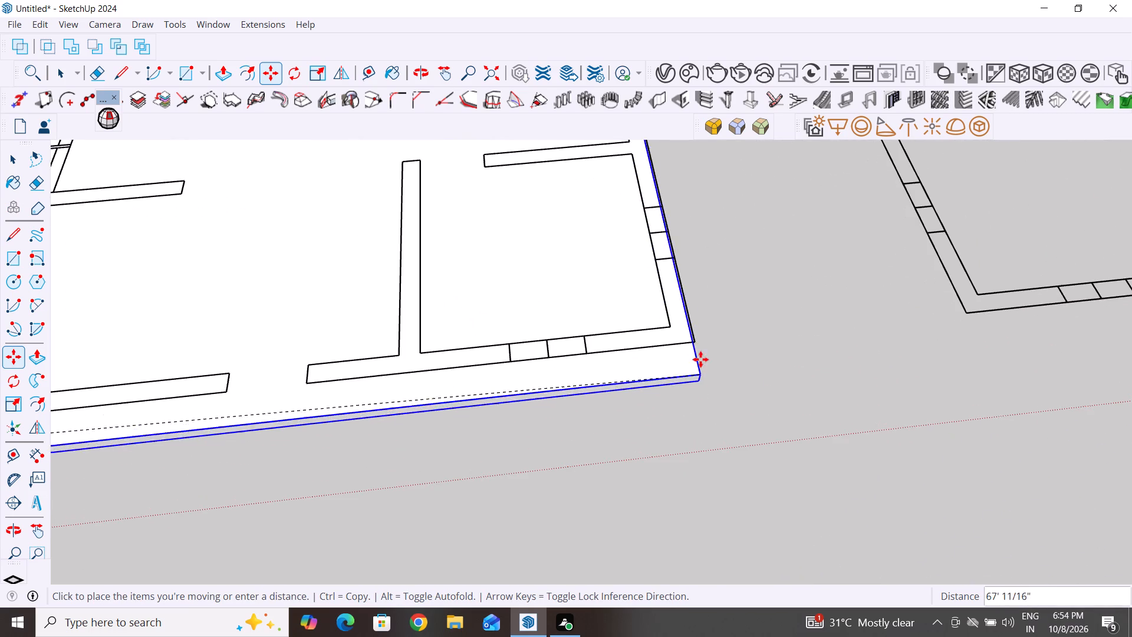
pyautogui.click(690, 340)
pyautogui.scroll(-11, 707, 462)
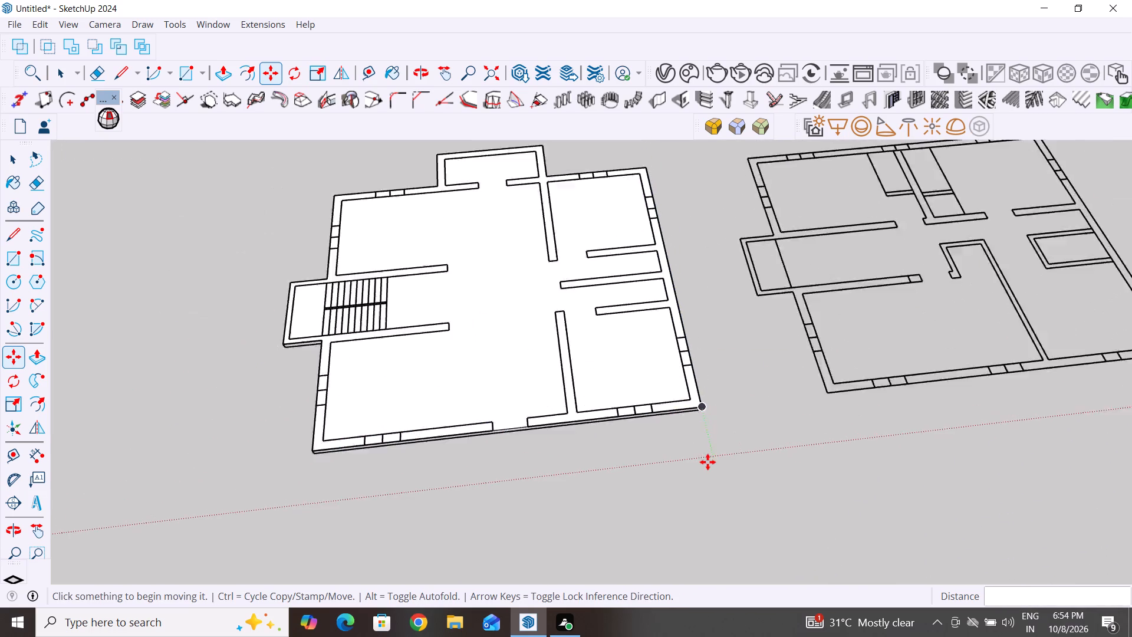
pyautogui.scroll(-2, 707, 462)
pyautogui.moveTo(710, 479); pyautogui.dragTo(667, 528, button='middle')
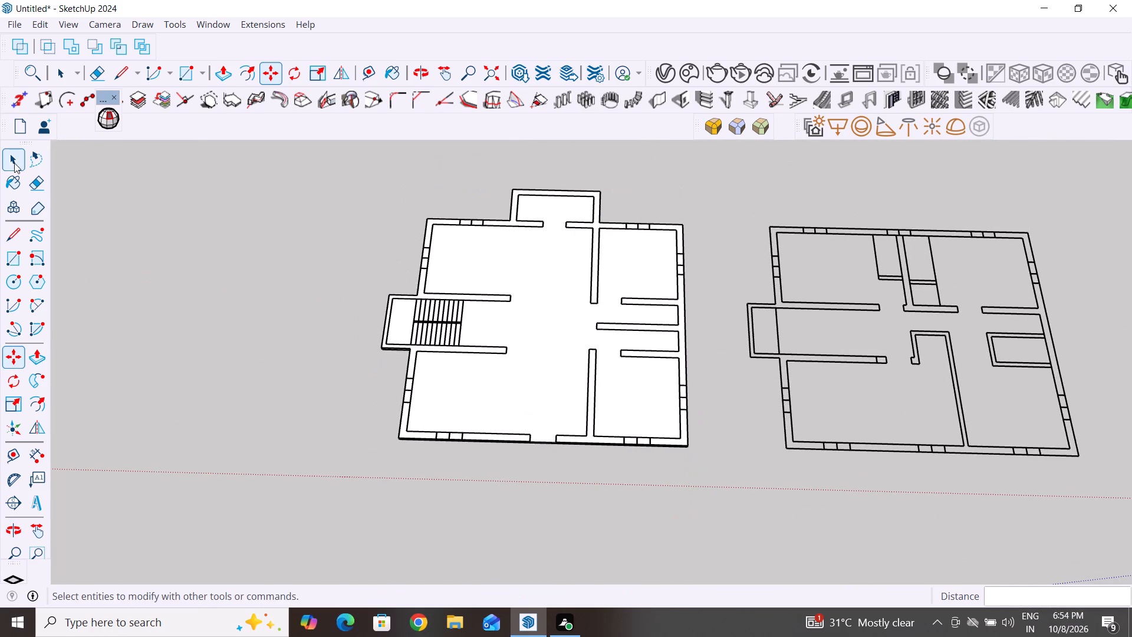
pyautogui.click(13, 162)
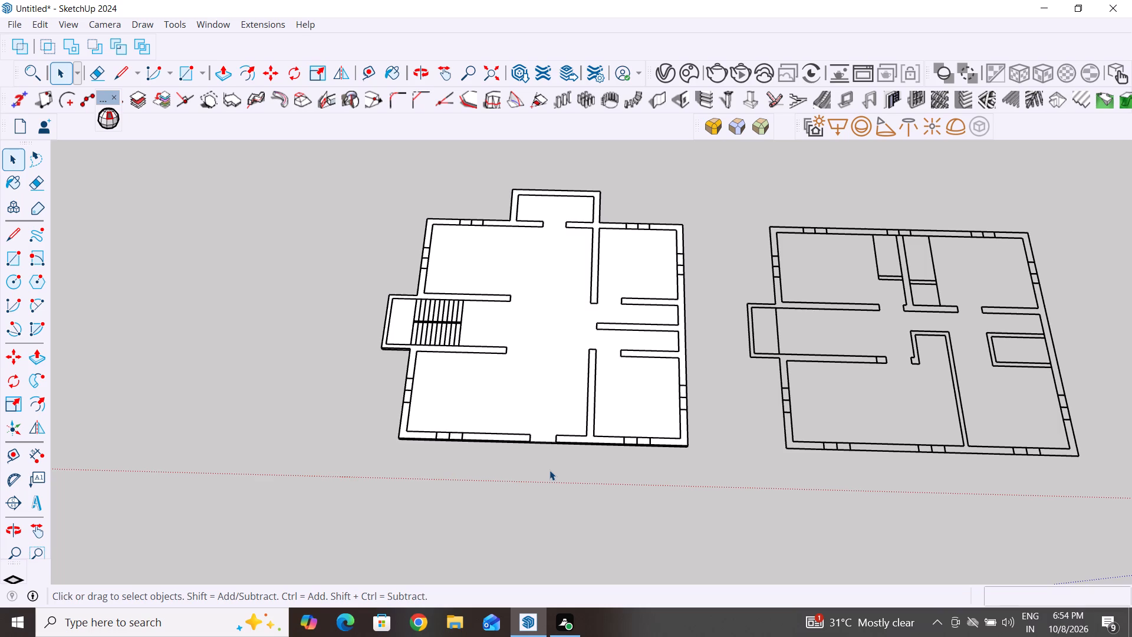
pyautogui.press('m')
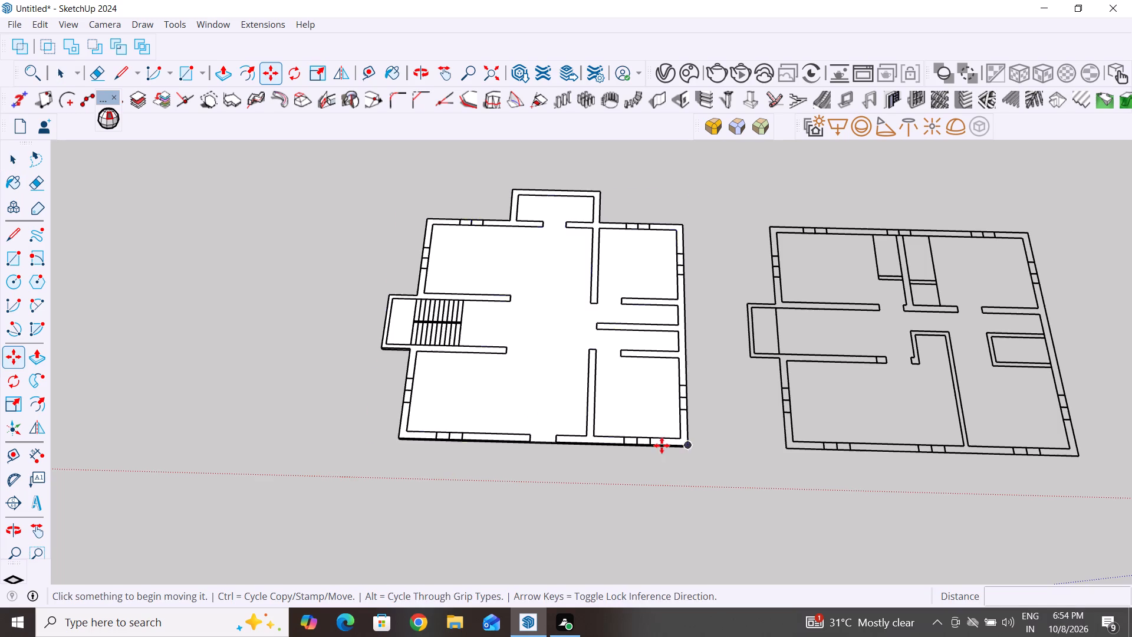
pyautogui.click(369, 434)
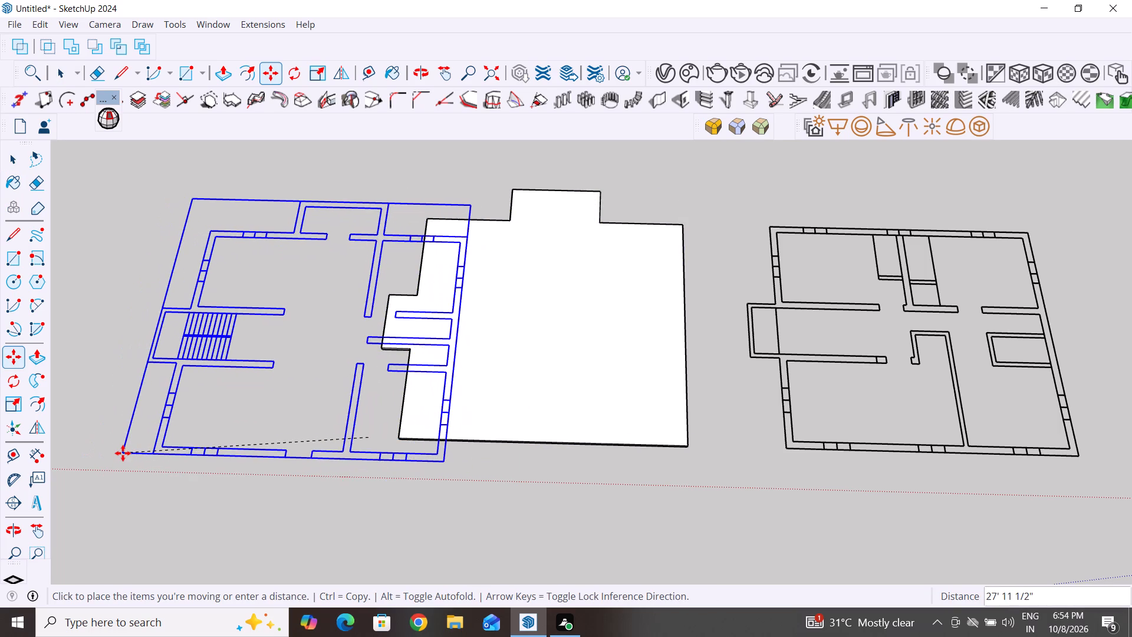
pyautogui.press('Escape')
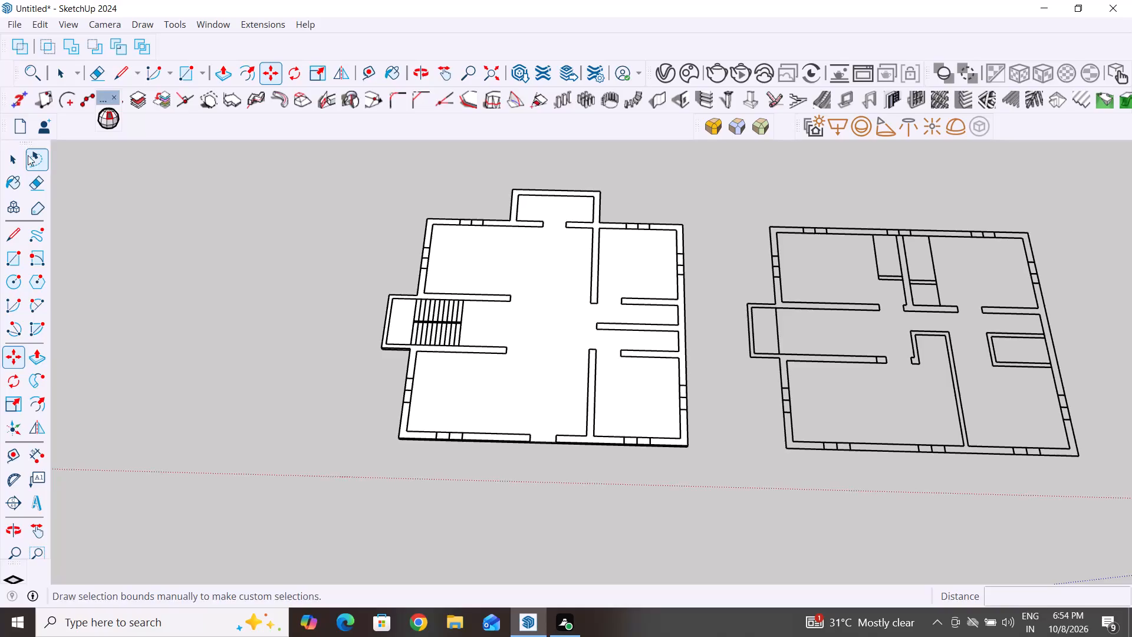
# Move the slab group out from beneath the staircase plan linework, about 52' 1" away from it along the red axis.
pyautogui.click(6, 157)
pyautogui.click(555, 374)
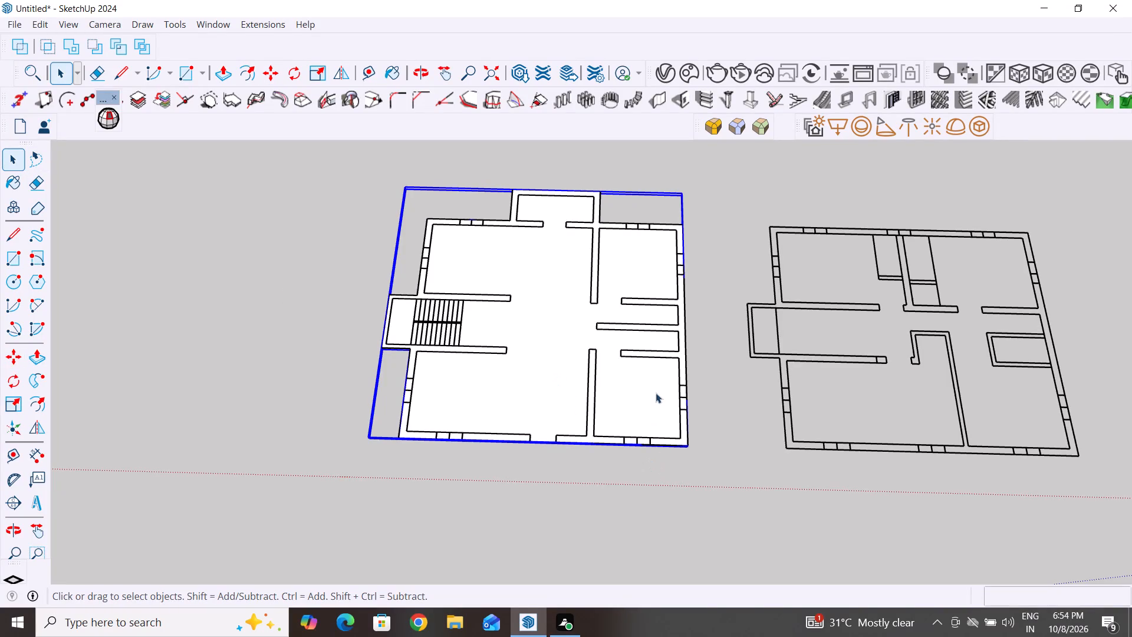
pyautogui.moveTo(686, 498); pyautogui.dragTo(677, 219, button='middle')
pyautogui.moveTo(658, 384); pyautogui.dragTo(674, 290, button='middle')
pyautogui.scroll(1, 662, 379)
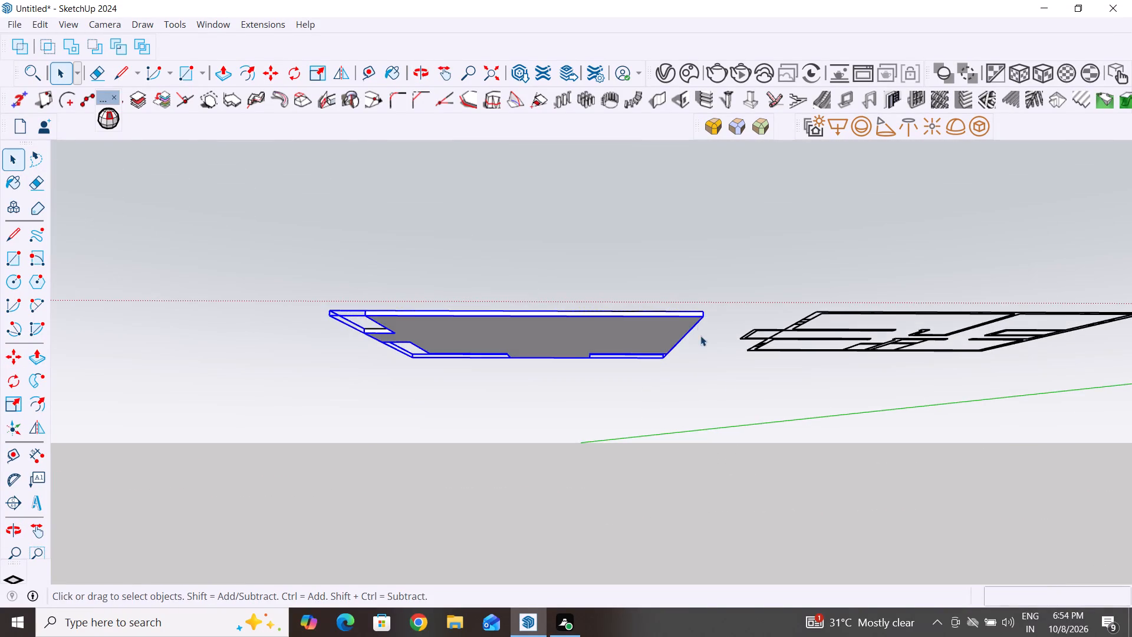
pyautogui.click(739, 389)
pyautogui.scroll(5, 722, 331)
pyautogui.click(649, 313)
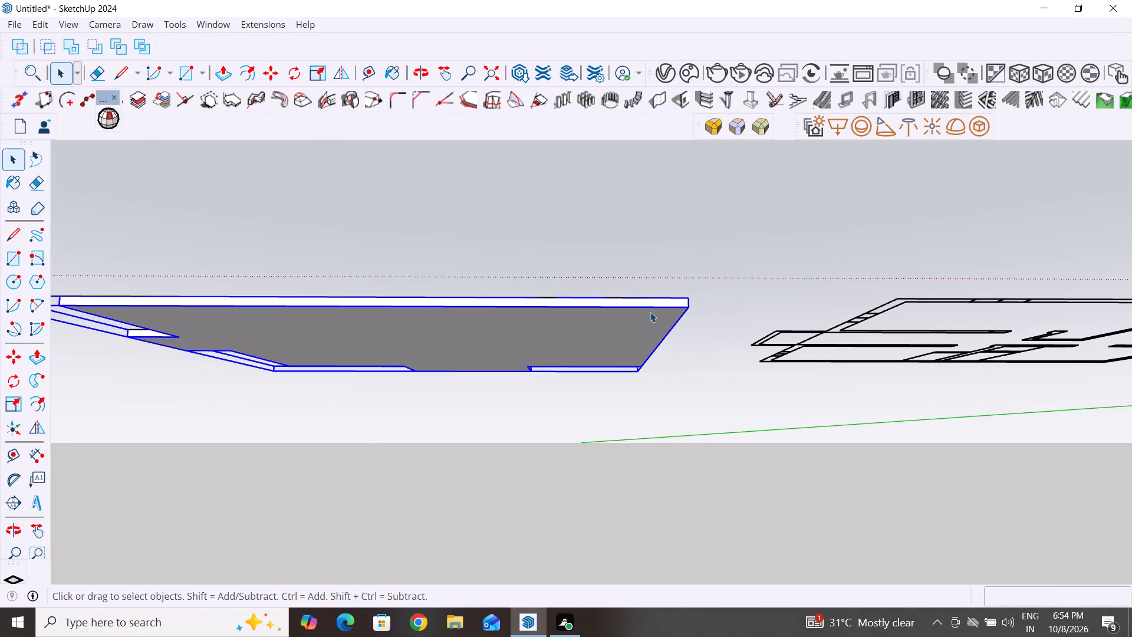
pyautogui.press('m')
pyautogui.click(688, 306)
pyautogui.scroll(-6, 688, 306)
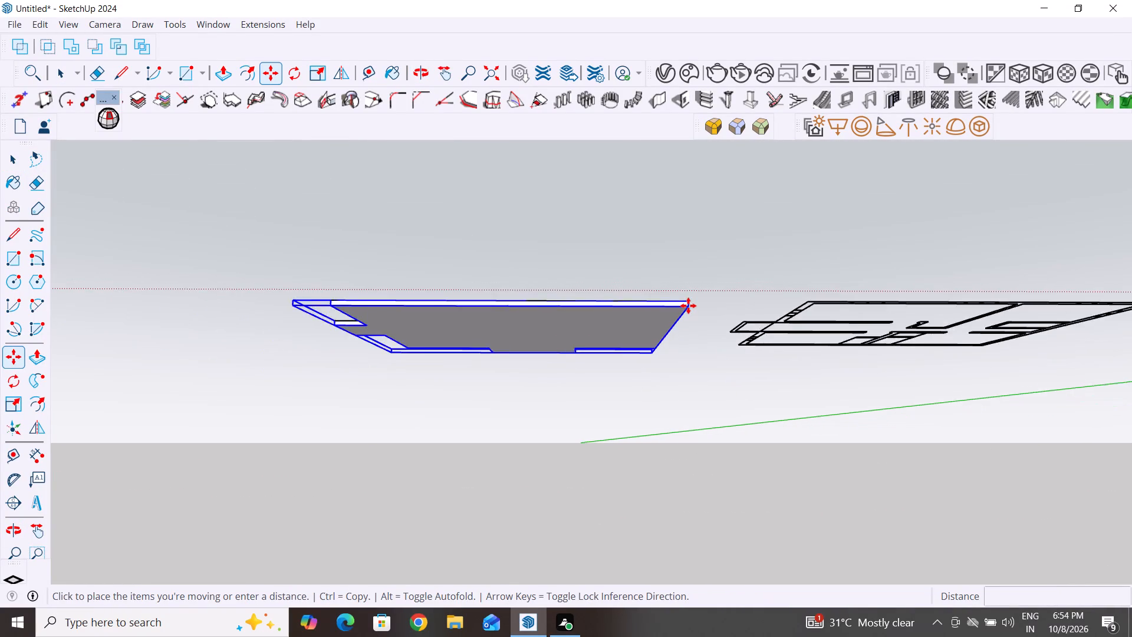
pyautogui.scroll(-3, 688, 306)
pyautogui.moveTo(688, 306); pyautogui.dragTo(698, 465, button='middle')
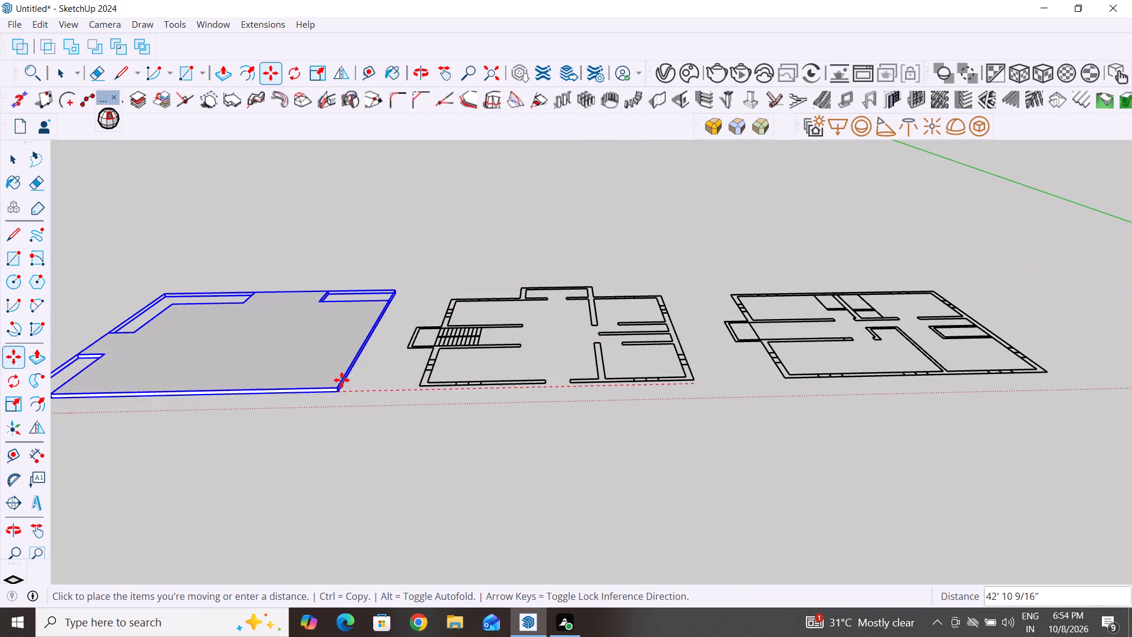
pyautogui.scroll(5, 331, 385)
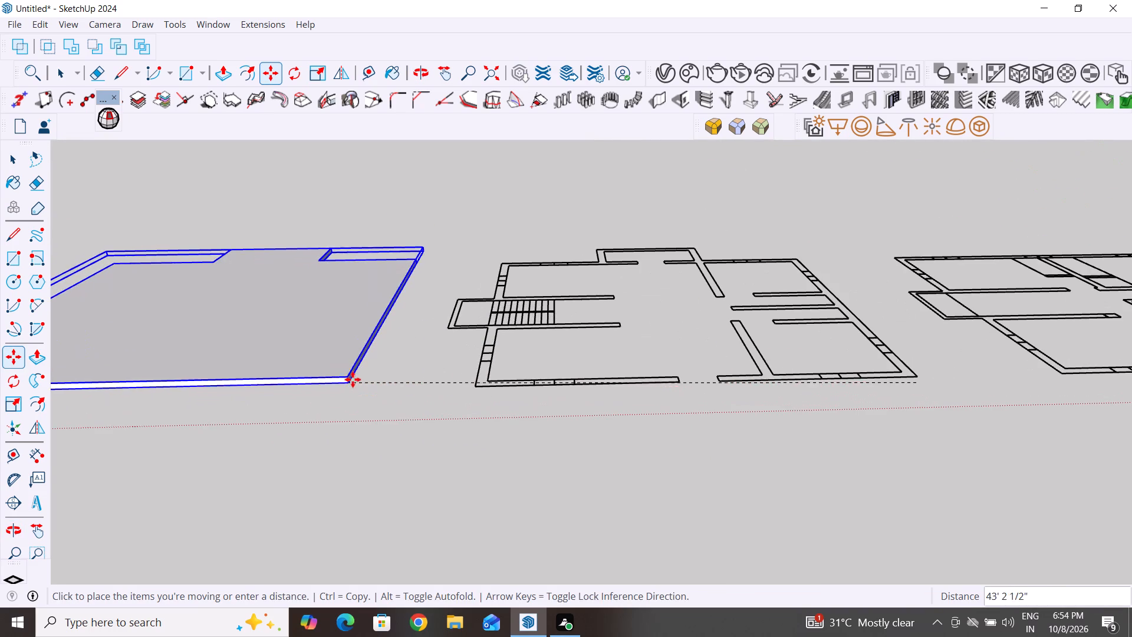
pyautogui.scroll(4, 402, 385)
pyautogui.moveTo(466, 402); pyautogui.dragTo(547, 570, button='middle')
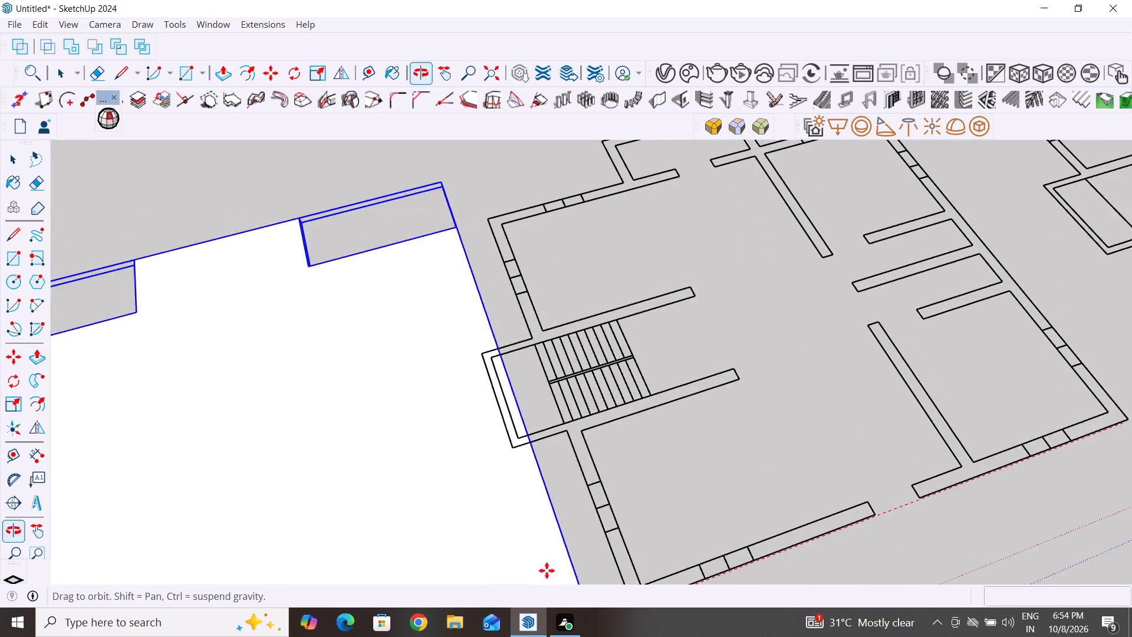
pyautogui.scroll(-13, 458, 356)
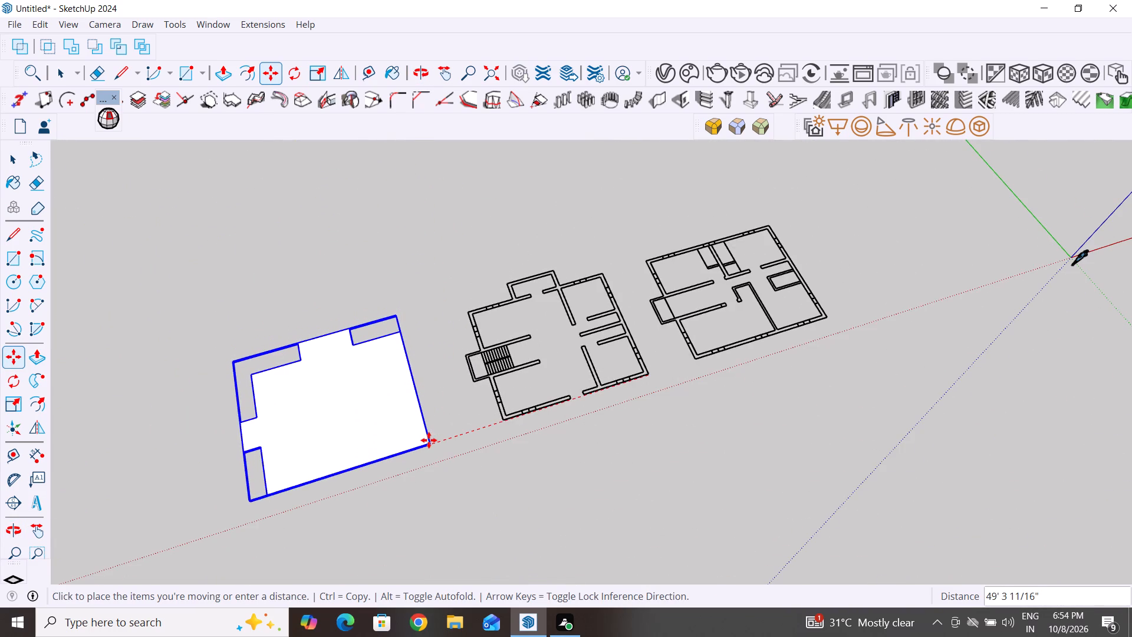
pyautogui.click(416, 442)
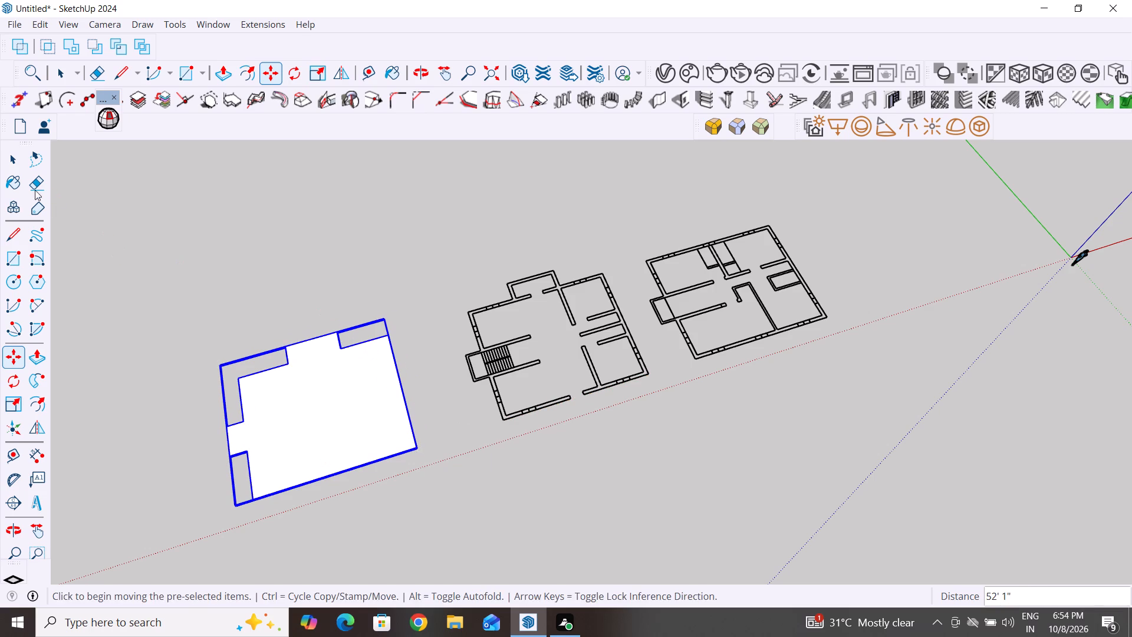
pyautogui.click(16, 161)
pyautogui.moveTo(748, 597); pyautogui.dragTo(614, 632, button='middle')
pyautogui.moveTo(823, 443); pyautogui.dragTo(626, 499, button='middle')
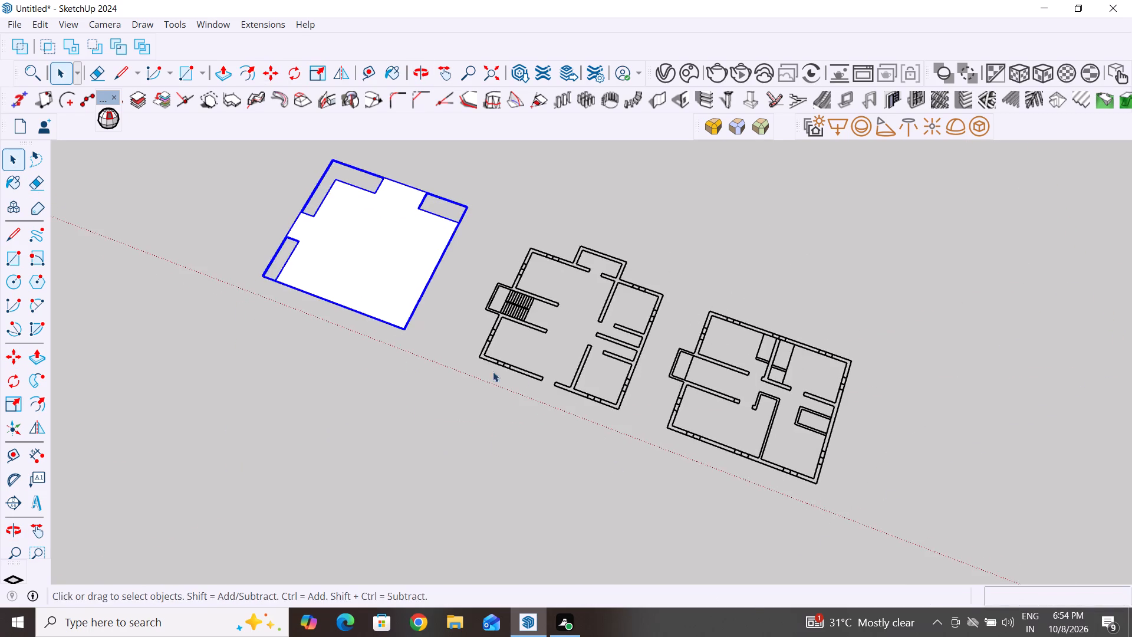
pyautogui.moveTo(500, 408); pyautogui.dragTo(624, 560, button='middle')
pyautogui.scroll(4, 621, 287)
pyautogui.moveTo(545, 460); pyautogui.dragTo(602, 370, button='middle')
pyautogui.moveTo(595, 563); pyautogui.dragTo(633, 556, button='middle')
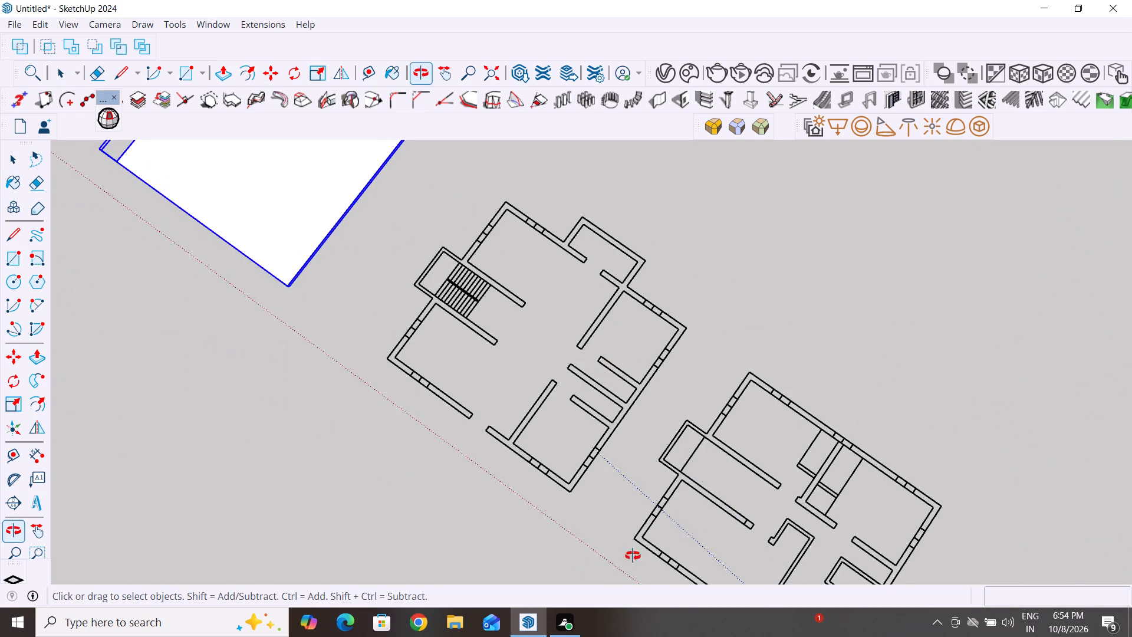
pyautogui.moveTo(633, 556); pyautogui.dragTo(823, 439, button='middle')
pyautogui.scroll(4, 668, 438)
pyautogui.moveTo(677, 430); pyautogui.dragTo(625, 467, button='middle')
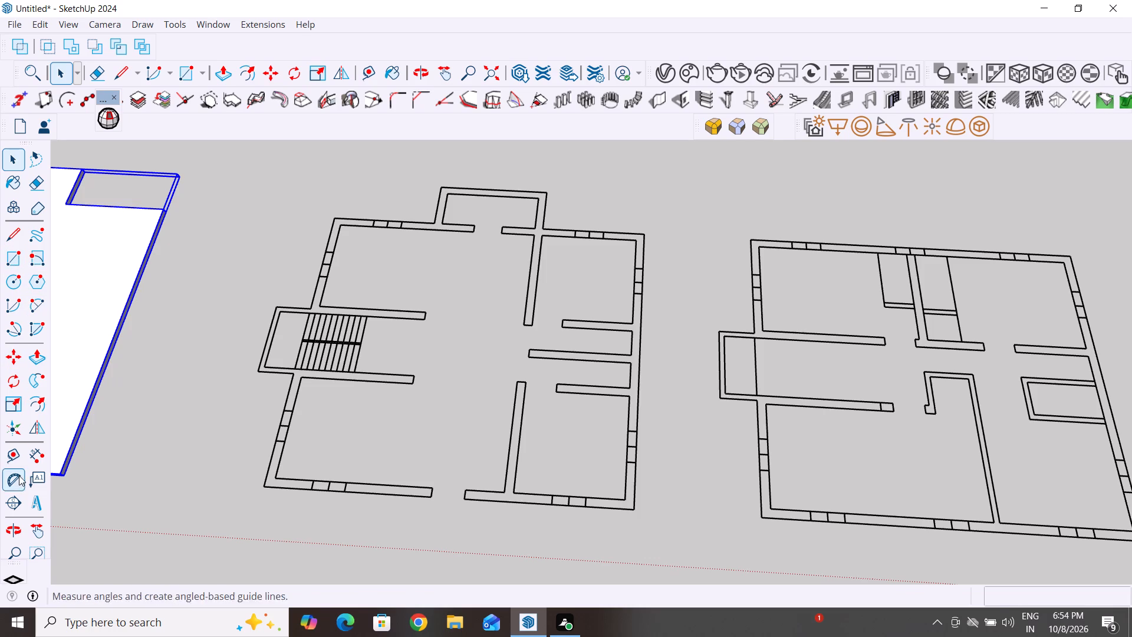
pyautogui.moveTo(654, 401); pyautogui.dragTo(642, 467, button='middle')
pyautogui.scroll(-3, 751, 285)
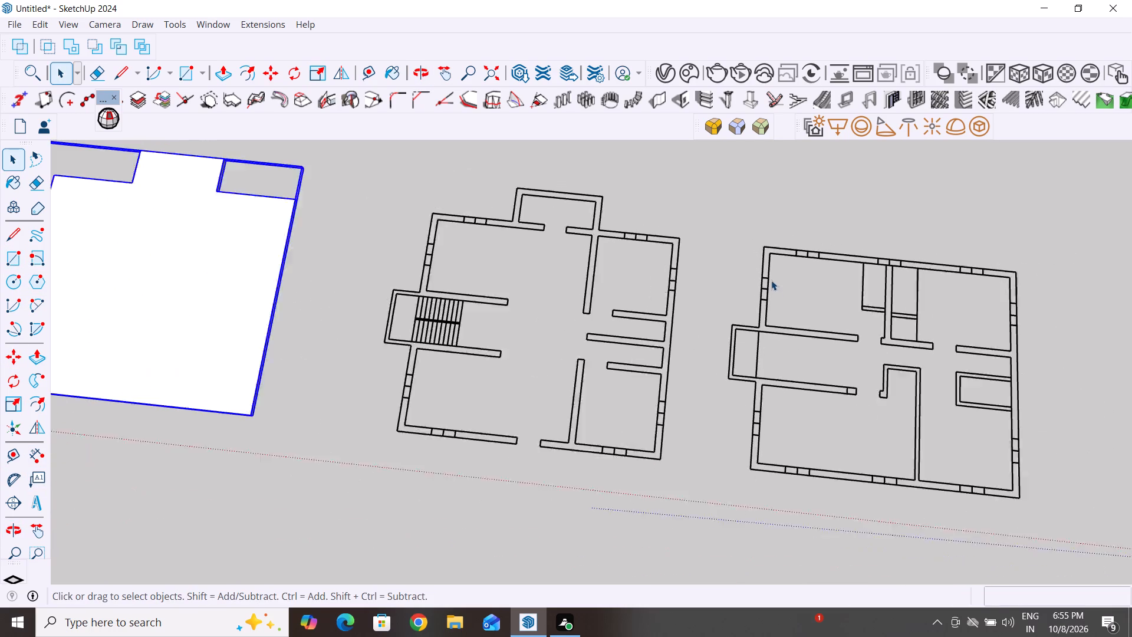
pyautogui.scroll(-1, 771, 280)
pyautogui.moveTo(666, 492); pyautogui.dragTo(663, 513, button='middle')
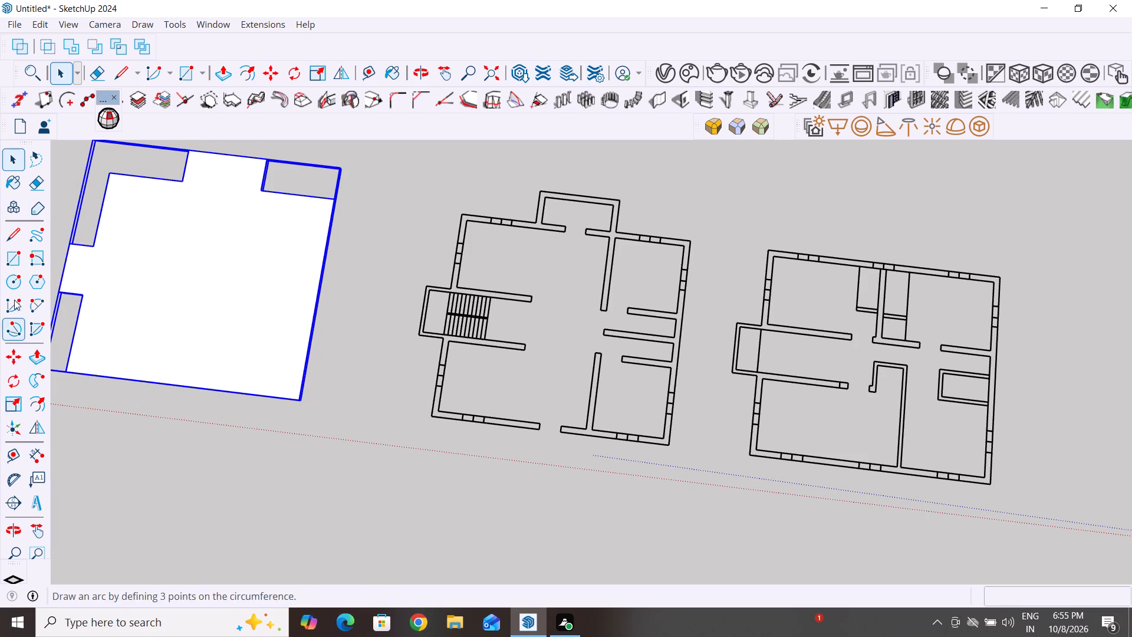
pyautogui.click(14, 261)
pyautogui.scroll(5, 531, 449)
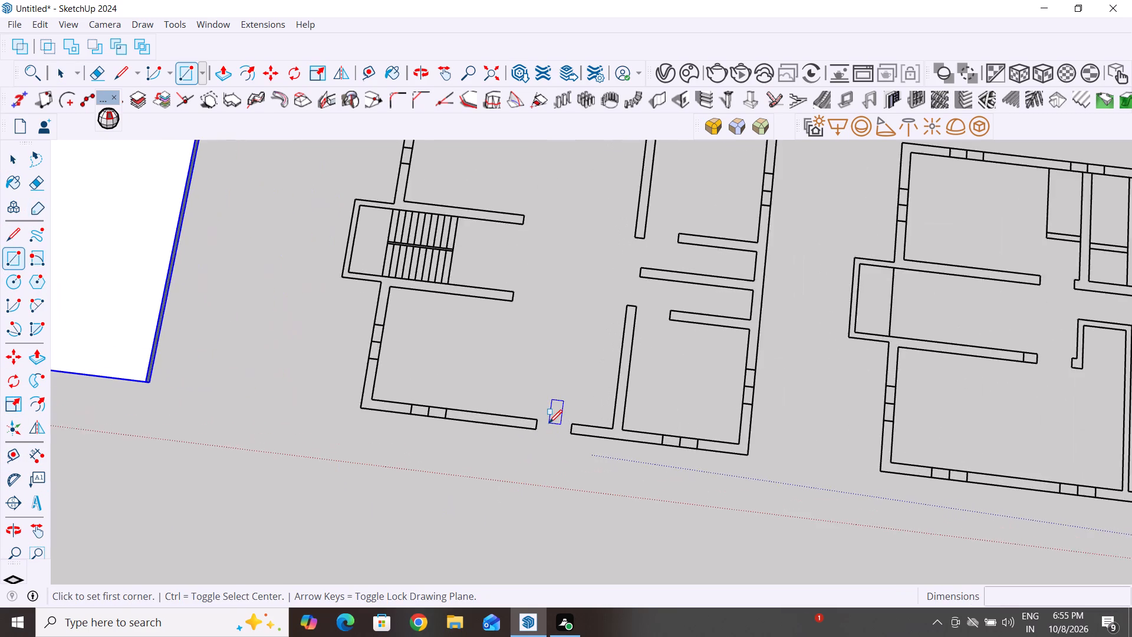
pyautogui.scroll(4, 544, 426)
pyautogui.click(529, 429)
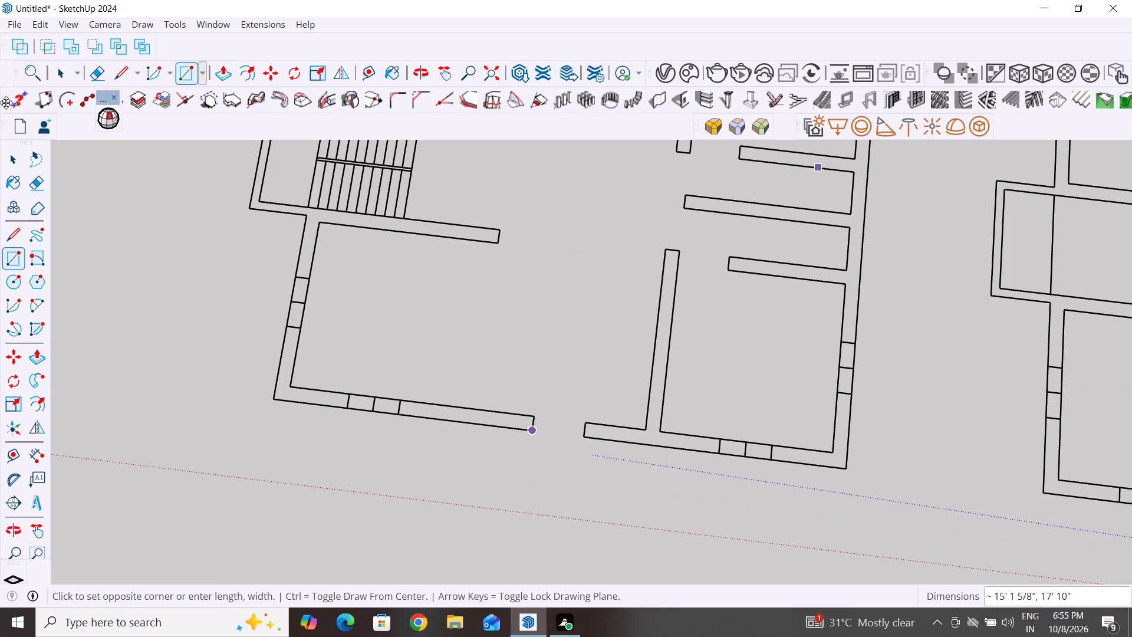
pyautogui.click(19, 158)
# Switch the FaceUp toolset off and on again, and undock it so it floats over the drawing area.
pyautogui.scroll(-6, 278, 495)
pyautogui.moveTo(433, 383); pyautogui.dragTo(504, 418, button='middle')
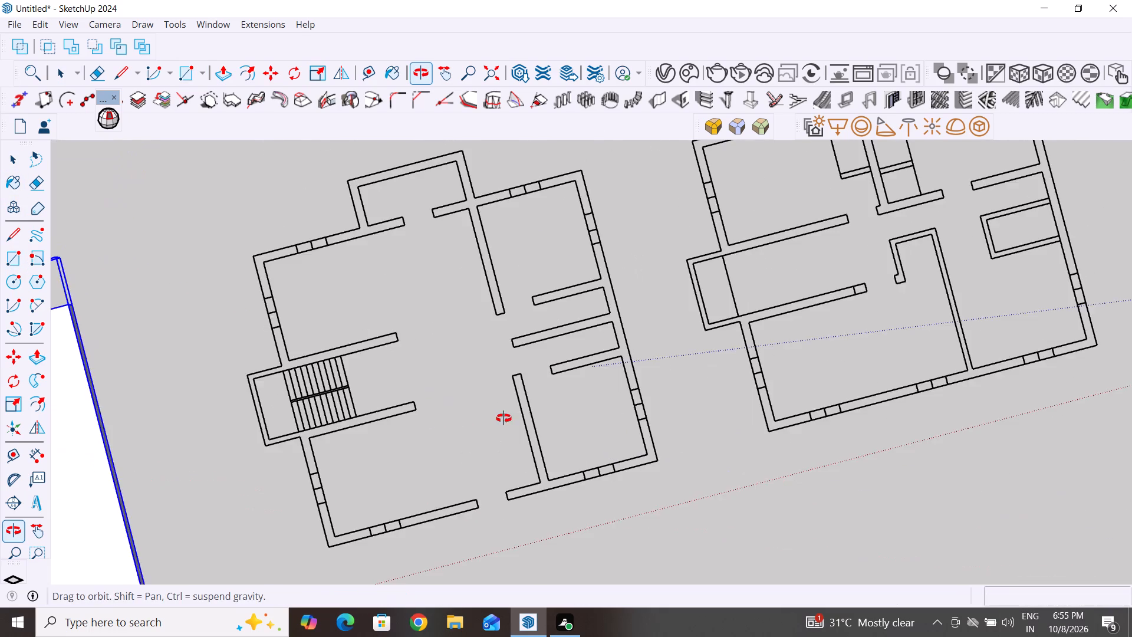
pyautogui.moveTo(504, 418); pyautogui.dragTo(423, 400, button='middle')
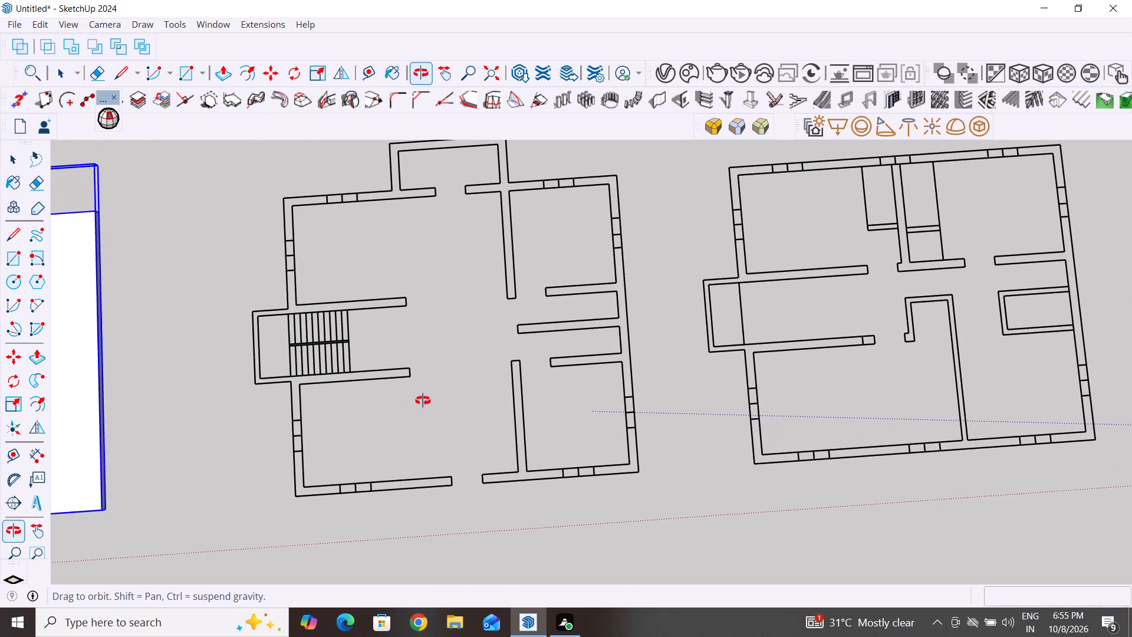
pyautogui.moveTo(423, 400); pyautogui.dragTo(412, 395, button='middle')
pyautogui.rightClick(587, 44)
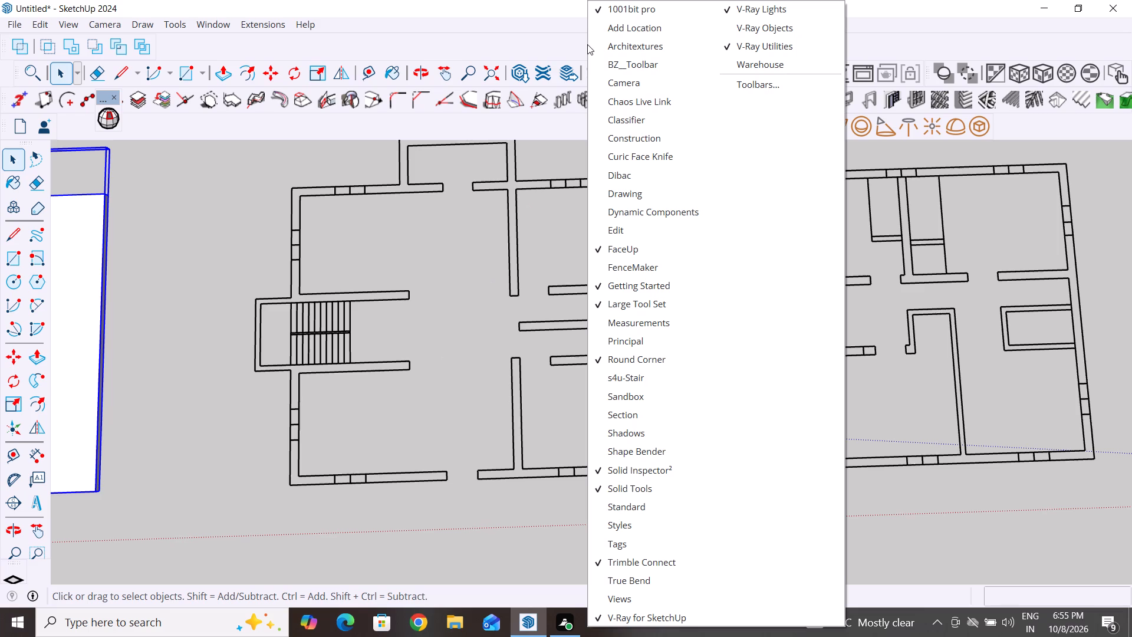
pyautogui.click(646, 252)
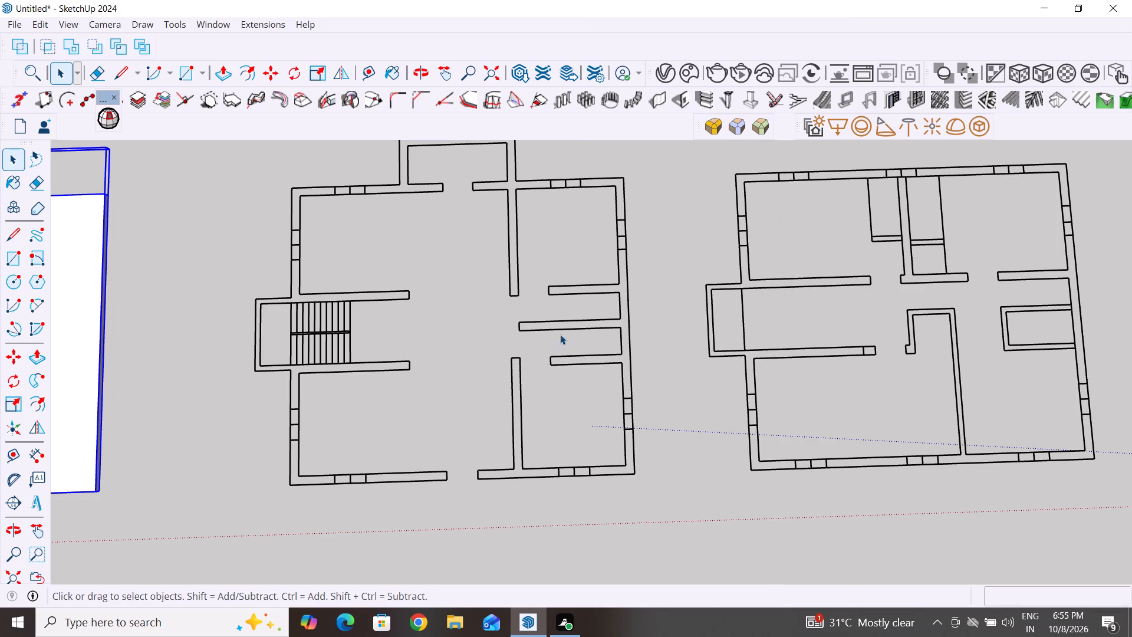
pyautogui.scroll(-7, 535, 348)
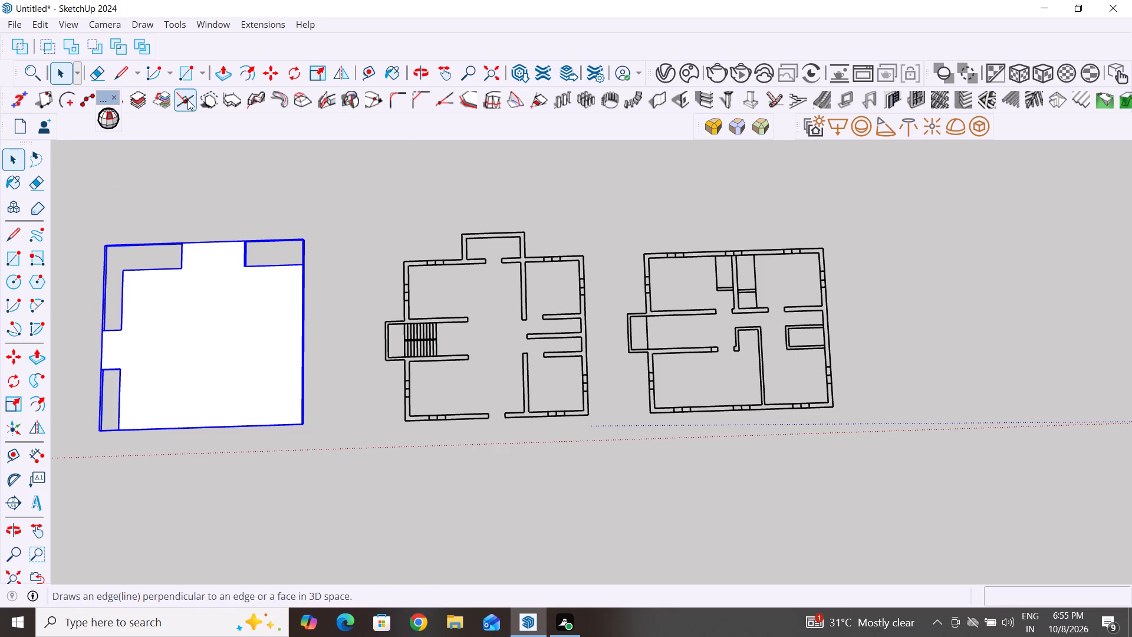
pyautogui.rightClick(484, 40)
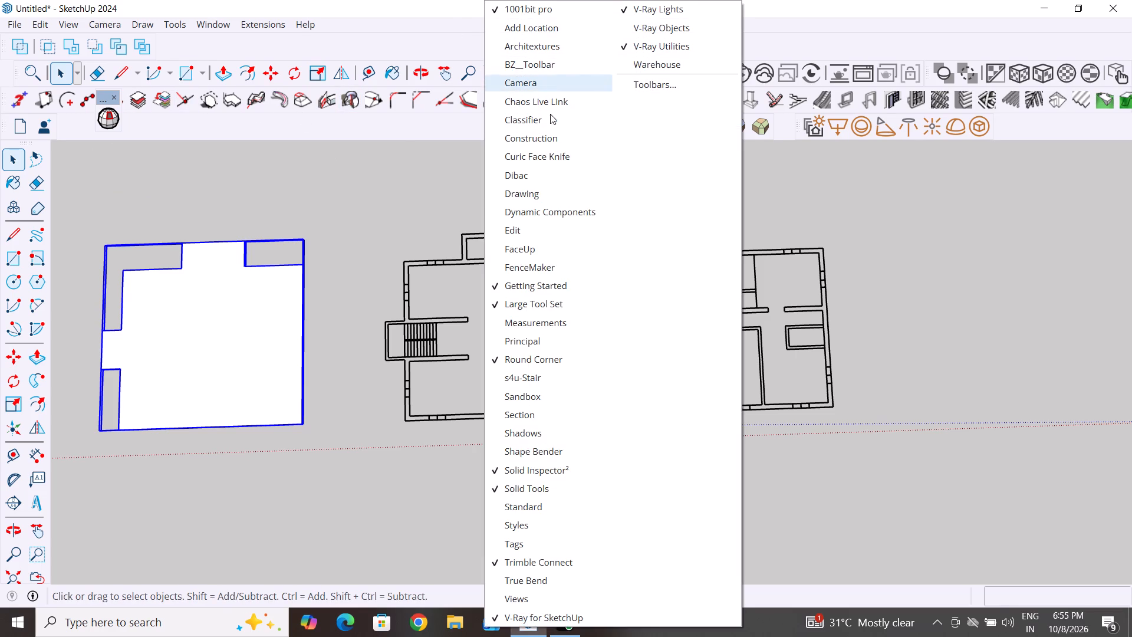
pyautogui.click(499, 247)
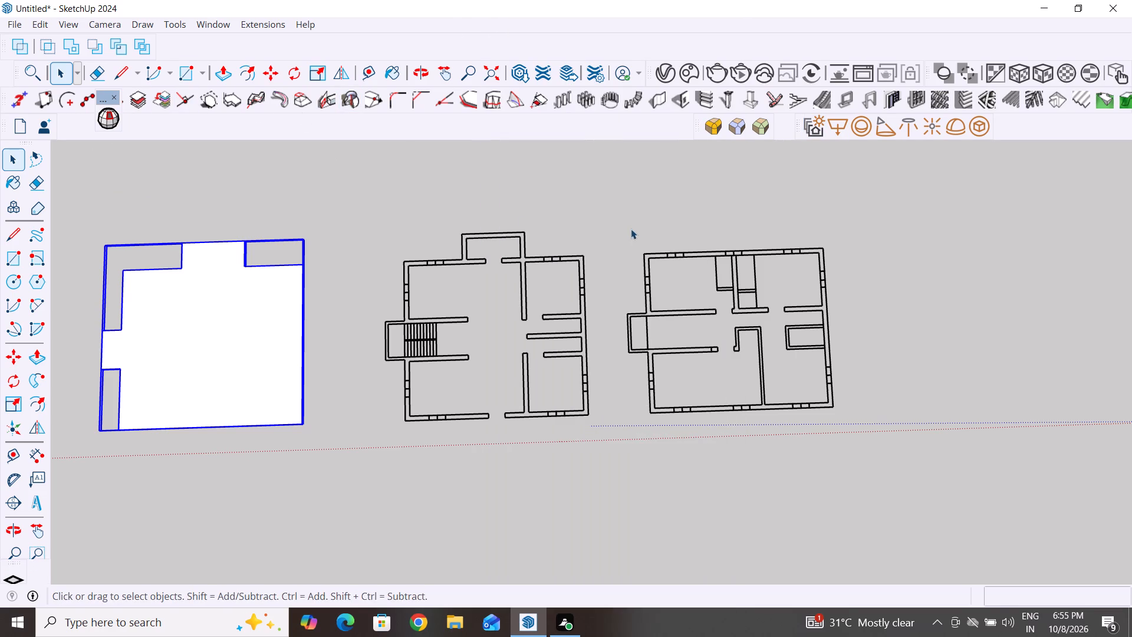
pyautogui.rightClick(623, 24)
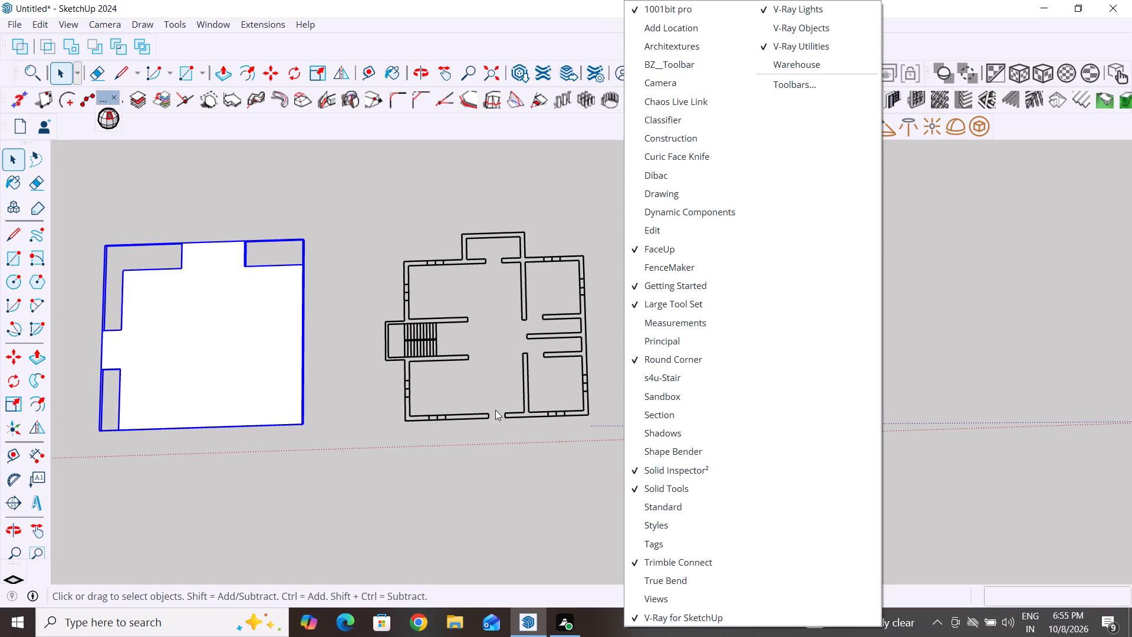
pyautogui.moveTo(16, 564); pyautogui.dragTo(60, 539)
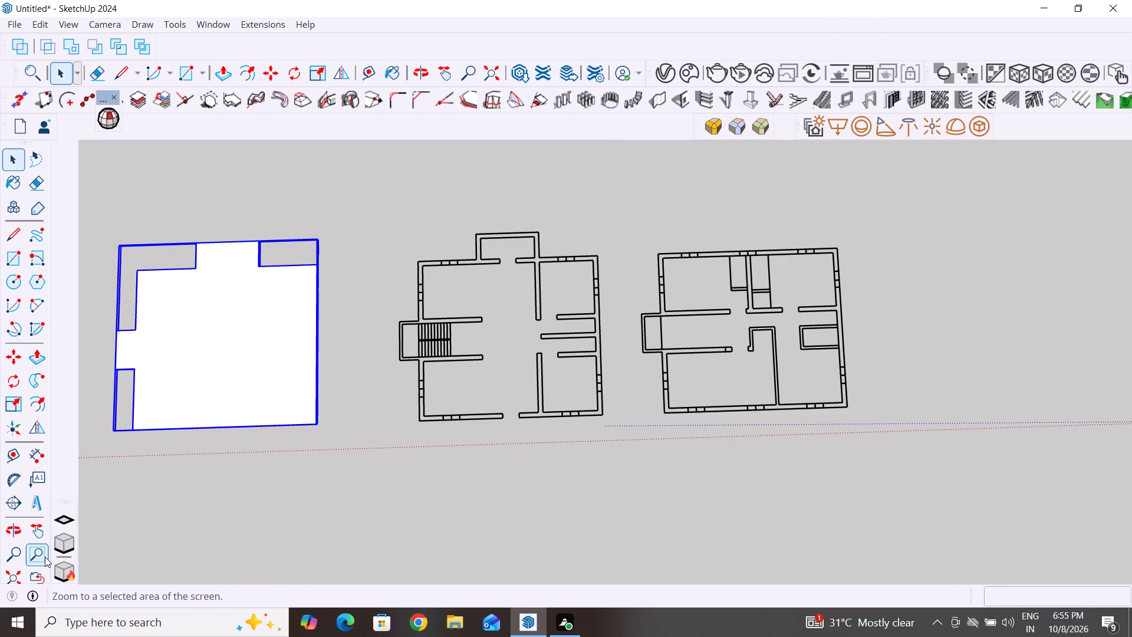
pyautogui.moveTo(68, 506); pyautogui.dragTo(240, 153)
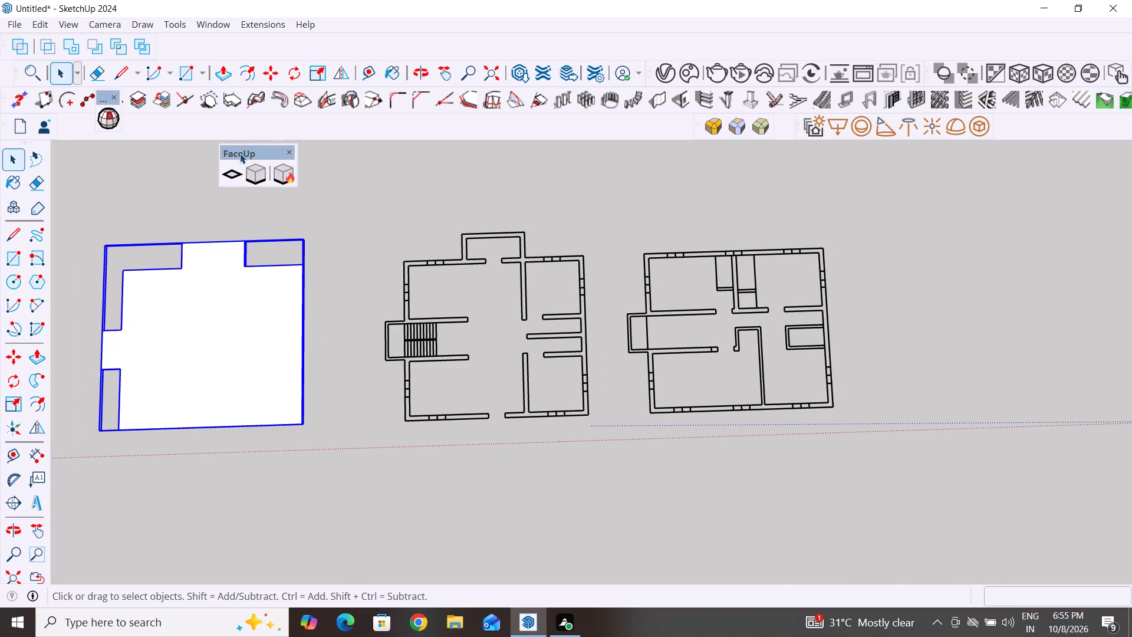
pyautogui.moveTo(240, 153); pyautogui.dragTo(177, 134)
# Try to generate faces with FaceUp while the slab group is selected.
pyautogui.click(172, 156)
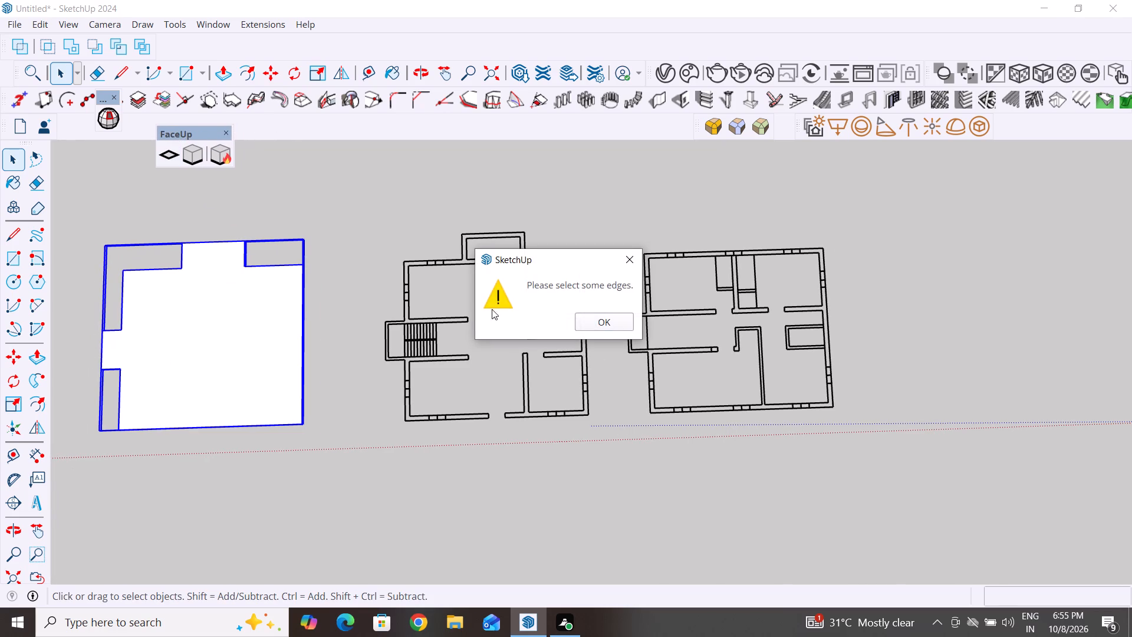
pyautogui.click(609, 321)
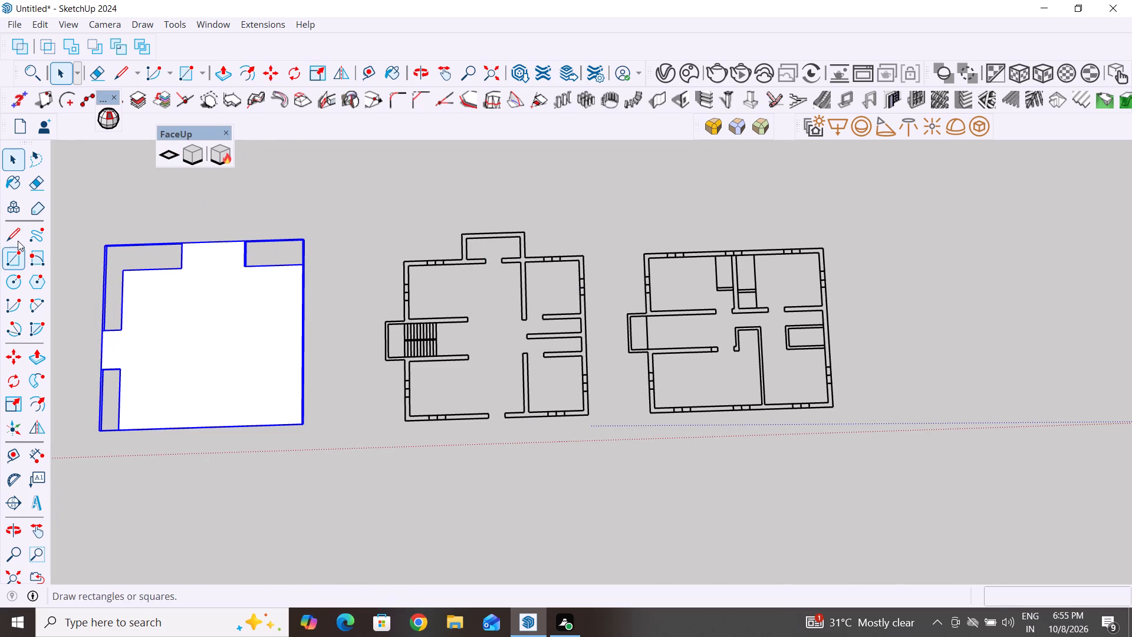
# Draw a 3' line across the outer edge of the front door opening in the staircase plan.
pyautogui.click(17, 231)
pyautogui.click(489, 418)
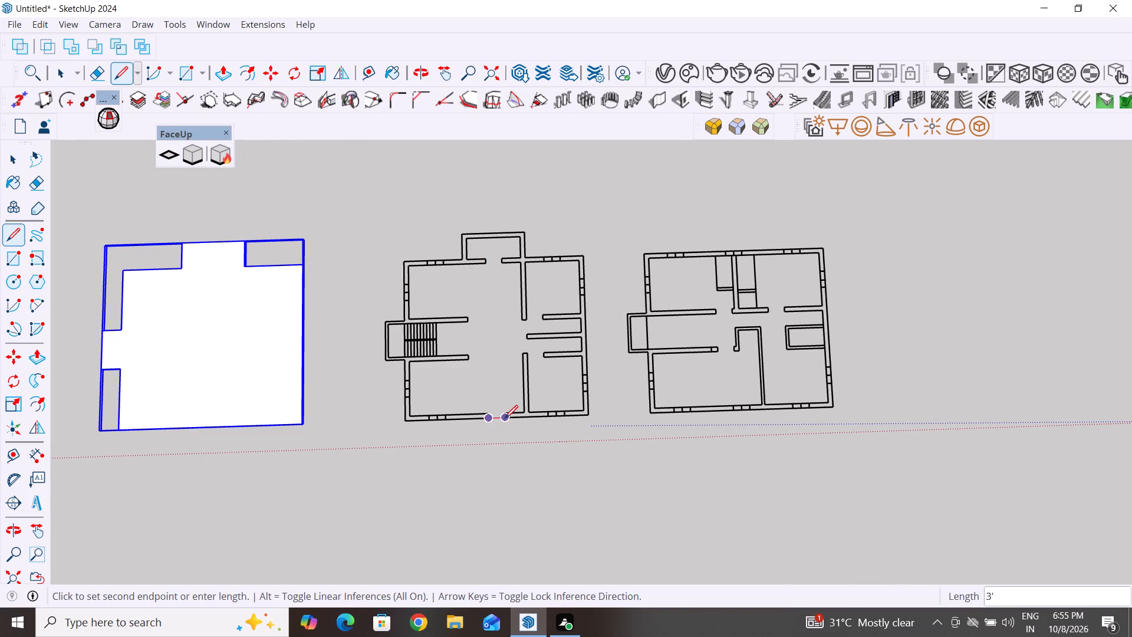
pyautogui.click(505, 418)
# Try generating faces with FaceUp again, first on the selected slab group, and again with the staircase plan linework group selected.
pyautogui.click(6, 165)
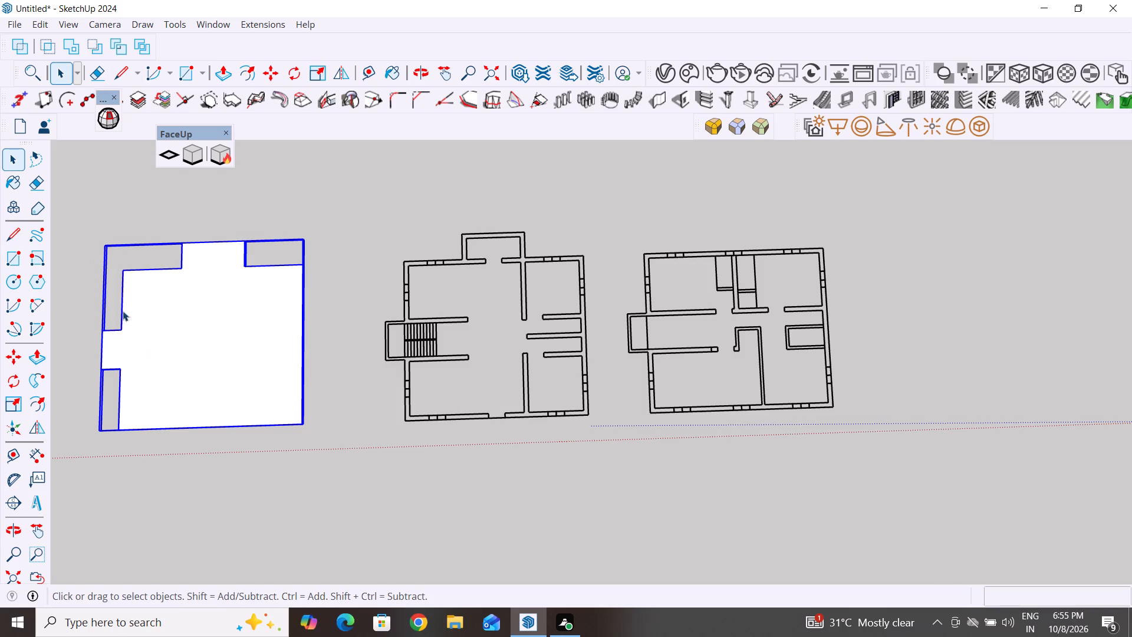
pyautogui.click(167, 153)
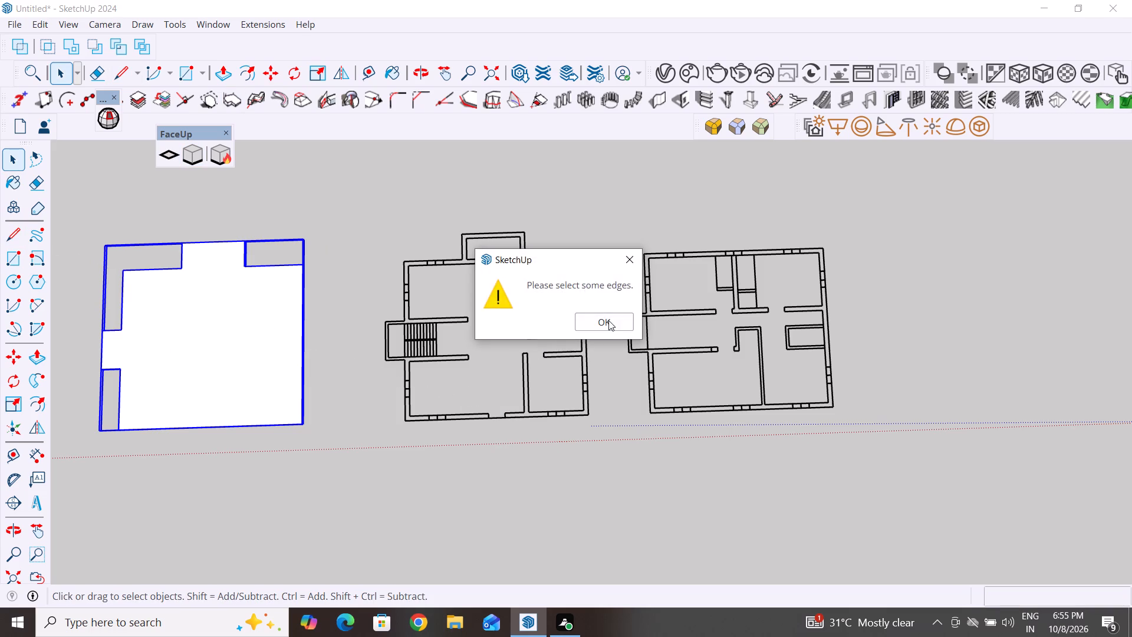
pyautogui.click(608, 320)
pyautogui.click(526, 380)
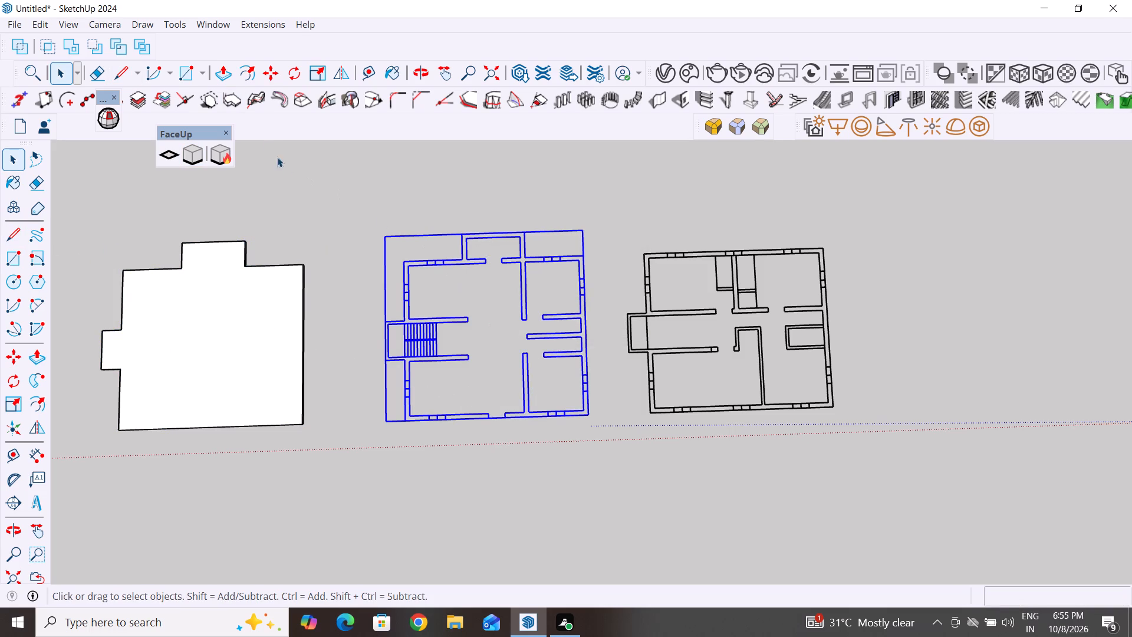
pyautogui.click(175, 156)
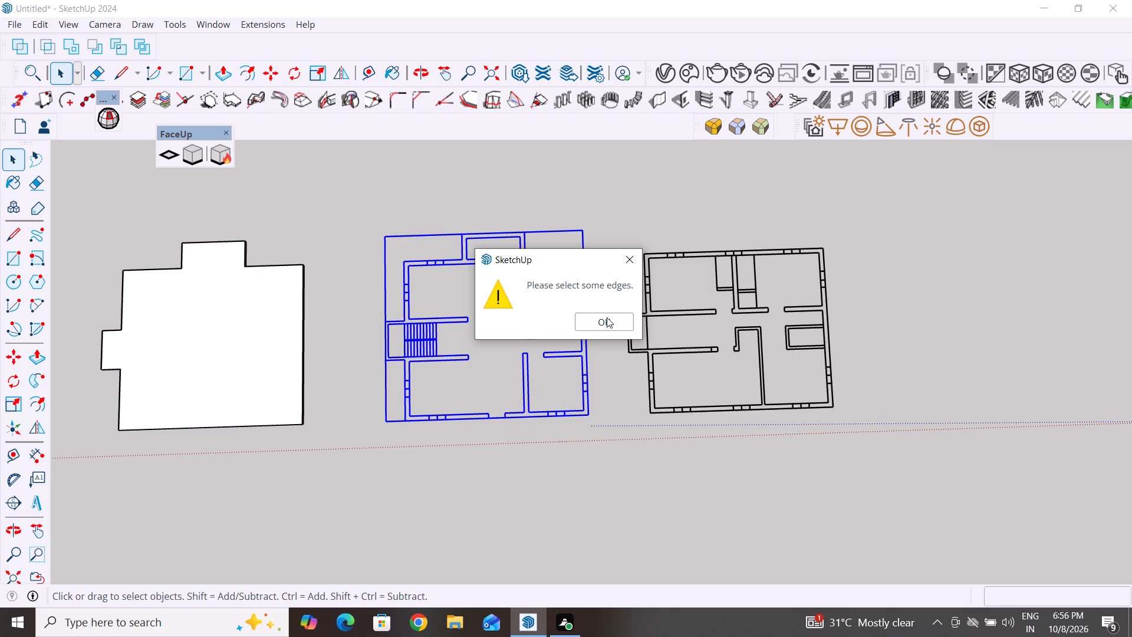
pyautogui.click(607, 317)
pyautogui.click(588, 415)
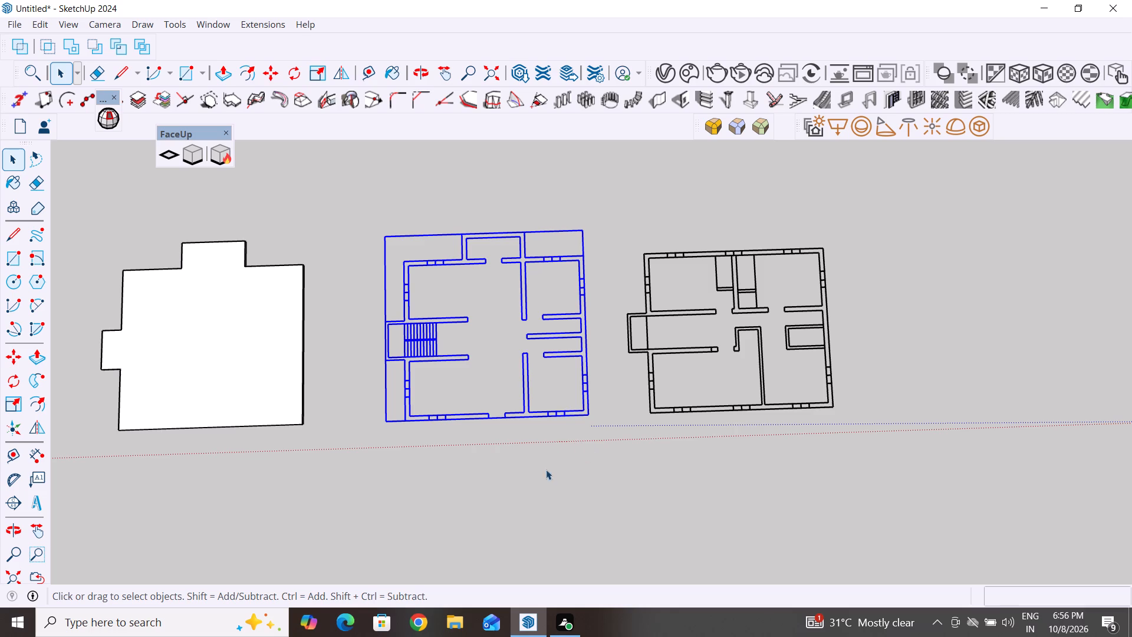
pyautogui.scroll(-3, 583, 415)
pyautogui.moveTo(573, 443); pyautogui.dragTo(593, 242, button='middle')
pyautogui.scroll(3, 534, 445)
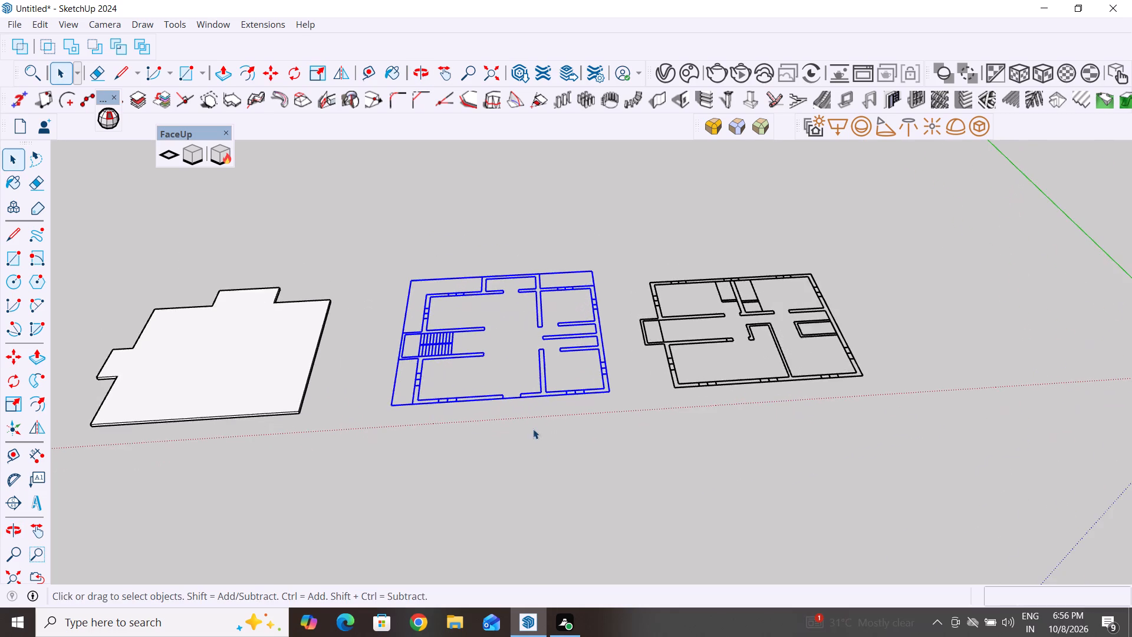
# Group the staircase plan linework together with the loose line across its front door opening.
pyautogui.moveTo(525, 408); pyautogui.dragTo(511, 498, button='middle')
pyautogui.scroll(7, 505, 420)
pyautogui.click(512, 411)
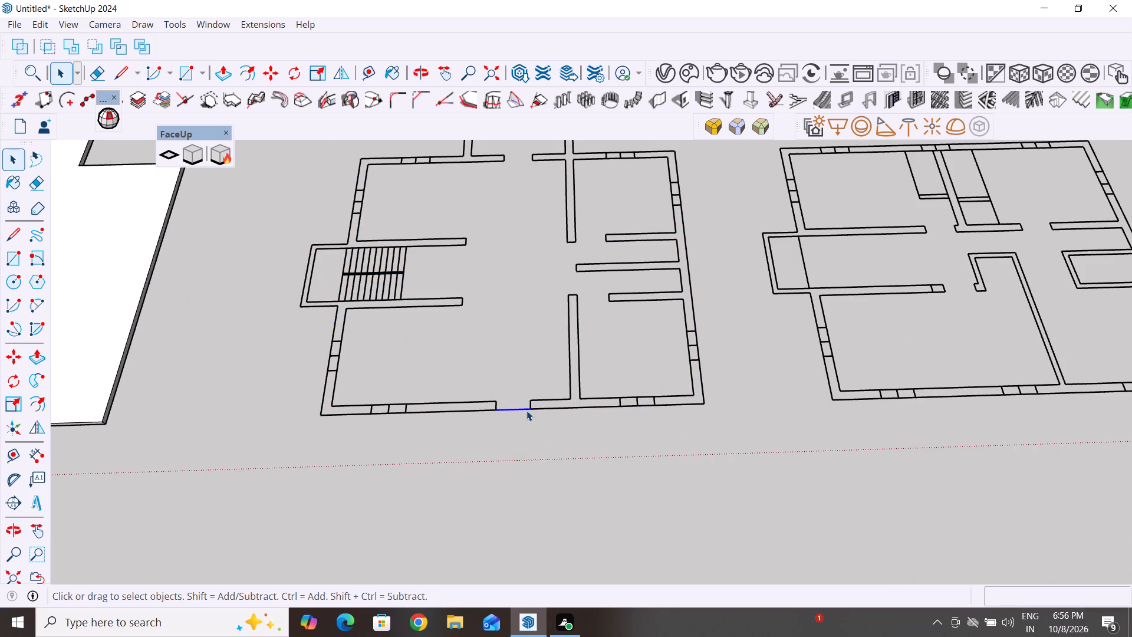
pyautogui.scroll(-5, 505, 462)
pyautogui.moveTo(654, 206); pyautogui.dragTo(393, 457)
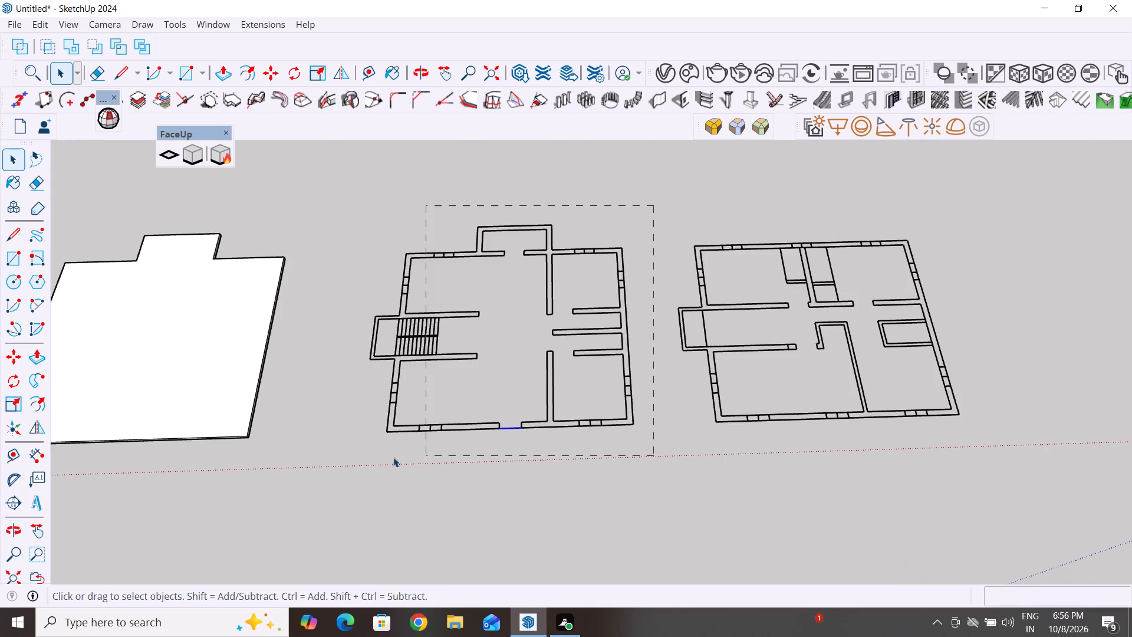
pyautogui.moveTo(393, 457); pyautogui.dragTo(363, 458)
pyautogui.rightClick(396, 431)
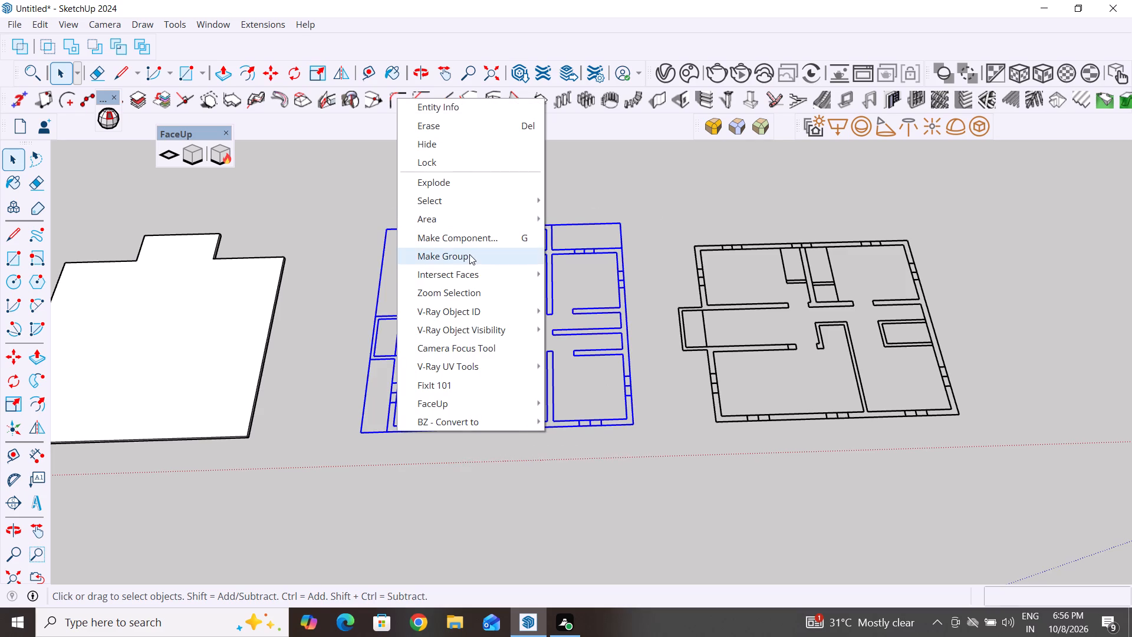
pyautogui.click(469, 254)
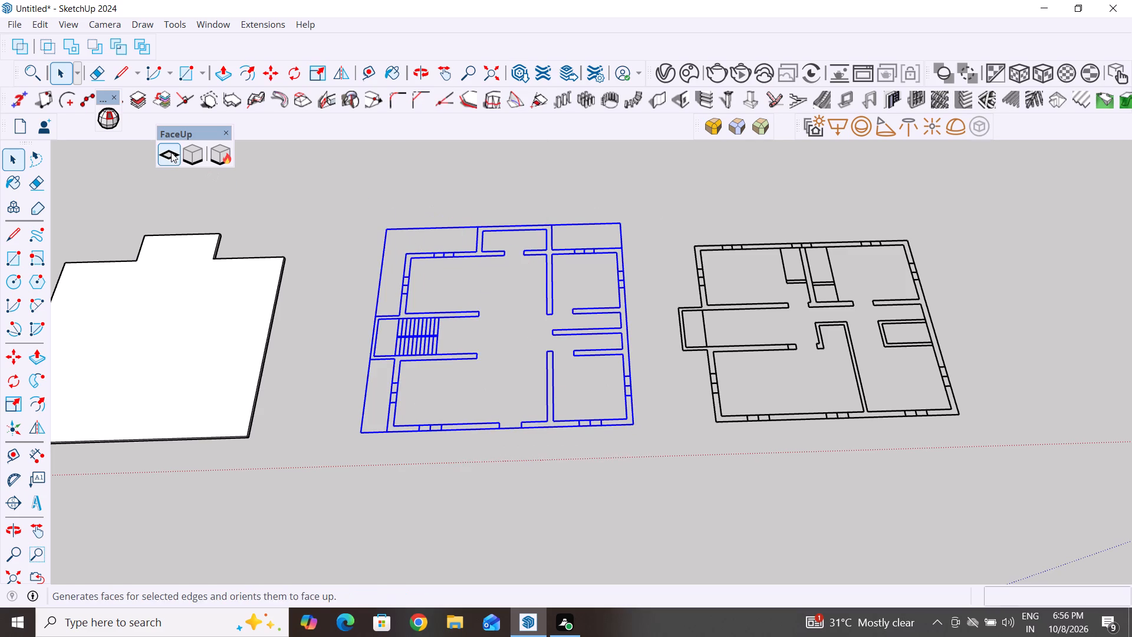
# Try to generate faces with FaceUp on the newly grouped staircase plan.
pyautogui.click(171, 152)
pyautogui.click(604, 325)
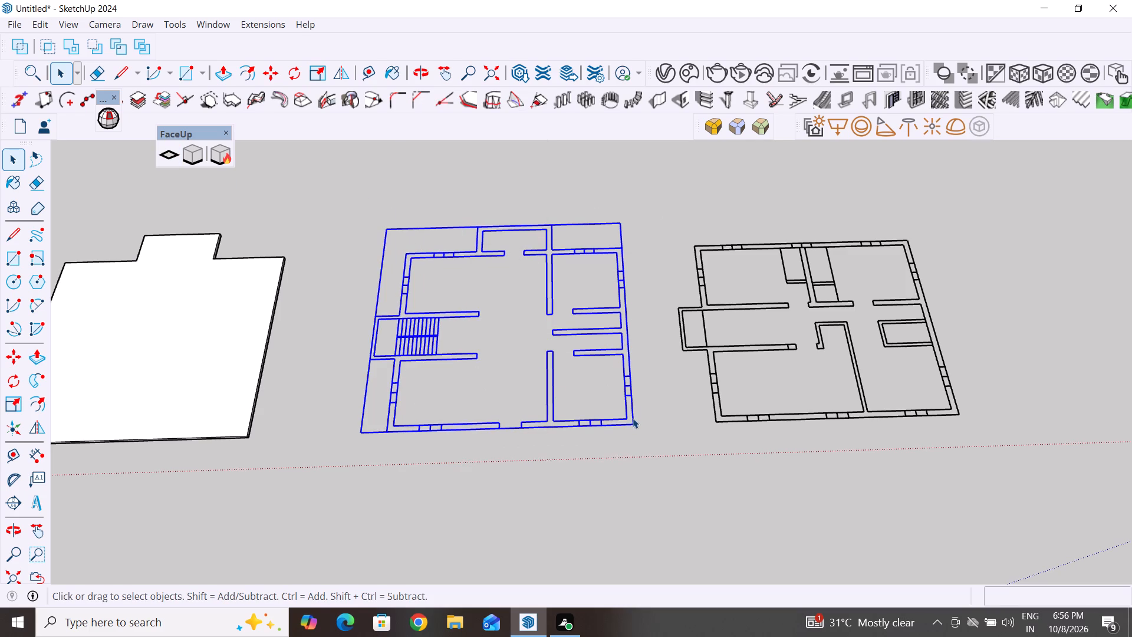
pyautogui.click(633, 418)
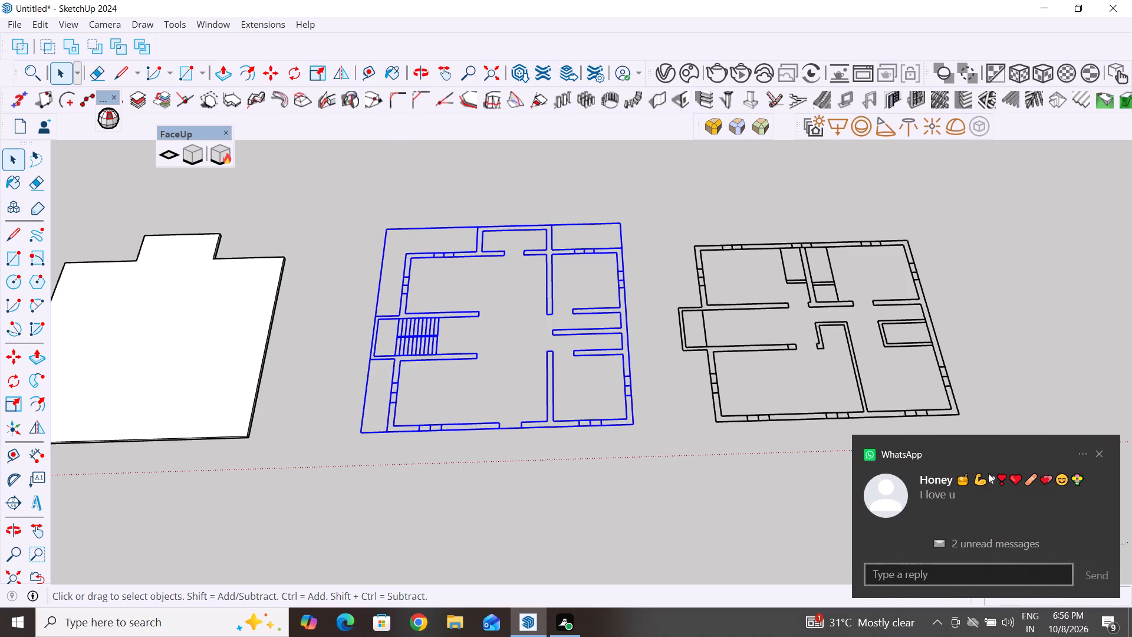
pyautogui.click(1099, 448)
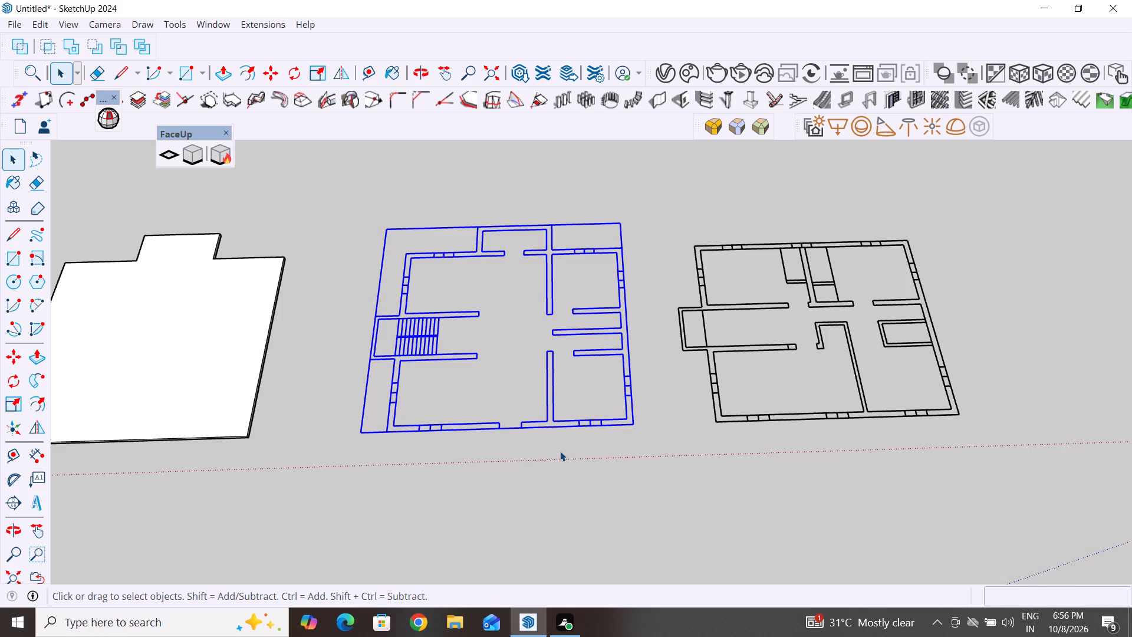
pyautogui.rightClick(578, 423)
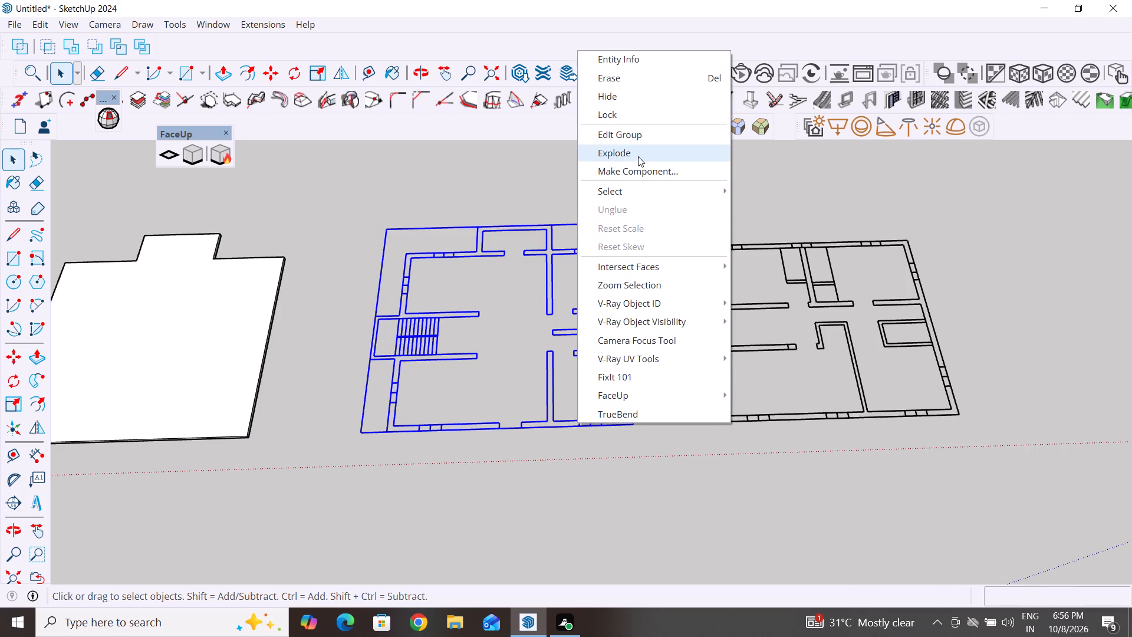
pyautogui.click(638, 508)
# Copy the grouped staircase plan about 104' 4" along the red axis, beyond the neighbouring floor plan.
pyautogui.click(628, 421)
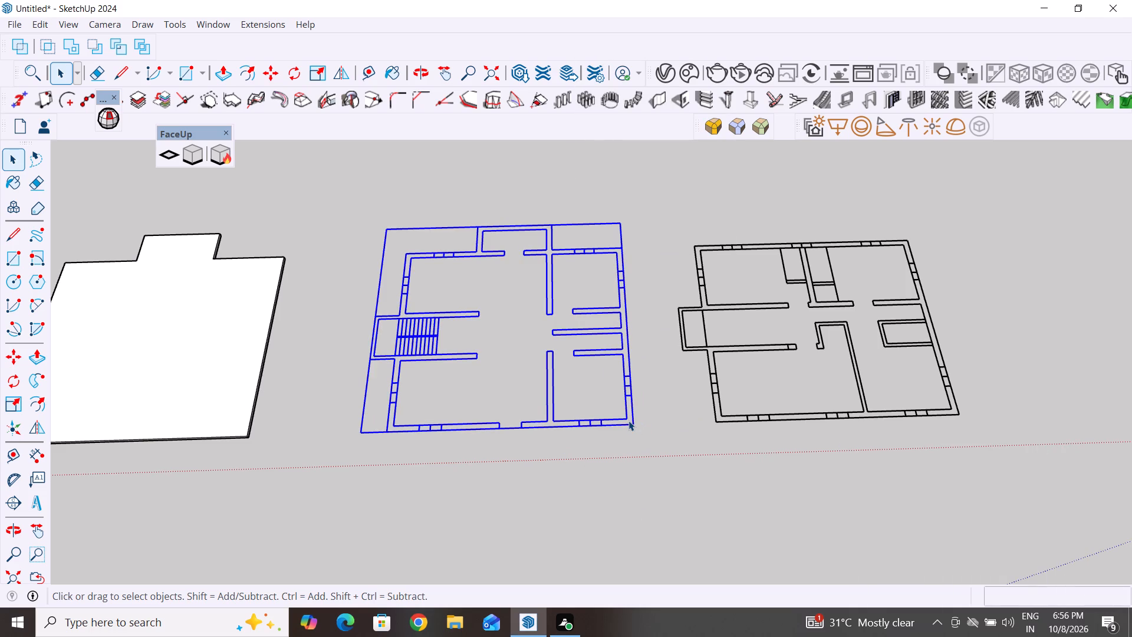
pyautogui.press('m')
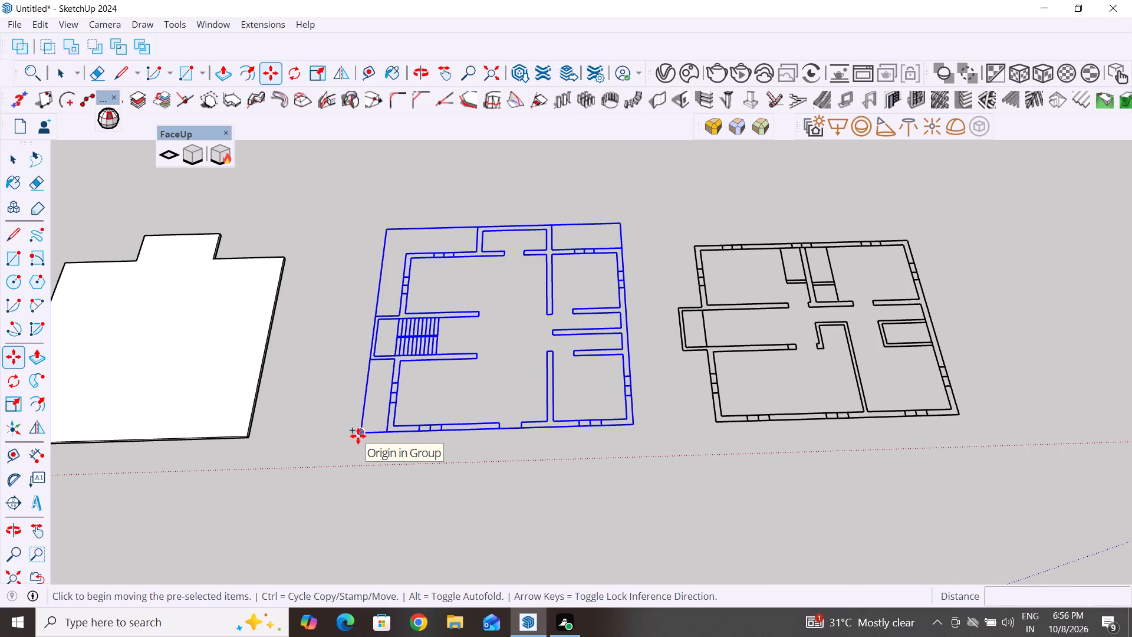
pyautogui.click(358, 436)
pyautogui.scroll(-4, 358, 436)
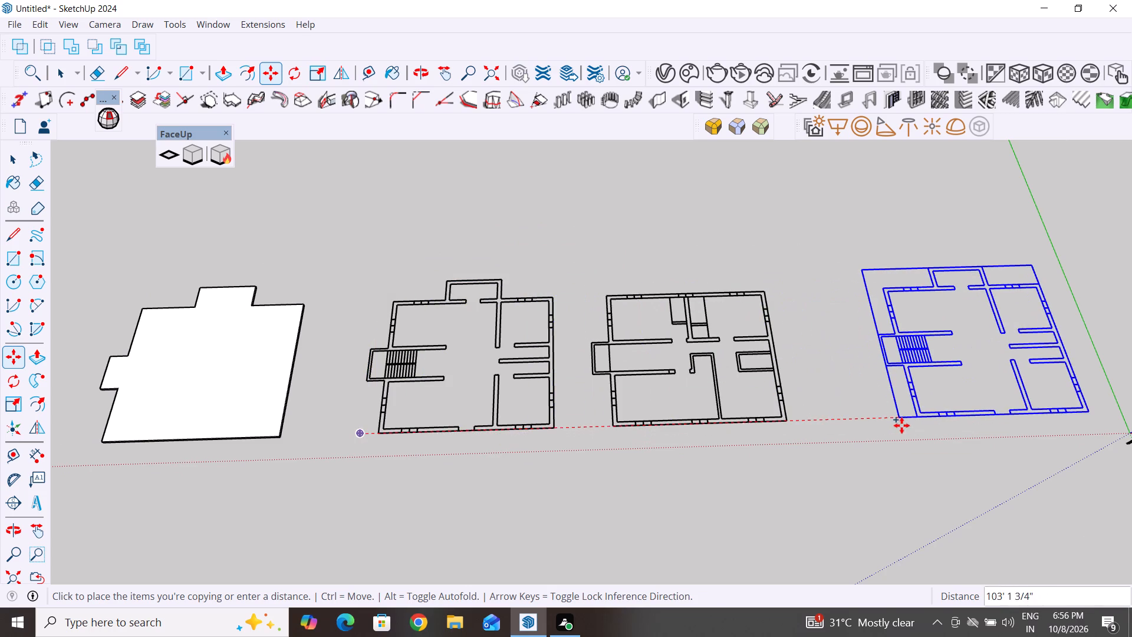
pyautogui.click(906, 423)
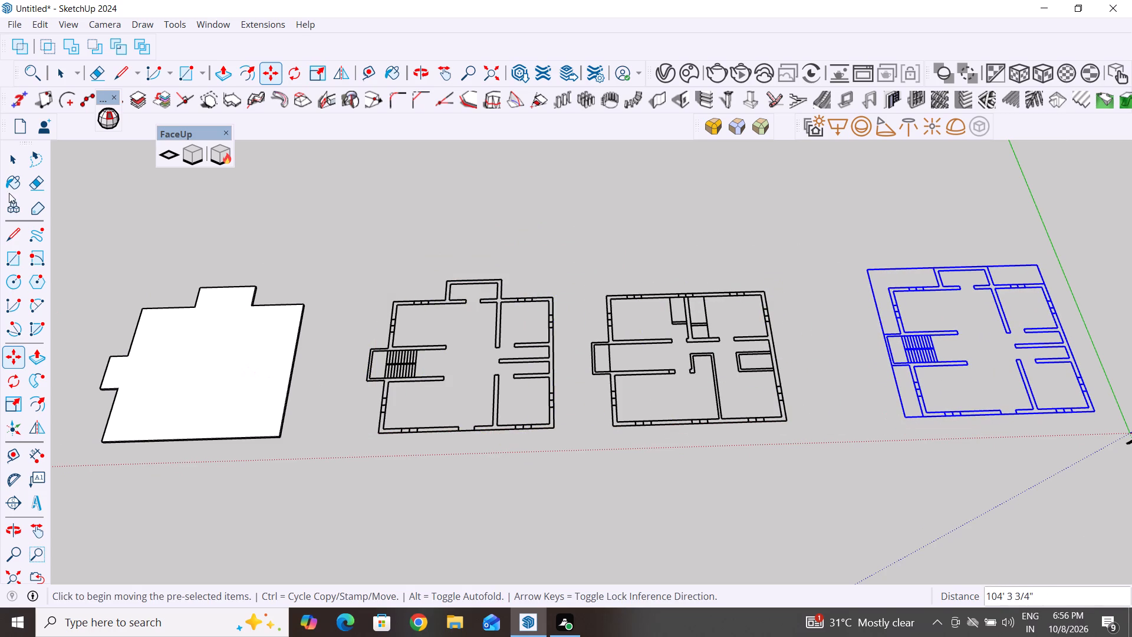
# Explode the original staircase plan group and the group nested inside it into loose linework.
pyautogui.click(11, 165)
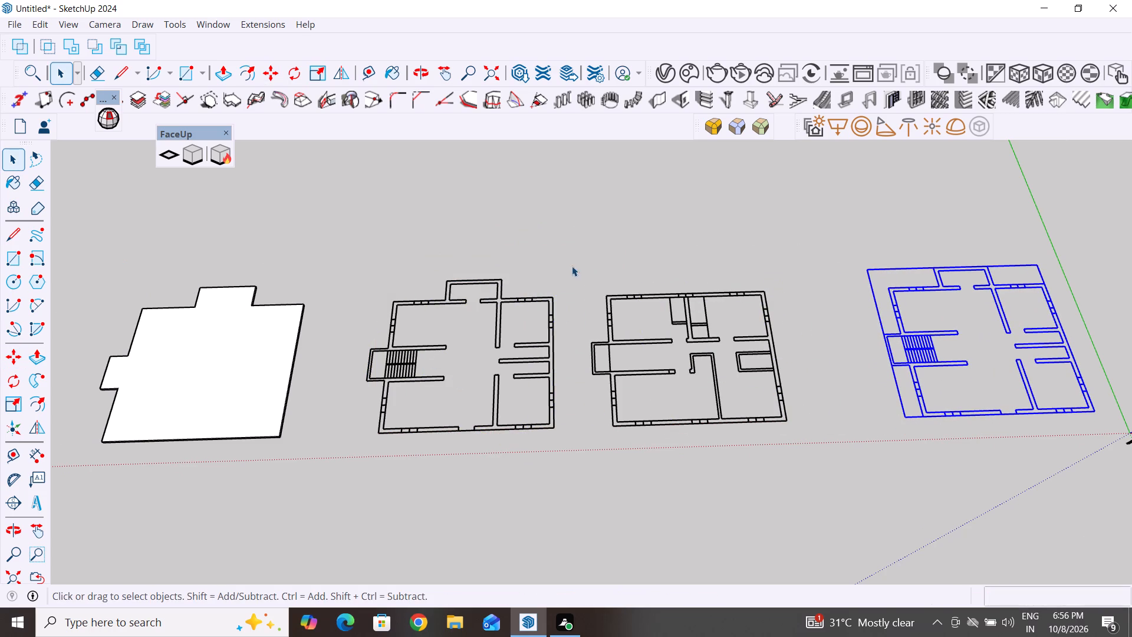
pyautogui.moveTo(565, 257); pyautogui.dragTo(324, 495)
pyautogui.rightClick(392, 376)
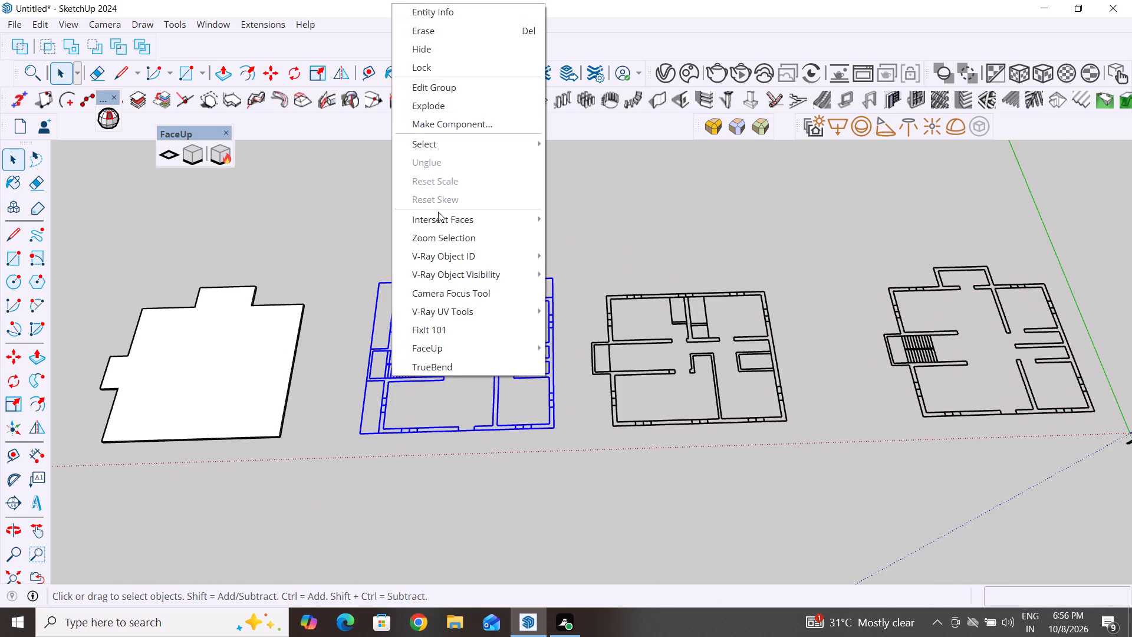
pyautogui.click(458, 105)
pyautogui.click(166, 153)
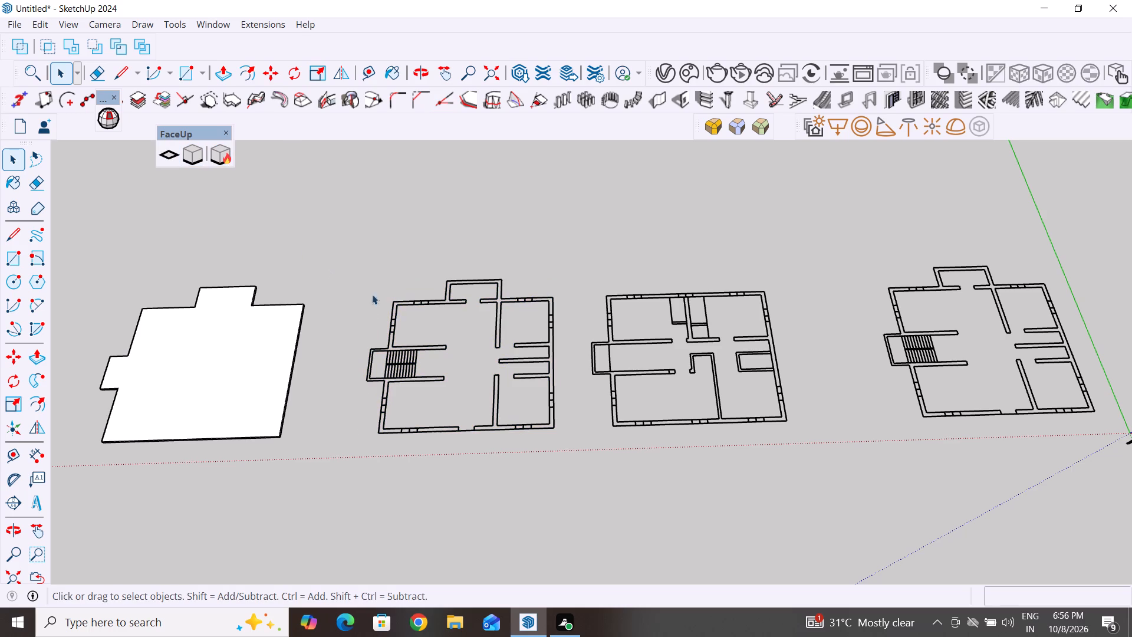
pyautogui.click(549, 423)
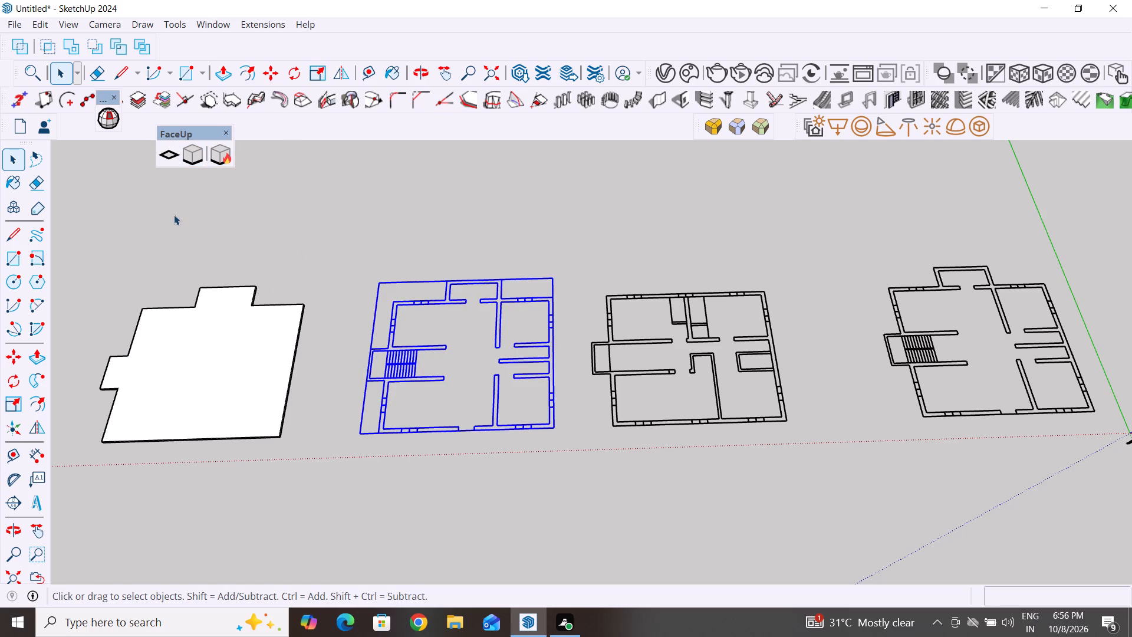
pyautogui.rightClick(447, 298)
pyautogui.click(491, 104)
pyautogui.click(490, 180)
# Generate faces with FaceUp from all the loose linework of the original staircase plan.
pyautogui.moveTo(574, 258); pyautogui.dragTo(390, 466)
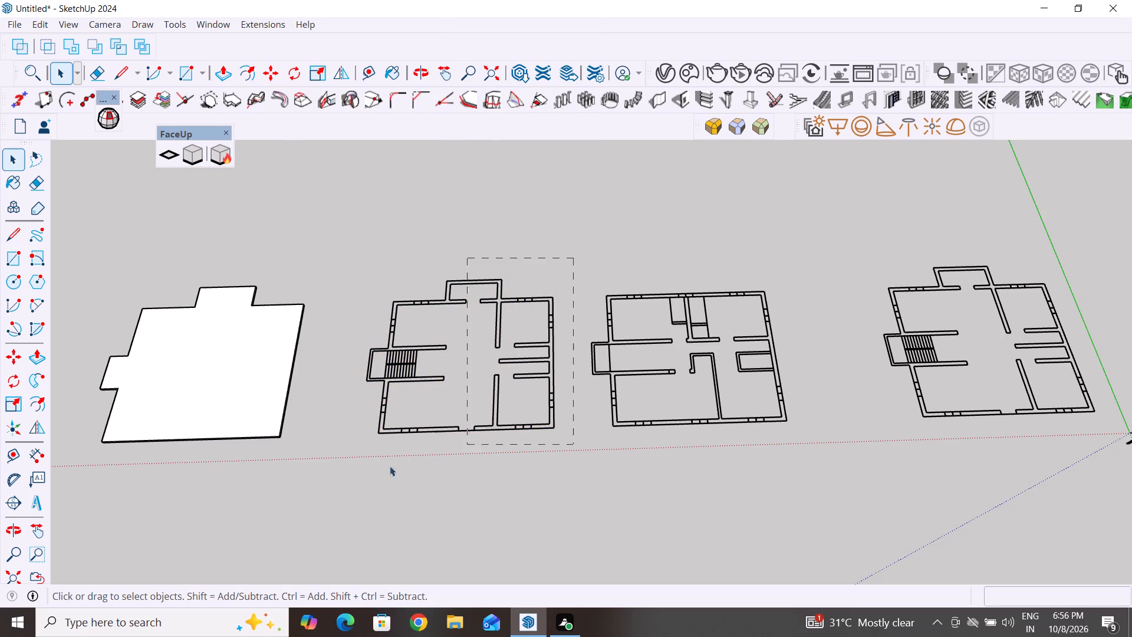
pyautogui.moveTo(390, 466); pyautogui.dragTo(360, 472)
pyautogui.click(172, 159)
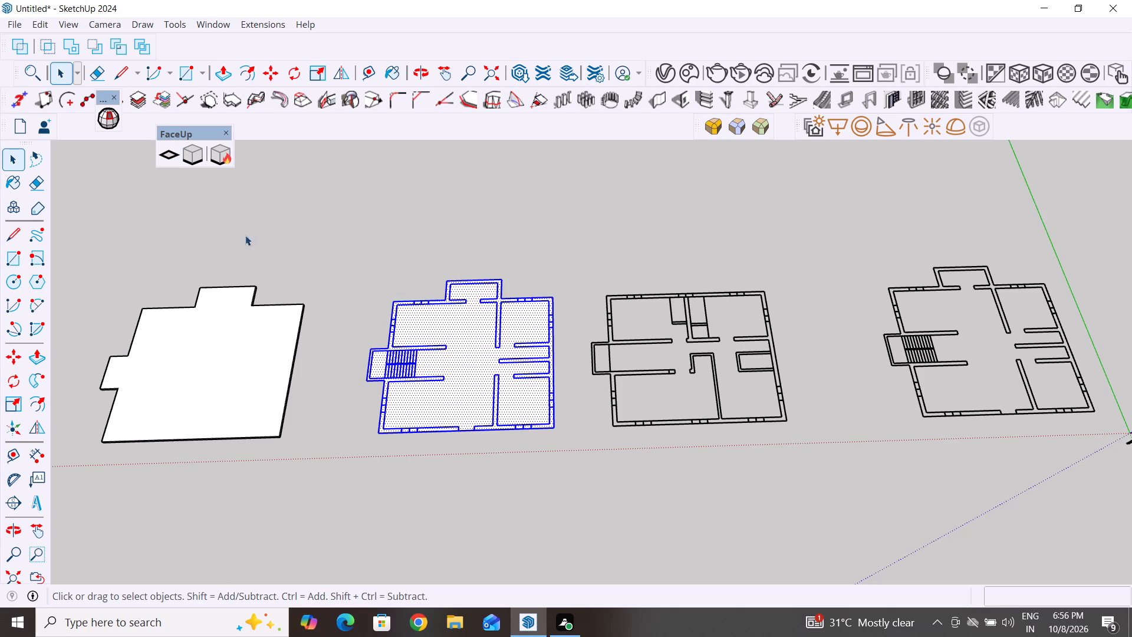
pyautogui.click(208, 221)
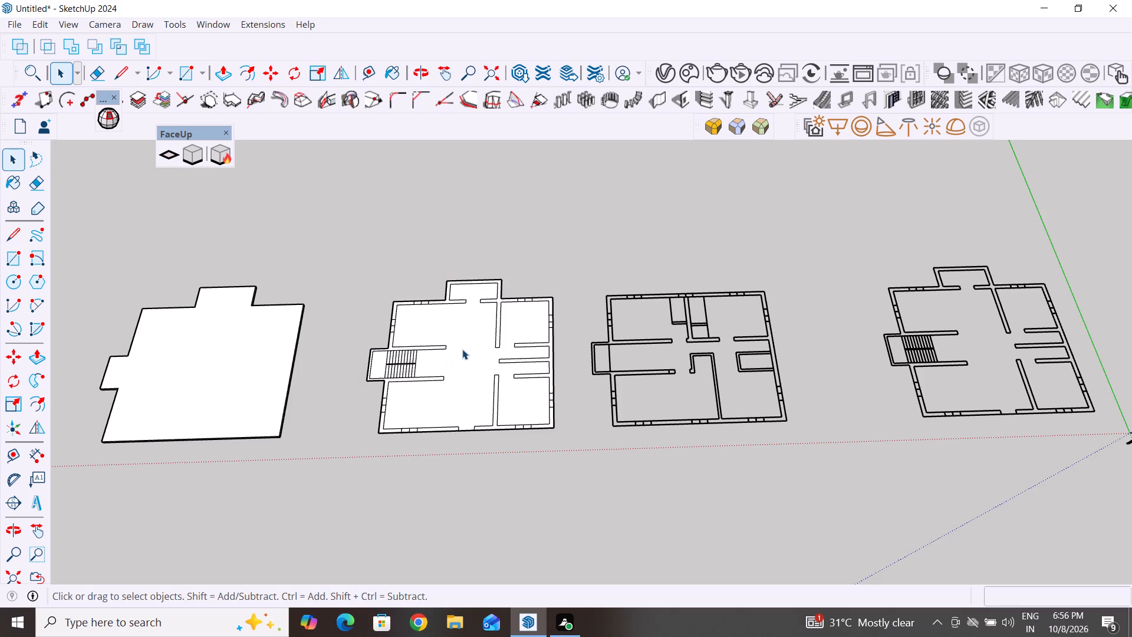
# Delete the floor face filling the rooms of the staircase plan, keeping the wall faces.
pyautogui.click(465, 340)
pyautogui.press('Delete')
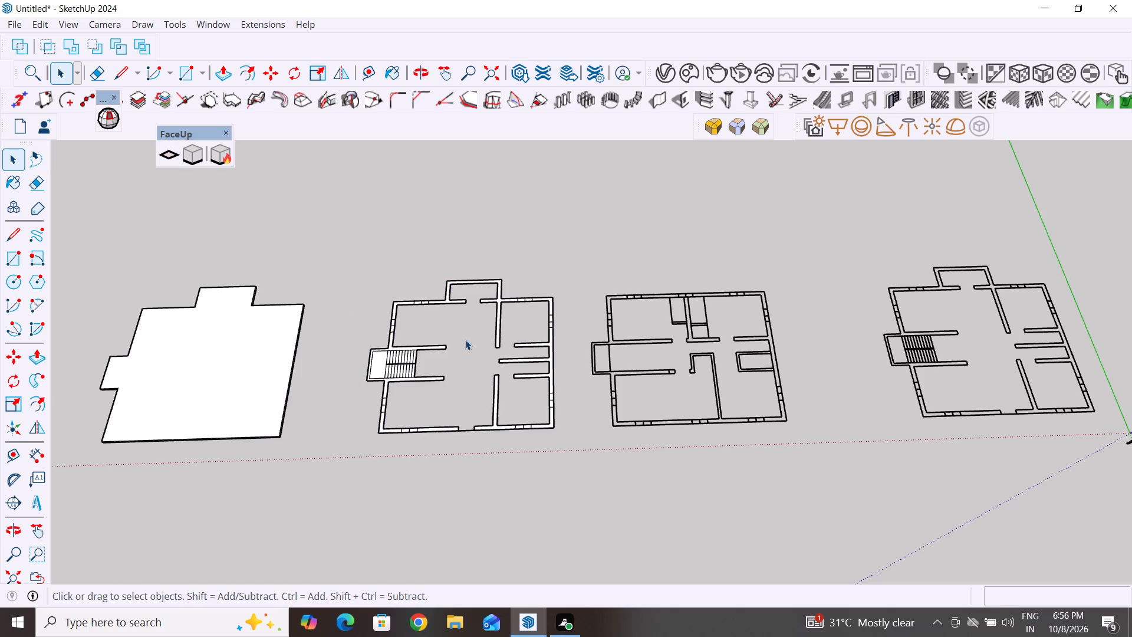
# Delete all the tread faces in the stair flight nearer the front door, keeping their edges.
pyautogui.scroll(4, 509, 390)
pyautogui.scroll(3, 292, 344)
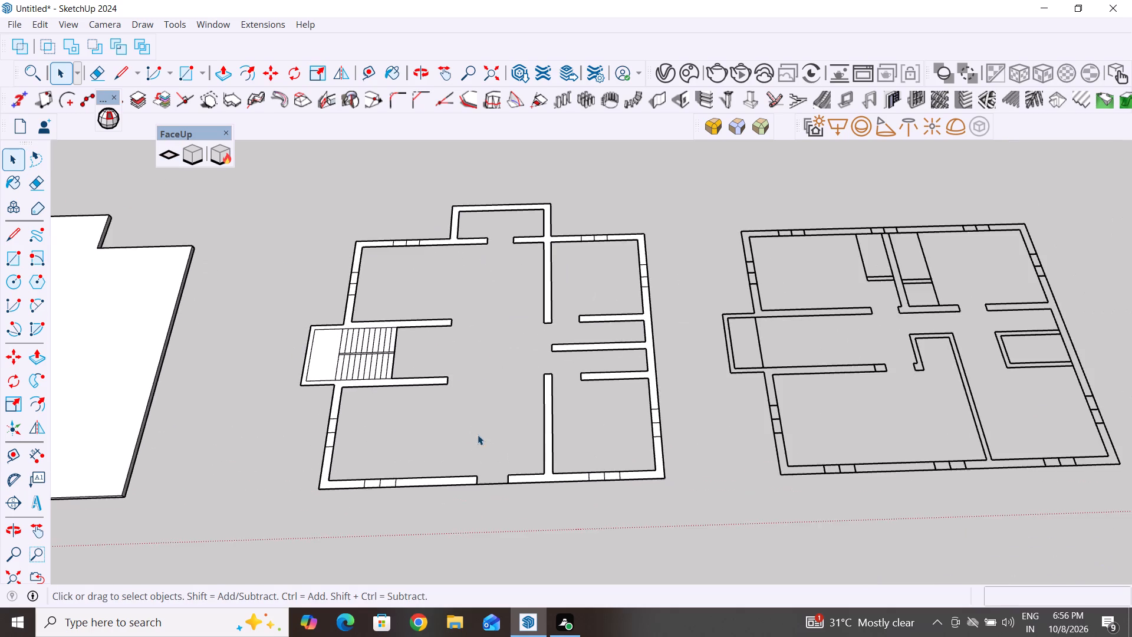
pyautogui.moveTo(478, 436); pyautogui.dragTo(452, 490, button='middle')
pyautogui.scroll(4, 345, 389)
pyautogui.scroll(2, 458, 364)
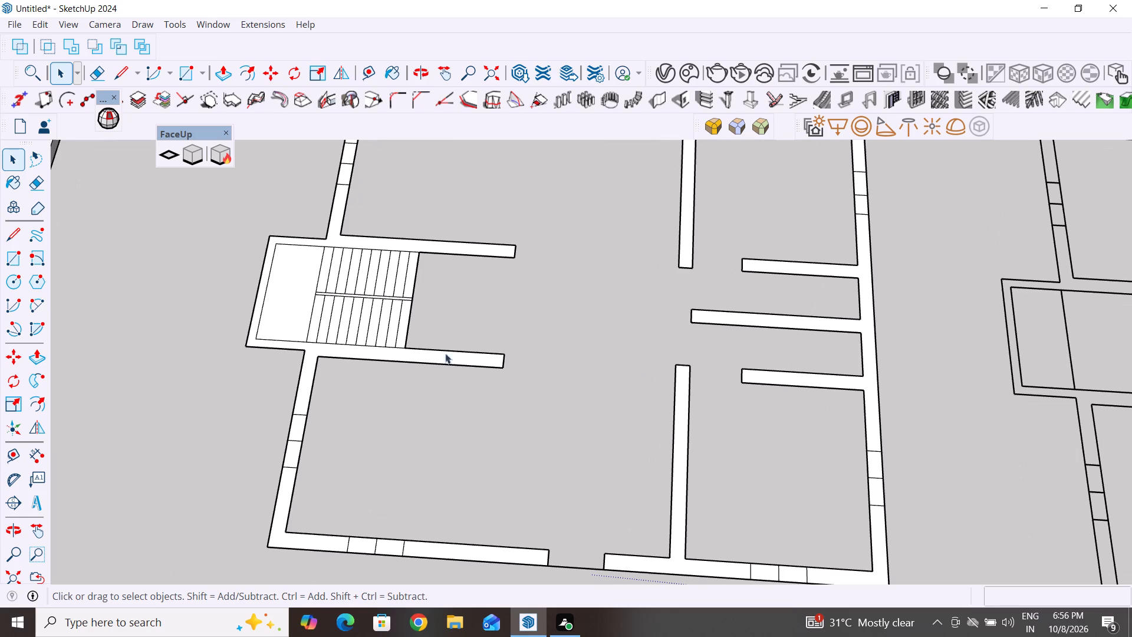
pyautogui.scroll(4, 408, 307)
pyautogui.click(405, 310)
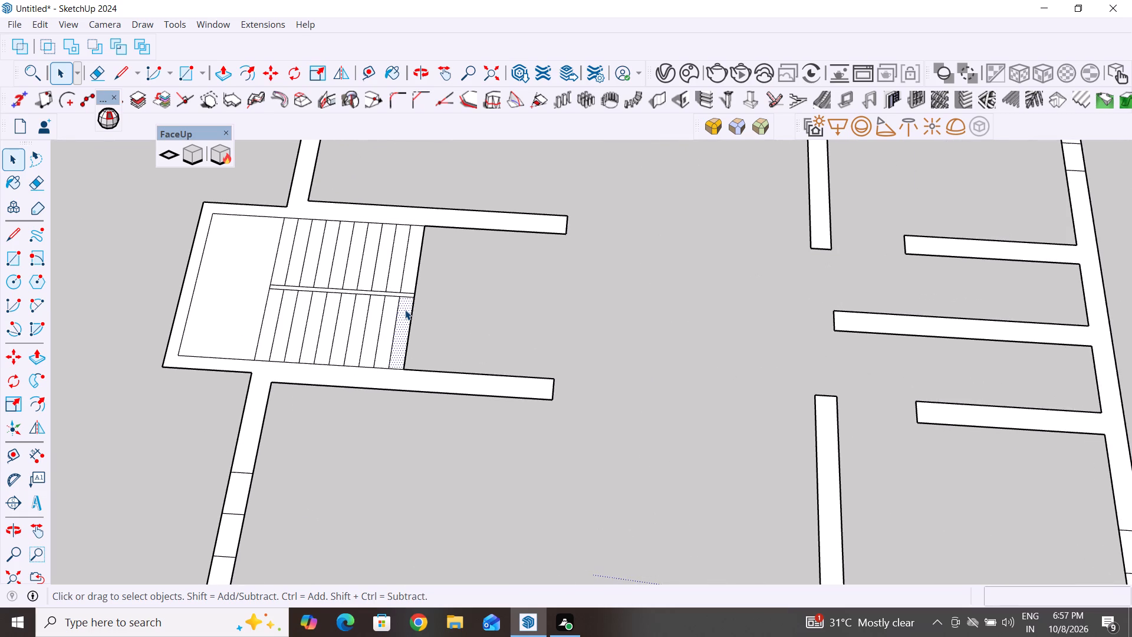
pyautogui.press('Delete')
pyautogui.click(389, 326)
pyautogui.press('Delete')
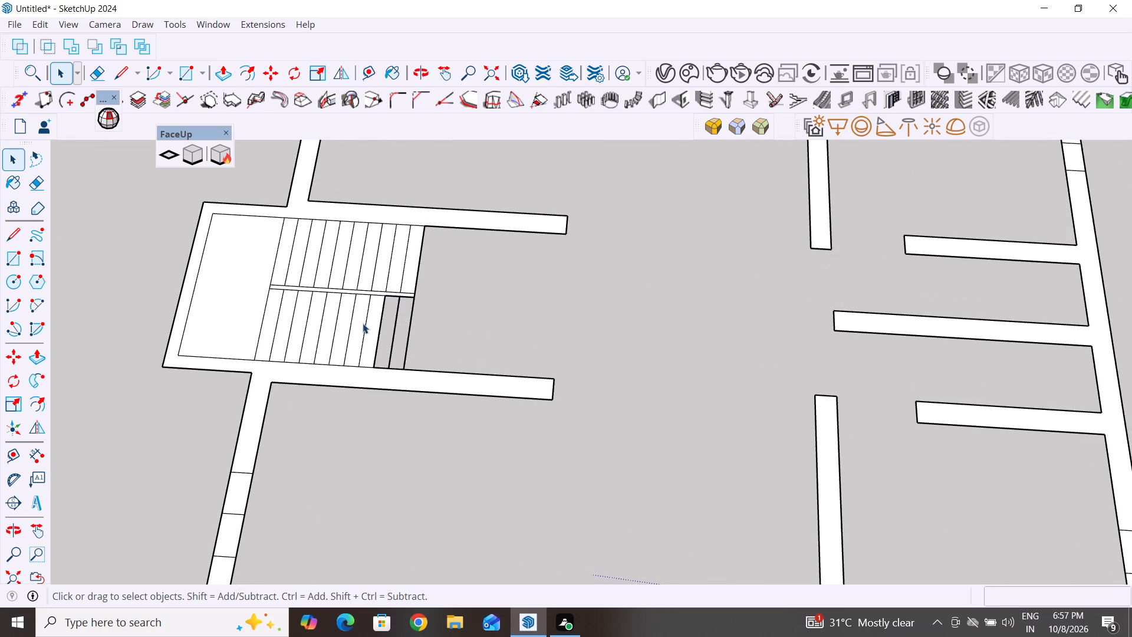
pyautogui.click(371, 320)
pyautogui.press('Delete')
pyautogui.click(360, 317)
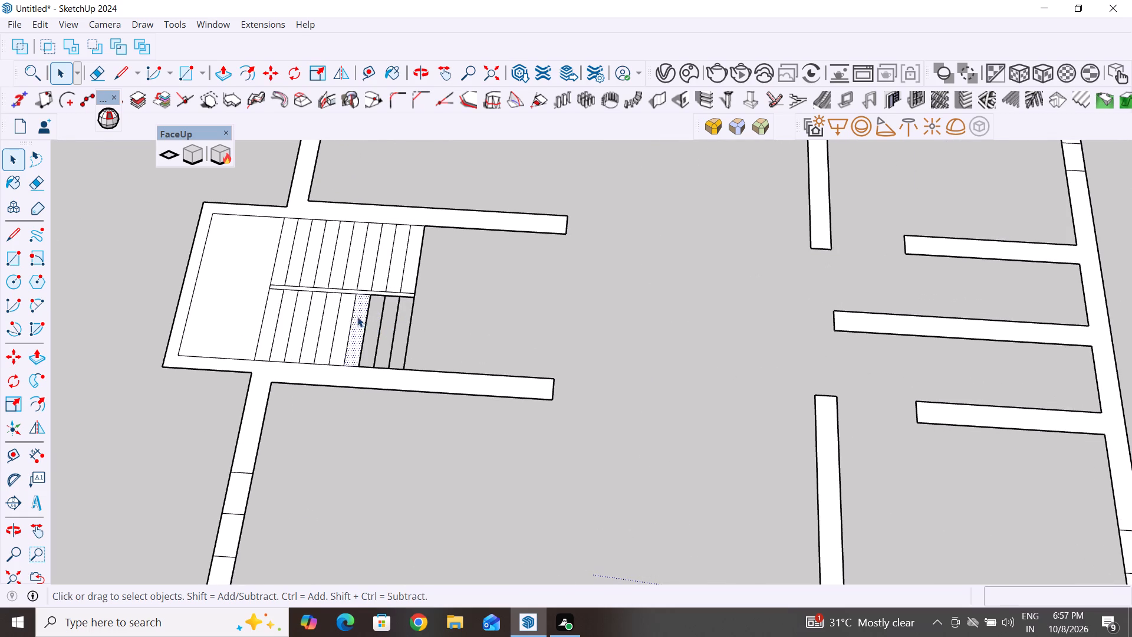
pyautogui.press('Delete')
pyautogui.click(344, 315)
pyautogui.press('Delete')
pyautogui.click(331, 313)
pyautogui.press('Delete')
pyautogui.click(316, 313)
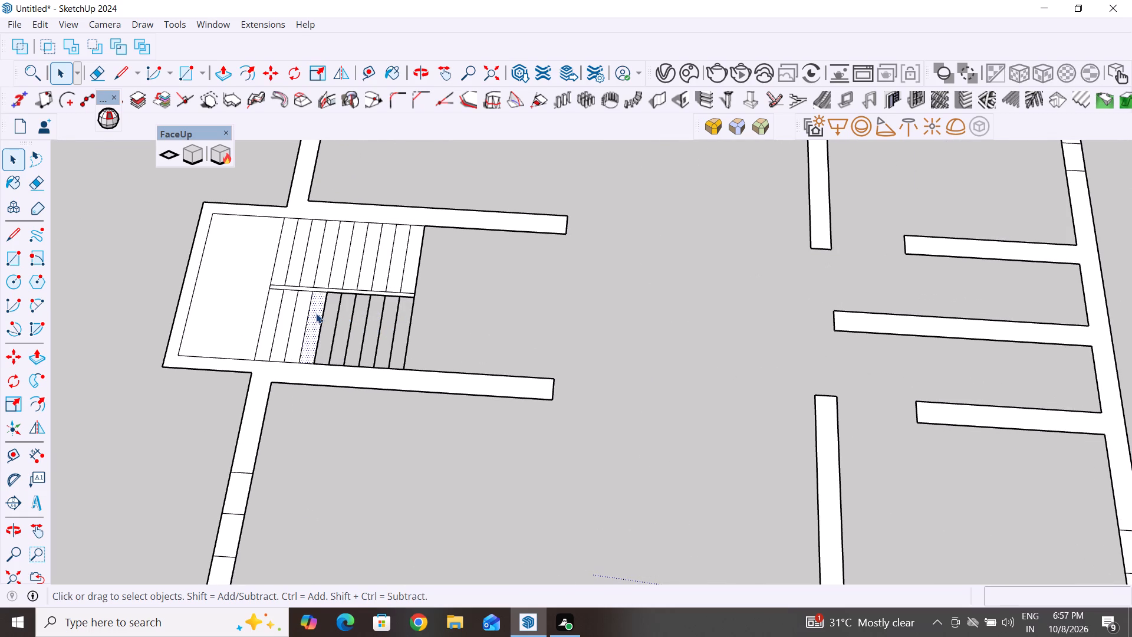
pyautogui.press('Delete')
pyautogui.click(298, 313)
pyautogui.press('Delete')
pyautogui.click(287, 311)
pyautogui.press('Delete')
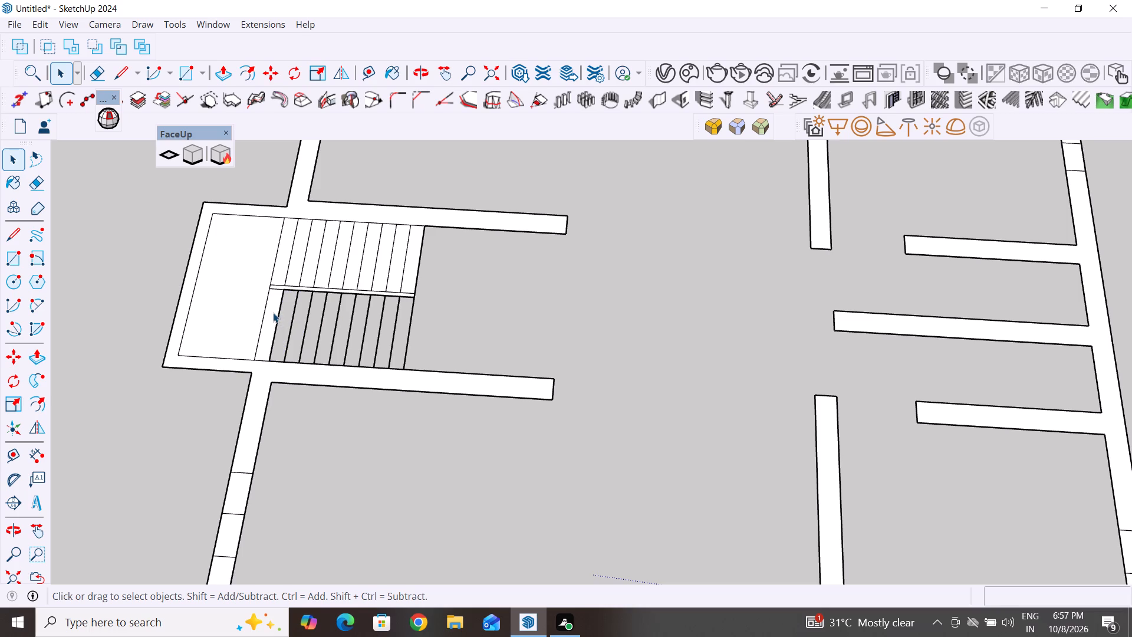
pyautogui.click(271, 311)
pyautogui.press('Delete')
# Delete all the tread faces in the stair flight farther from the front door, keeping their edges.
pyautogui.click(281, 270)
pyautogui.press('Delete')
pyautogui.click(297, 260)
pyautogui.press('Delete')
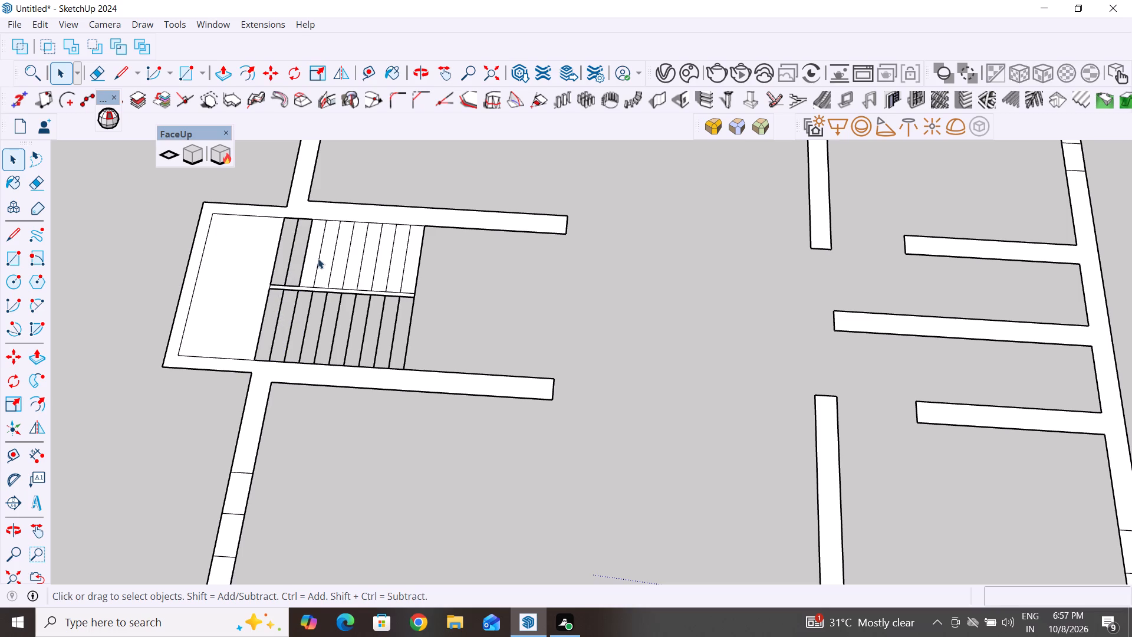
pyautogui.click(312, 252)
pyautogui.press('Delete')
pyautogui.click(327, 254)
pyautogui.press('Delete')
pyautogui.click(343, 258)
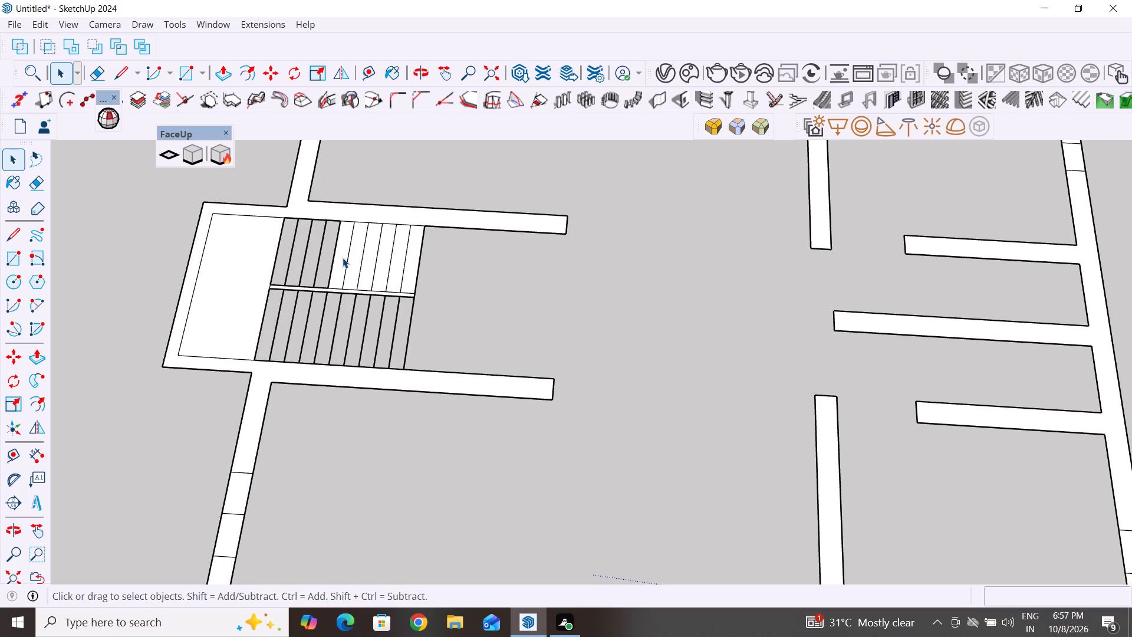
pyautogui.press('Delete')
pyautogui.click(360, 257)
pyautogui.press('Delete')
pyautogui.click(370, 255)
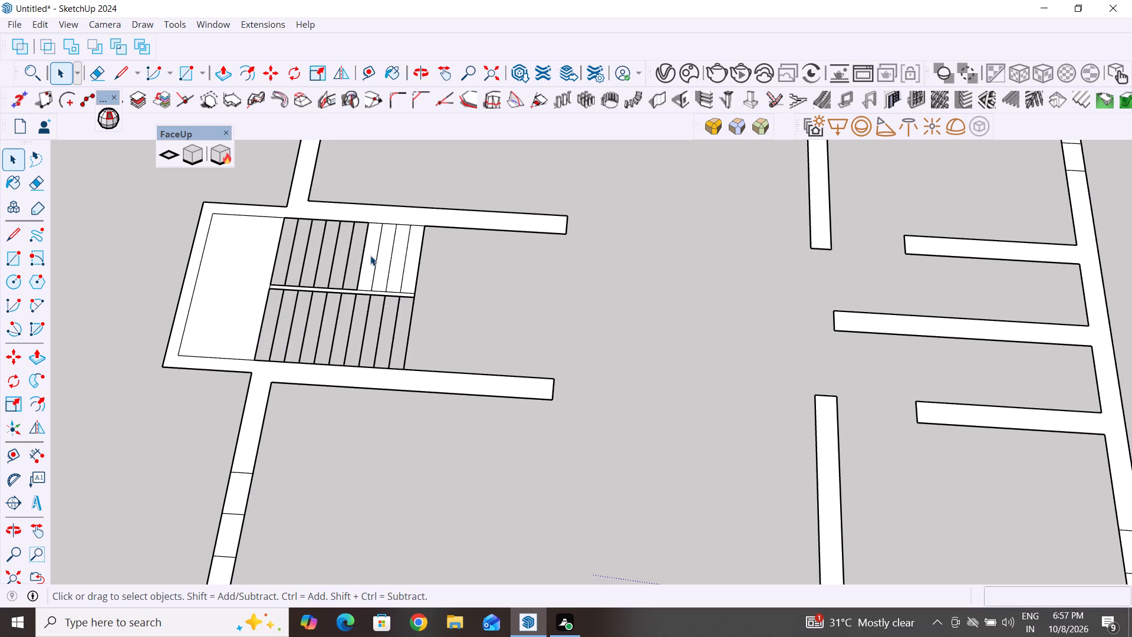
pyautogui.press('Delete')
pyautogui.click(384, 255)
pyautogui.press('Delete')
pyautogui.click(397, 255)
pyautogui.press('Delete')
pyautogui.click(413, 256)
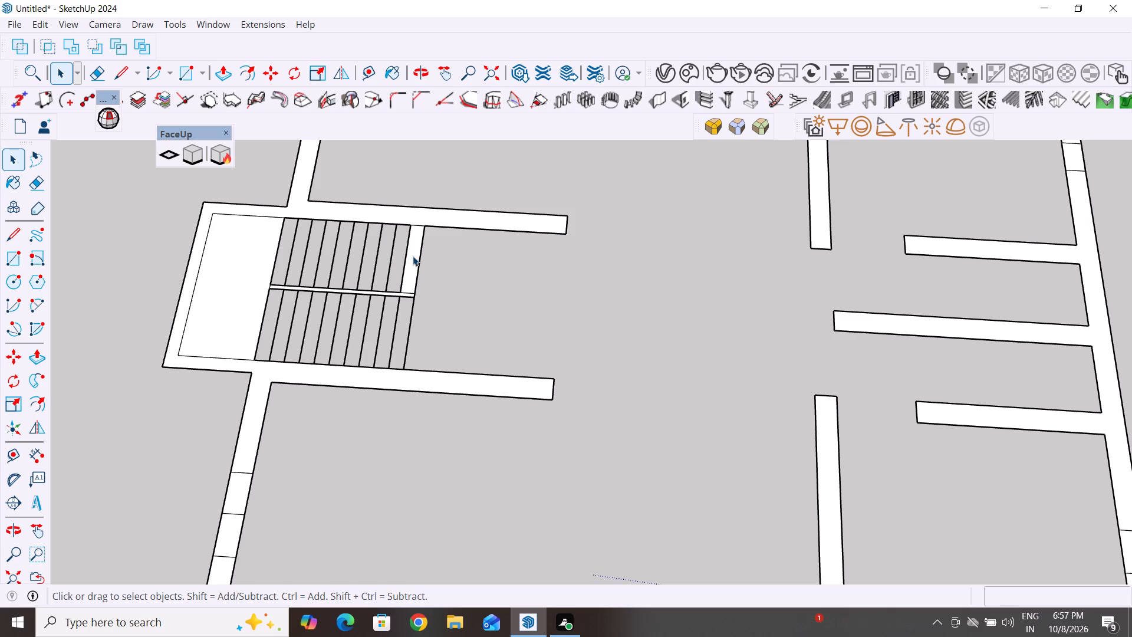
pyautogui.press('Delete')
# Delete the line across the outer edge of the front door opening in the staircase plan.
pyautogui.scroll(-11, 401, 435)
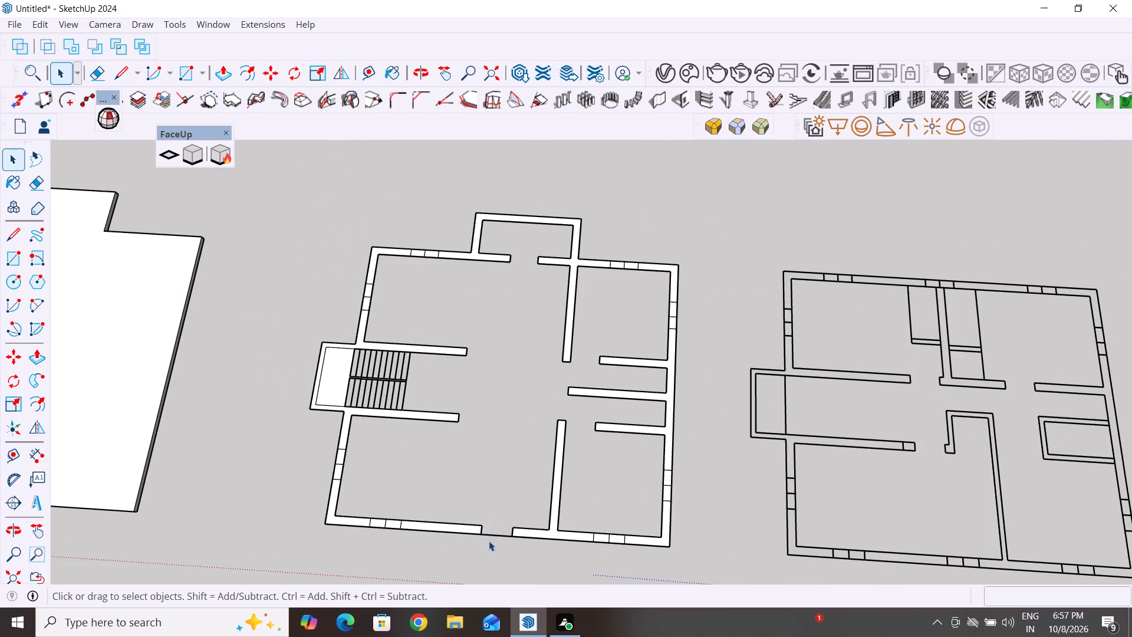
pyautogui.scroll(3, 493, 547)
pyautogui.click(499, 530)
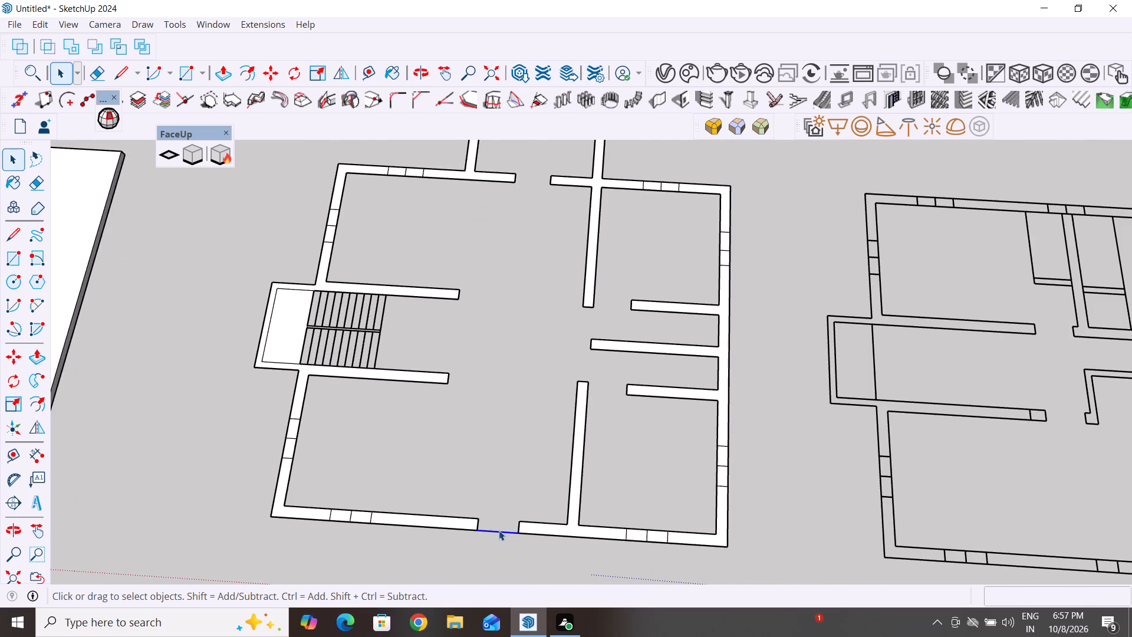
pyautogui.press('Delete')
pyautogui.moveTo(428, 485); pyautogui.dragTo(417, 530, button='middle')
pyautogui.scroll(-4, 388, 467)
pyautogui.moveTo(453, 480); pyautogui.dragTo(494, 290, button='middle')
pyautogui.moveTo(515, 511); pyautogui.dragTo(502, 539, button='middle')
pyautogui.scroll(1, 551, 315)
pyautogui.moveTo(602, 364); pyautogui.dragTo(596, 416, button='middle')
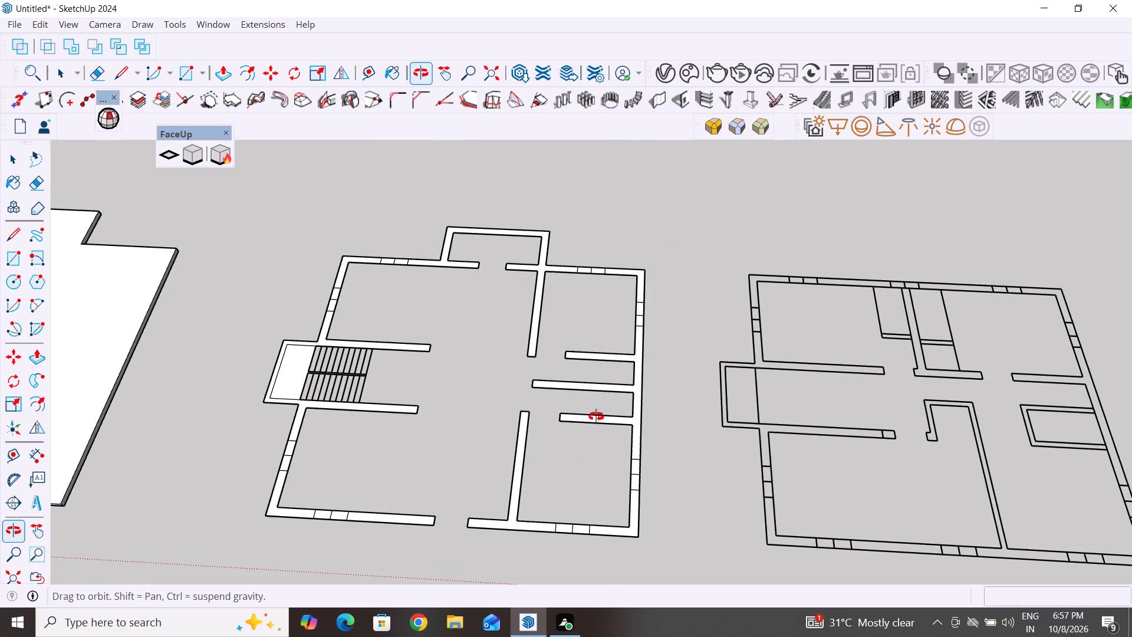
# Delete the narrow face between the two stair flights in the staircase plan, keeping its edges.
pyautogui.moveTo(596, 416); pyautogui.dragTo(596, 434, button='middle')
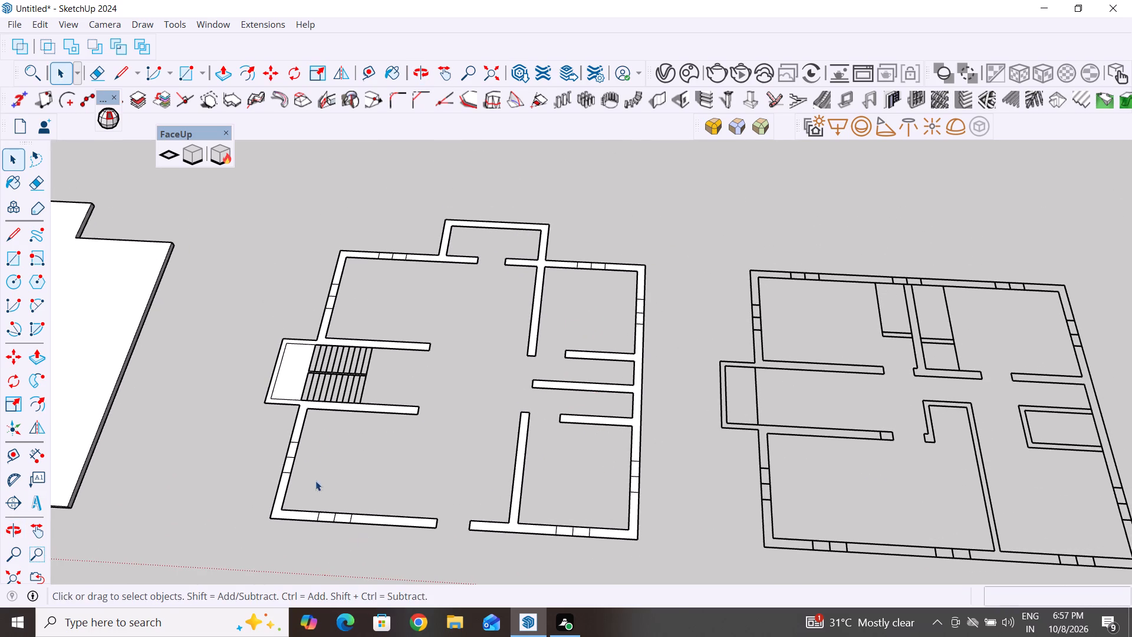
pyautogui.scroll(3, 332, 367)
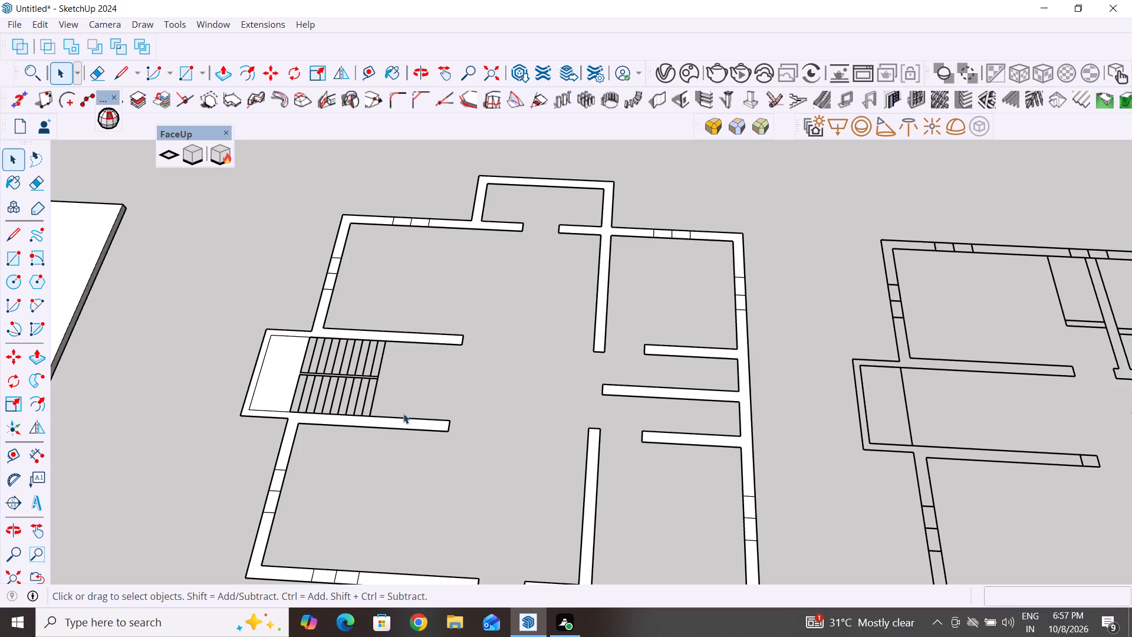
pyautogui.scroll(3, 300, 376)
pyautogui.scroll(6, 392, 375)
pyautogui.moveTo(405, 404); pyautogui.dragTo(385, 502, button='middle')
pyautogui.click(407, 373)
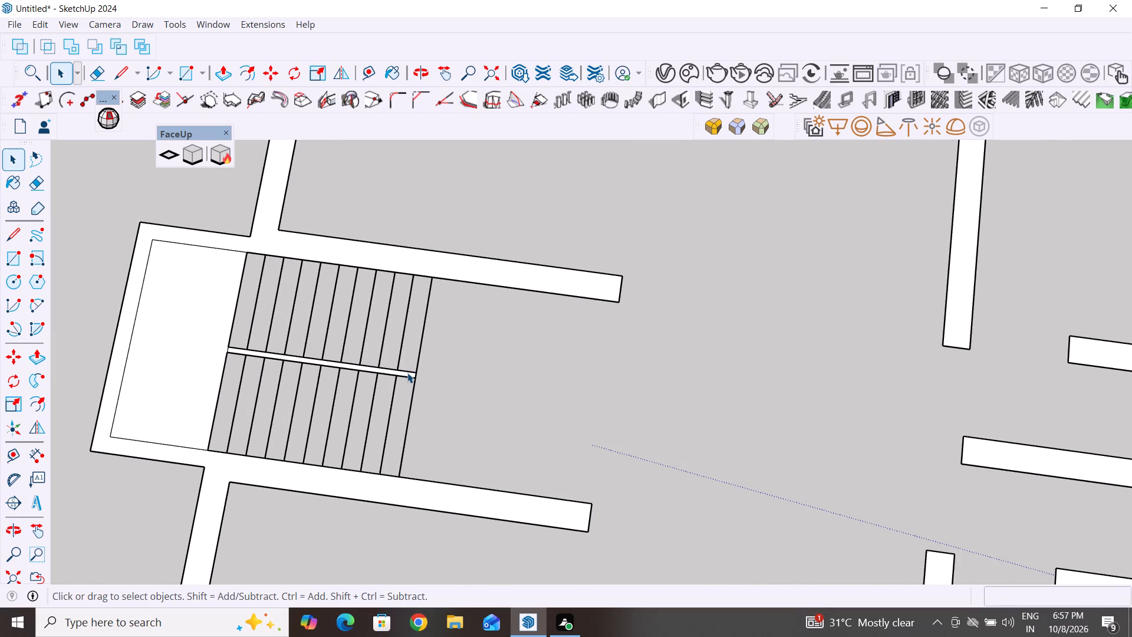
pyautogui.scroll(4, 344, 366)
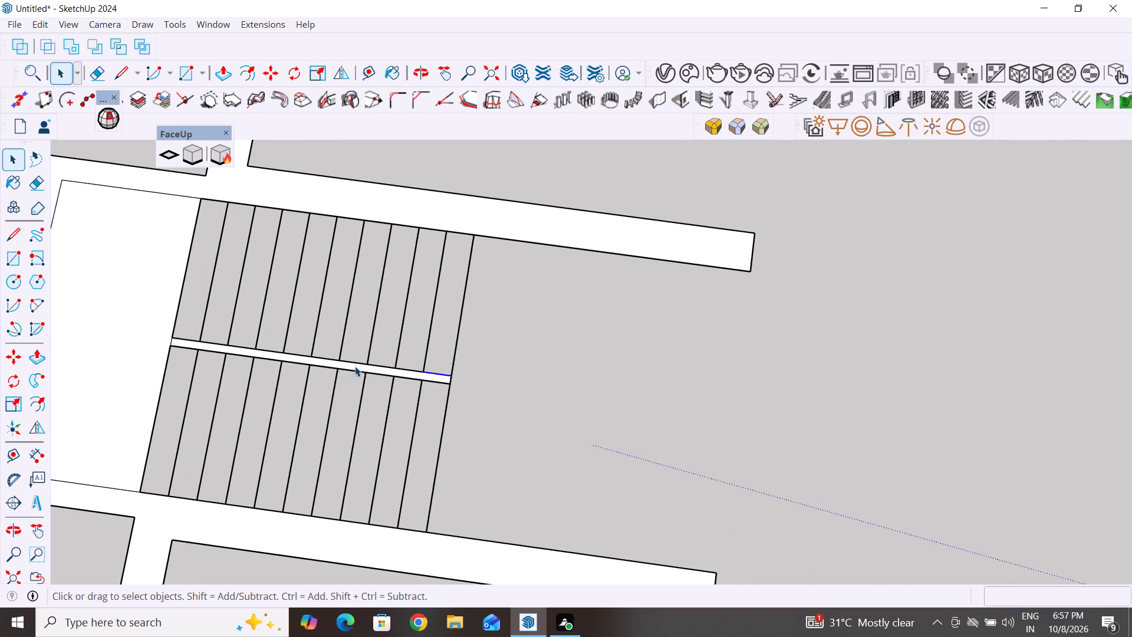
pyautogui.click(355, 366)
pyautogui.press('Delete')
# Push/Pull the L-shaped wall face at the front corner opposite the staircase side up by 10'.
pyautogui.scroll(-10, 682, 411)
pyautogui.moveTo(722, 442); pyautogui.dragTo(732, 368, button='middle')
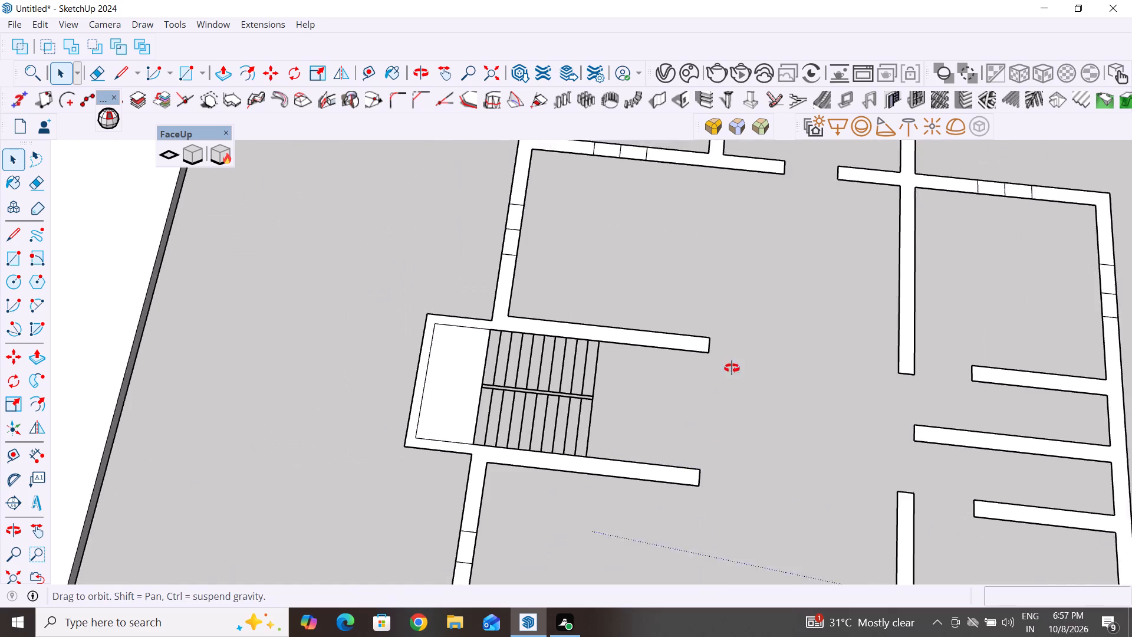
pyautogui.moveTo(732, 368); pyautogui.dragTo(716, 285, button='middle')
pyautogui.scroll(-10, 545, 338)
pyautogui.moveTo(625, 512); pyautogui.dragTo(659, 527, button='middle')
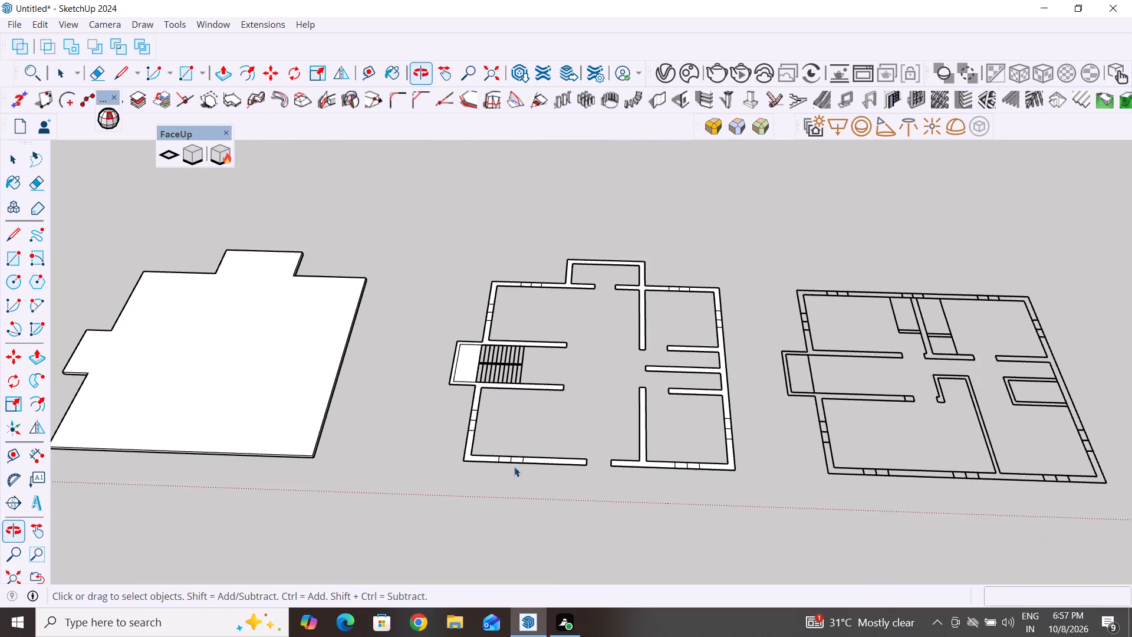
pyautogui.scroll(4, 515, 457)
pyautogui.click(555, 464)
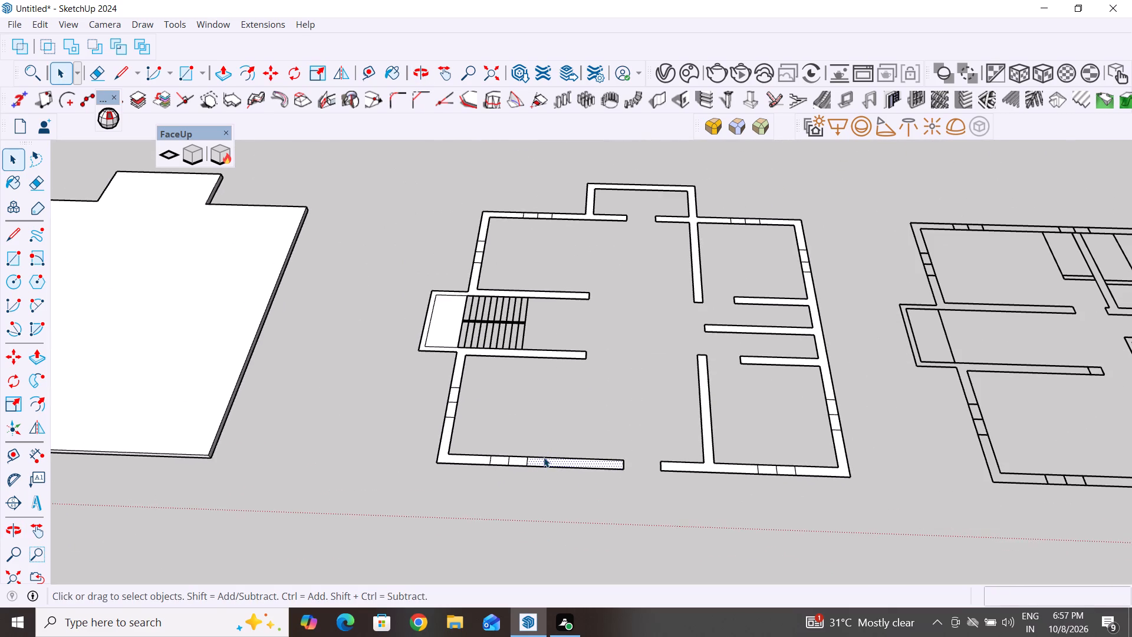
pyautogui.tripleClick(550, 461)
pyautogui.click(550, 461)
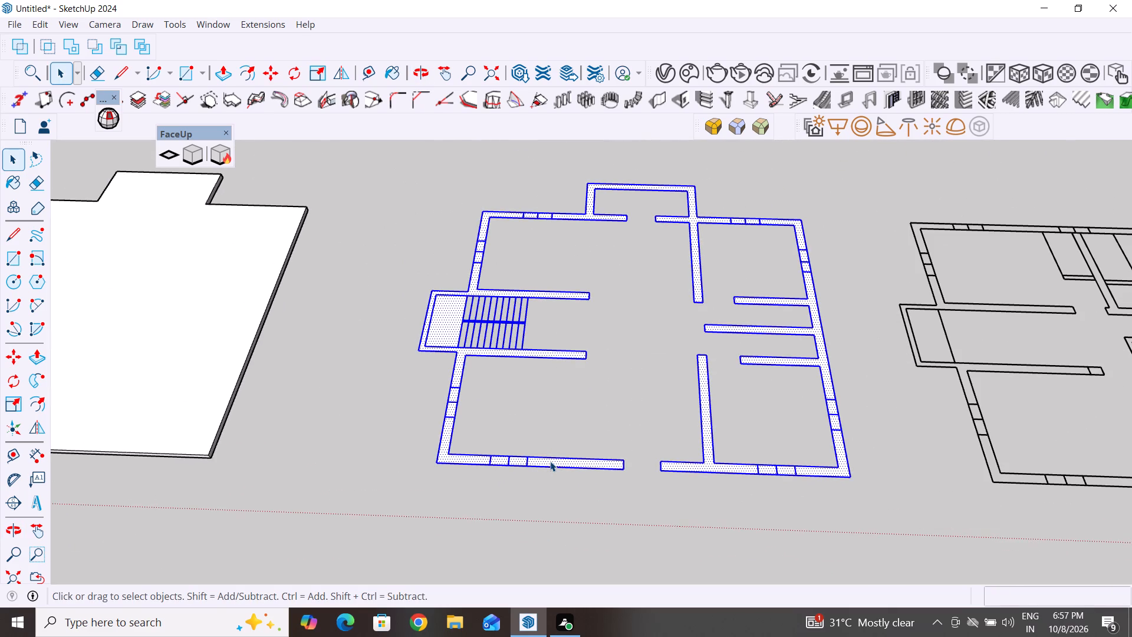
pyautogui.click(550, 461)
pyautogui.tripleClick(550, 461)
pyautogui.click(219, 74)
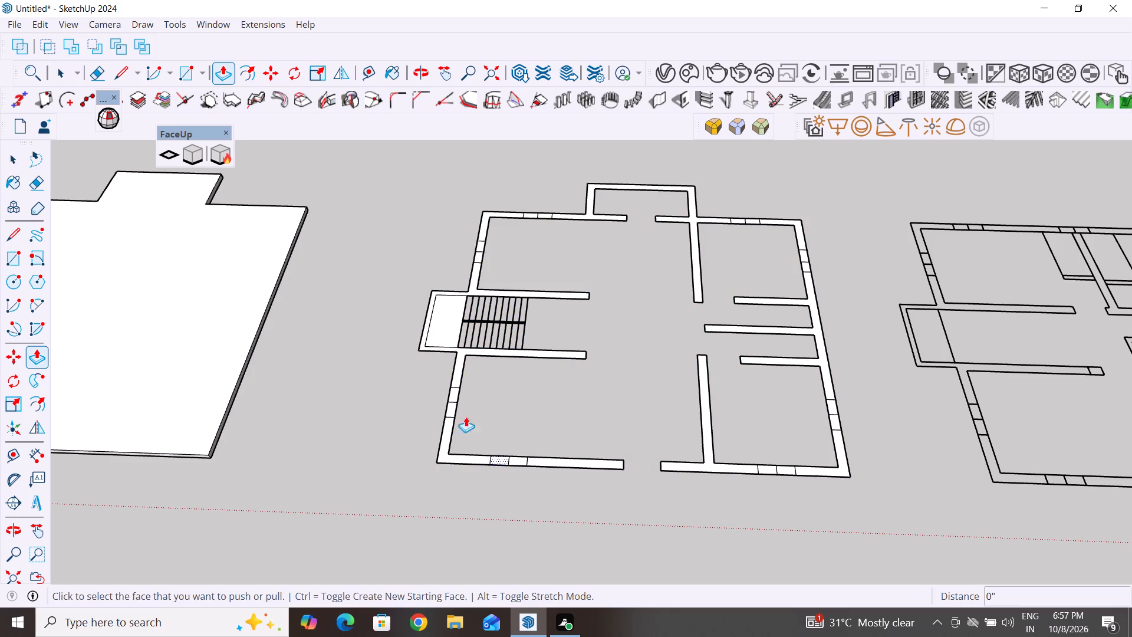
pyautogui.scroll(8, 861, 461)
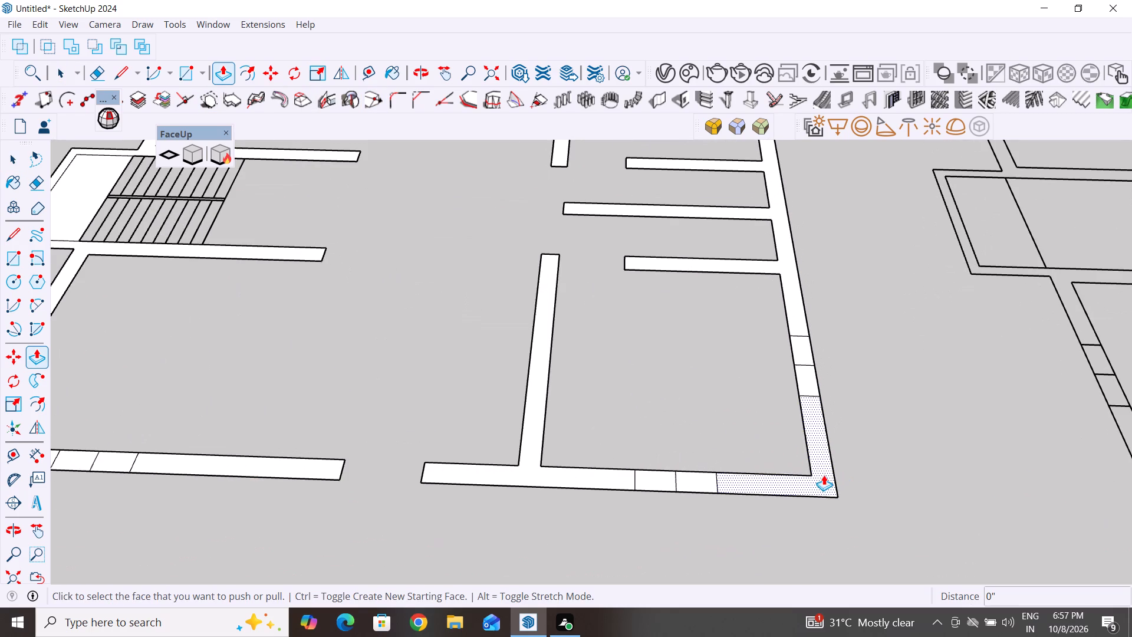
pyautogui.click(824, 475)
pyautogui.write("10'")
pyautogui.press('Return')
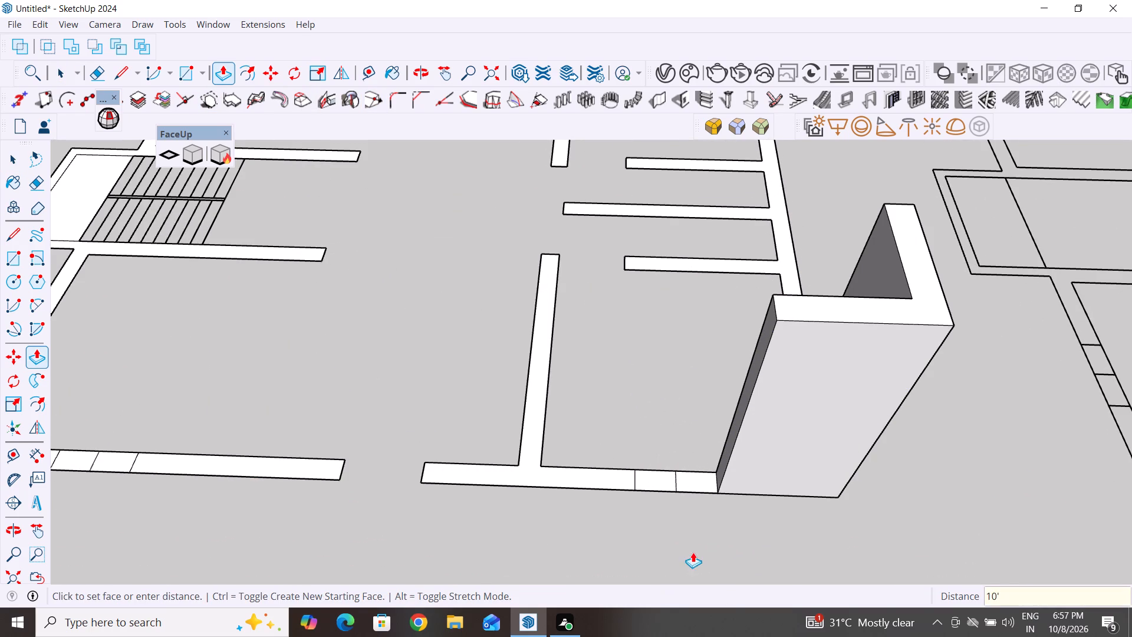
# Repeat the 10' extrusion on the adjoining front window faces, the wall with the inner partition, and the wall across the front door.
pyautogui.doubleClick(700, 474)
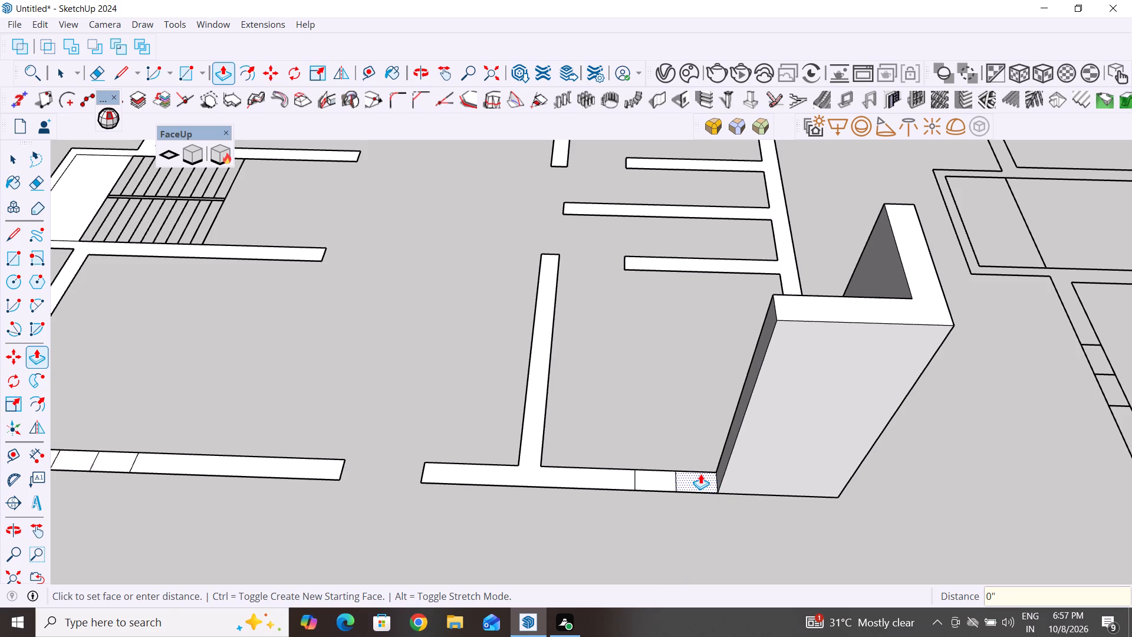
pyautogui.doubleClick(660, 472)
pyautogui.click(596, 467)
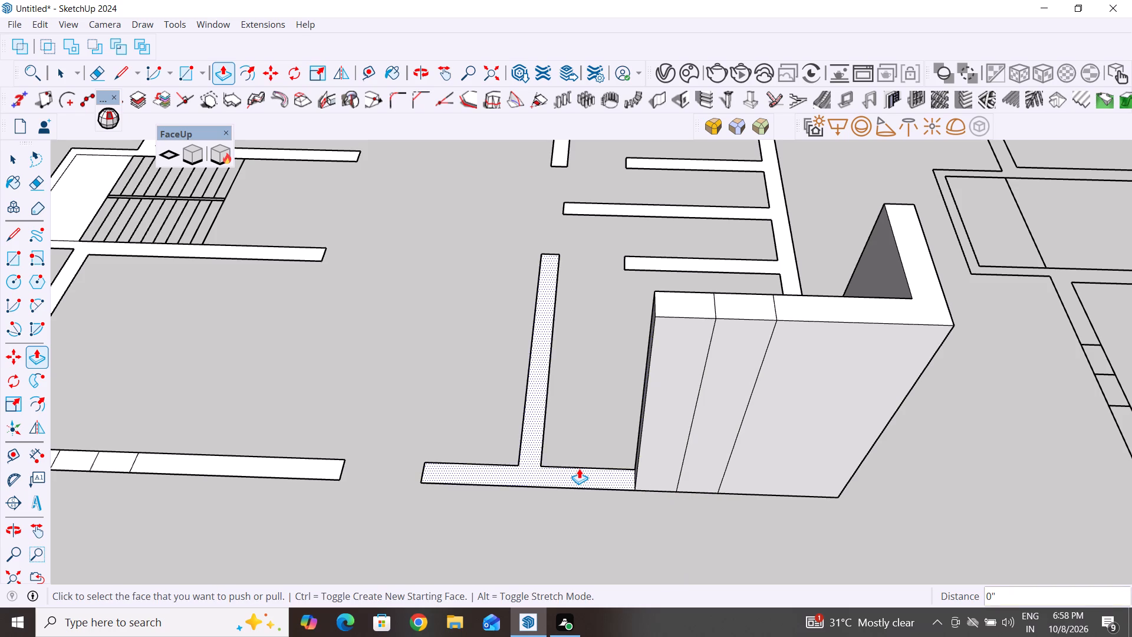
pyautogui.doubleClick(579, 468)
pyautogui.doubleClick(313, 462)
# Extrude the front wall's remaining two window faces and the staircase-side corner face by the same 10'.
pyautogui.scroll(-5, 892, 477)
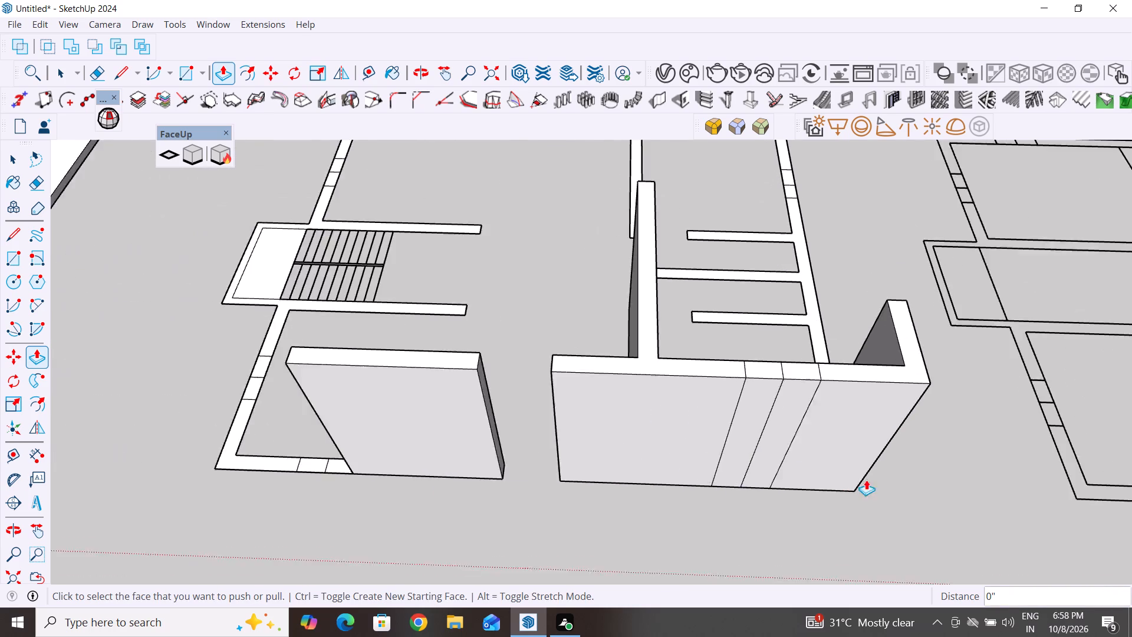
pyautogui.moveTo(407, 481); pyautogui.dragTo(588, 435, button='middle')
pyautogui.scroll(-5, 505, 357)
pyautogui.scroll(6, 422, 536)
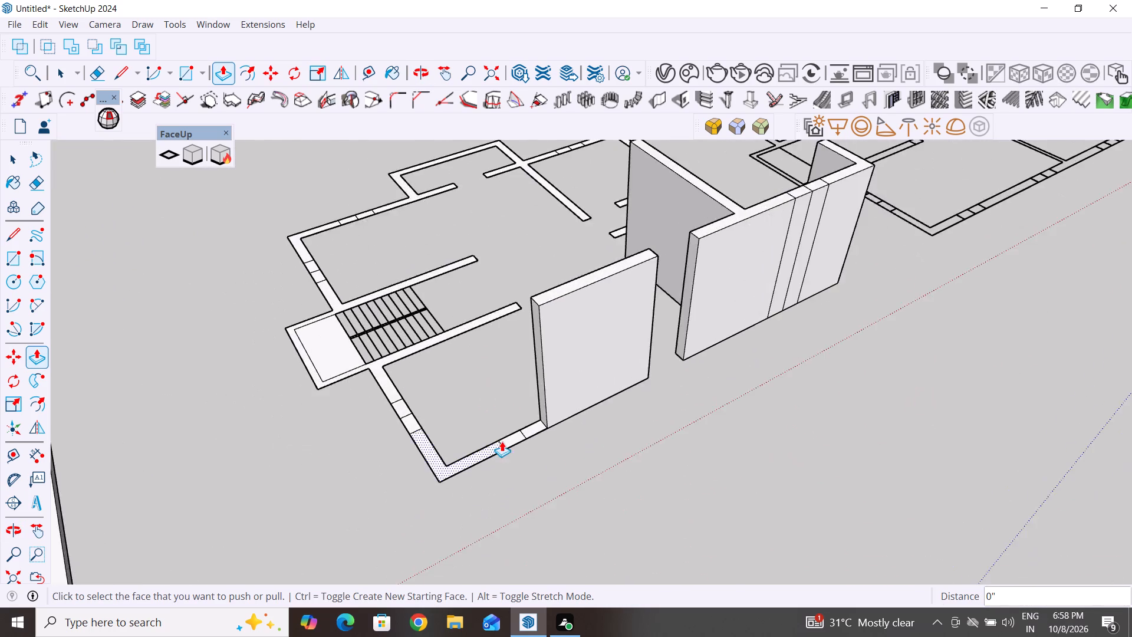
pyautogui.scroll(7, 502, 441)
pyautogui.doubleClick(547, 421)
pyautogui.doubleClick(519, 438)
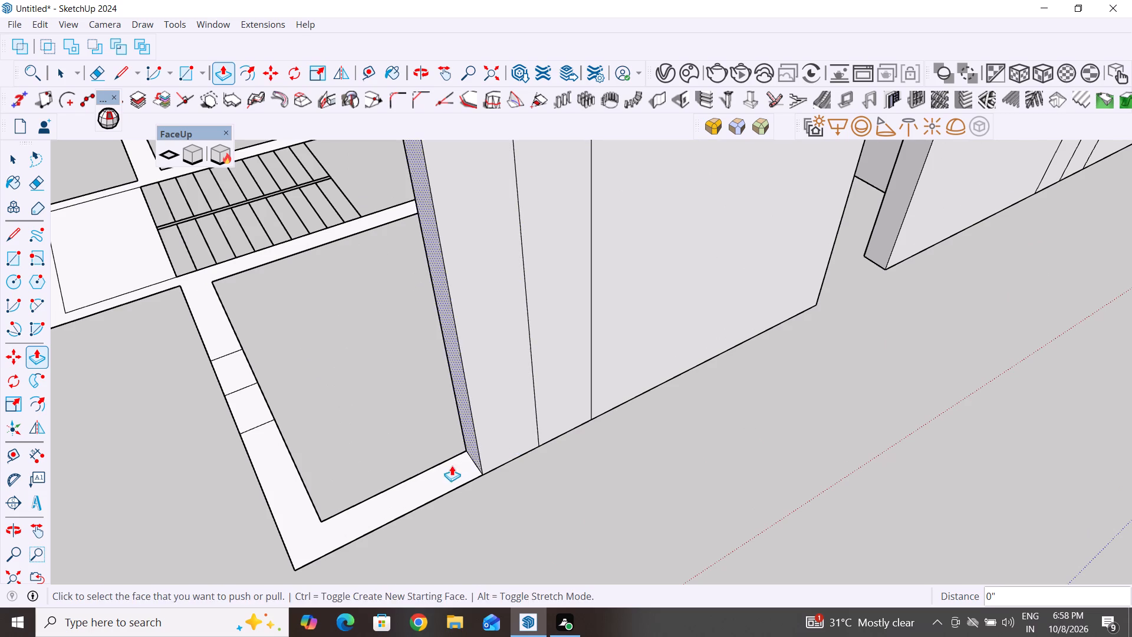
pyautogui.doubleClick(429, 469)
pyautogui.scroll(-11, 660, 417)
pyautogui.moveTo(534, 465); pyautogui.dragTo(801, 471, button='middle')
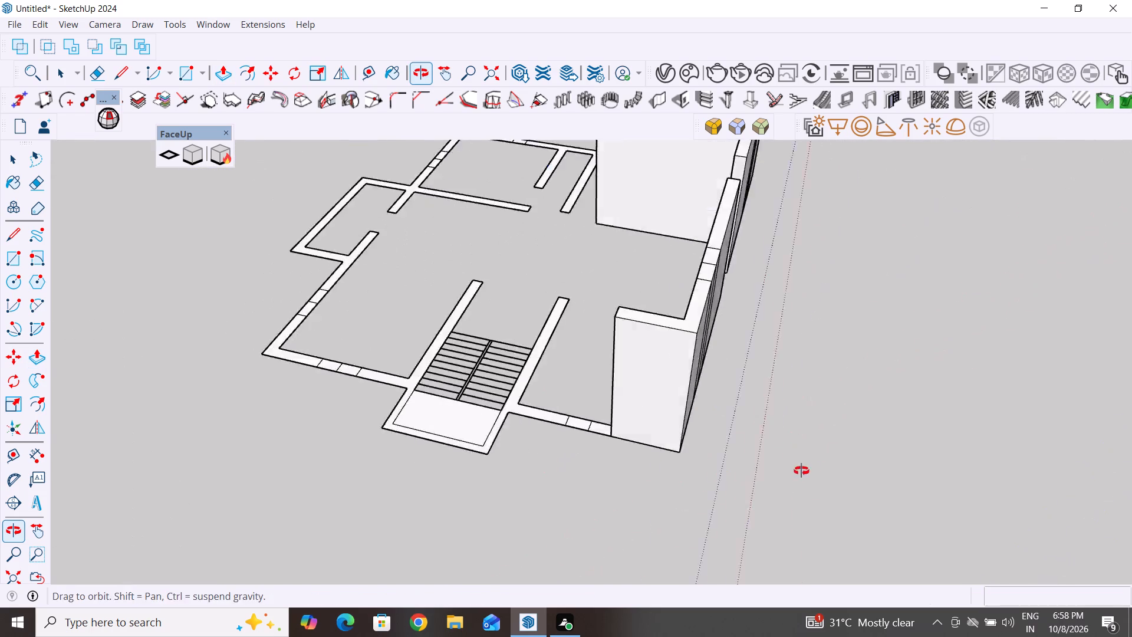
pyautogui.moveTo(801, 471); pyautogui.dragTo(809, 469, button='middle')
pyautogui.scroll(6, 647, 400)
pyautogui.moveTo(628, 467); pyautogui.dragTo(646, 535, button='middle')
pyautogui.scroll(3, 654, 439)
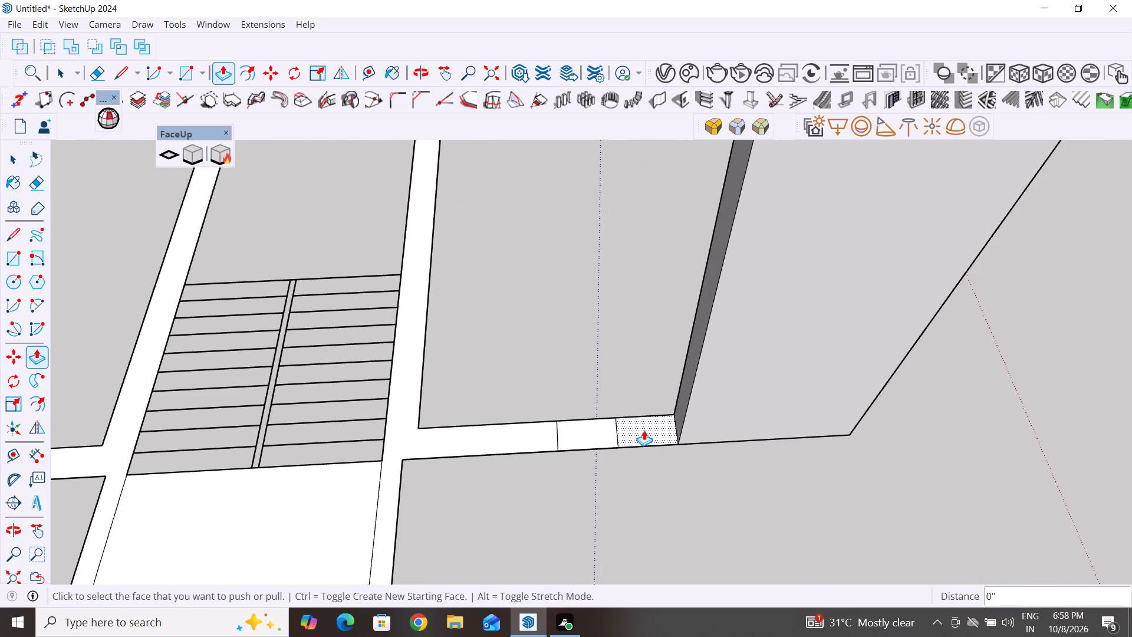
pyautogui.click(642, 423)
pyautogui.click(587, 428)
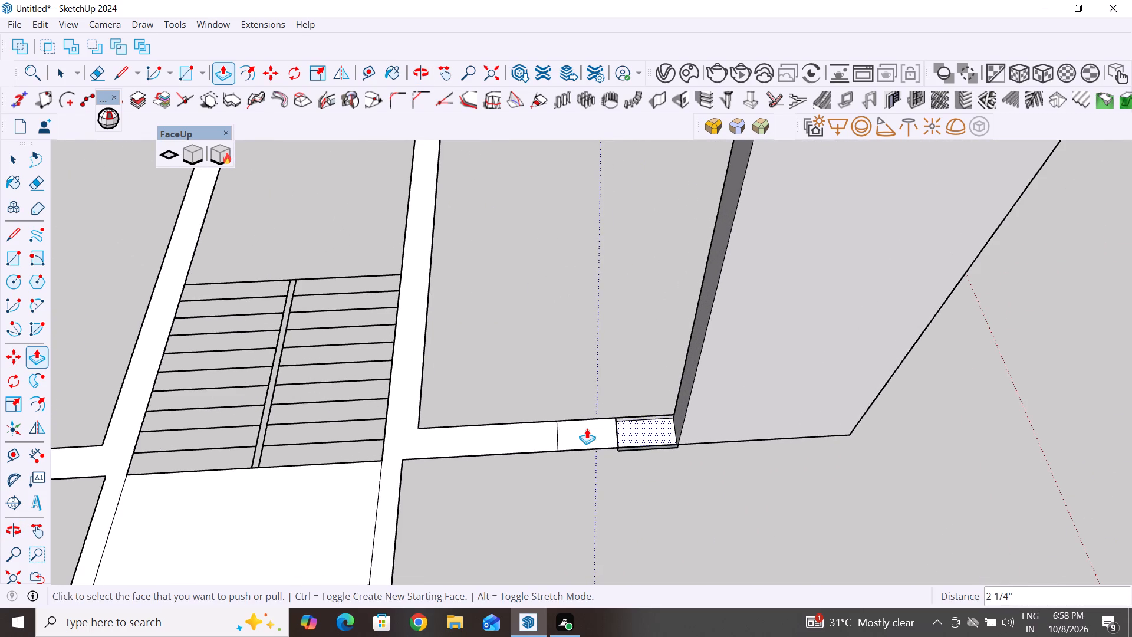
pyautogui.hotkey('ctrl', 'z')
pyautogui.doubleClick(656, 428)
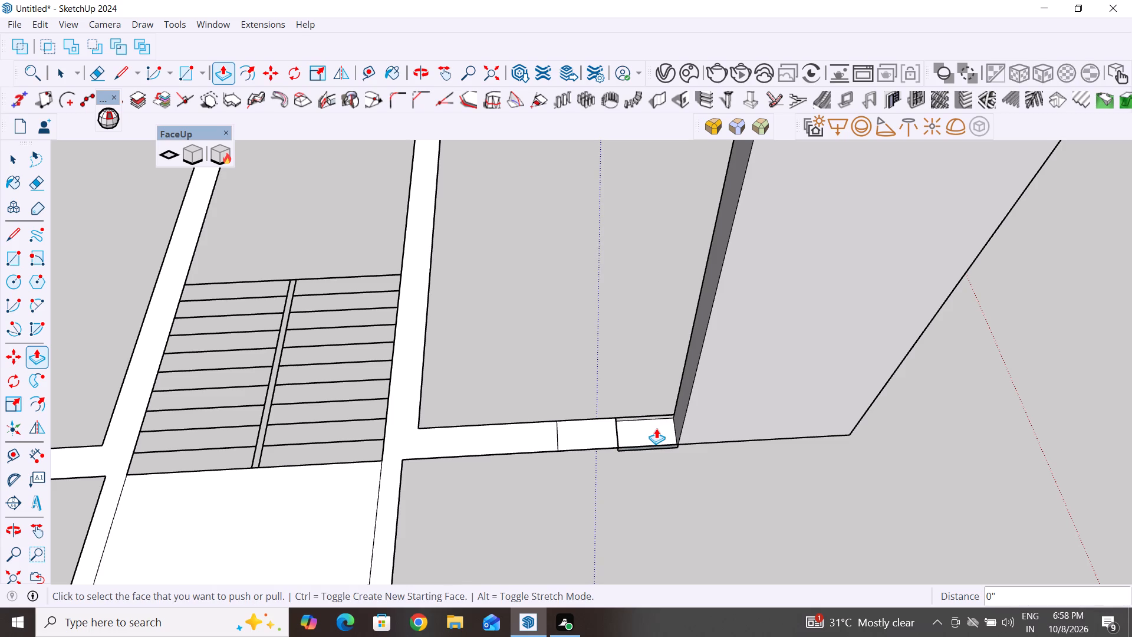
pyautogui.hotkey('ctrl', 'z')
# Extrude the two window faces between the front corner and the staircase, plus the staircase wall face, to the adjacent wall's height.
pyautogui.click(657, 425)
pyautogui.scroll(-9, 653, 425)
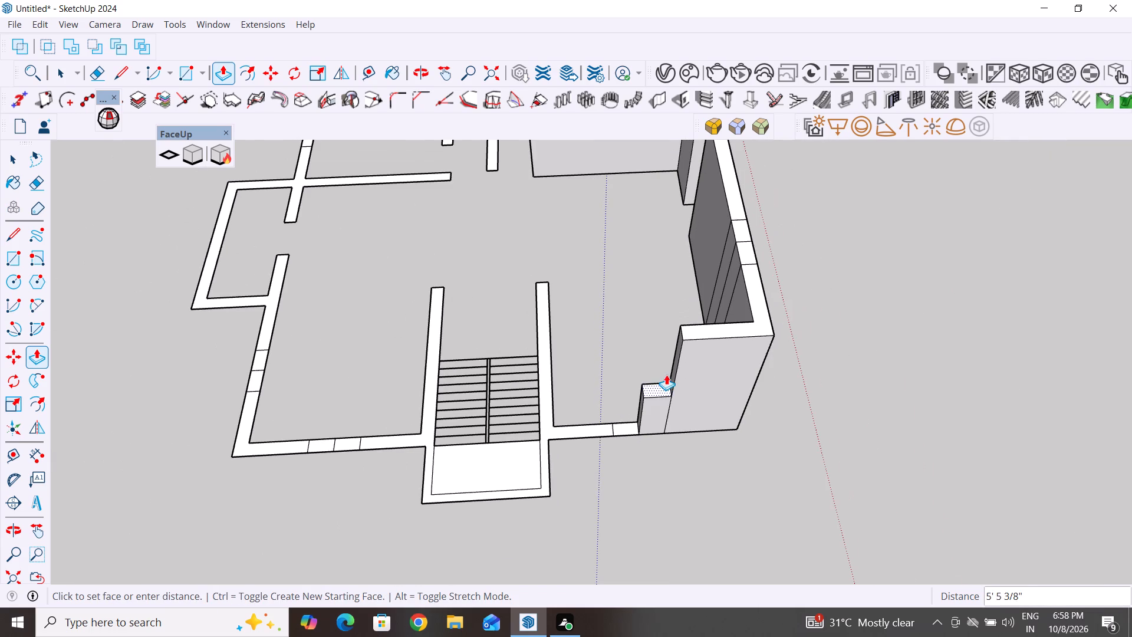
pyautogui.click(683, 344)
pyautogui.doubleClick(629, 423)
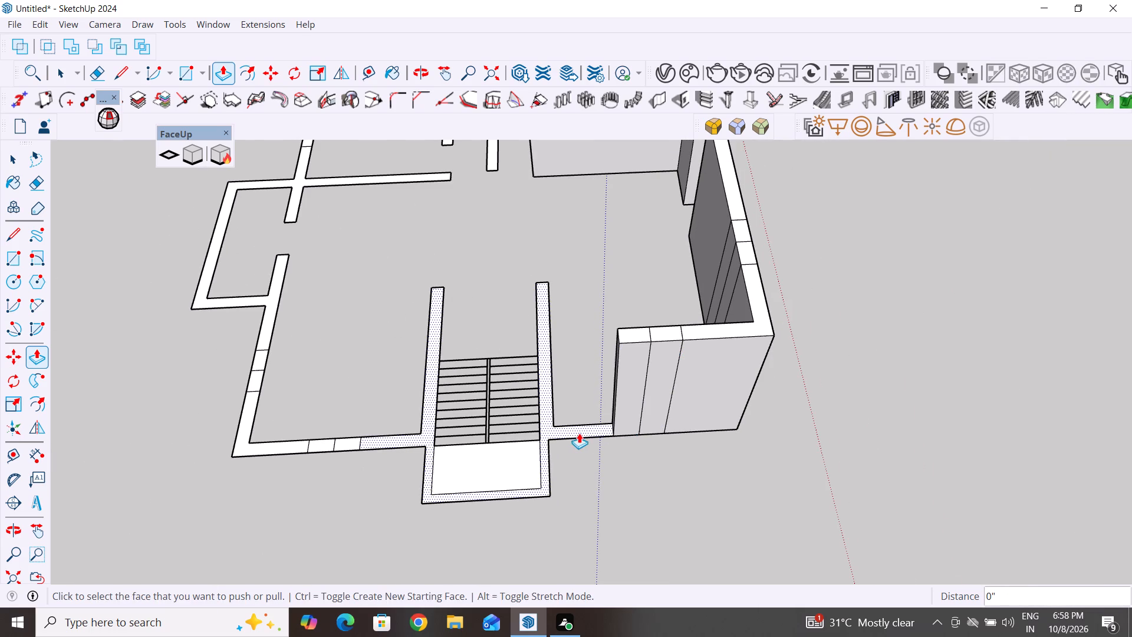
pyautogui.doubleClick(575, 427)
# Extrude the two window faces beyond the staircase and the rear corner wall face to the same height.
pyautogui.scroll(-5, 666, 468)
pyautogui.moveTo(714, 480); pyautogui.dragTo(826, 522, button='middle')
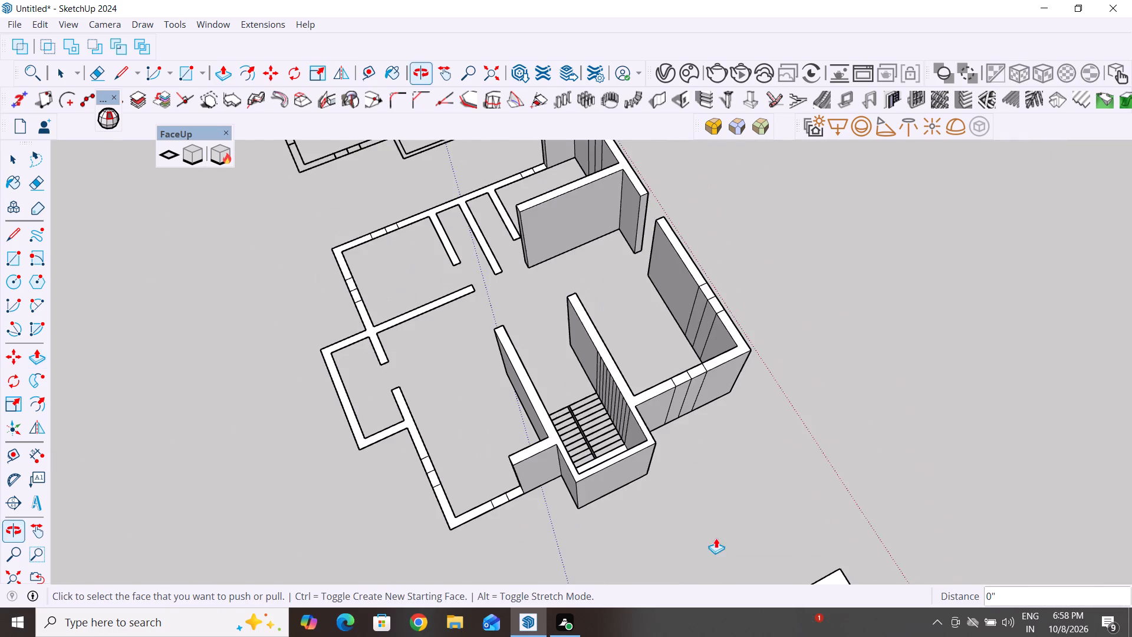
pyautogui.scroll(9, 492, 503)
pyautogui.scroll(-4, 607, 465)
pyautogui.scroll(4, 520, 533)
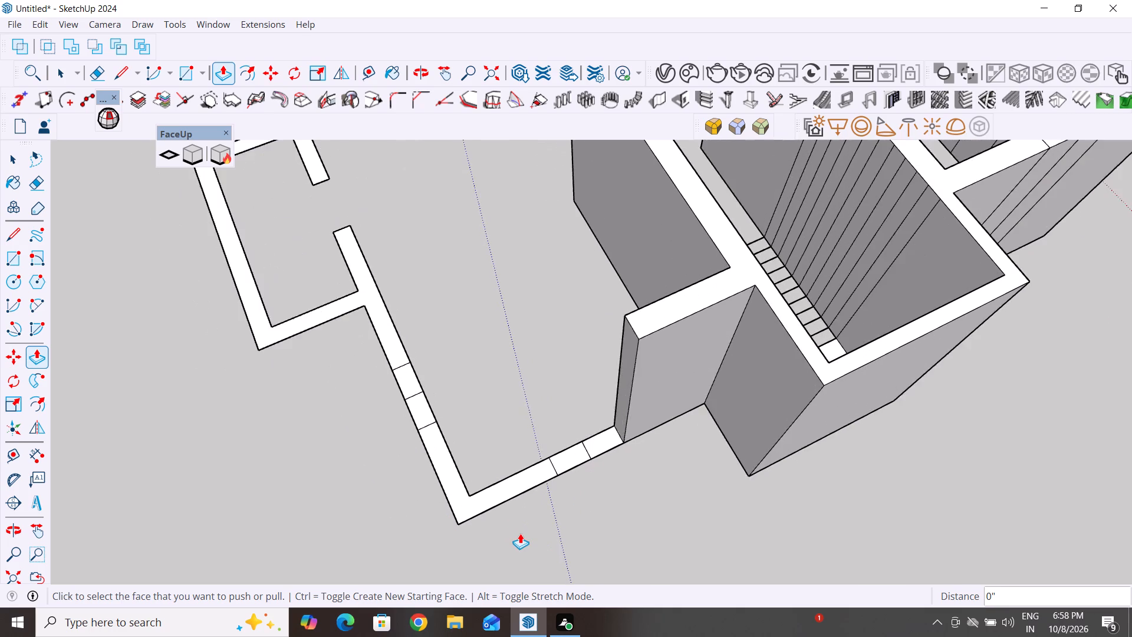
pyautogui.scroll(2, 520, 533)
pyautogui.doubleClick(633, 416)
pyautogui.doubleClick(583, 435)
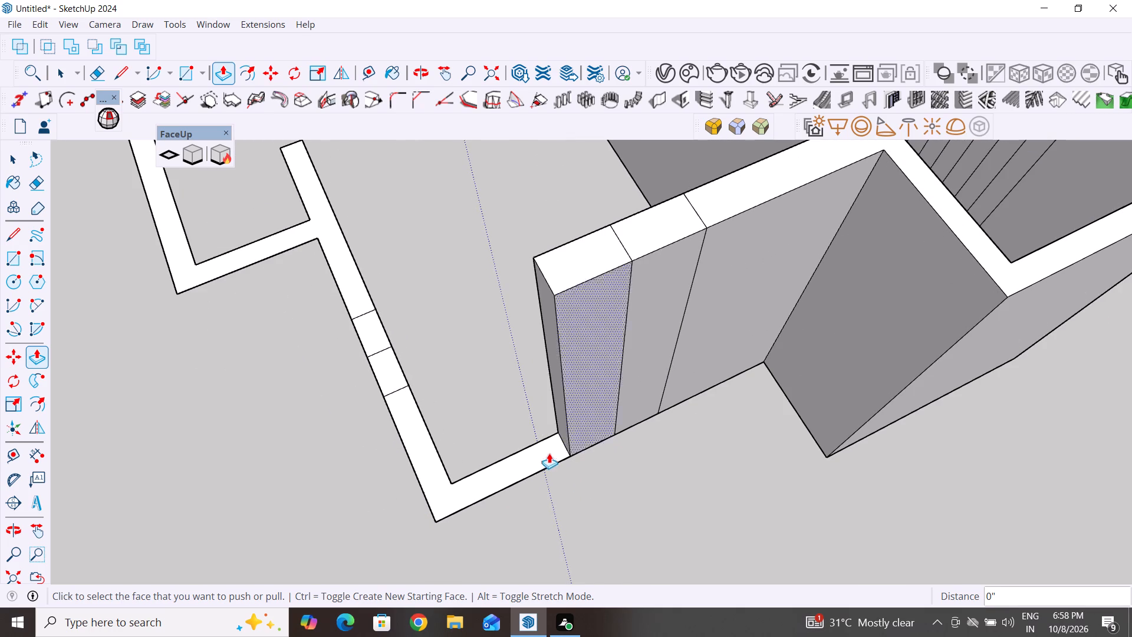
pyautogui.doubleClick(548, 454)
# Extrude the adjoining rear window faces and the connected walls around the projecting rear room to the same height.
pyautogui.moveTo(464, 473); pyautogui.dragTo(744, 319, button='middle')
pyautogui.scroll(-4, 607, 400)
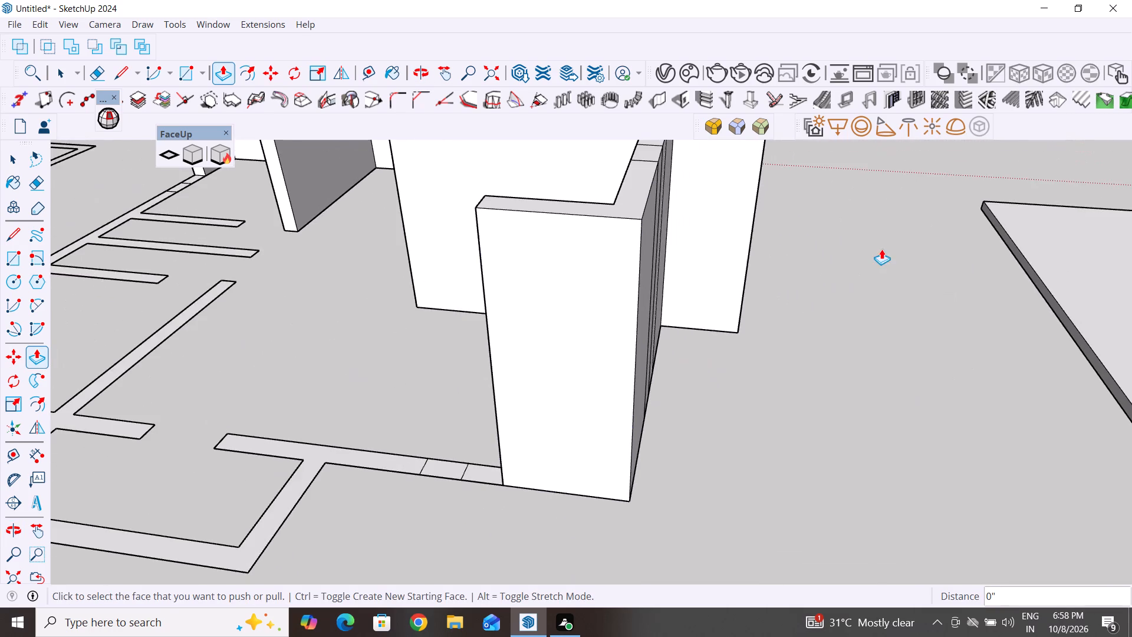
pyautogui.scroll(-5, 858, 260)
pyautogui.moveTo(901, 274); pyautogui.dragTo(901, 395, button='middle')
pyautogui.scroll(5, 463, 544)
pyautogui.moveTo(735, 442); pyautogui.dragTo(748, 472, button='middle')
pyautogui.scroll(5, 735, 437)
pyautogui.doubleClick(730, 383)
pyautogui.doubleClick(649, 371)
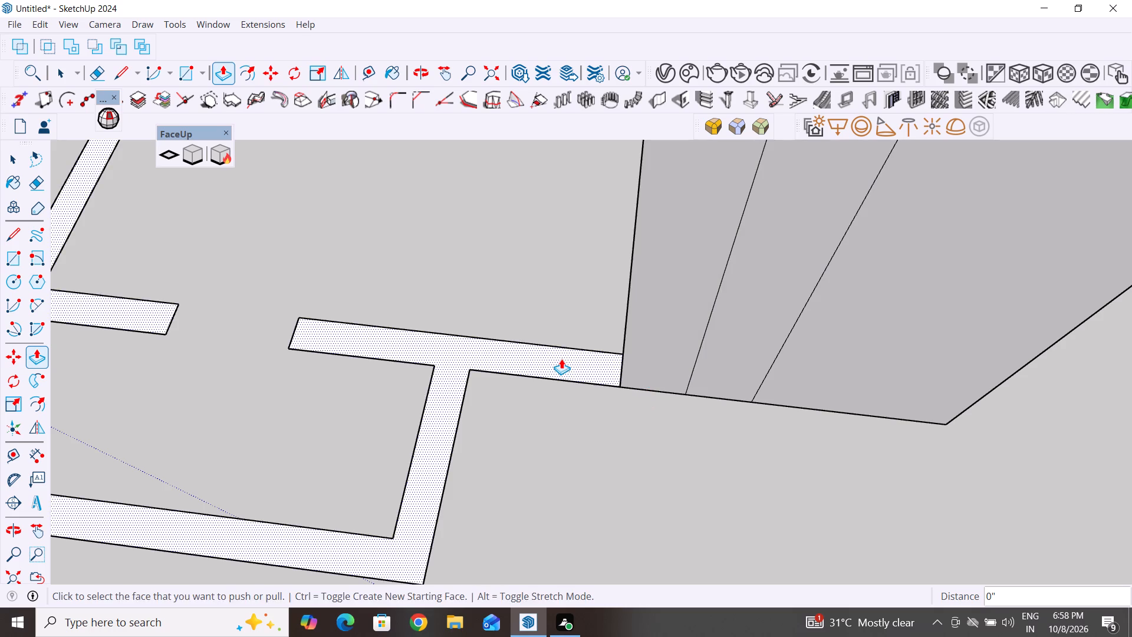
pyautogui.doubleClick(561, 359)
# Extrude the two window faces past the projecting room and the far rear corner wall face to the same height.
pyautogui.scroll(-17, 832, 431)
pyautogui.moveTo(618, 462); pyautogui.dragTo(880, 400, button='middle')
pyautogui.moveTo(698, 377); pyautogui.dragTo(722, 470, button='middle')
pyautogui.scroll(11, 602, 405)
pyautogui.doubleClick(639, 375)
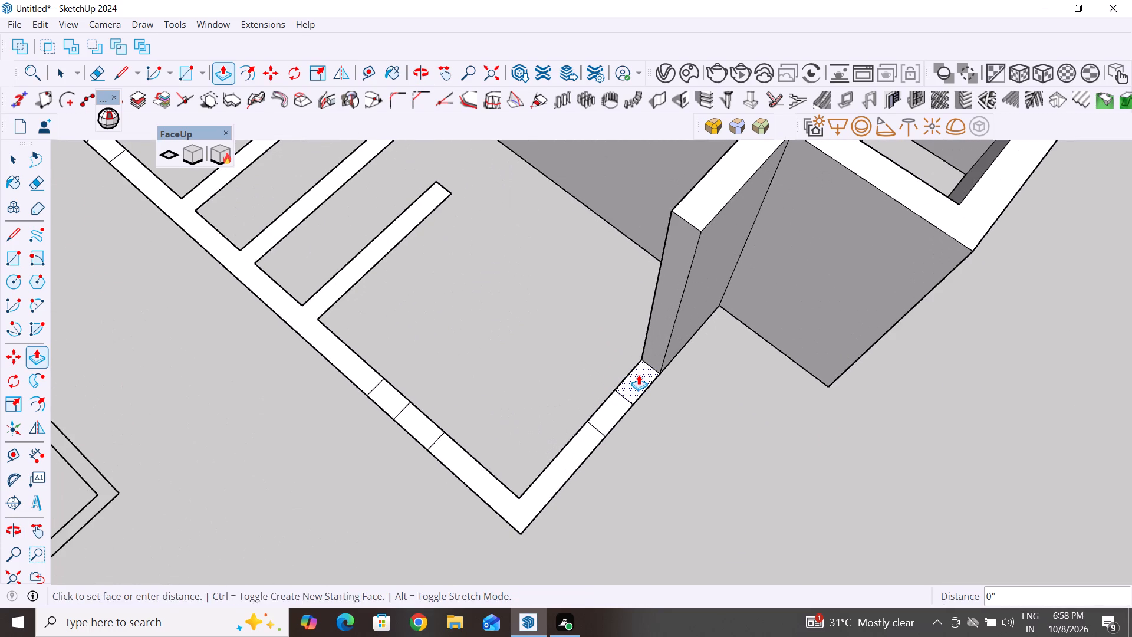
pyautogui.doubleClick(617, 403)
pyautogui.doubleClick(585, 441)
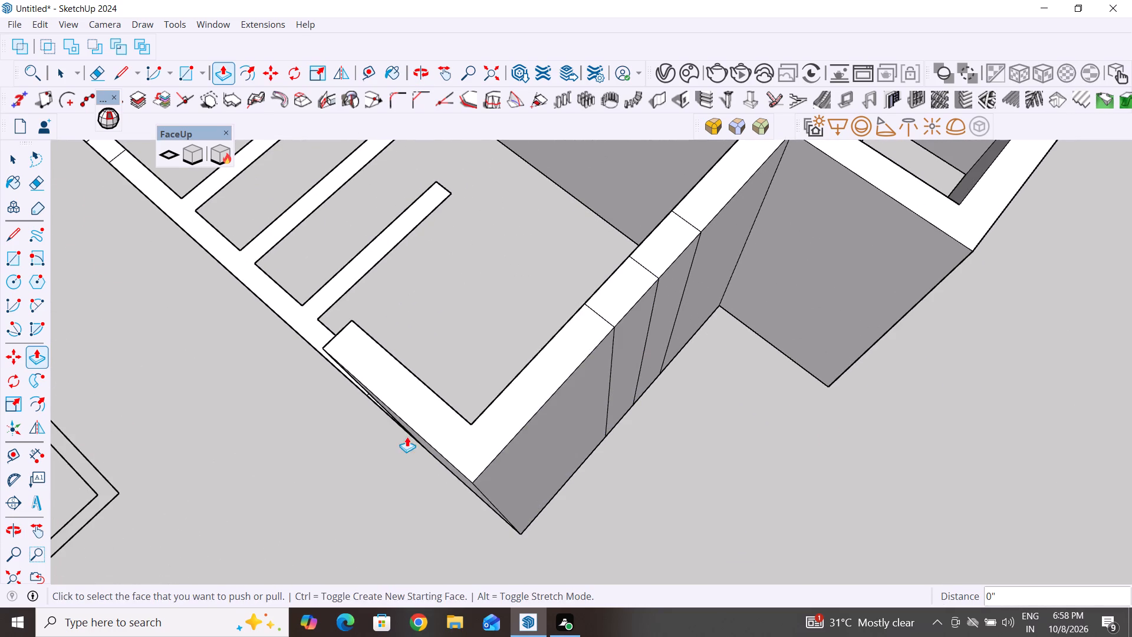
# Extrude the two window faces near the rear corner and the long outer wall with its three partitions to the same height.
pyautogui.moveTo(422, 466); pyautogui.dragTo(695, 319, button='middle')
pyautogui.scroll(-10, 686, 373)
pyautogui.moveTo(841, 295); pyautogui.dragTo(831, 366, button='middle')
pyautogui.scroll(2, 646, 495)
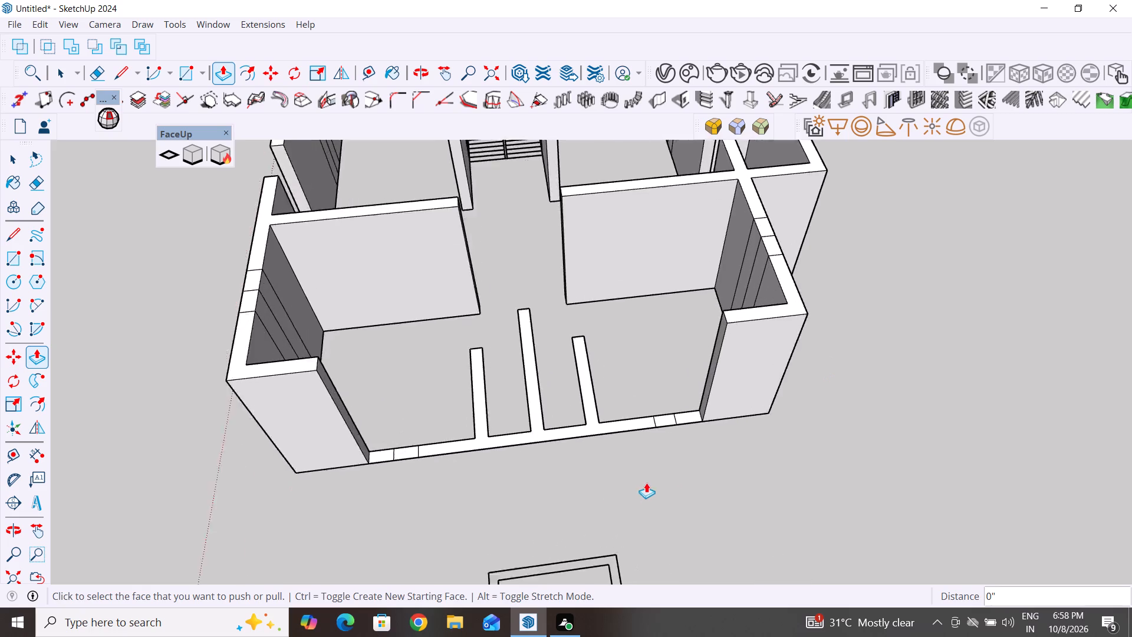
pyautogui.scroll(5, 646, 482)
pyautogui.moveTo(724, 440); pyautogui.dragTo(721, 469, button='middle')
pyautogui.doubleClick(700, 400)
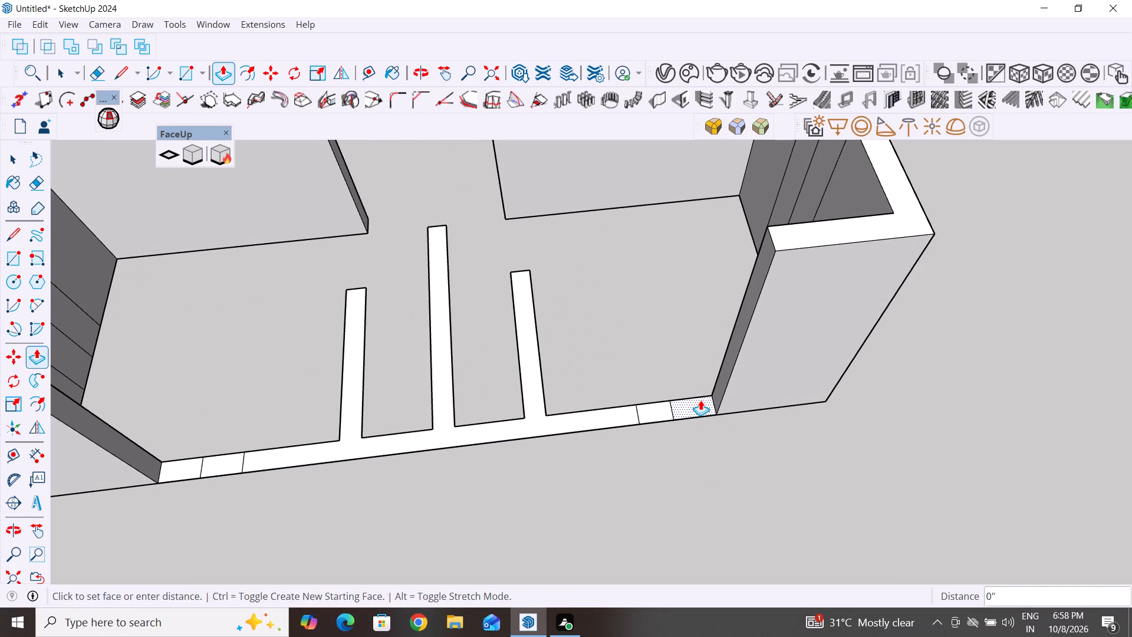
pyautogui.doubleClick(656, 406)
pyautogui.doubleClick(574, 419)
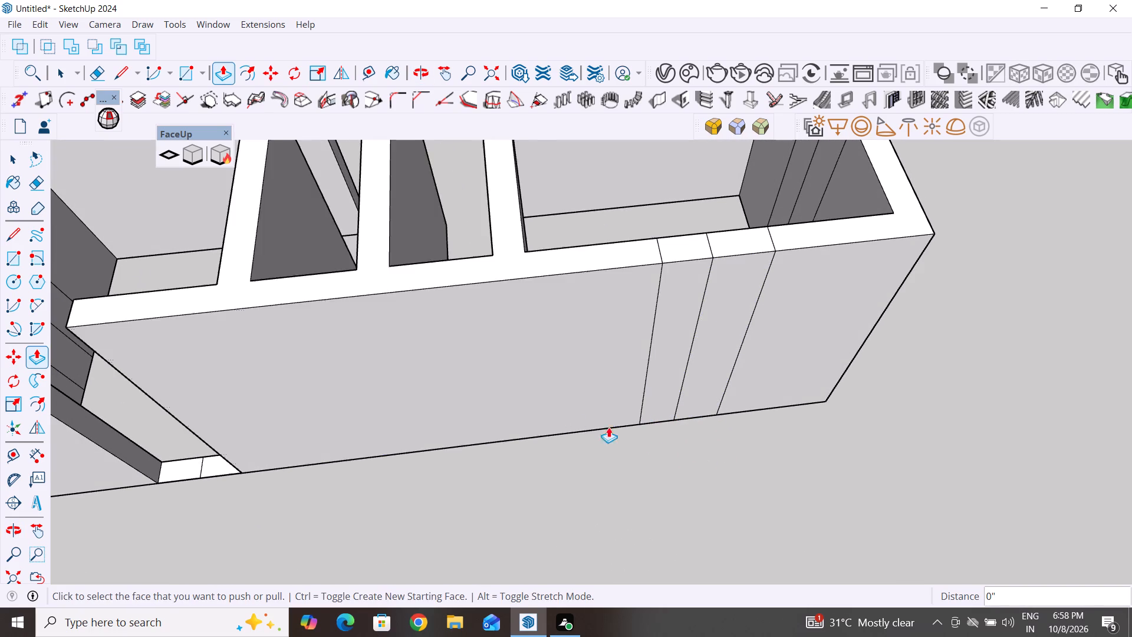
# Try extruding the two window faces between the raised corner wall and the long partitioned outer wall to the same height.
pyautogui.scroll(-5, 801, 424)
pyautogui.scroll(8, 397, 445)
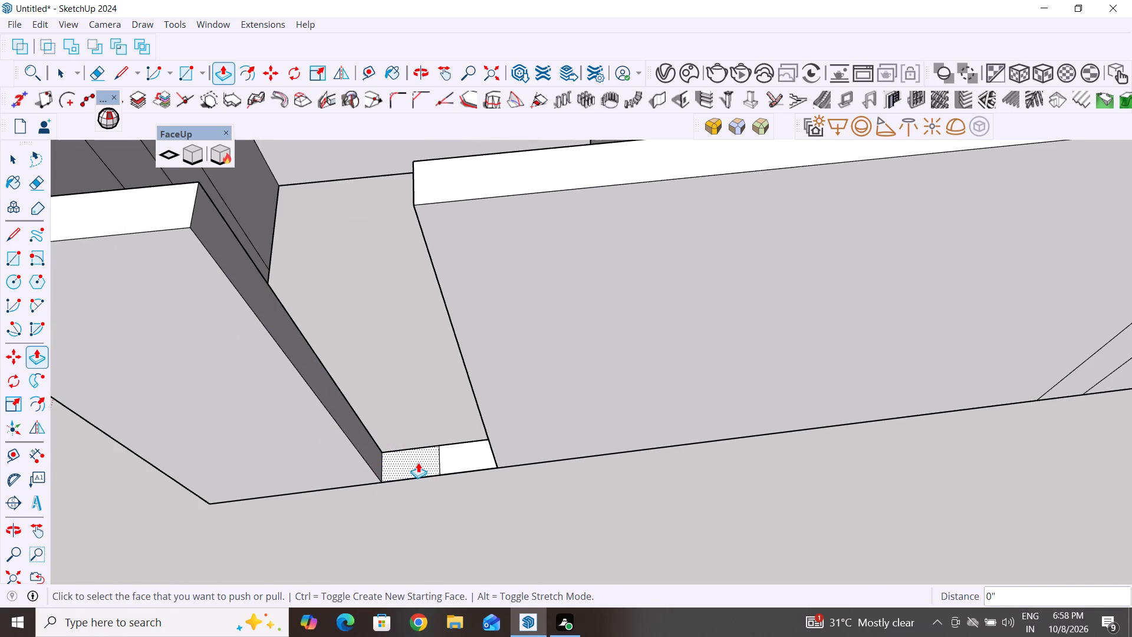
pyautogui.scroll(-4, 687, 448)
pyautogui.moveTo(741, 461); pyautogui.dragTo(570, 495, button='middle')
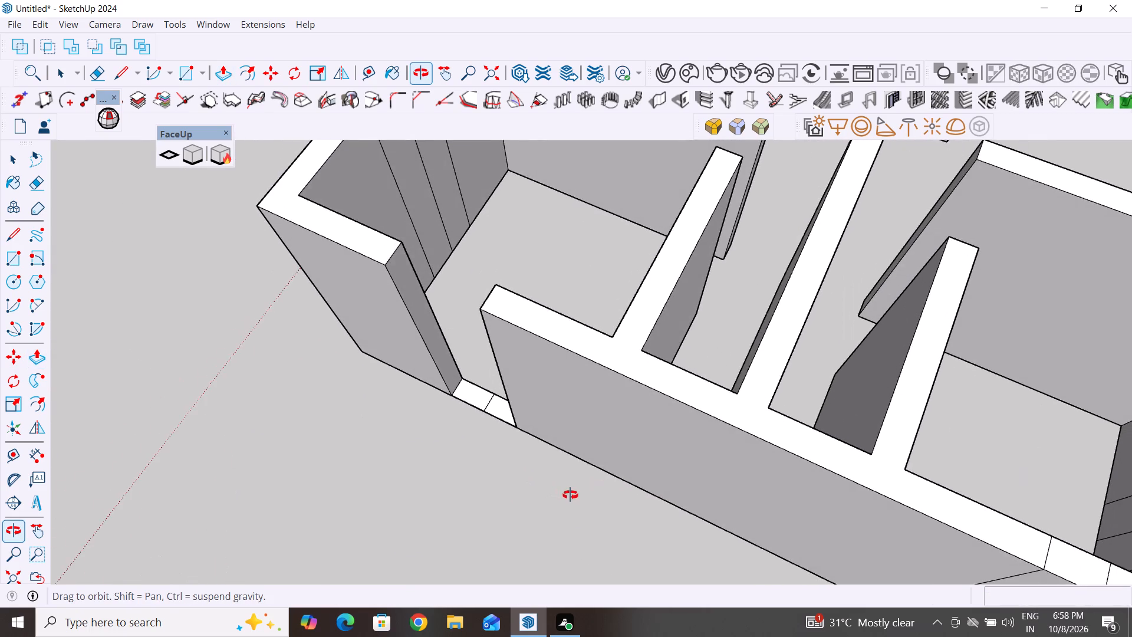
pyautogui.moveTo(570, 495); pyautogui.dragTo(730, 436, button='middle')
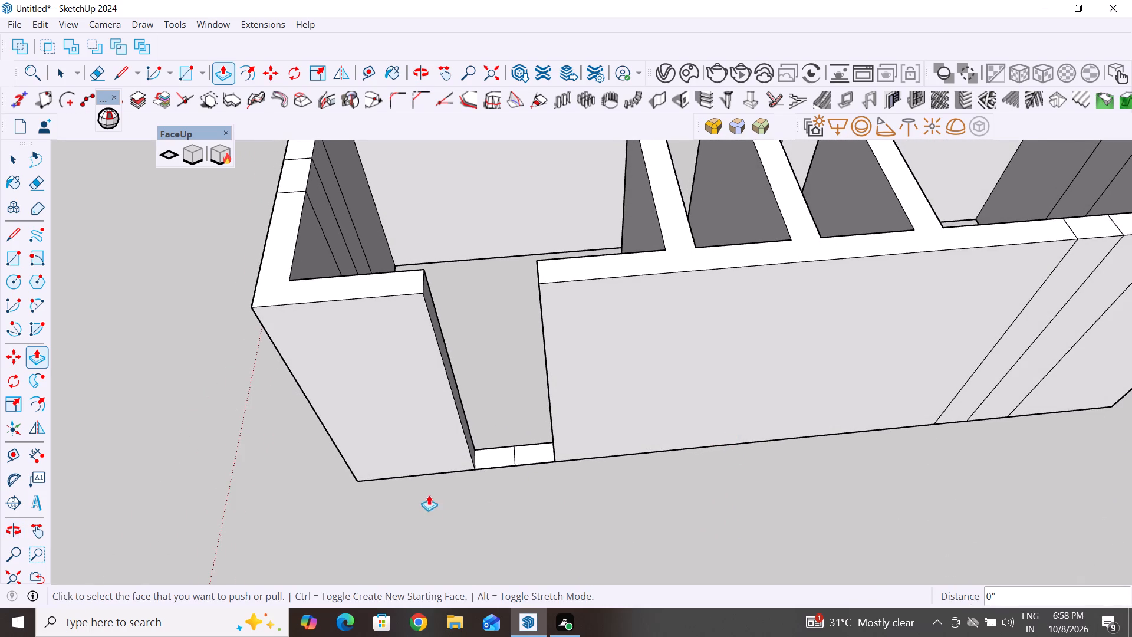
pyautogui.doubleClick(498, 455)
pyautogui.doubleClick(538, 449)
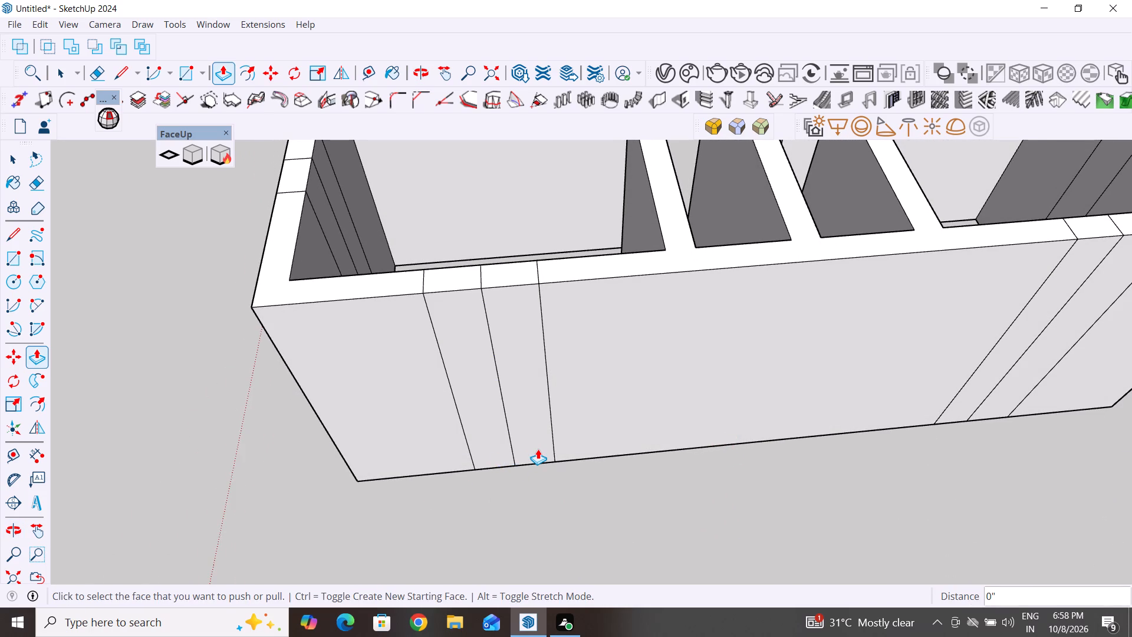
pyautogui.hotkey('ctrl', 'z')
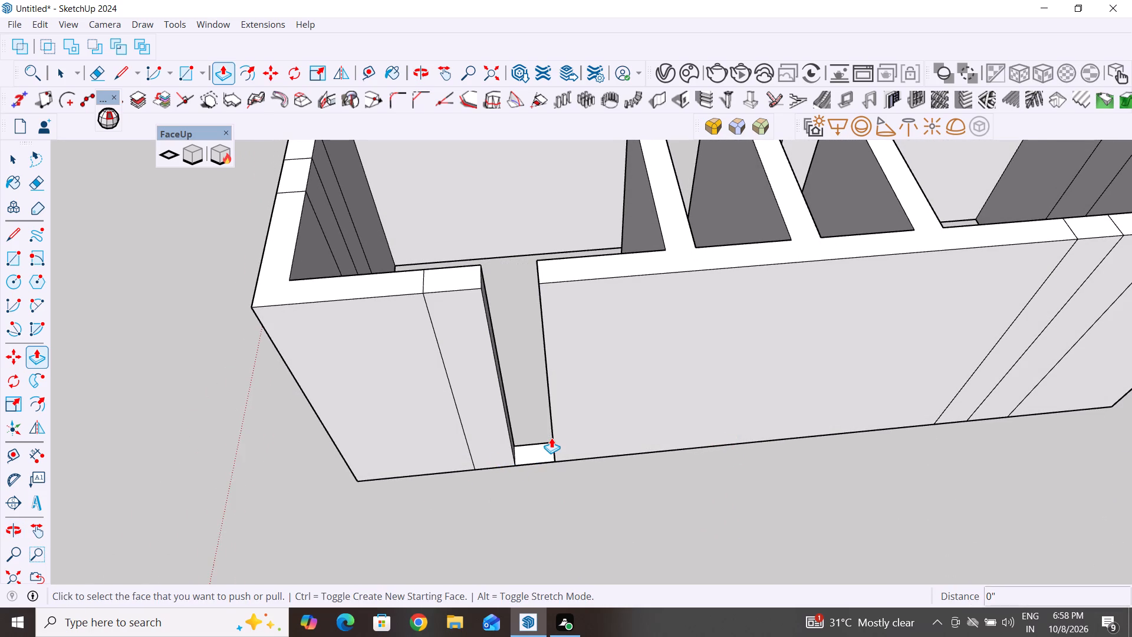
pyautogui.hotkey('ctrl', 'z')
# Undo the wall and window face extrusions on the staircase plan until only the first corner wall is left raised.
pyautogui.scroll(7, 548, 435)
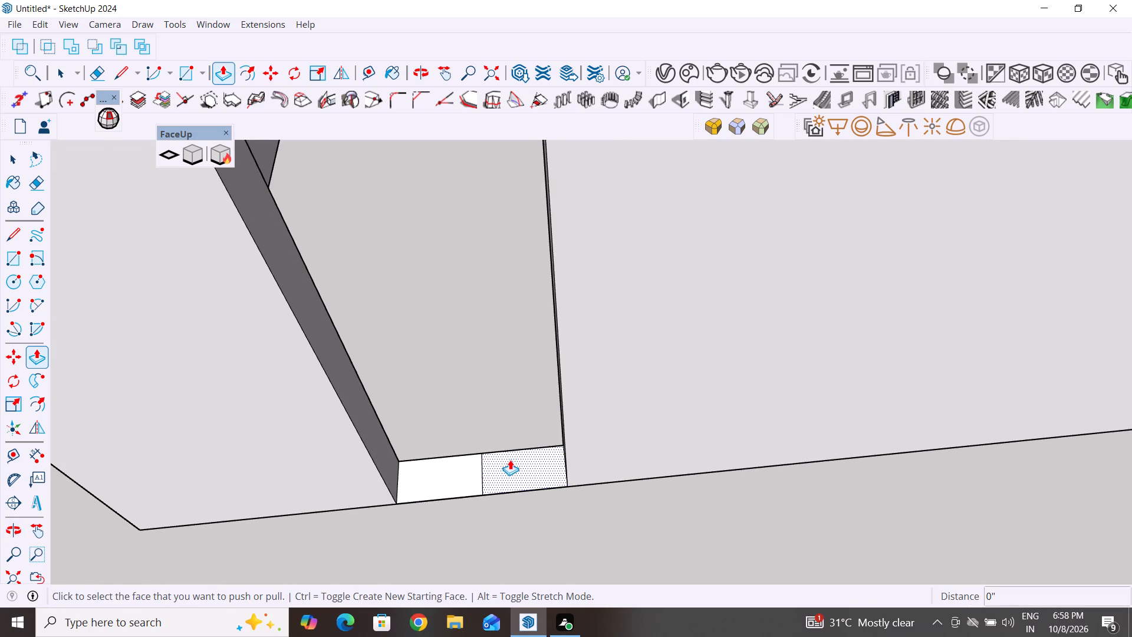
pyautogui.keyDown('ctrl'); pyautogui.click(514, 462); pyautogui.keyUp('ctrl')
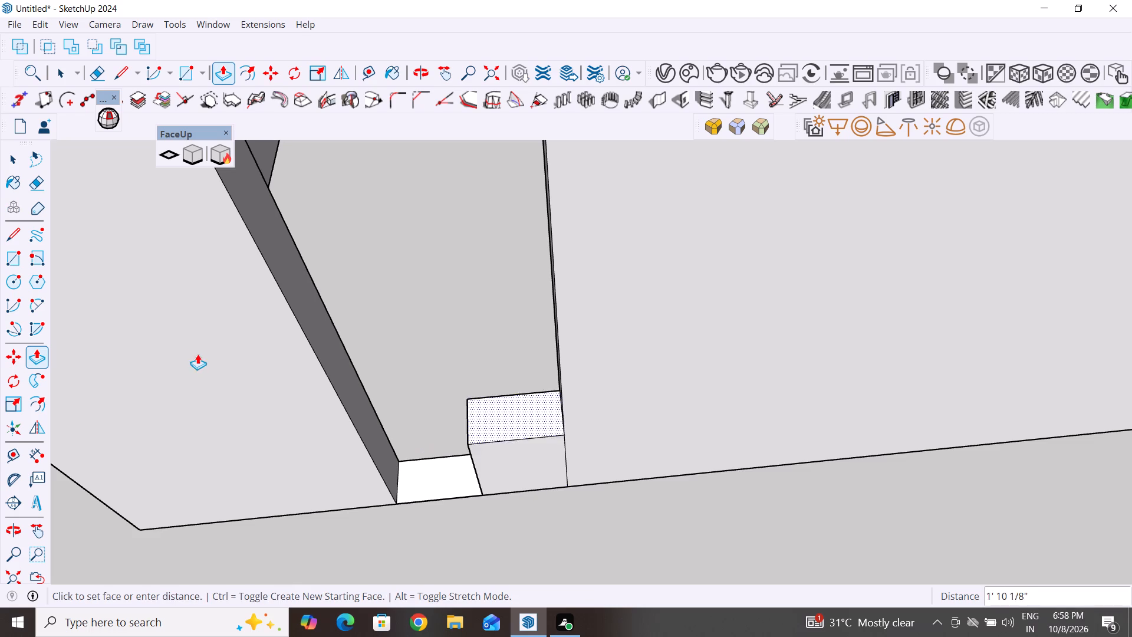
pyautogui.hotkey('ctrl', 'z')
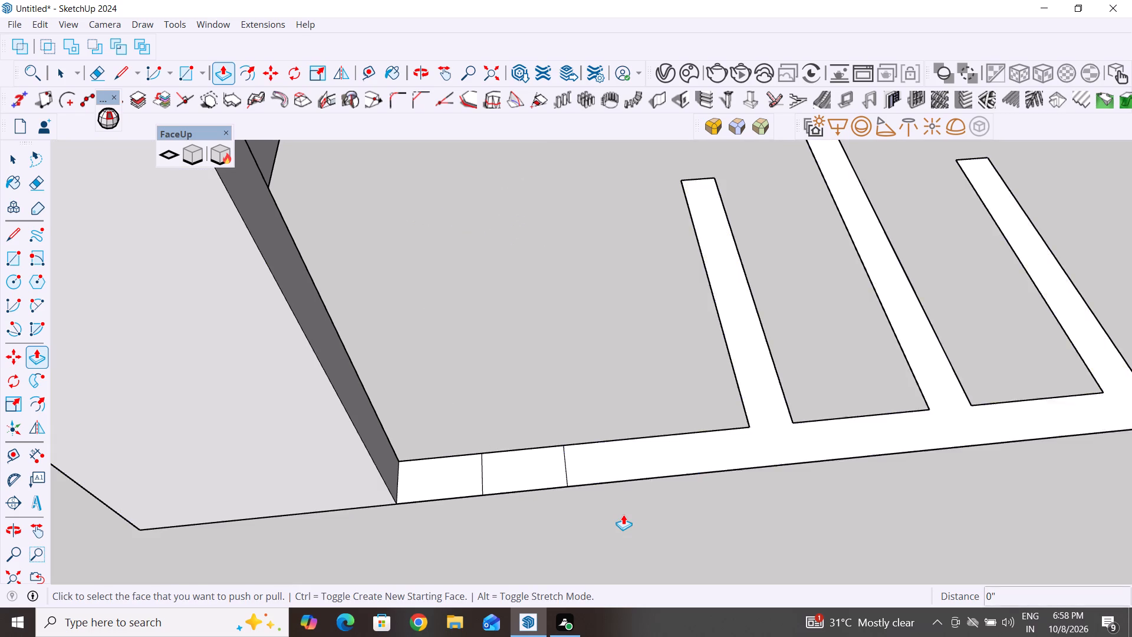
pyautogui.scroll(-18, 623, 514)
pyautogui.hotkey('ctrl', 'z')
pyautogui.hotkey('ctrl', 'z')
pyautogui.hotkey('ctrl', 'z')
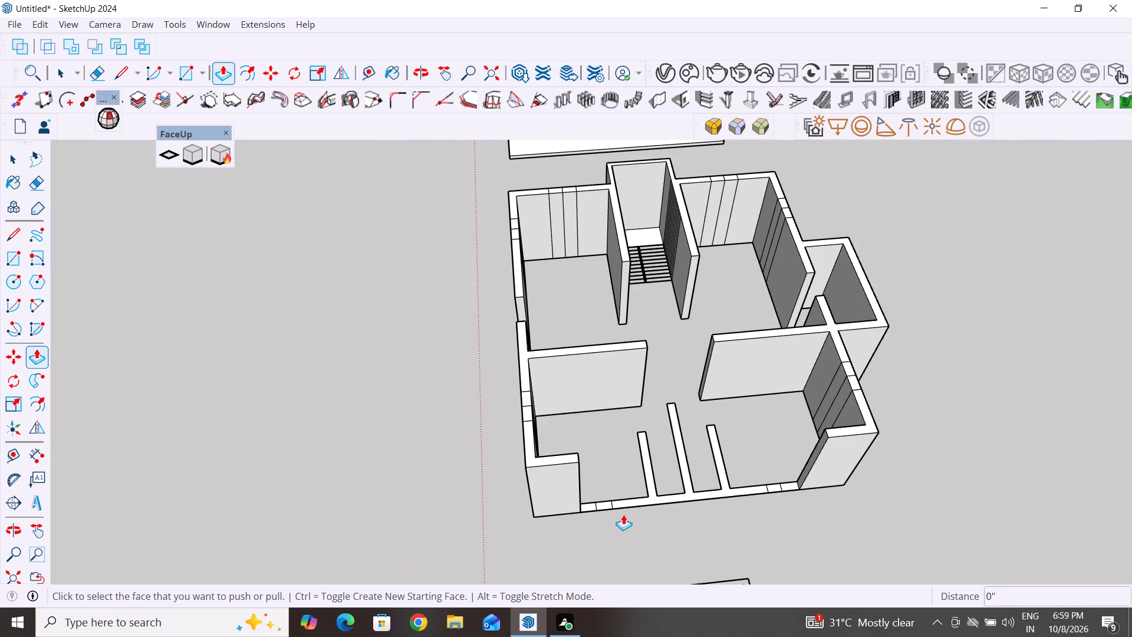
pyautogui.hotkey('ctrl', 'z')
pyautogui.hotkey('ctrl', 'z')
pyautogui.hotkey('ctrl', 'z')
pyautogui.hotkey('ctrl', 'z')
pyautogui.hotkey('ctrl', 'z')
pyautogui.keyDown('ctrl'); pyautogui.click(623, 514); pyautogui.keyUp('ctrl')
pyautogui.hotkey('ctrl', 'z')
pyautogui.hotkey('ctrl', 'z')
pyautogui.keyDown('ctrl'); pyautogui.click(623, 514); pyautogui.keyUp('ctrl')
pyautogui.hotkey('ctrl', 'z')
pyautogui.hotkey('ctrl', 'z')
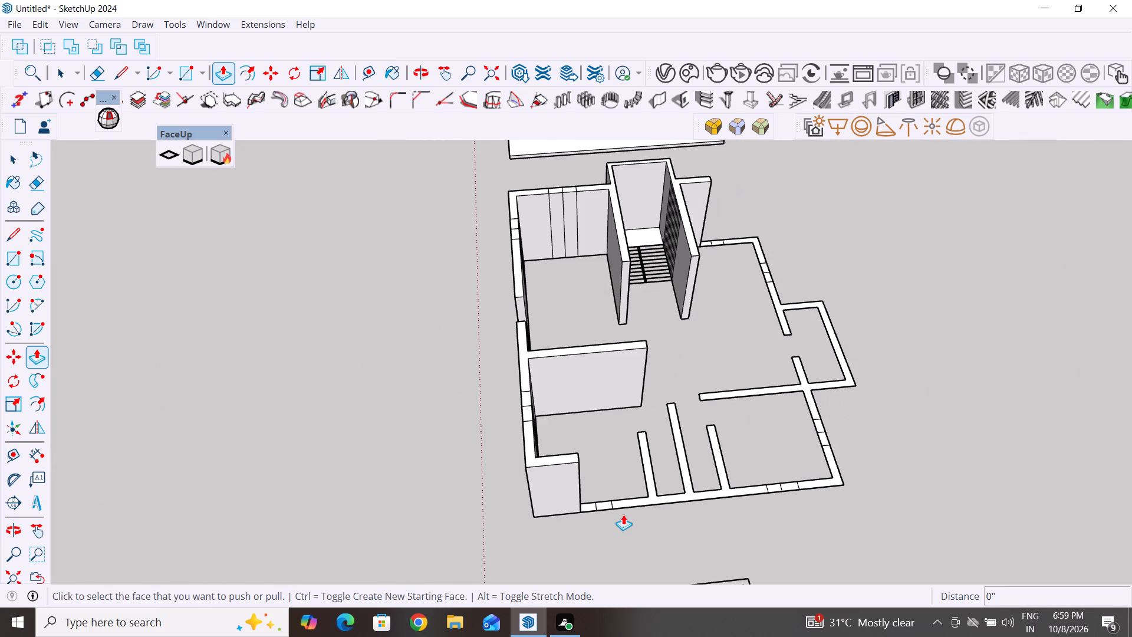
pyautogui.hotkey('ctrl', 'z')
pyautogui.hotkey('ctrl', 'z')
pyautogui.hotkey('ctrl', 'z')
pyautogui.hotkey('ctrl', 'z')
pyautogui.hotkey('ctrl', 'z')
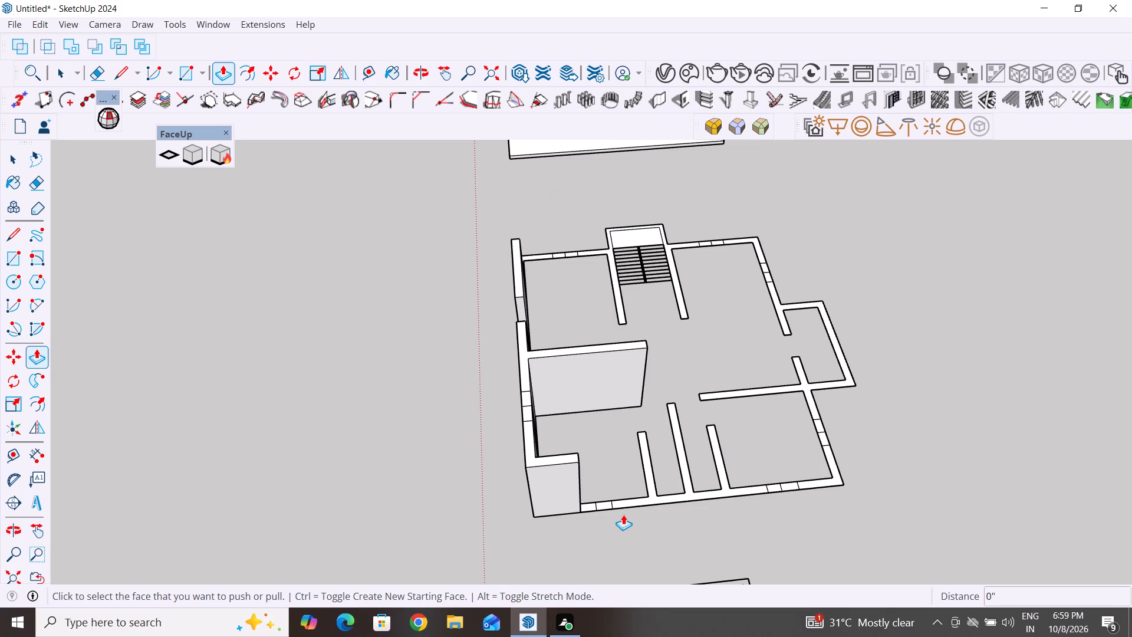
pyautogui.hotkey('ctrl', 'z')
pyautogui.hotkey('ctrl', 'z')
pyautogui.hotkey('ctrl', 'z')
pyautogui.hotkey('ctrl', 'z')
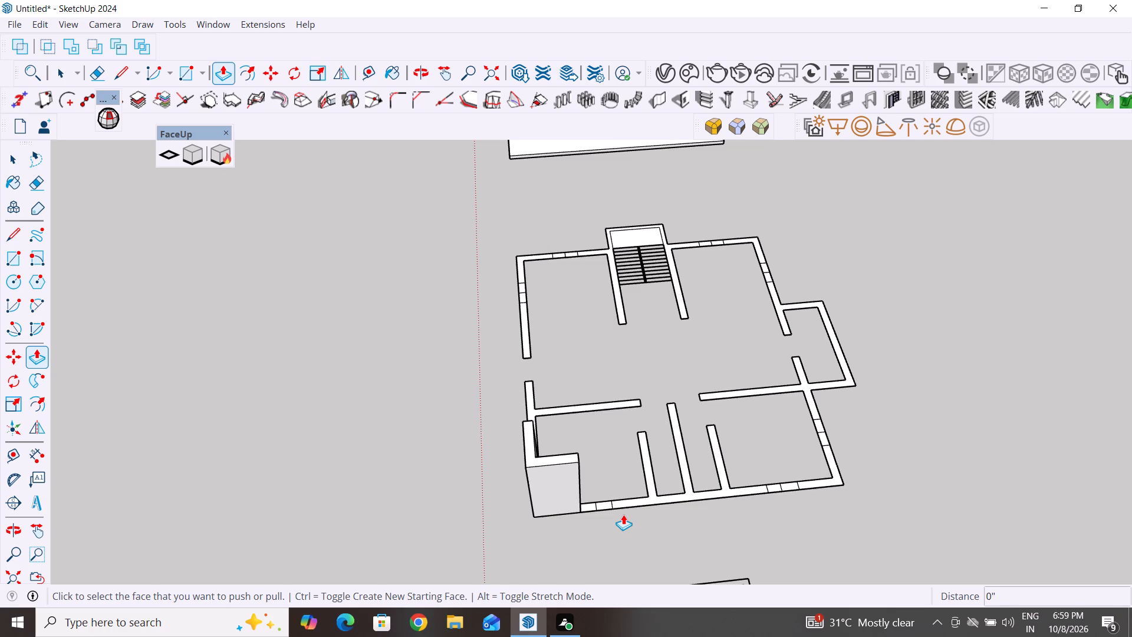
# Delete the middle dividing line of the window beside the raised corner wall to merge its two faces into one.
pyautogui.moveTo(717, 517); pyautogui.dragTo(981, 488, button='middle')
pyautogui.scroll(4, 631, 481)
pyautogui.moveTo(755, 498); pyautogui.dragTo(901, 532, button='middle')
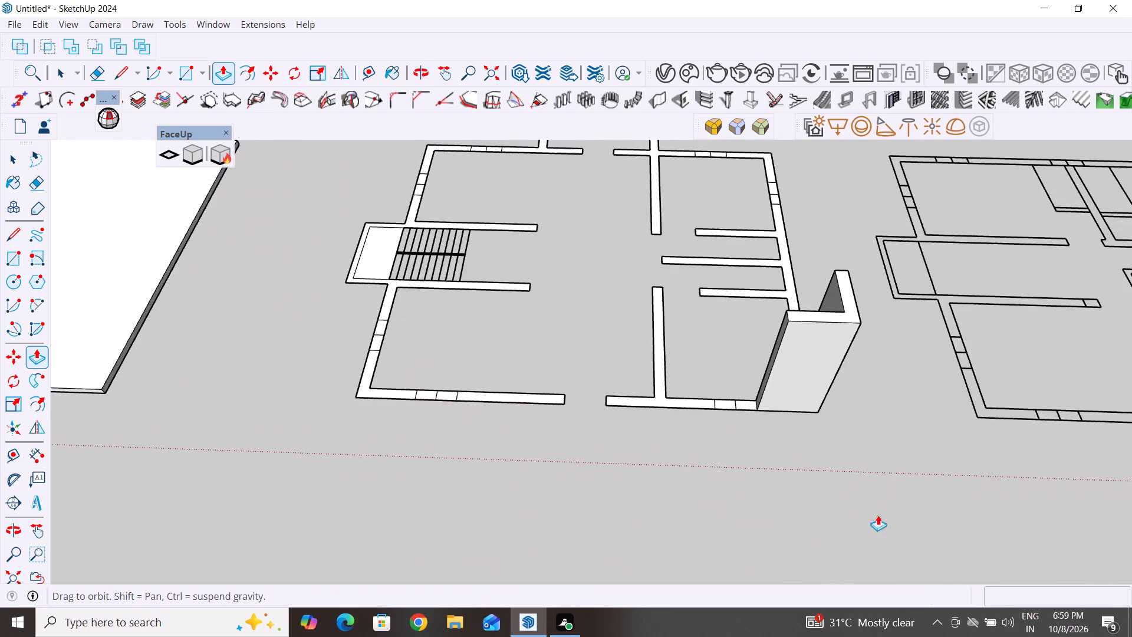
pyautogui.click(14, 159)
pyautogui.scroll(3, 757, 469)
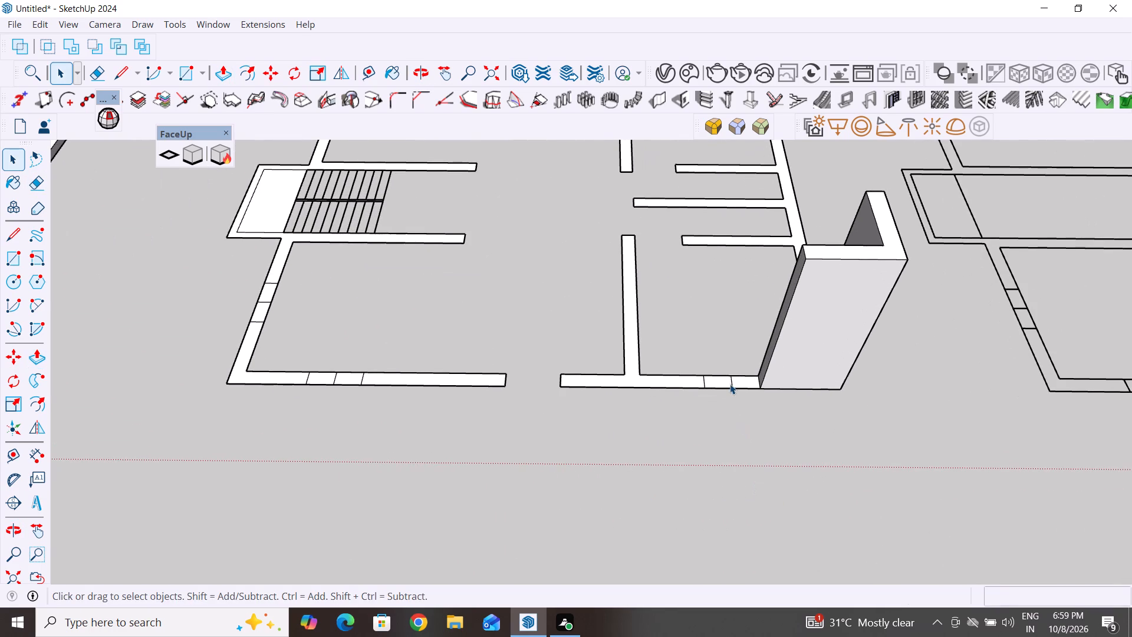
pyautogui.click(731, 382)
pyautogui.press('Delete')
# Extrude the merged window face beside the raised corner wall up by 3'.
pyautogui.moveTo(745, 418); pyautogui.dragTo(784, 512, button='middle')
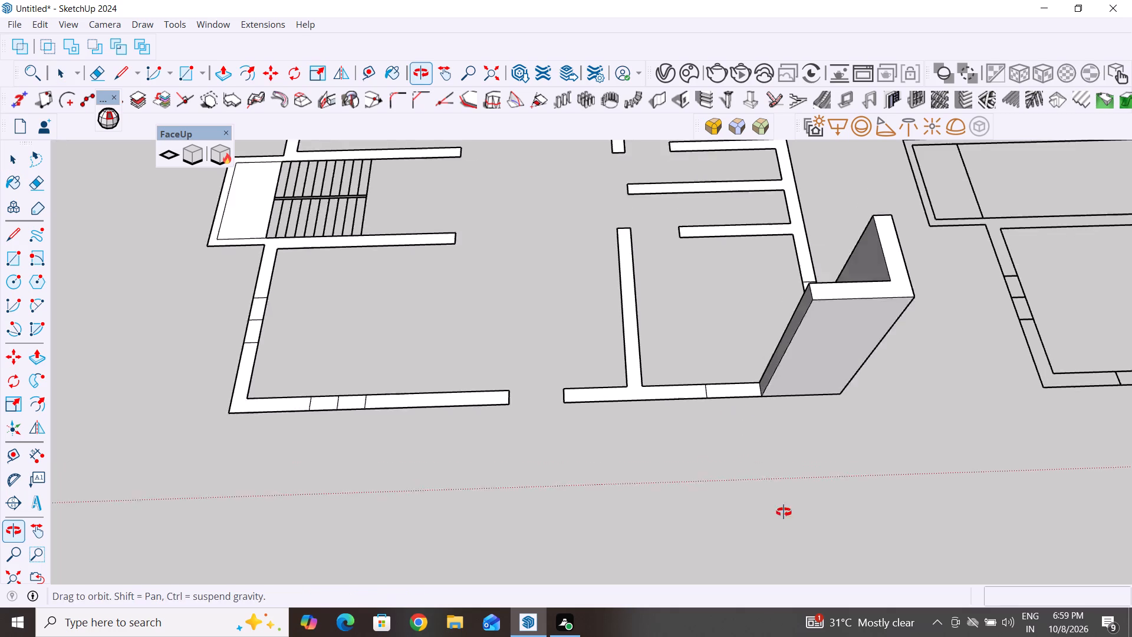
pyautogui.moveTo(784, 512); pyautogui.dragTo(793, 552, button='middle')
pyautogui.scroll(4, 770, 429)
pyautogui.moveTo(771, 436); pyautogui.dragTo(716, 314, button='middle')
pyautogui.scroll(4, 764, 388)
pyautogui.moveTo(886, 457); pyautogui.dragTo(927, 453, button='middle')
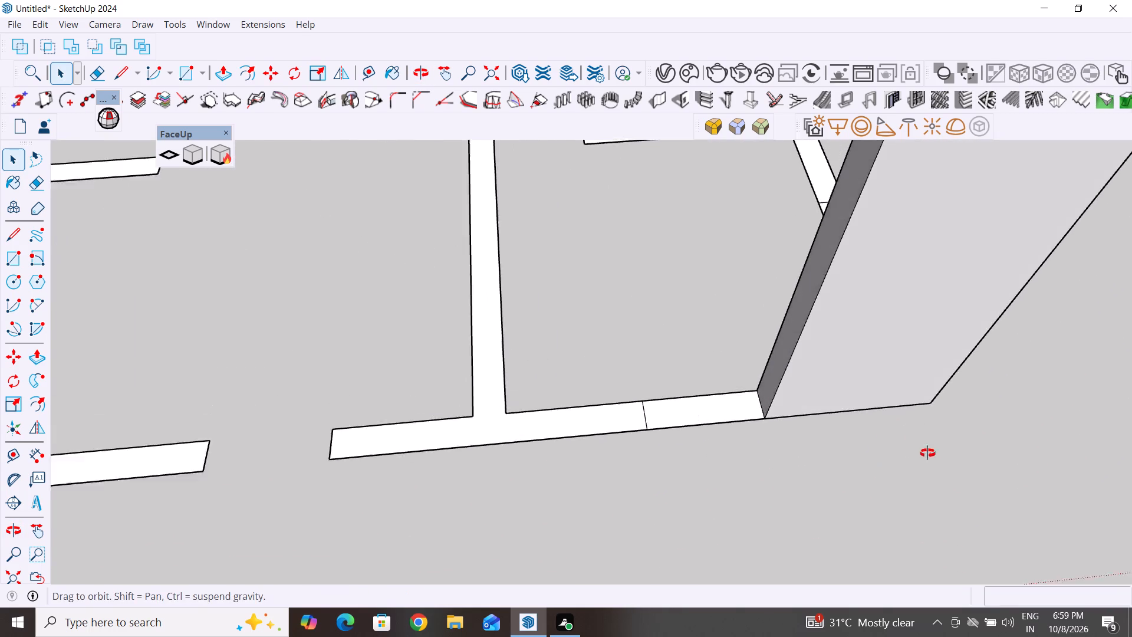
pyautogui.moveTo(927, 453); pyautogui.dragTo(949, 400, button='middle')
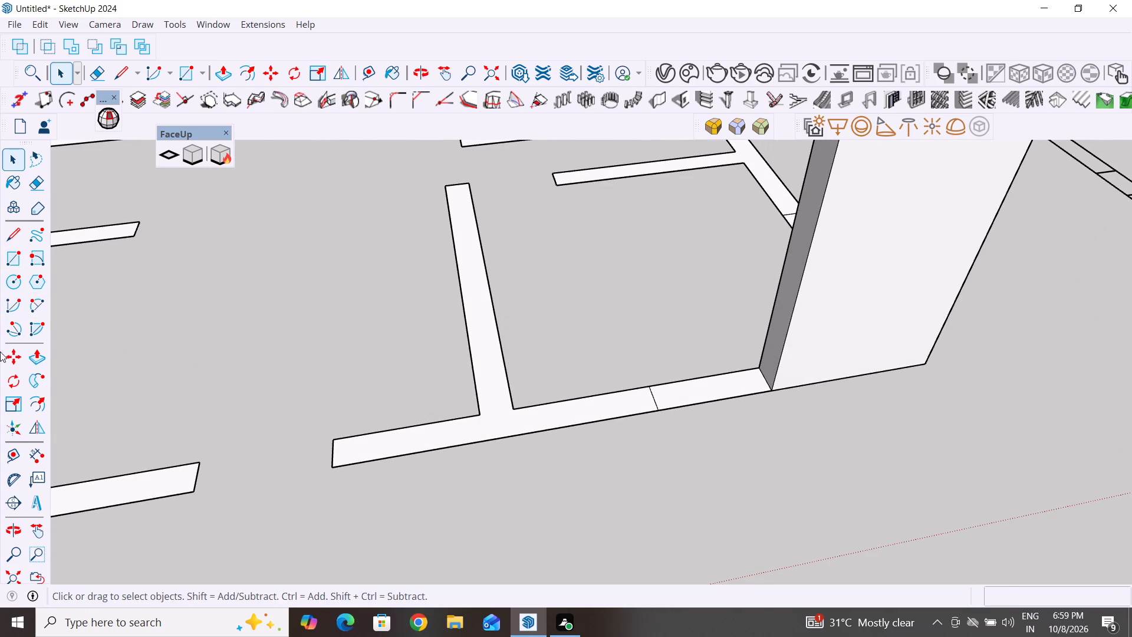
pyautogui.click(40, 358)
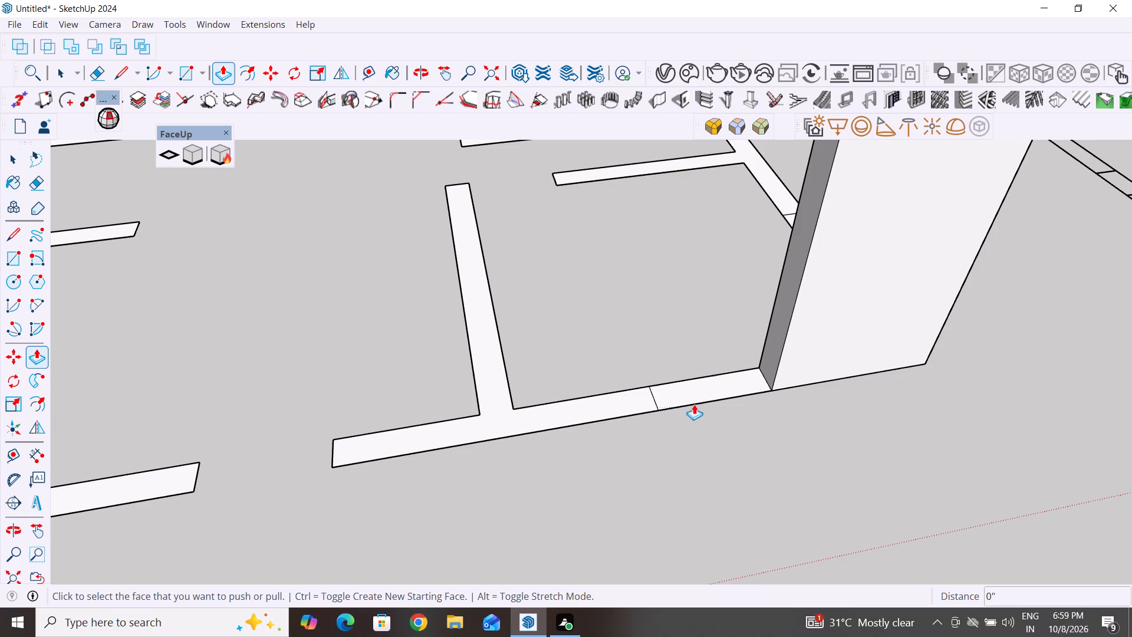
pyautogui.click(708, 386)
pyautogui.write("3'")
pyautogui.press('Return')
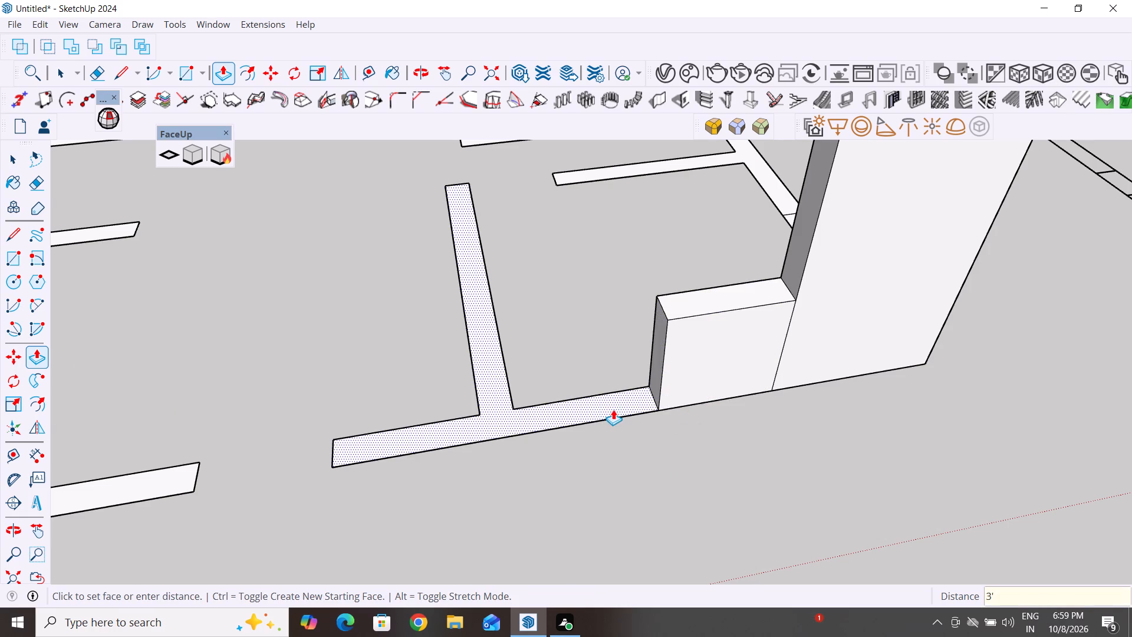
# Extrude the adjoining wall face with its perpendicular partition, next to the raised window sill.
pyautogui.click(621, 397)
pyautogui.click(621, 397)
pyautogui.scroll(-5, 621, 397)
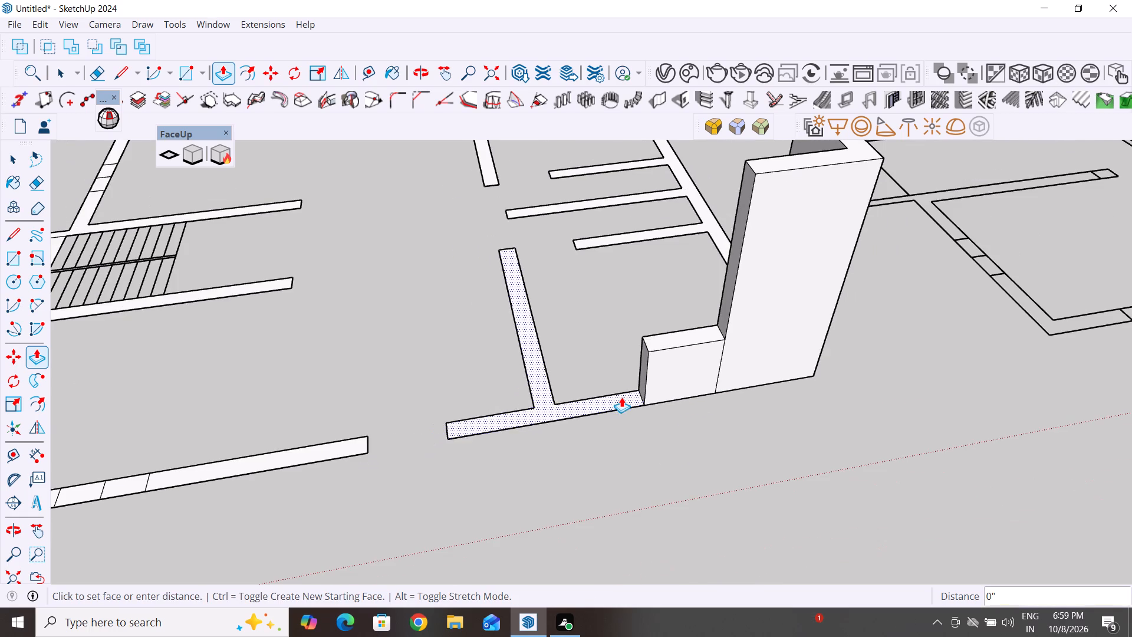
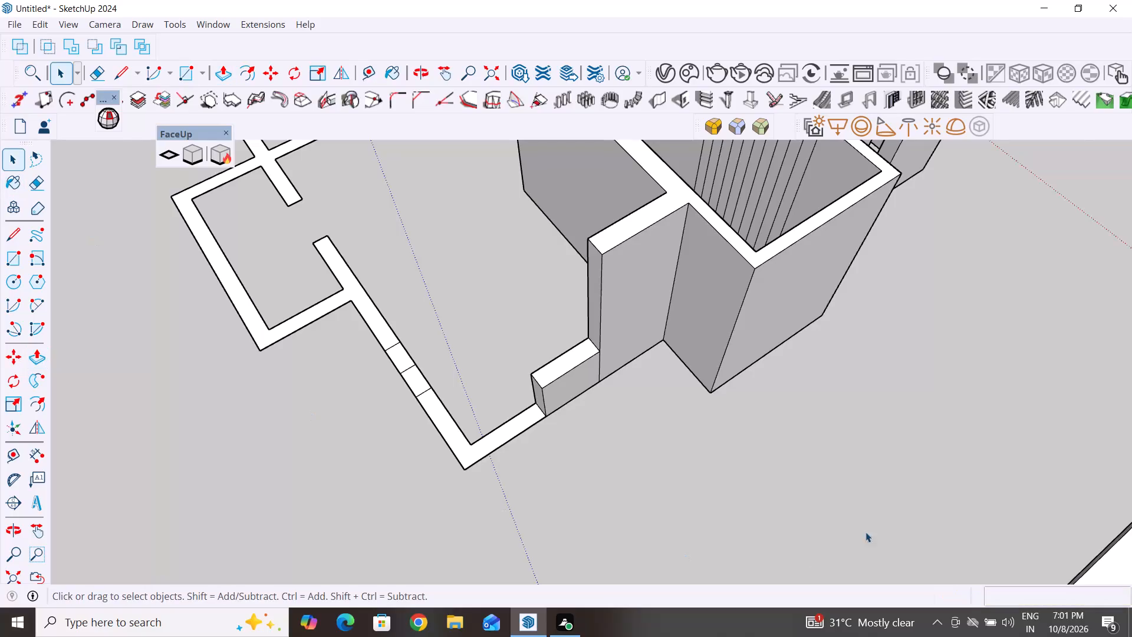
# Push/Pull the L-shaped corner wall face beside the low window wall up 10', level with the neighbouring full-height wall.
pyautogui.moveTo(822, 413); pyautogui.dragTo(738, 338, button='middle')
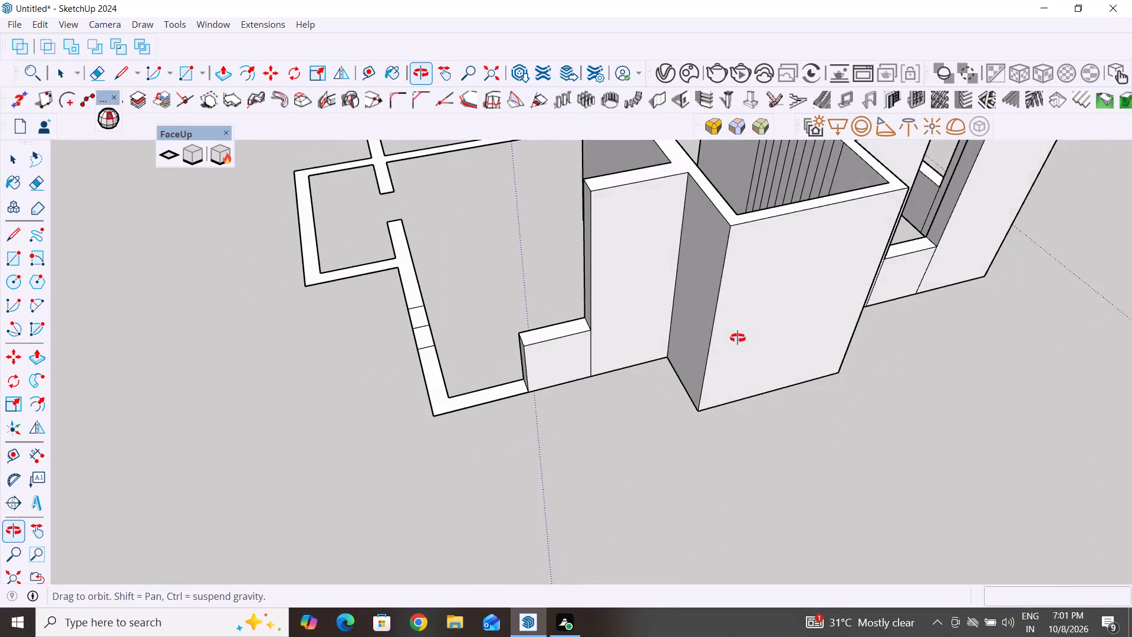
pyautogui.moveTo(738, 338); pyautogui.dragTo(746, 330, button='middle')
pyautogui.scroll(4, 405, 384)
pyautogui.moveTo(485, 393); pyautogui.dragTo(487, 438, button='middle')
pyautogui.click(558, 428)
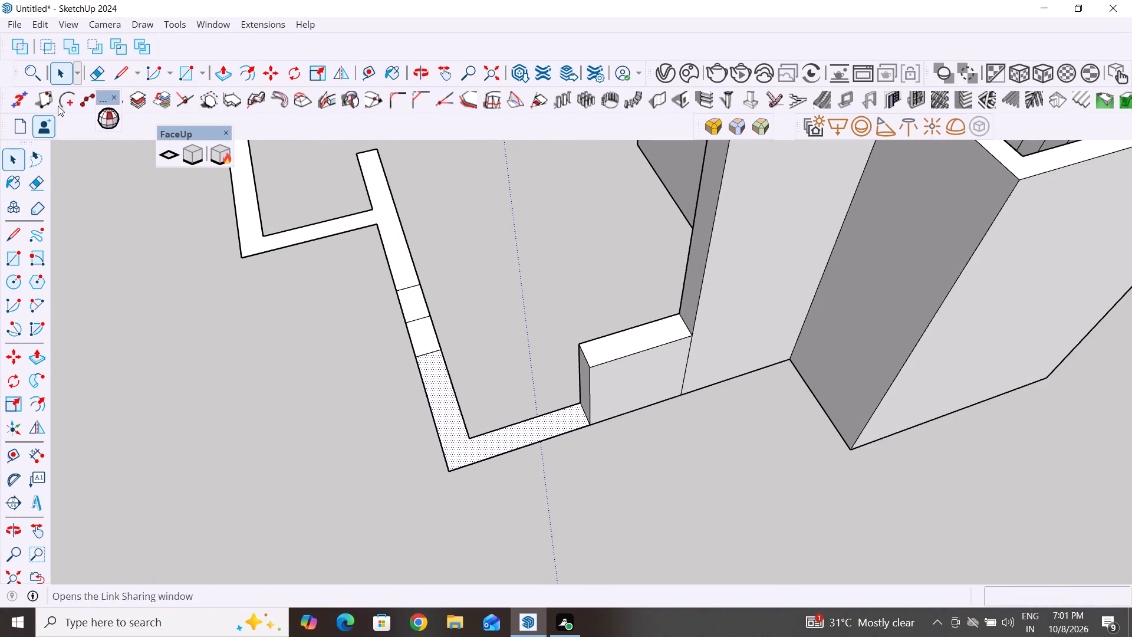
pyautogui.click(231, 72)
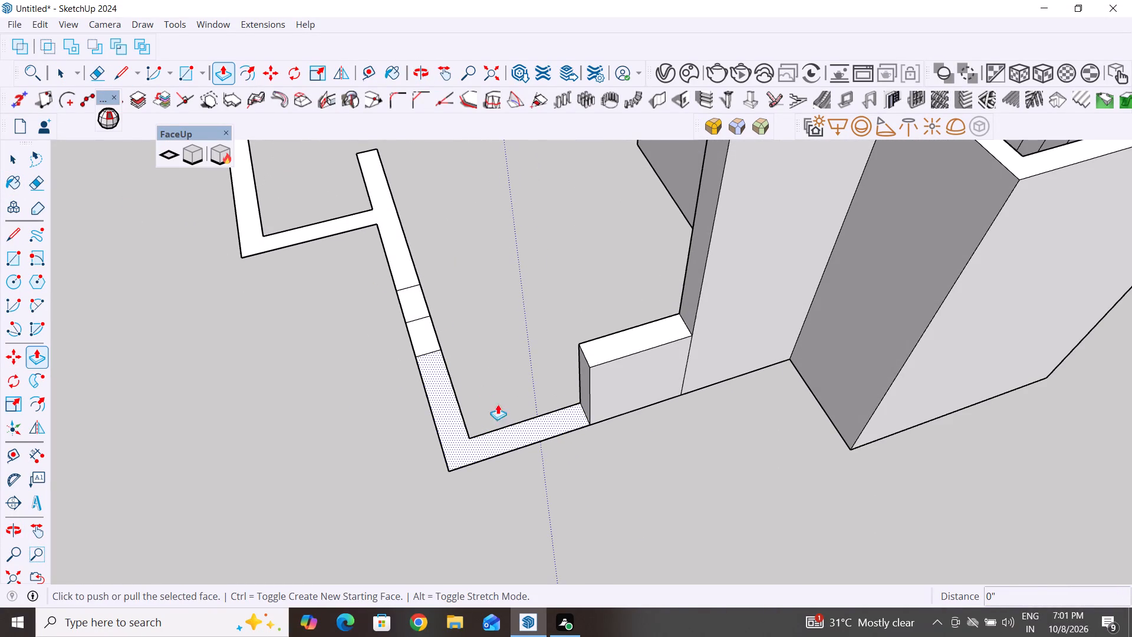
pyautogui.click(536, 424)
pyautogui.scroll(-12, 536, 424)
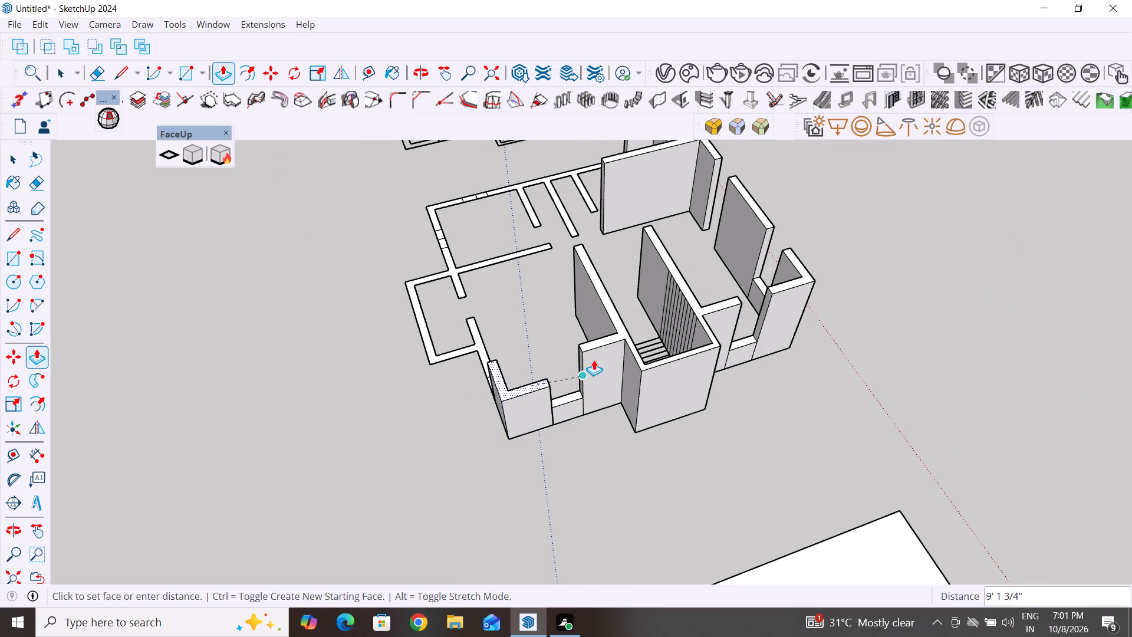
pyautogui.click(585, 347)
# Delete the middle line dividing the window segment next to the newly raised corner wall.
pyautogui.scroll(-6, 745, 399)
pyautogui.moveTo(542, 413); pyautogui.dragTo(809, 397, button='middle')
pyautogui.scroll(9, 641, 350)
pyautogui.moveTo(604, 461); pyautogui.dragTo(755, 487, button='middle')
pyautogui.scroll(4, 760, 487)
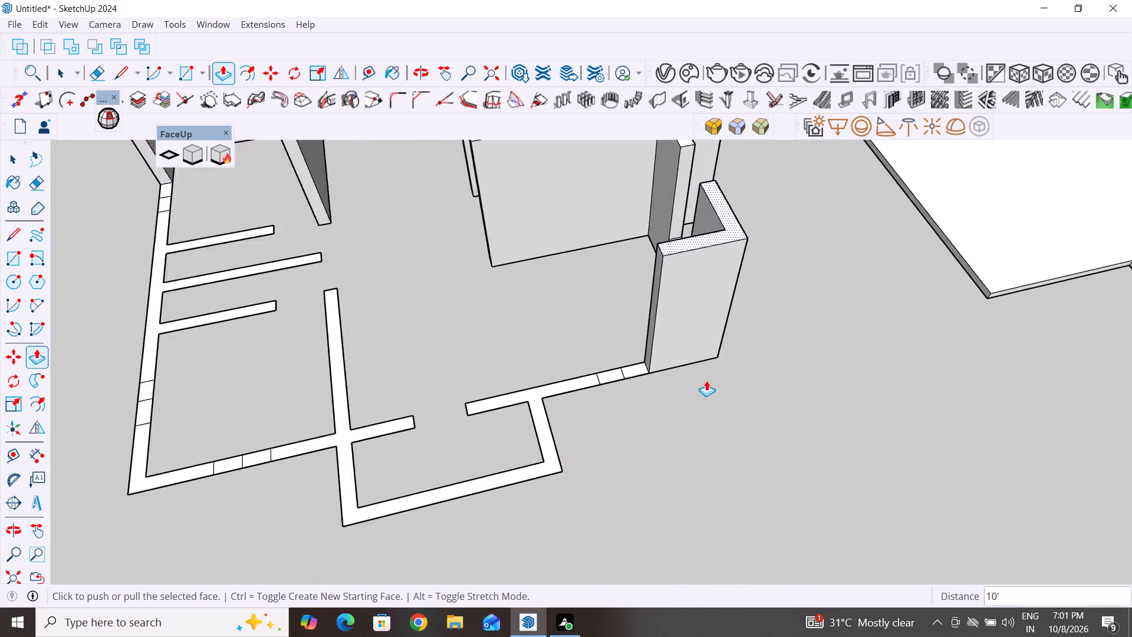
pyautogui.scroll(5, 706, 380)
pyautogui.moveTo(708, 398); pyautogui.dragTo(707, 468, button='middle')
pyautogui.click(18, 157)
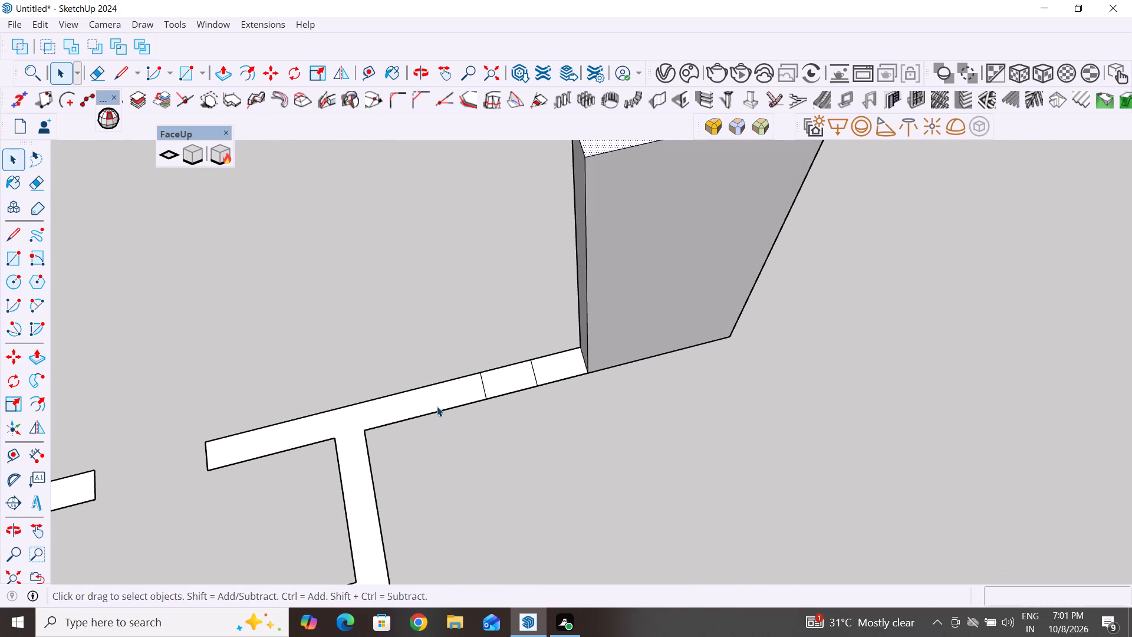
pyautogui.scroll(3, 473, 367)
pyautogui.click(550, 377)
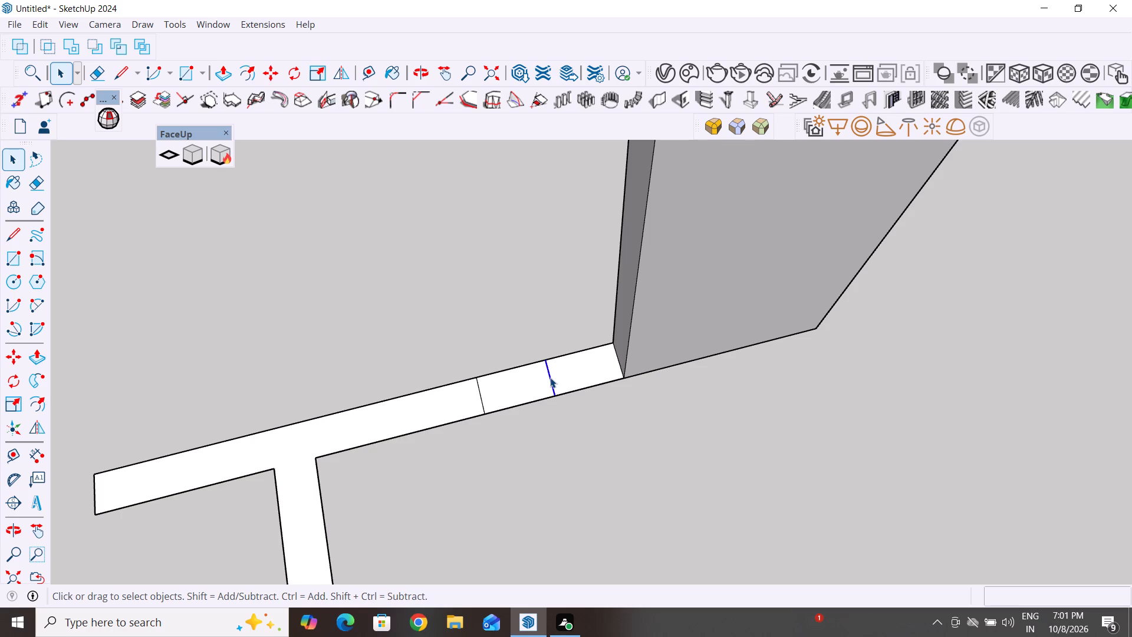
pyautogui.press('Delete')
# Push/Pull the merged window segment up 3' as a sill wall beside the corner wall.
pyautogui.click(37, 358)
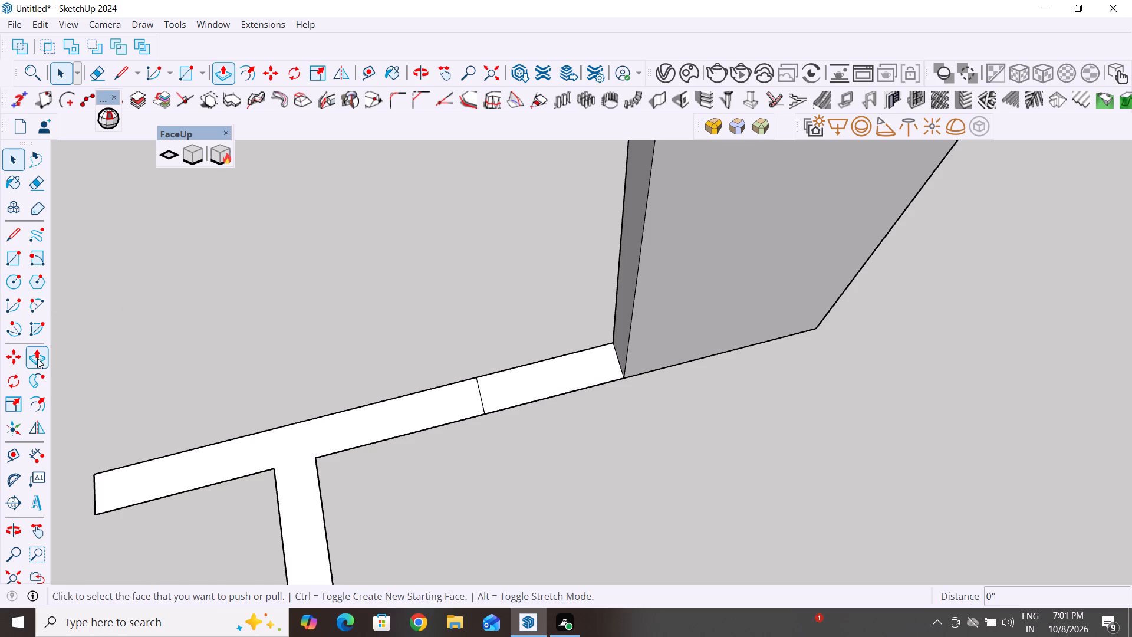
pyautogui.click(536, 387)
pyautogui.write("3'")
pyautogui.press('Return')
# Raise the wall run around the projecting bay level with the corner wall, pulling it up 3' and then another 7'.
pyautogui.scroll(-13, 547, 294)
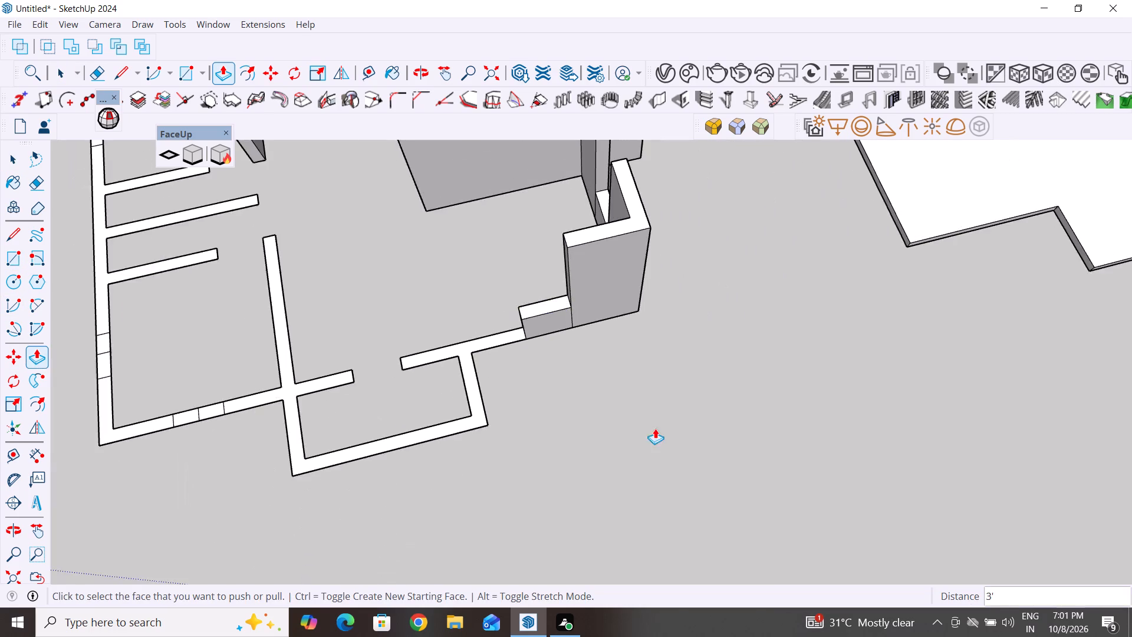
pyautogui.moveTo(678, 465); pyautogui.dragTo(623, 475, button='middle')
pyautogui.click(468, 380)
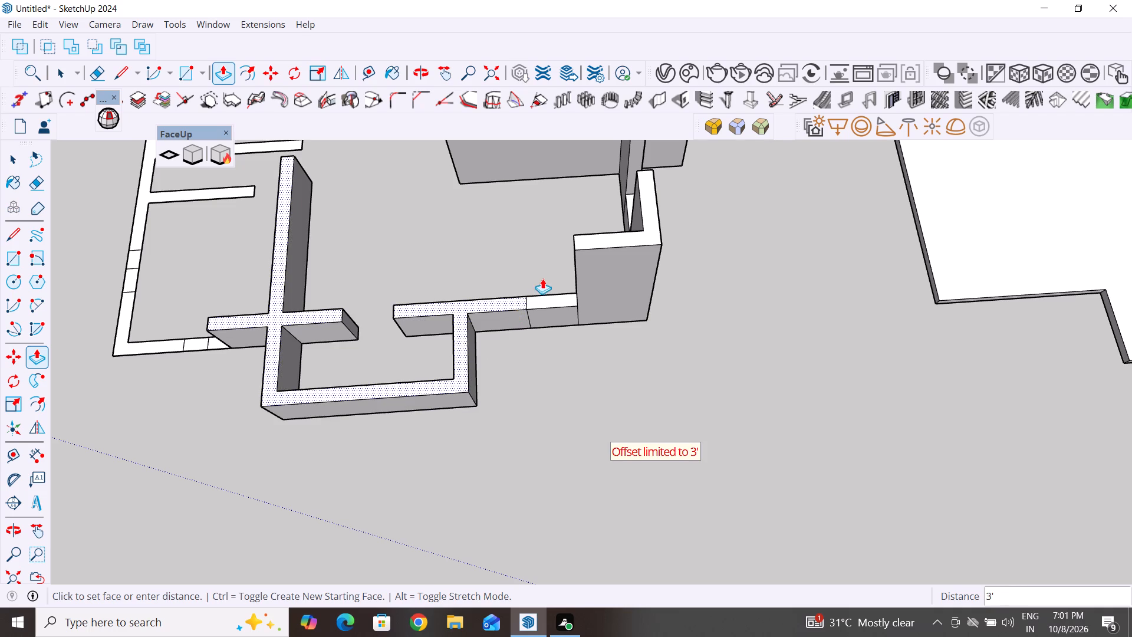
pyautogui.moveTo(461, 310); pyautogui.dragTo(482, 230)
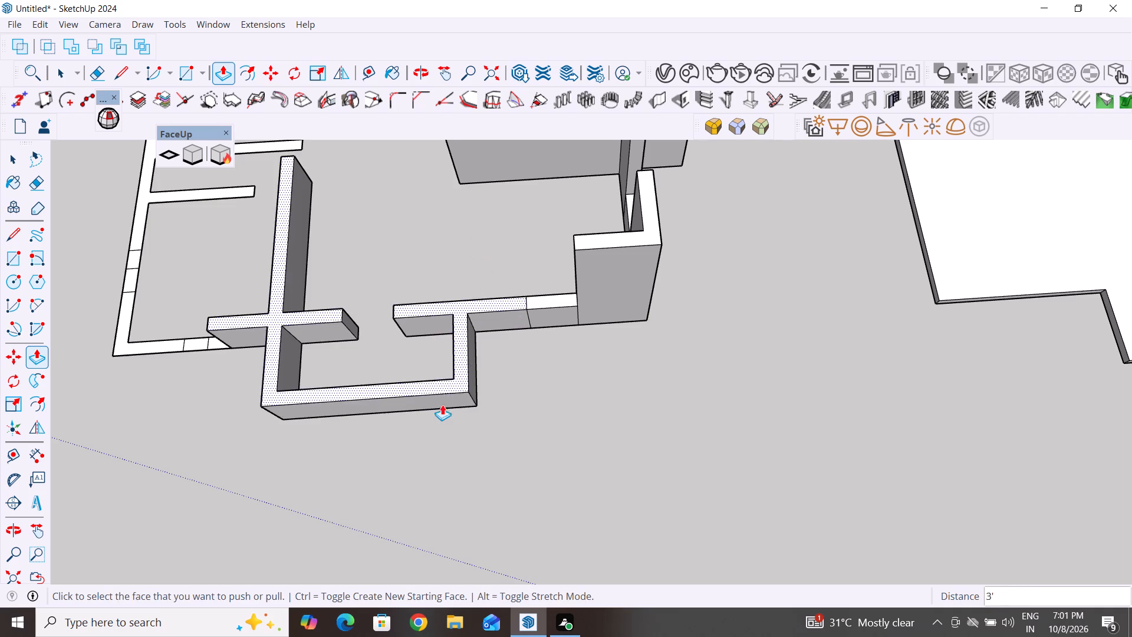
pyautogui.moveTo(457, 406); pyautogui.dragTo(491, 282, button='middle')
pyautogui.click(462, 354)
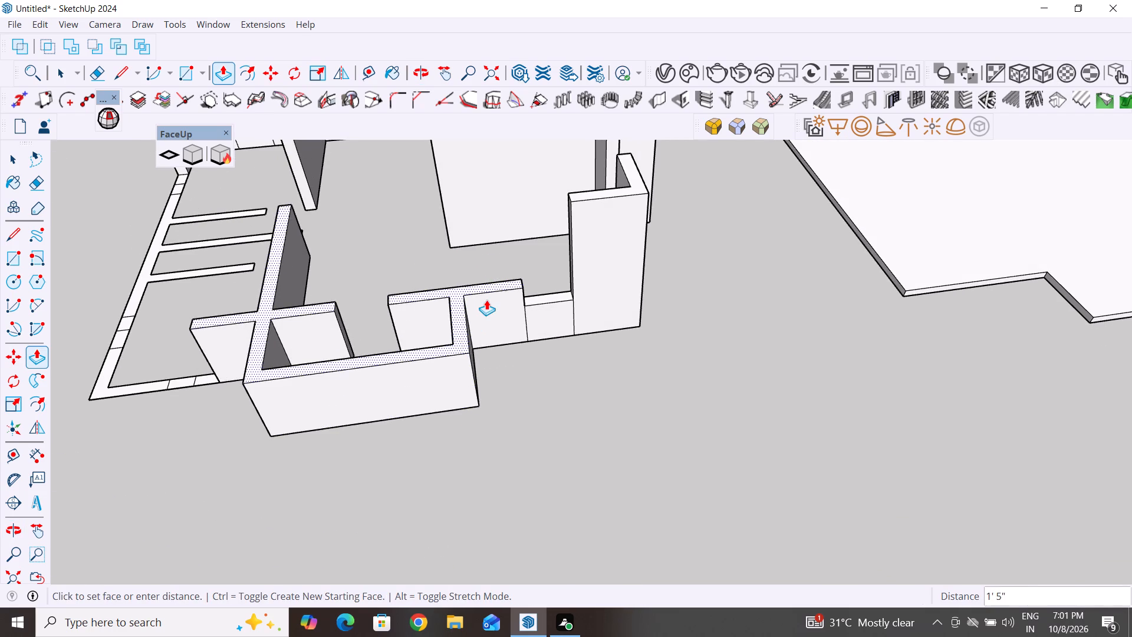
pyautogui.click(570, 205)
# Delete the middle dividing lines of the two window segments on either side of the next flat corner wall.
pyautogui.scroll(-6, 834, 309)
pyautogui.moveTo(509, 399); pyautogui.dragTo(593, 488, button='middle')
pyautogui.scroll(4, 483, 417)
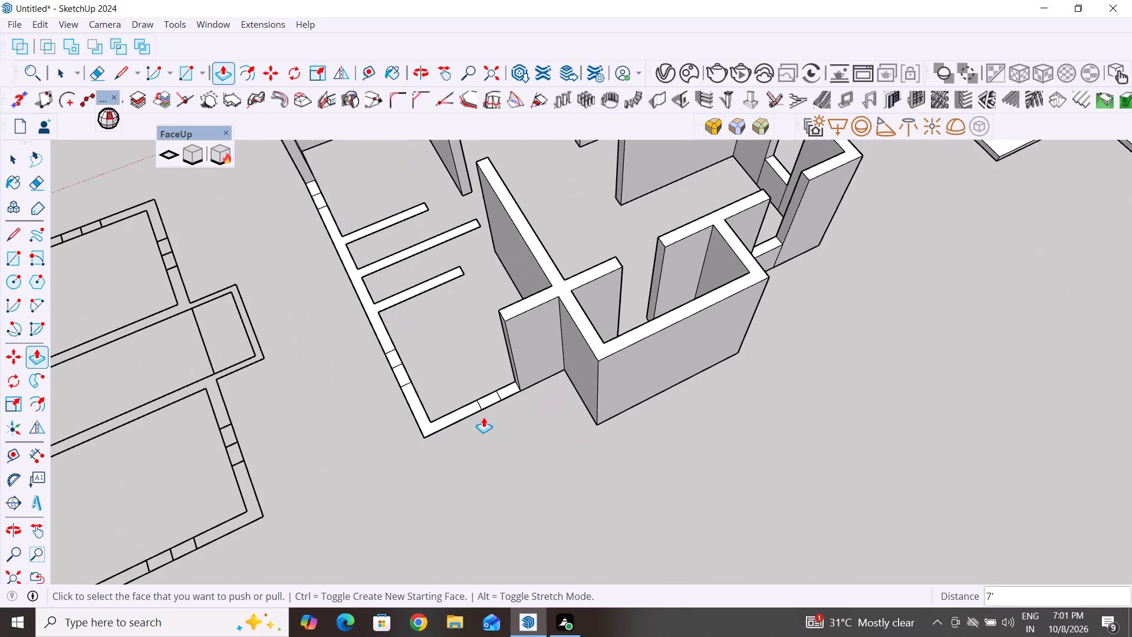
pyautogui.click(12, 152)
pyautogui.scroll(5, 477, 425)
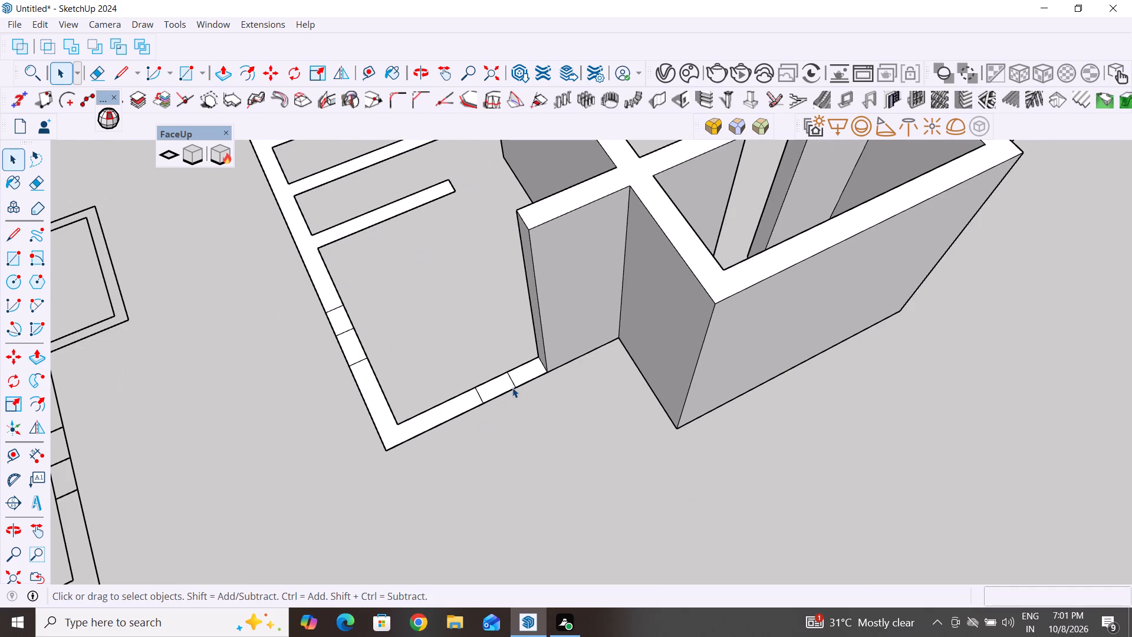
pyautogui.click(514, 383)
pyautogui.press('Delete')
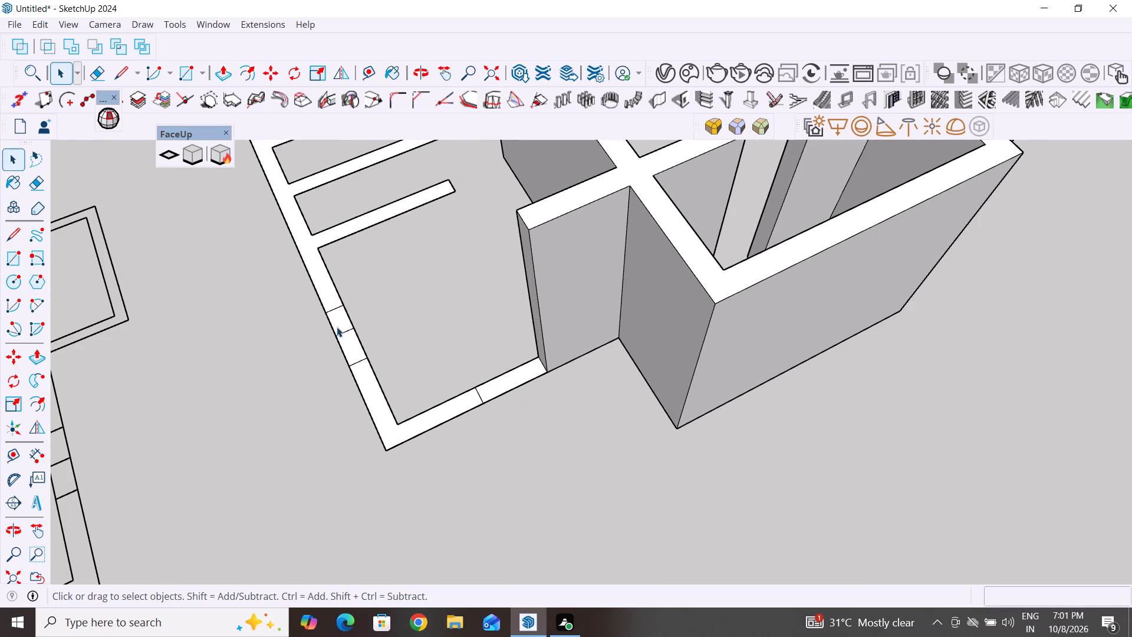
pyautogui.click(344, 331)
pyautogui.press('Delete')
# Push/Pull the window segment between the bay's wall and the flat corner up 3' as a sill wall.
pyautogui.click(218, 80)
pyautogui.click(508, 376)
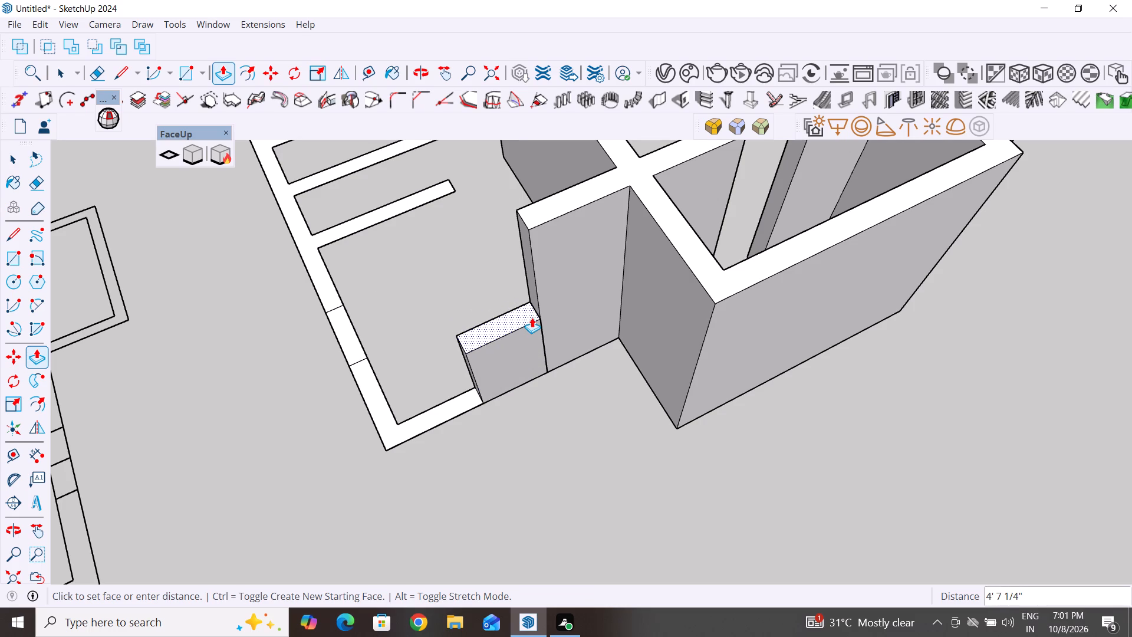
pyautogui.write("3'")
pyautogui.press('Return')
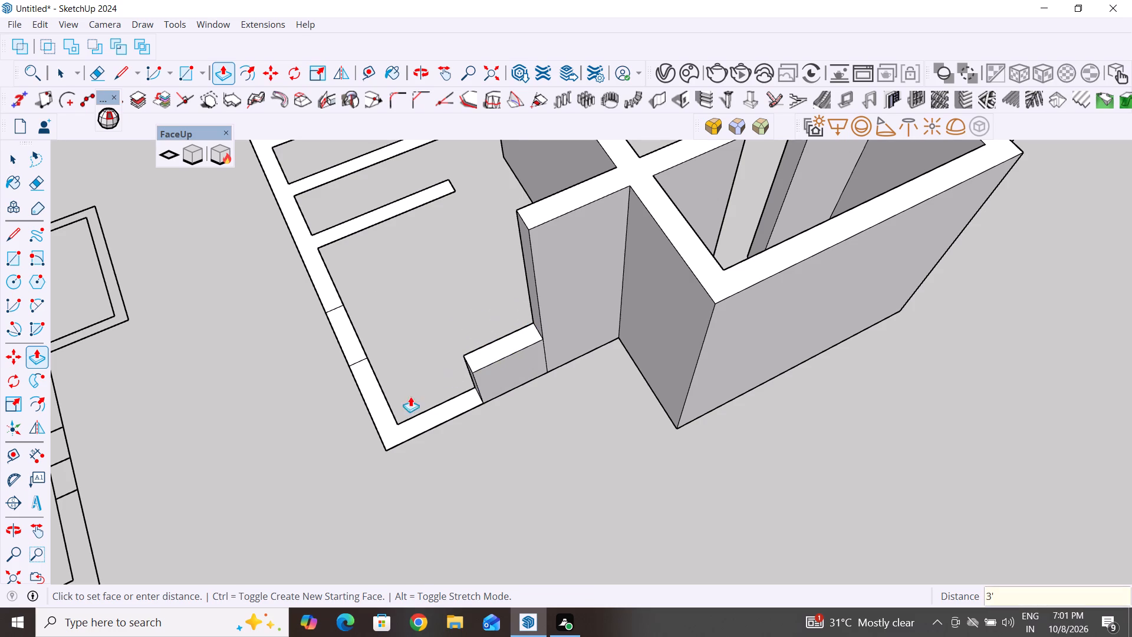
# Push/Pull the flat L-shaped corner wall up 10', matching the height of the adjoining full-height wall.
pyautogui.click(403, 426)
pyautogui.click(528, 228)
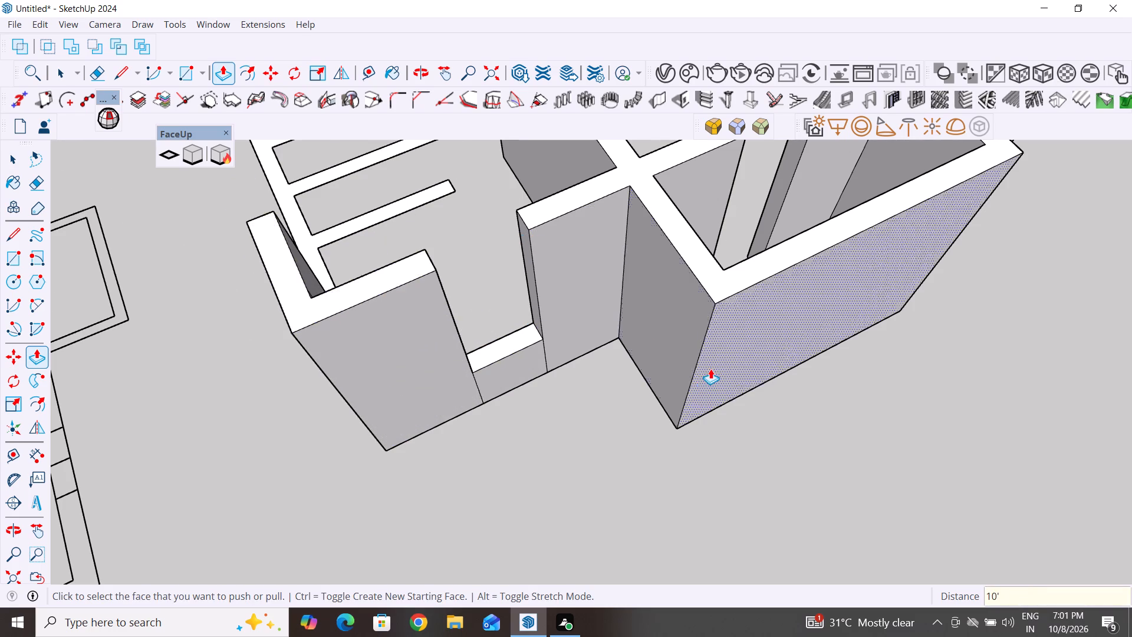
# Push/Pull the window segment on the other side of the raised corner wall up 3'.
pyautogui.scroll(-11, 710, 369)
pyautogui.moveTo(623, 431); pyautogui.dragTo(878, 412, button='middle')
pyautogui.scroll(7, 590, 389)
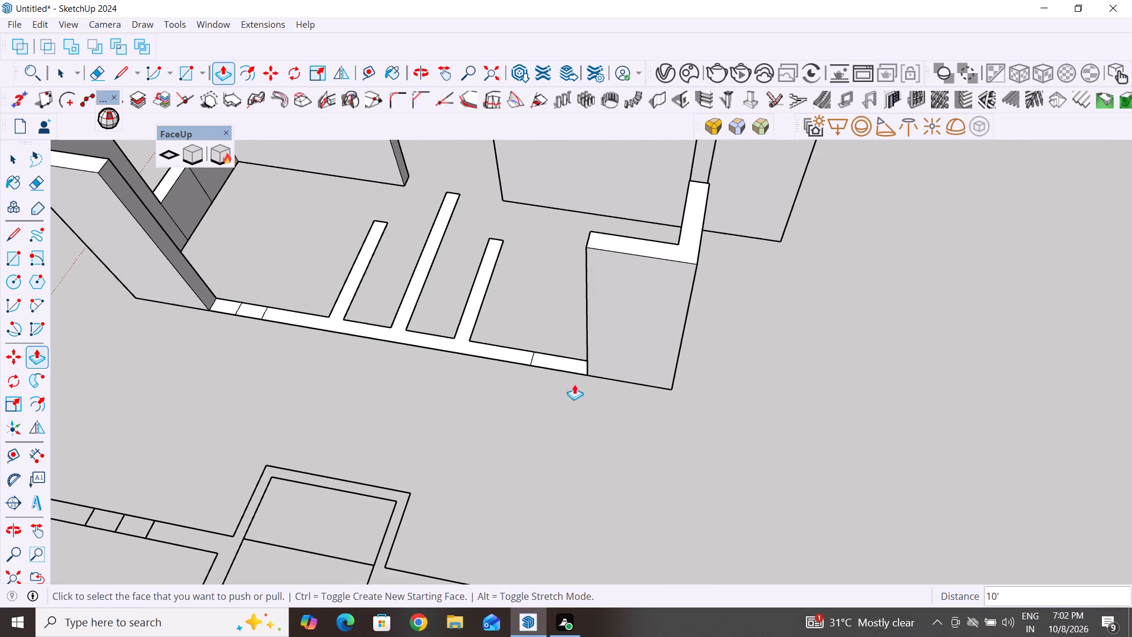
pyautogui.click(569, 362)
pyautogui.write("3'")
pyautogui.press('Return')
# Raise the outer wall with its three partition stubs level with the full-height corner wall, in pulls of about 3' and 7'.
pyautogui.moveTo(594, 434); pyautogui.dragTo(694, 434, button='middle')
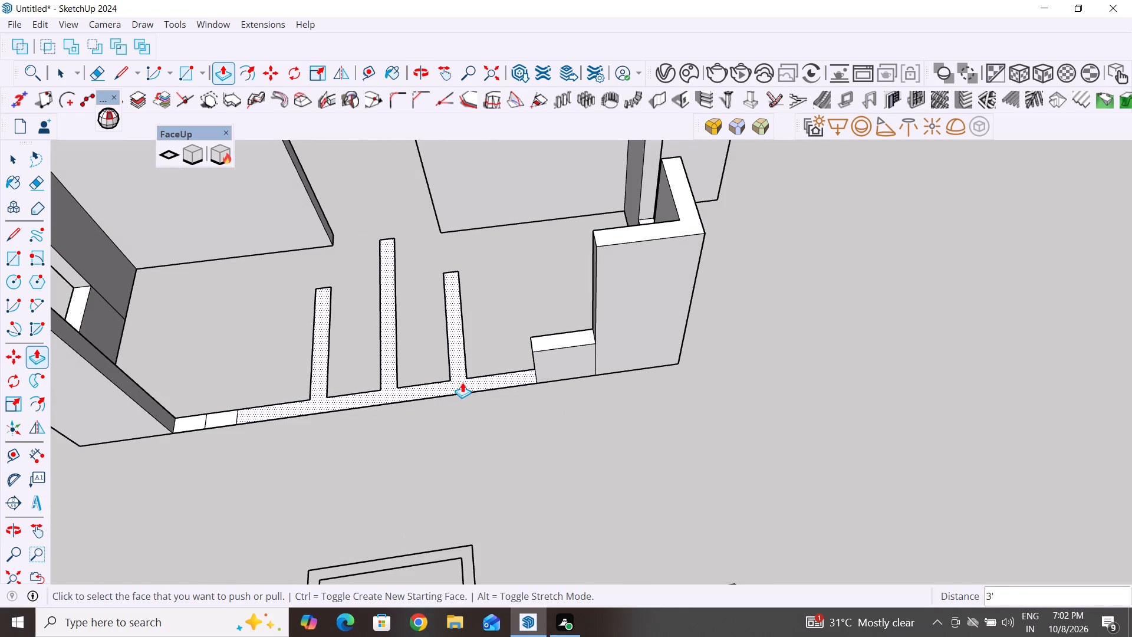
pyautogui.click(462, 382)
pyautogui.moveTo(456, 350); pyautogui.dragTo(477, 261)
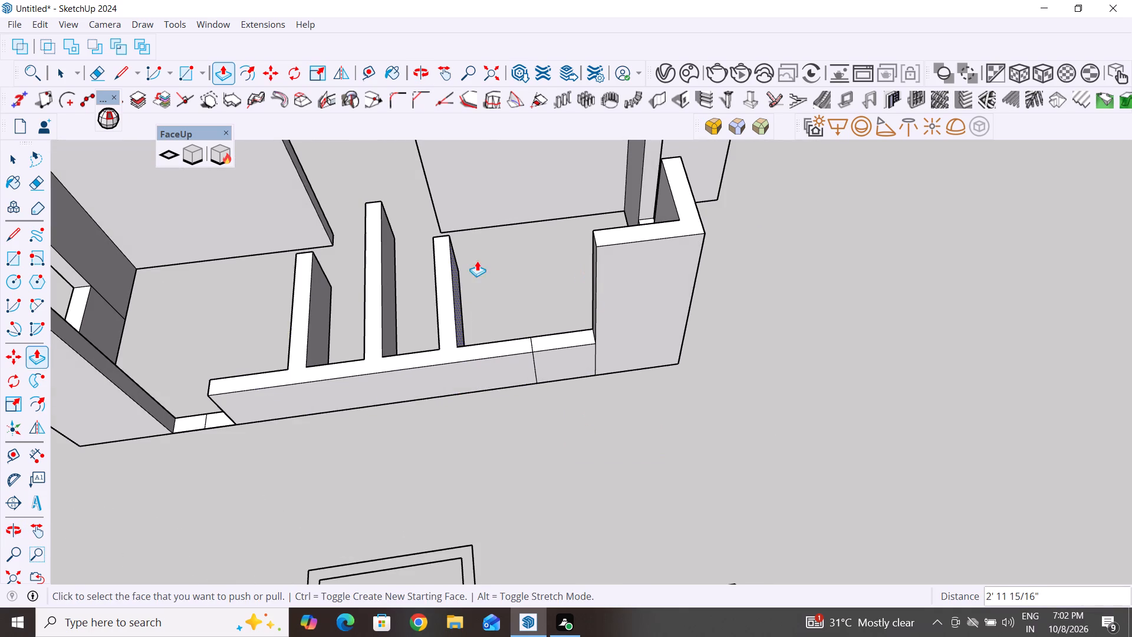
pyautogui.moveTo(477, 261); pyautogui.dragTo(480, 253)
pyautogui.moveTo(448, 337); pyautogui.dragTo(595, 231)
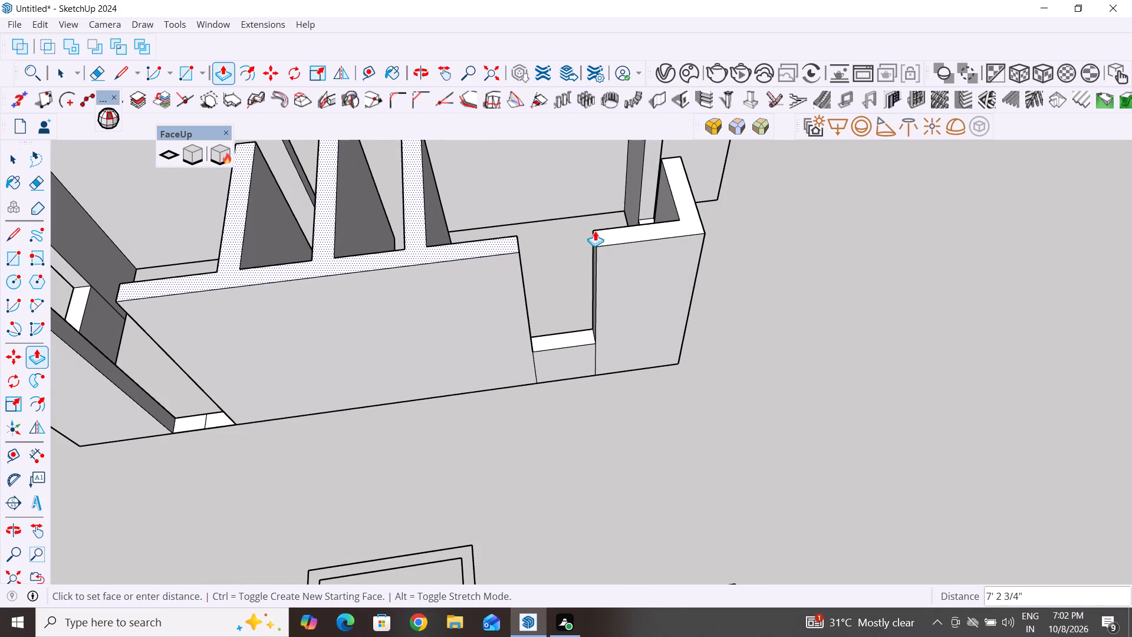
pyautogui.moveTo(595, 231); pyautogui.dragTo(608, 234)
# Delete the middle dividing line of the last flat window segment, at the far end of the wall with the partitions.
pyautogui.scroll(-5, 966, 363)
pyautogui.scroll(4, 497, 380)
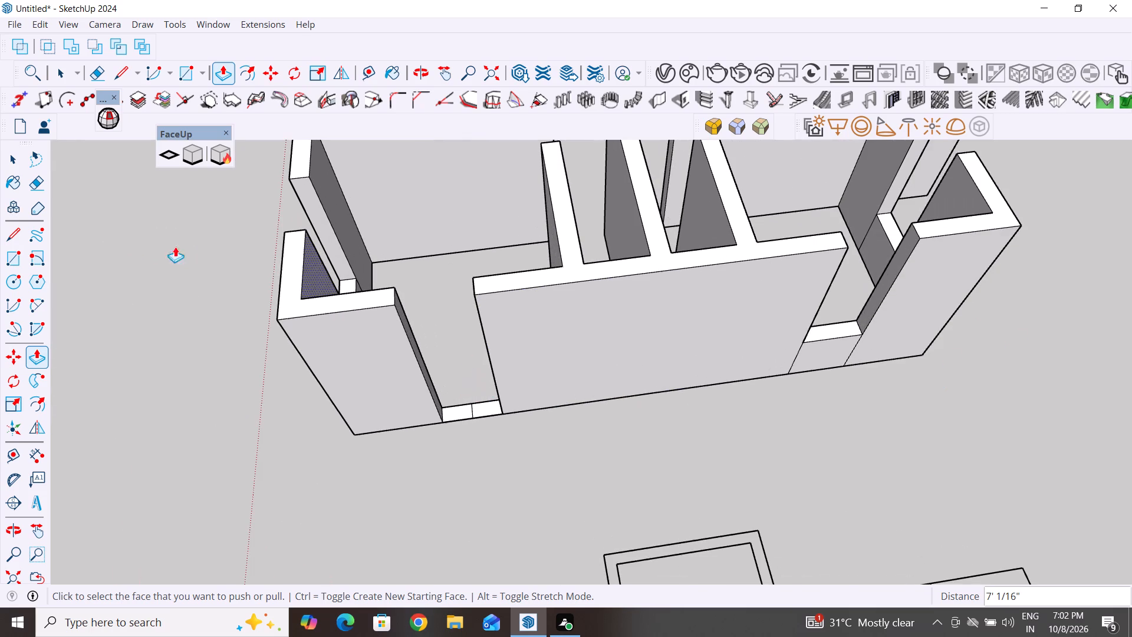
pyautogui.click(15, 159)
pyautogui.scroll(1, 604, 448)
pyautogui.moveTo(600, 477); pyautogui.dragTo(571, 566, button='middle')
pyautogui.scroll(4, 482, 367)
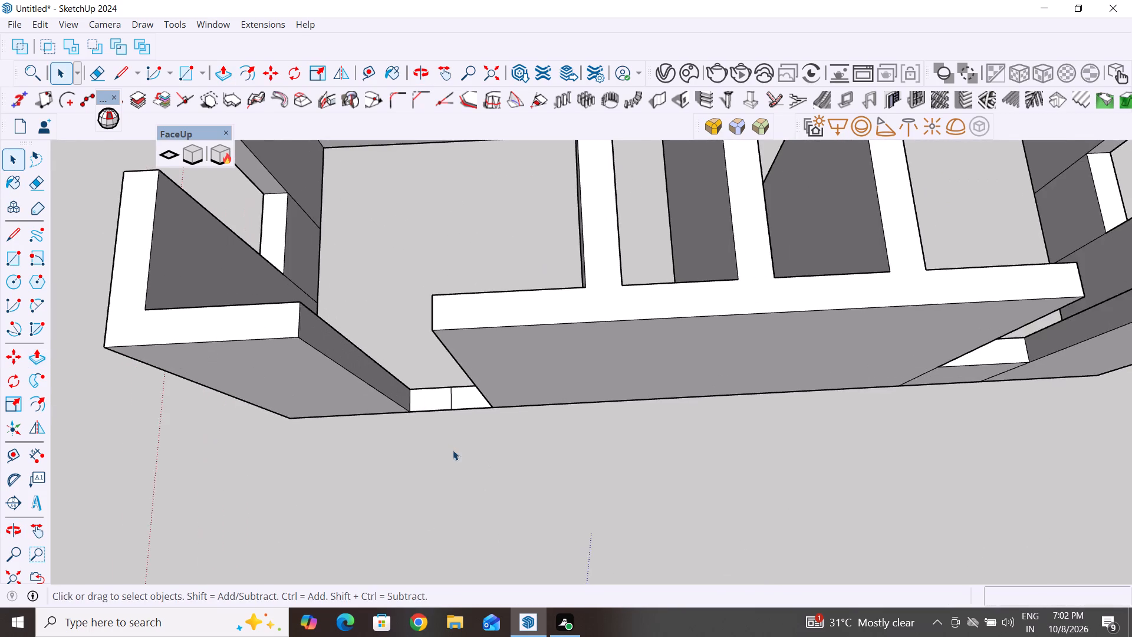
pyautogui.scroll(2, 453, 450)
pyautogui.click(450, 383)
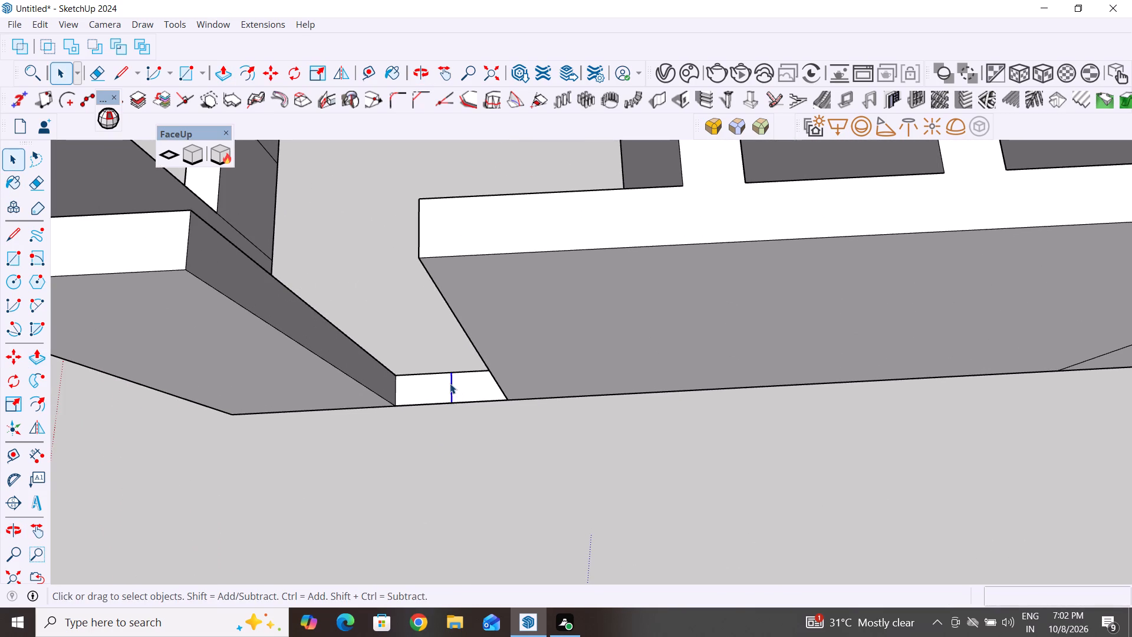
pyautogui.press('Delete')
# Push/Pull the last flat window segment up 3' to form its sill wall.
pyautogui.moveTo(459, 421); pyautogui.dragTo(489, 316, button='middle')
pyautogui.scroll(3, 445, 470)
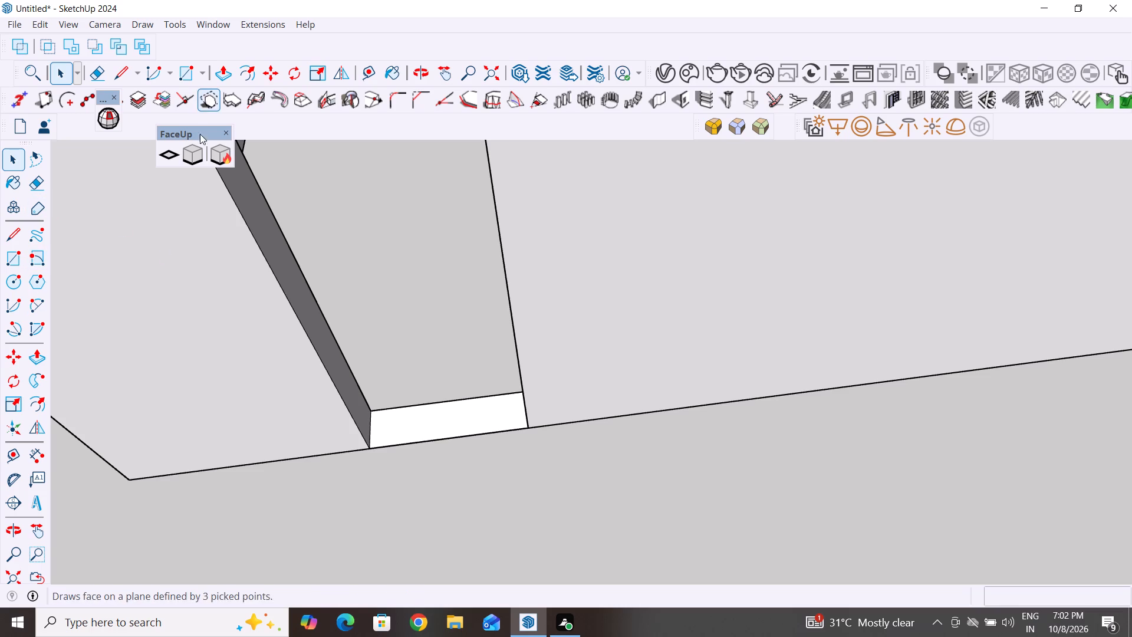
pyautogui.click(229, 71)
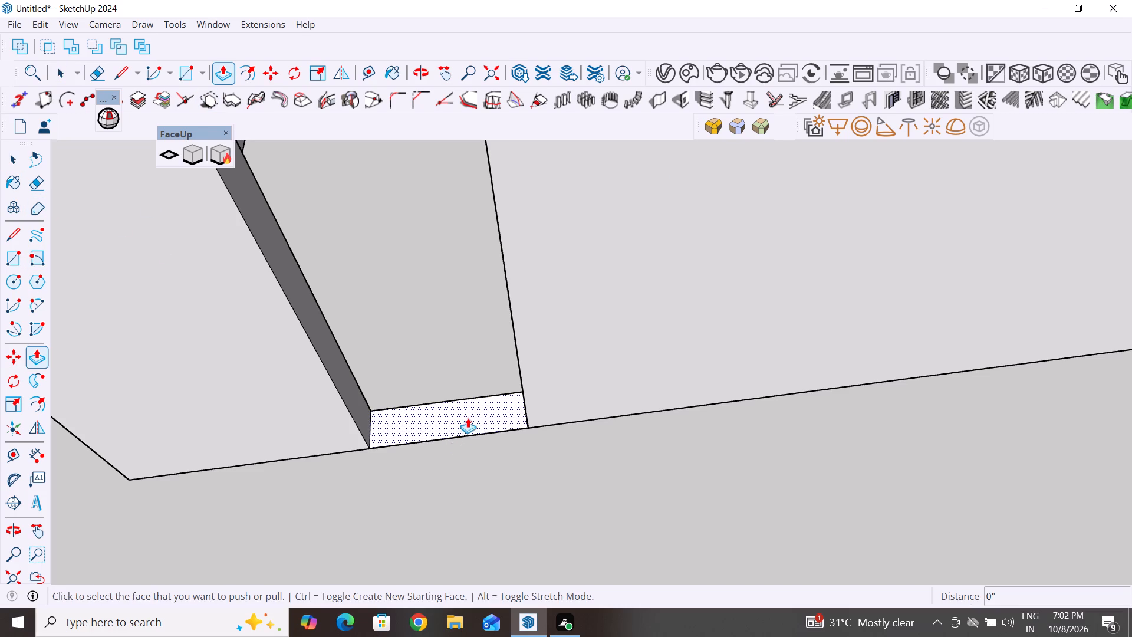
pyautogui.click(468, 417)
pyautogui.write("3'")
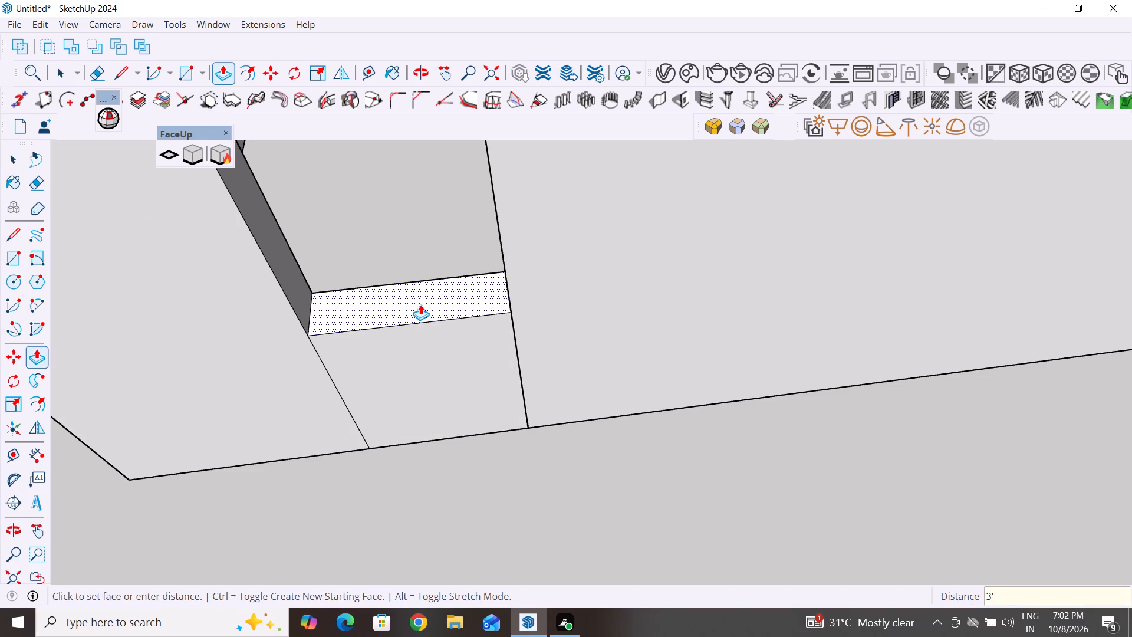
pyautogui.press('Return')
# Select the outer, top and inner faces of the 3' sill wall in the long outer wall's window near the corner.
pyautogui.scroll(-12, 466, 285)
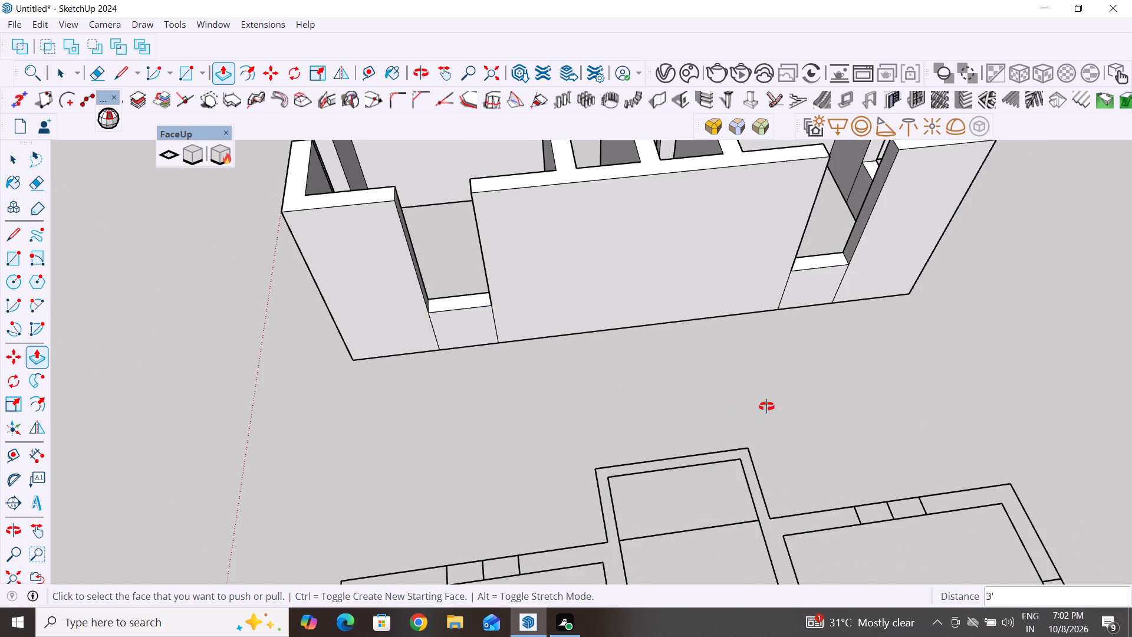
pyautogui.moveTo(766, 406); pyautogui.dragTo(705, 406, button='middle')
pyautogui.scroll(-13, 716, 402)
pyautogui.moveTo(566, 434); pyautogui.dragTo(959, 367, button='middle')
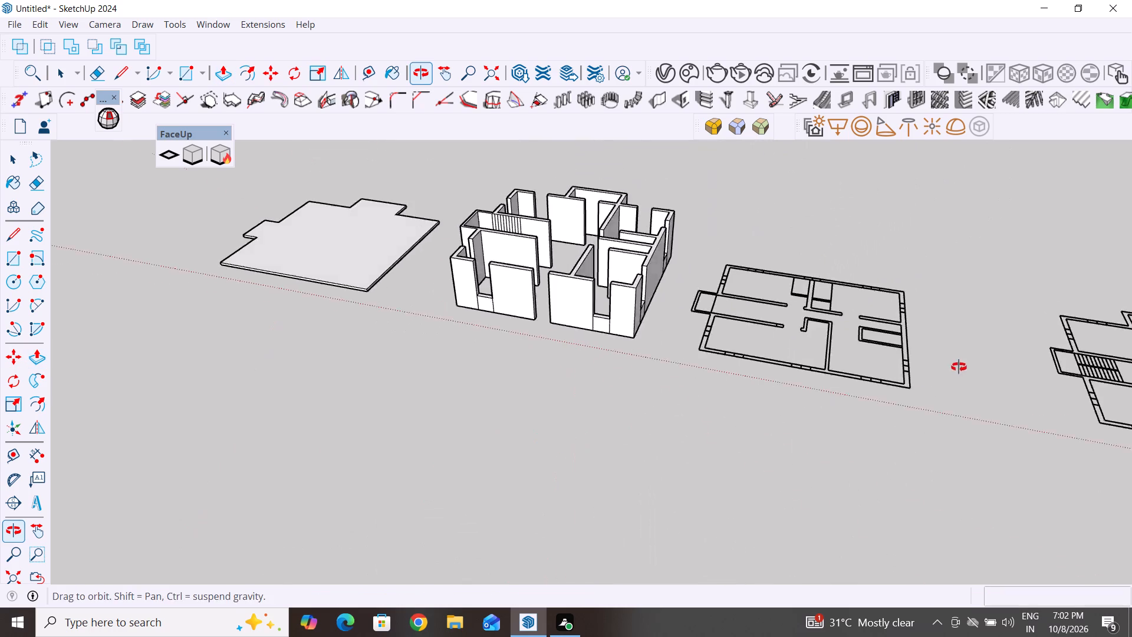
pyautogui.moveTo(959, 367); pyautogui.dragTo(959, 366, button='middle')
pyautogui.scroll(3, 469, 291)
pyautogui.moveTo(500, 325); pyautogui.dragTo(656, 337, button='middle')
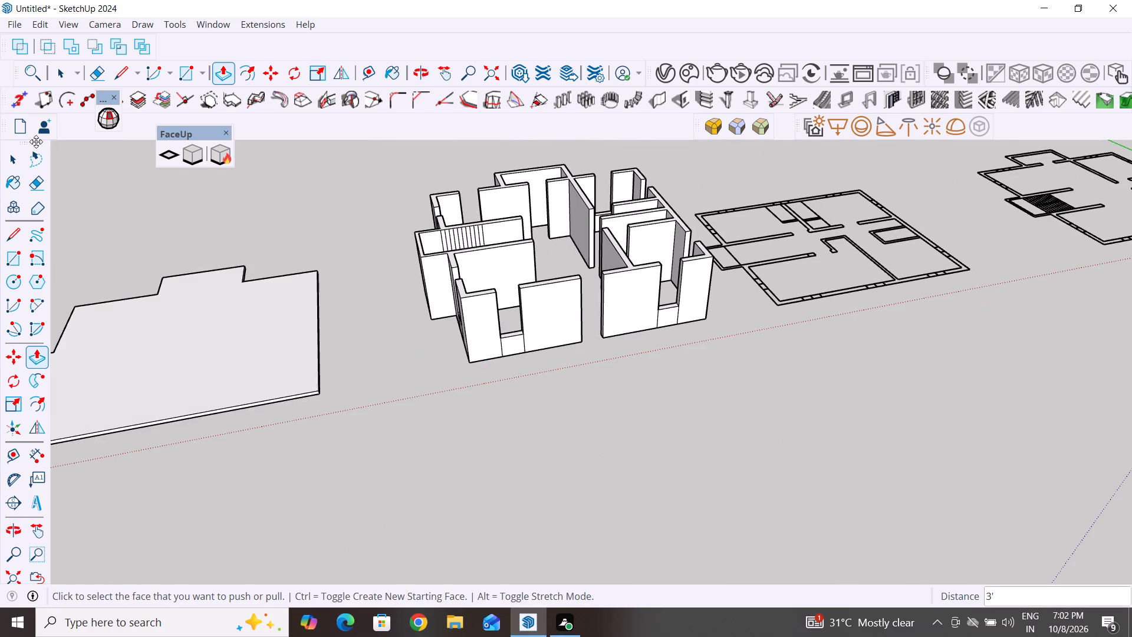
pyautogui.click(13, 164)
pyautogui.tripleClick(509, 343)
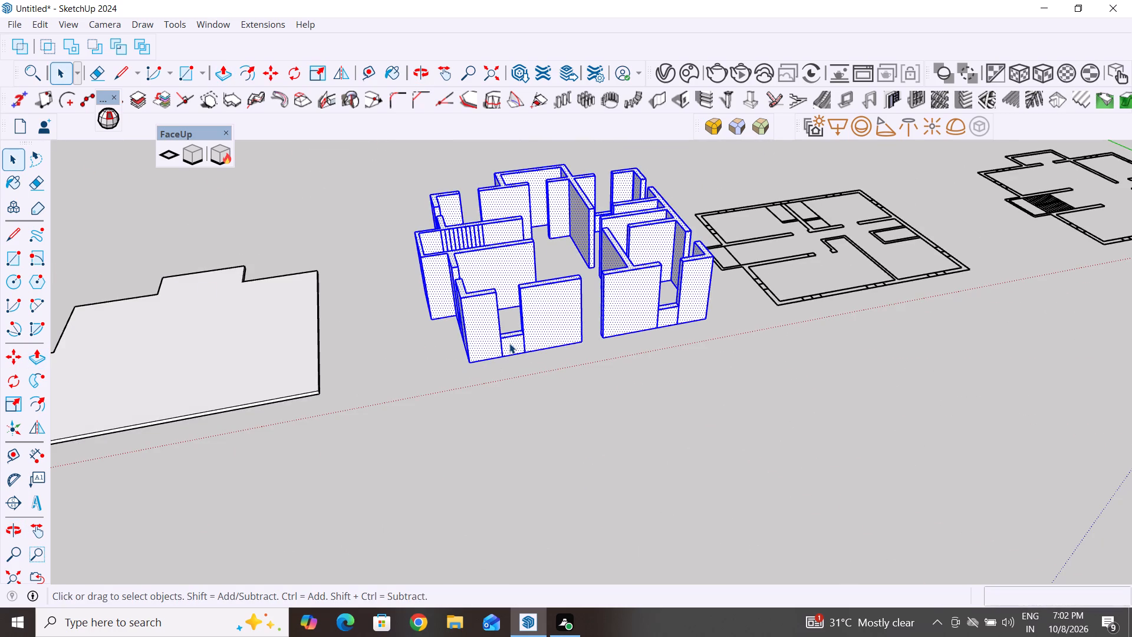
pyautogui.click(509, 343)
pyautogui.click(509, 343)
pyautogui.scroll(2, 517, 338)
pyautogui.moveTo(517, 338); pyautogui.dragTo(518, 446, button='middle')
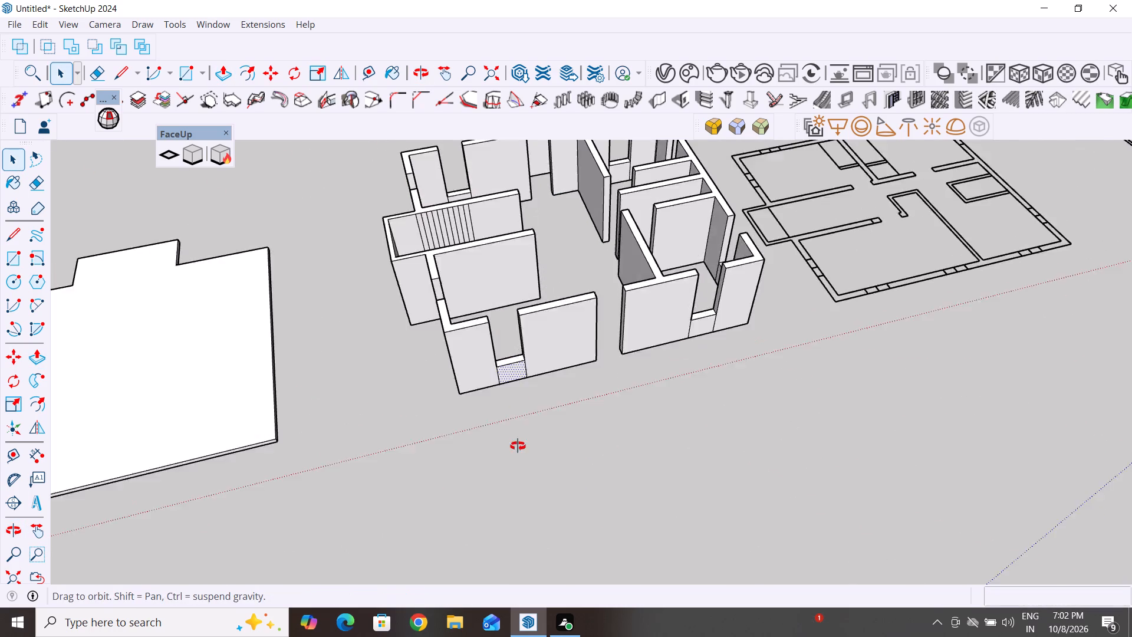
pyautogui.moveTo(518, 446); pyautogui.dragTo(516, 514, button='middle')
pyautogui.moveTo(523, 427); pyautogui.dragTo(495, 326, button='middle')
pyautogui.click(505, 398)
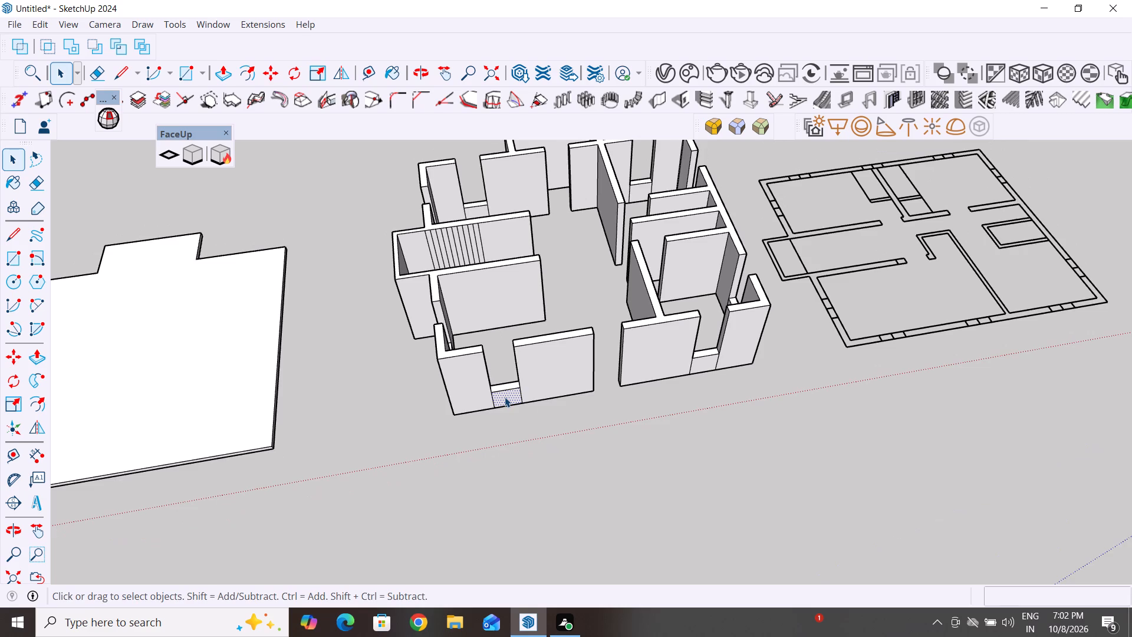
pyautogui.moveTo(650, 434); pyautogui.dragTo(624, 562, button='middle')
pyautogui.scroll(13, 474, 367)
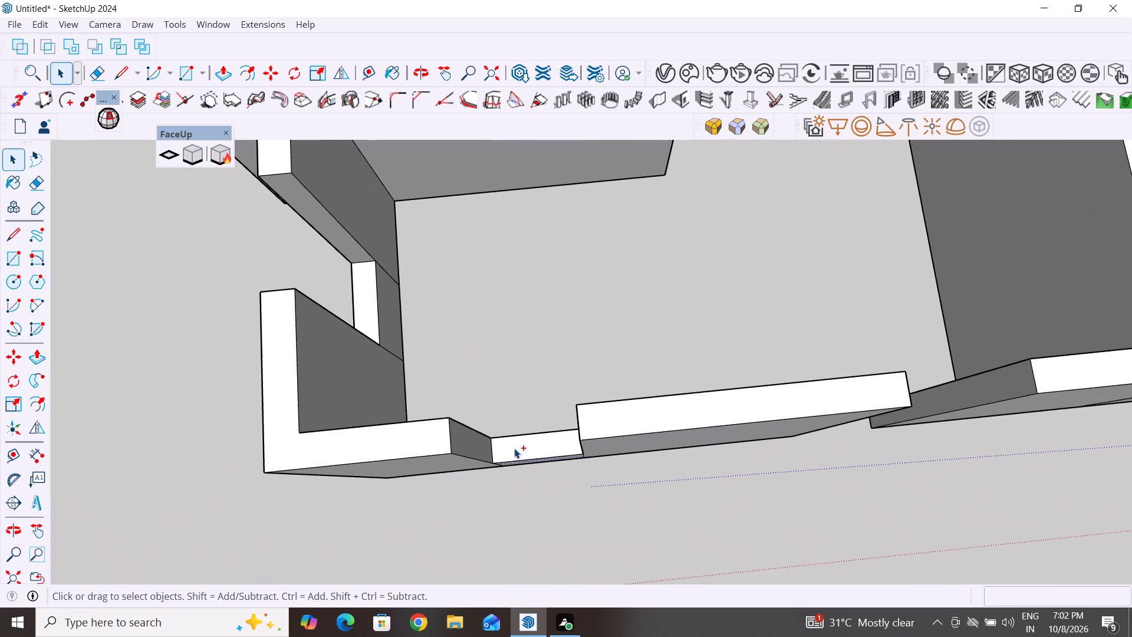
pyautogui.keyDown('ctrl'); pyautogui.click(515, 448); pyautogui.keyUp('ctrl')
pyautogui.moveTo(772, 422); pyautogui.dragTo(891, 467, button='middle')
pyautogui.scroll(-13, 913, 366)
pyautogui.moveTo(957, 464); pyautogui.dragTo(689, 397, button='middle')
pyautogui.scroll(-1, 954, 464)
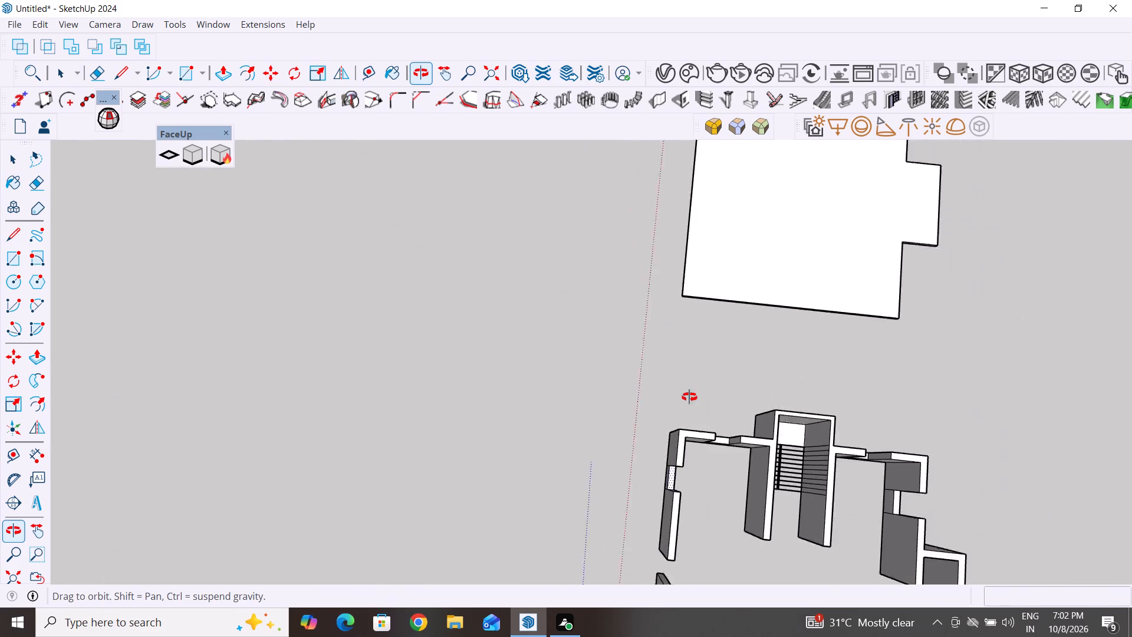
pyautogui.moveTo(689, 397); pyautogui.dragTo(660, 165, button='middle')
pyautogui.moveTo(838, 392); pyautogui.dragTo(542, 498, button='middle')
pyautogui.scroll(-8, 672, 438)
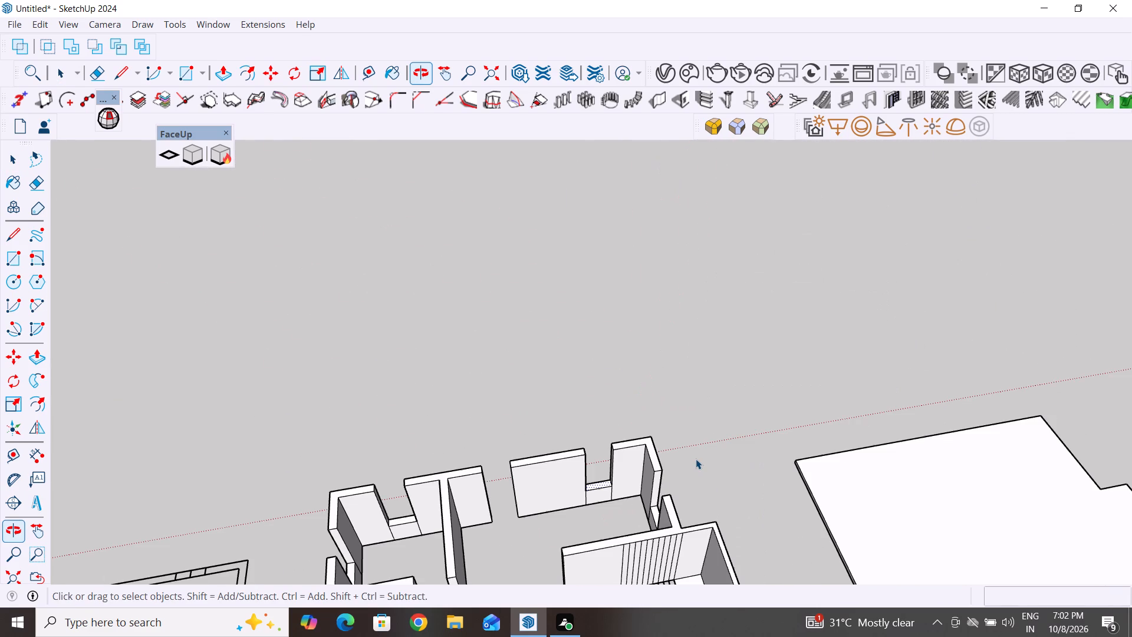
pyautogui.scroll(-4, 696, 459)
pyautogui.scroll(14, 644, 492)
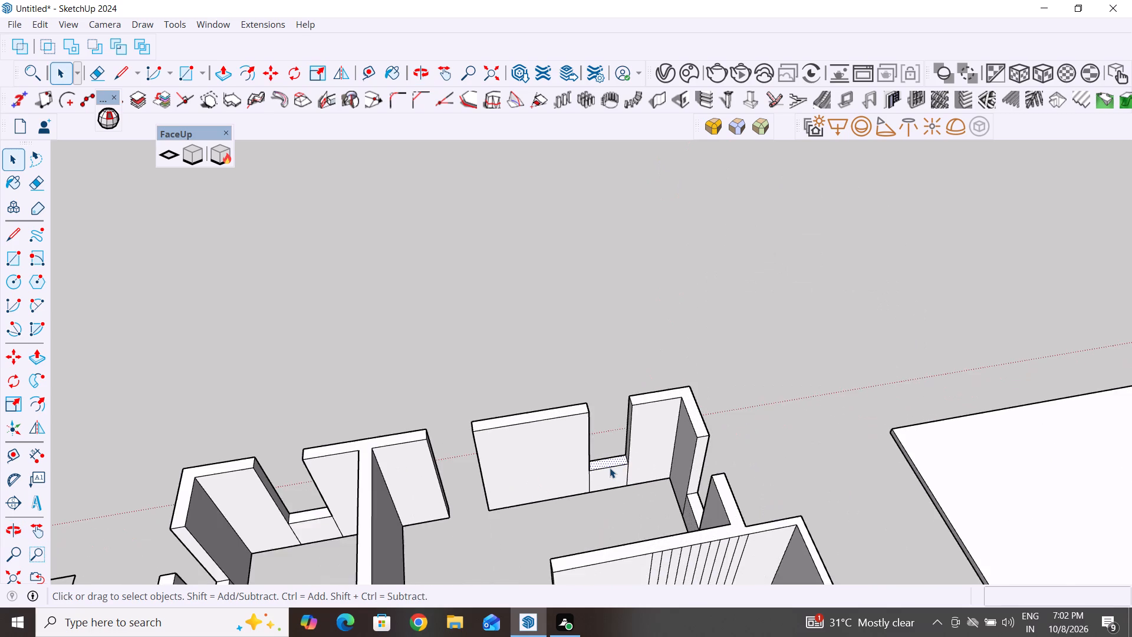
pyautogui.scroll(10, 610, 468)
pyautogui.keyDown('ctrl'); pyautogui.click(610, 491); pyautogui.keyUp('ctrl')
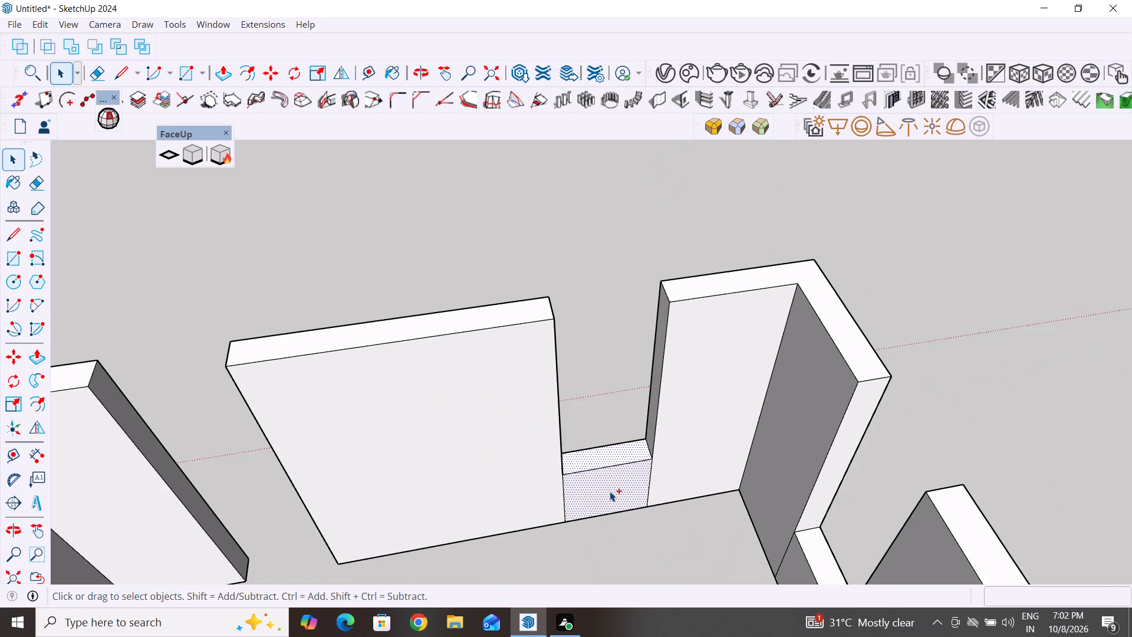
# Draw a 14' 4" by 10" rectangle over the open underside of the long outer wall, from its inner corner to its far end.
pyautogui.moveTo(623, 519); pyautogui.dragTo(663, 490, button='middle')
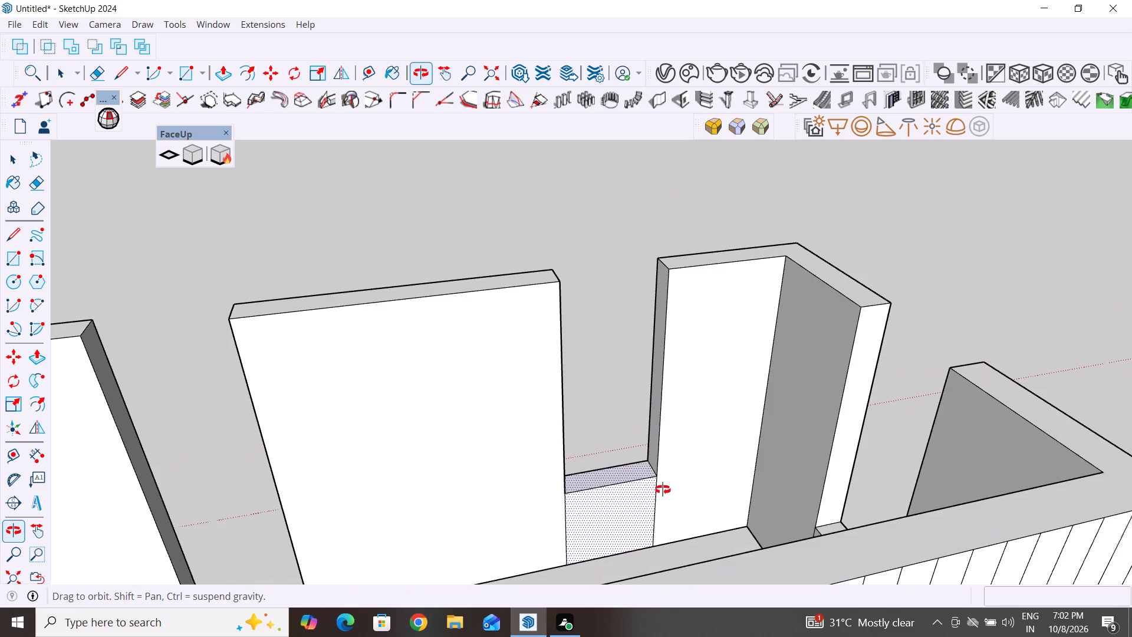
pyautogui.moveTo(663, 490); pyautogui.dragTo(964, 544, button='middle')
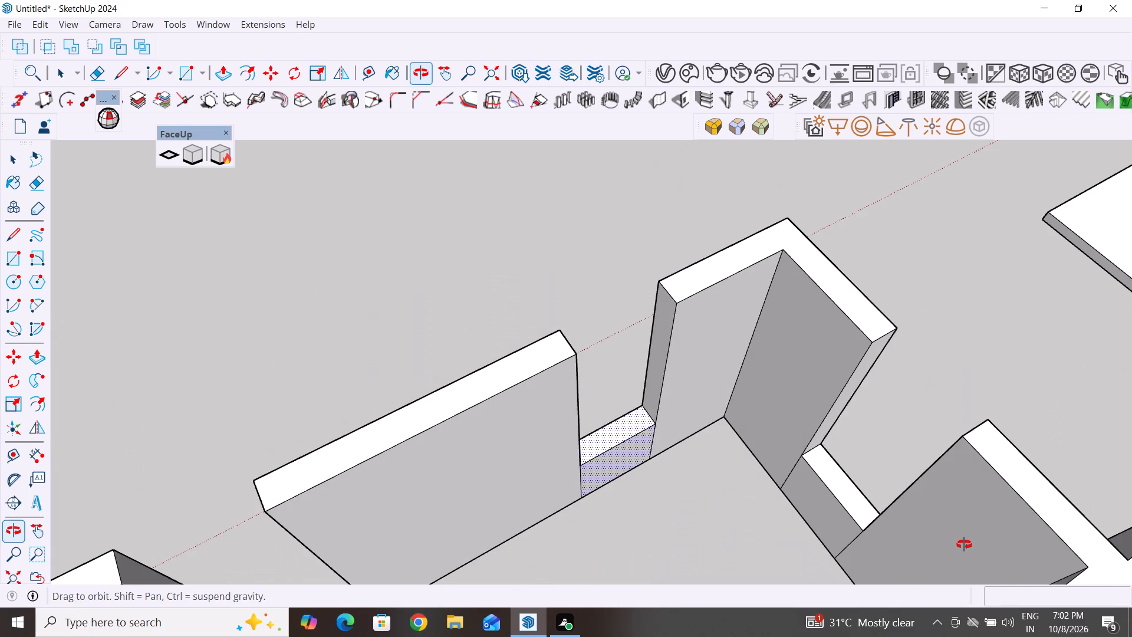
pyautogui.moveTo(964, 544); pyautogui.dragTo(1054, 471, button='middle')
pyautogui.scroll(-3, 483, 511)
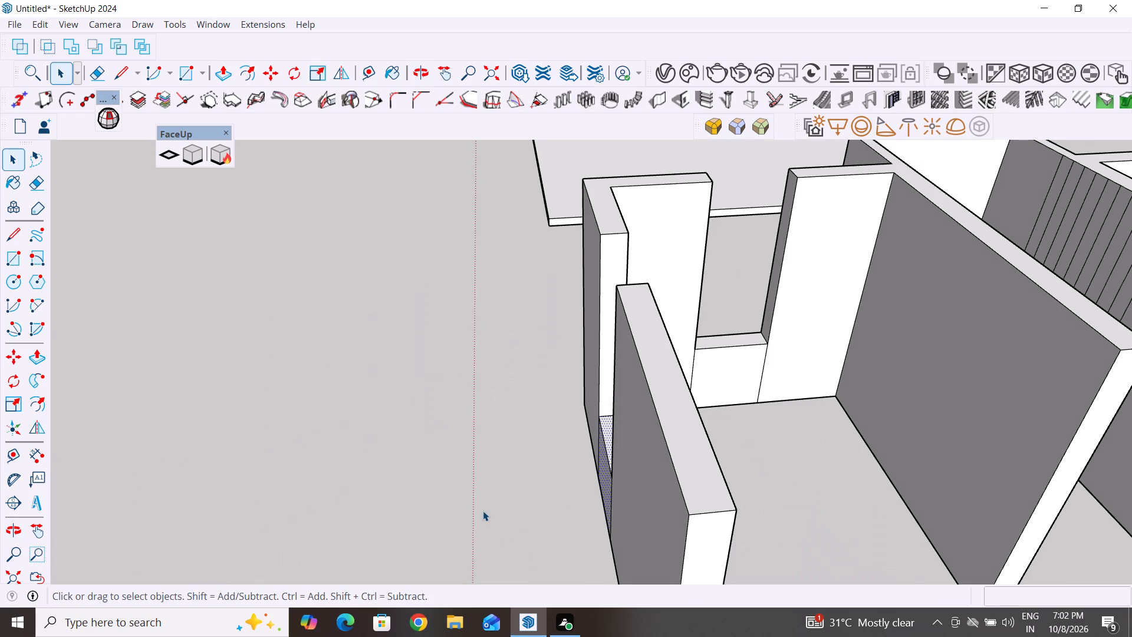
pyautogui.scroll(-4, 483, 511)
pyautogui.moveTo(502, 520); pyautogui.dragTo(603, 511, button='middle')
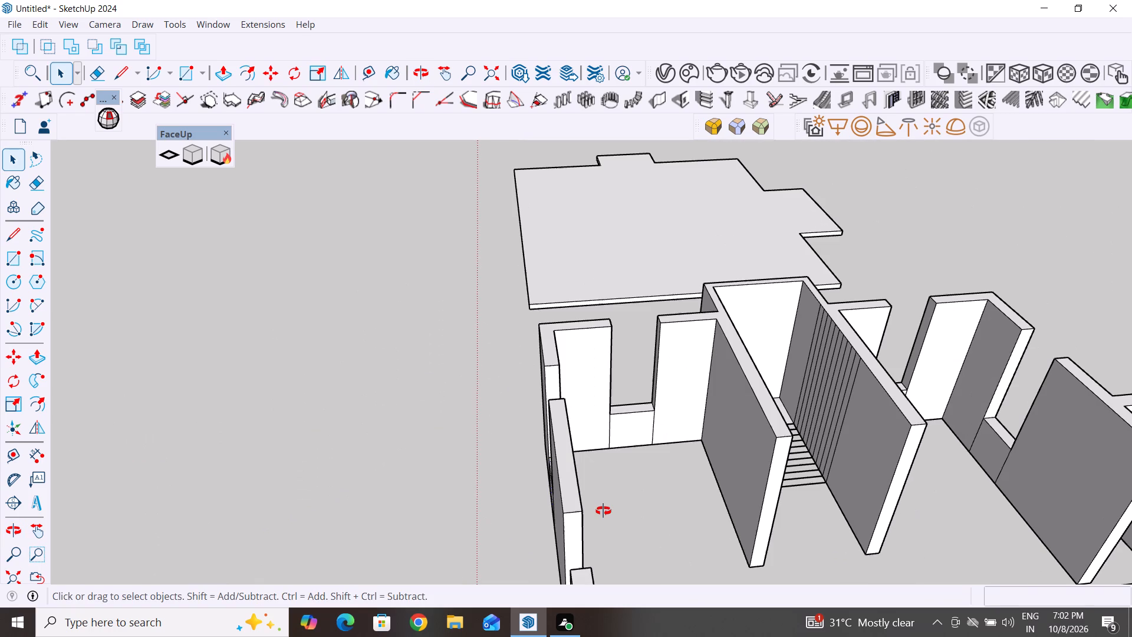
pyautogui.moveTo(603, 511); pyautogui.dragTo(843, 188, button='middle')
pyautogui.scroll(2, 695, 411)
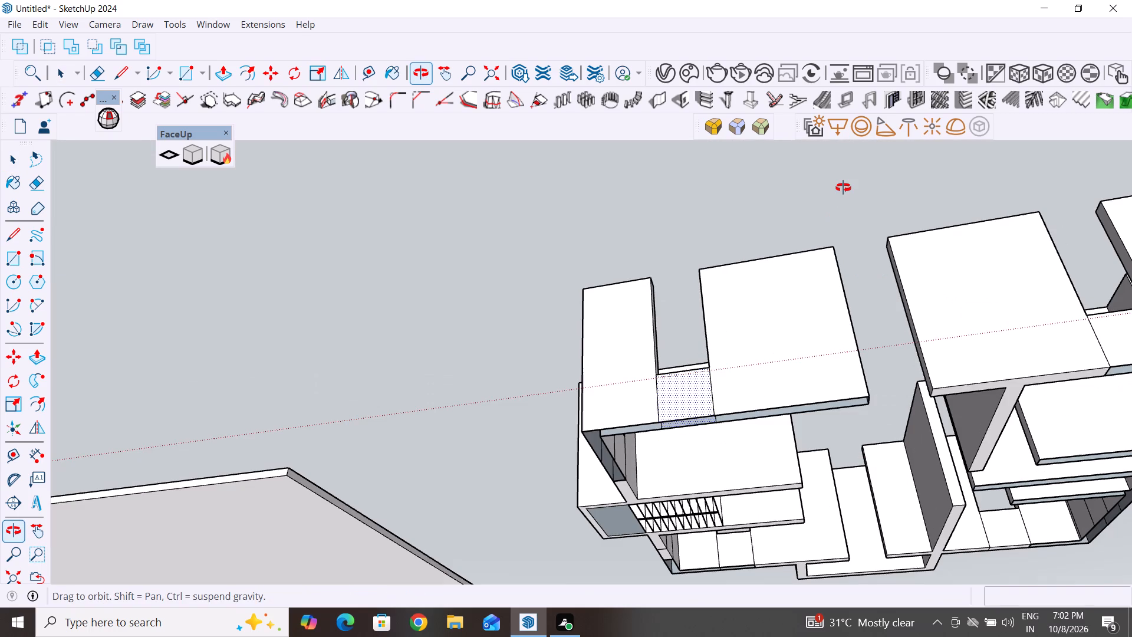
pyautogui.scroll(1, 843, 188)
pyautogui.moveTo(689, 436); pyautogui.dragTo(716, 319, button='middle')
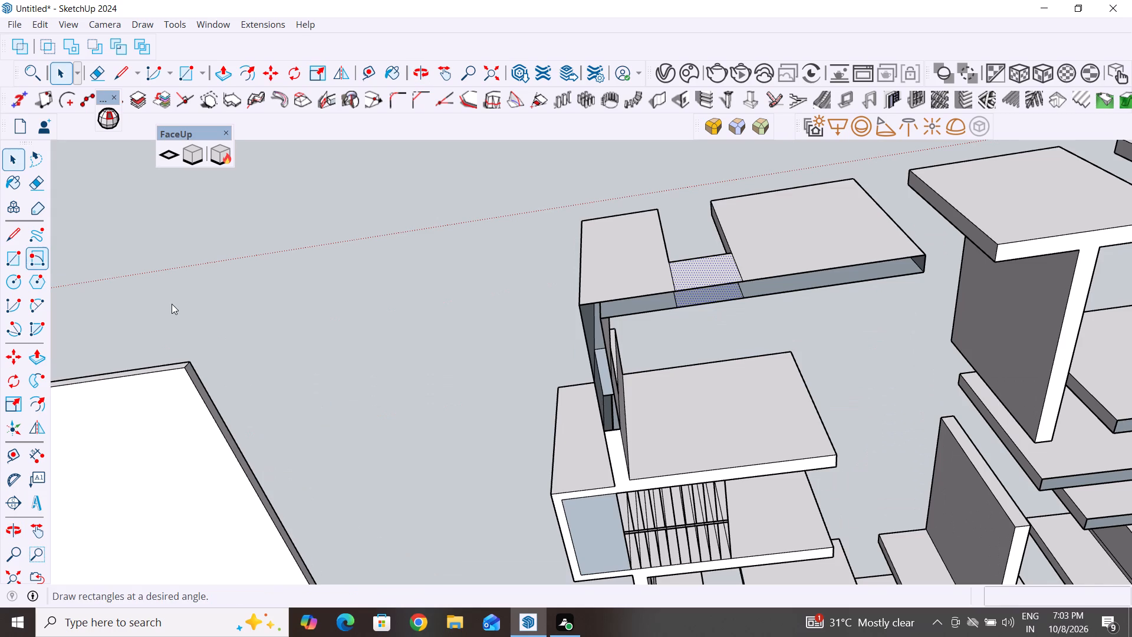
pyautogui.click(12, 258)
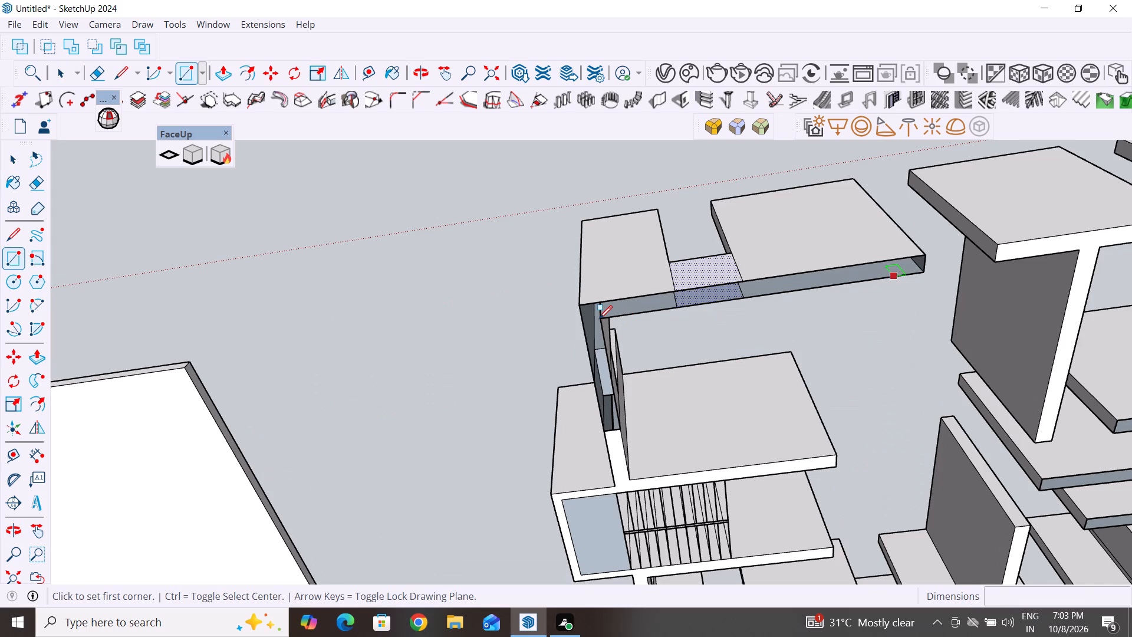
pyautogui.click(599, 318)
pyautogui.click(925, 261)
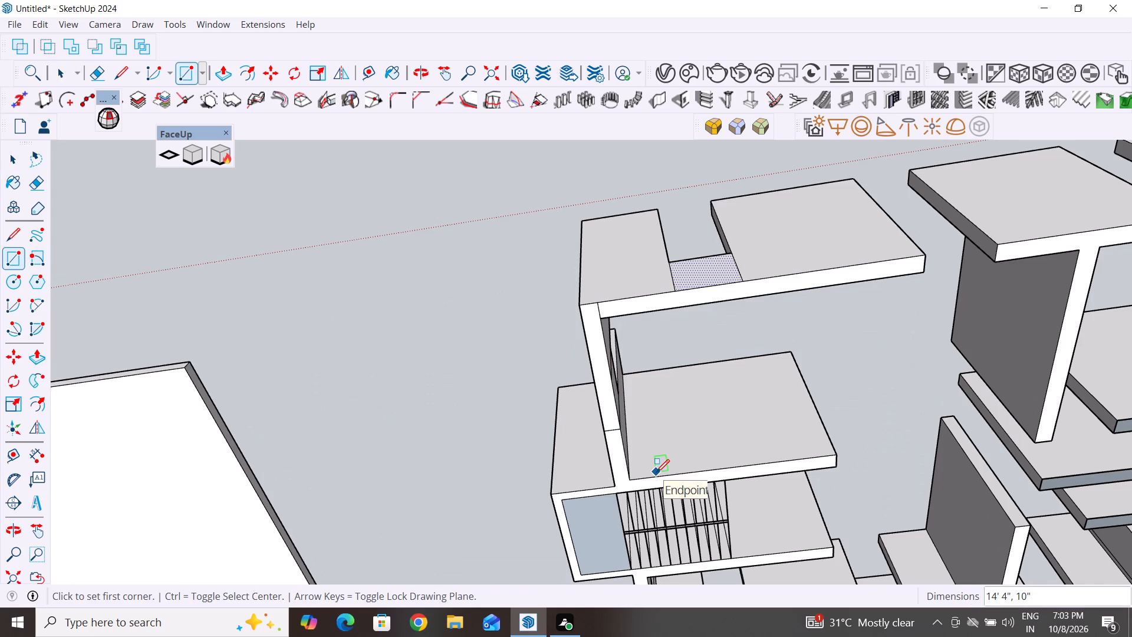
# Delete the two leftover dividing lines on the walls' underside, one across the adjoining window wall and one at the outer corner.
pyautogui.click(11, 159)
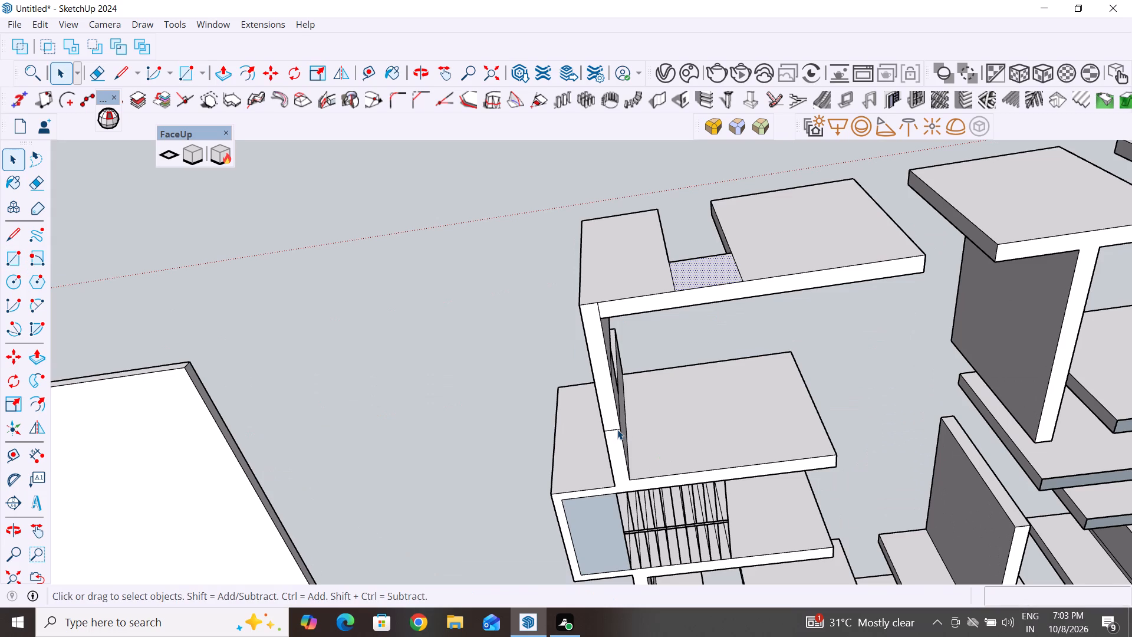
pyautogui.moveTo(711, 402); pyautogui.dragTo(676, 403, button='middle')
pyautogui.moveTo(676, 403); pyautogui.dragTo(564, 398, button='middle')
pyautogui.scroll(4, 603, 424)
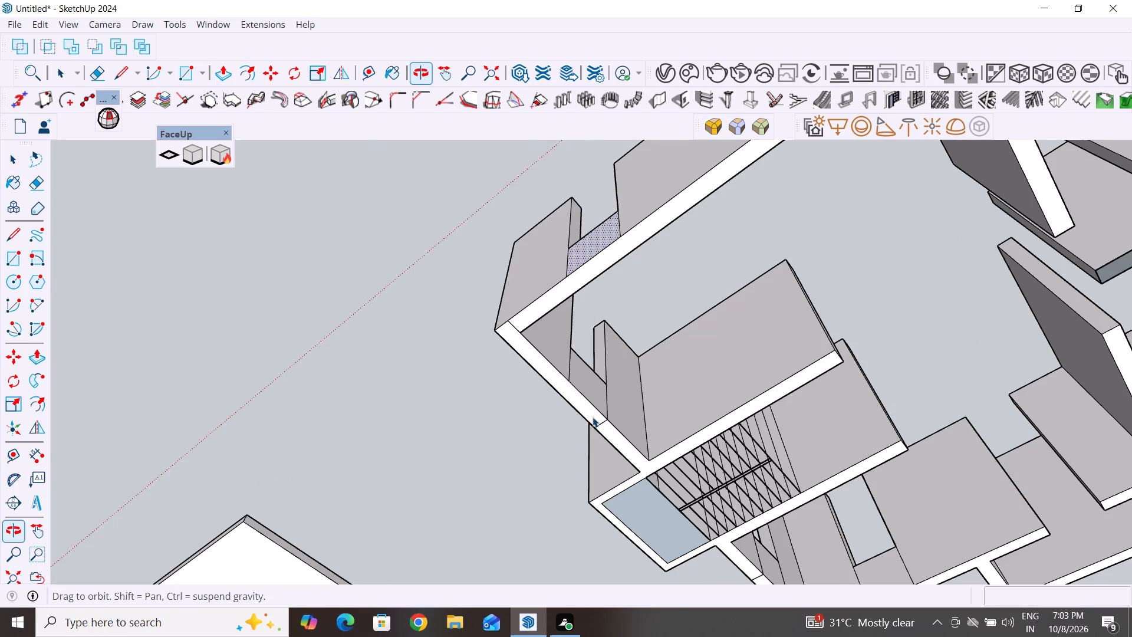
pyautogui.scroll(6, 599, 436)
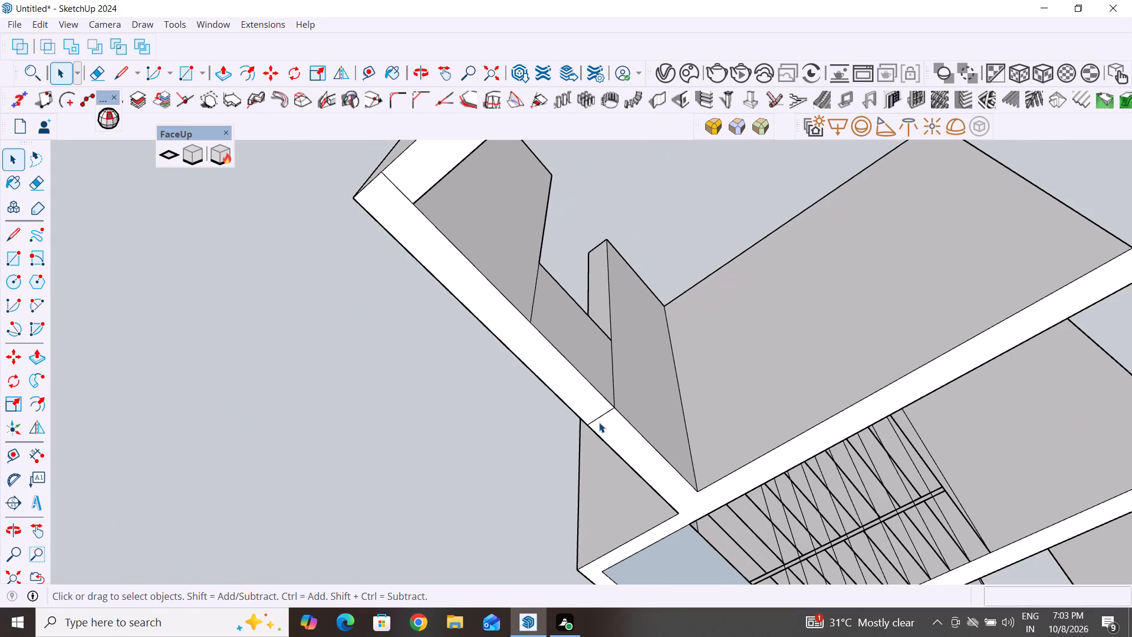
pyautogui.click(603, 414)
pyautogui.press('Delete')
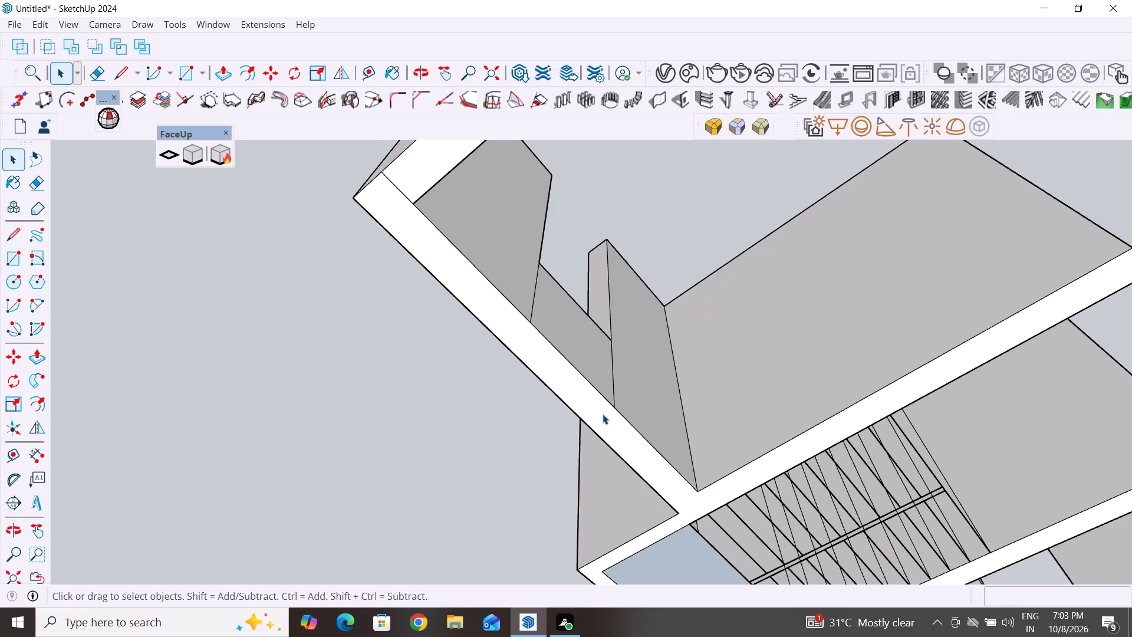
pyautogui.click(399, 190)
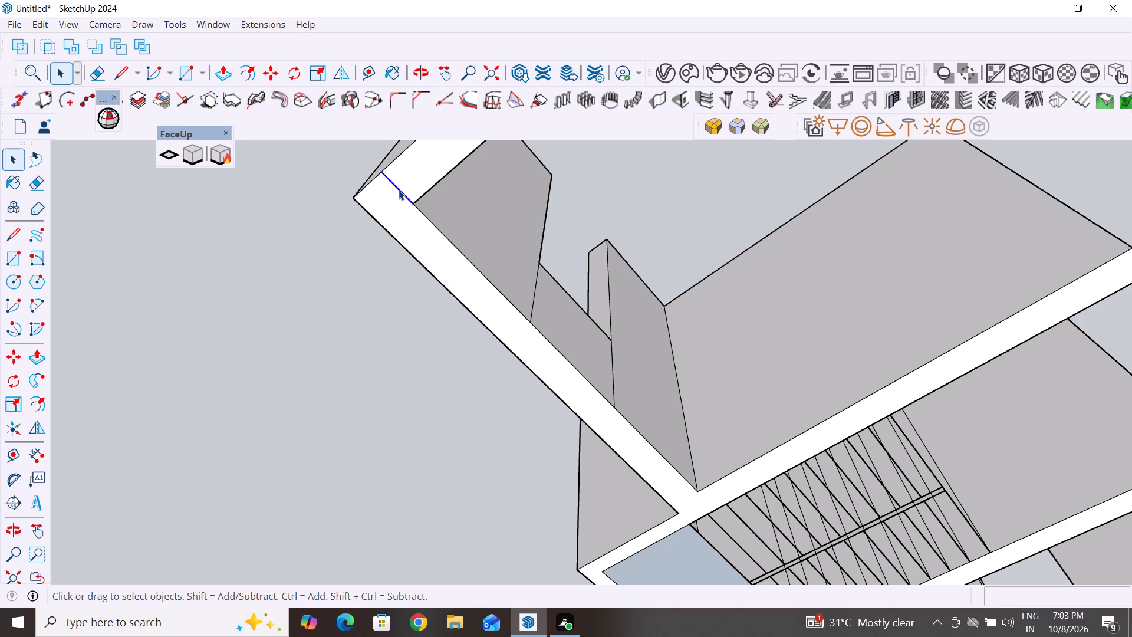
pyautogui.press('Delete')
# Copy the sill wall of the window beside the staircase room straight up 6' 11 5/16", flush with the wall tops, as a lintel.
pyautogui.scroll(-4, 512, 248)
pyautogui.scroll(-6, 553, 353)
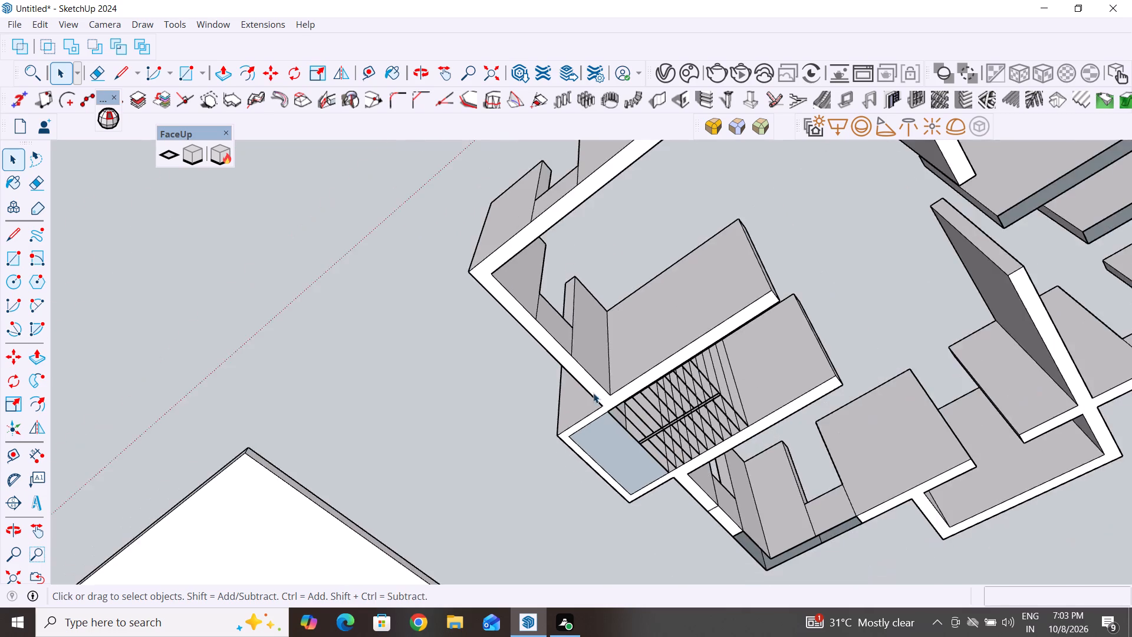
pyautogui.scroll(-4, 593, 393)
pyautogui.moveTo(600, 418); pyautogui.dragTo(606, 608, button='middle')
pyautogui.moveTo(669, 370); pyautogui.dragTo(686, 562, button='middle')
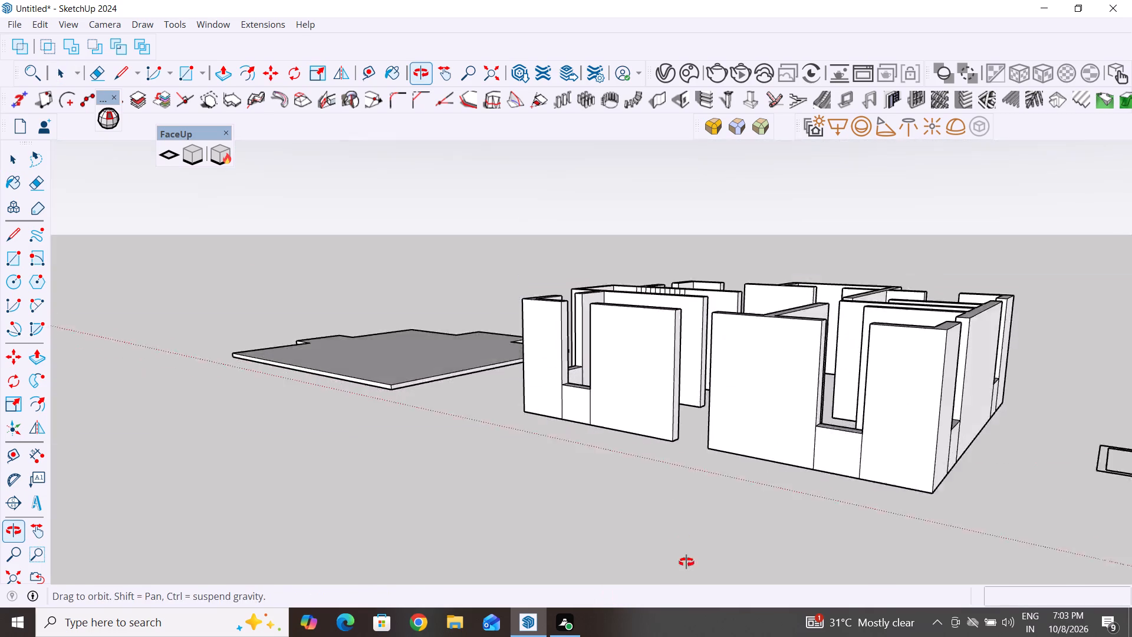
pyautogui.moveTo(686, 562); pyautogui.dragTo(687, 577, button='middle')
pyautogui.moveTo(676, 313); pyautogui.dragTo(309, 395, button='middle')
pyautogui.scroll(3, 479, 357)
pyautogui.moveTo(591, 410); pyautogui.dragTo(621, 428, button='middle')
pyautogui.scroll(4, 603, 388)
pyautogui.moveTo(571, 376); pyautogui.dragTo(591, 326, button='middle')
pyautogui.scroll(3, 594, 366)
pyautogui.moveTo(606, 353); pyautogui.dragTo(619, 326, button='middle')
pyautogui.scroll(1, 619, 326)
pyautogui.moveTo(596, 309); pyautogui.dragTo(563, 387)
pyautogui.scroll(-4, 563, 387)
pyautogui.click(567, 320)
pyautogui.moveTo(572, 333); pyautogui.dragTo(571, 352)
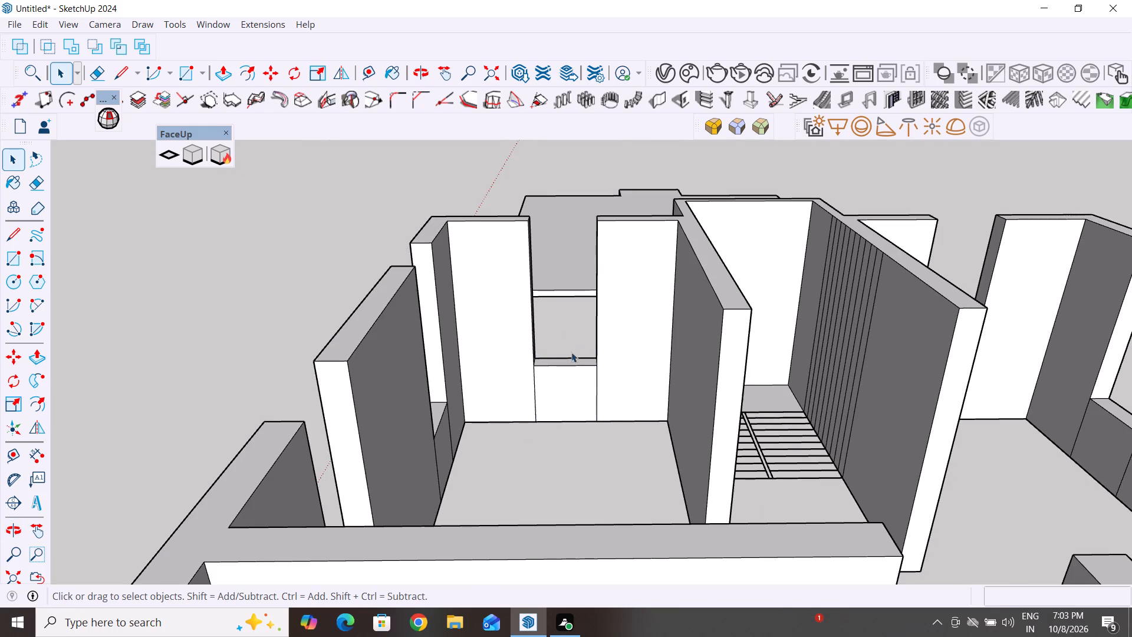
pyautogui.moveTo(571, 352); pyautogui.dragTo(552, 392)
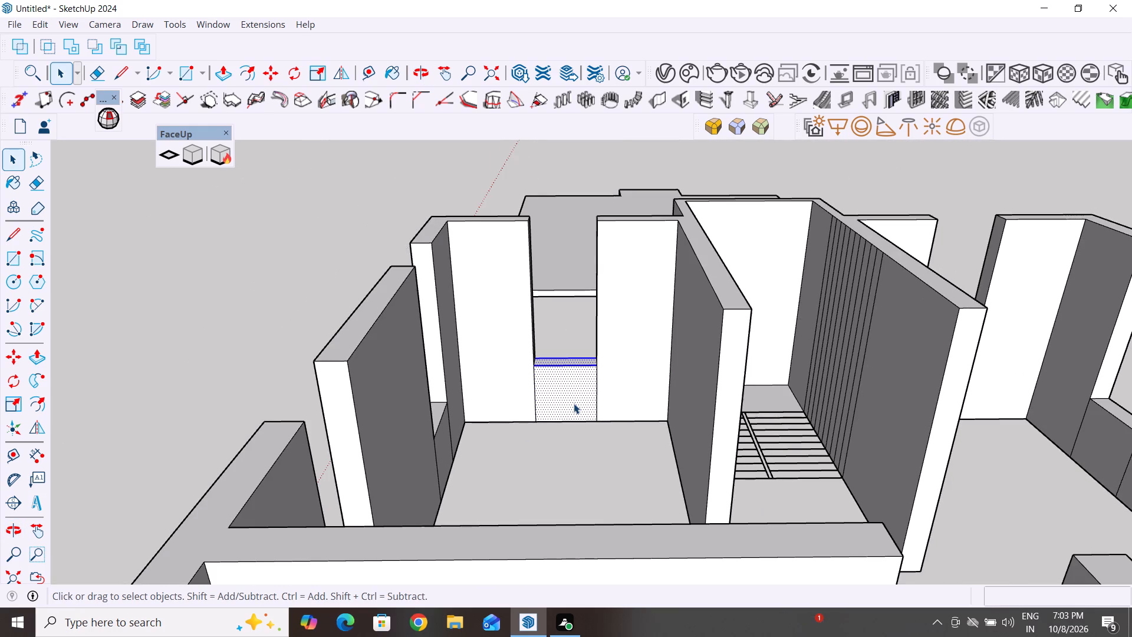
pyautogui.scroll(2, 574, 403)
pyautogui.moveTo(618, 393); pyautogui.dragTo(630, 379, button='middle')
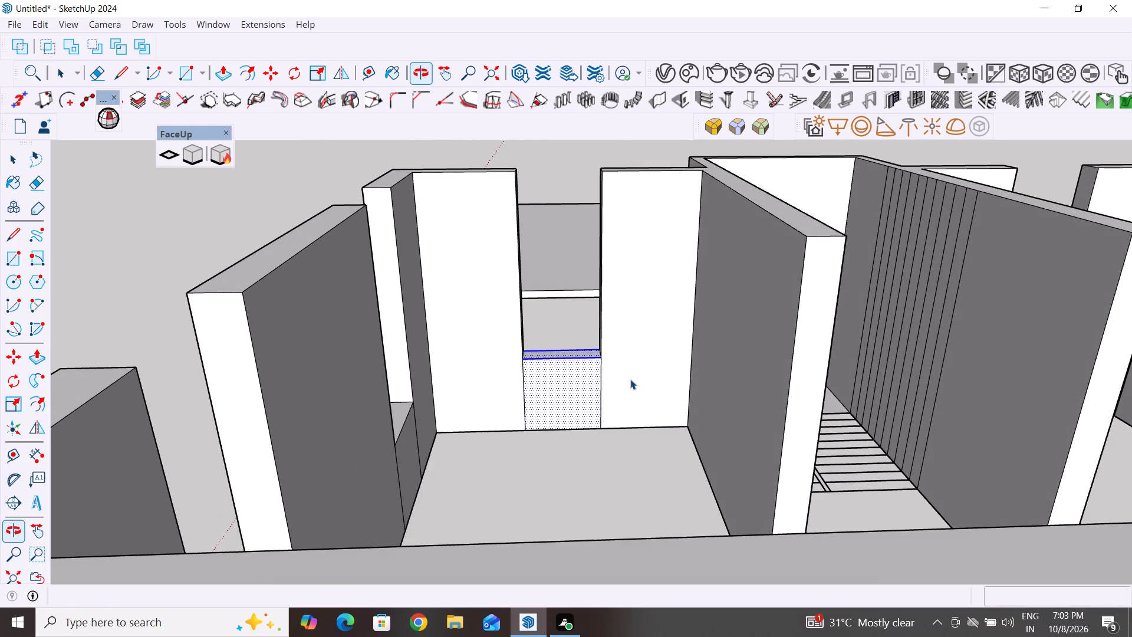
pyautogui.scroll(3, 576, 326)
pyautogui.scroll(-3, 576, 326)
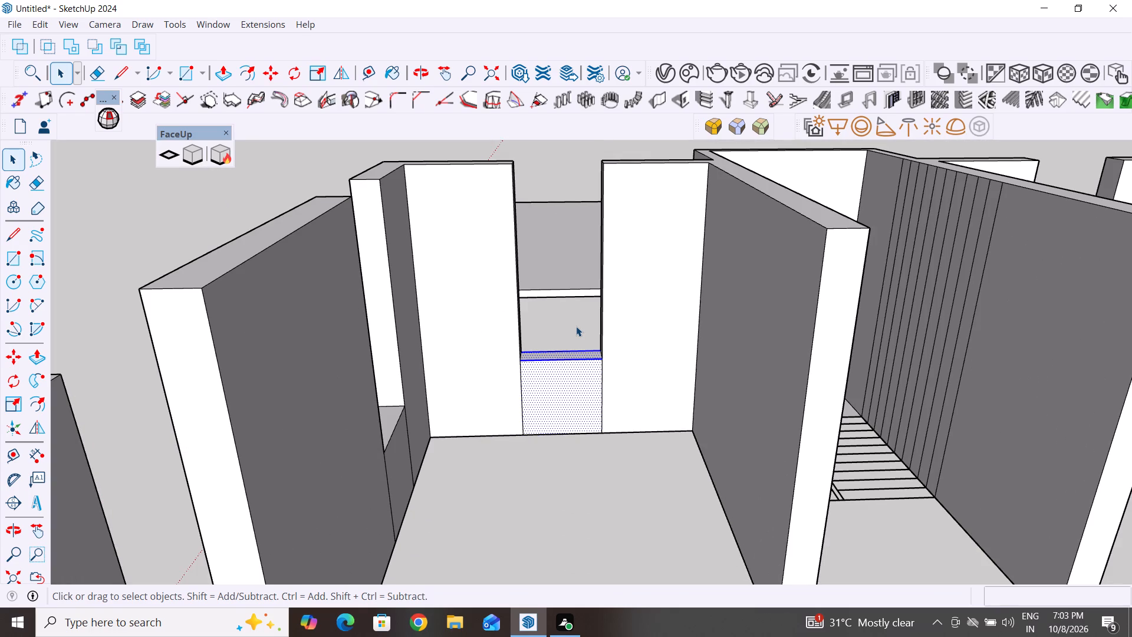
pyautogui.press('m')
pyautogui.click(600, 362)
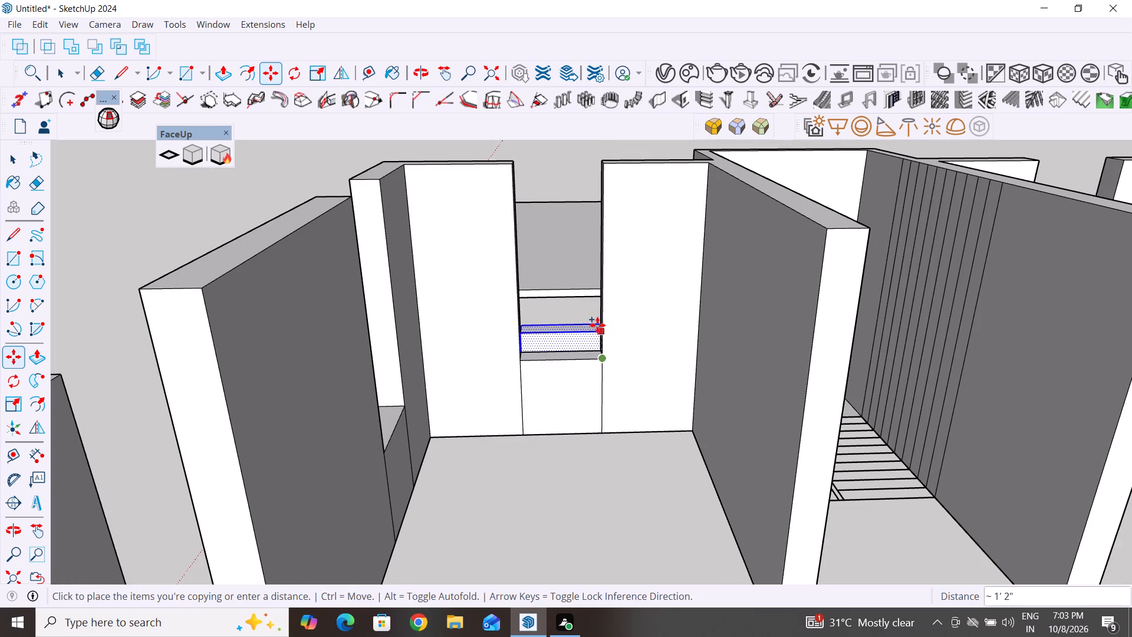
pyautogui.click(604, 166)
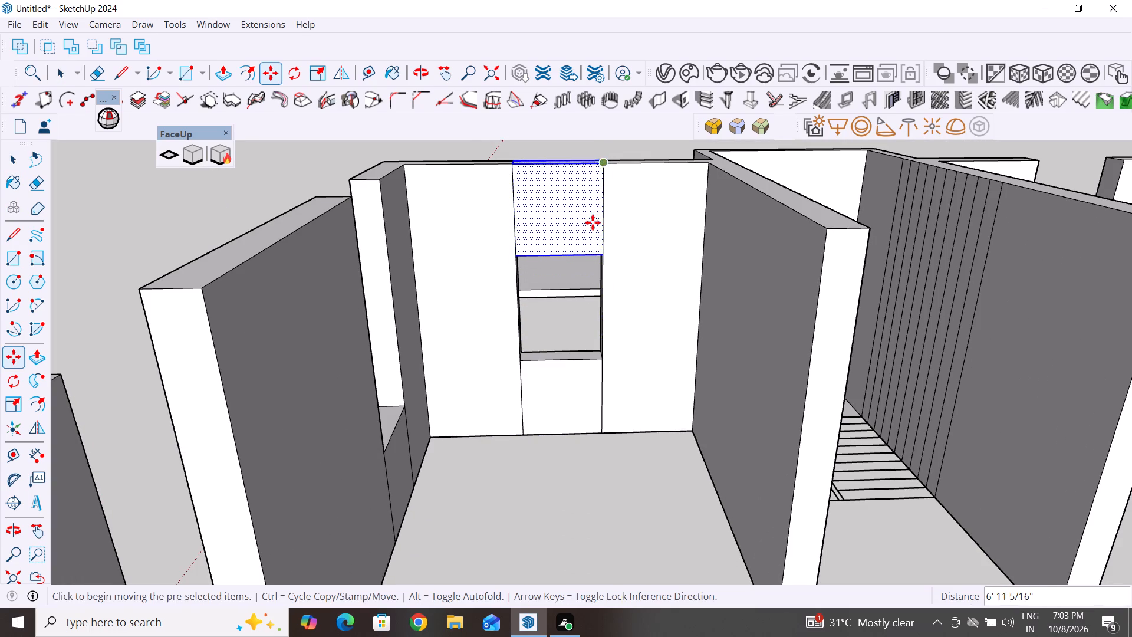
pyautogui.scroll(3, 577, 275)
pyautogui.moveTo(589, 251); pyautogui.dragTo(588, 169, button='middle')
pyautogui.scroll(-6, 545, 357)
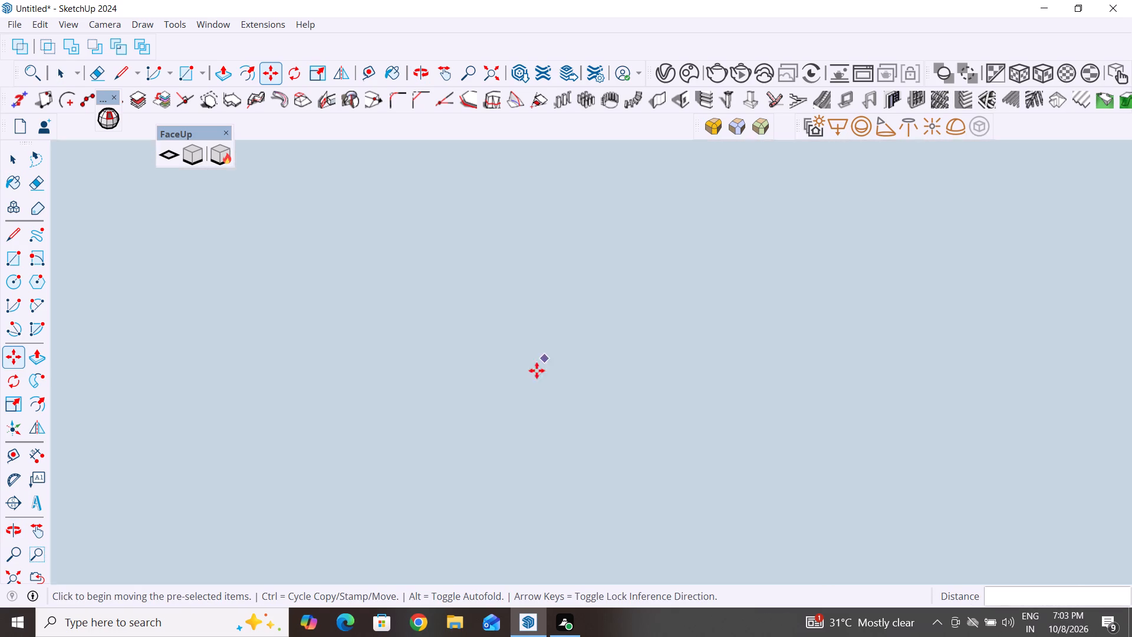
# Close the open underside of the lintel over the window beside the staircase room with a 10" by 3' rectangle.
pyautogui.scroll(-5, 524, 405)
pyautogui.click(19, 166)
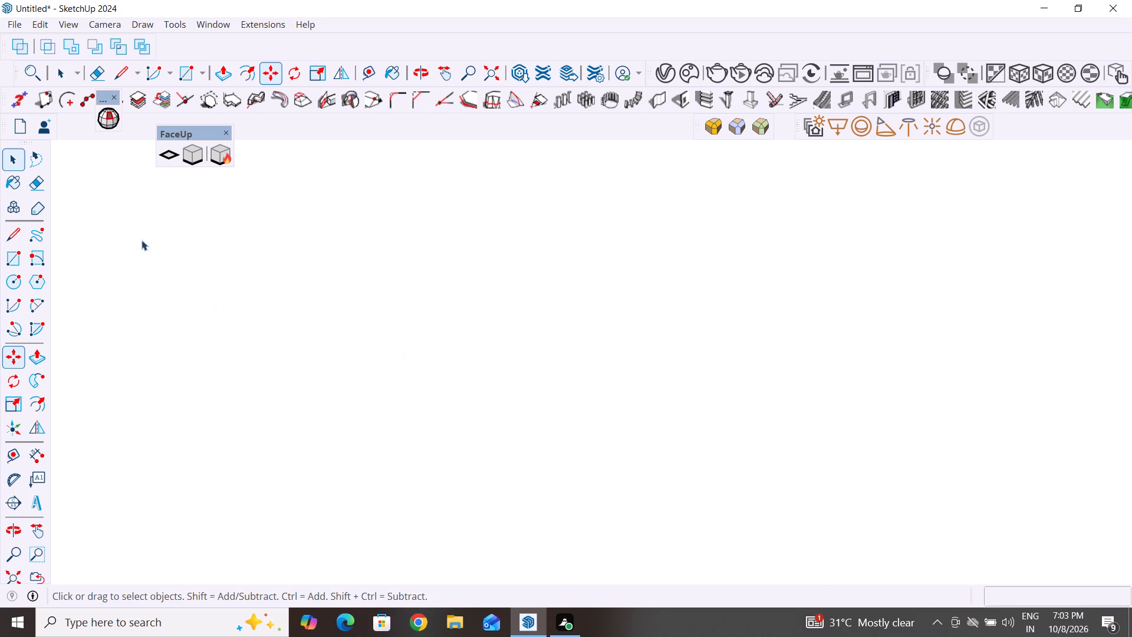
pyautogui.scroll(-13, 489, 439)
pyautogui.moveTo(617, 330); pyautogui.dragTo(588, 519, button='middle')
pyautogui.scroll(-4, 522, 468)
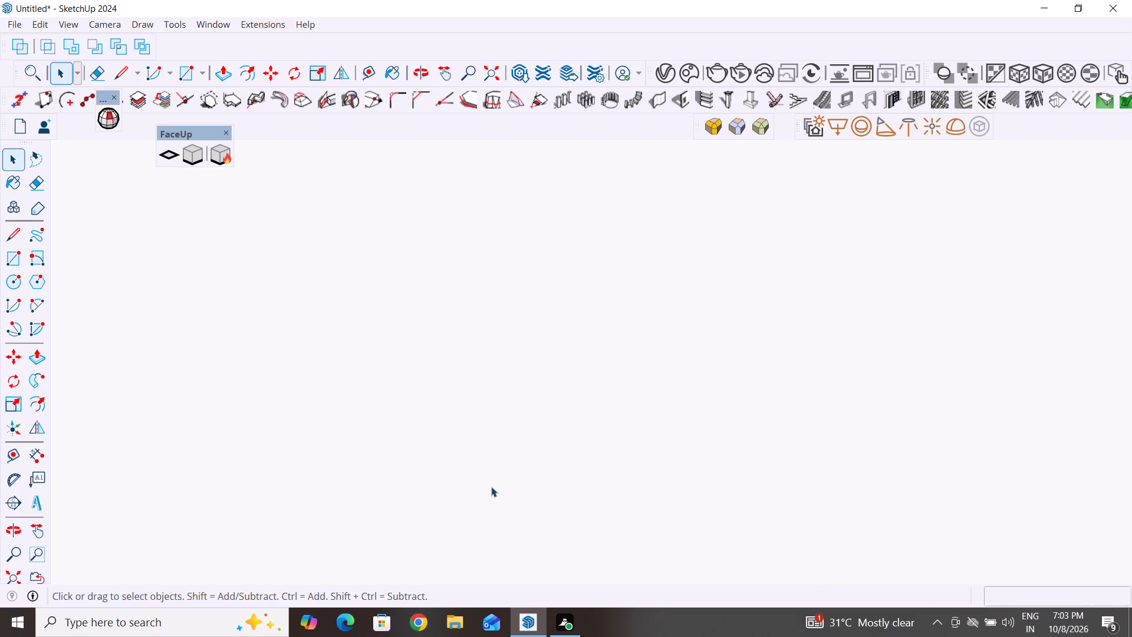
pyautogui.scroll(-20, 491, 487)
pyautogui.scroll(-5, 491, 487)
pyautogui.scroll(-5, 706, 402)
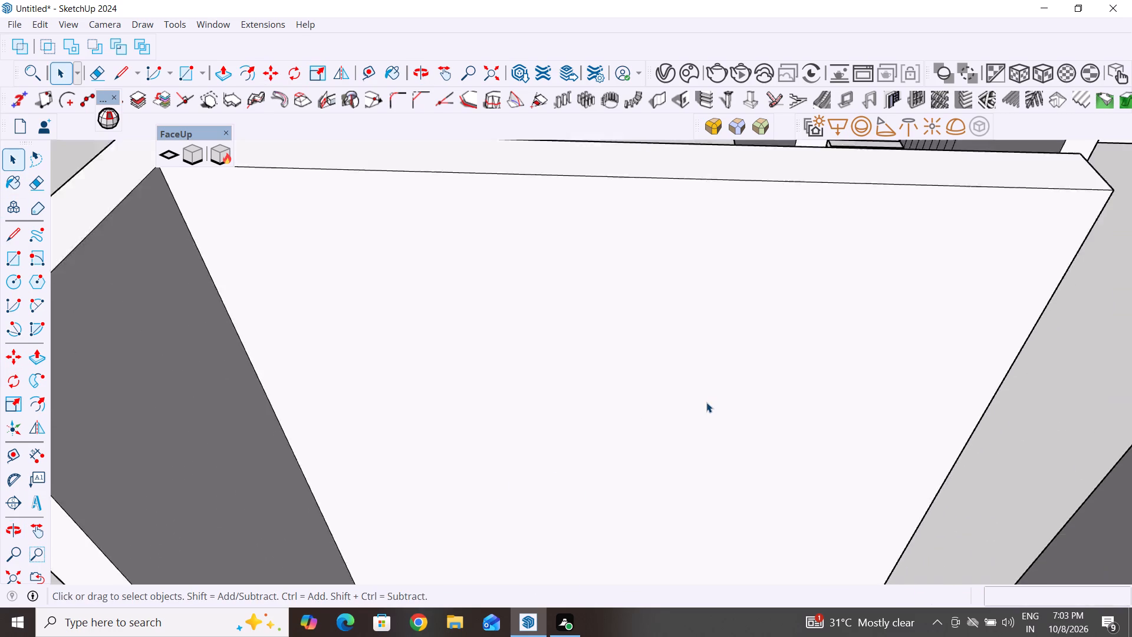
pyautogui.scroll(-7, 706, 402)
pyautogui.scroll(-6, 570, 418)
pyautogui.scroll(5, 608, 249)
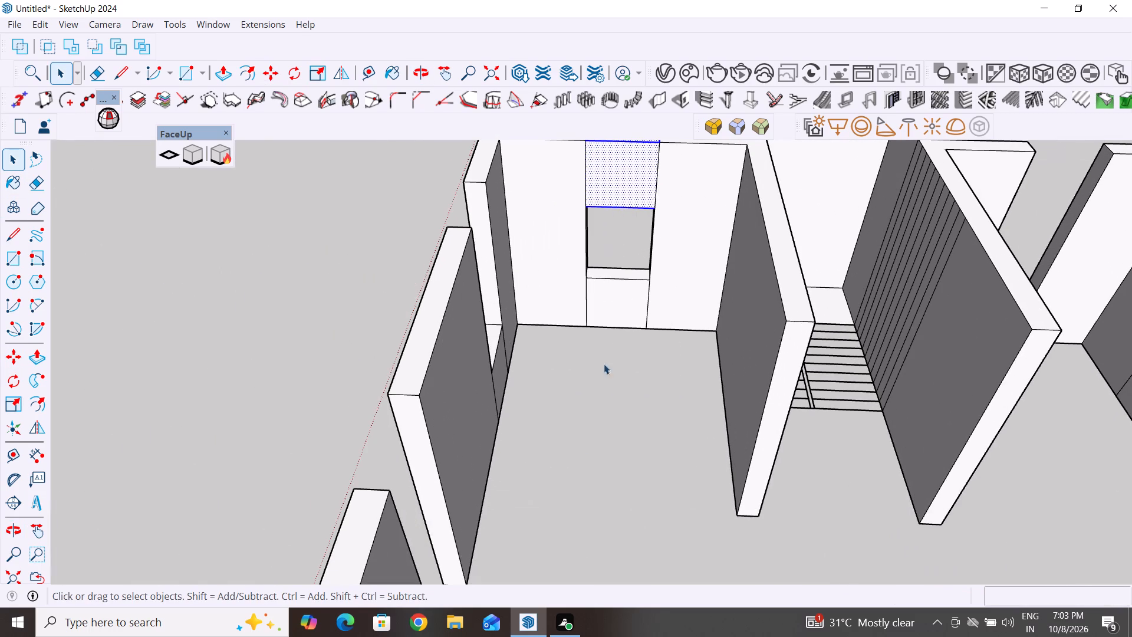
pyautogui.click(595, 476)
pyautogui.scroll(-5, 536, 579)
pyautogui.scroll(5, 624, 217)
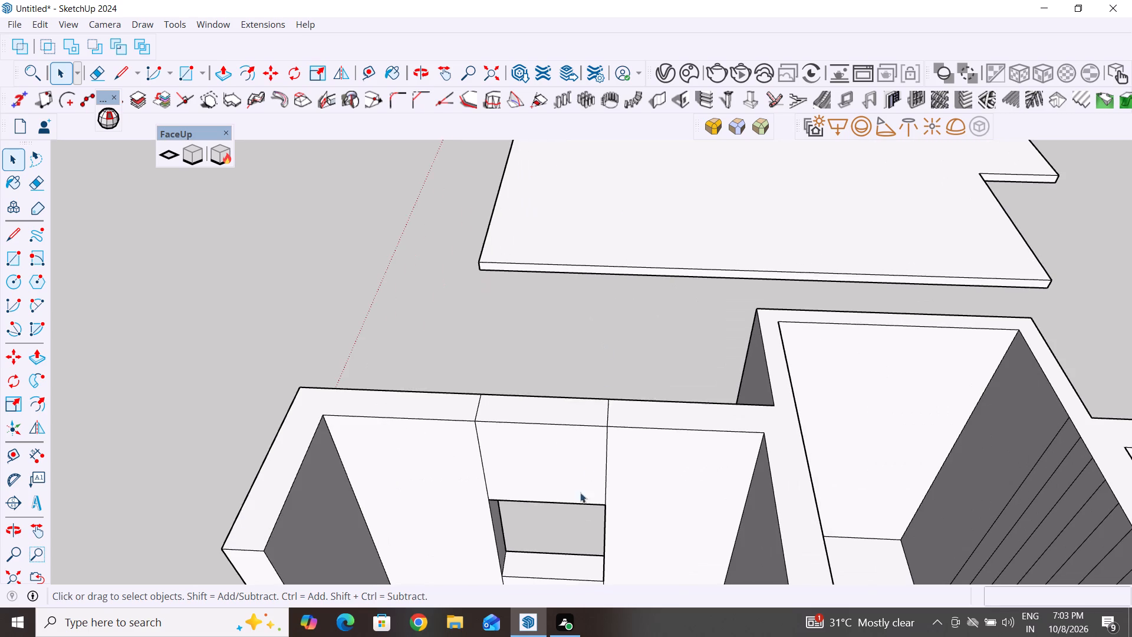
pyautogui.moveTo(571, 522); pyautogui.dragTo(597, 333, button='middle')
pyautogui.scroll(1, 581, 492)
pyautogui.scroll(-5, 691, 360)
pyautogui.moveTo(611, 471); pyautogui.dragTo(628, 361, button='middle')
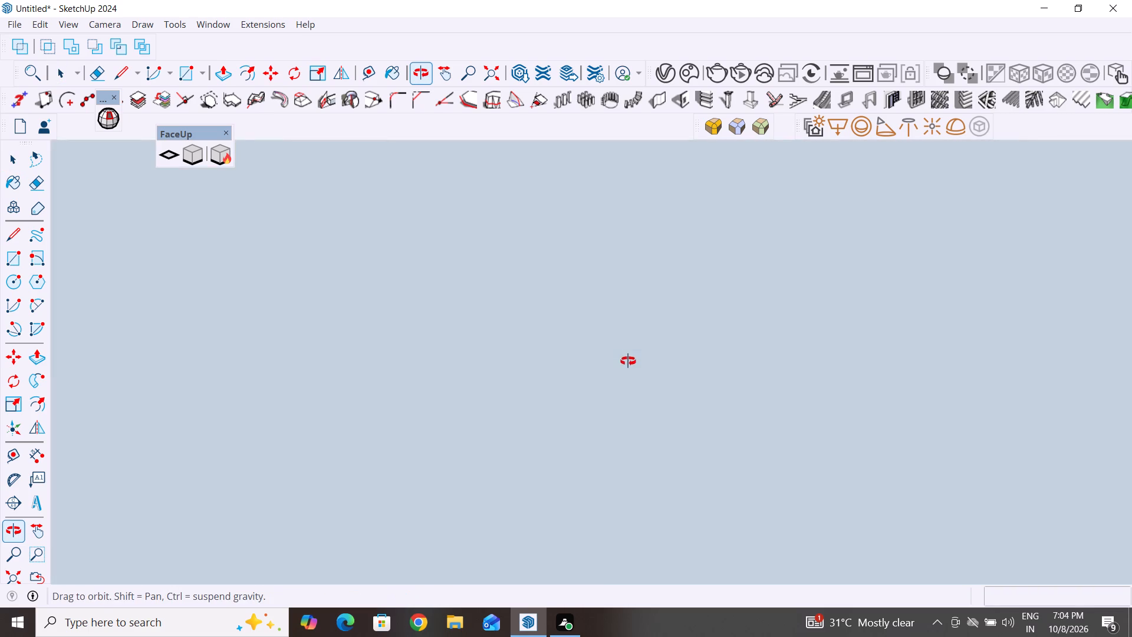
pyautogui.moveTo(628, 361); pyautogui.dragTo(625, 458, button='middle')
pyautogui.scroll(4, 618, 466)
pyautogui.moveTo(621, 455); pyautogui.dragTo(622, 429, button='middle')
pyautogui.scroll(1, 618, 442)
pyautogui.scroll(-4, 601, 505)
pyautogui.moveTo(608, 331); pyautogui.dragTo(612, 252, button='middle')
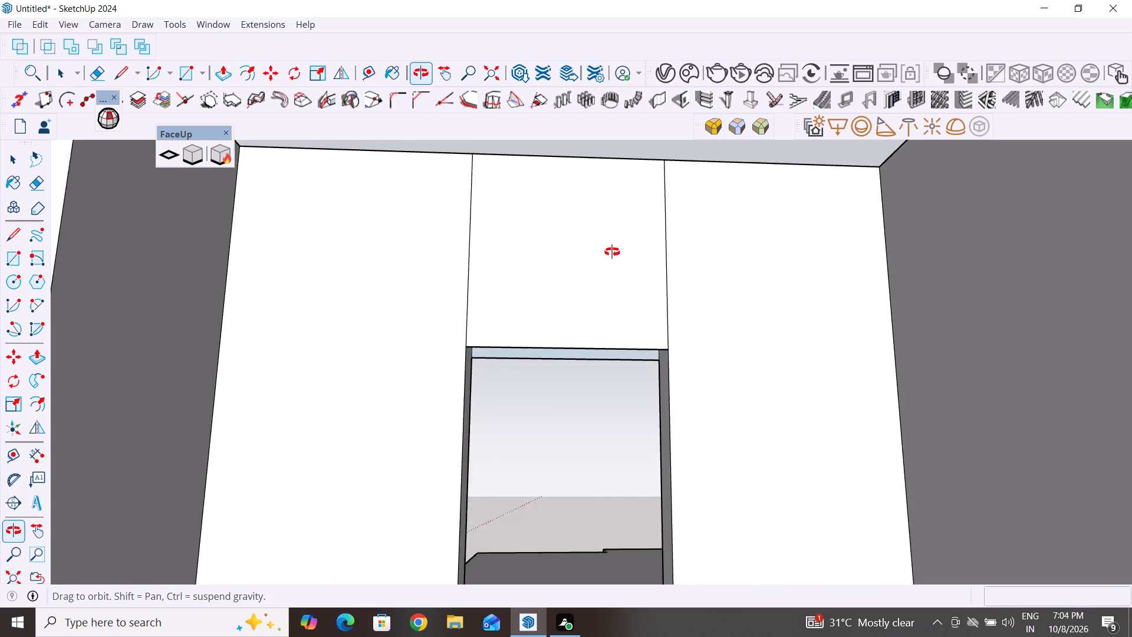
pyautogui.moveTo(612, 252); pyautogui.dragTo(695, 170, button='middle')
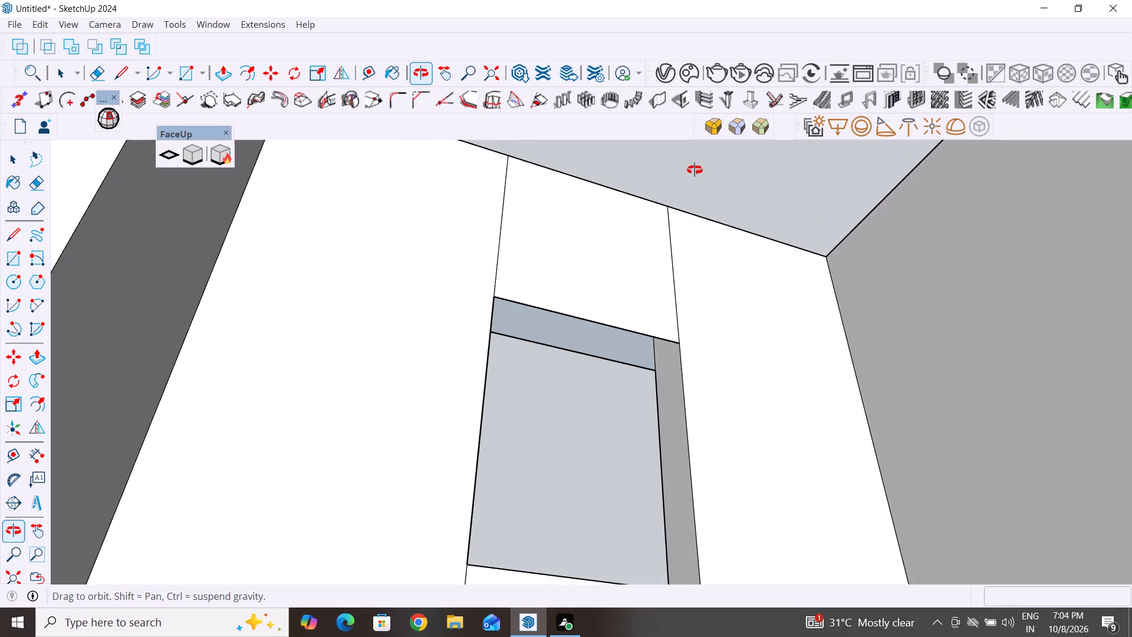
pyautogui.moveTo(695, 170); pyautogui.dragTo(585, 220, button='middle')
pyautogui.click(15, 256)
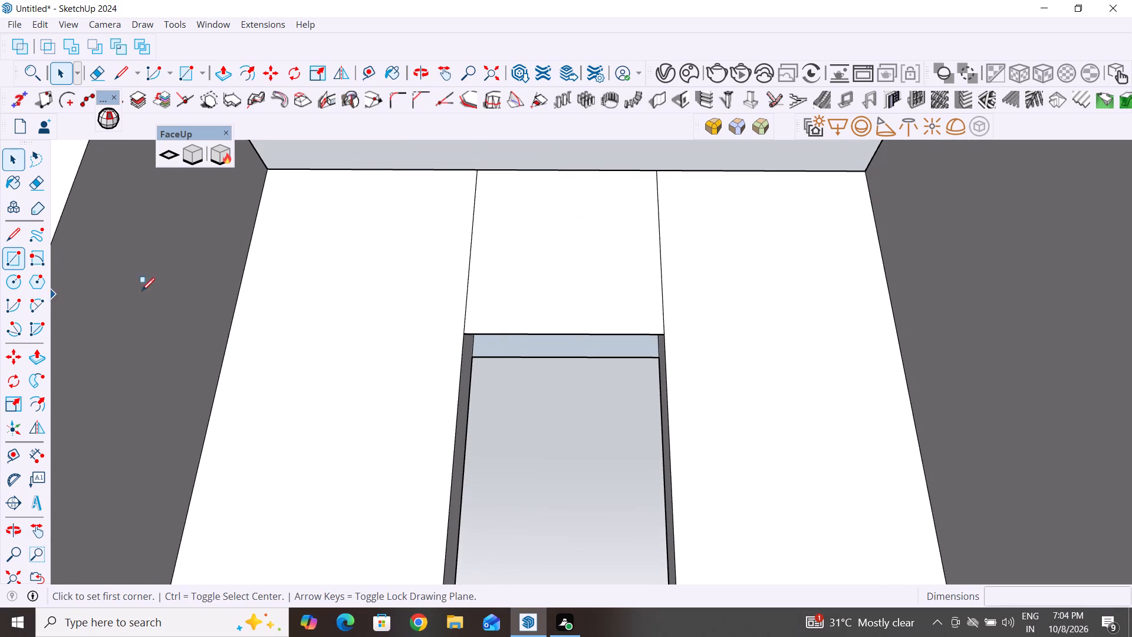
pyautogui.click(472, 359)
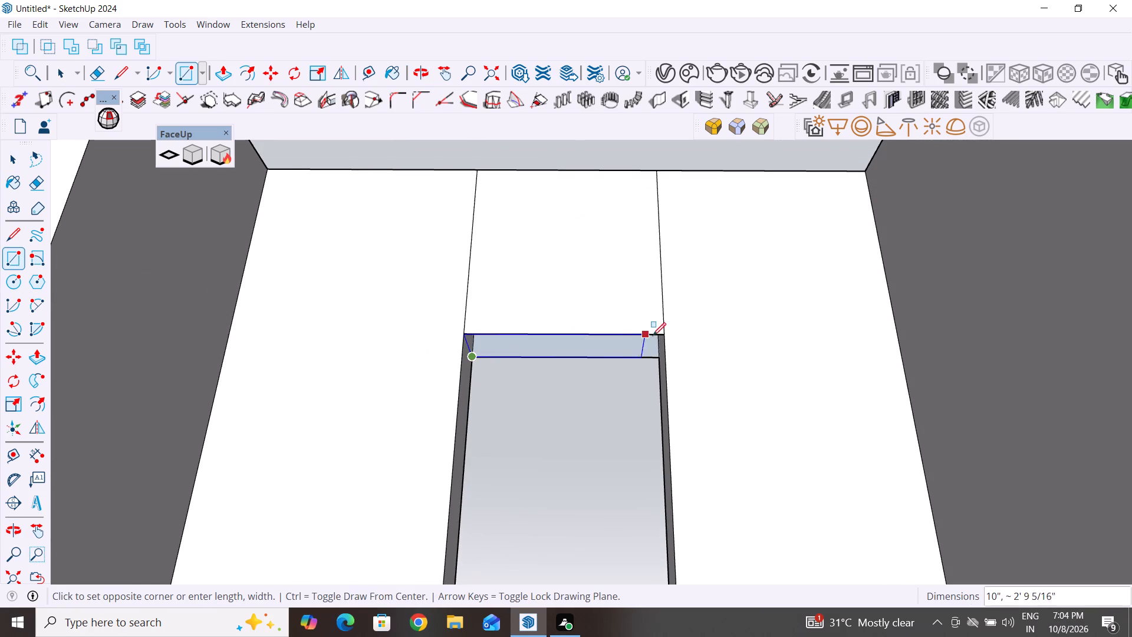
pyautogui.click(662, 336)
# Delete the faces covering the window opening beneath that lintel, on both sides of the wall.
pyautogui.click(8, 160)
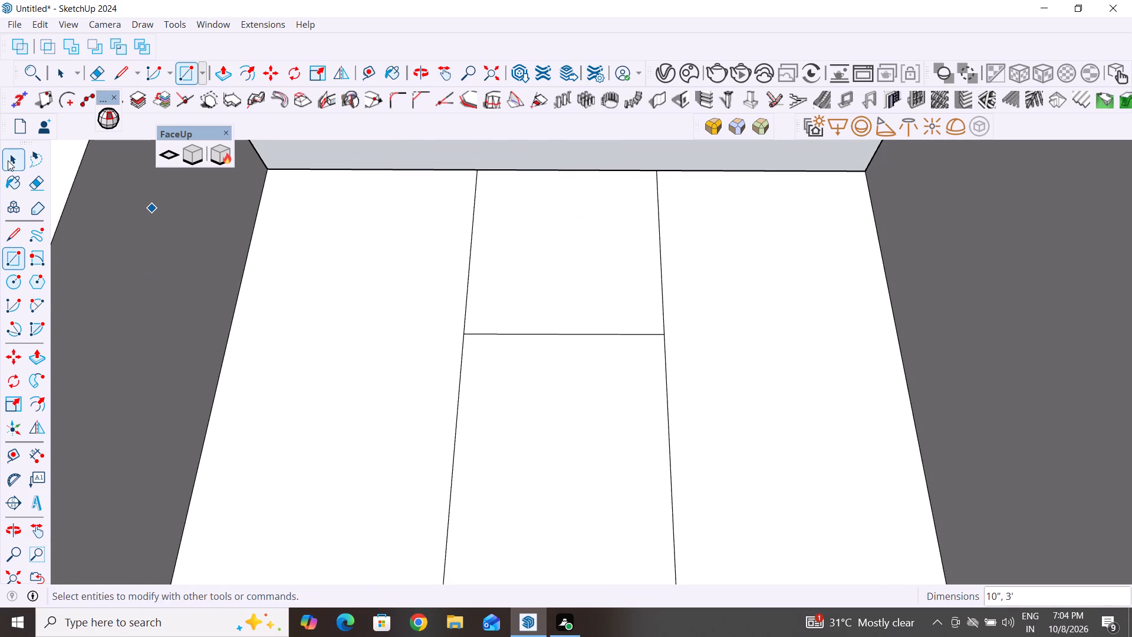
pyautogui.click(578, 408)
pyautogui.press('Delete')
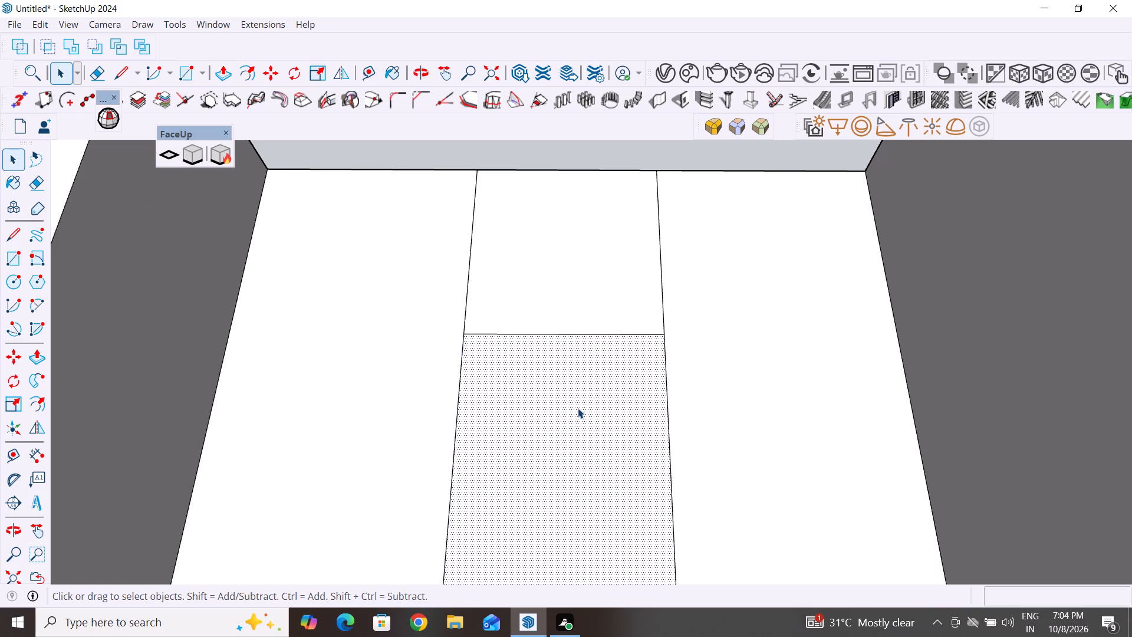
pyautogui.click(586, 444)
pyautogui.press('Delete')
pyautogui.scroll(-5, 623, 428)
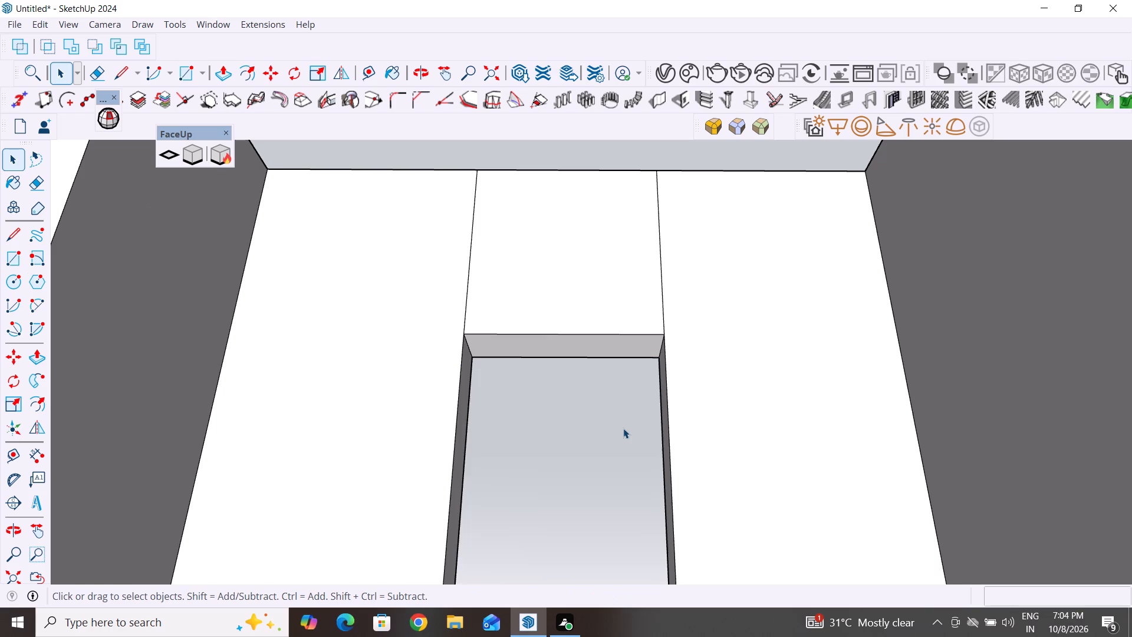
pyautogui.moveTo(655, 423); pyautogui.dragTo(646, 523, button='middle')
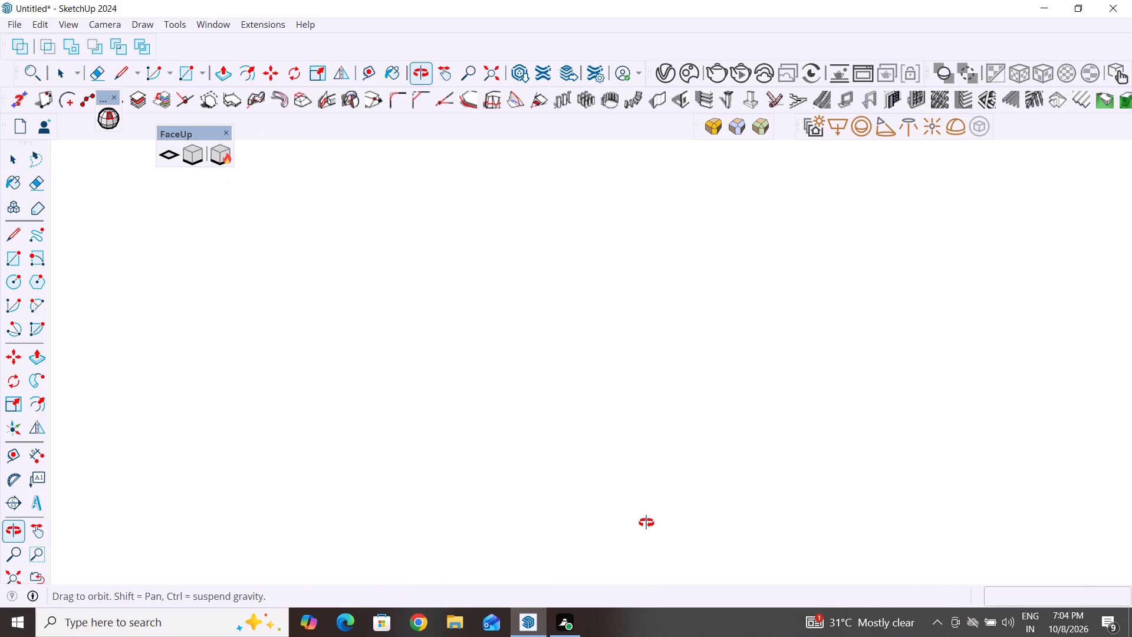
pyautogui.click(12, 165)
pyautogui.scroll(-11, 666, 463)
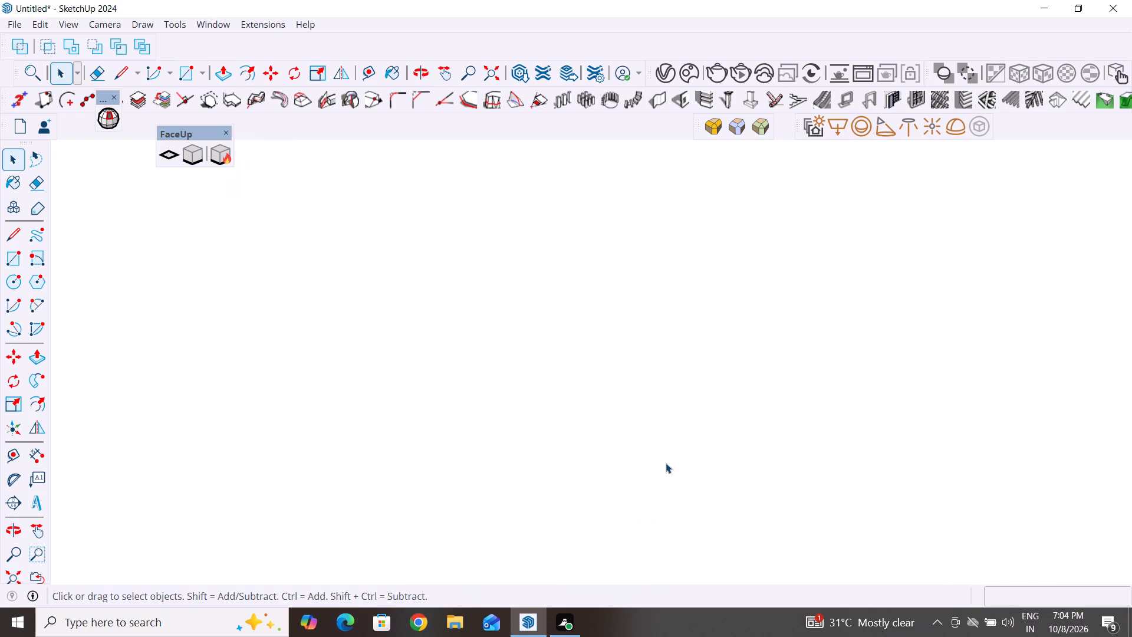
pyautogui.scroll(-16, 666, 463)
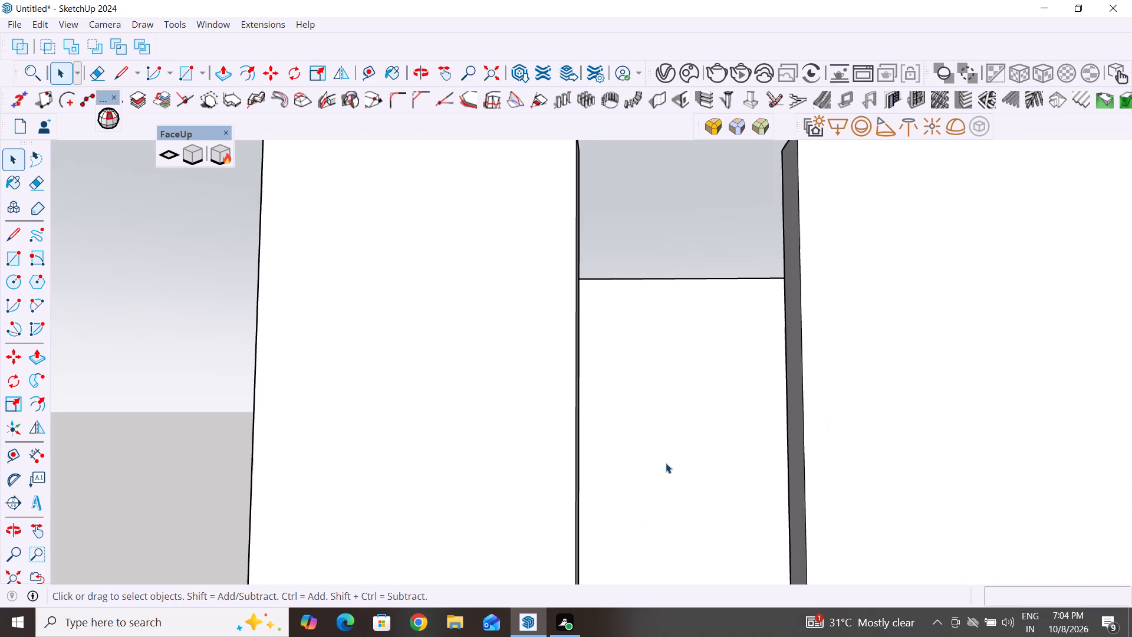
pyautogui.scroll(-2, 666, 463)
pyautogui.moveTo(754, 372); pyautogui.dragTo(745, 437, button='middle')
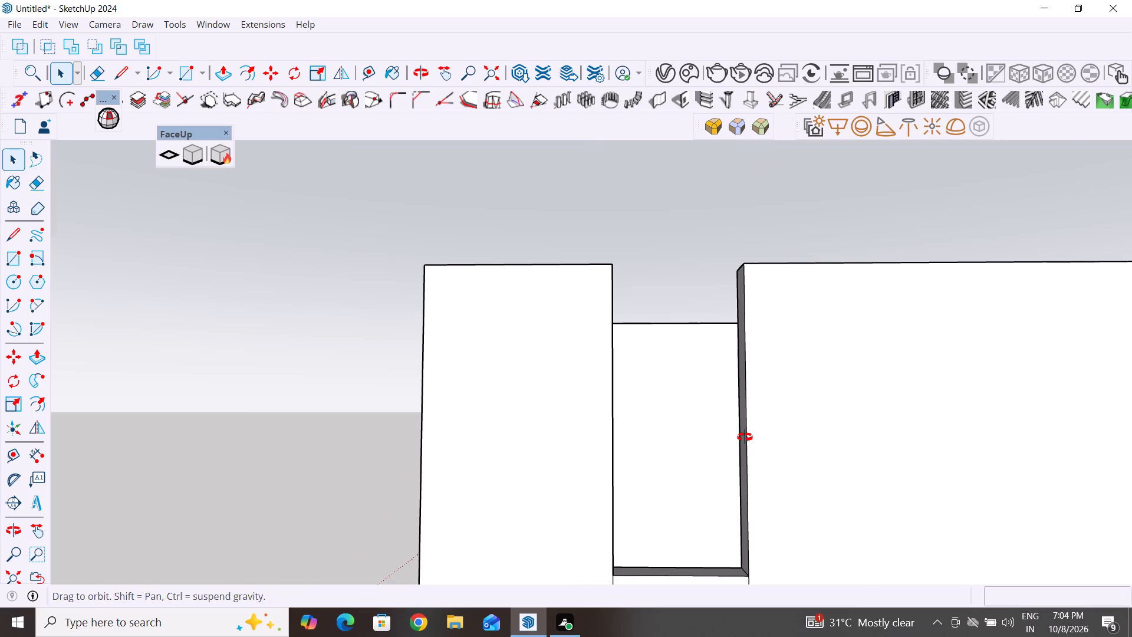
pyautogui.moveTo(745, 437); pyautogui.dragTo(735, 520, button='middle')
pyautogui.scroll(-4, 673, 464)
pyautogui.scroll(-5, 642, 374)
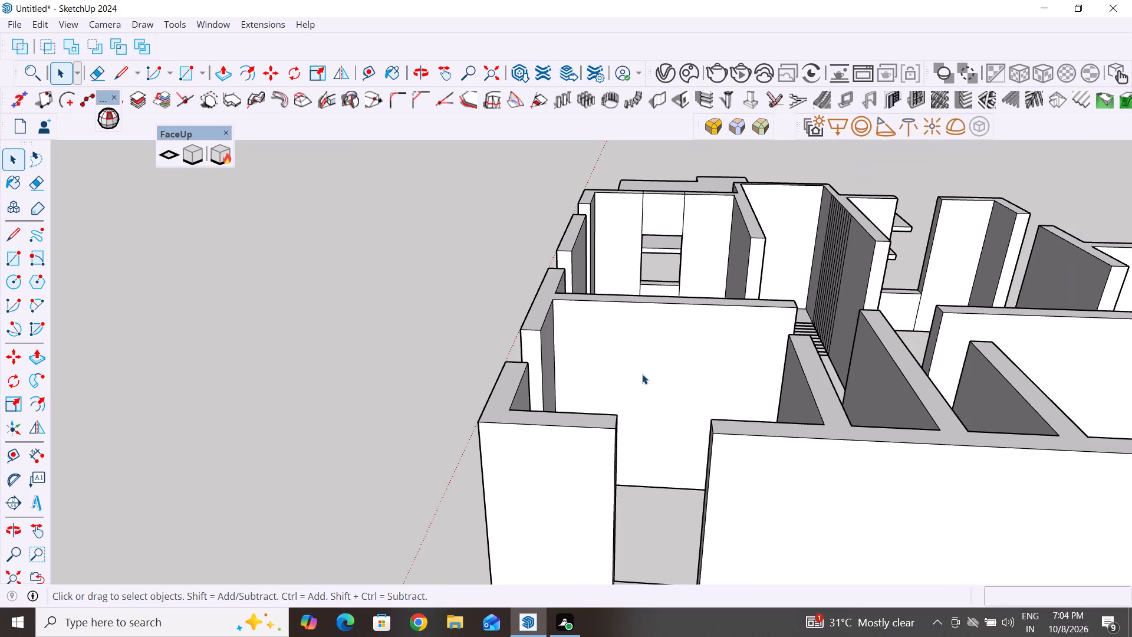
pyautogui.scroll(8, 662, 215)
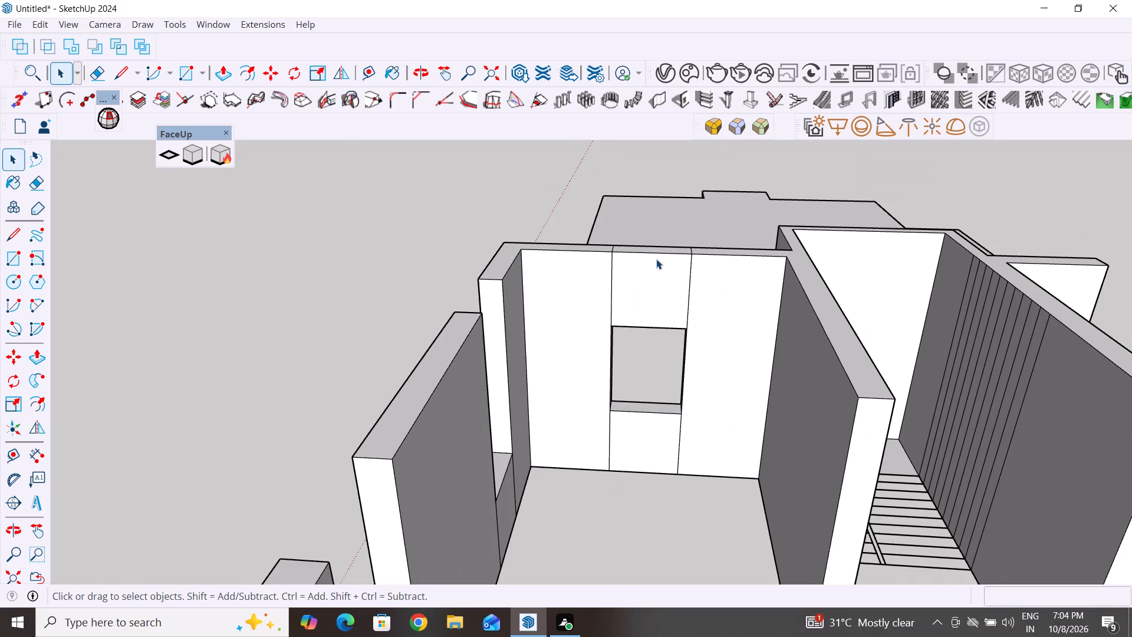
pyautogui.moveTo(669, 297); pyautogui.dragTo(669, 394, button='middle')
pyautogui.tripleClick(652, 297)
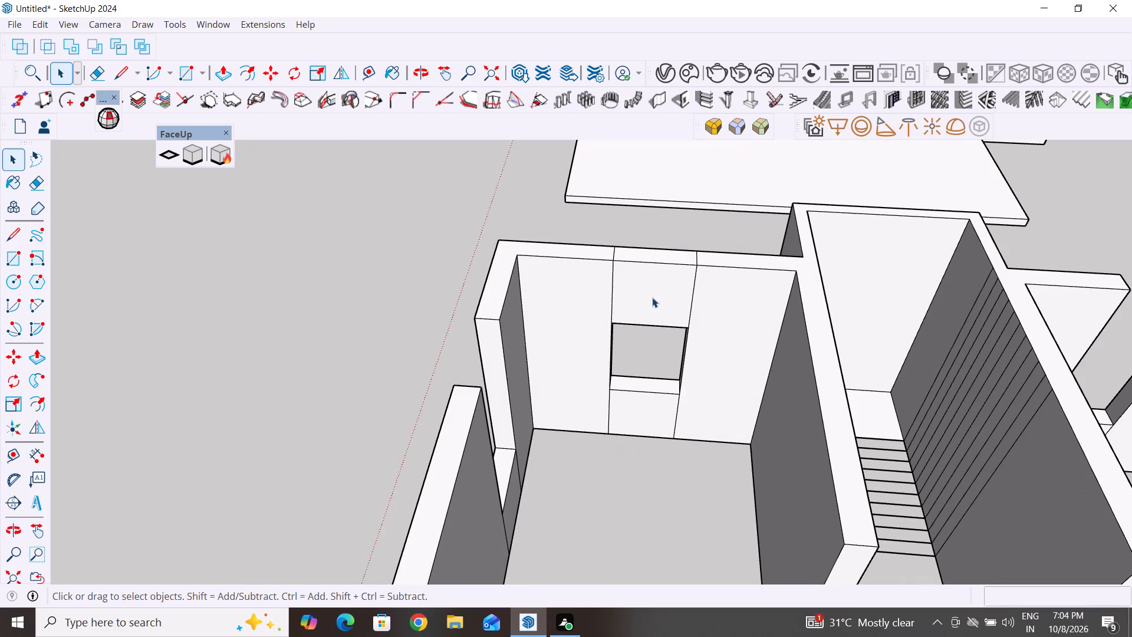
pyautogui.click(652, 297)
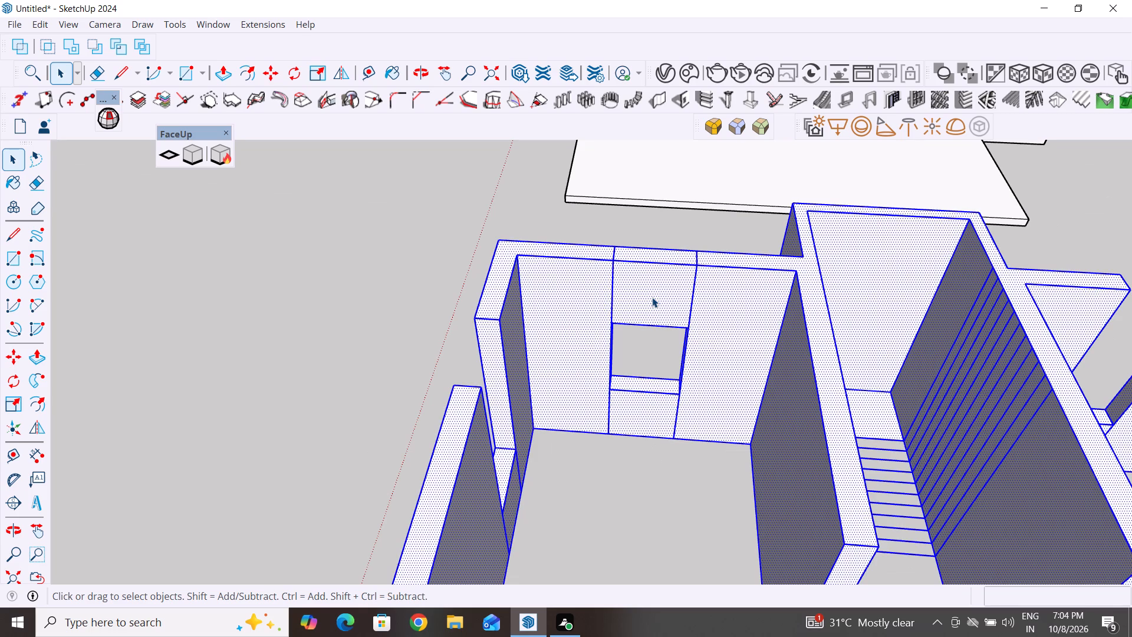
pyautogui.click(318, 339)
# Copy the closed lintel 32' 6" across to the long outer wall's window near the corner, flush with the wall tops.
pyautogui.moveTo(689, 274); pyautogui.dragTo(692, 238, button='middle')
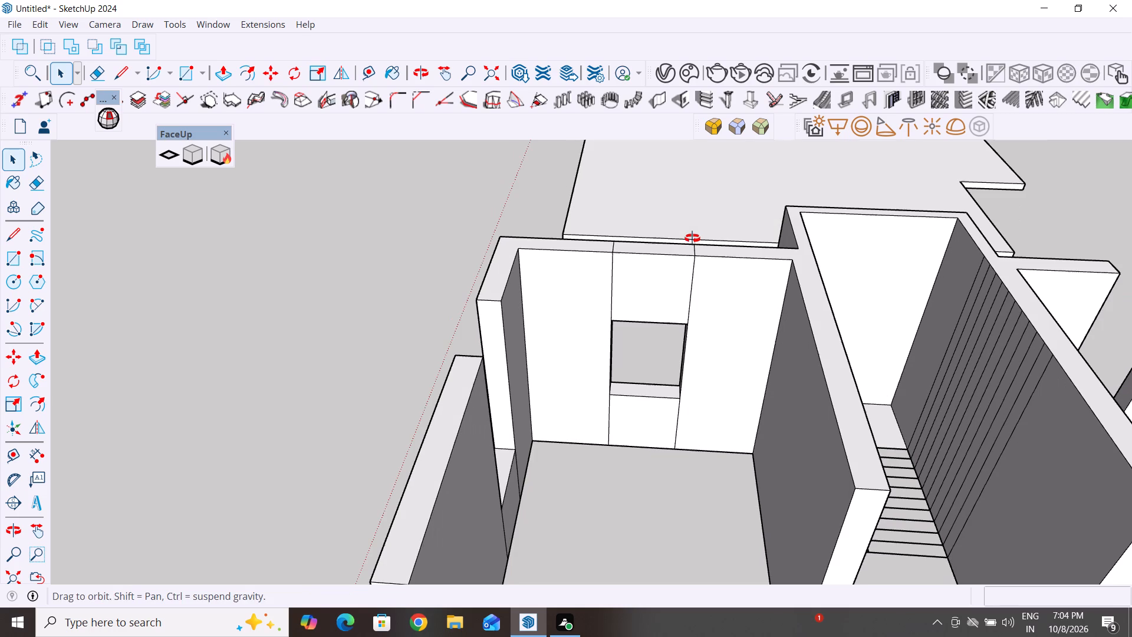
pyautogui.scroll(-5, 551, 520)
pyautogui.moveTo(610, 474); pyautogui.dragTo(638, 367, button='middle')
pyautogui.moveTo(647, 393); pyautogui.dragTo(650, 459, button='middle')
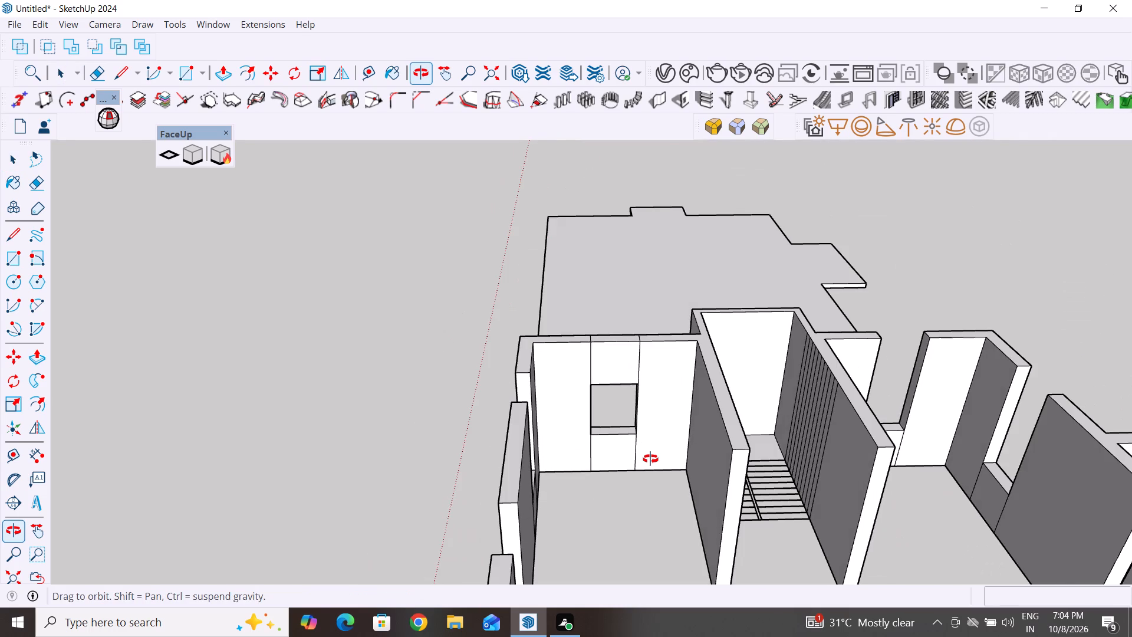
pyautogui.scroll(5, 646, 321)
pyautogui.moveTo(651, 360); pyautogui.dragTo(643, 373, button='middle')
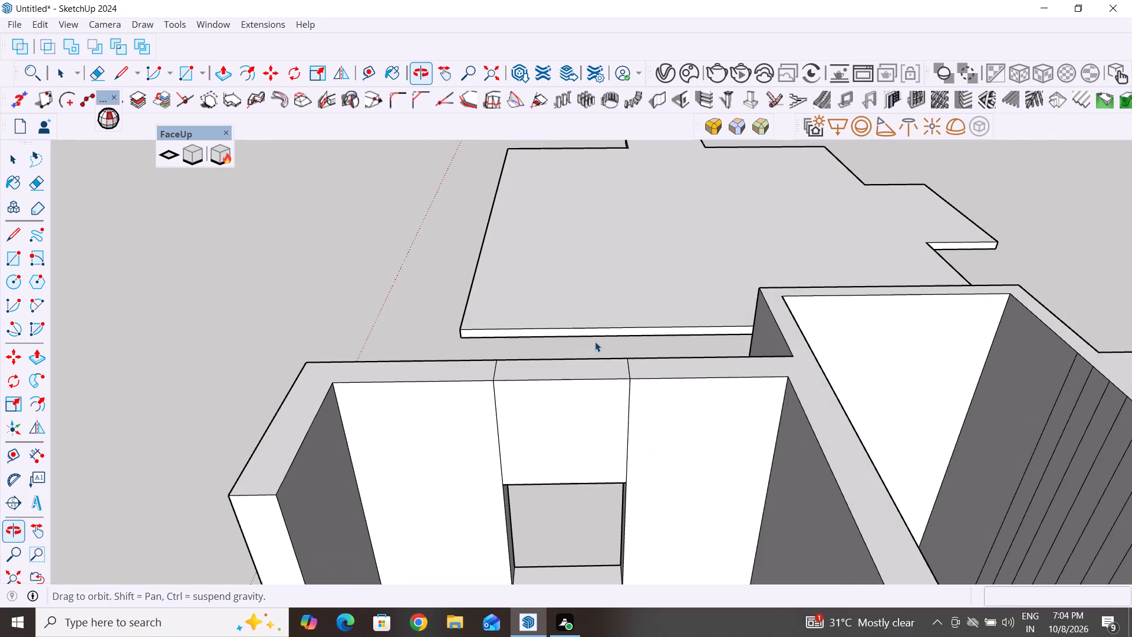
pyautogui.moveTo(595, 342); pyautogui.dragTo(537, 498)
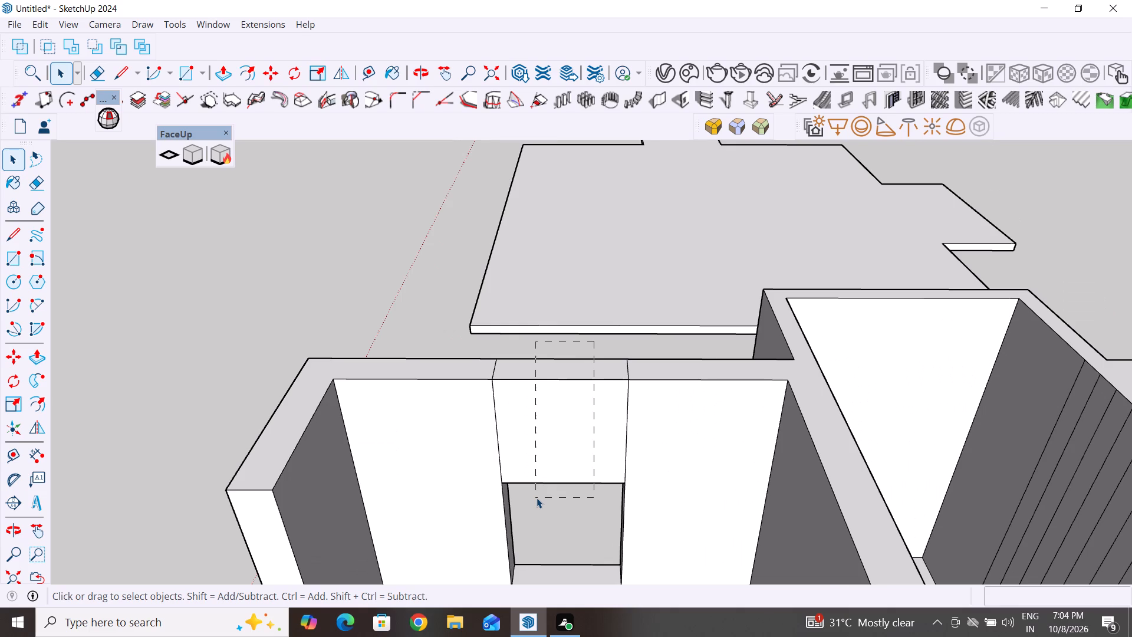
pyautogui.press('m')
pyautogui.click(627, 385)
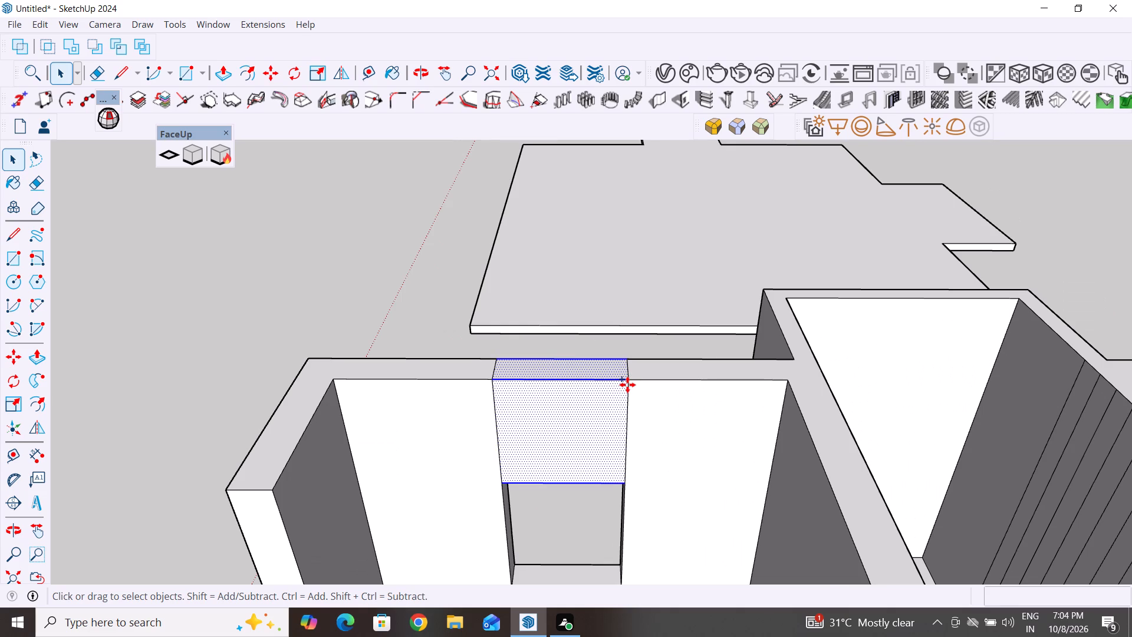
pyautogui.scroll(-12, 627, 385)
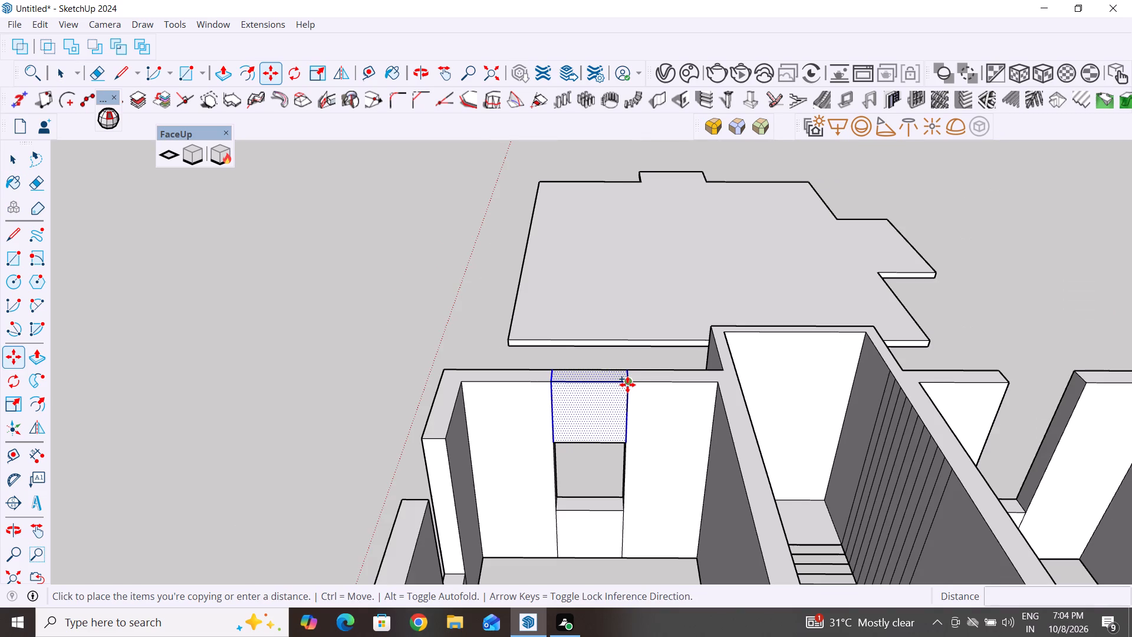
pyautogui.scroll(-14, 627, 385)
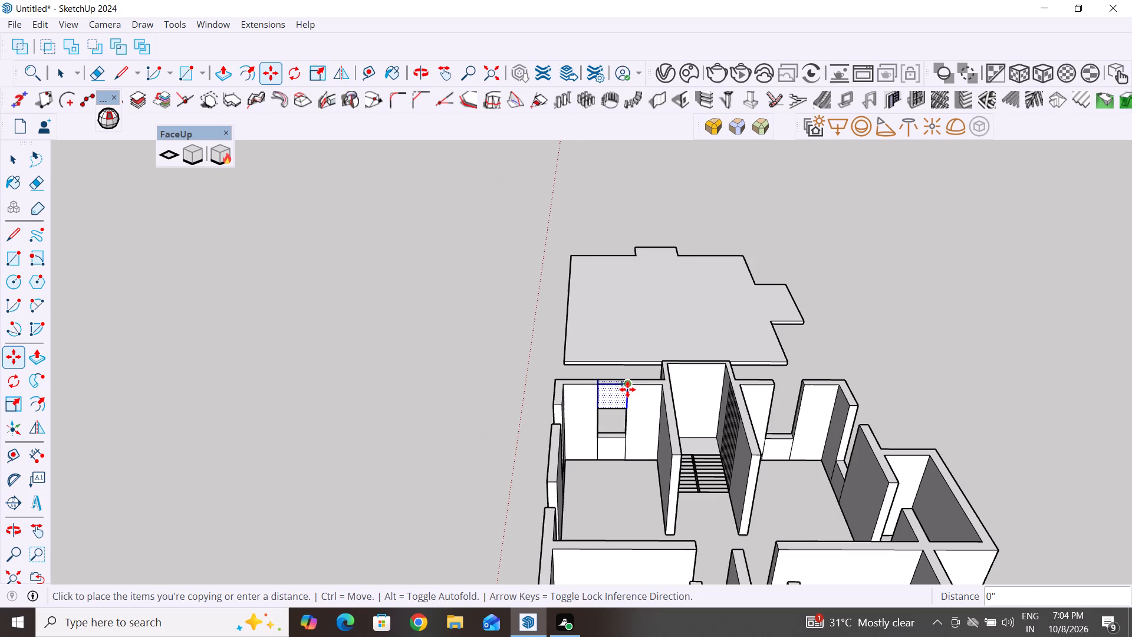
pyautogui.scroll(13, 622, 531)
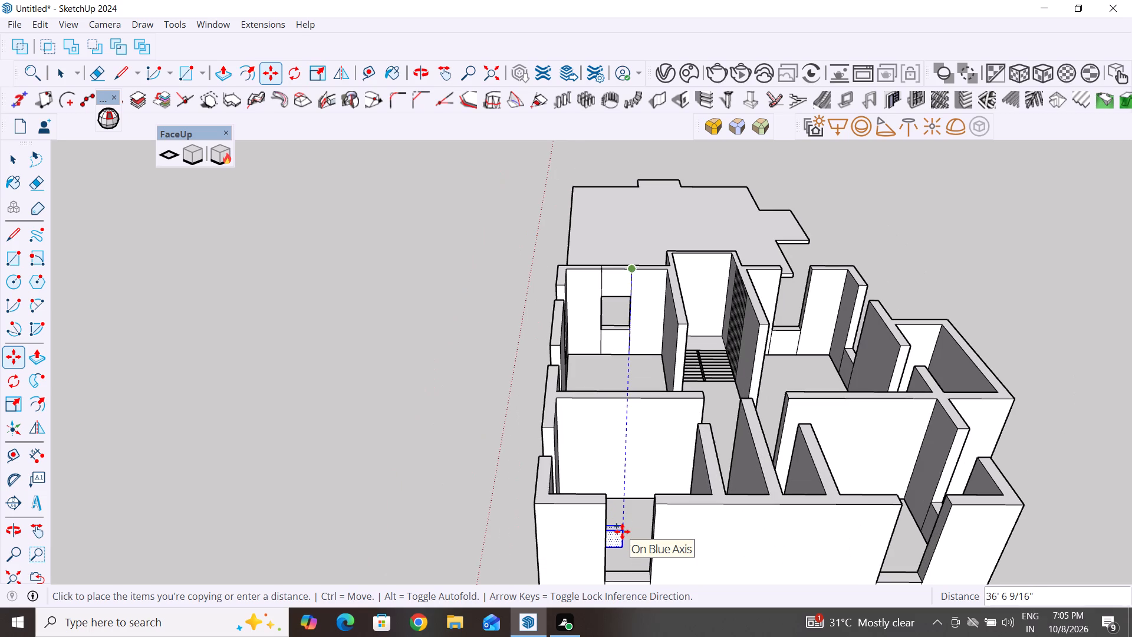
pyautogui.scroll(12, 622, 531)
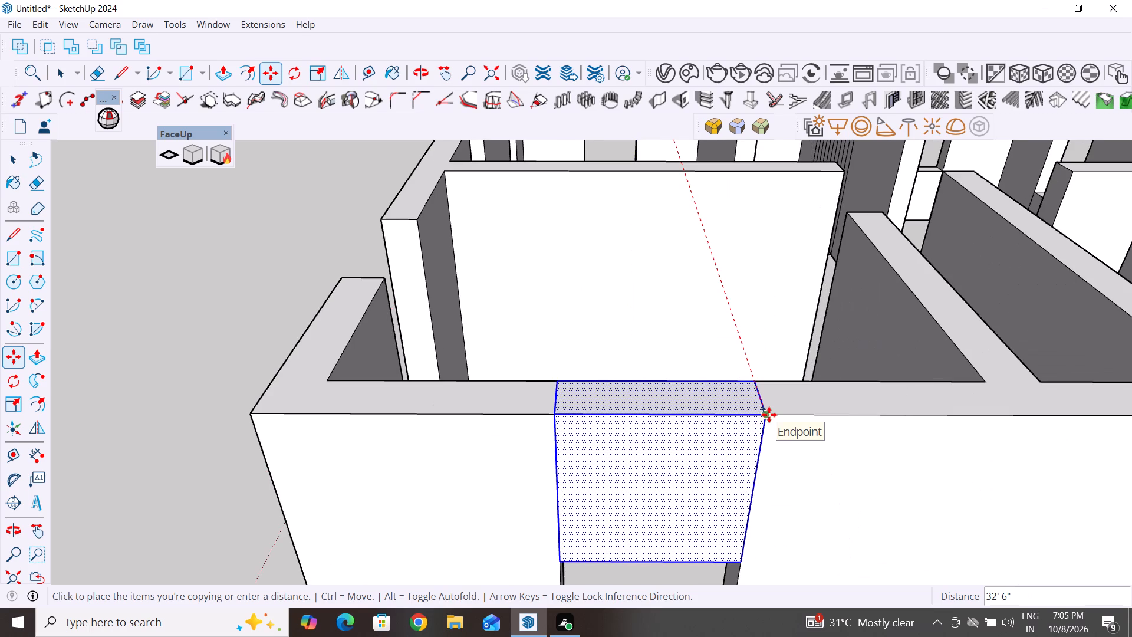
pyautogui.click(769, 415)
pyautogui.click(15, 165)
pyautogui.click(164, 277)
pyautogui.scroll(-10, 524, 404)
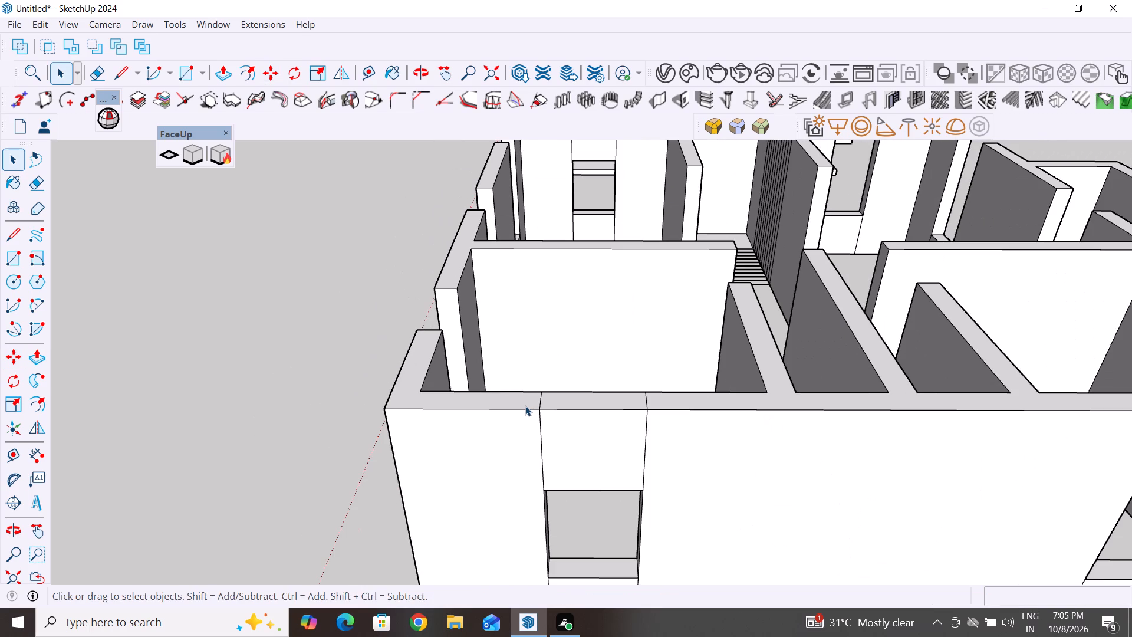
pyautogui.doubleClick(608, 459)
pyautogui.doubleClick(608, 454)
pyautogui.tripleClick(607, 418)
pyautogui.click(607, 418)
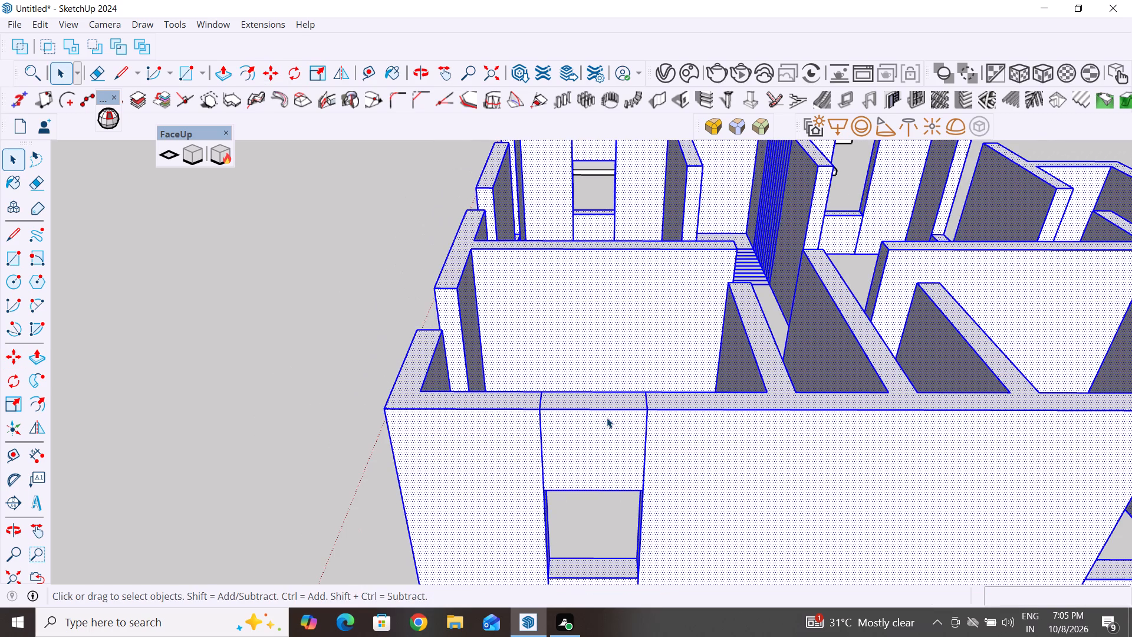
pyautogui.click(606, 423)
# Copy the lintel above the window beside the staircase room about 11' 3/16" away, to the empty space outside the house.
pyautogui.moveTo(607, 431); pyautogui.dragTo(605, 449, button='middle')
pyautogui.scroll(-2, 605, 449)
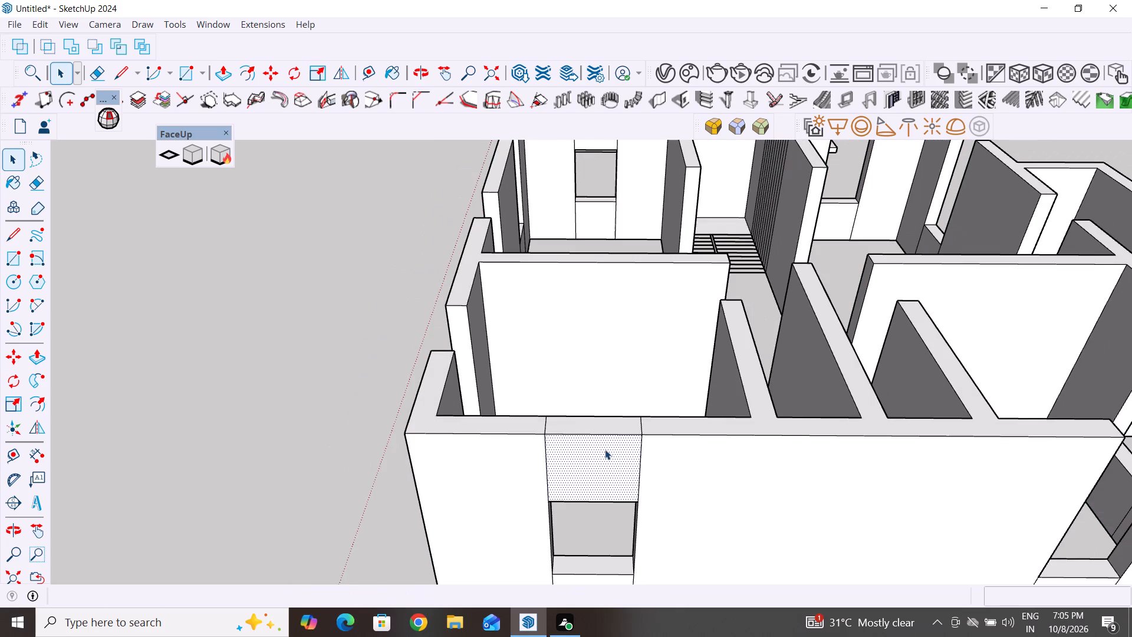
pyautogui.scroll(-3, 605, 449)
pyautogui.moveTo(617, 456); pyautogui.dragTo(805, 443, button='middle')
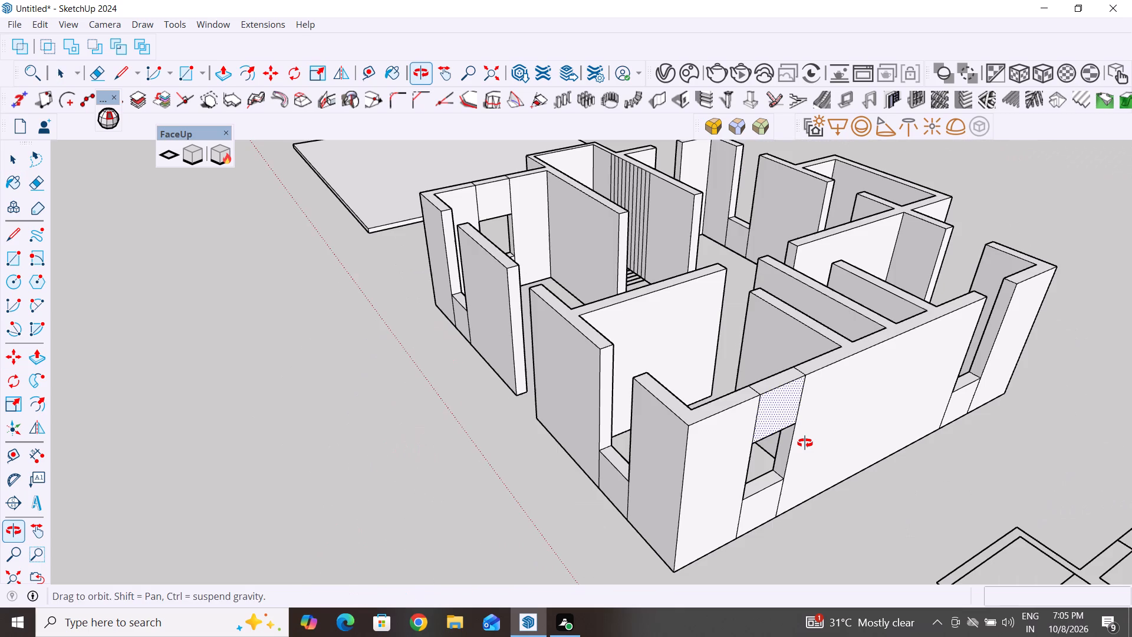
pyautogui.moveTo(805, 443); pyautogui.dragTo(771, 528, button='middle')
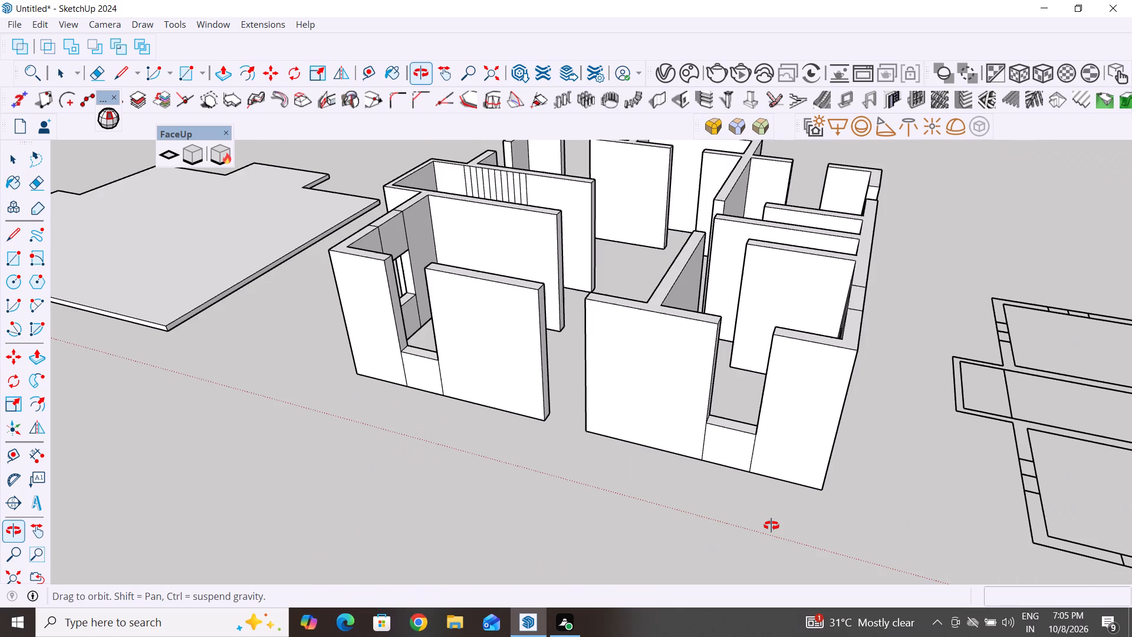
pyautogui.scroll(-4, 771, 528)
pyautogui.moveTo(727, 423); pyautogui.dragTo(771, 527, button='middle')
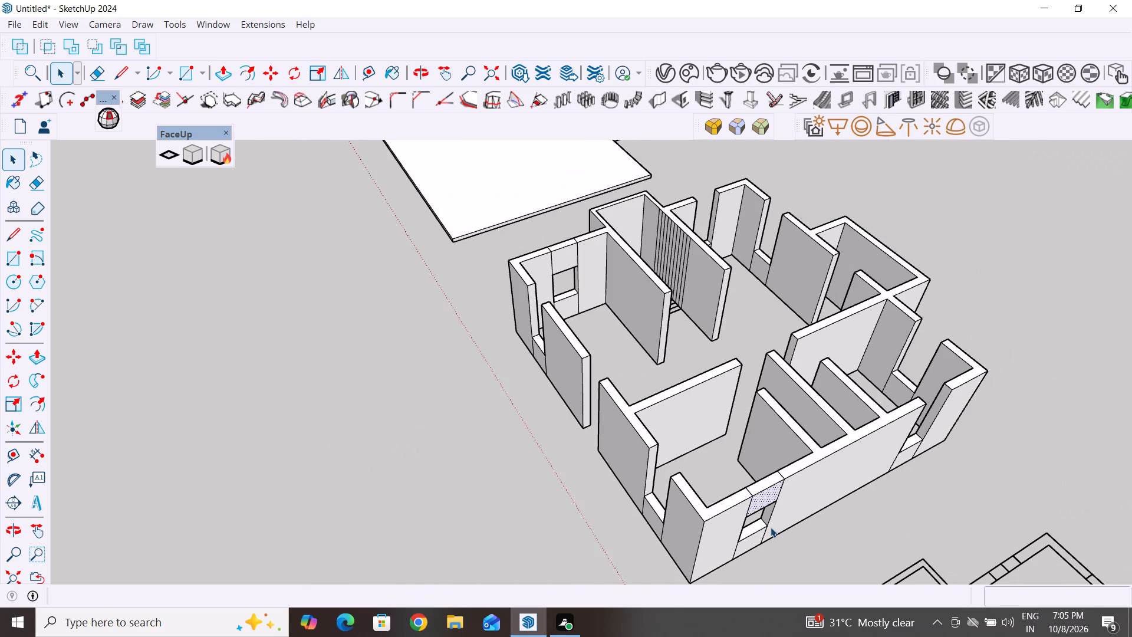
pyautogui.moveTo(771, 527); pyautogui.dragTo(625, 411, button='middle')
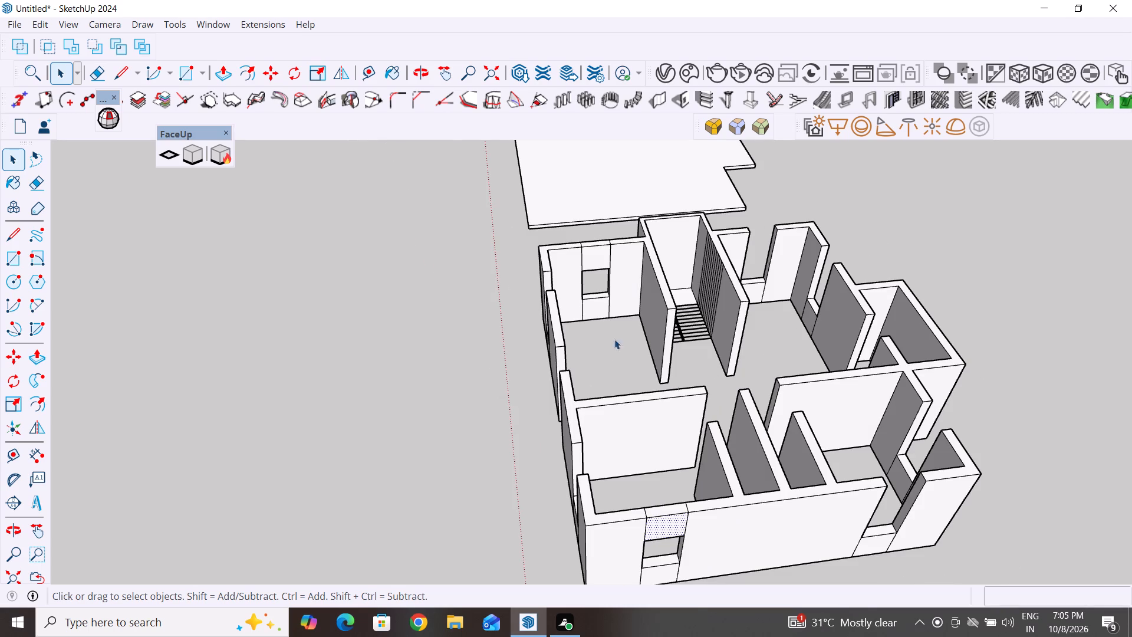
pyautogui.scroll(9, 595, 224)
pyautogui.moveTo(610, 245); pyautogui.dragTo(574, 216, button='middle')
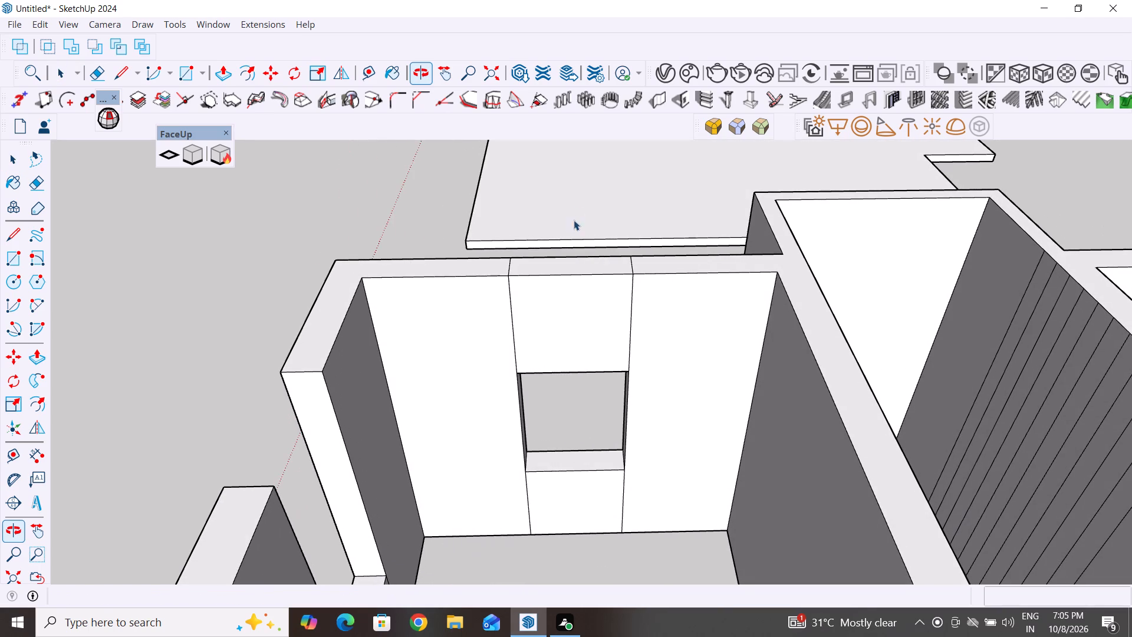
pyautogui.moveTo(604, 251); pyautogui.dragTo(591, 301)
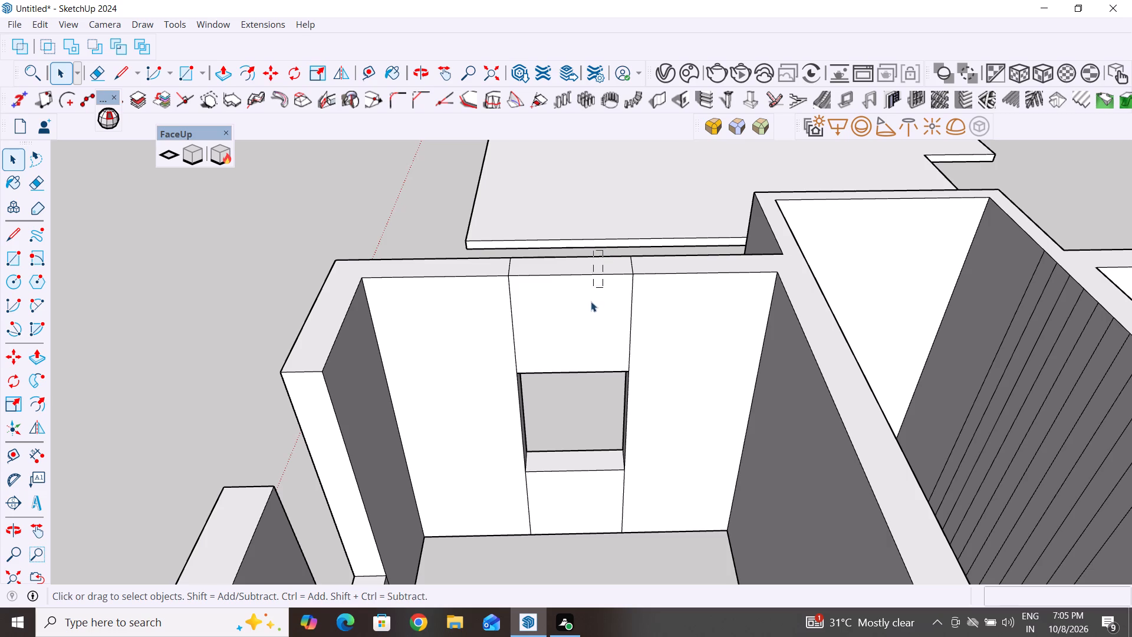
pyautogui.moveTo(591, 301); pyautogui.dragTo(552, 399)
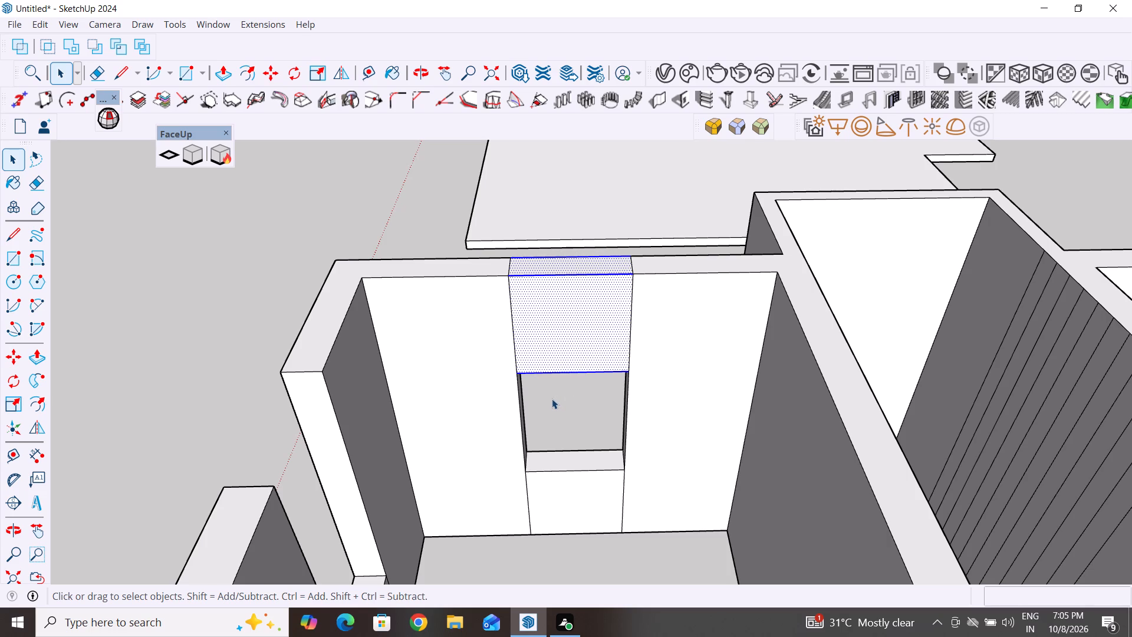
pyautogui.press('m')
pyautogui.click(630, 372)
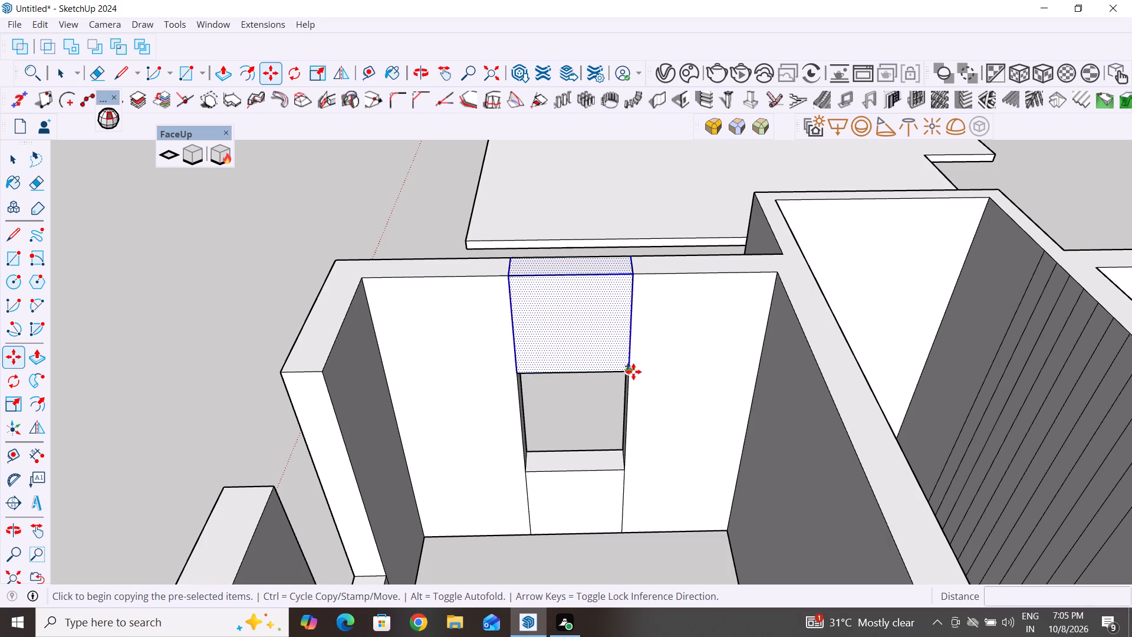
pyautogui.scroll(-10, 641, 370)
pyautogui.scroll(2, 498, 438)
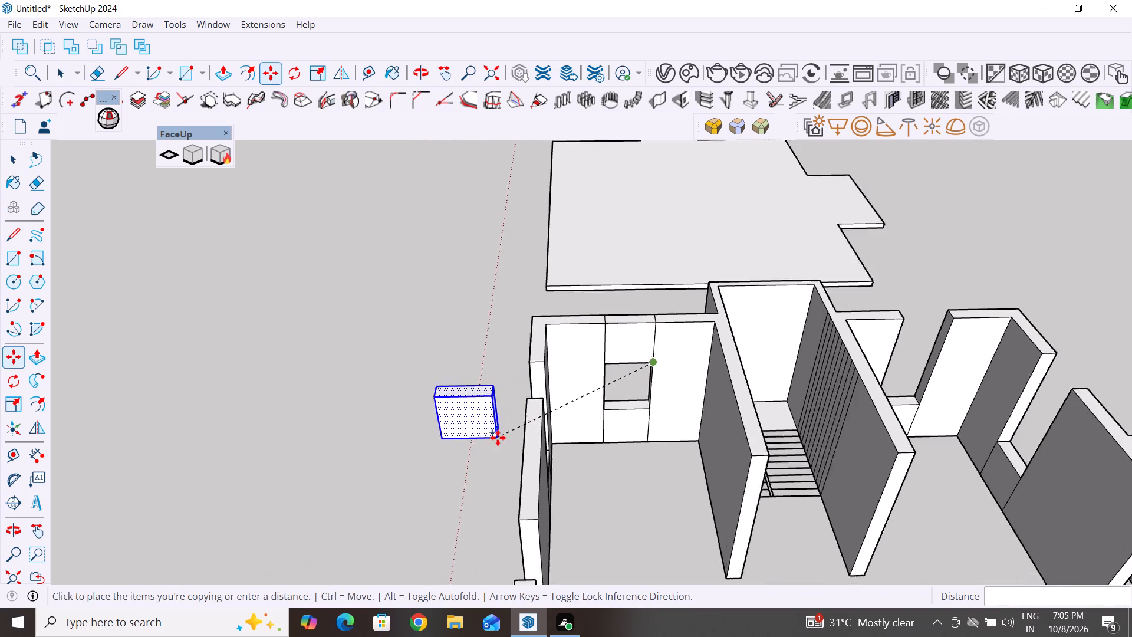
pyautogui.scroll(6, 498, 438)
pyautogui.click(492, 428)
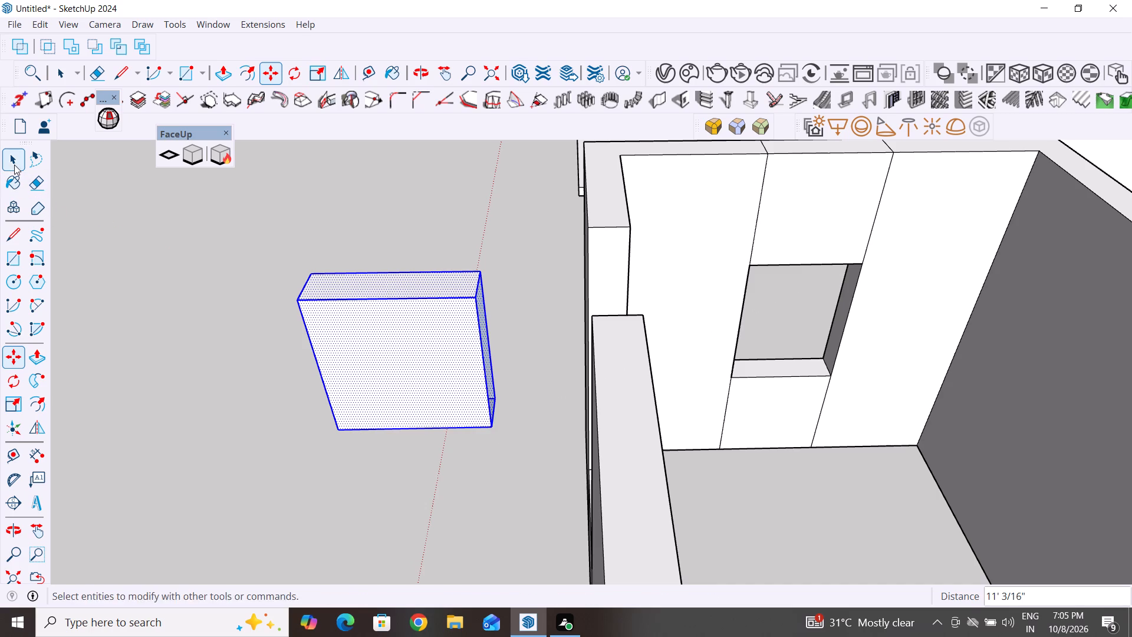
pyautogui.click(14, 163)
# Rotate the copied lintel 90° about its bottom corner so that it runs parallel to the adjacent outer wall.
pyautogui.click(11, 389)
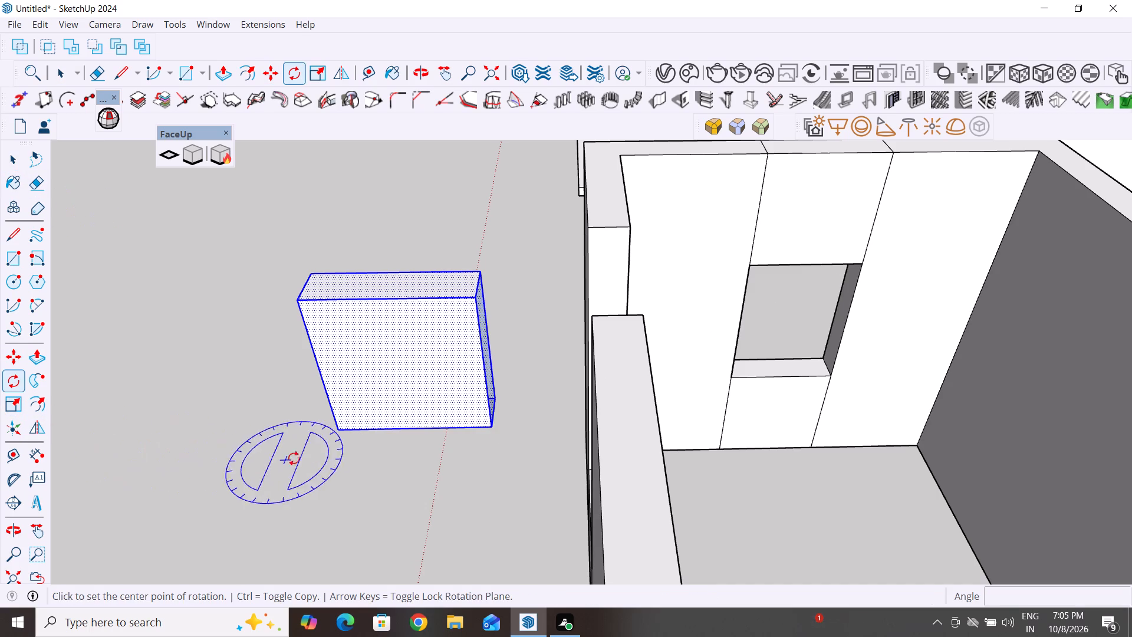
pyautogui.click(338, 437)
pyautogui.click(493, 429)
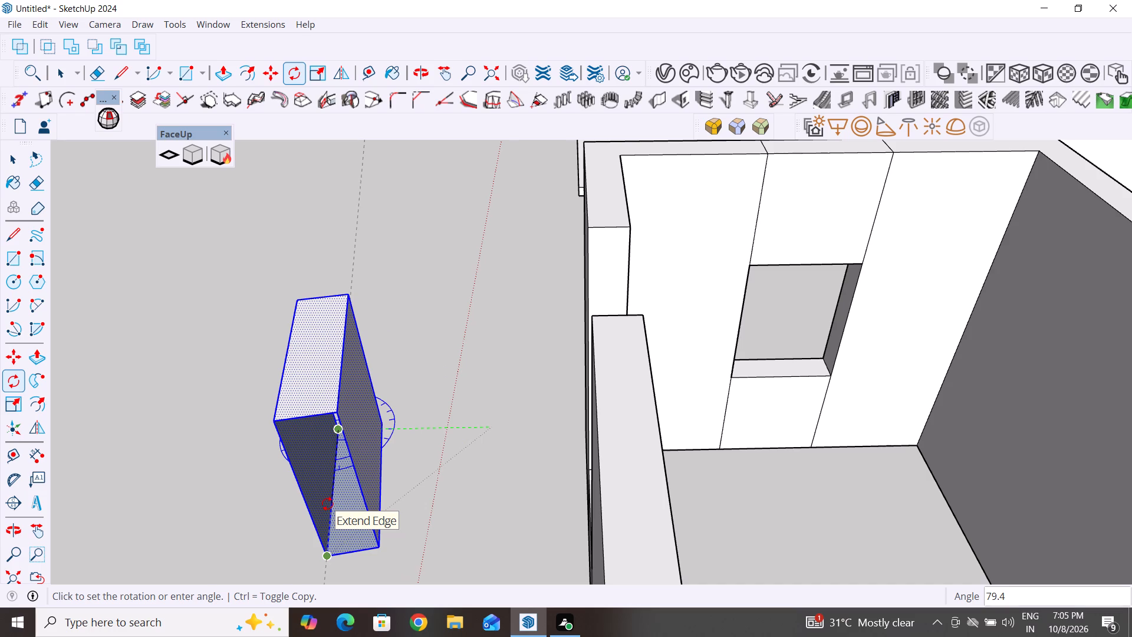
pyautogui.scroll(-2, 327, 504)
pyautogui.moveTo(327, 504); pyautogui.dragTo(508, 423, button='middle')
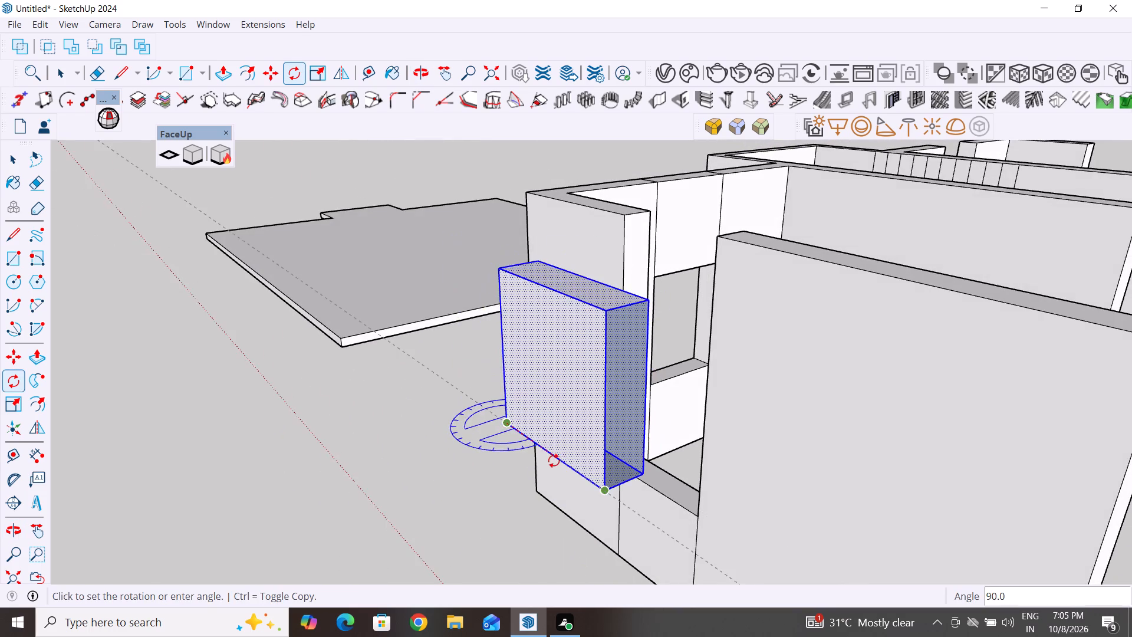
pyautogui.scroll(3, 554, 461)
pyautogui.click(521, 432)
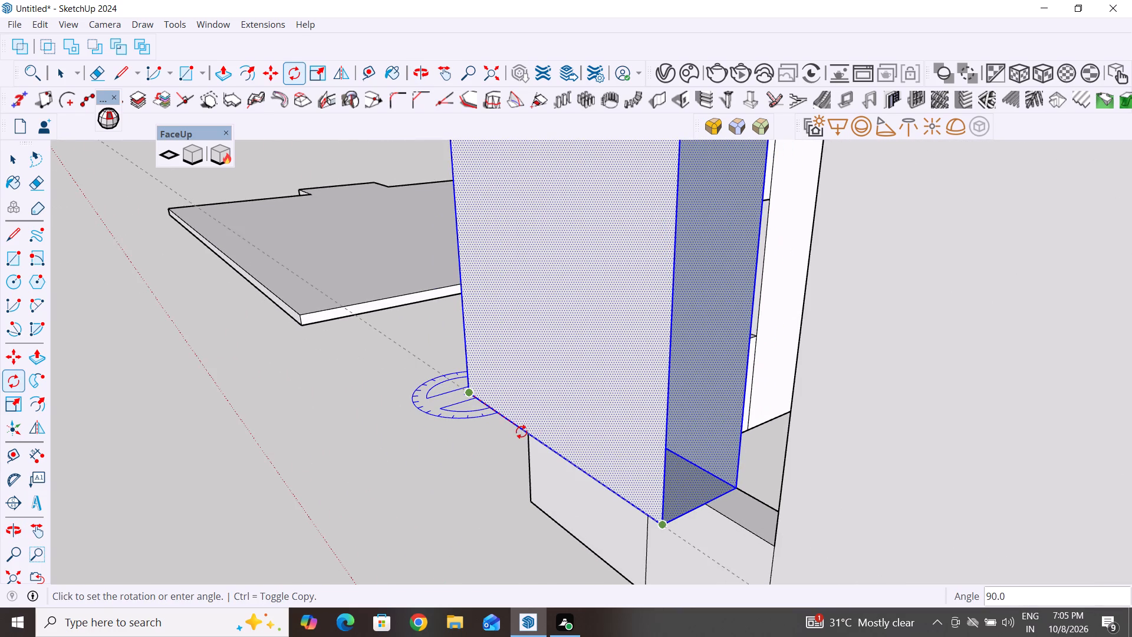
pyautogui.click(17, 162)
# Close both open ends of the rotated lintel with rectangles of 3' 11/16" by 10".
pyautogui.scroll(-2, 358, 429)
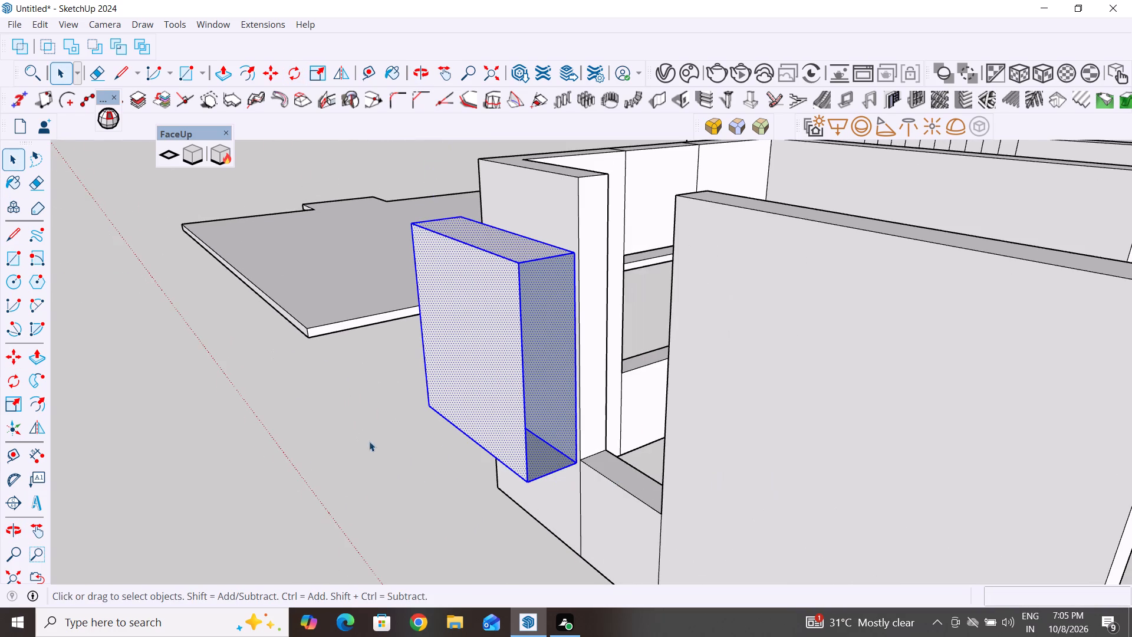
pyautogui.click(15, 260)
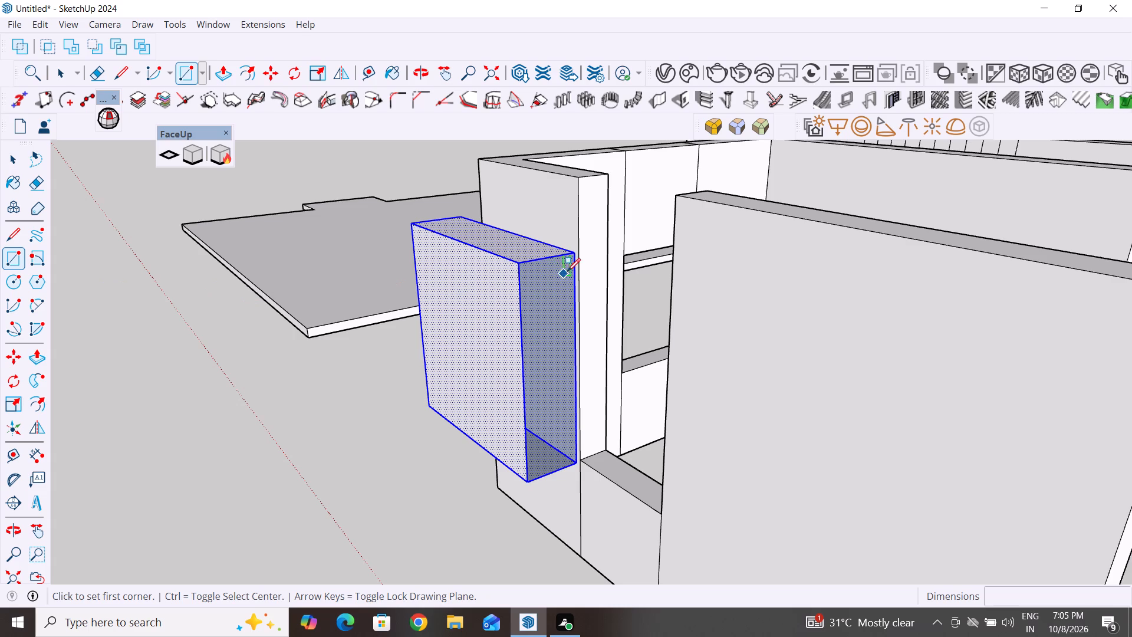
pyautogui.click(570, 255)
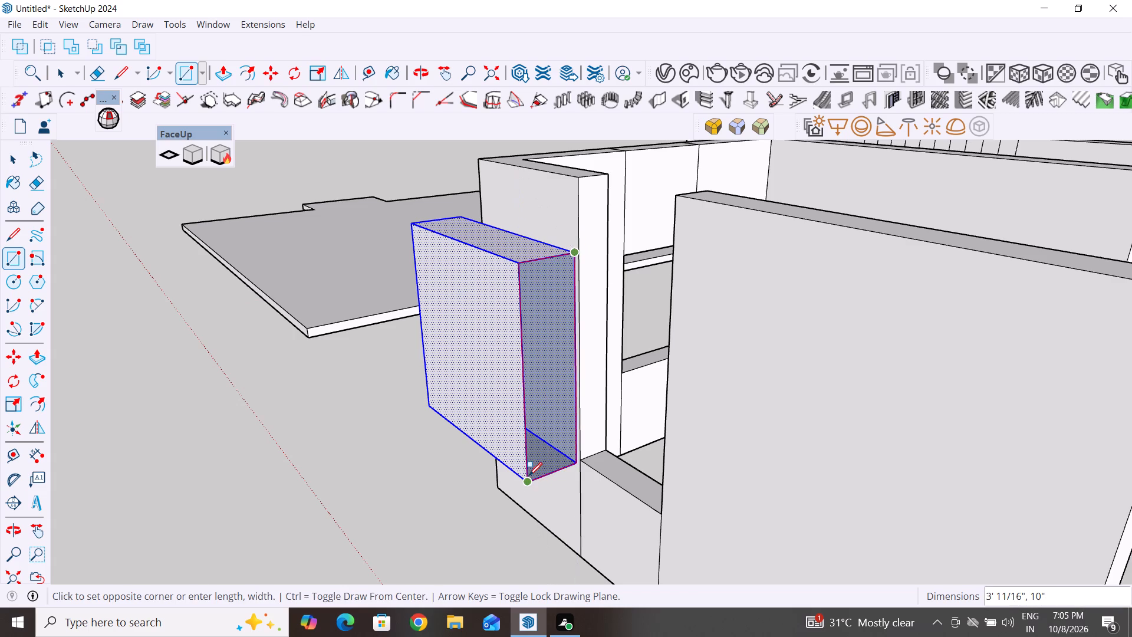
pyautogui.click(529, 475)
pyautogui.scroll(-4, 417, 435)
pyautogui.moveTo(427, 439); pyautogui.dragTo(953, 395, button='middle')
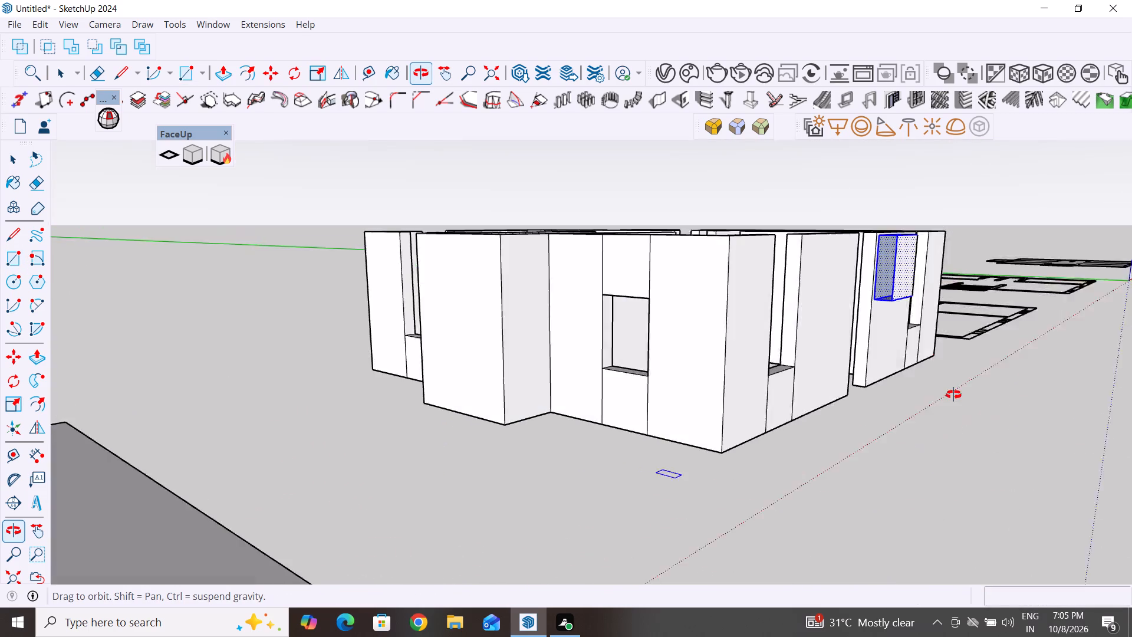
pyautogui.moveTo(953, 395); pyautogui.dragTo(956, 440, button='middle')
pyautogui.scroll(9, 883, 248)
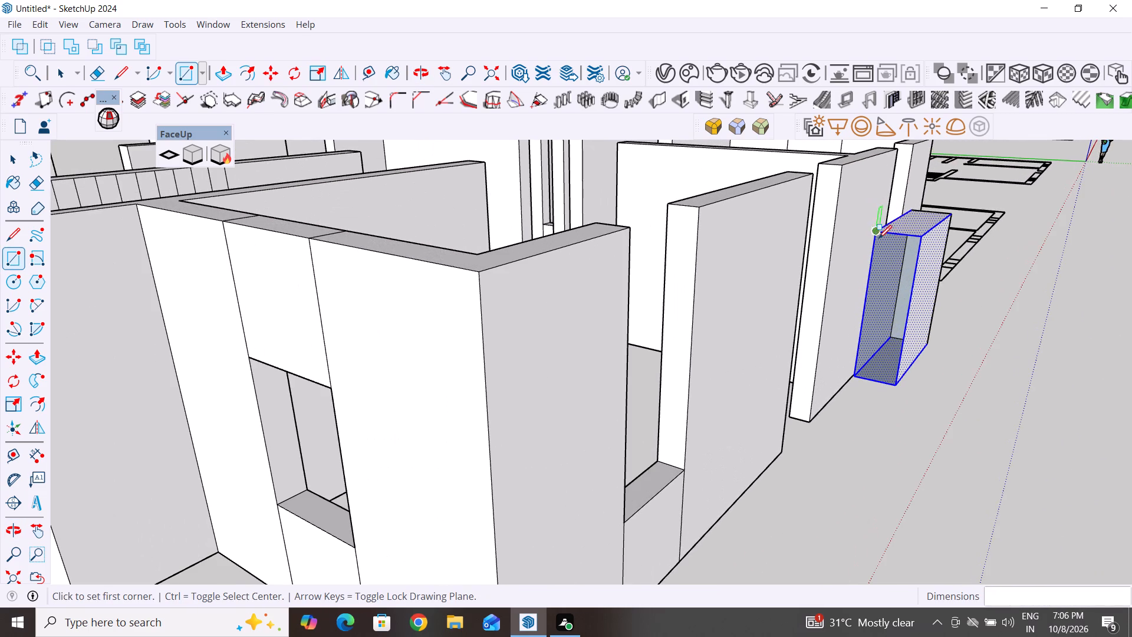
pyautogui.click(874, 235)
pyautogui.click(900, 387)
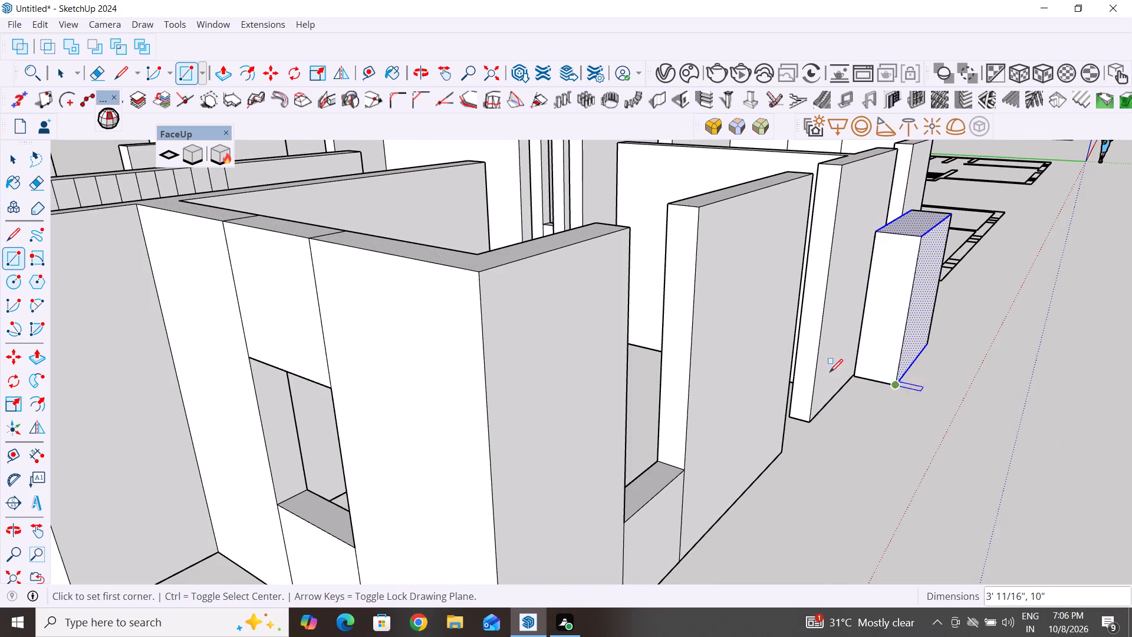
pyautogui.click(15, 152)
pyautogui.click(832, 443)
# Make the closed, free-standing lintel outside the house into a group.
pyautogui.scroll(-3, 985, 412)
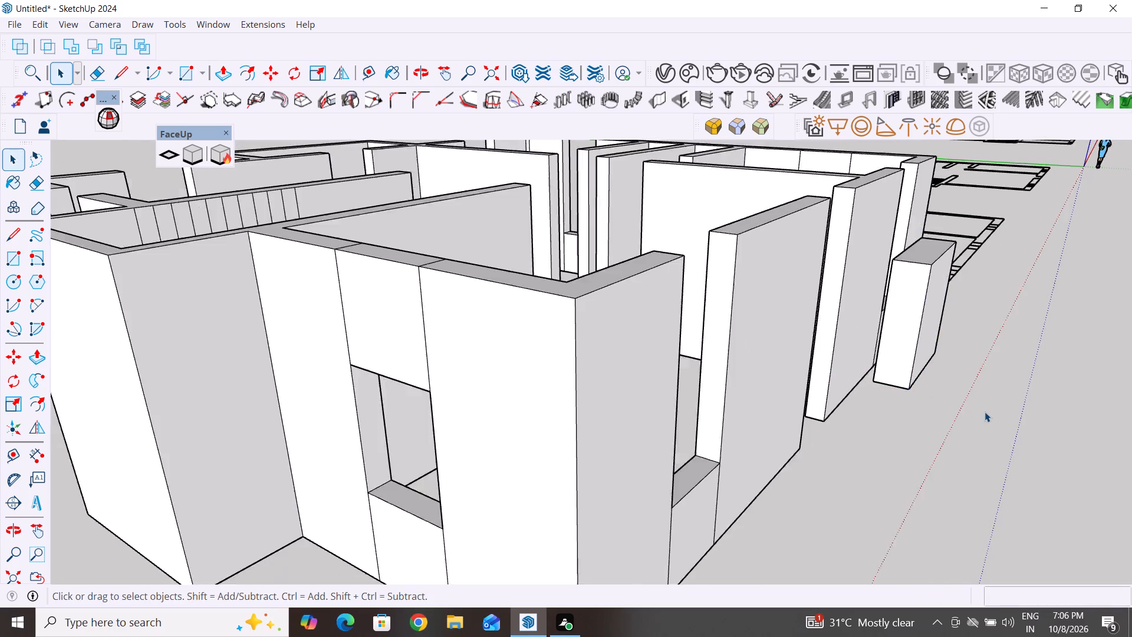
pyautogui.scroll(-2, 985, 412)
pyautogui.moveTo(989, 433); pyautogui.dragTo(364, 544, button='middle')
pyautogui.scroll(5, 238, 368)
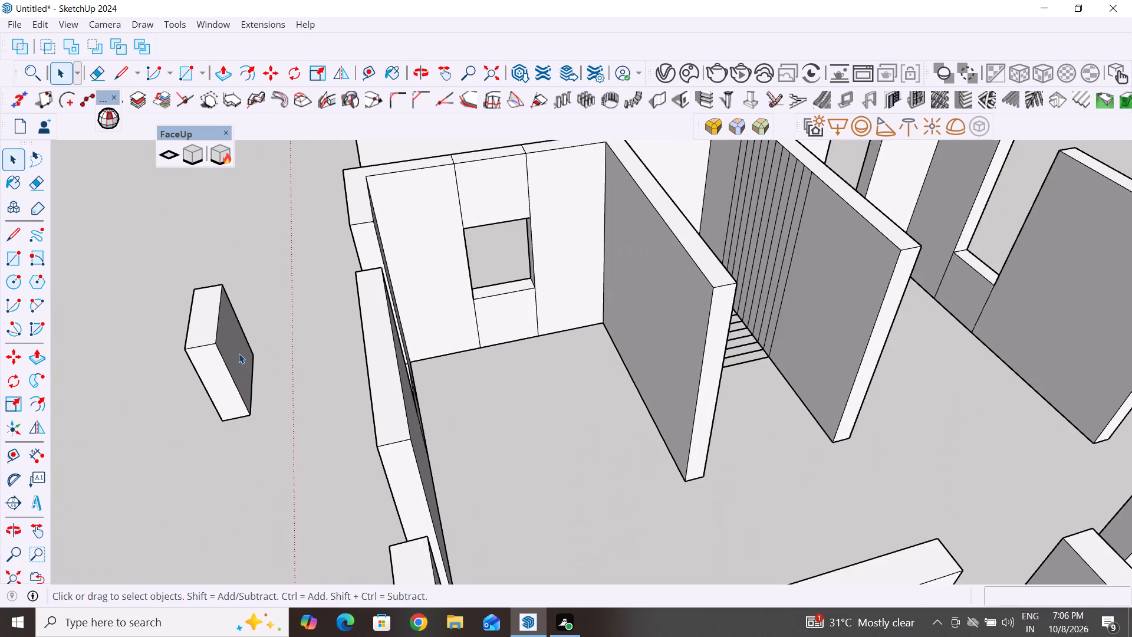
pyautogui.scroll(1, 242, 342)
pyautogui.moveTo(251, 238); pyautogui.dragTo(167, 474)
pyautogui.rightClick(204, 392)
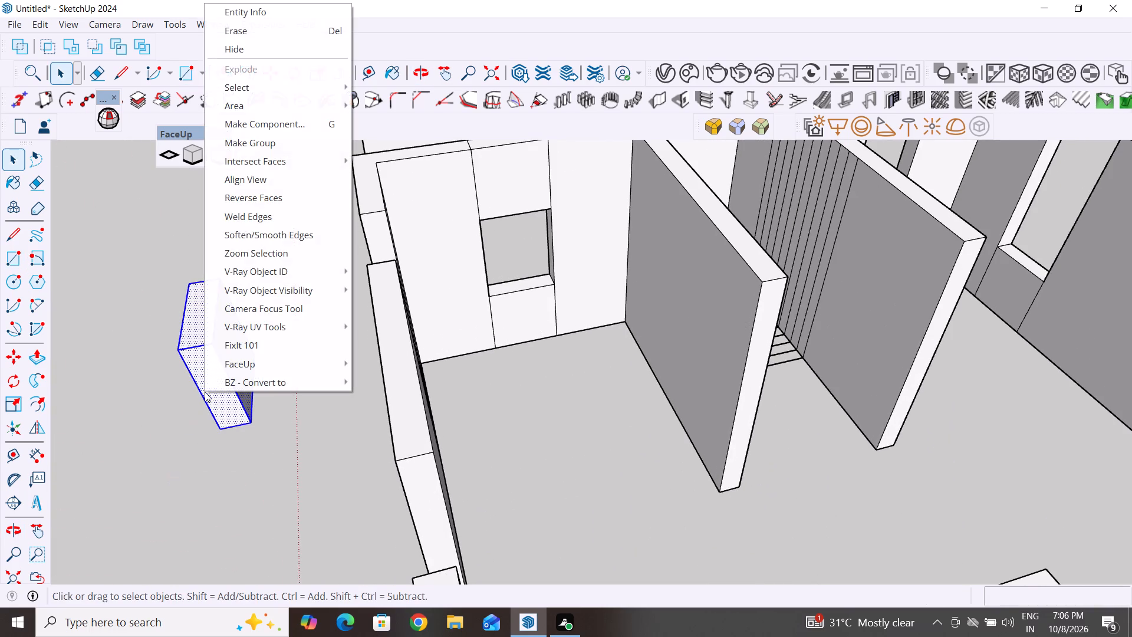
pyautogui.click(251, 151)
# Copy the grouped lintel about 5' 6 3/16" into the nearest outer-wall window gap, flush with the wall tops.
pyautogui.moveTo(697, 405); pyautogui.dragTo(421, 437, button='middle')
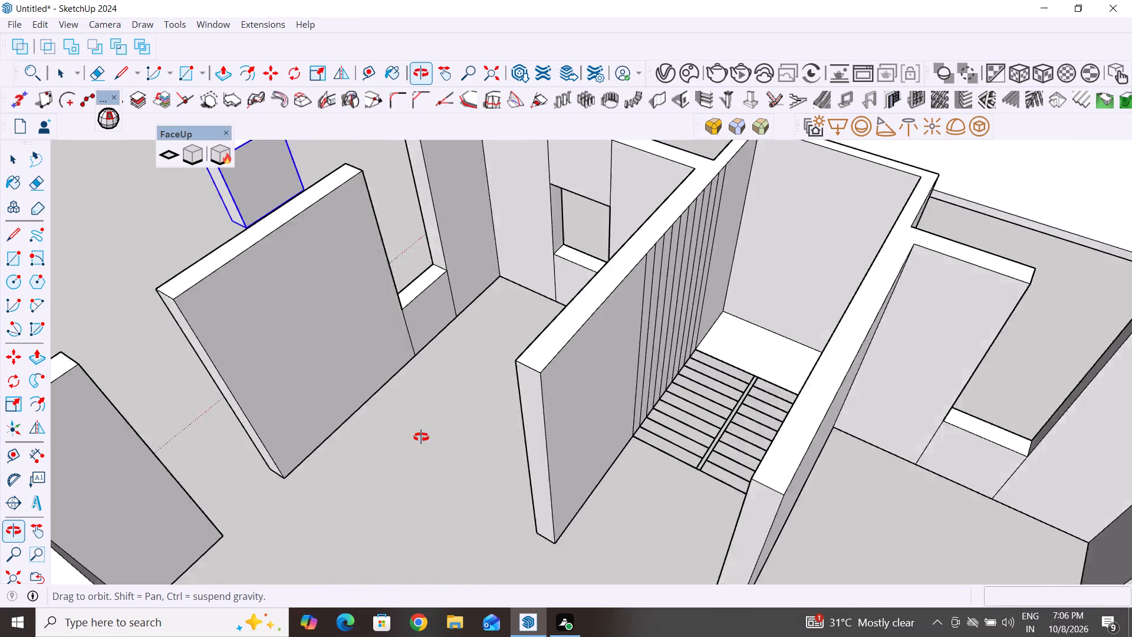
pyautogui.moveTo(421, 437); pyautogui.dragTo(445, 478, button='middle')
pyautogui.scroll(-5, 445, 409)
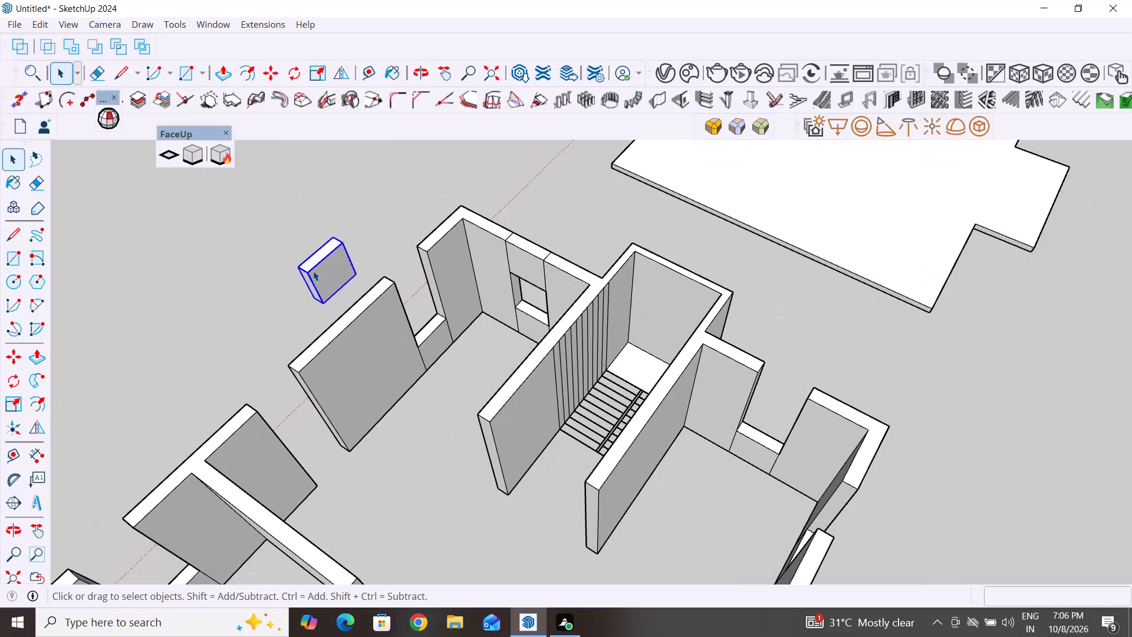
pyautogui.press('m')
pyautogui.click(308, 271)
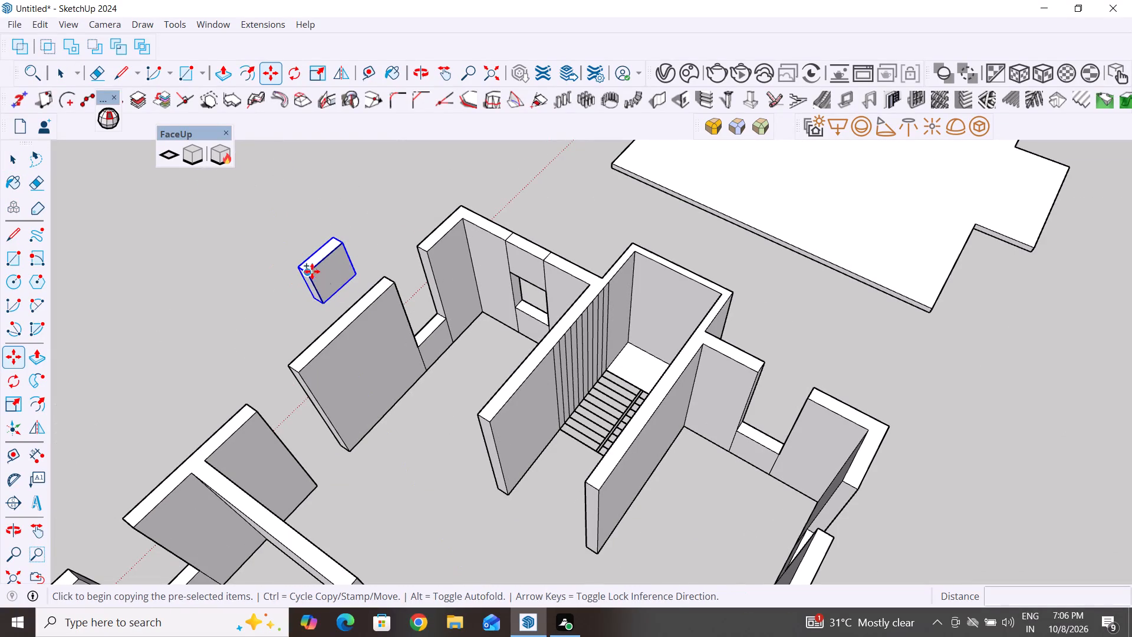
pyautogui.click(395, 282)
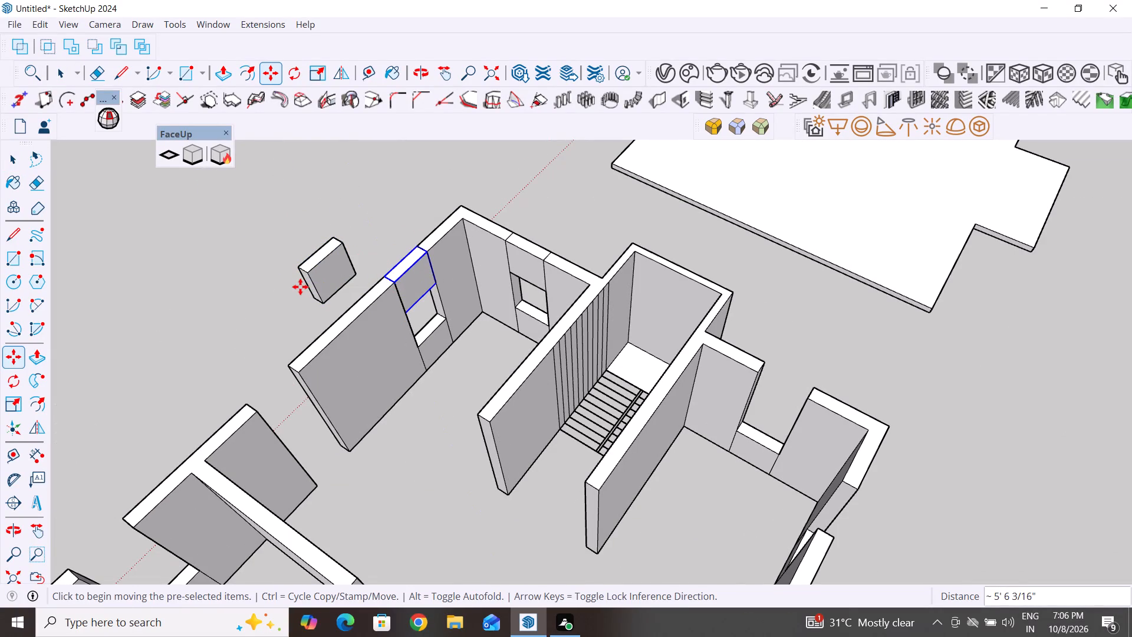
# Copy the lintel group 20' 6 3/8" along the same outer side, to beside the window gap of the far corner room.
pyautogui.scroll(-5, 323, 266)
pyautogui.click(314, 274)
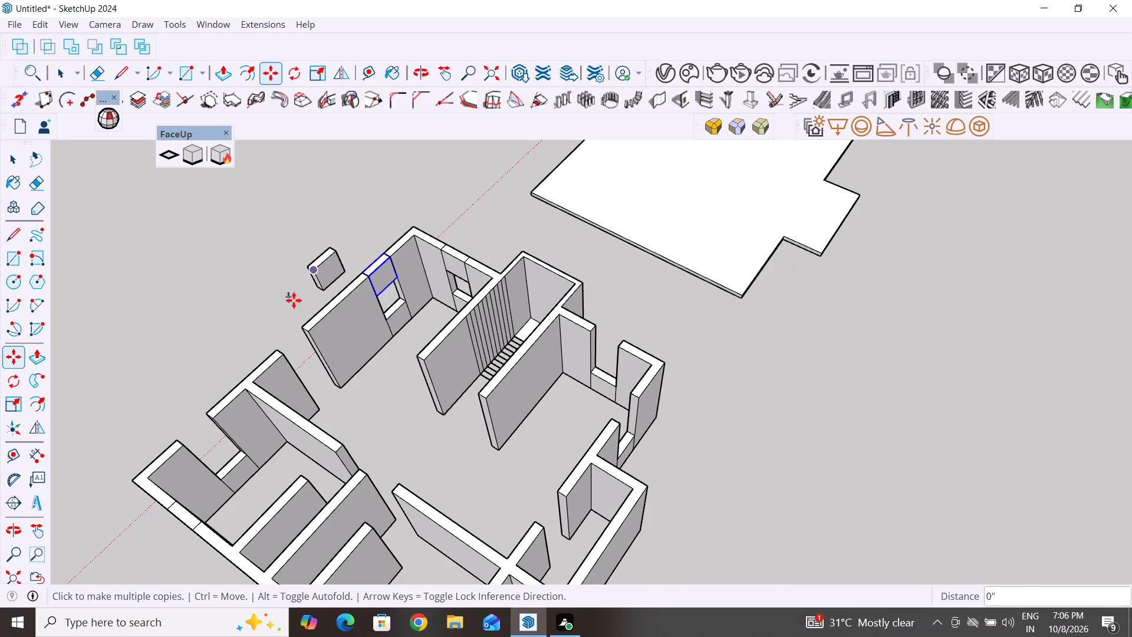
pyautogui.scroll(4, 172, 425)
pyautogui.click(81, 405)
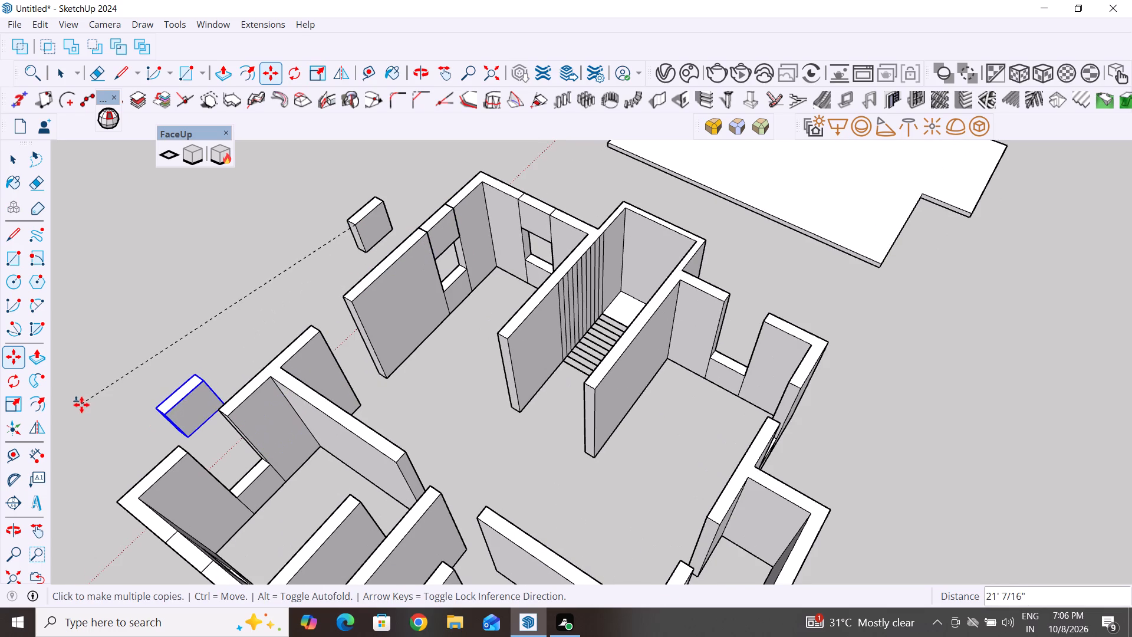
pyautogui.click(19, 162)
pyautogui.click(117, 242)
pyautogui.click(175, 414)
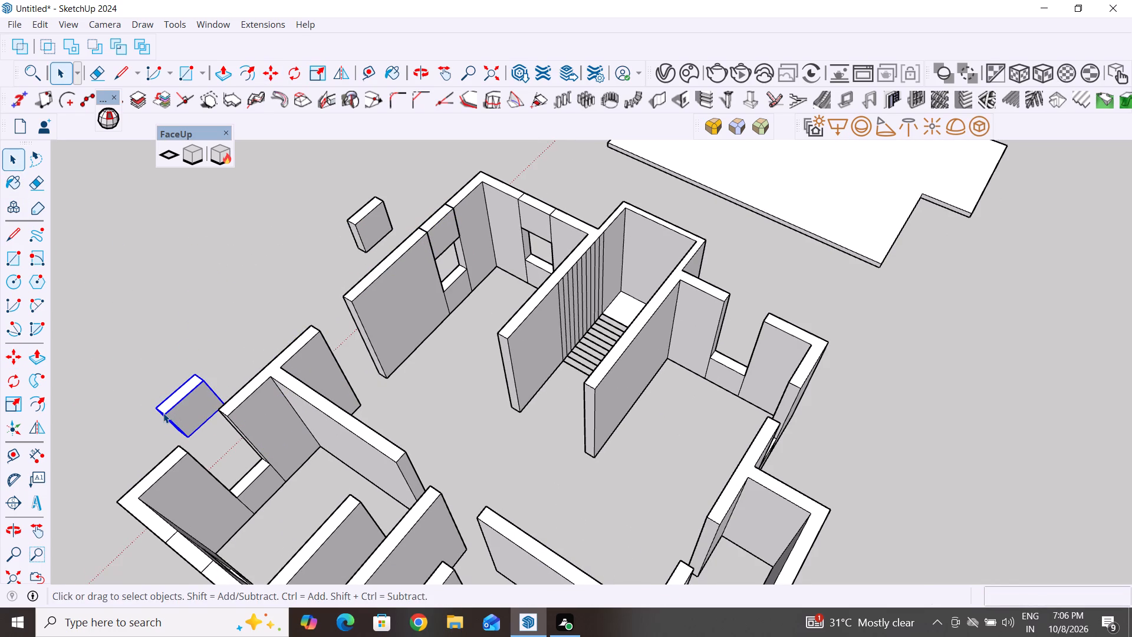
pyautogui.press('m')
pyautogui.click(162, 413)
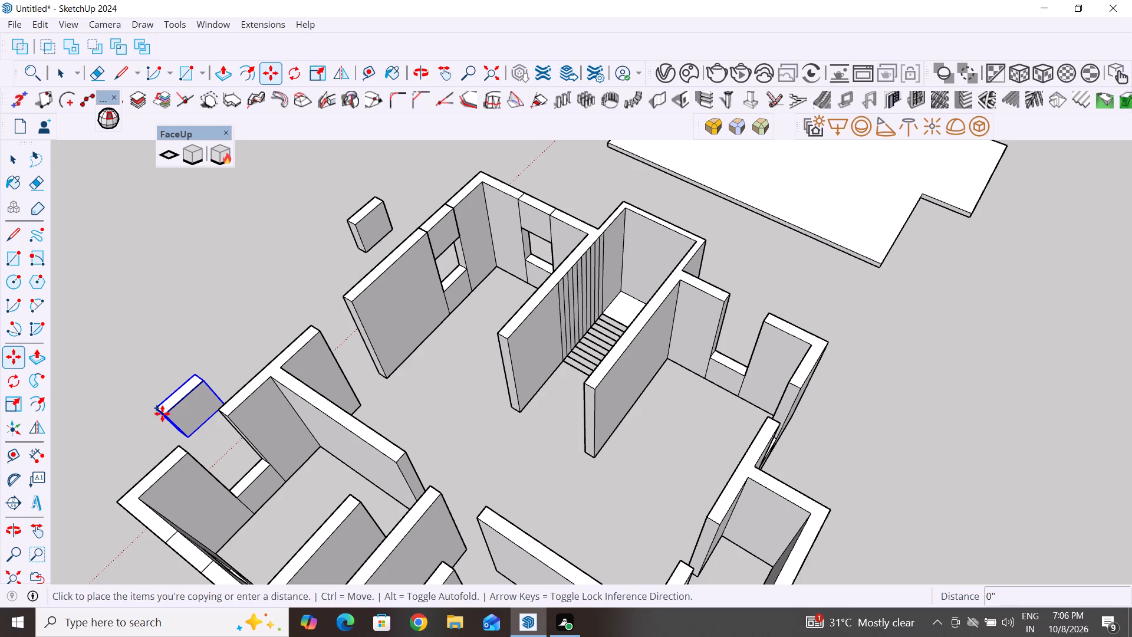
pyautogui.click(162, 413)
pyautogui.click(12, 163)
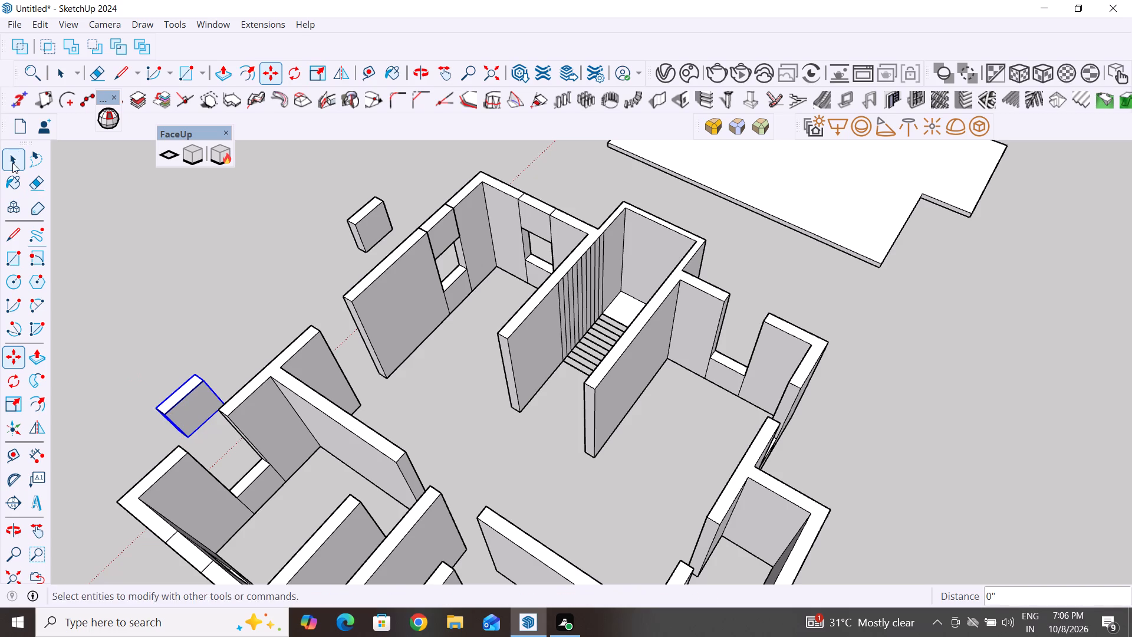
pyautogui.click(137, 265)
# Copy the free-standing lintel group about 3' 5 5/16" into the adjacent corner-room window gap, flush with the wall tops.
pyautogui.click(177, 412)
pyautogui.press('m')
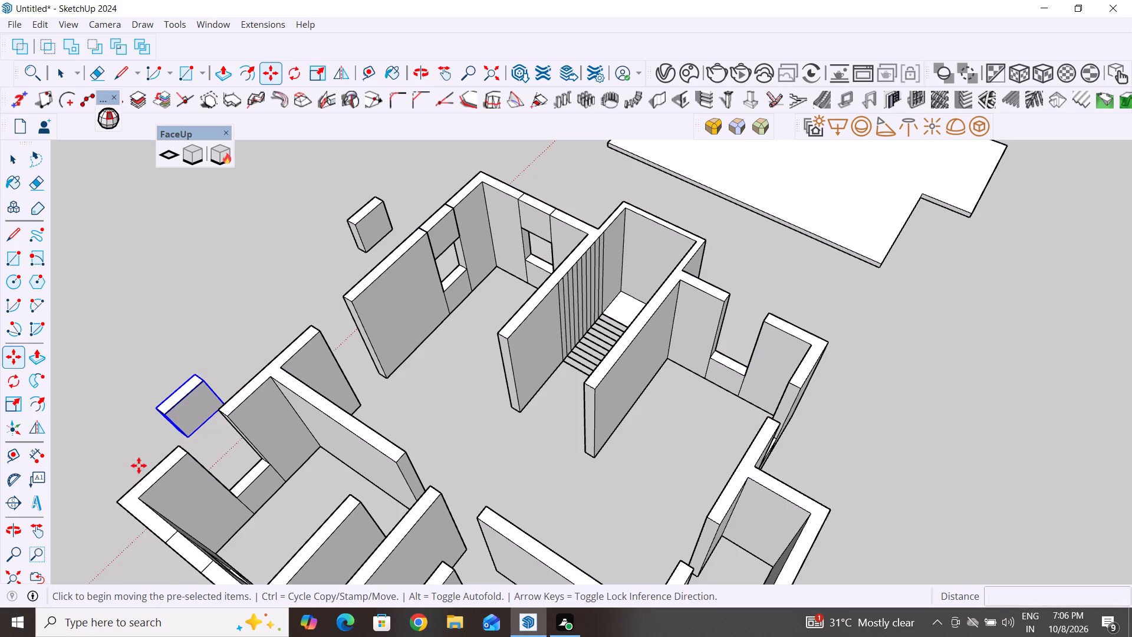
pyautogui.scroll(5, 137, 466)
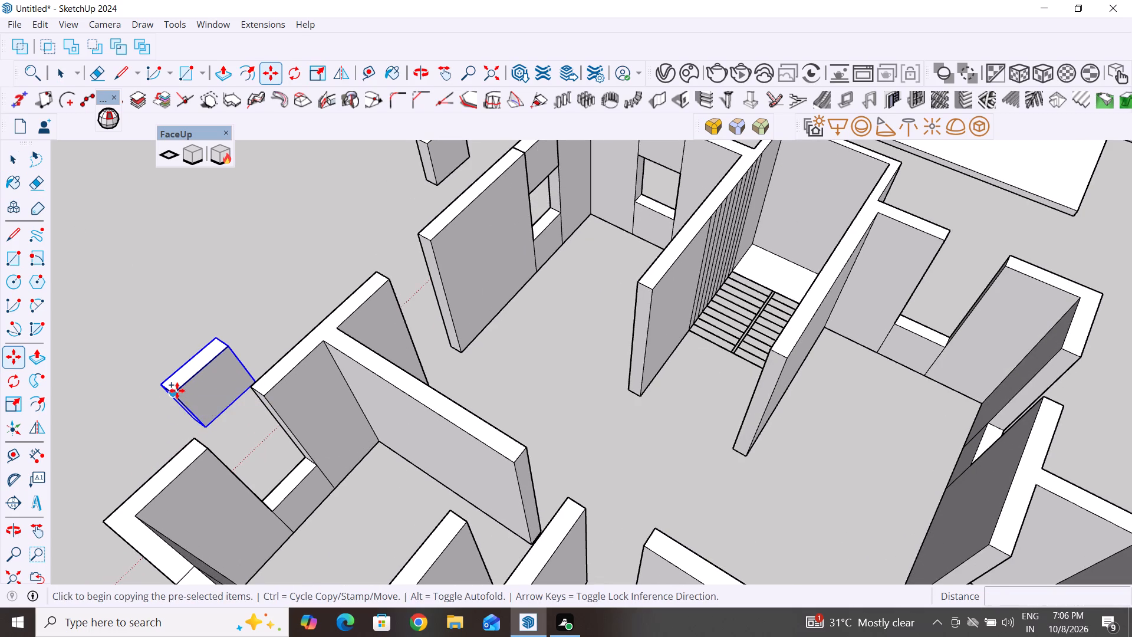
pyautogui.click(177, 390)
pyautogui.click(206, 452)
pyautogui.scroll(-3, 515, 354)
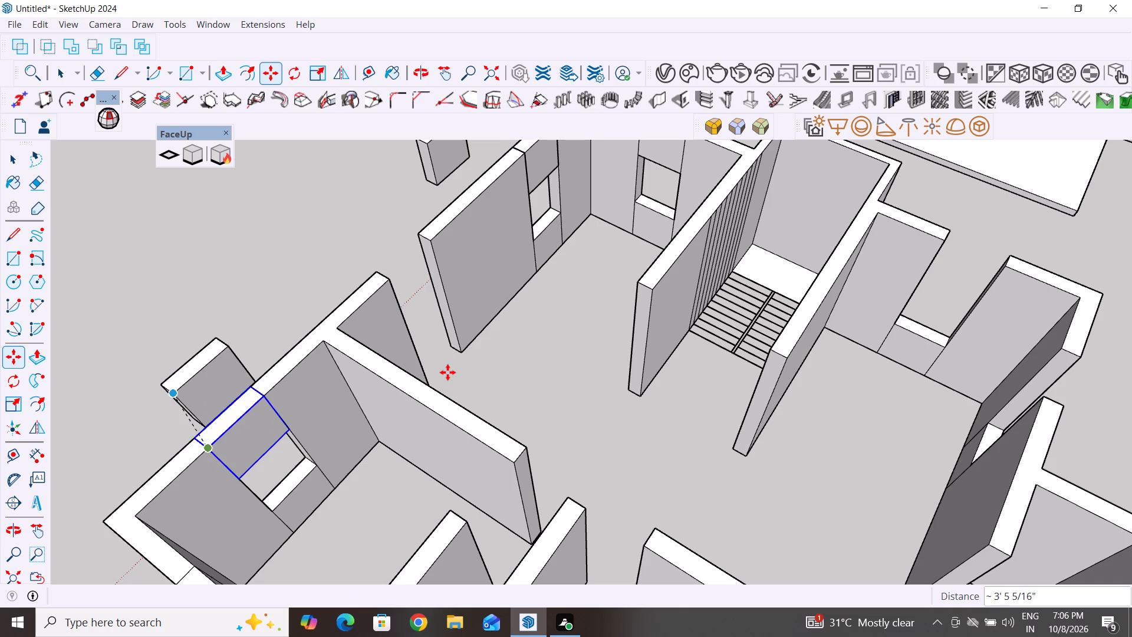
pyautogui.scroll(-2, 447, 372)
pyautogui.click(18, 168)
pyautogui.click(227, 272)
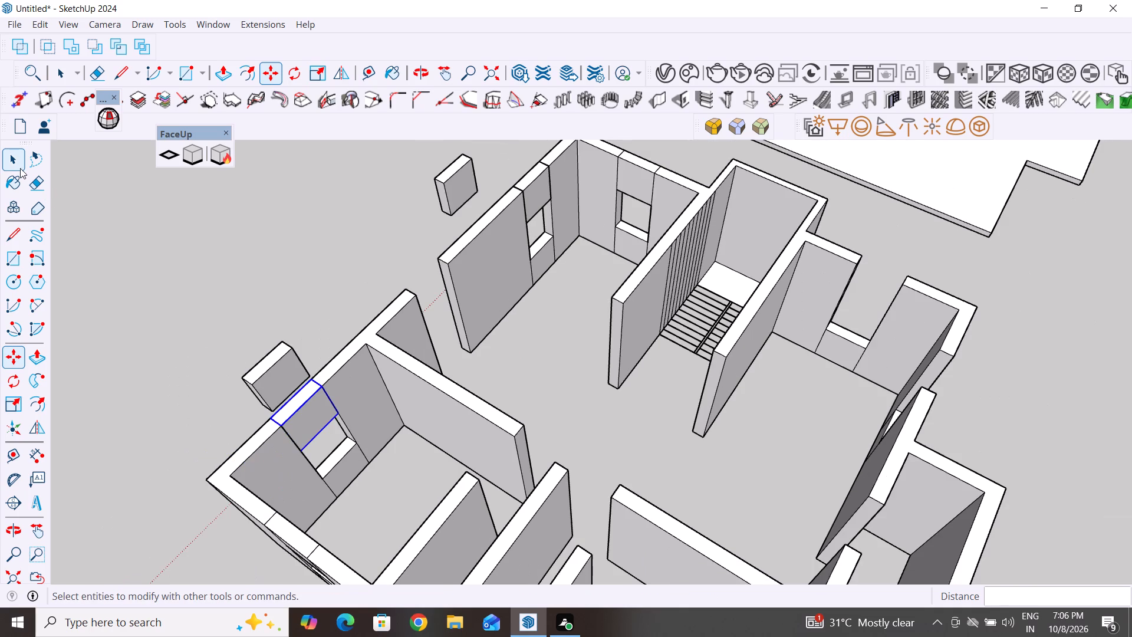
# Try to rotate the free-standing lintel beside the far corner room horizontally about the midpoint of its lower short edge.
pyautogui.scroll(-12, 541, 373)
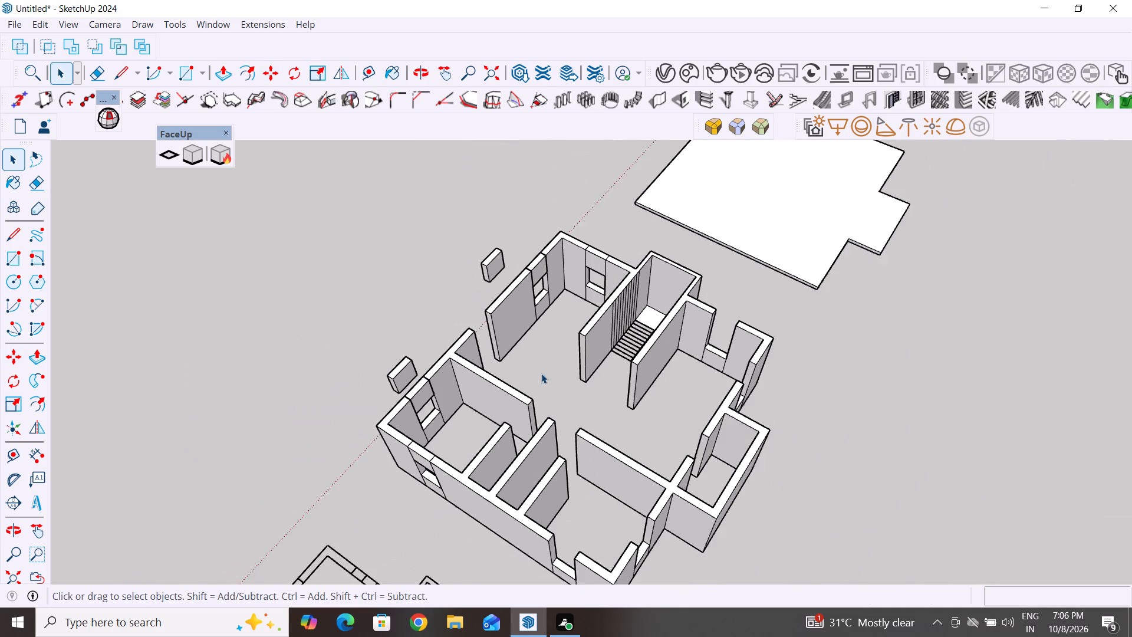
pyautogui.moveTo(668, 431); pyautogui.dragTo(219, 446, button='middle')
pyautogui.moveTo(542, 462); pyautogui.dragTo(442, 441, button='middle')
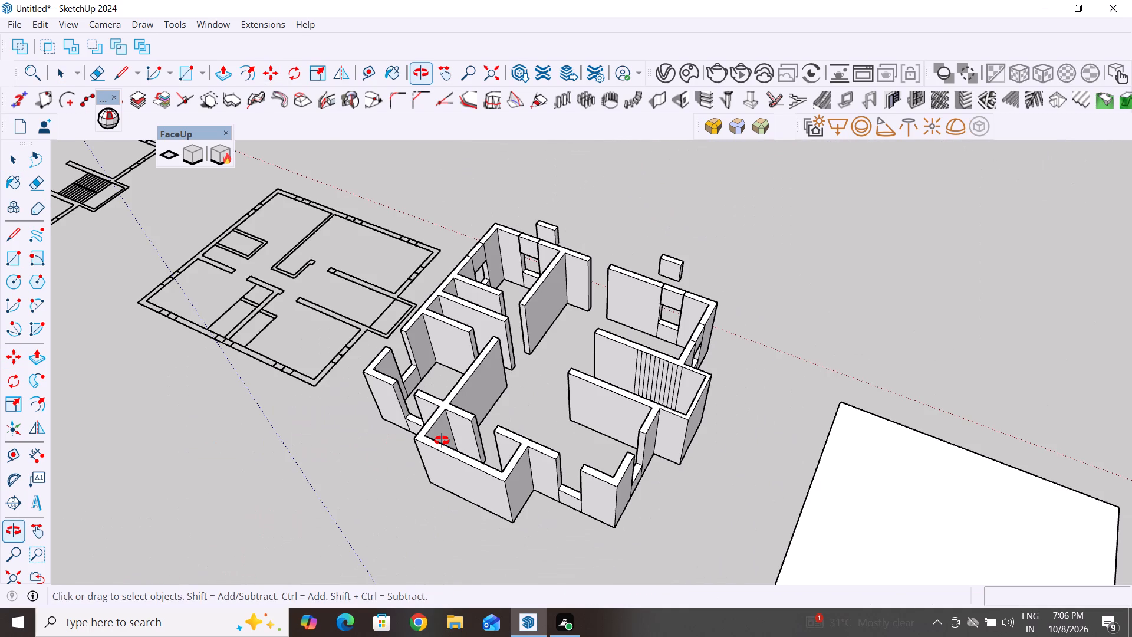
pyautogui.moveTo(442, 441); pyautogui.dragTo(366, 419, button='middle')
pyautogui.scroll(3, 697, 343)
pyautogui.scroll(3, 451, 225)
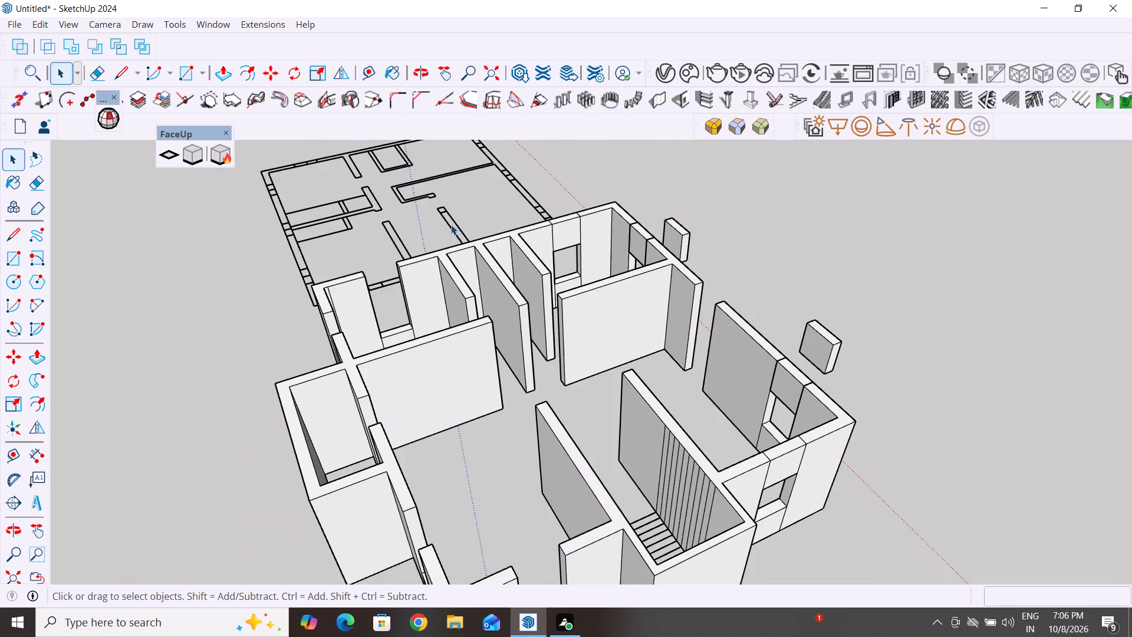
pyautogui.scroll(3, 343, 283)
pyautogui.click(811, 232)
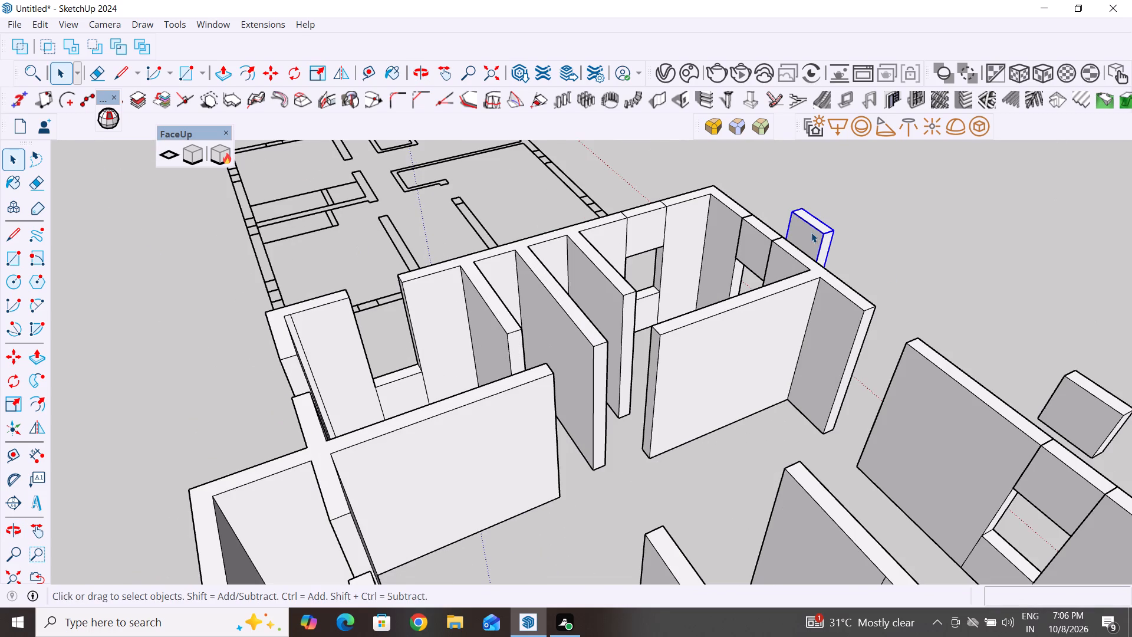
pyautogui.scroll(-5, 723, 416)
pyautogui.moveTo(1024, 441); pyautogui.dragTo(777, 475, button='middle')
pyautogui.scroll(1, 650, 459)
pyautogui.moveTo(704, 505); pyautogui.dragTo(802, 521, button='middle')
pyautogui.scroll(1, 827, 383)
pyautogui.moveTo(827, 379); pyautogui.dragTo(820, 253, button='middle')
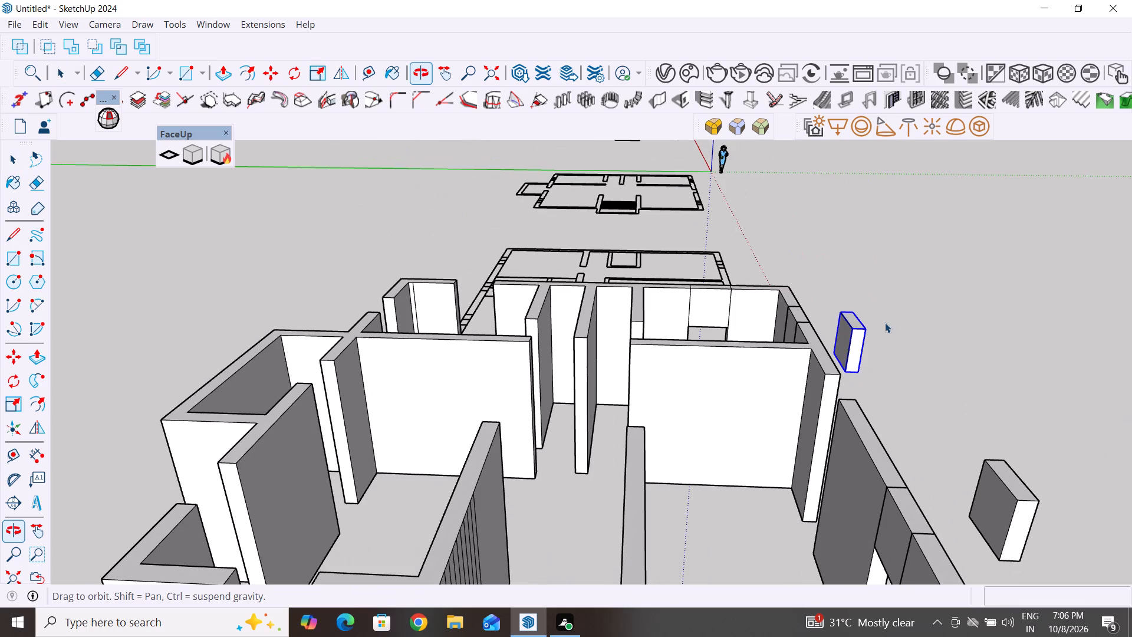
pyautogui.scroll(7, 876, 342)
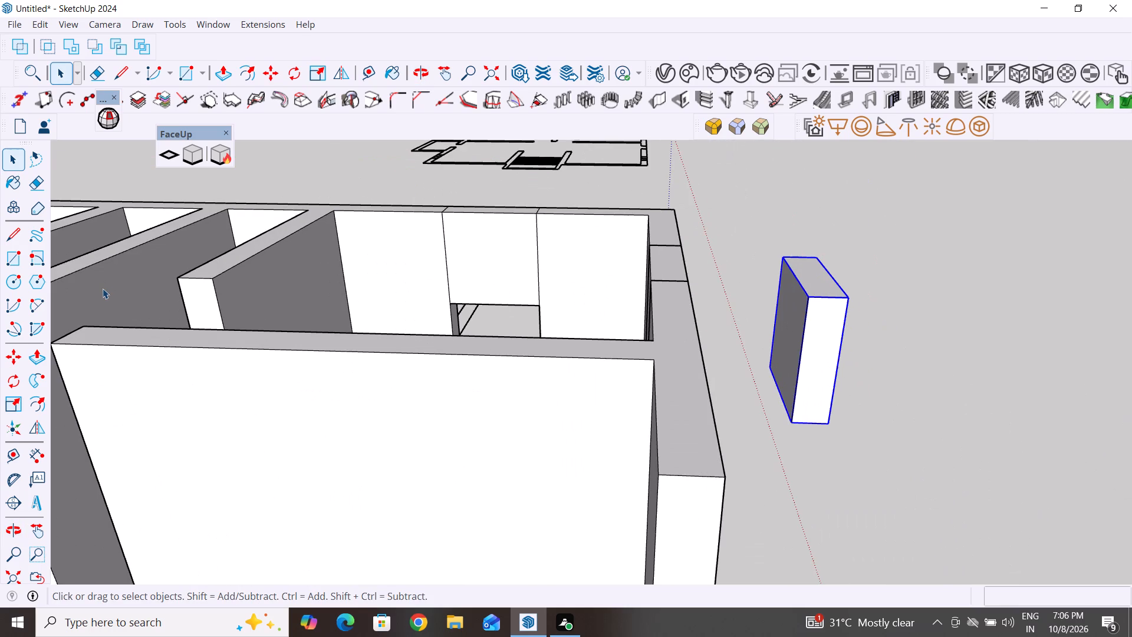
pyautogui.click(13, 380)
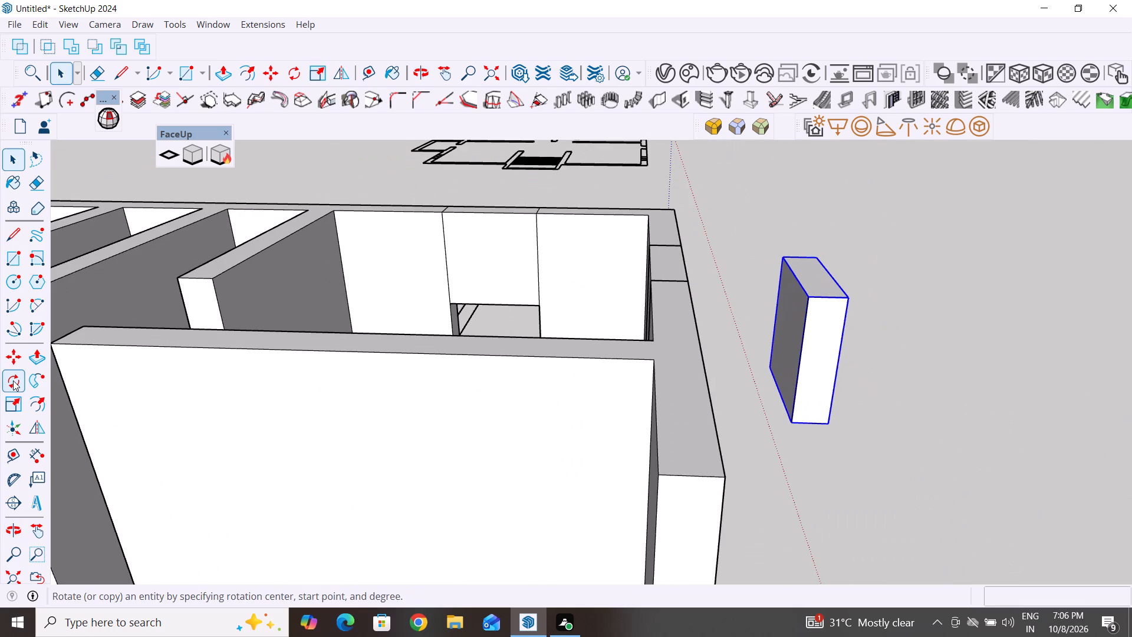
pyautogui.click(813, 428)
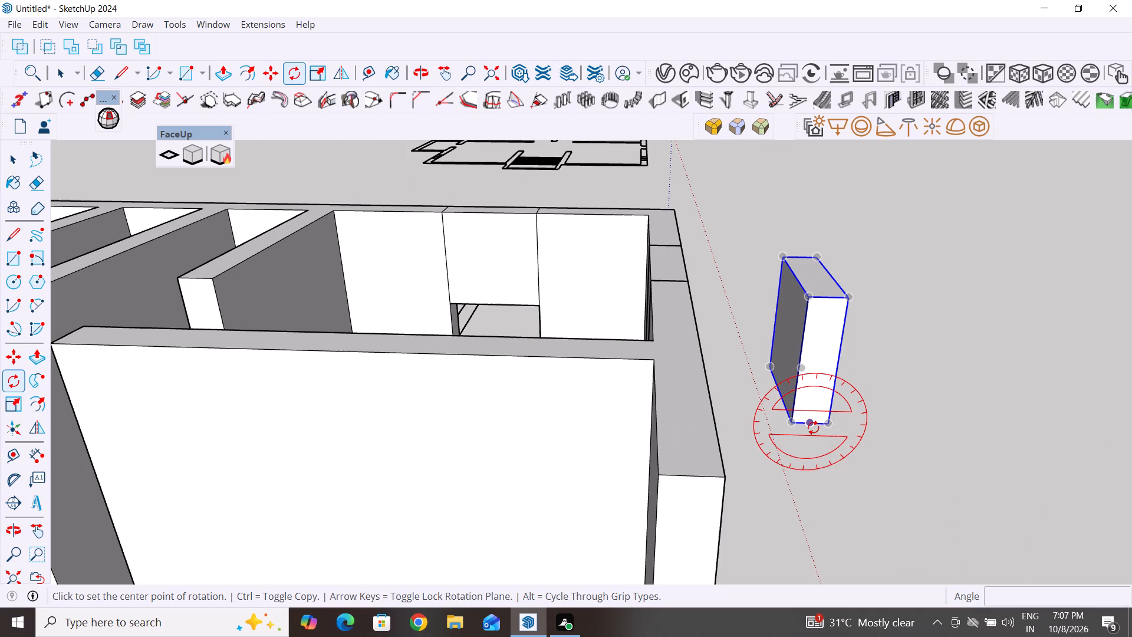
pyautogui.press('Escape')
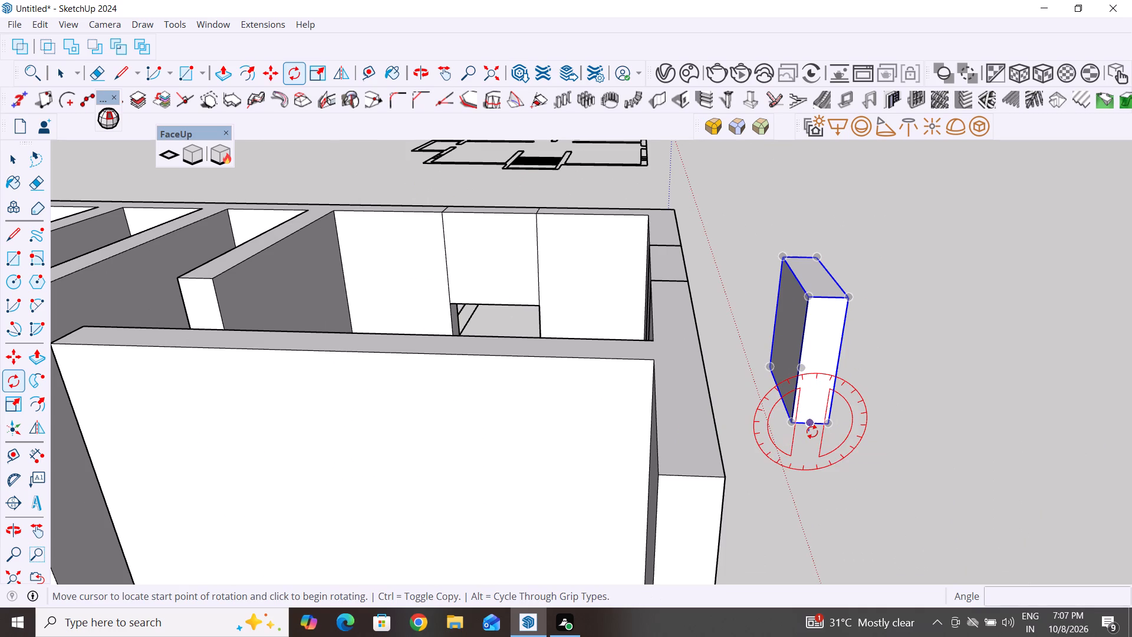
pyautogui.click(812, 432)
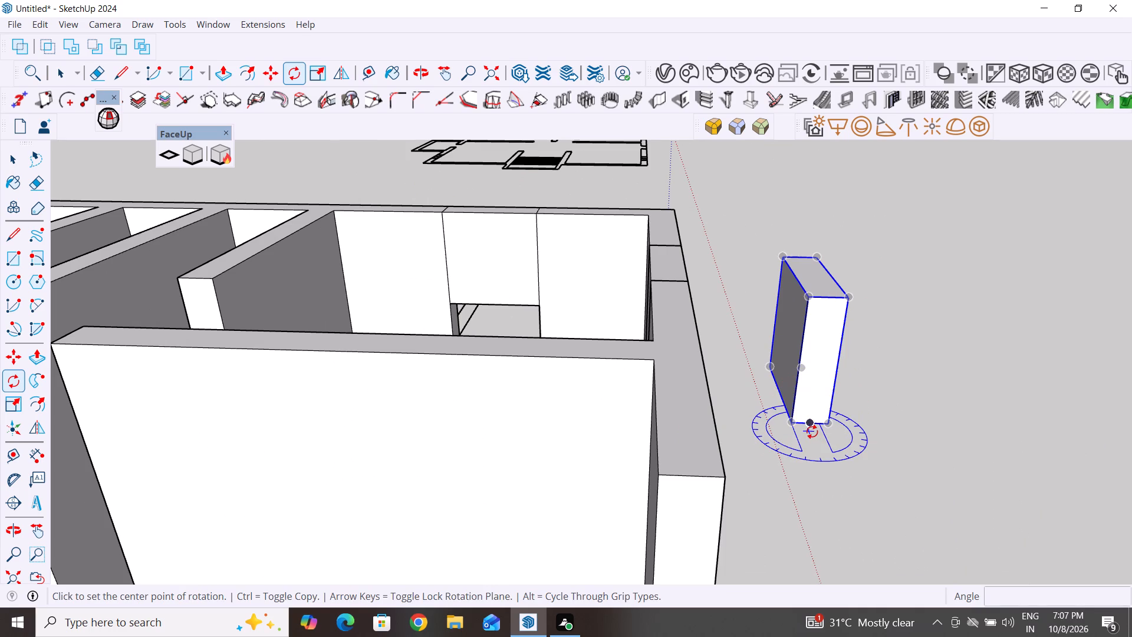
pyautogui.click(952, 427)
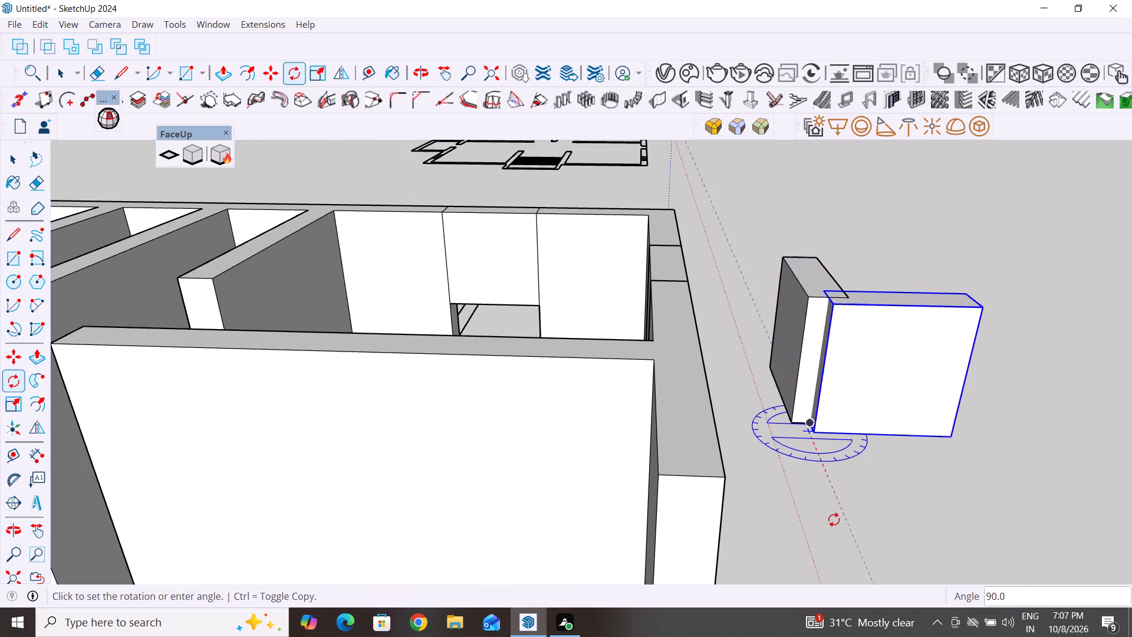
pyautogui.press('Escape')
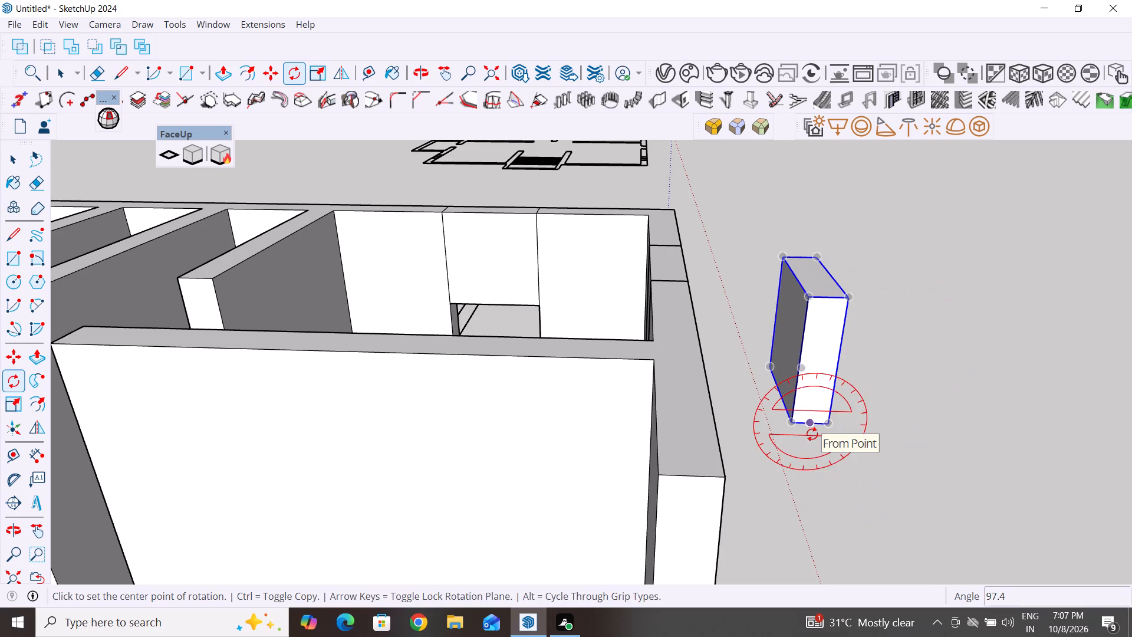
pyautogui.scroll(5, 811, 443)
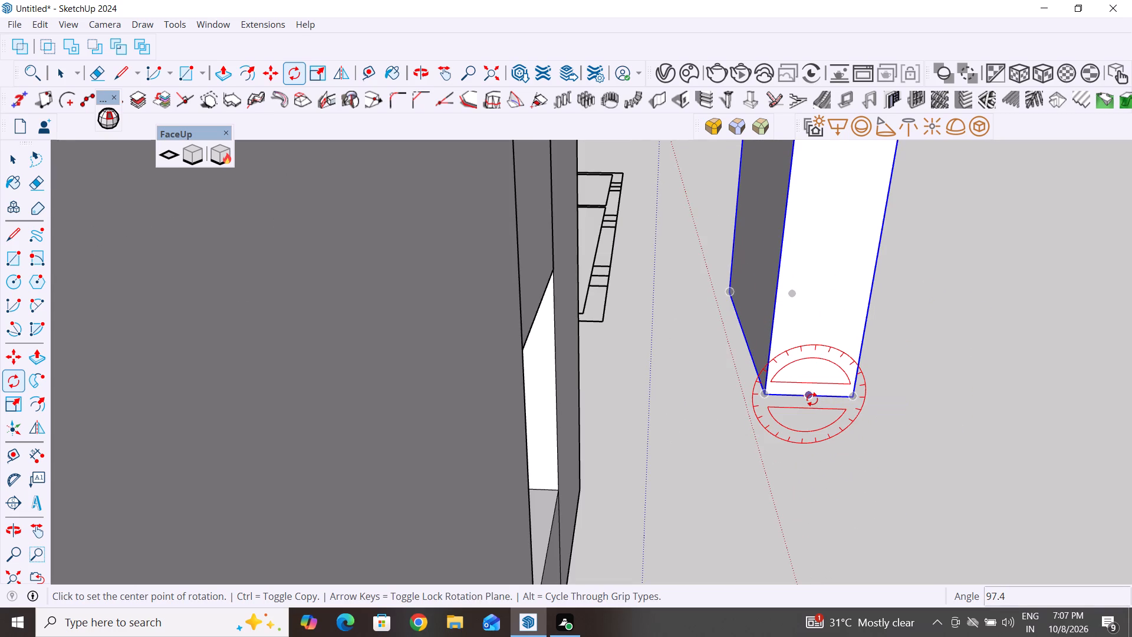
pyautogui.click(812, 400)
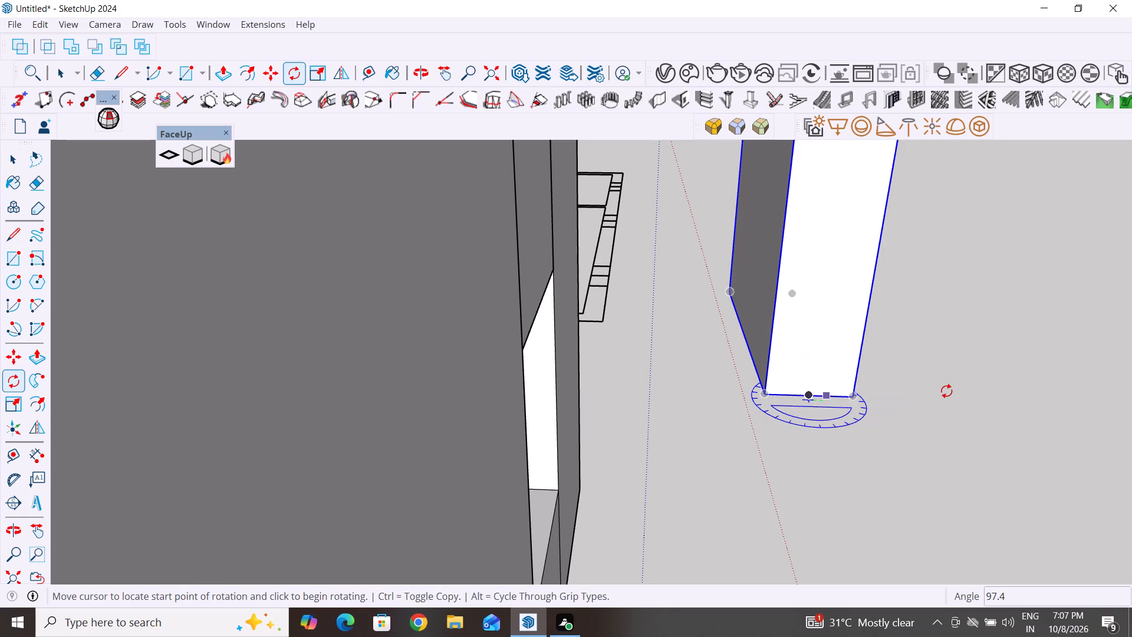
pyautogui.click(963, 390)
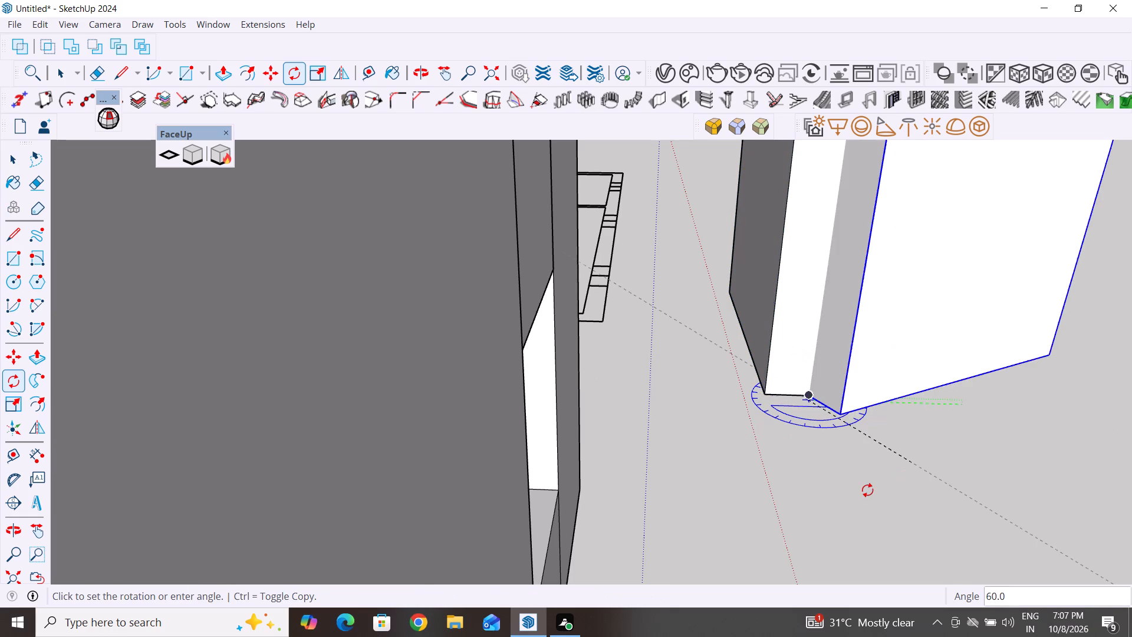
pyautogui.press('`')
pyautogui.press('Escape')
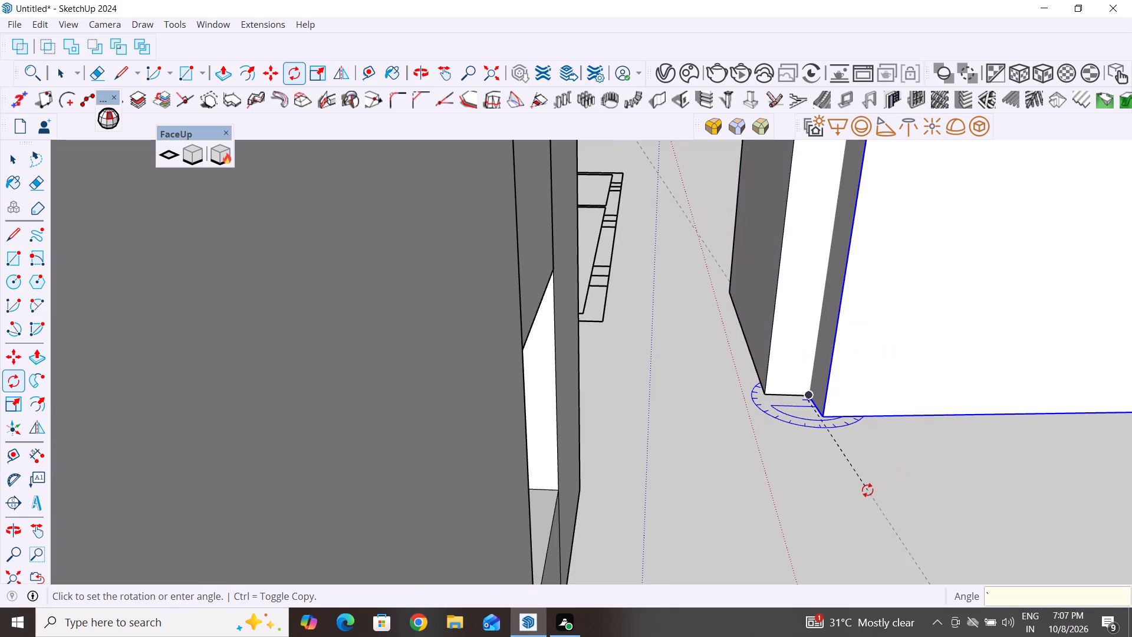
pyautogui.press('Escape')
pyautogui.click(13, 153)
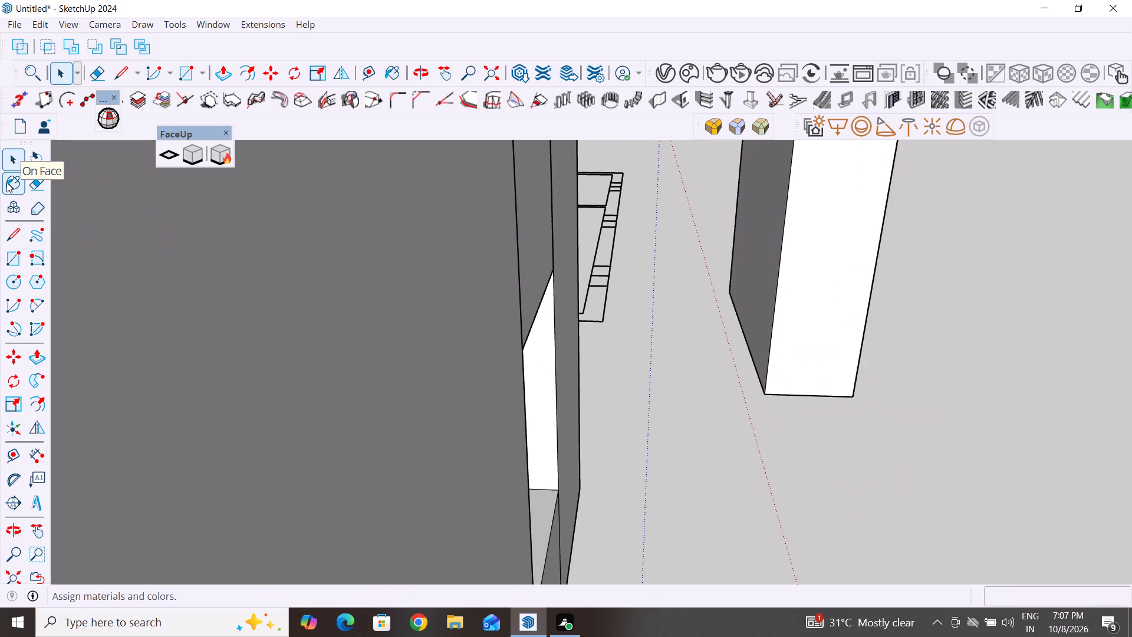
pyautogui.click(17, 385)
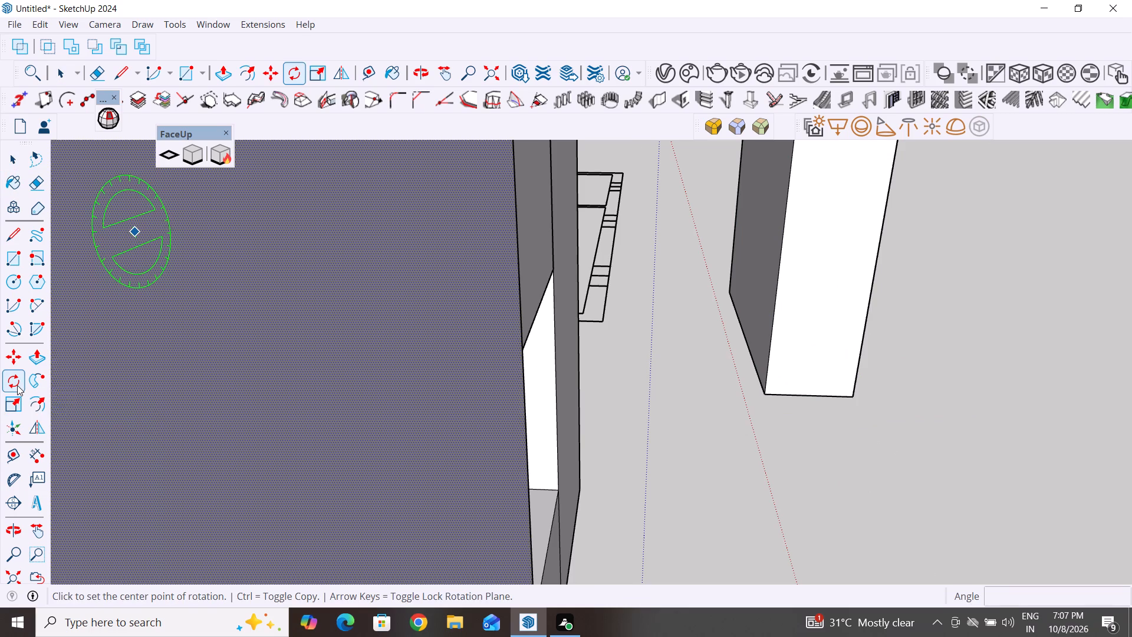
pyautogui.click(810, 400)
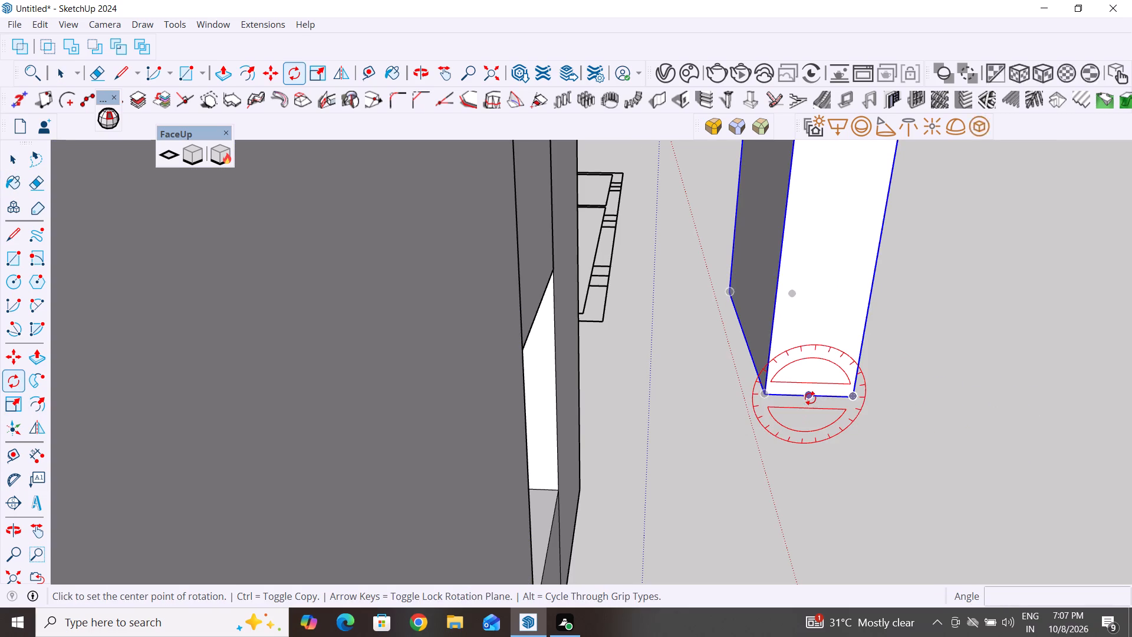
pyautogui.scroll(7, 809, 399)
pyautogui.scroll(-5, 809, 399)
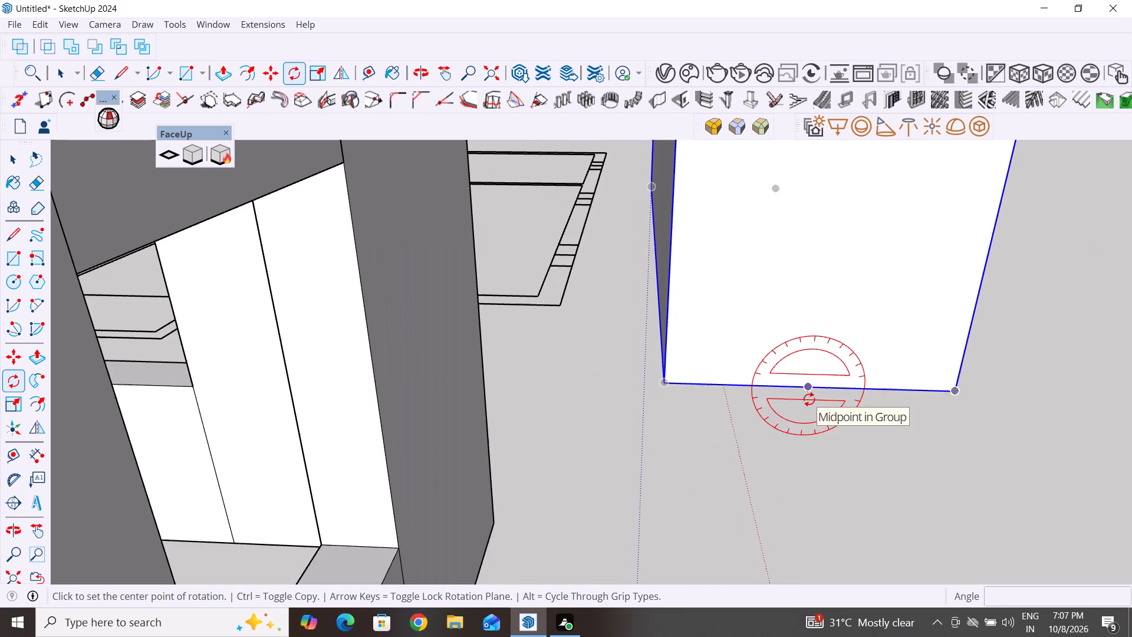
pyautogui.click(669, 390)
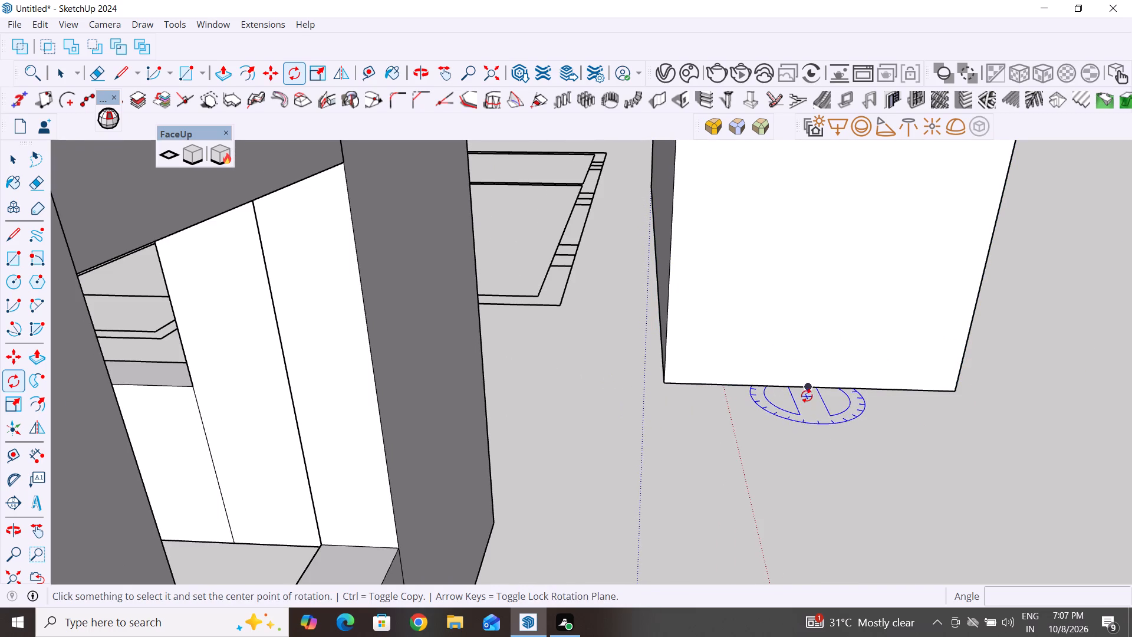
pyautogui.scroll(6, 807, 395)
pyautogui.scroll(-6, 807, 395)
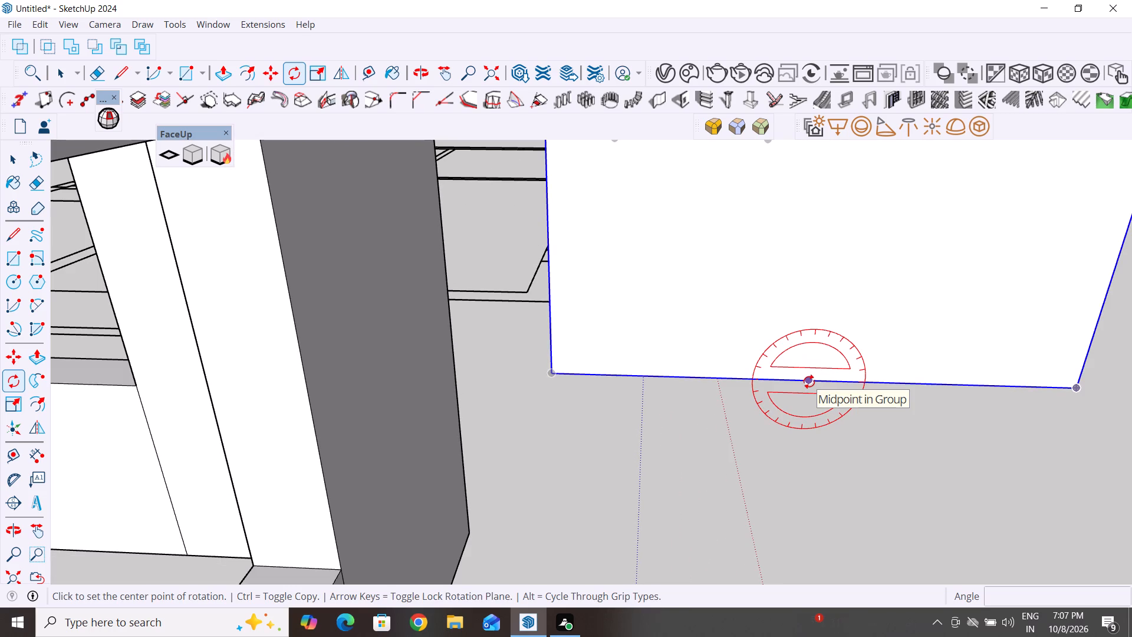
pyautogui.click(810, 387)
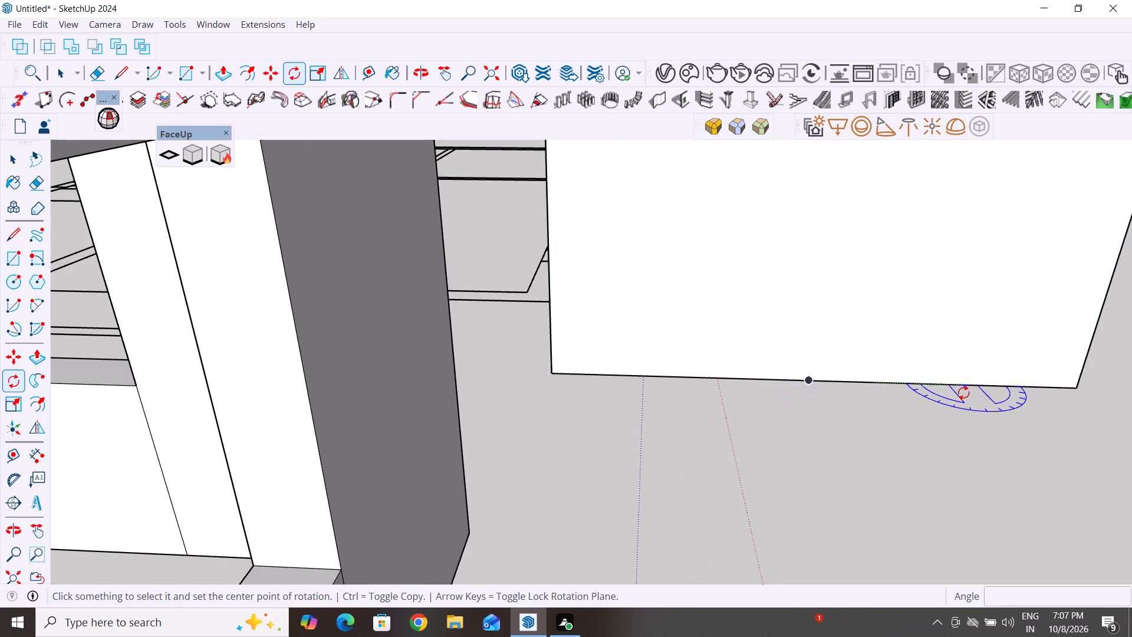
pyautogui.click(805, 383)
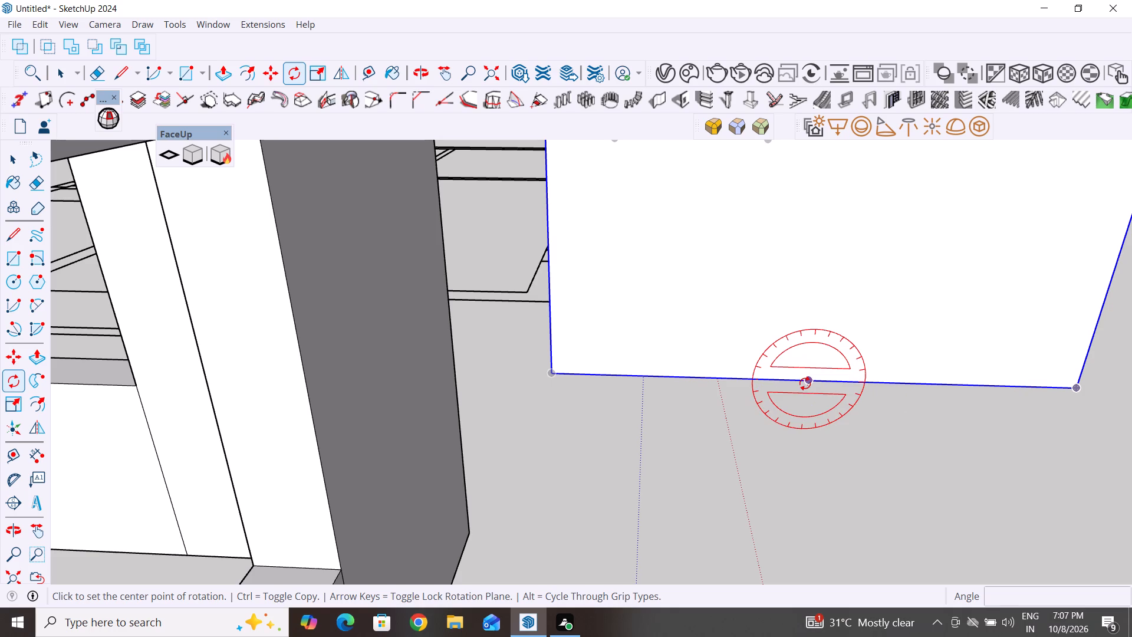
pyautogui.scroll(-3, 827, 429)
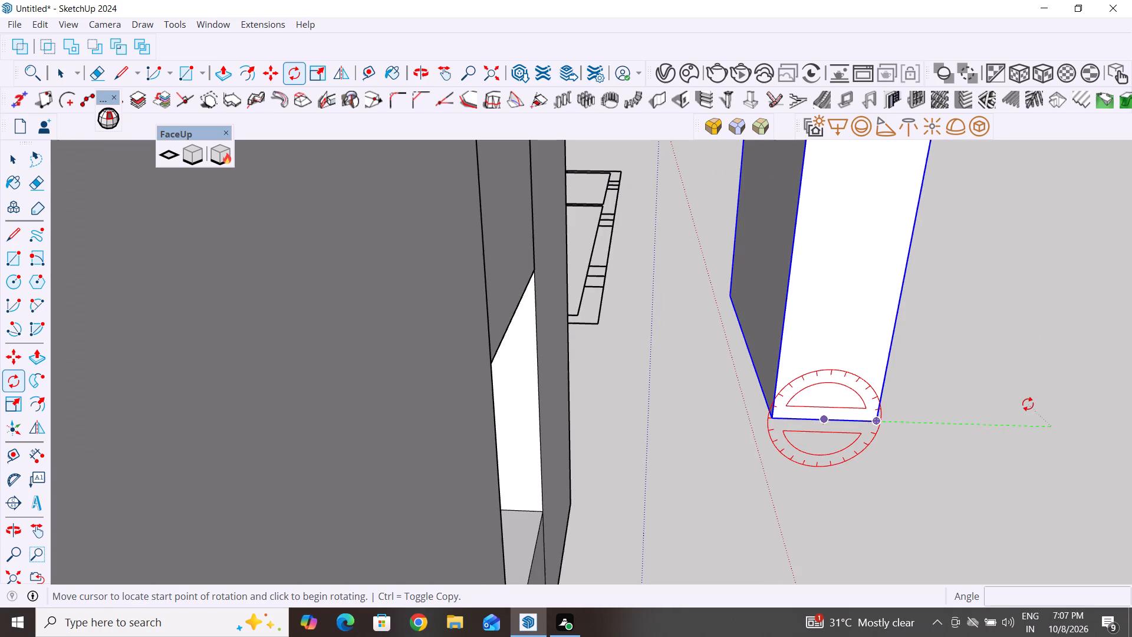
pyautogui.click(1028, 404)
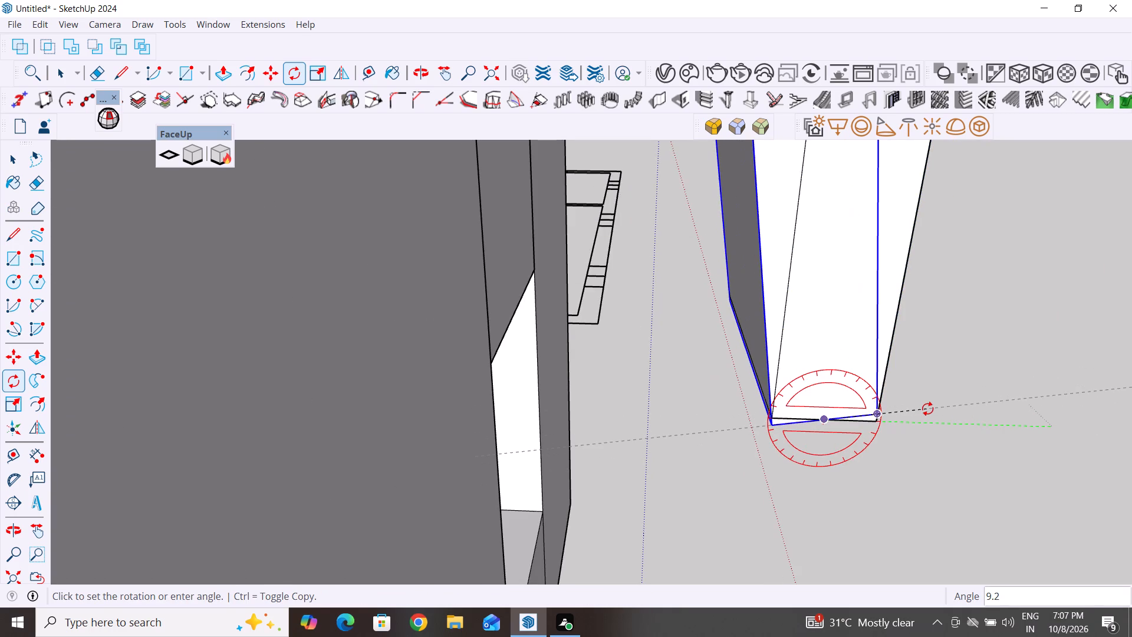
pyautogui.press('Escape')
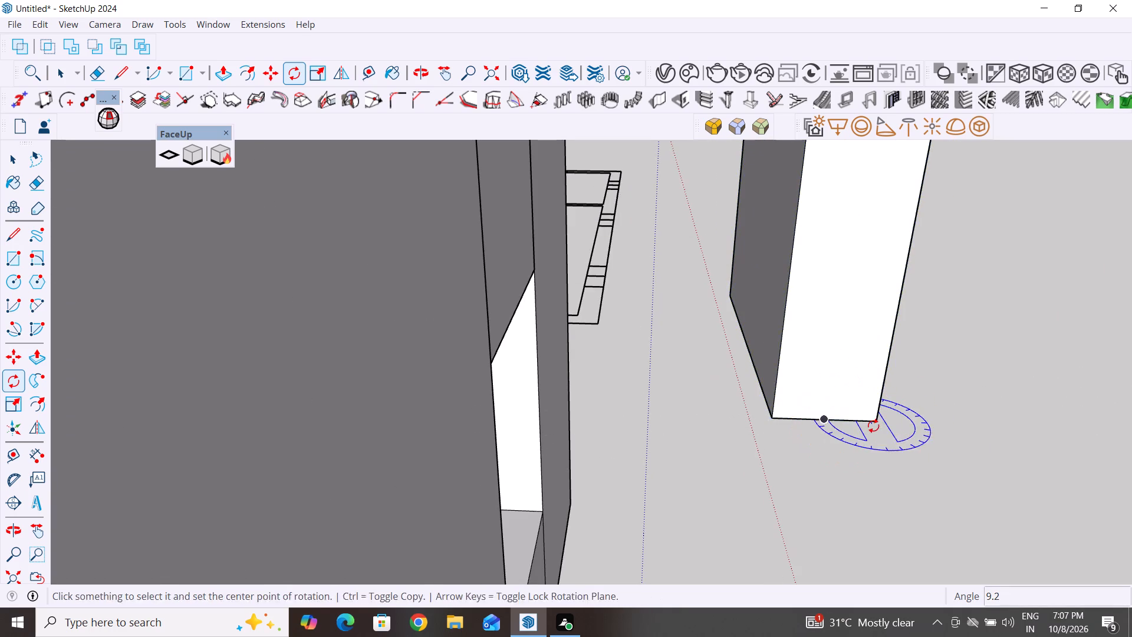
# Rotate a copy of the free-standing lintel beside the far corner room 90° horizontally about its lower outer corner.
pyautogui.click(874, 424)
pyautogui.click(1069, 427)
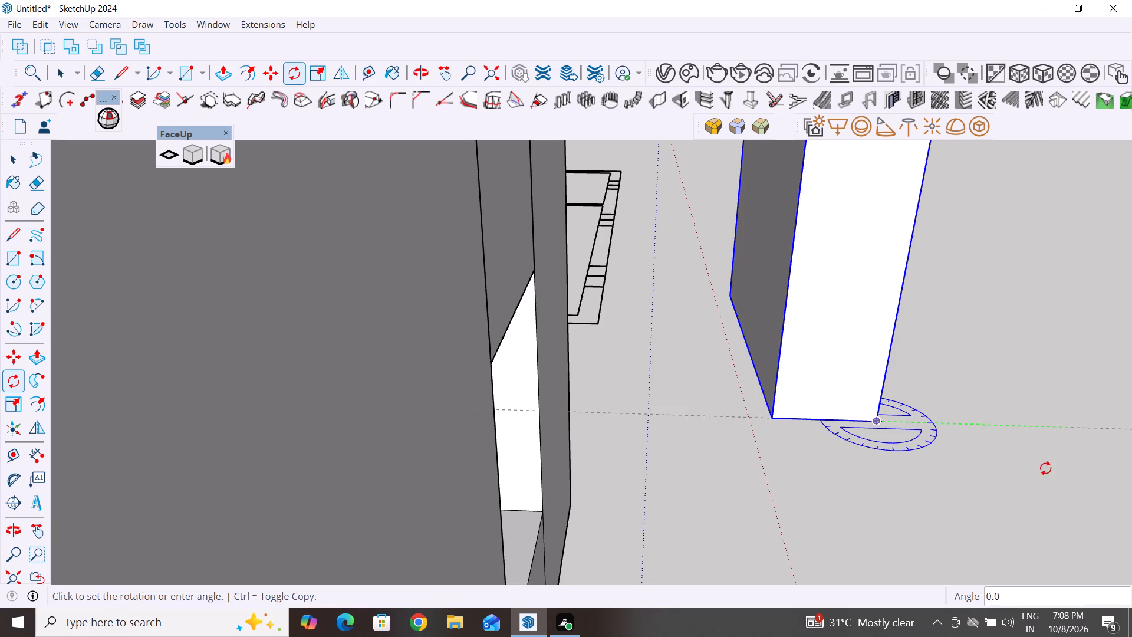
pyautogui.scroll(-11, 848, 509)
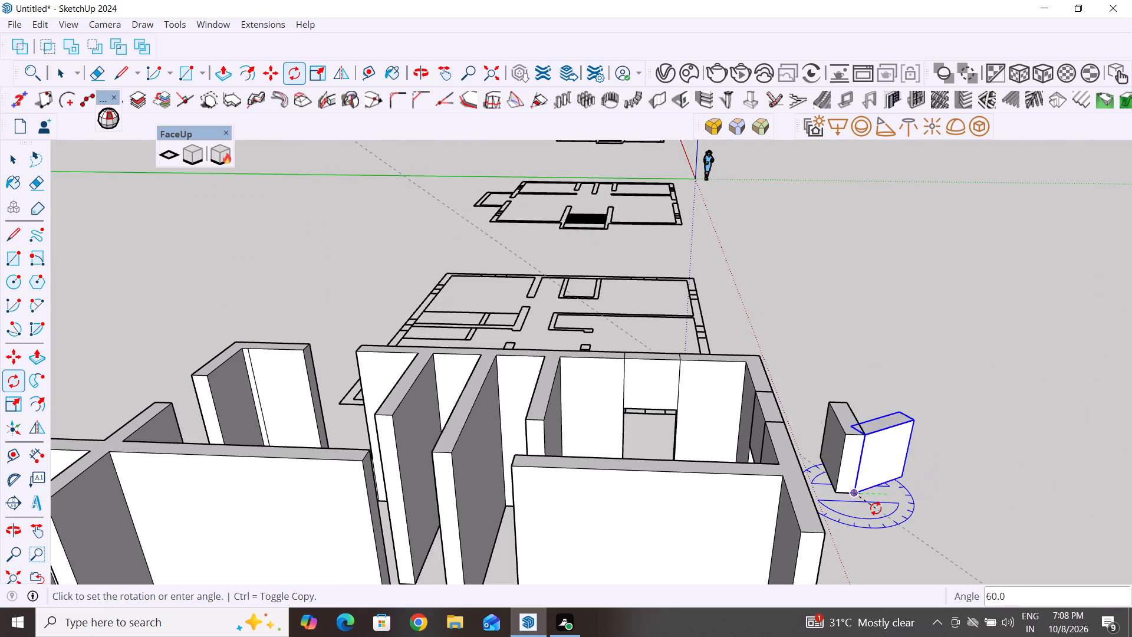
pyautogui.click(869, 533)
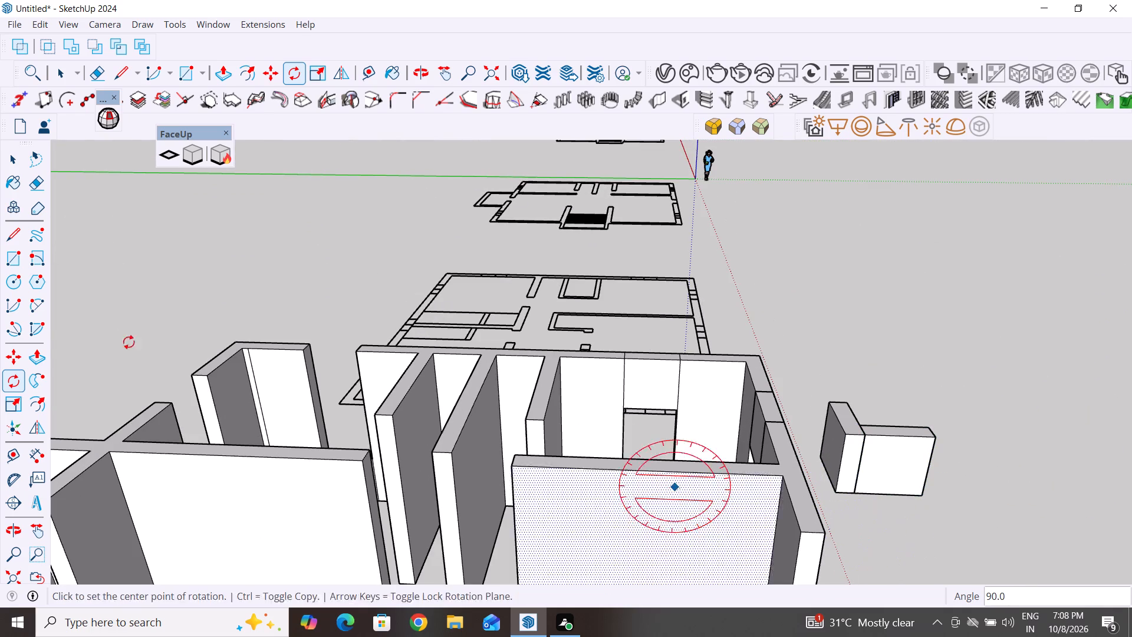
# Move the rotated lintel copy about 40' 11 7/16" across the house, to outside the opposite corner room on the side facing the flat plans.
pyautogui.click(17, 163)
pyautogui.moveTo(904, 470); pyautogui.dragTo(875, 568, button='middle')
pyautogui.scroll(-5, 844, 488)
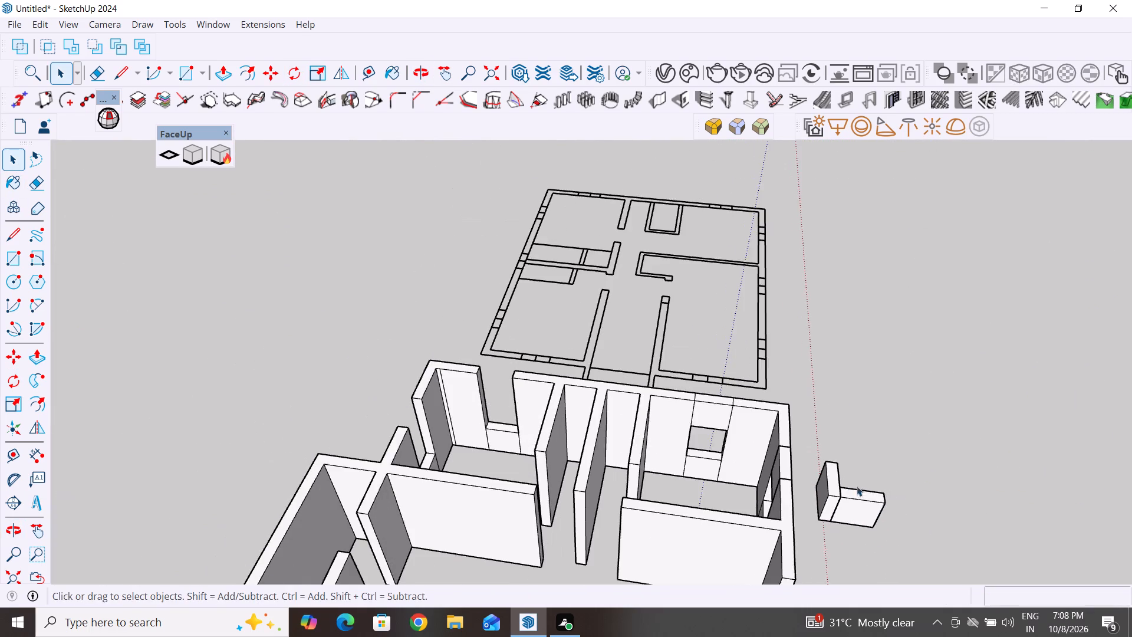
pyautogui.moveTo(909, 500); pyautogui.dragTo(890, 533, button='middle')
pyautogui.moveTo(890, 533); pyautogui.dragTo(880, 380, button='middle')
pyautogui.moveTo(941, 440); pyautogui.dragTo(874, 548)
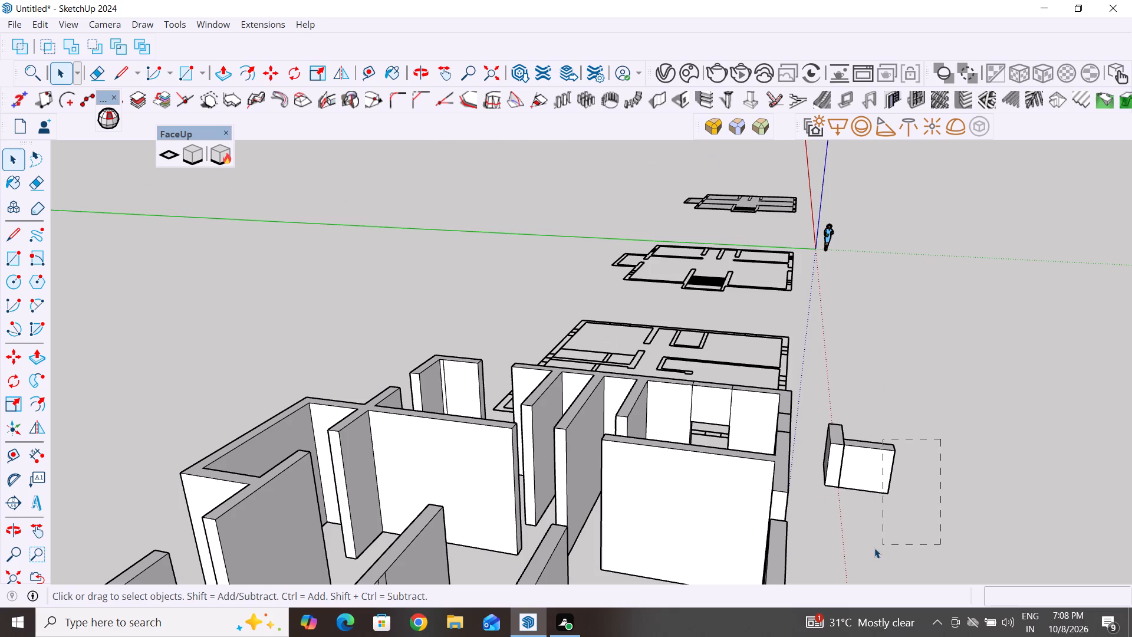
pyautogui.moveTo(874, 548); pyautogui.dragTo(873, 549)
pyautogui.press('m')
pyautogui.click(892, 491)
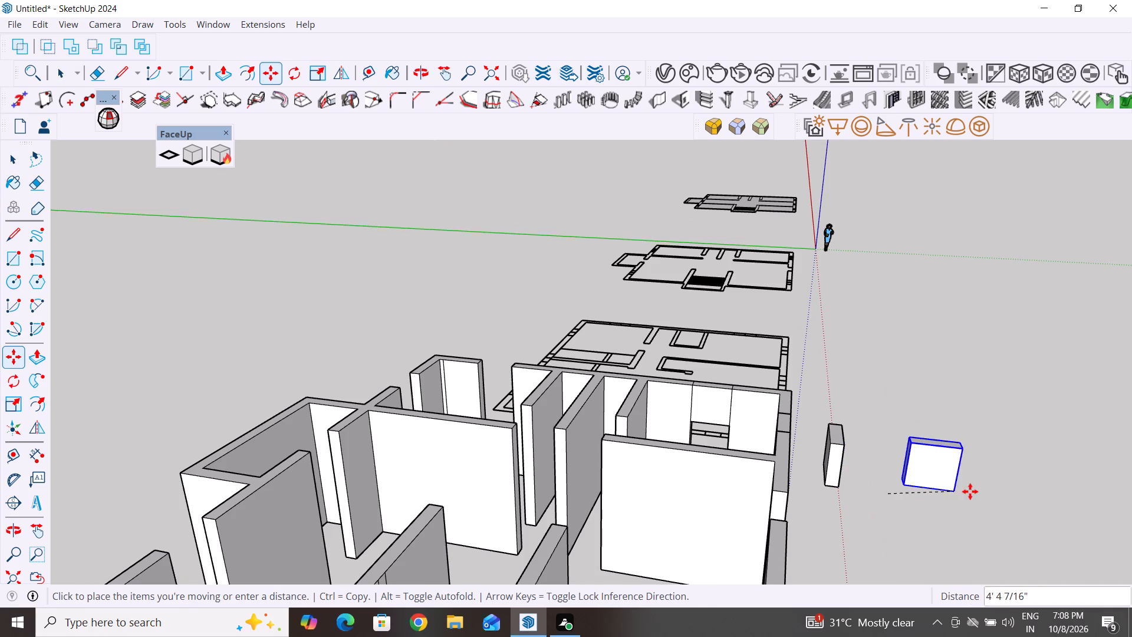
pyautogui.scroll(-2, 1006, 428)
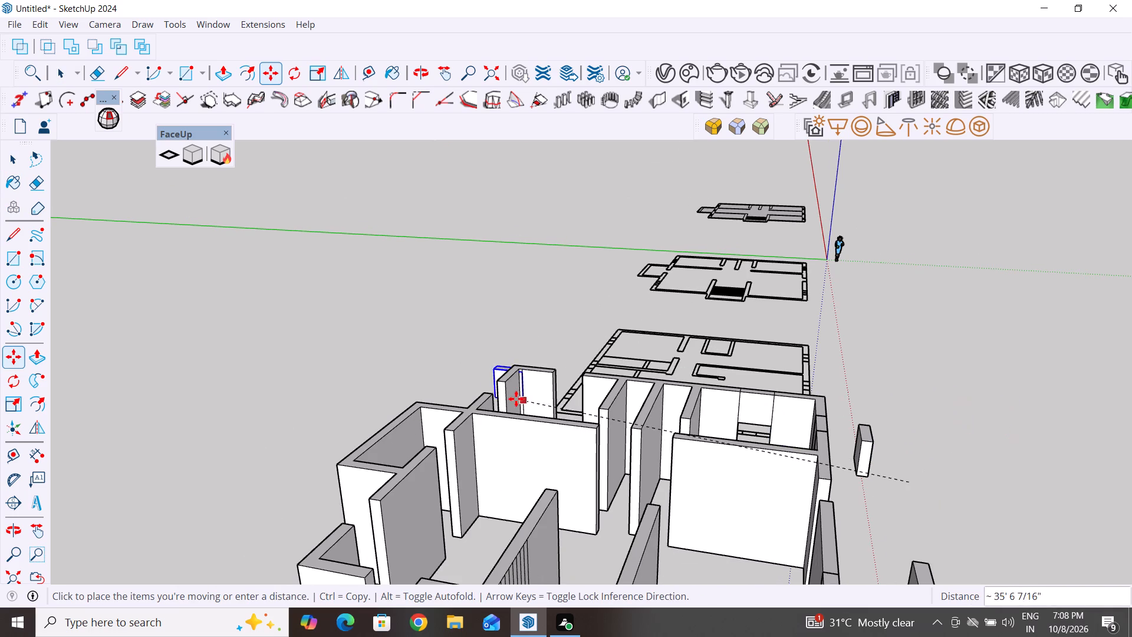
pyautogui.scroll(3, 532, 392)
pyautogui.scroll(-2, 591, 381)
pyautogui.moveTo(591, 381); pyautogui.dragTo(597, 503, button='middle')
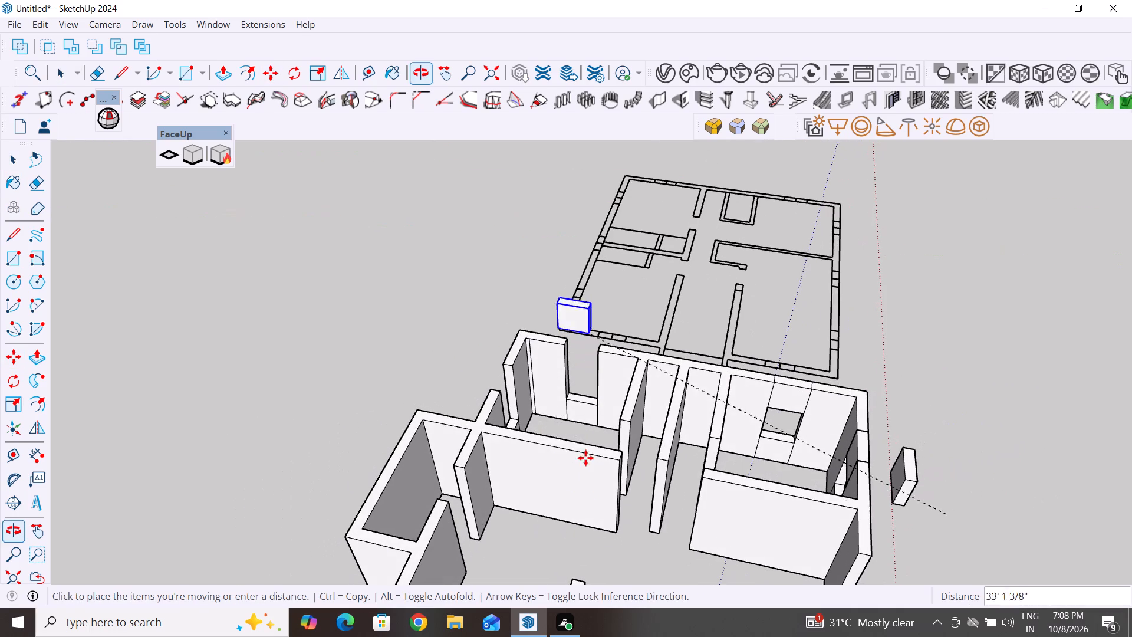
pyautogui.click(499, 324)
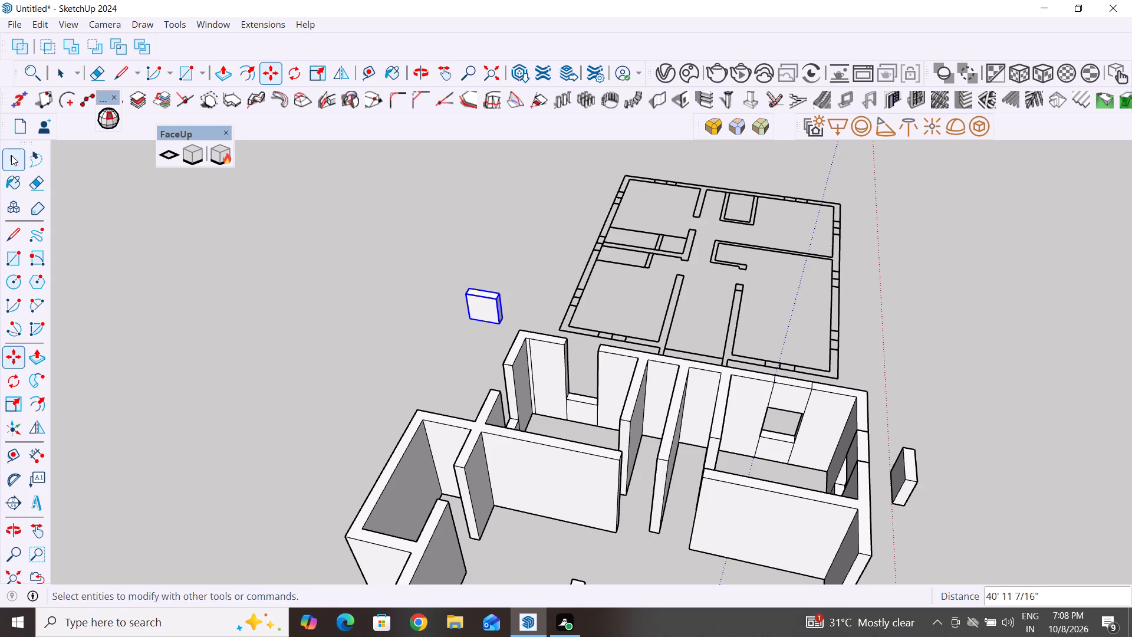
# Move the rotated lintel about 11' 7" into the corner room's window gap facing the flat plans, flush with the wall tops.
pyautogui.click(11, 155)
pyautogui.scroll(4, 447, 389)
pyautogui.press('m')
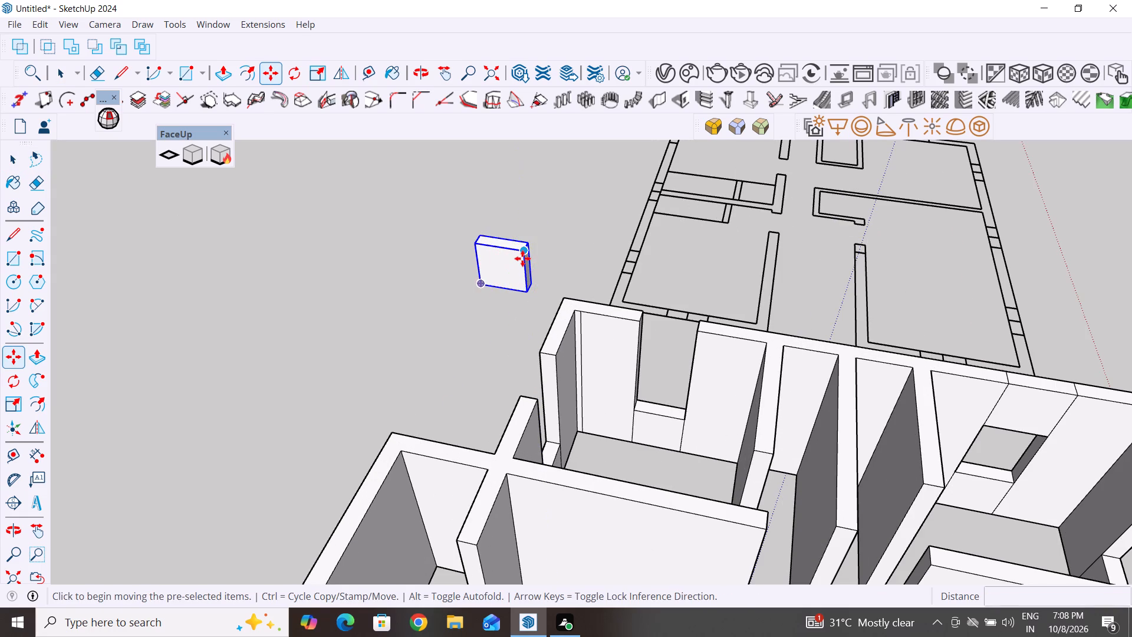
pyautogui.click(522, 258)
pyautogui.click(704, 332)
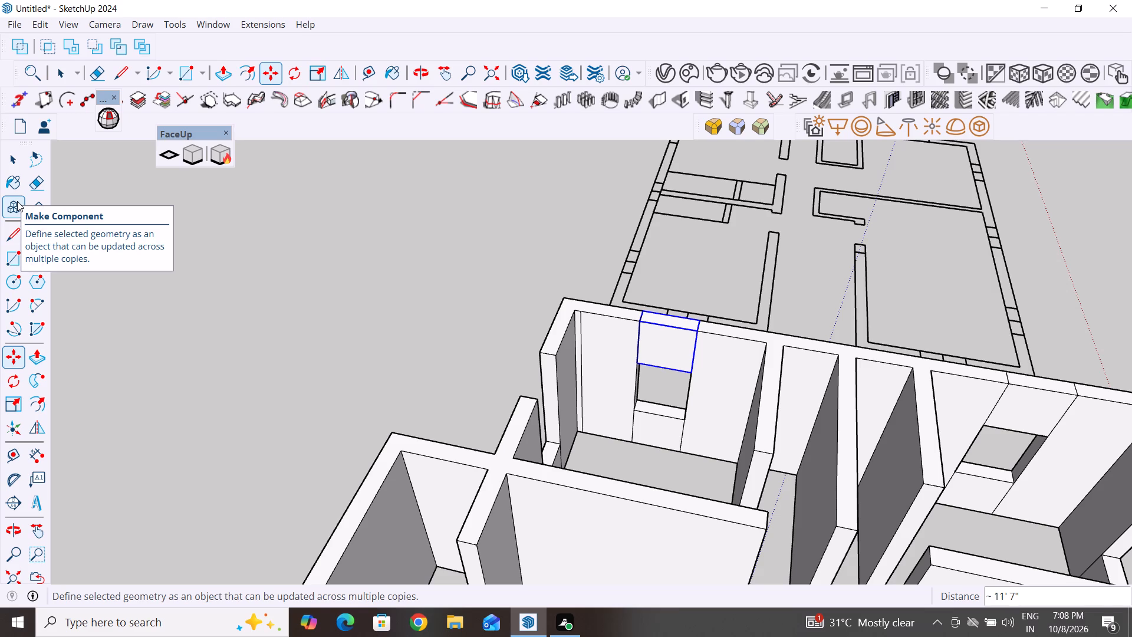
# Move the free-standing lintel outside the near corner room about 33' 8 9/16" into the opposite outer wall's window gap beyond the staircase, flush with the wall tops.
pyautogui.scroll(-10, 494, 330)
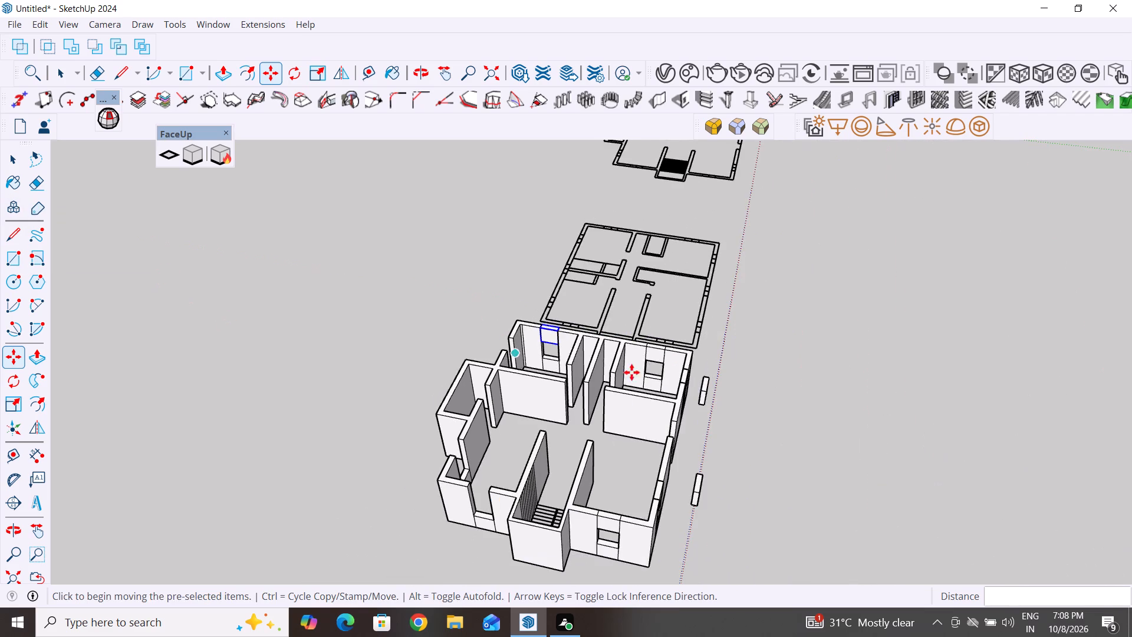
pyautogui.moveTo(594, 409); pyautogui.dragTo(383, 431, button='middle')
pyautogui.scroll(3, 578, 546)
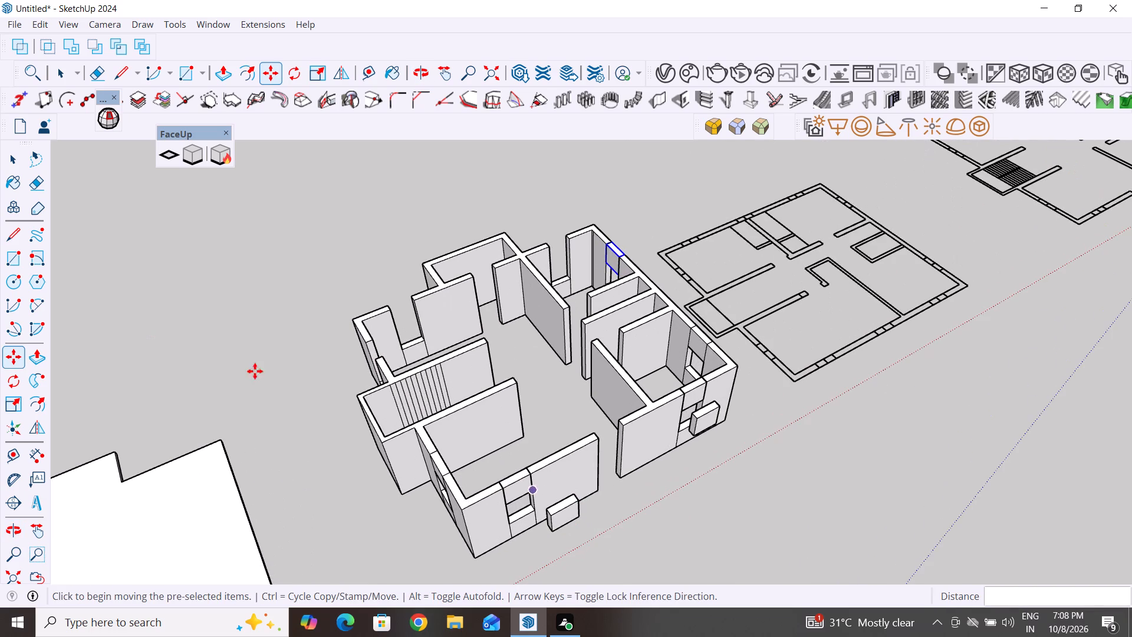
pyautogui.click(8, 165)
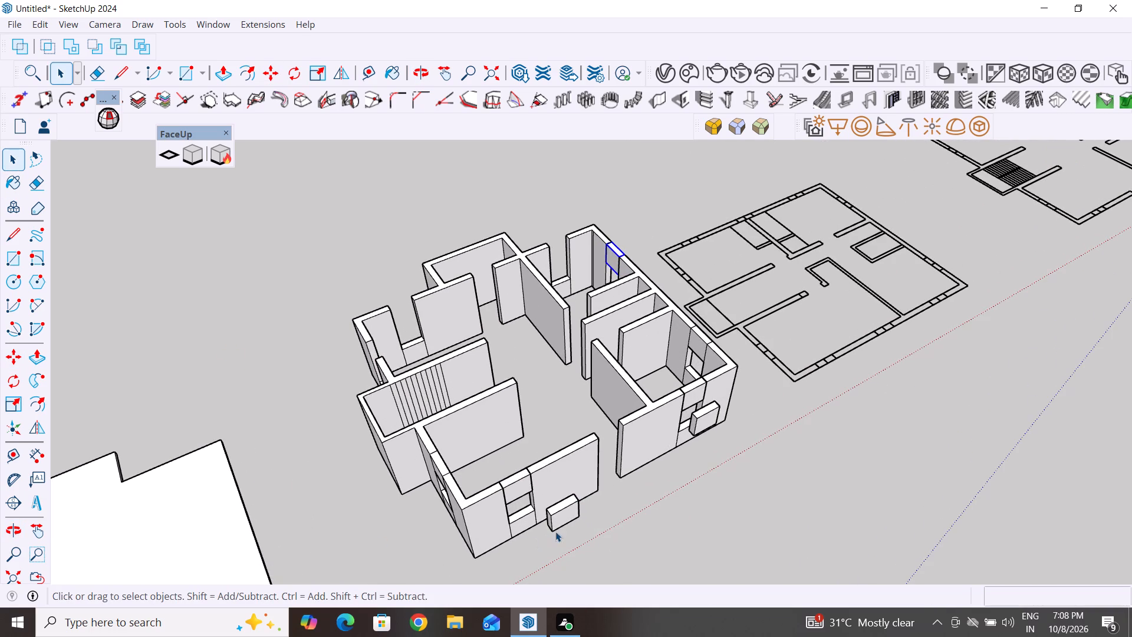
pyautogui.click(564, 526)
pyautogui.press('m')
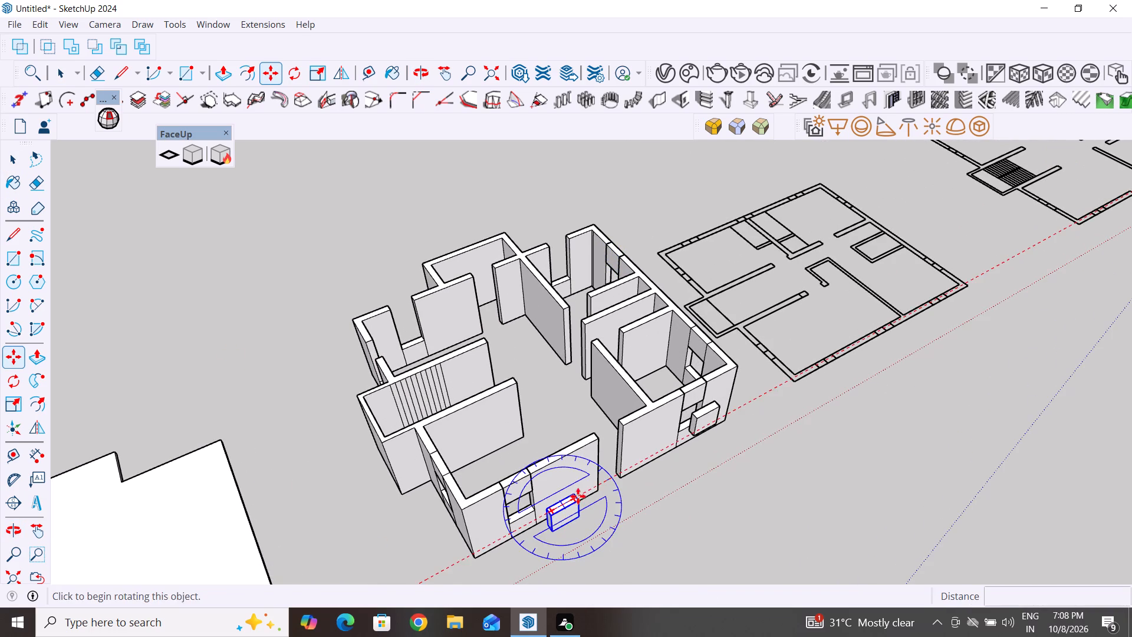
pyautogui.click(582, 503)
pyautogui.scroll(4, 422, 304)
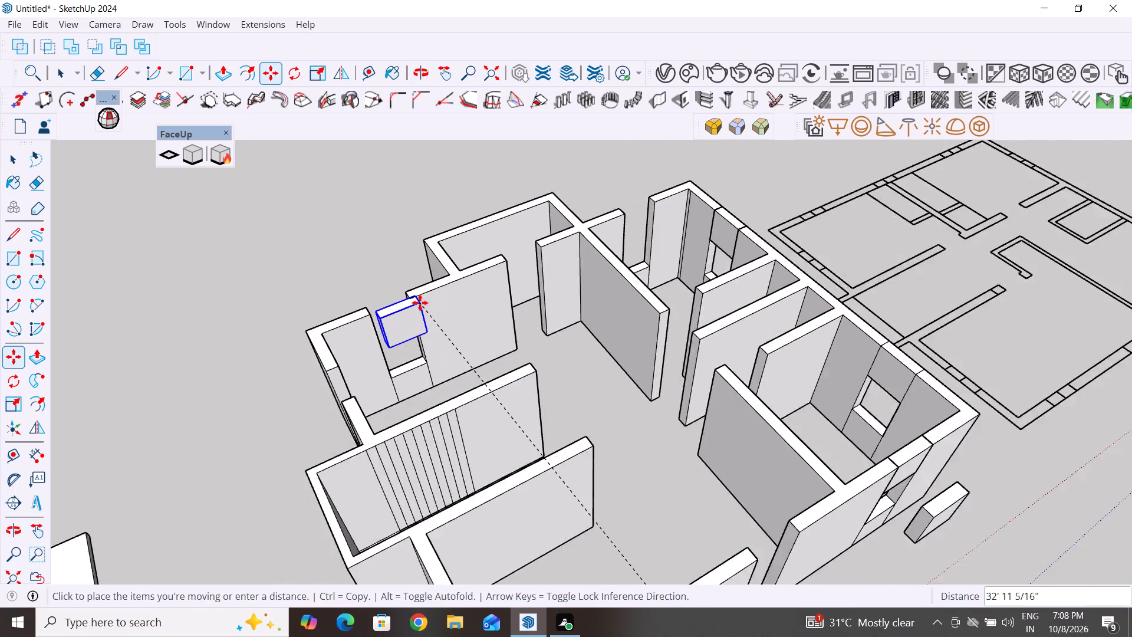
pyautogui.scroll(6, 420, 303)
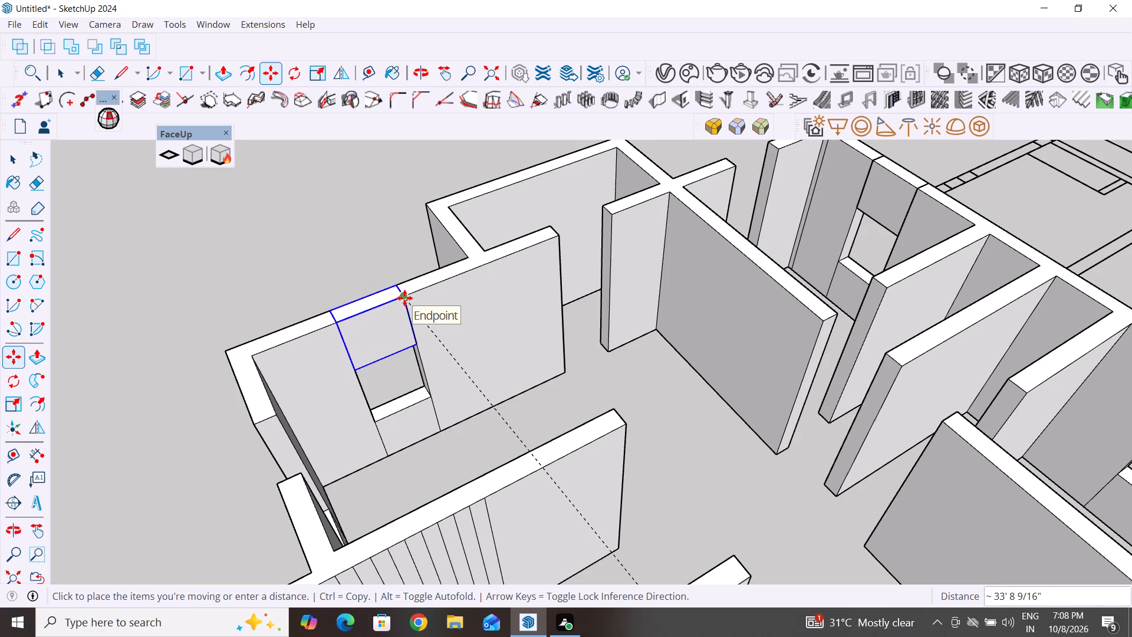
pyautogui.click(404, 298)
pyautogui.scroll(-12, 435, 369)
pyautogui.moveTo(386, 439); pyautogui.dragTo(432, 442, button='middle')
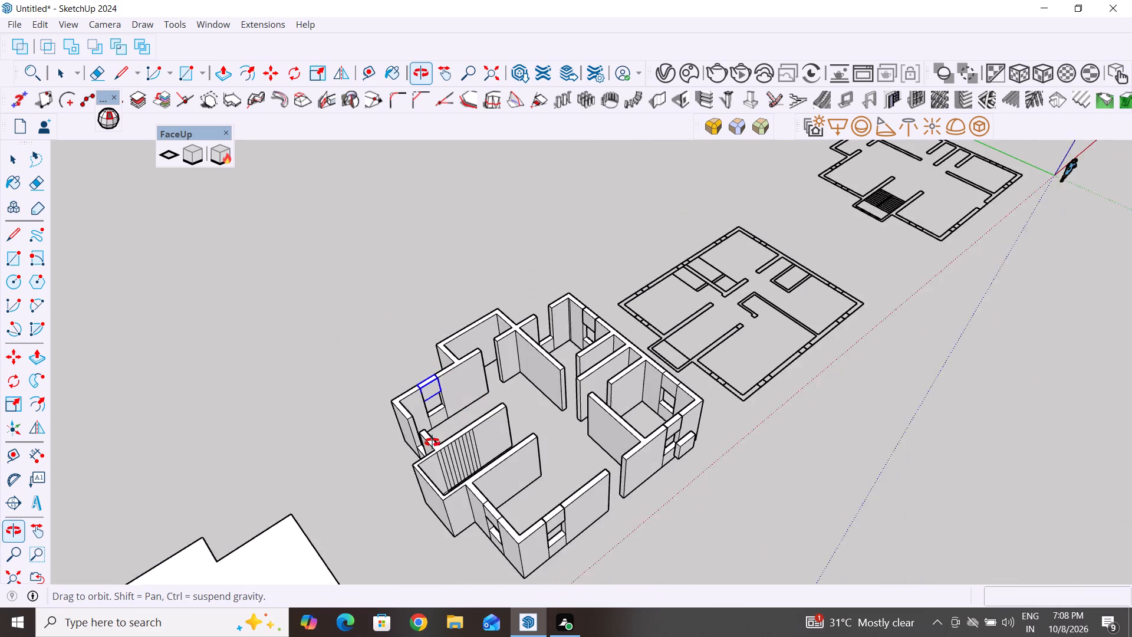
pyautogui.moveTo(432, 442); pyautogui.dragTo(910, 457, button='middle')
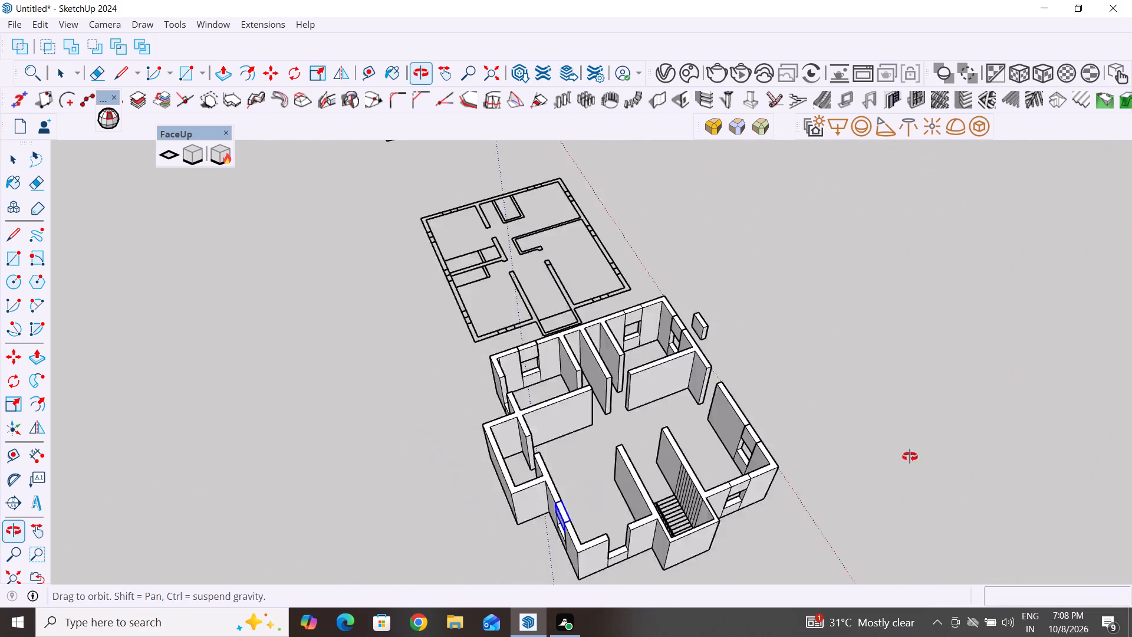
pyautogui.moveTo(910, 457); pyautogui.dragTo(384, 461, button='middle')
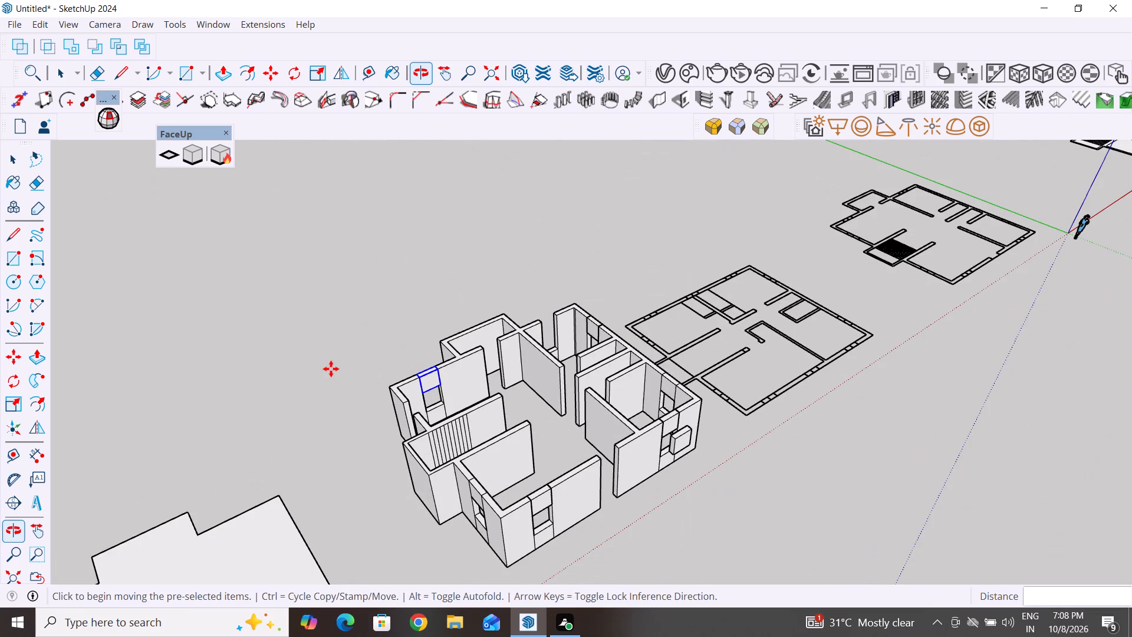
pyautogui.click(19, 161)
pyautogui.click(298, 283)
# Copy the remaining free-standing lintel about 40' 2 1/4" across the house, to outside the open window gap next to the staircase.
pyautogui.moveTo(649, 444); pyautogui.dragTo(729, 461, button='middle')
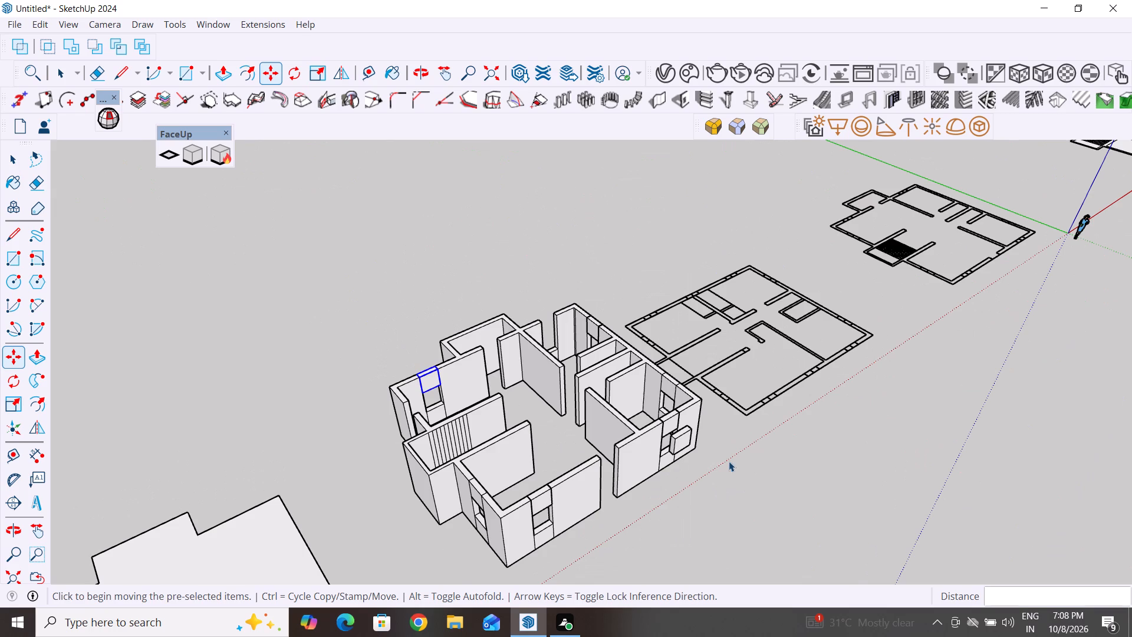
pyautogui.moveTo(729, 461); pyautogui.dragTo(797, 459, button='middle')
pyautogui.scroll(9, 695, 391)
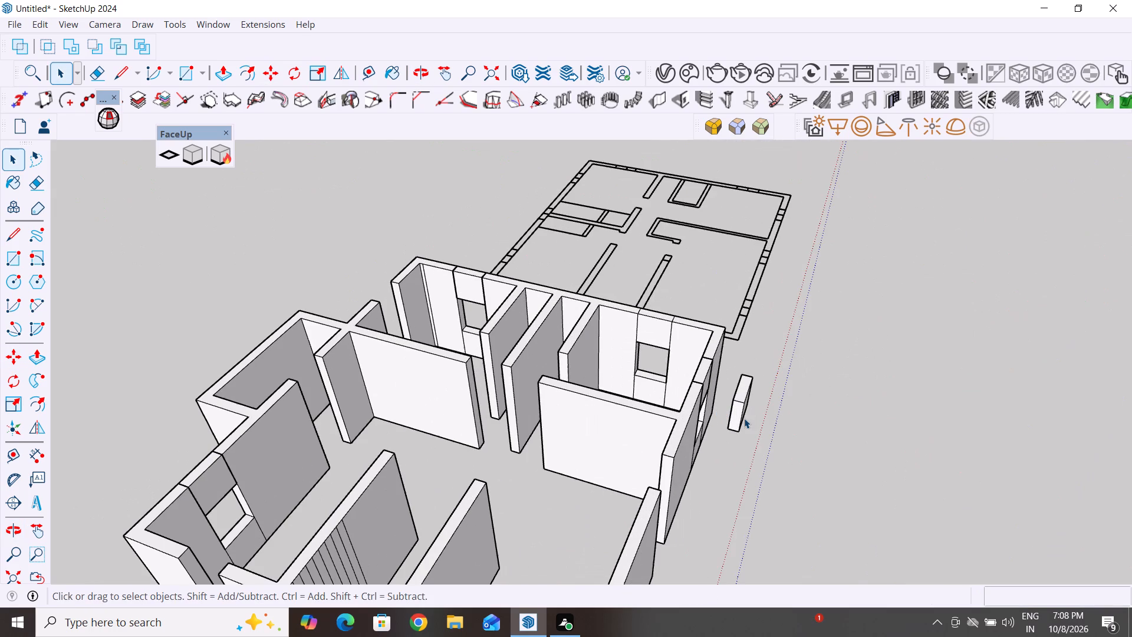
pyautogui.moveTo(738, 416); pyautogui.dragTo(802, 423, button='middle')
pyautogui.moveTo(776, 335); pyautogui.dragTo(743, 423)
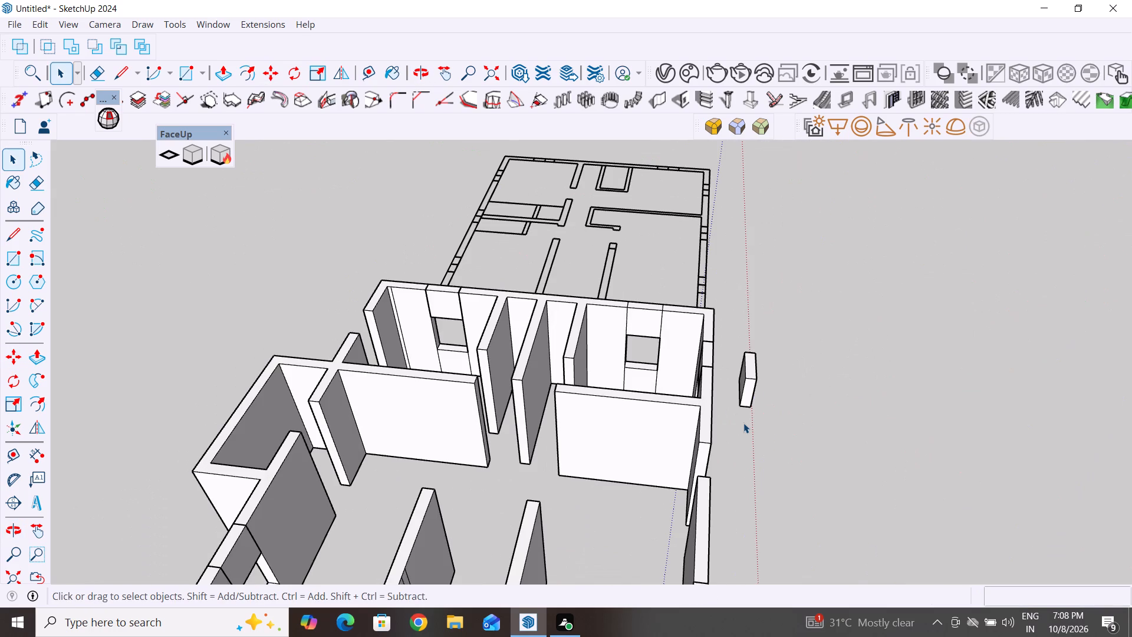
pyautogui.moveTo(743, 423); pyautogui.dragTo(743, 429)
pyautogui.press('m')
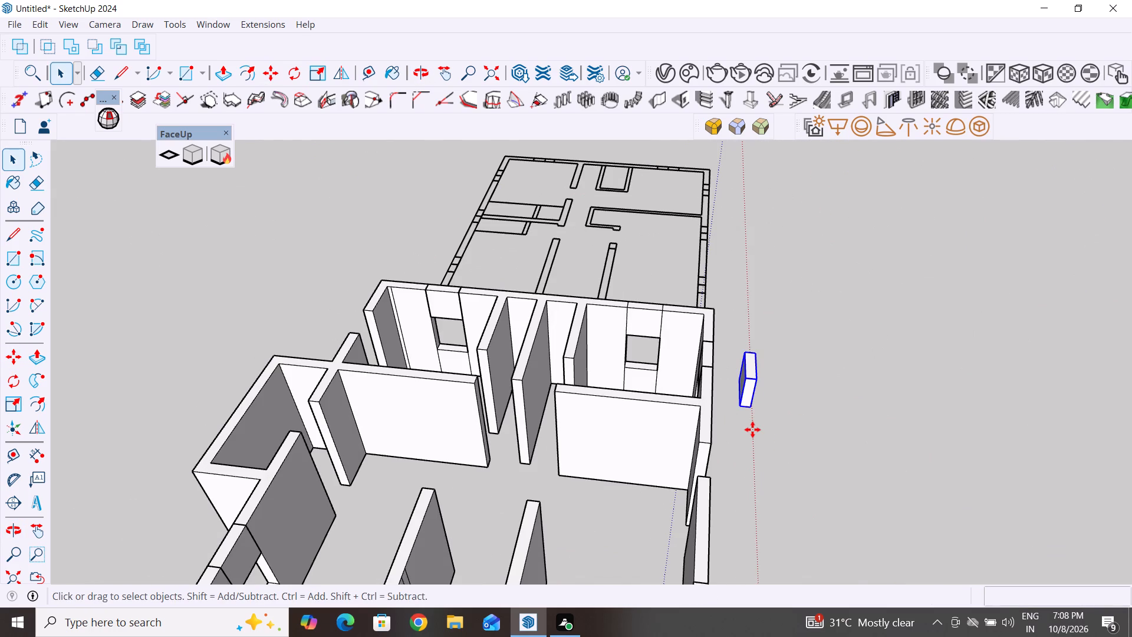
pyautogui.click(753, 411)
pyautogui.scroll(-4, 934, 362)
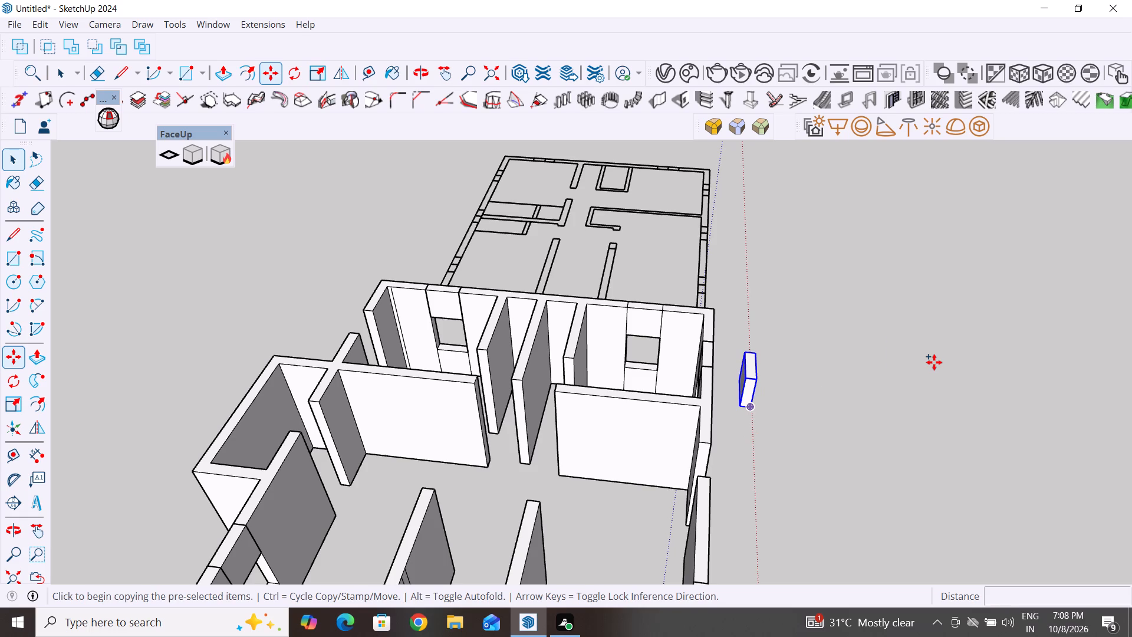
pyautogui.scroll(-6, 934, 362)
pyautogui.moveTo(956, 411); pyautogui.dragTo(599, 492, button='middle')
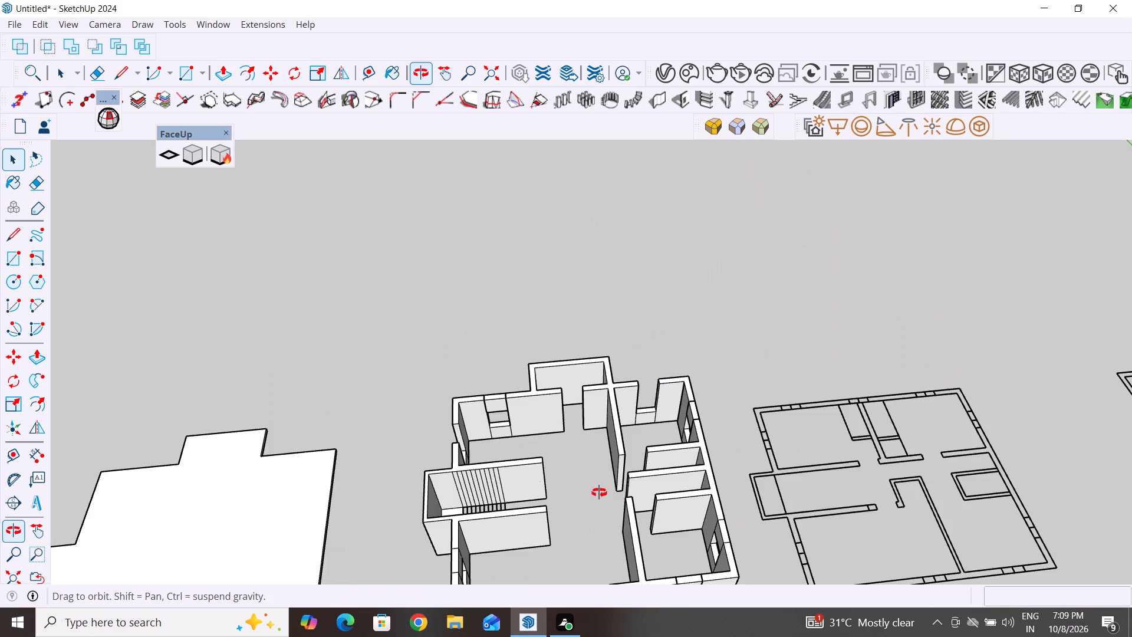
pyautogui.moveTo(599, 492); pyautogui.dragTo(540, 475, button='middle')
pyautogui.scroll(1, 540, 475)
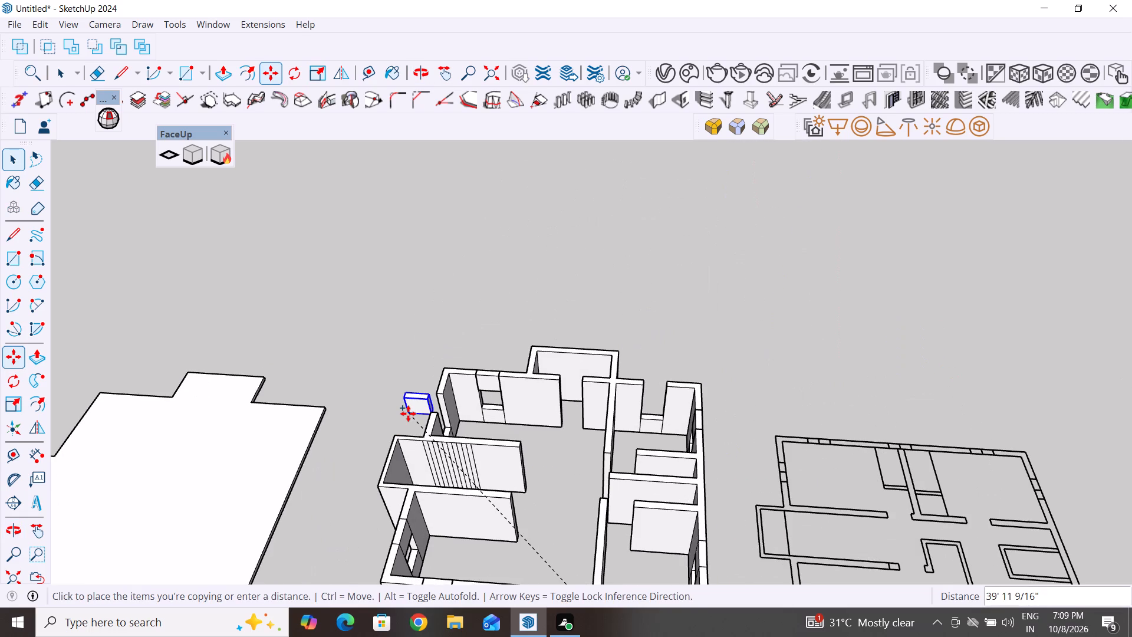
pyautogui.scroll(8, 408, 413)
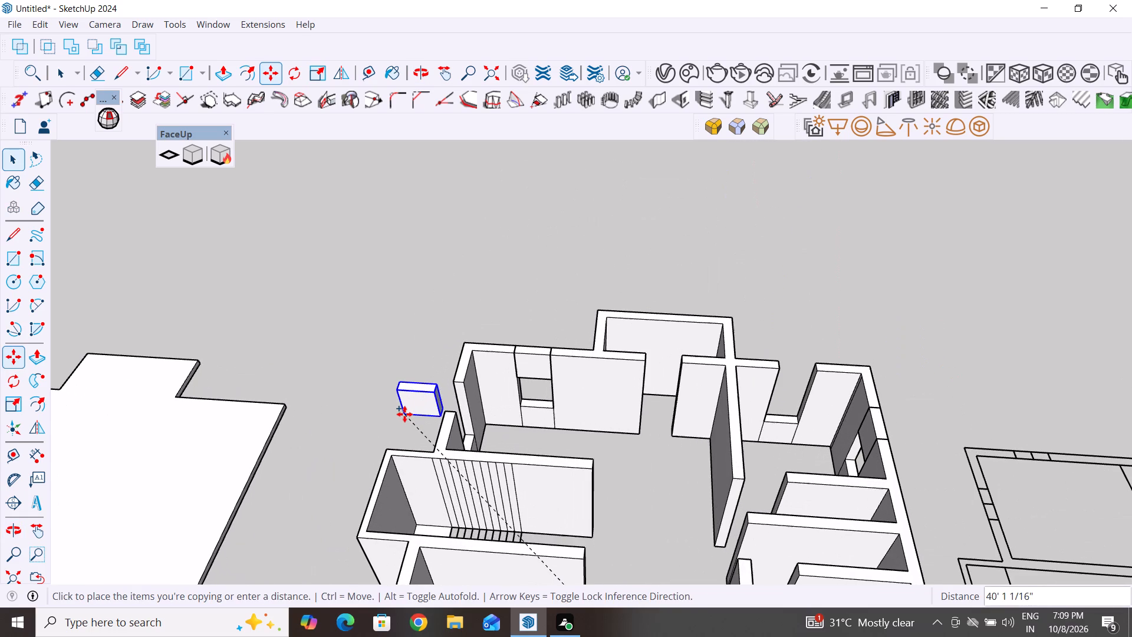
pyautogui.scroll(2, 404, 414)
pyautogui.click(393, 420)
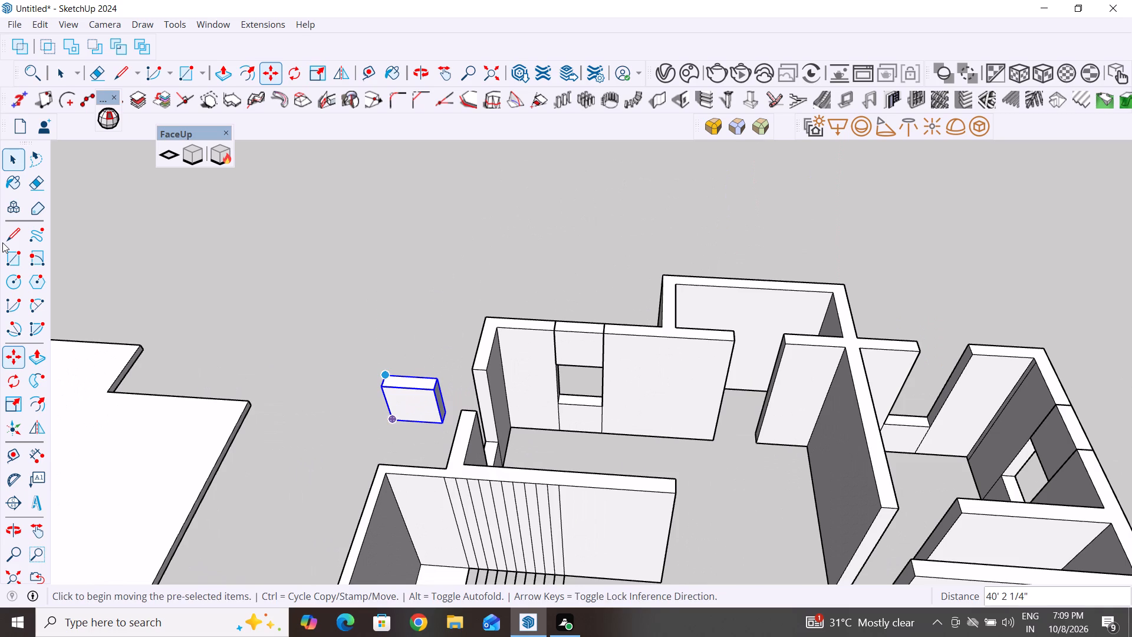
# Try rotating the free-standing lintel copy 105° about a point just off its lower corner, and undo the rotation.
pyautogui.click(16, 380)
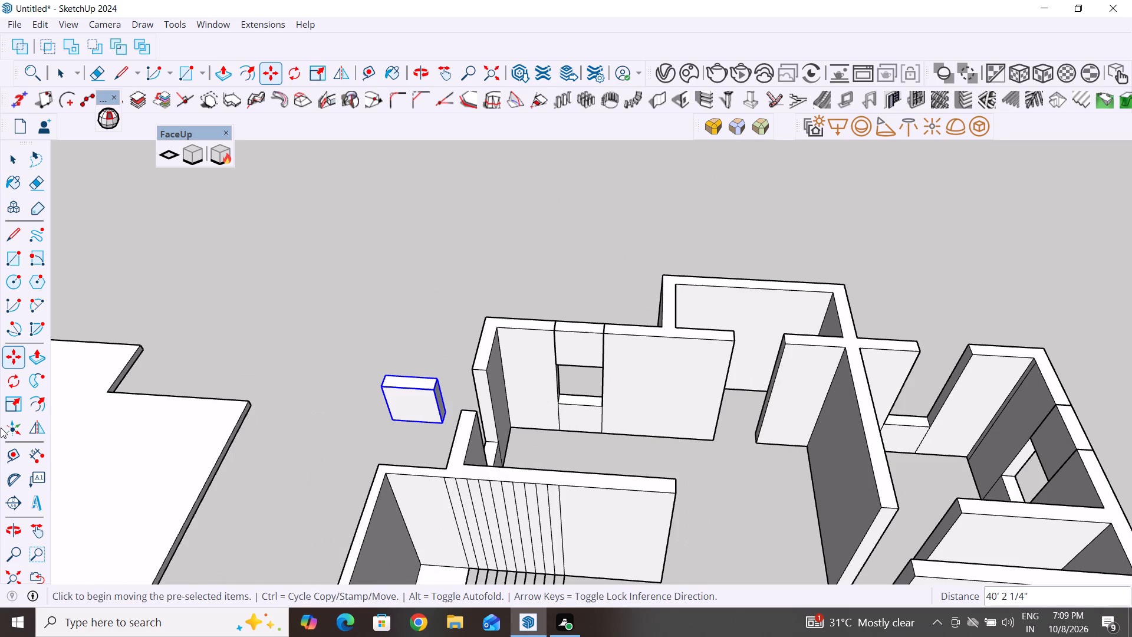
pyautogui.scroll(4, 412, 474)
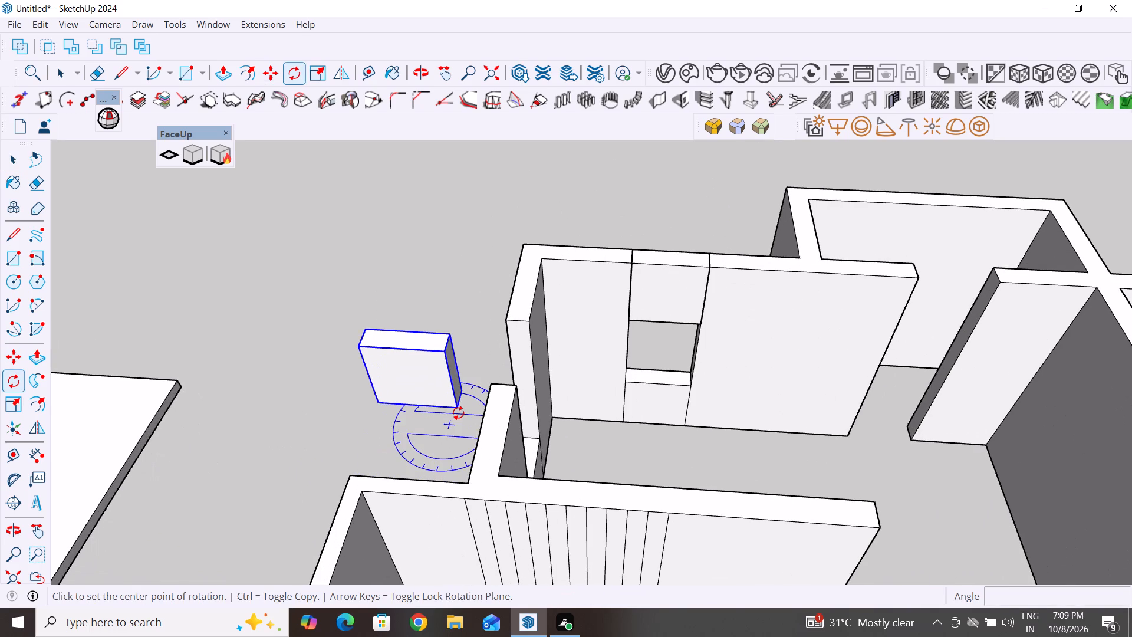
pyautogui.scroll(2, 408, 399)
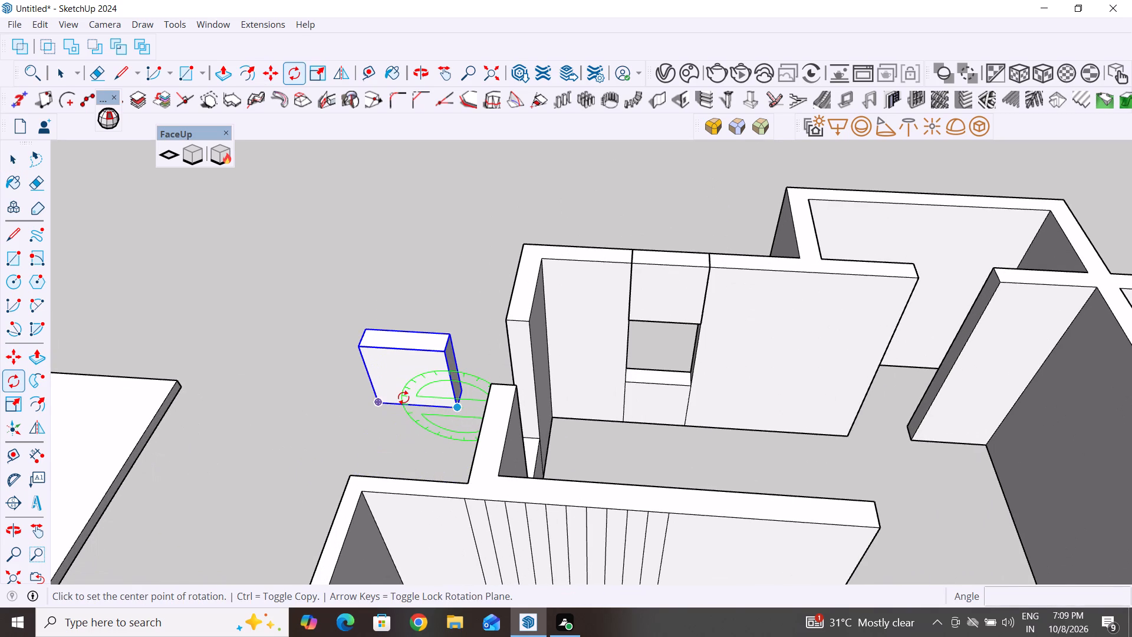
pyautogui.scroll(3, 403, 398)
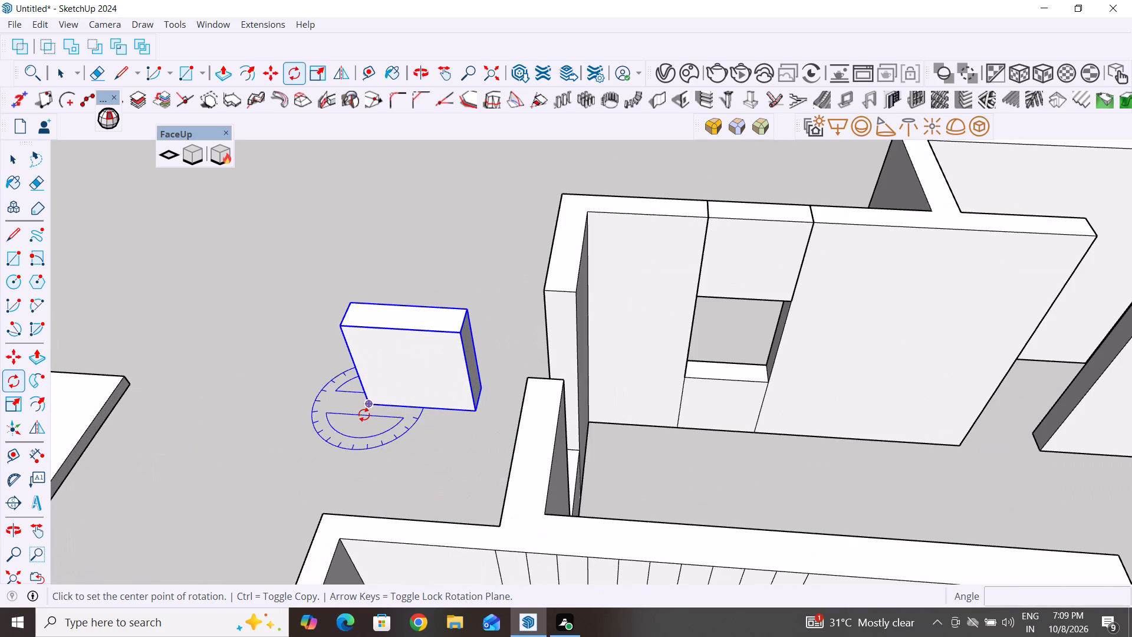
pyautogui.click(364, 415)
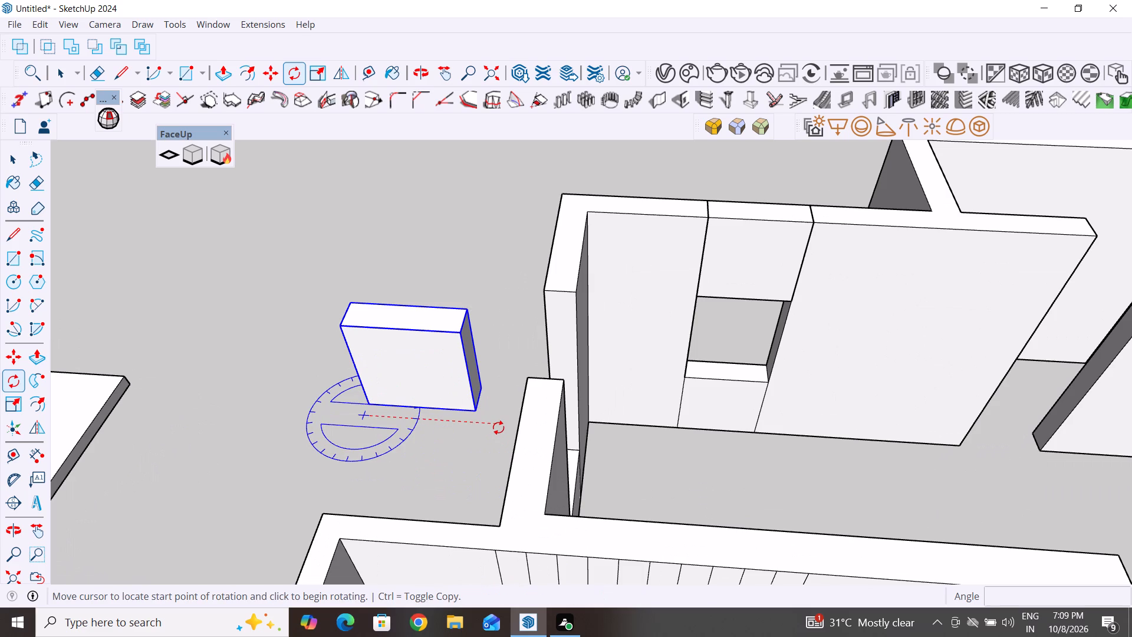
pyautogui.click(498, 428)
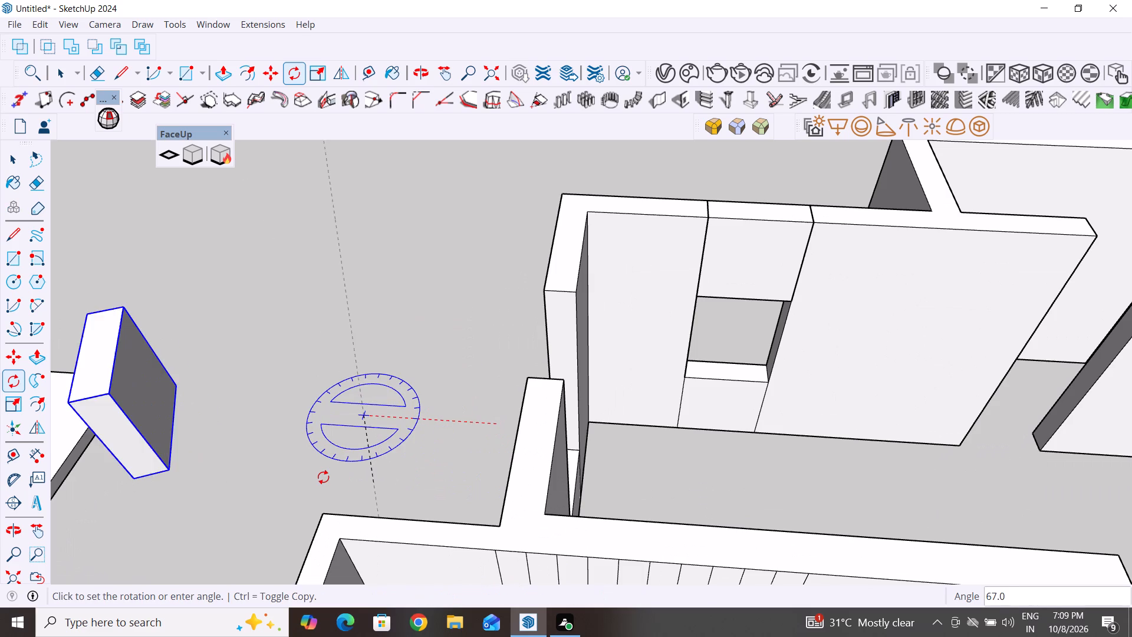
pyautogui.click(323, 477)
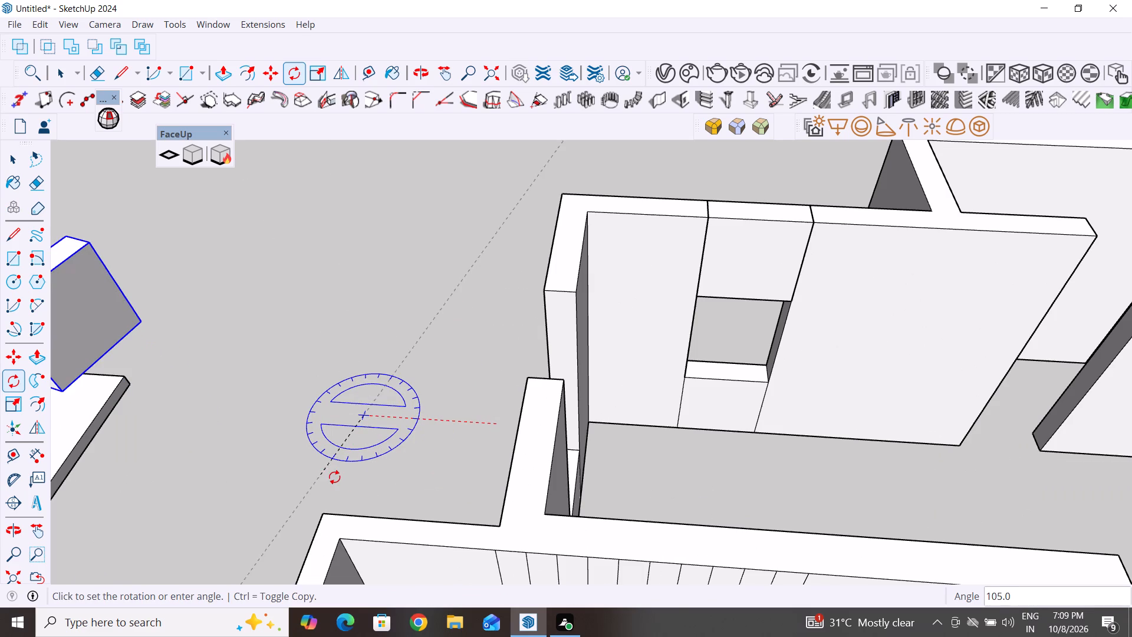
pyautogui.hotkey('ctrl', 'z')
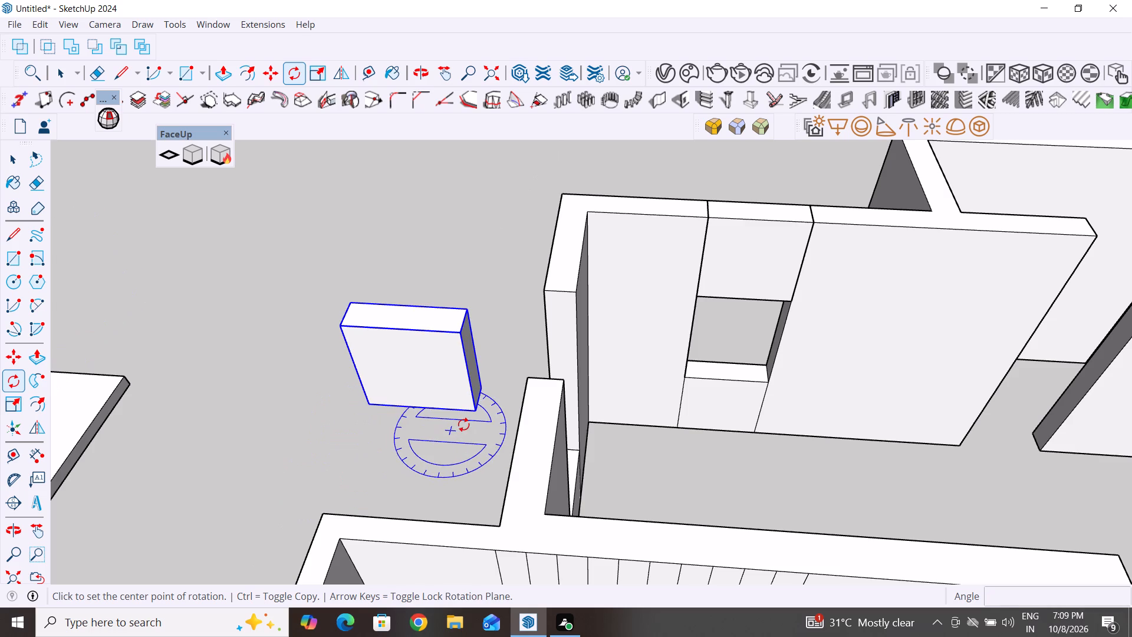
# Rotate the free-standing lintel copy beside the staircase 90° about its lower corner, parallel to the outer wall with the open gap.
pyautogui.click(476, 413)
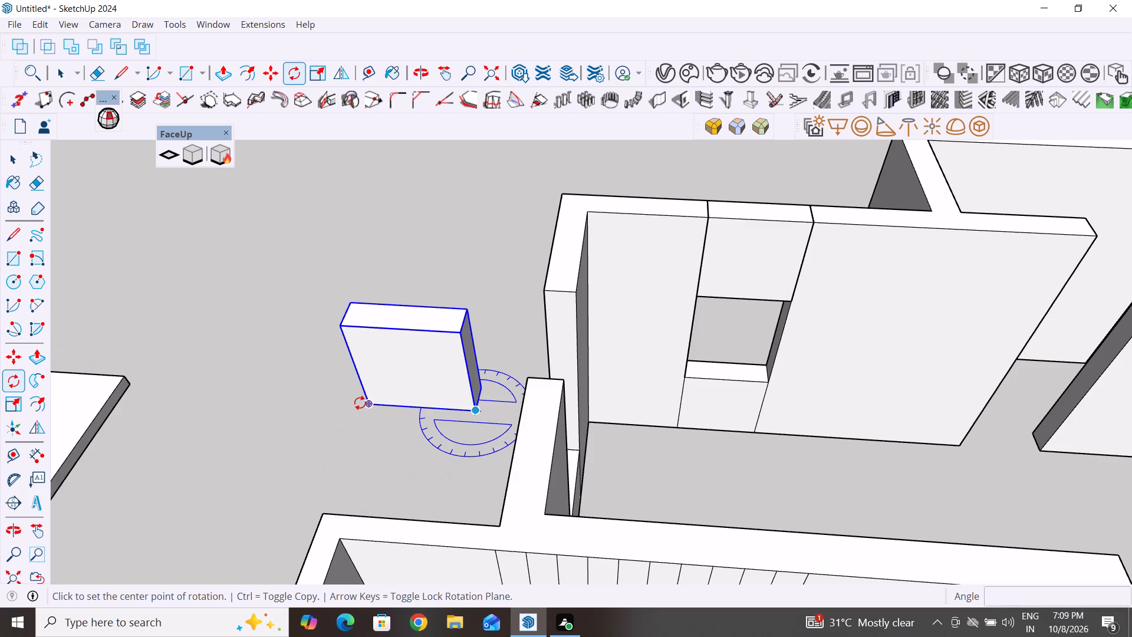
pyautogui.click(358, 404)
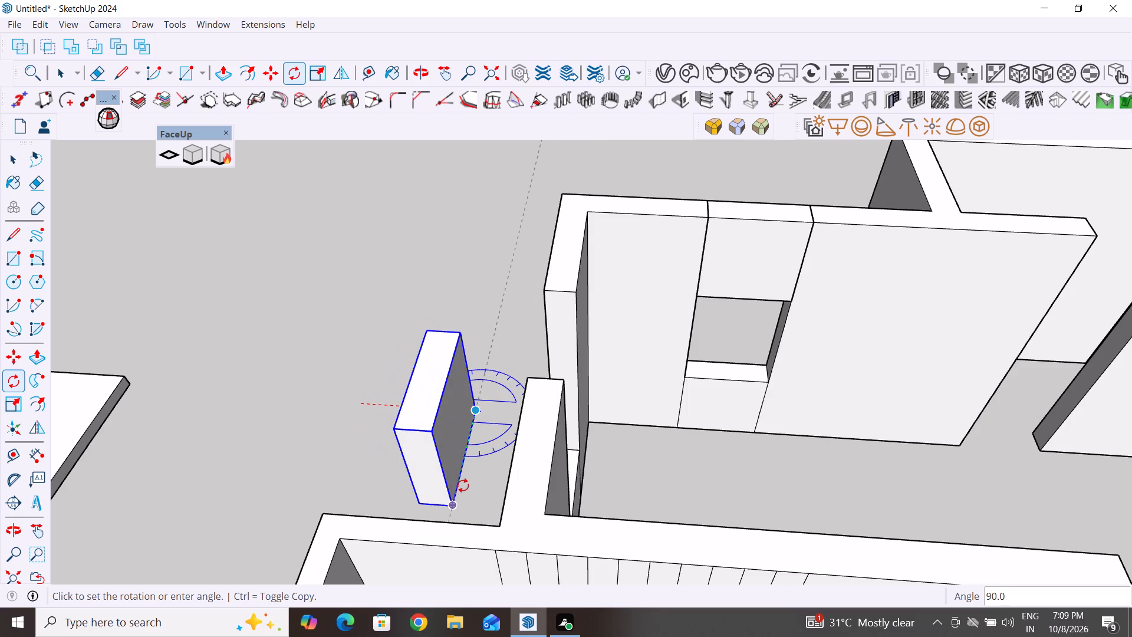
pyautogui.click(463, 485)
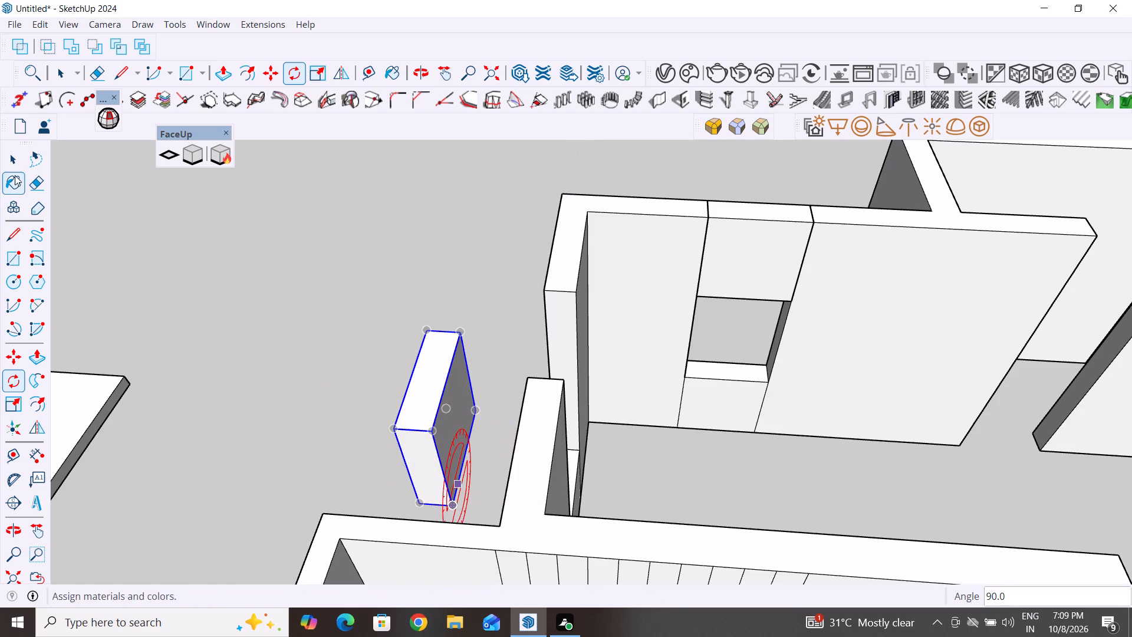
pyautogui.click(12, 163)
pyautogui.click(252, 325)
# Move the rotated lintel about 3' 1 15/16" into the window gap next to the staircase, flush with the wall tops.
pyautogui.click(451, 481)
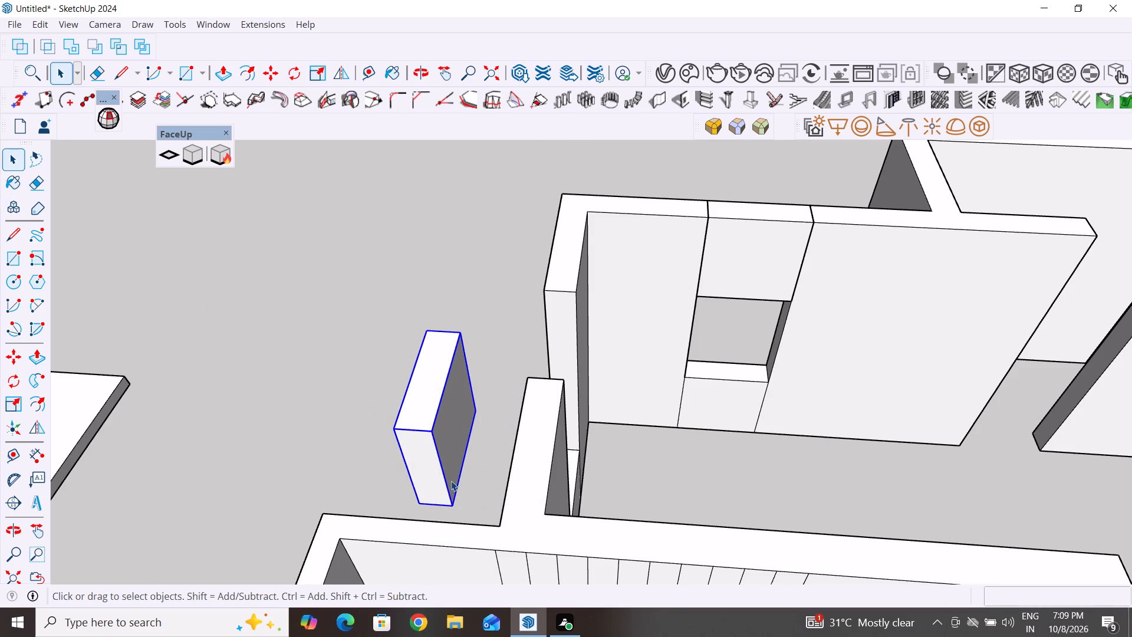
pyautogui.press('m')
pyautogui.click(463, 329)
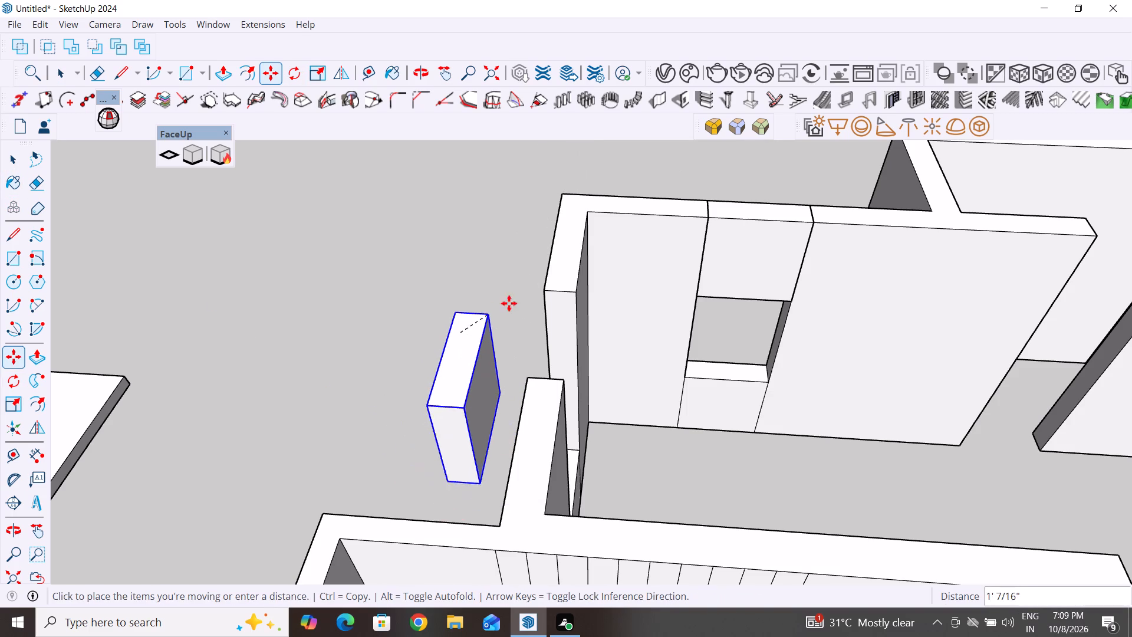
pyautogui.click(575, 290)
pyautogui.click(21, 162)
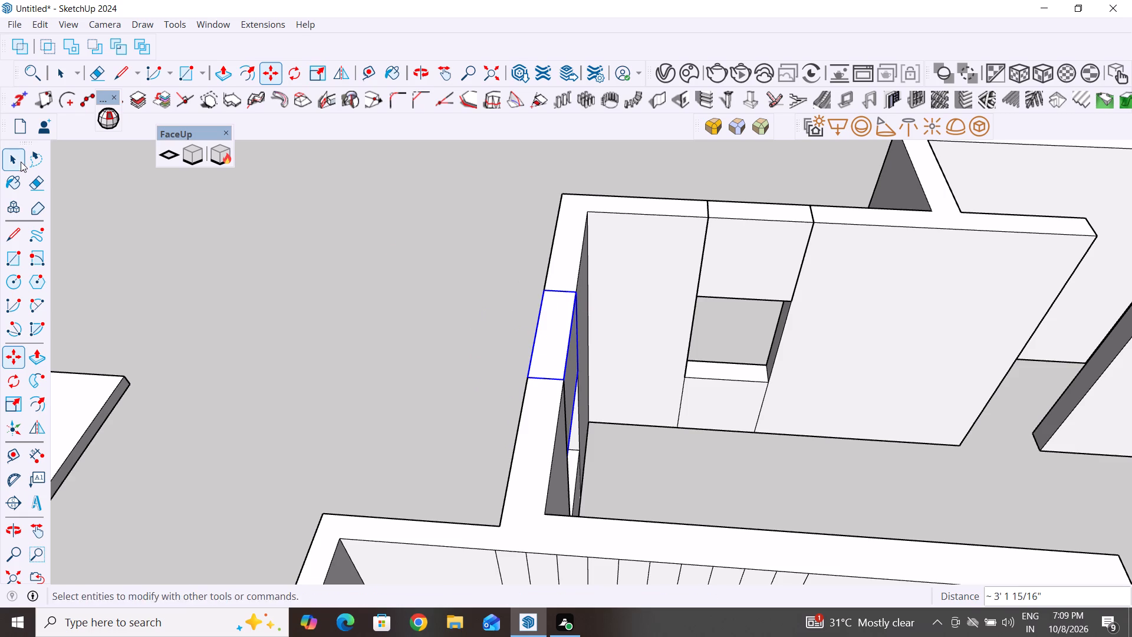
pyautogui.click(343, 292)
# Move the last free-standing lintel about 32' 1/16" across the house into the opposite corner room's window gap beside the projecting room, flush with the wall tops.
pyautogui.scroll(-20, 505, 392)
pyautogui.scroll(-4, 505, 392)
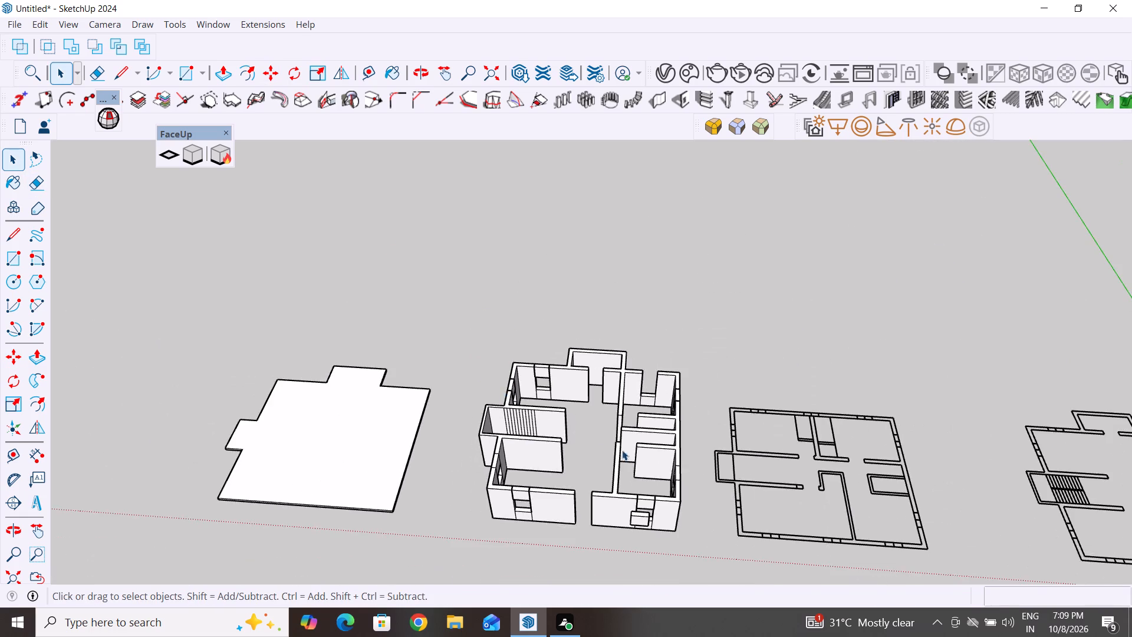
pyautogui.moveTo(623, 465); pyautogui.dragTo(685, 474, button='middle')
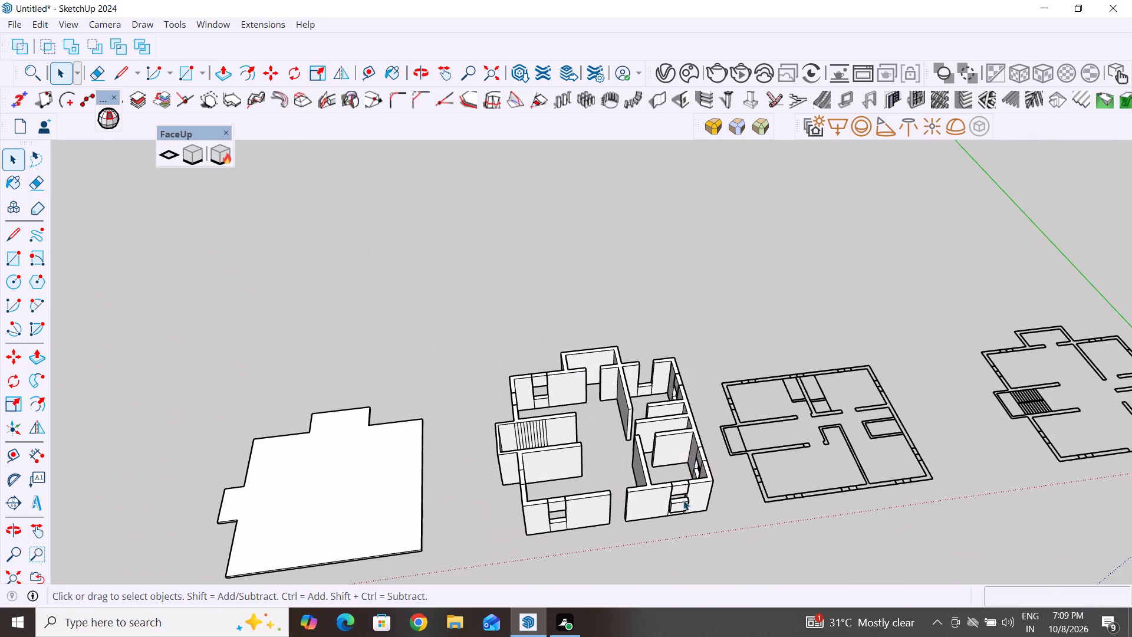
pyautogui.scroll(4, 687, 503)
pyautogui.click(676, 508)
pyautogui.press('m')
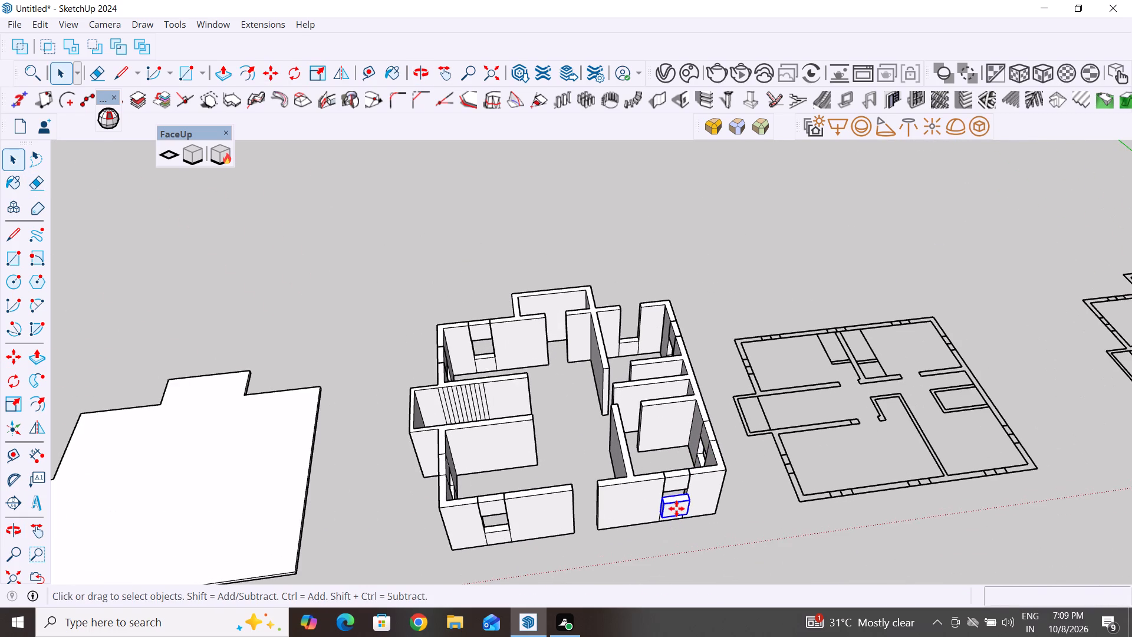
pyautogui.click(690, 503)
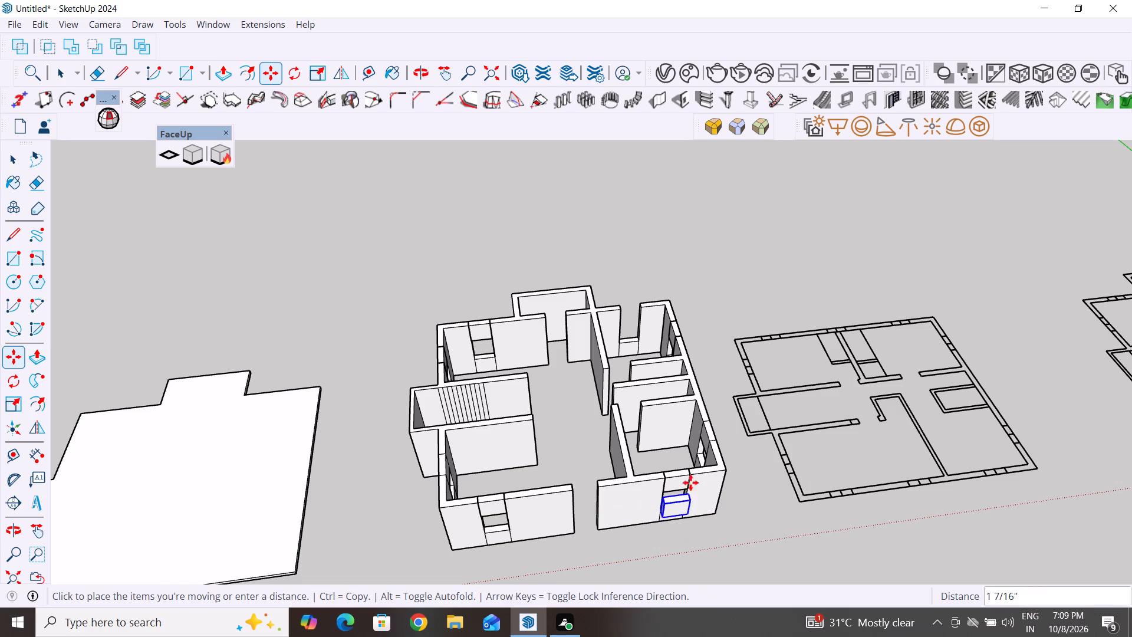
pyautogui.scroll(9, 628, 314)
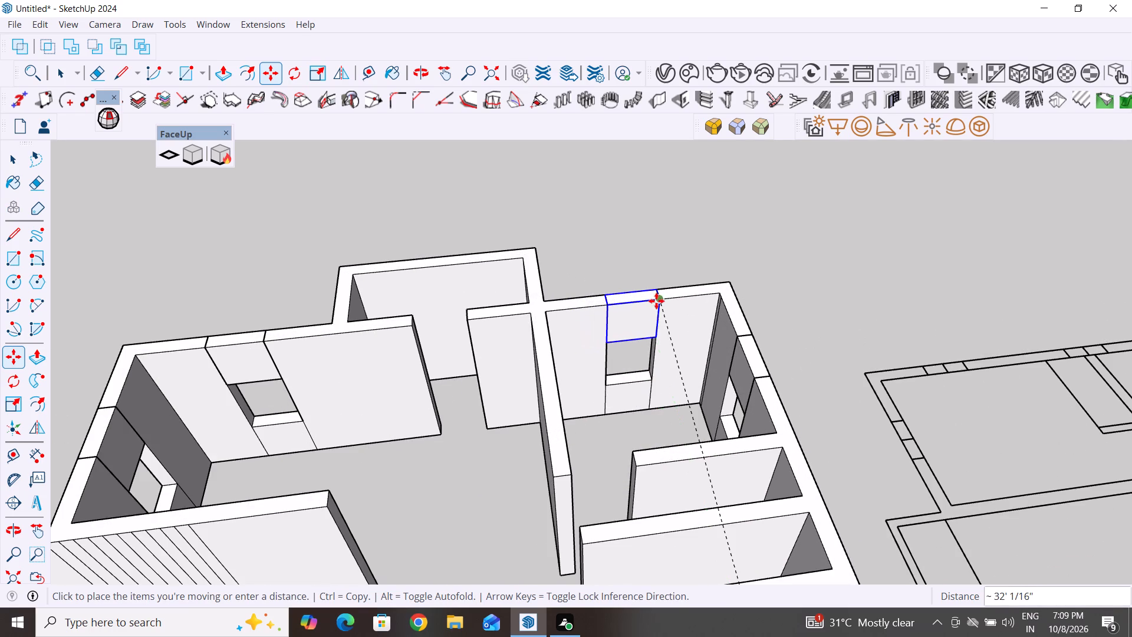
pyautogui.click(659, 300)
pyautogui.click(14, 159)
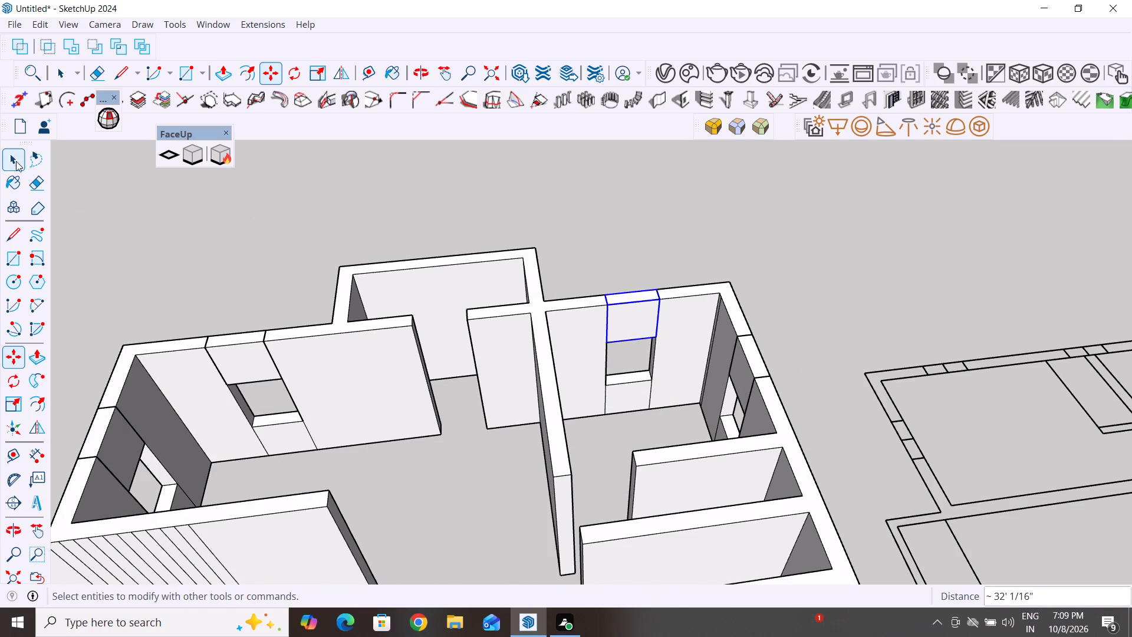
pyautogui.click(494, 237)
# Examine the house from several sides, checking the lintels and window openings along the outer walls.
pyautogui.scroll(-5, 822, 204)
pyautogui.moveTo(848, 291); pyautogui.dragTo(420, 403, button='middle')
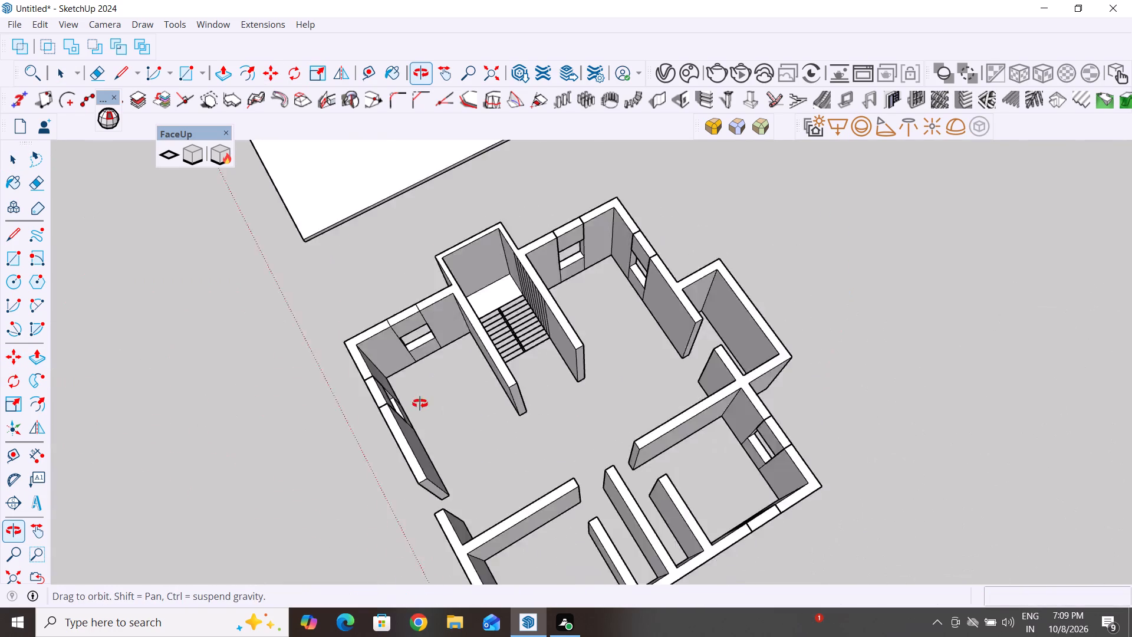
pyautogui.moveTo(420, 403); pyautogui.dragTo(284, 359, button='middle')
pyautogui.scroll(-1, 284, 359)
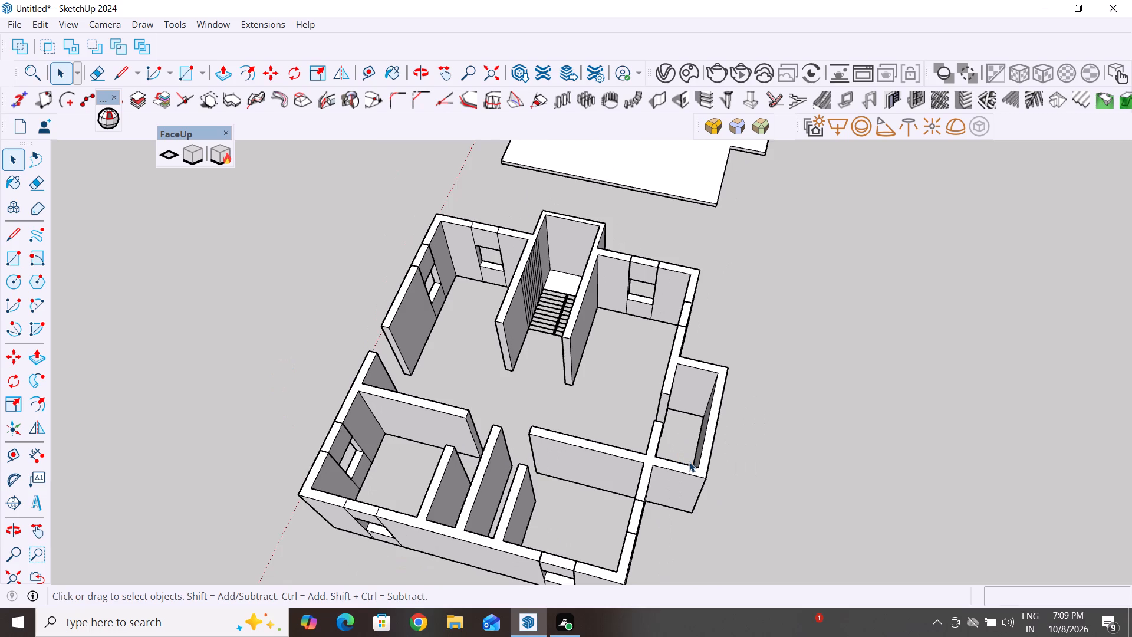
pyautogui.scroll(4, 692, 467)
pyautogui.moveTo(696, 526); pyautogui.dragTo(650, 367, button='middle')
pyautogui.scroll(1, 696, 526)
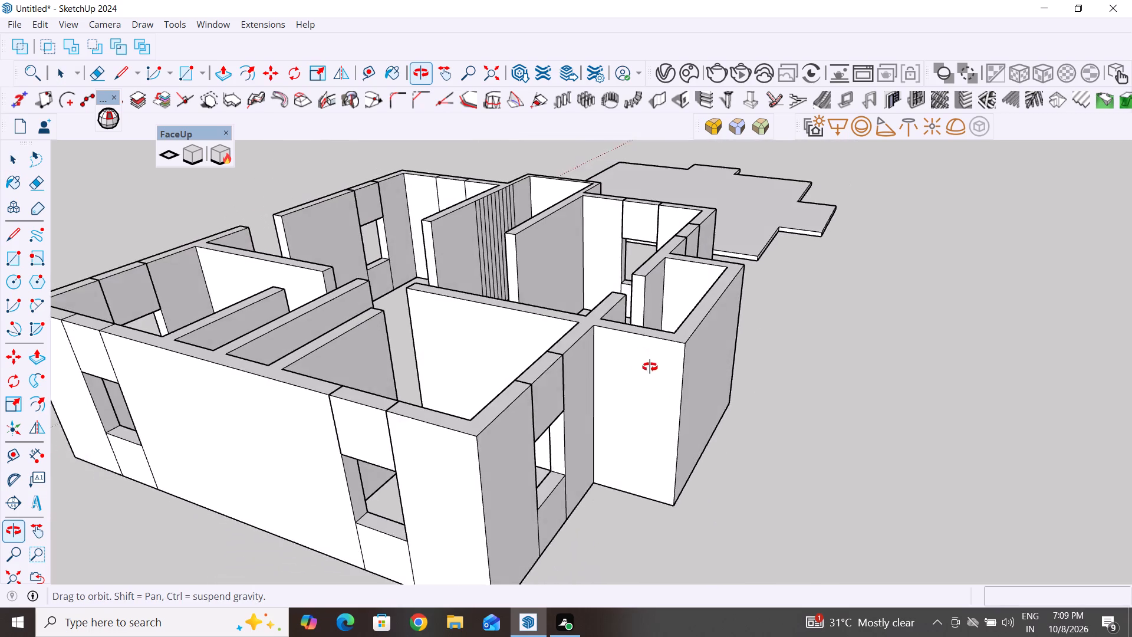
pyautogui.moveTo(650, 367); pyautogui.dragTo(735, 442, button='middle')
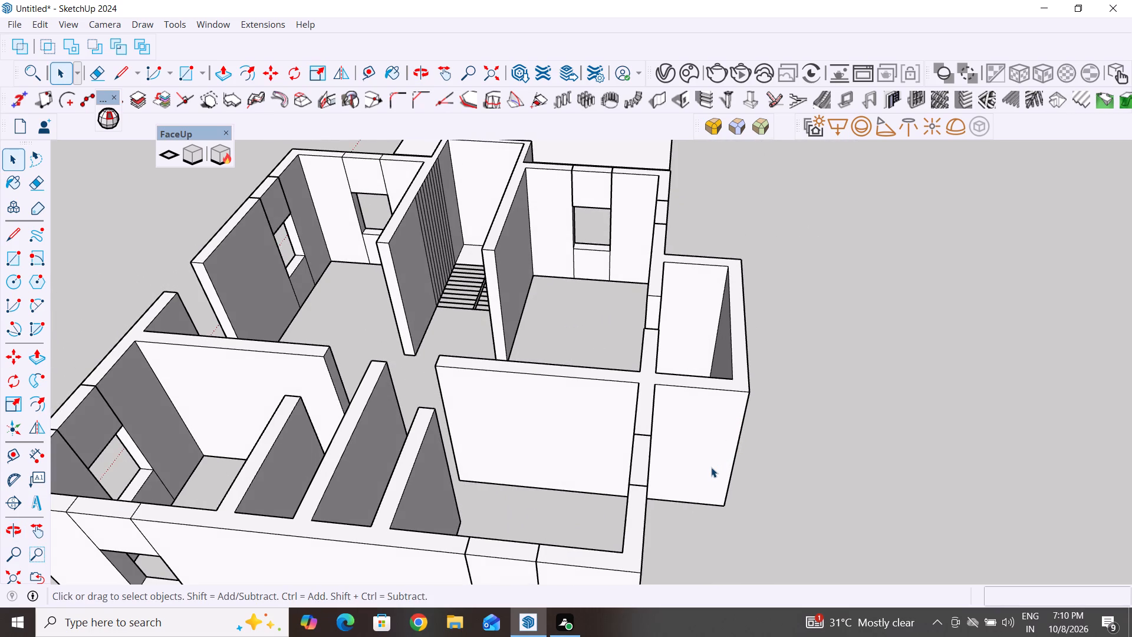
pyautogui.scroll(-4, 711, 467)
pyautogui.moveTo(711, 471); pyautogui.dragTo(691, 288, button='middle')
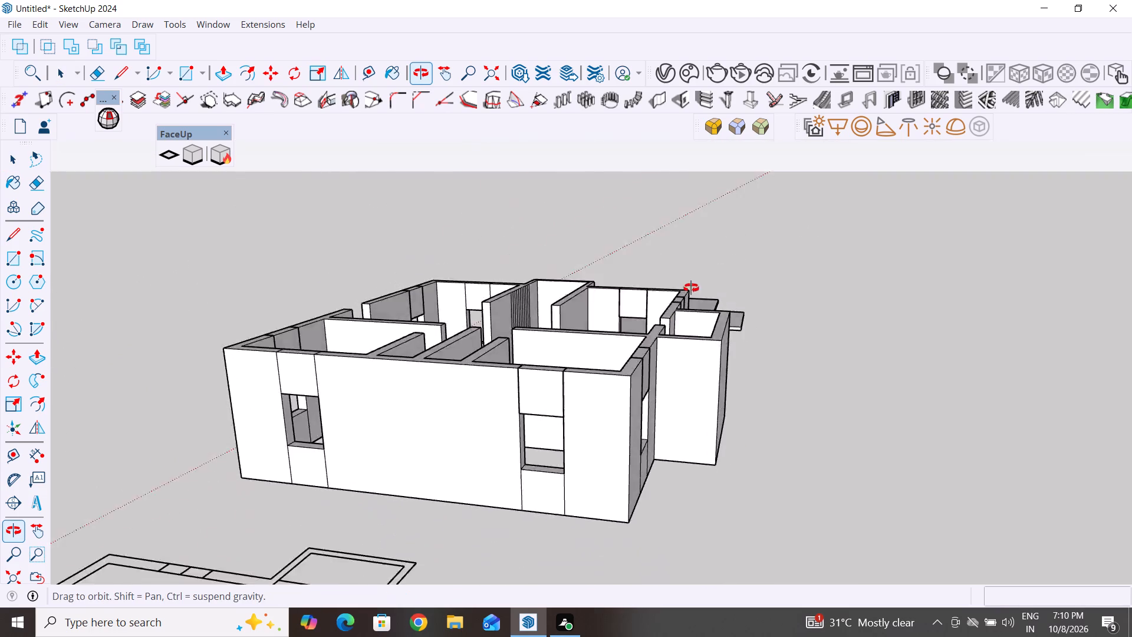
# Move the floor slab 52' 1" under the house, matching its notch corner to the projecting room's outer bottom corner.
pyautogui.moveTo(691, 288); pyautogui.dragTo(427, 506, button='middle')
pyautogui.scroll(-4, 637, 487)
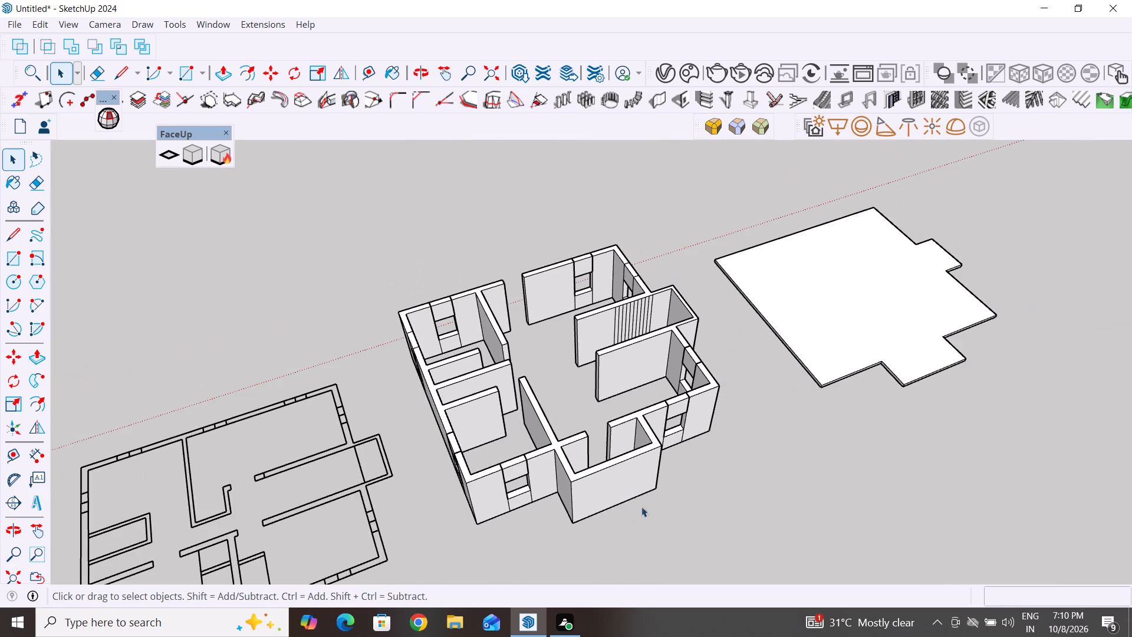
pyautogui.click(901, 352)
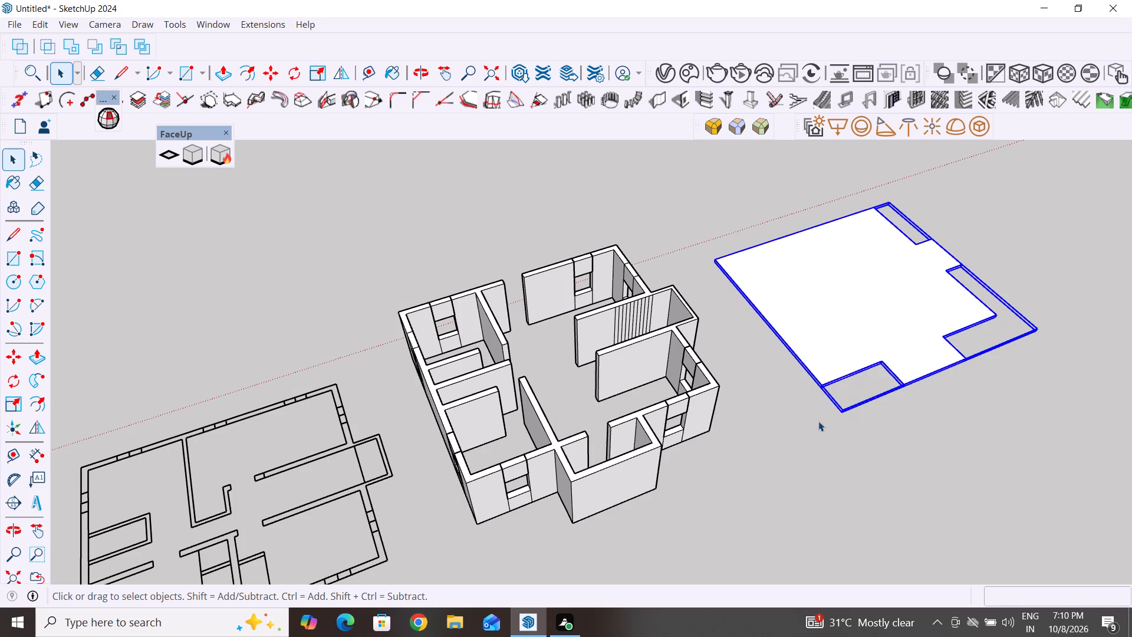
pyautogui.press('n')
pyautogui.press('m')
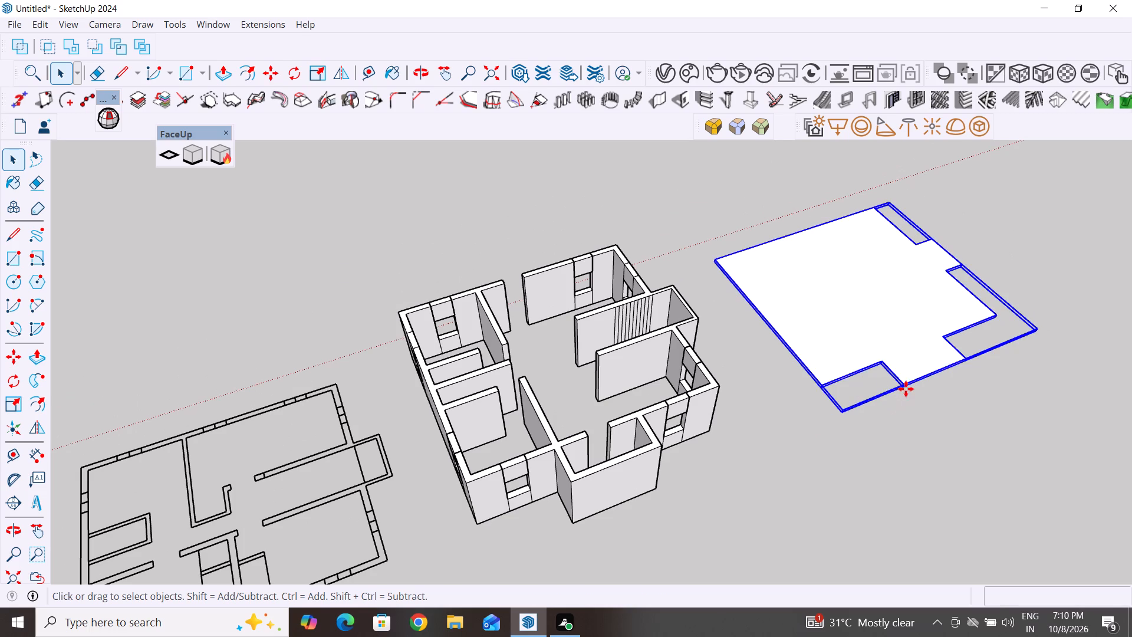
pyautogui.click(908, 386)
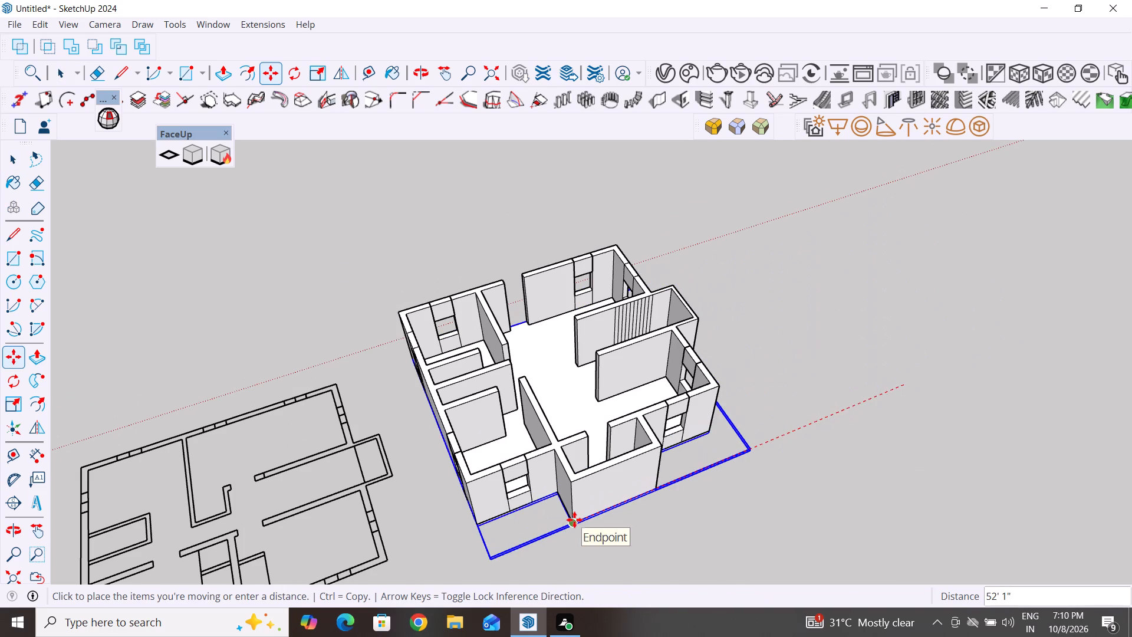
pyautogui.click(574, 520)
pyautogui.click(15, 159)
pyautogui.click(190, 242)
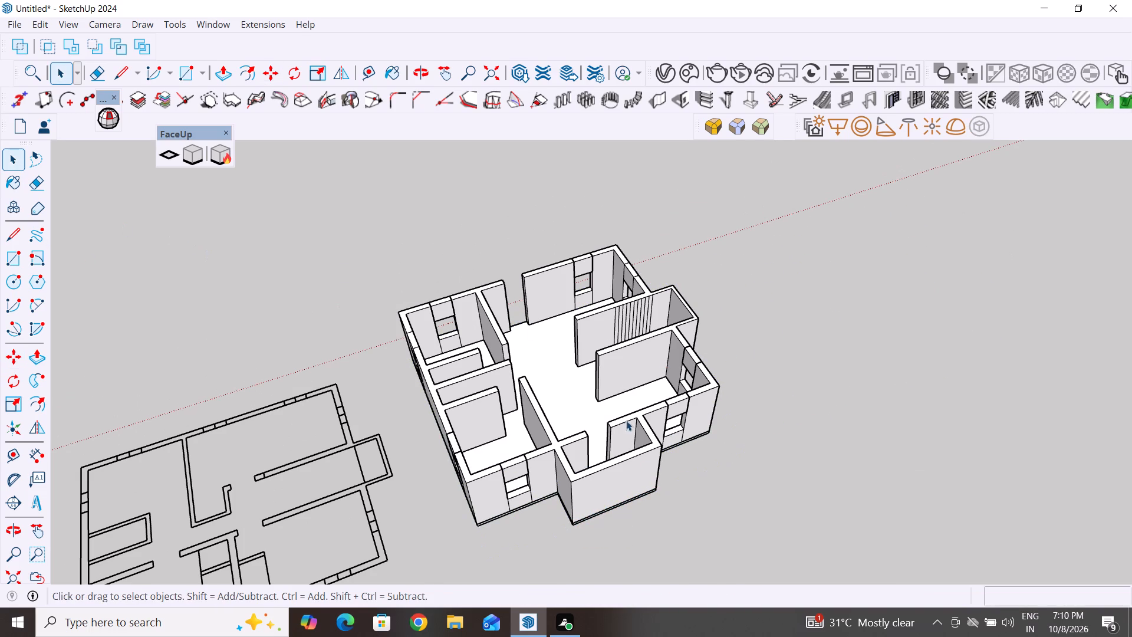
# Draw two 10" lines across the wall tops where the projecting room's walls meet the main outer wall.
pyautogui.moveTo(624, 494); pyautogui.dragTo(843, 510, button='middle')
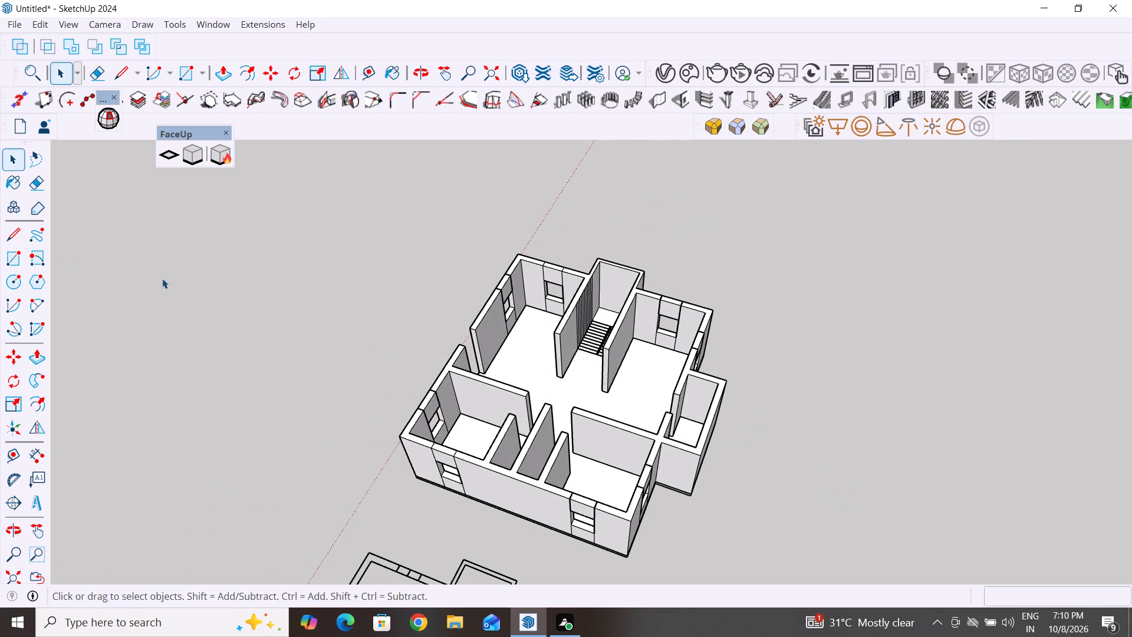
pyautogui.click(11, 238)
pyautogui.scroll(9, 663, 445)
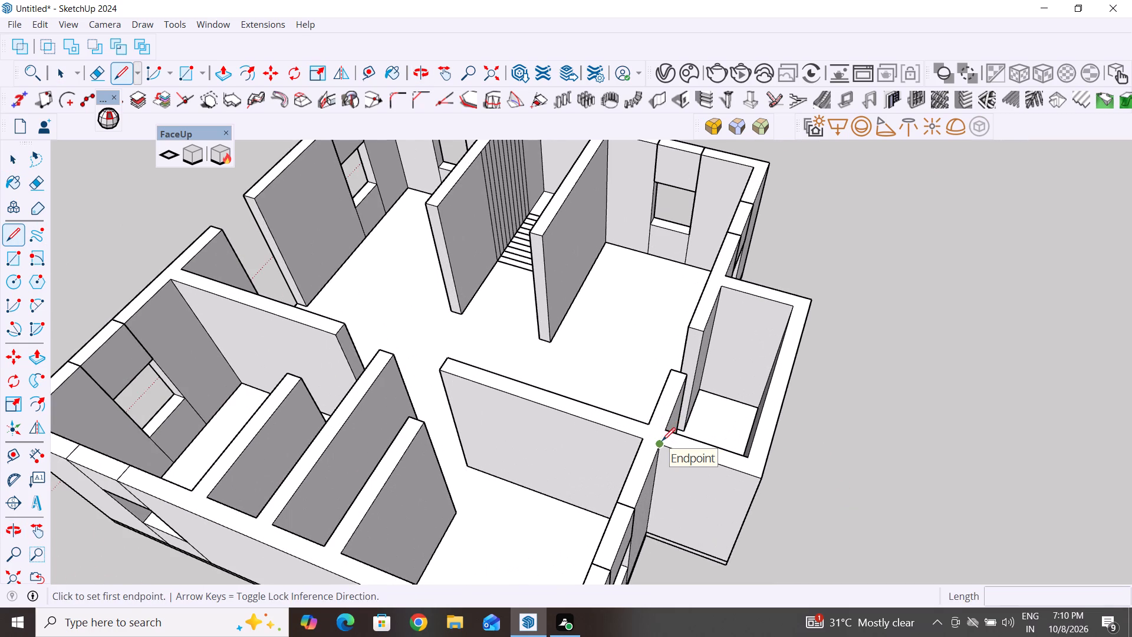
pyautogui.click(662, 441)
pyautogui.click(669, 429)
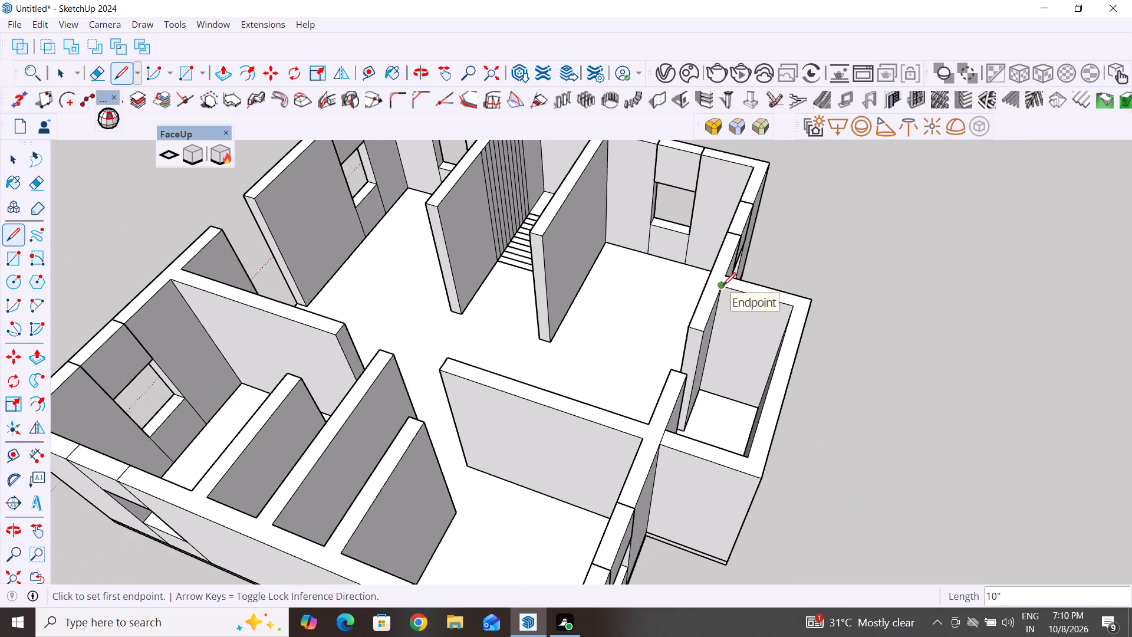
pyautogui.click(723, 285)
pyautogui.click(730, 274)
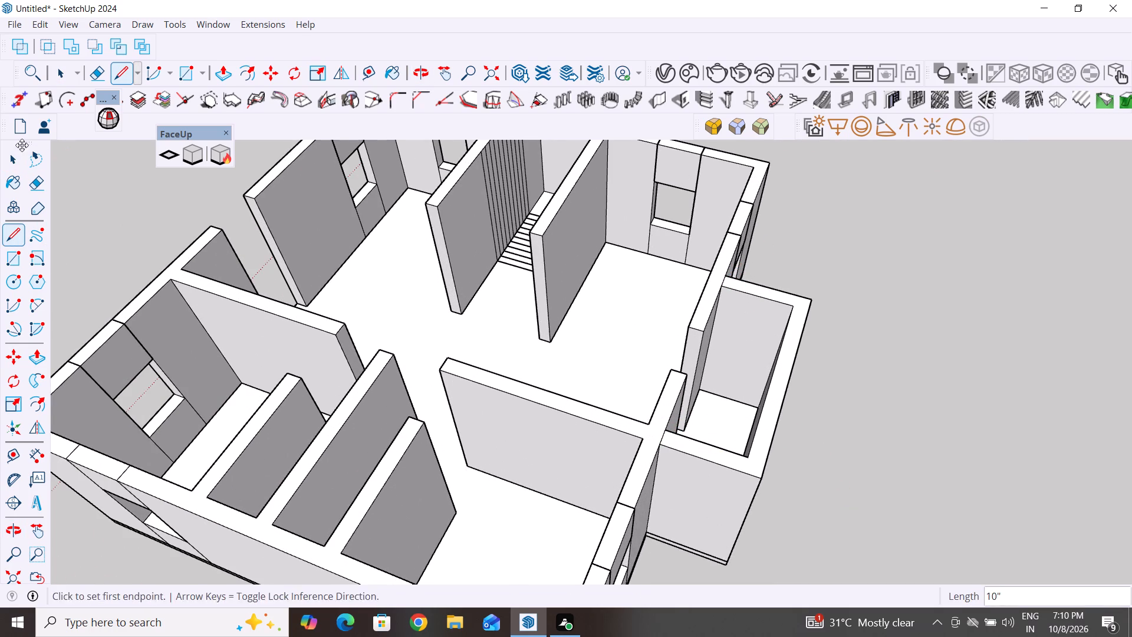
# Delete the projecting room's walls, including their top and side faces, leaving the main outer wall standing.
pyautogui.click(6, 165)
pyautogui.click(775, 298)
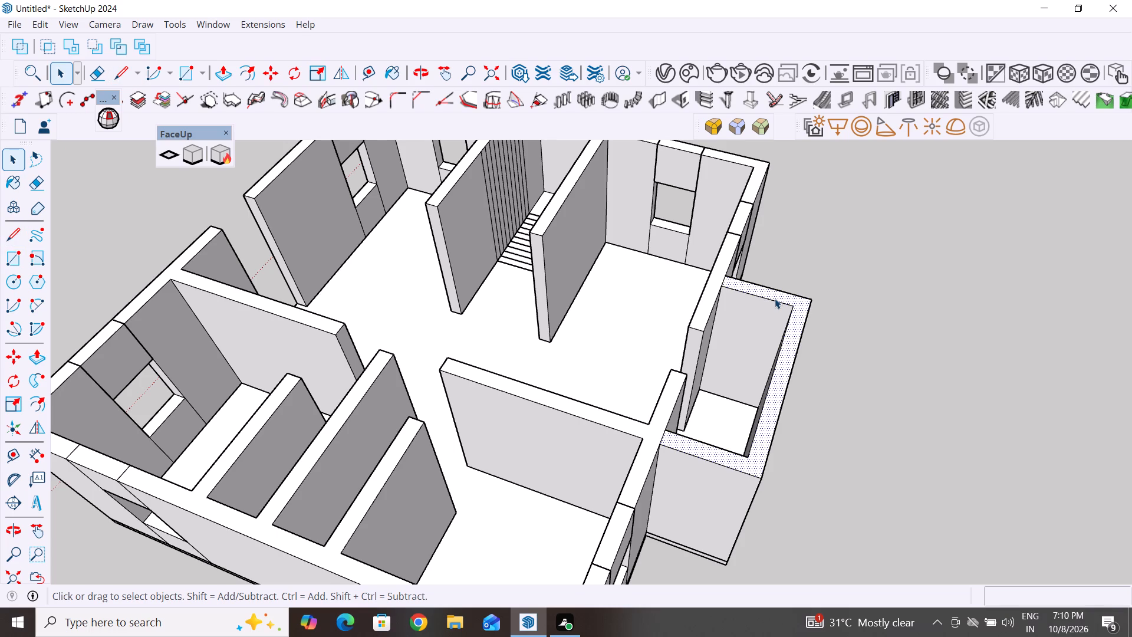
pyautogui.click(779, 331)
pyautogui.press('Delete')
pyautogui.click(769, 317)
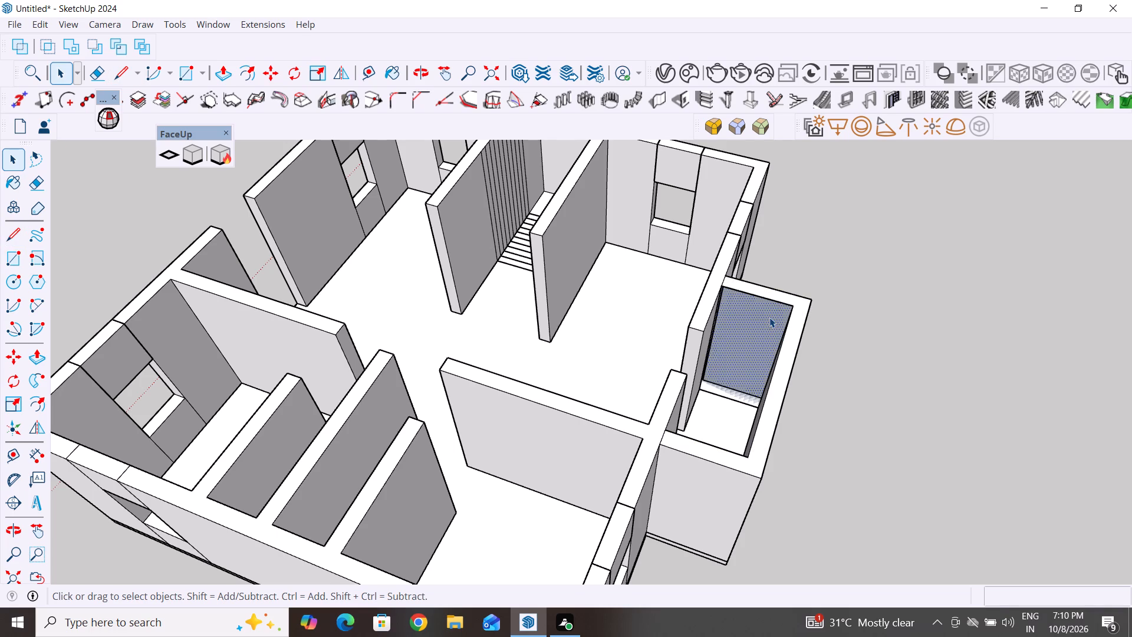
pyautogui.press('Delete')
pyautogui.moveTo(882, 331); pyautogui.dragTo(102, 280, button='middle')
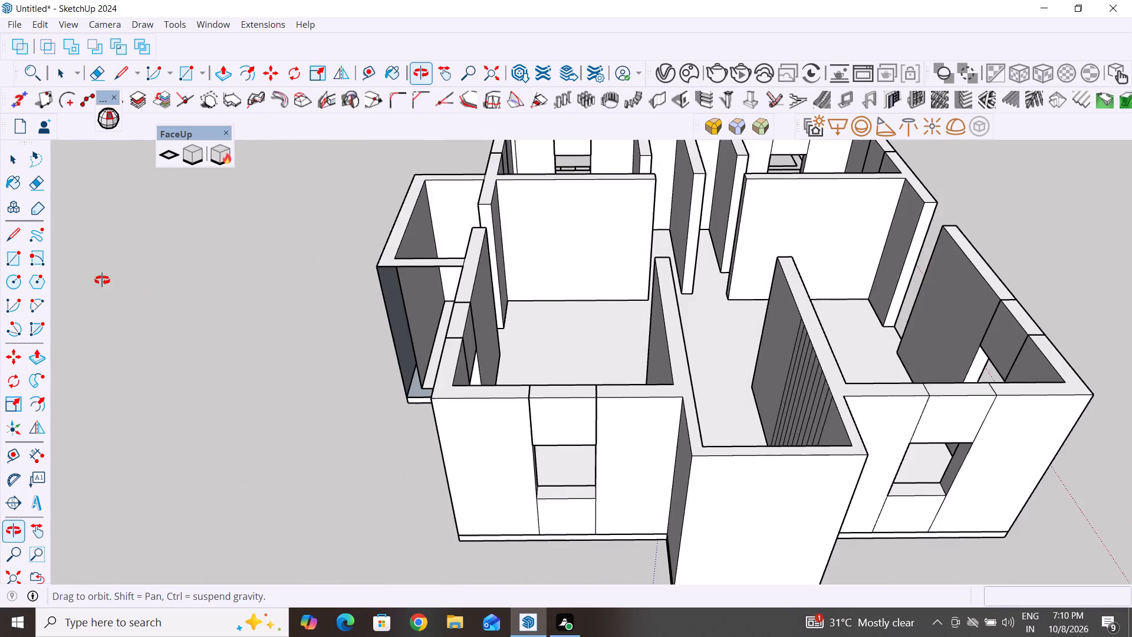
pyautogui.moveTo(102, 280); pyautogui.dragTo(98, 216, button='middle')
pyautogui.moveTo(301, 257); pyautogui.dragTo(379, 241, button='middle')
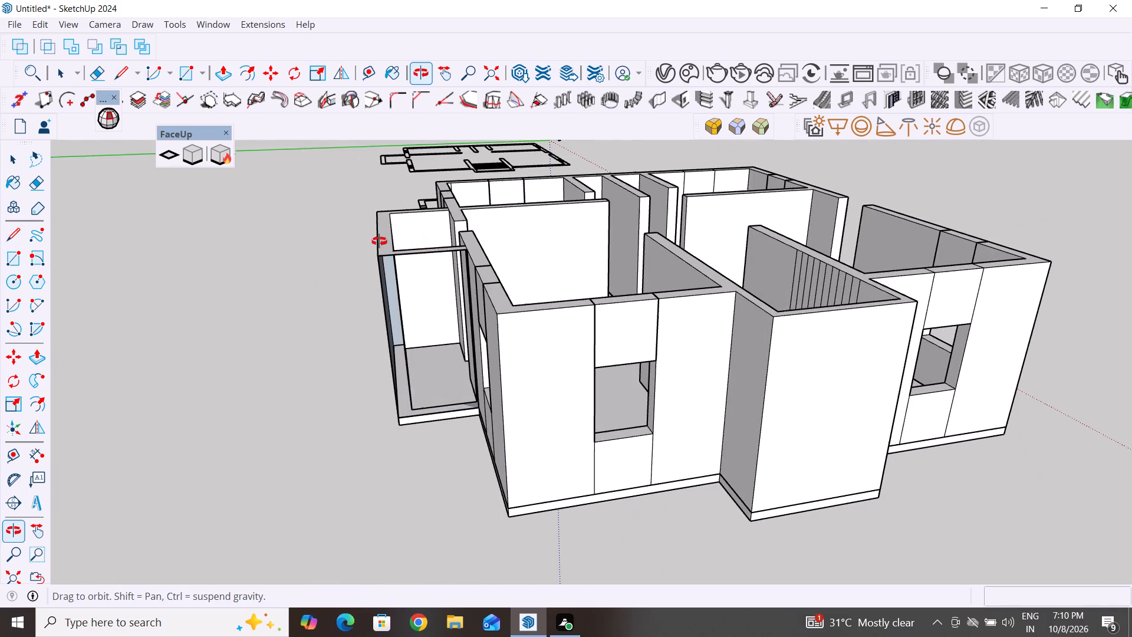
pyautogui.moveTo(379, 241); pyautogui.dragTo(380, 241, button='middle')
pyautogui.moveTo(406, 191); pyautogui.dragTo(350, 313)
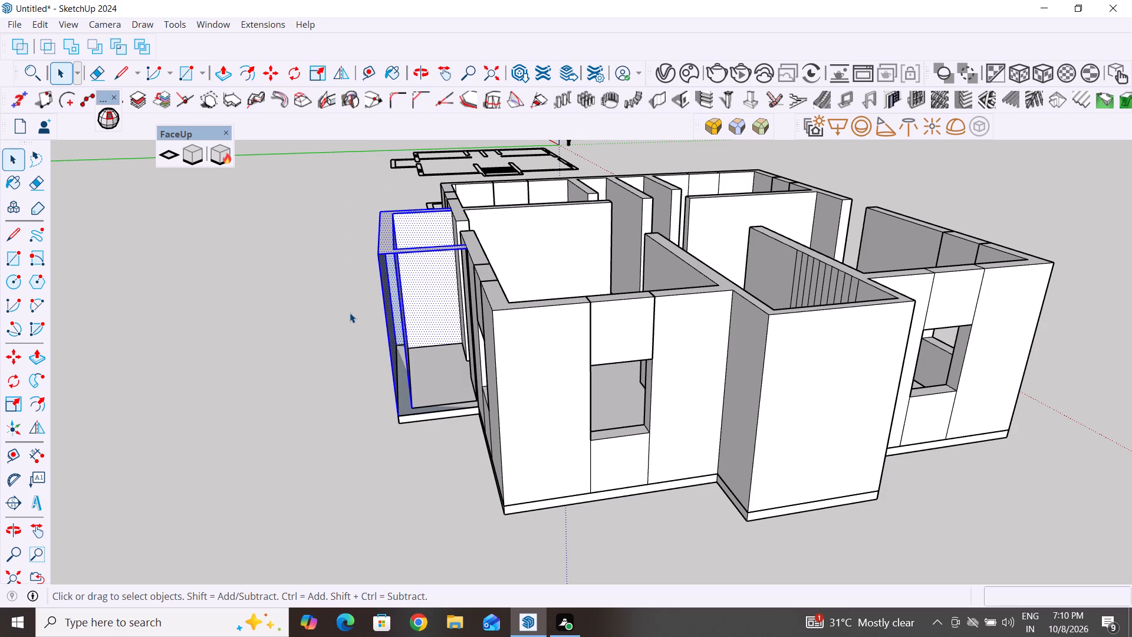
pyautogui.press('Delete')
# Delete the leftover wall-footprint faces and inner outline edges on the slab where the projecting room stood.
pyautogui.moveTo(414, 360); pyautogui.dragTo(441, 459, button='middle')
pyautogui.scroll(3, 436, 435)
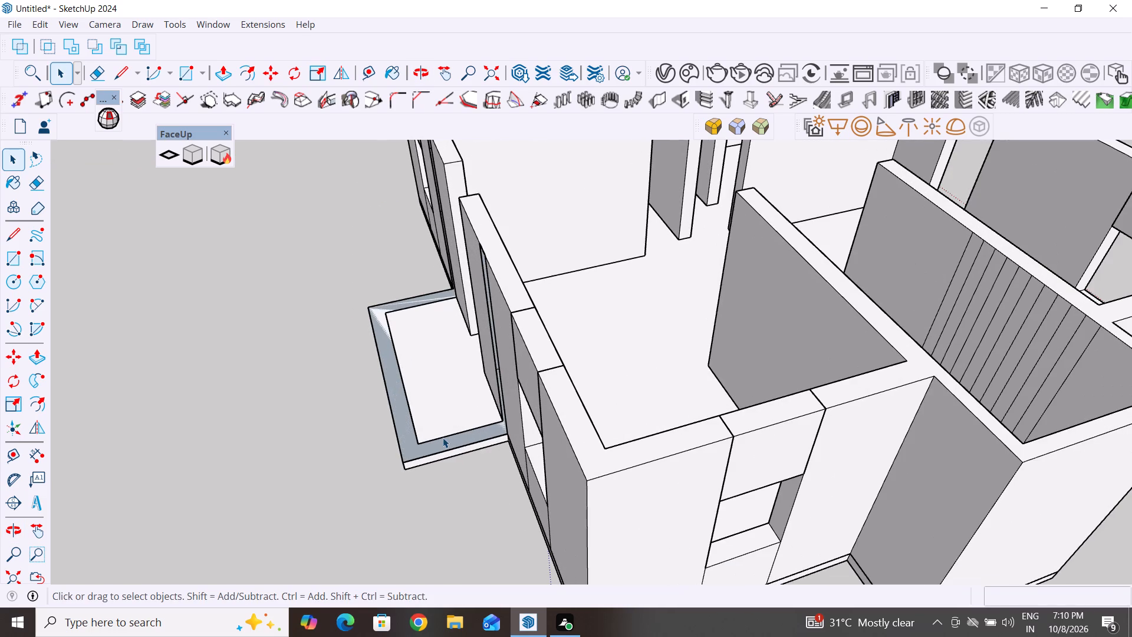
pyautogui.click(443, 438)
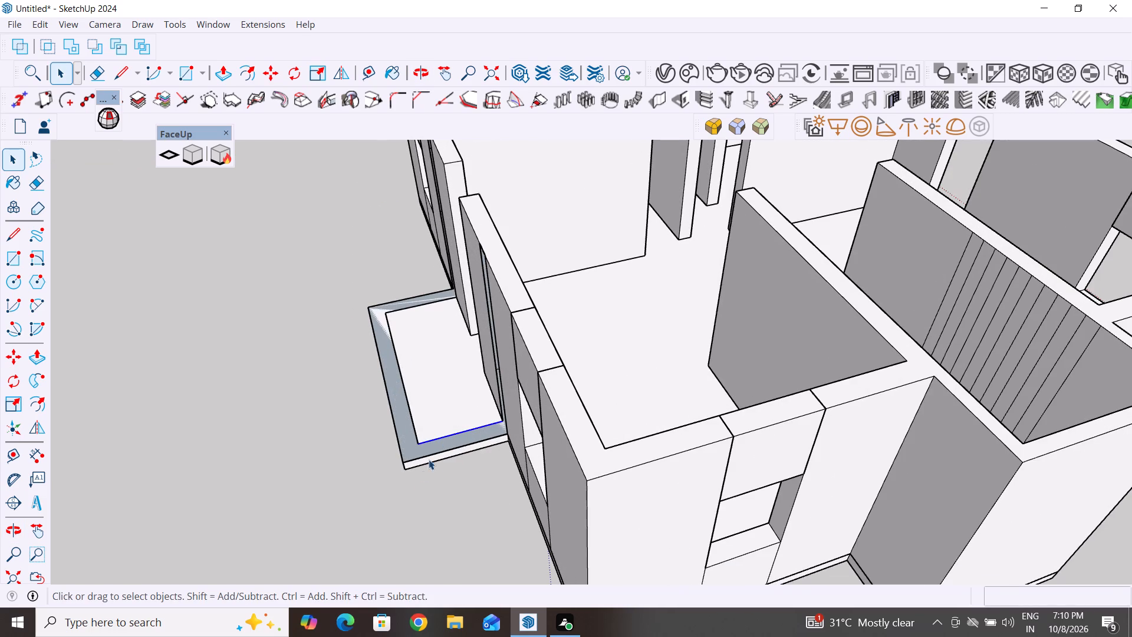
pyautogui.click(405, 487)
pyautogui.press('Delete')
pyautogui.click(456, 434)
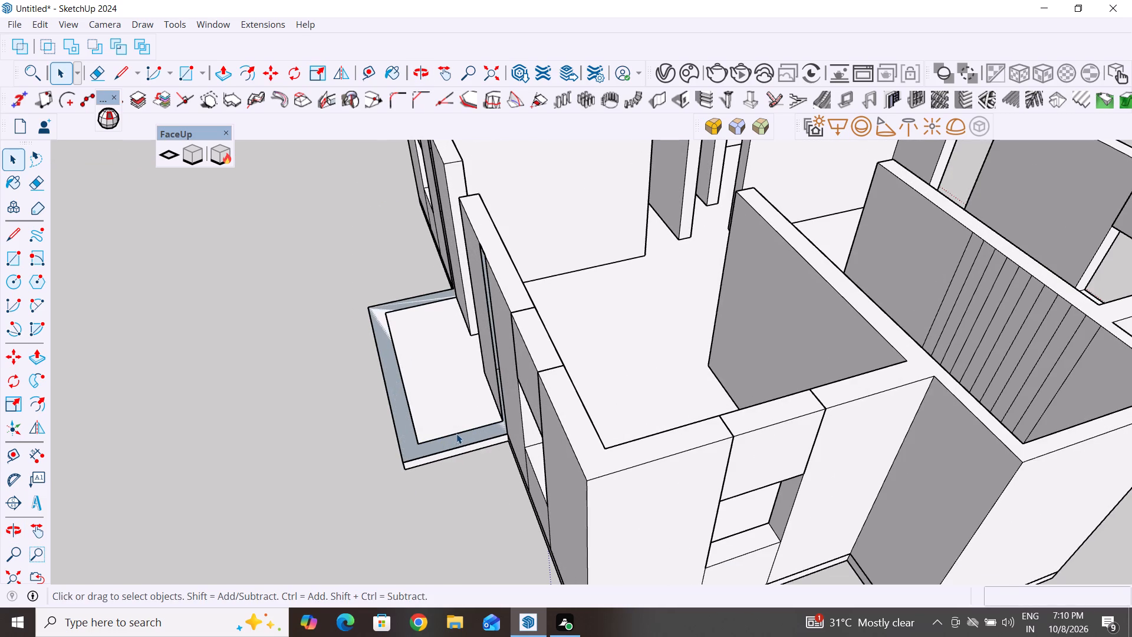
pyautogui.press('Delete')
pyautogui.click(415, 429)
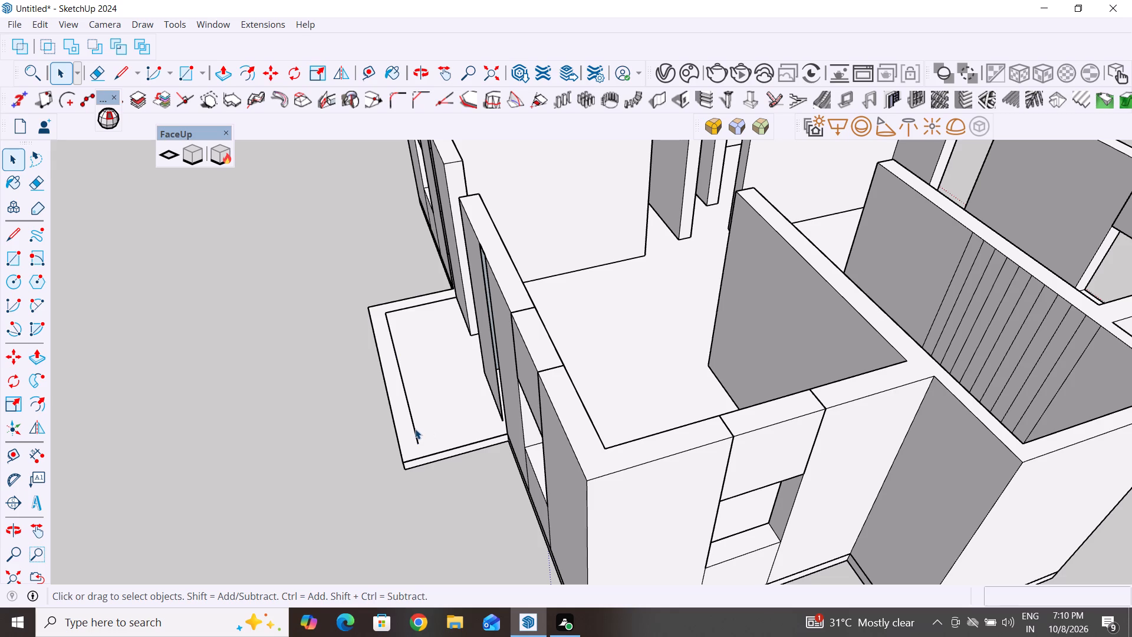
pyautogui.press('Delete')
pyautogui.click(413, 307)
pyautogui.press('Delete')
# Draw two 10" lines along the foot of the main outer wall to close the gaps where the projecting walls joined.
pyautogui.moveTo(473, 388); pyautogui.dragTo(561, 384, button='middle')
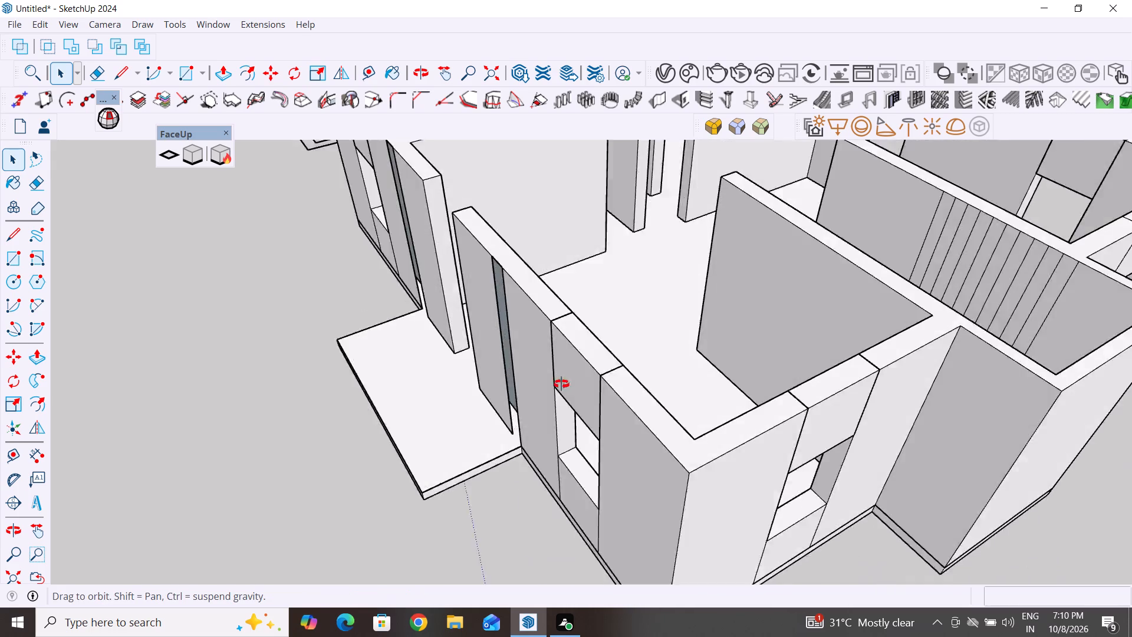
pyautogui.moveTo(561, 384); pyautogui.dragTo(938, 416, button='middle')
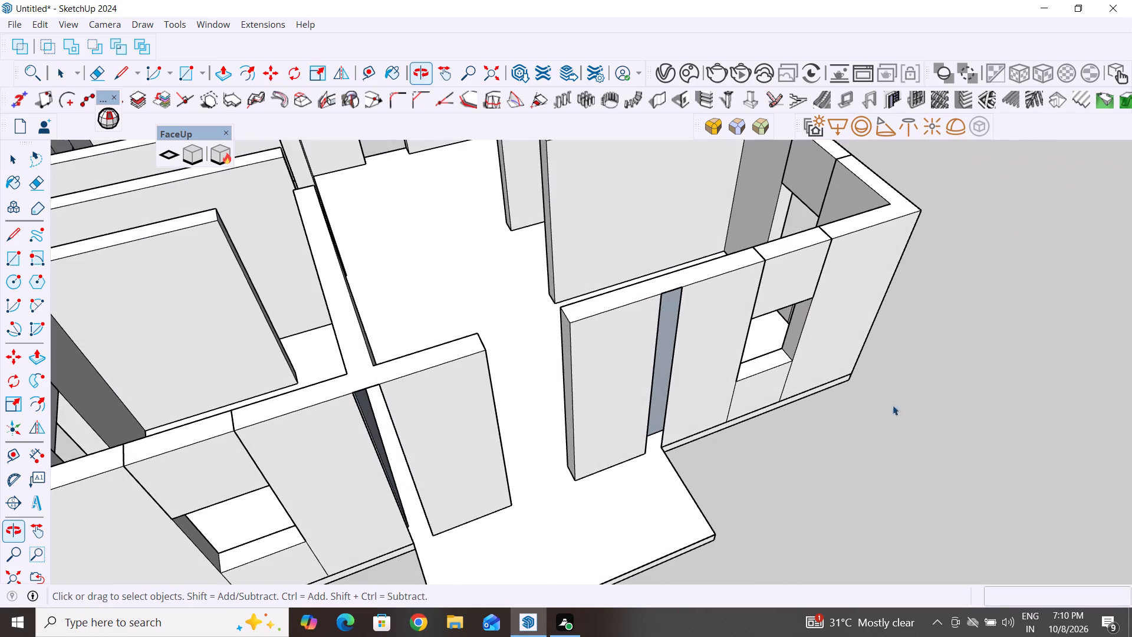
pyautogui.scroll(6, 669, 434)
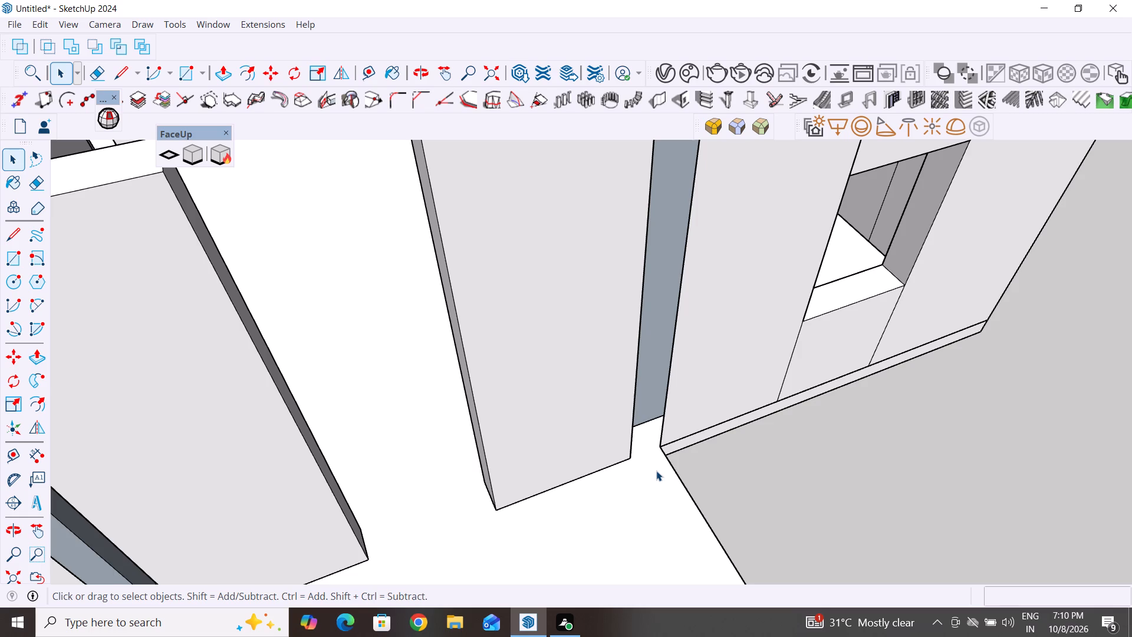
pyautogui.scroll(-7, 656, 471)
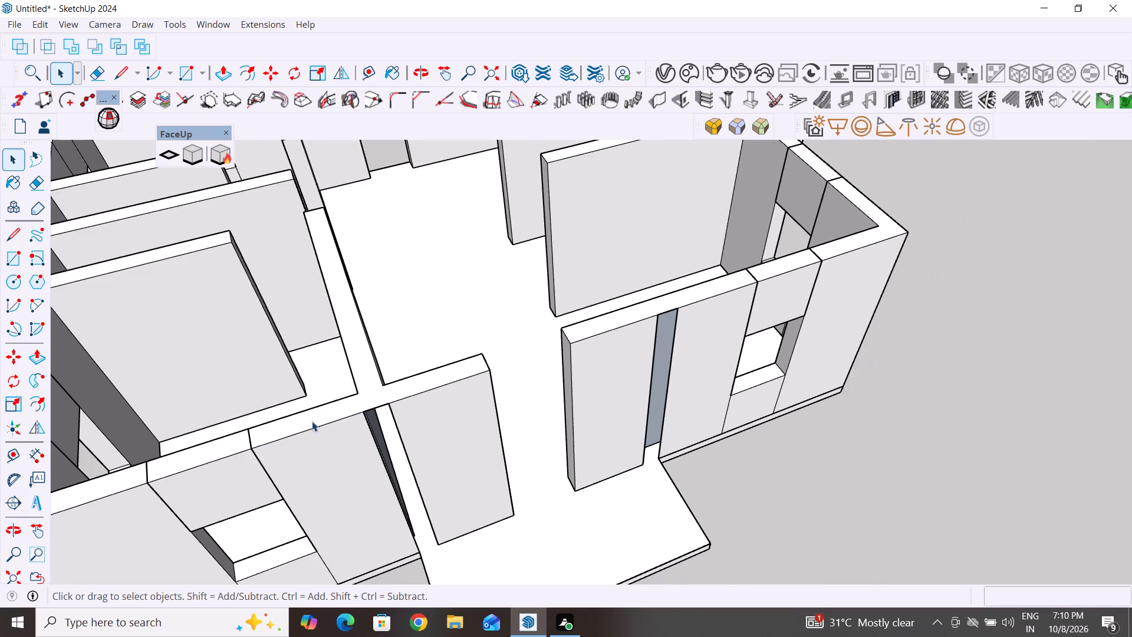
pyautogui.click(15, 243)
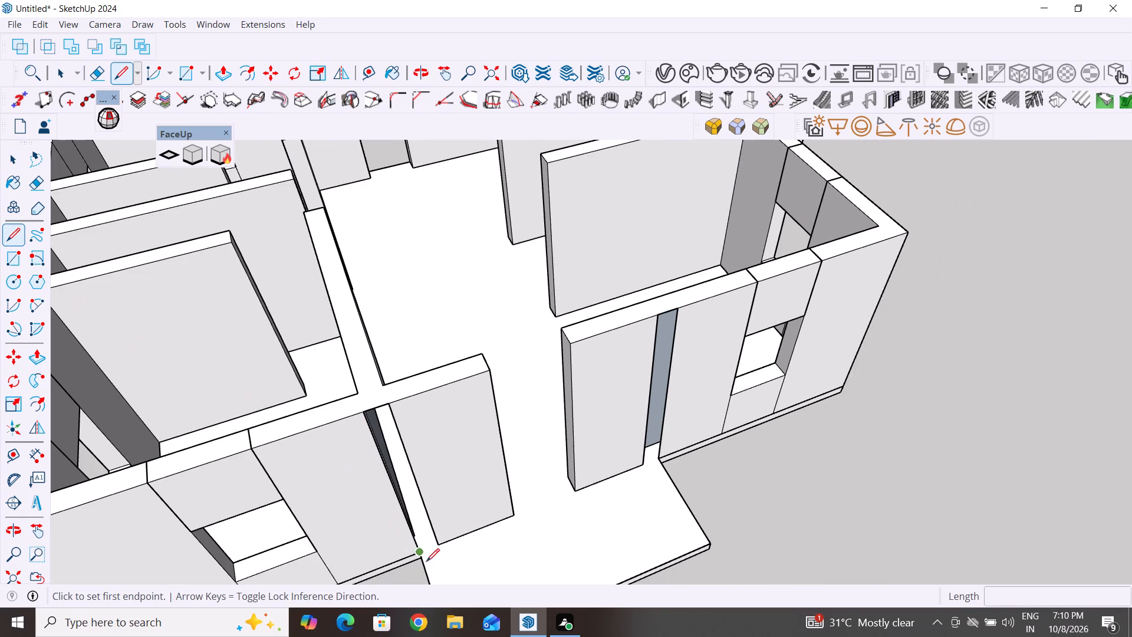
pyautogui.click(419, 555)
pyautogui.click(436, 546)
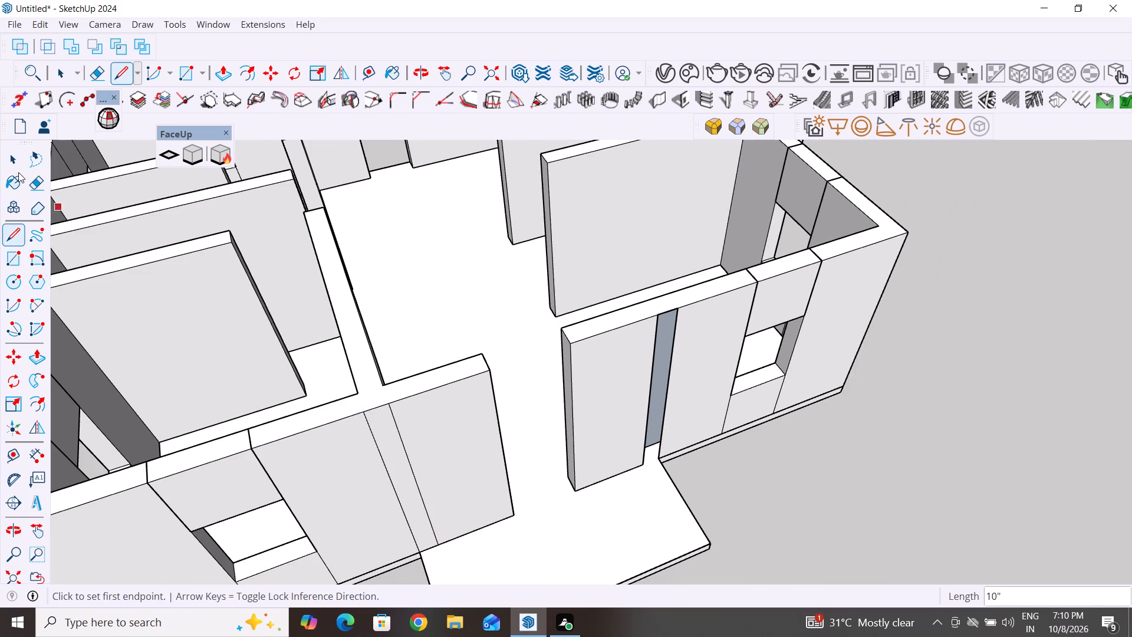
pyautogui.click(6, 156)
pyautogui.click(14, 246)
pyautogui.click(643, 464)
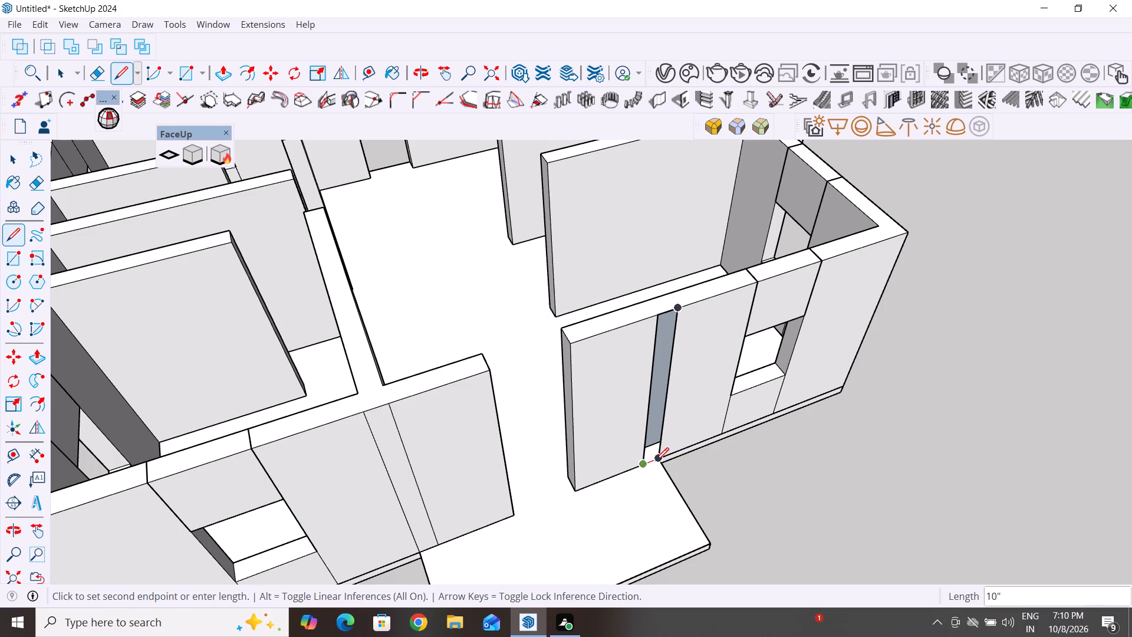
pyautogui.click(657, 459)
# Delete the four vertical seam lines on the main outer wall's faces, two on each side of the entrance opening.
pyautogui.click(11, 154)
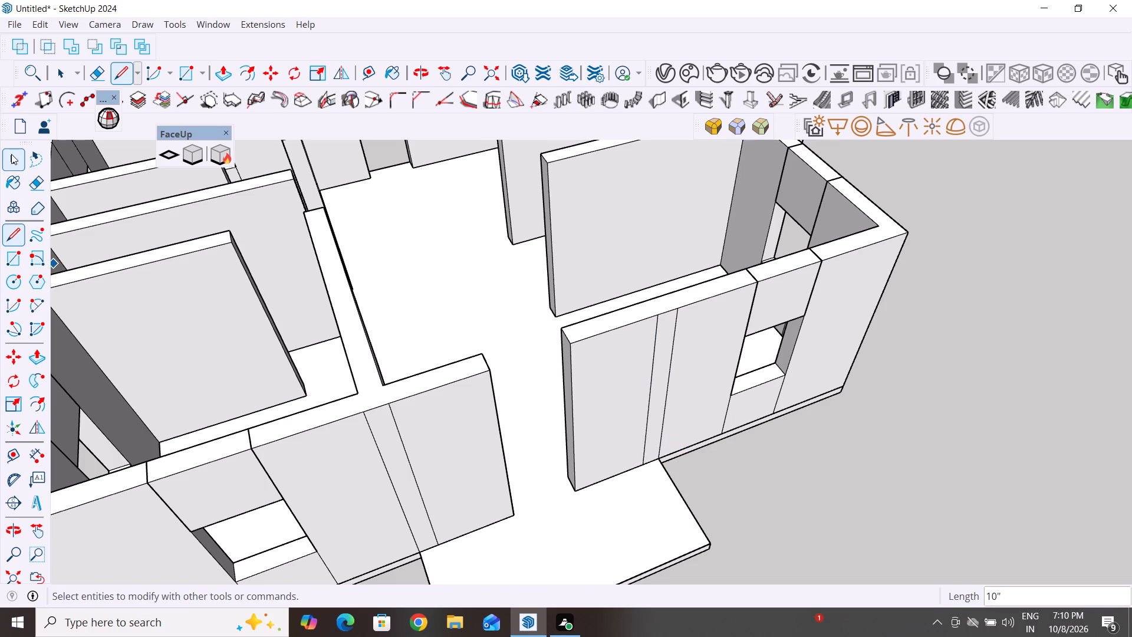
pyautogui.click(393, 486)
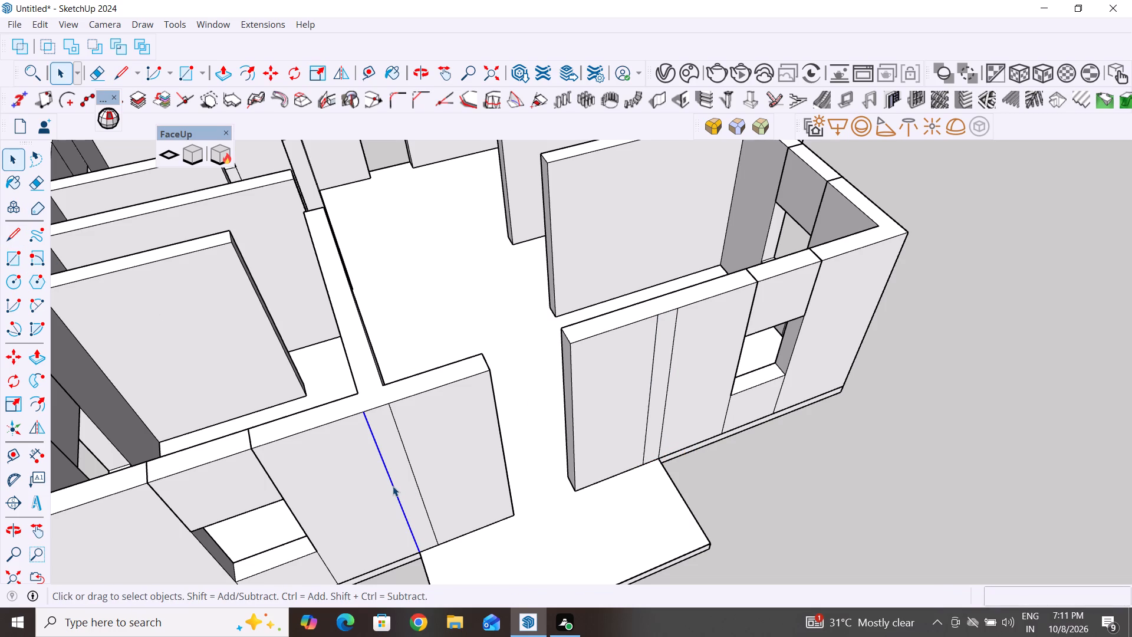
pyautogui.press('Delete')
pyautogui.click(412, 470)
pyautogui.press('Delete')
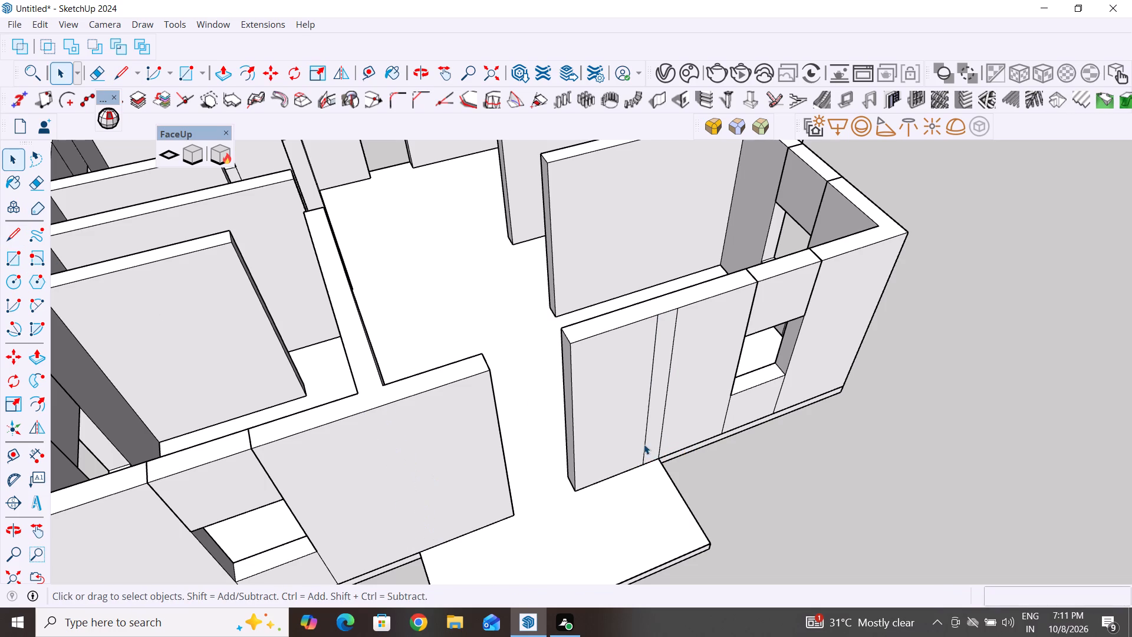
pyautogui.click(644, 444)
pyautogui.press('Delete')
pyautogui.click(662, 426)
pyautogui.press('Delete')
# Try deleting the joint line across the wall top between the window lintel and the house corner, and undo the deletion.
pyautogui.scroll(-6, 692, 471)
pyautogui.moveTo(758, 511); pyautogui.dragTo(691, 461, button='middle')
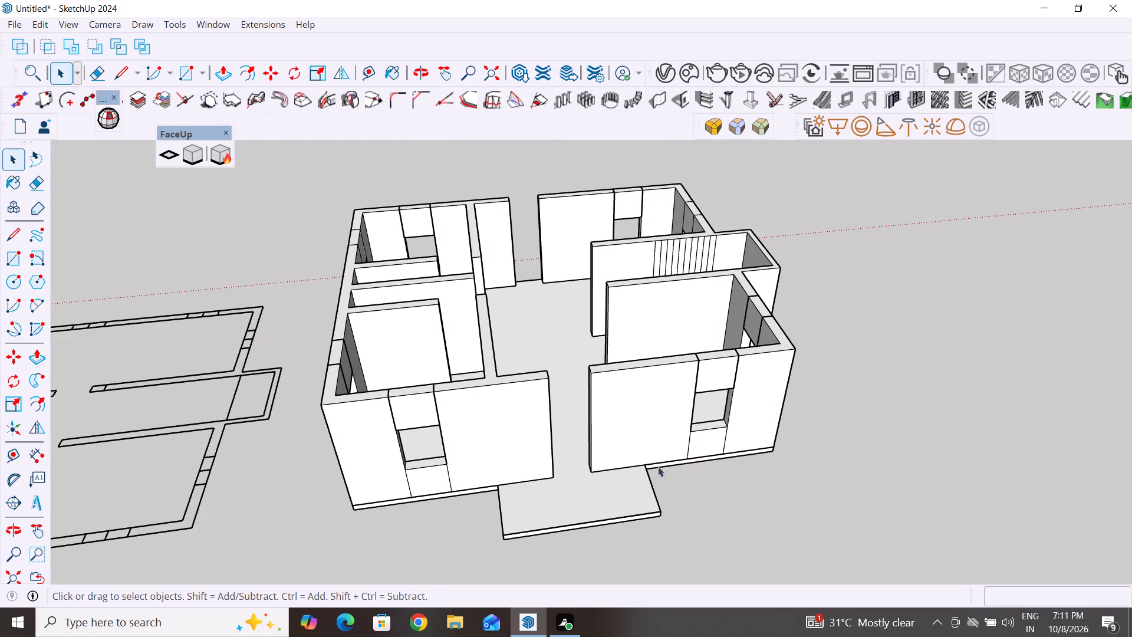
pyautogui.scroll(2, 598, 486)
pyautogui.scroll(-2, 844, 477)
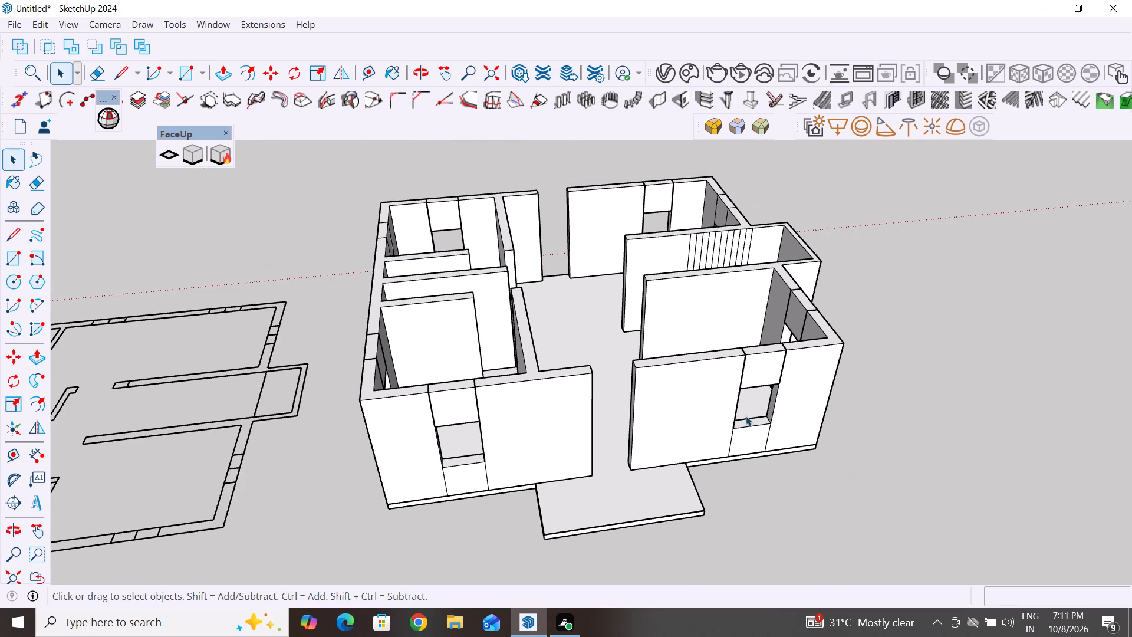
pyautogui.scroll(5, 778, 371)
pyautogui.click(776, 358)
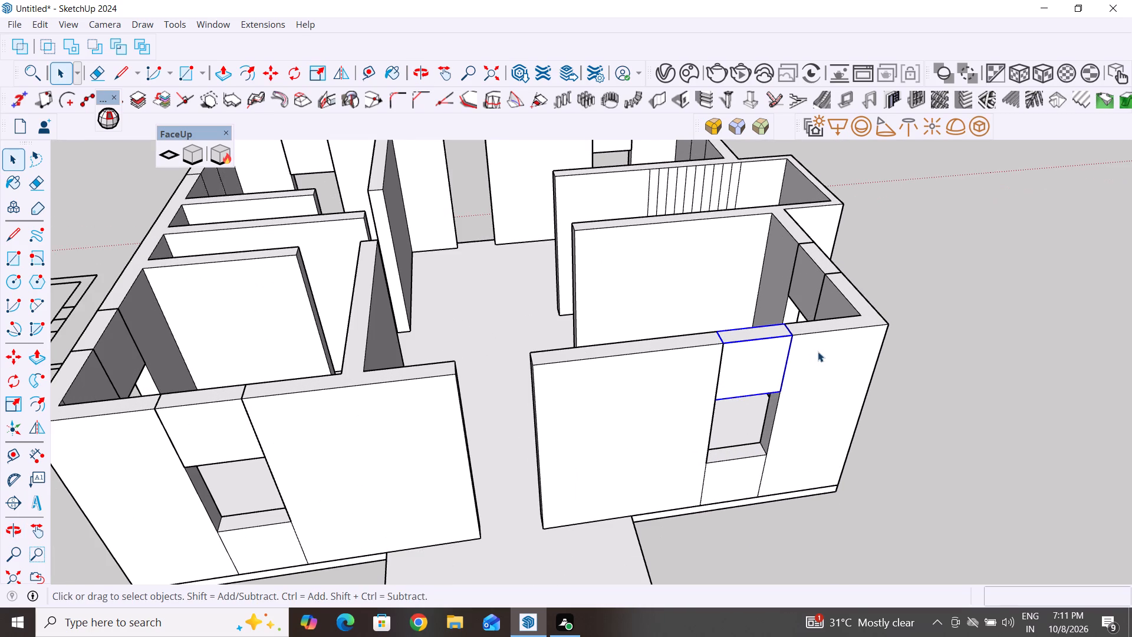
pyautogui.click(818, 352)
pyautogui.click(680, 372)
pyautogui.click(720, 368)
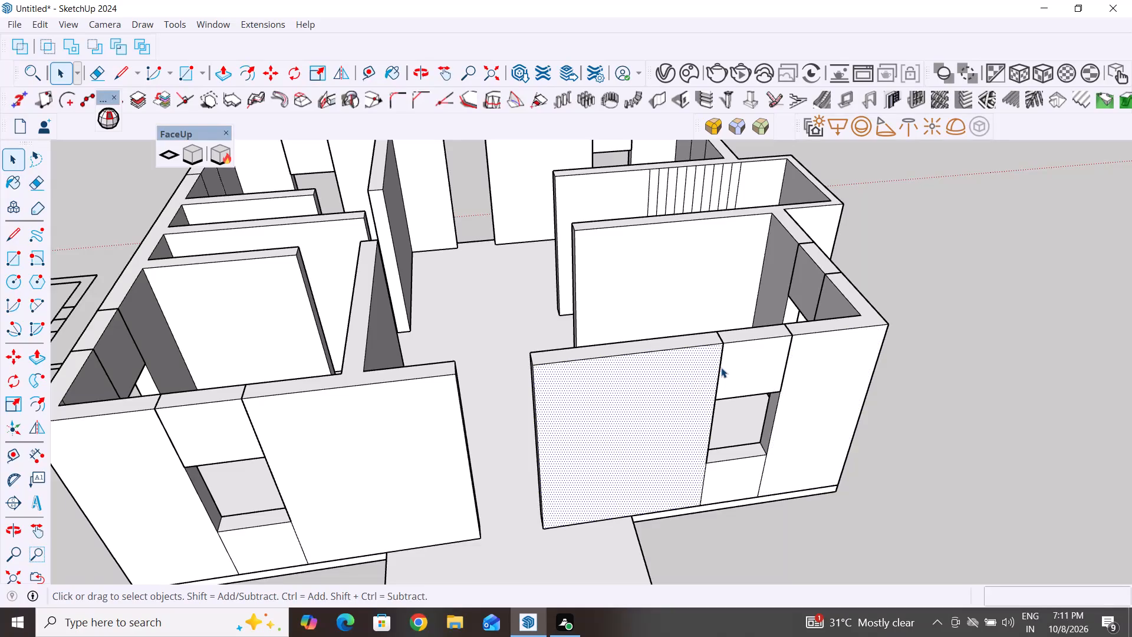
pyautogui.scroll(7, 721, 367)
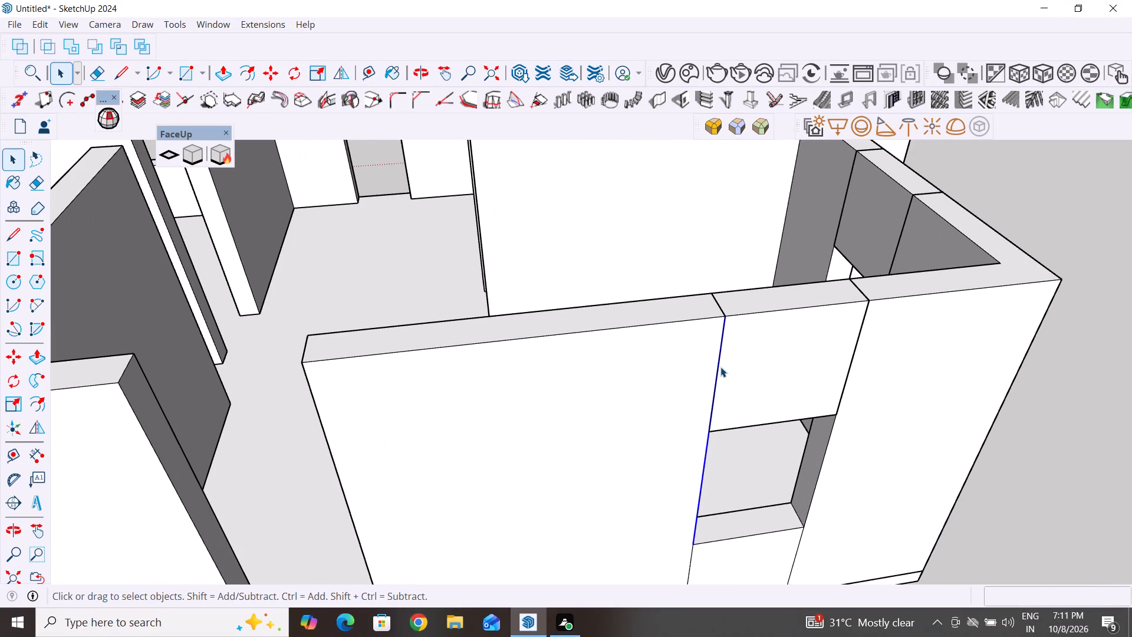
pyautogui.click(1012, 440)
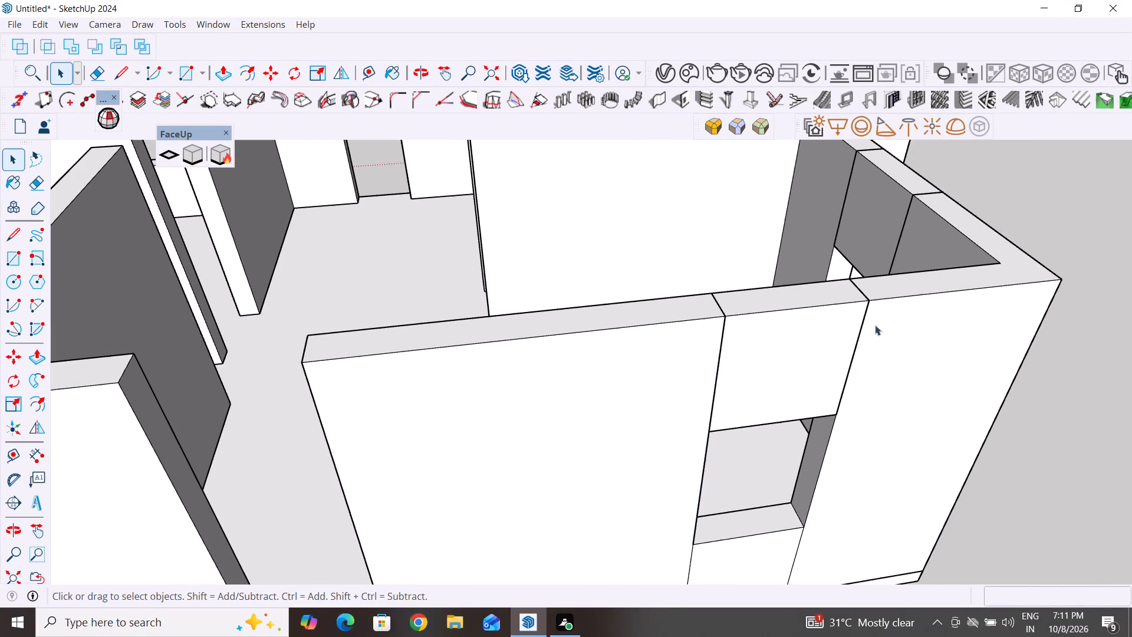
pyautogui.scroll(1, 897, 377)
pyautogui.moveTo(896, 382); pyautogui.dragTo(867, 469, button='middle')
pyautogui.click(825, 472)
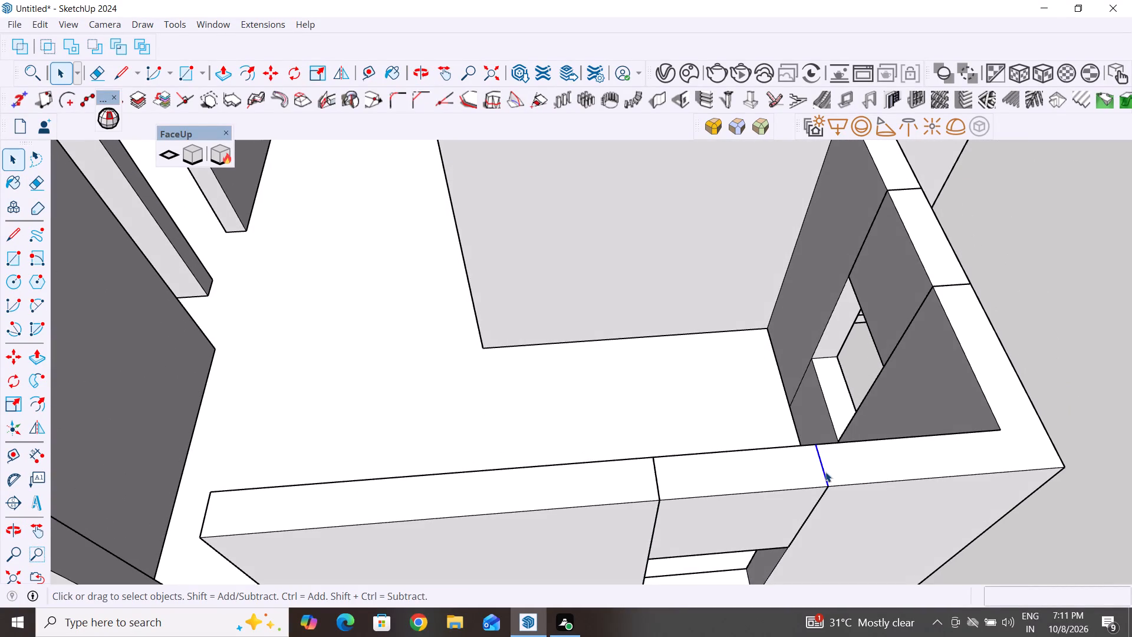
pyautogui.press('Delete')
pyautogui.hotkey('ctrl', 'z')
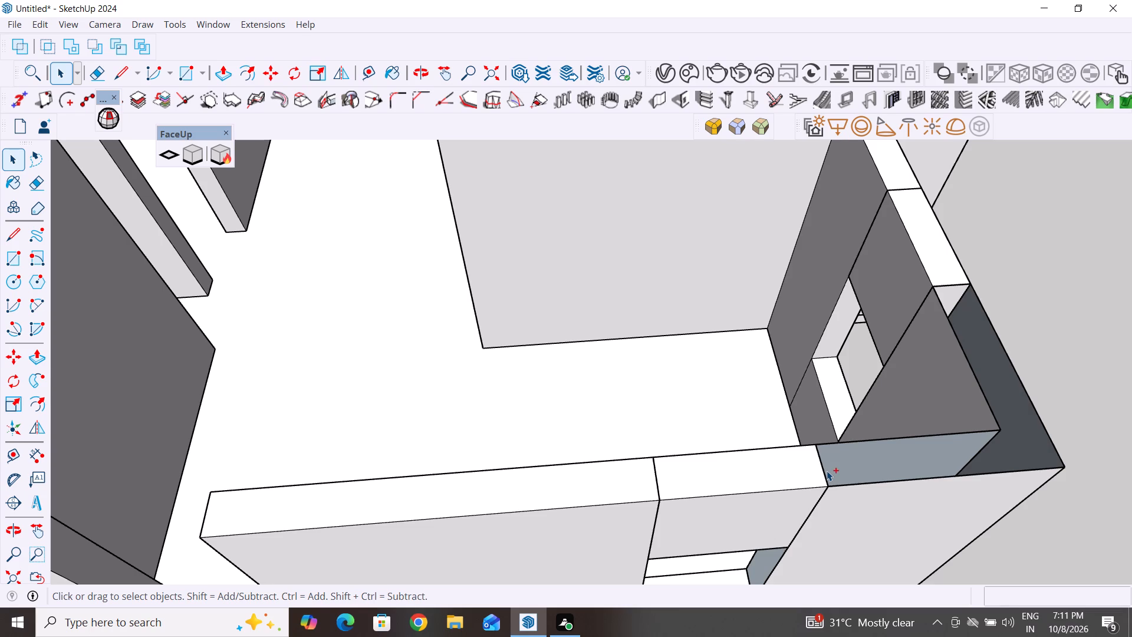
# Examine the house from several sides, checking the outer walls, window openings and projecting floor slab.
pyautogui.scroll(-16, 827, 474)
pyautogui.moveTo(762, 557); pyautogui.dragTo(844, 379, button='middle')
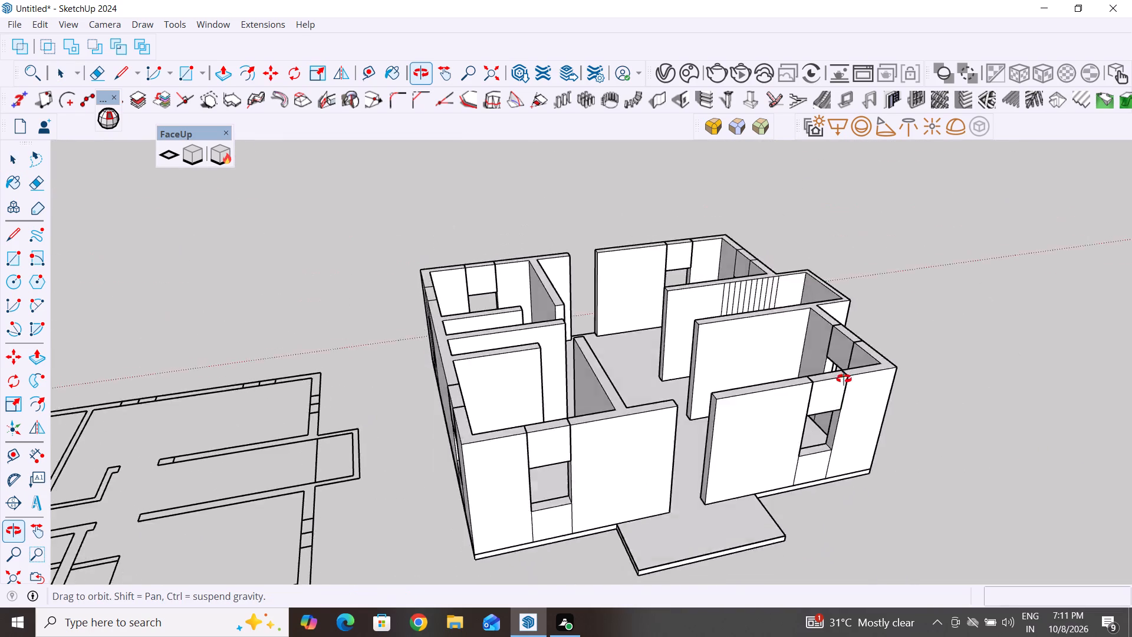
pyautogui.moveTo(844, 379); pyautogui.dragTo(492, 520, button='middle')
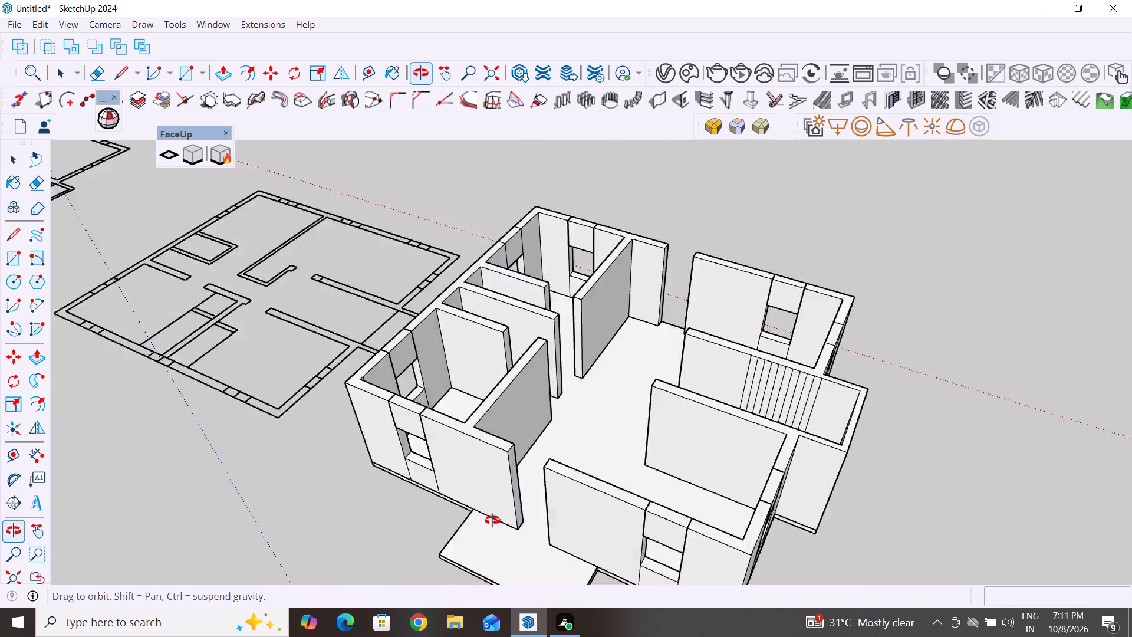
pyautogui.moveTo(492, 520); pyautogui.dragTo(393, 501, button='middle')
pyautogui.moveTo(1082, 425); pyautogui.dragTo(497, 467, button='middle')
pyautogui.scroll(-6, 855, 423)
pyautogui.scroll(3, 823, 526)
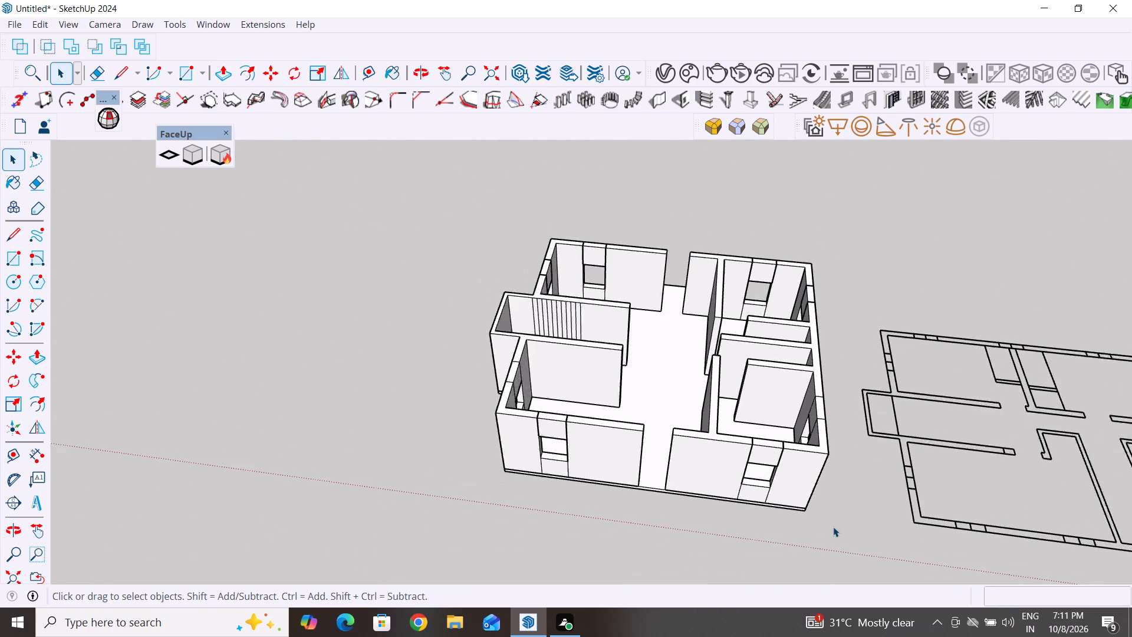
pyautogui.scroll(1, 833, 527)
pyautogui.moveTo(871, 493); pyautogui.dragTo(928, 410, button='middle')
pyautogui.scroll(8, 660, 453)
pyautogui.scroll(-6, 649, 480)
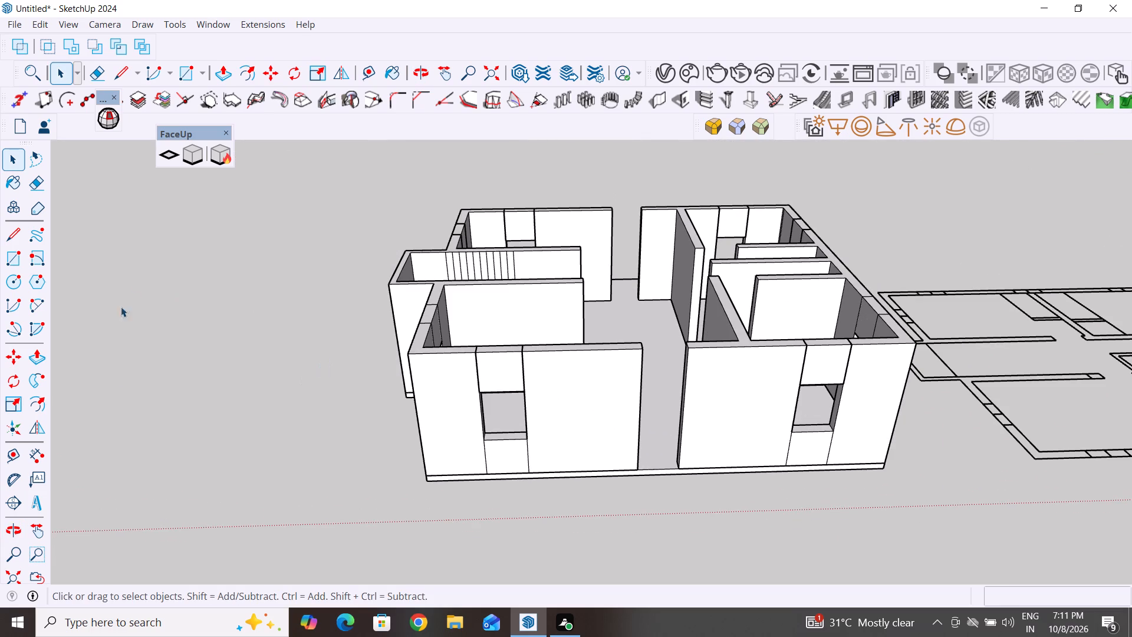
# Save the model as "buildind elevaion section vedio" in the Sketchup intership file folder within Documents.
pyautogui.click(13, 22)
pyautogui.click(57, 114)
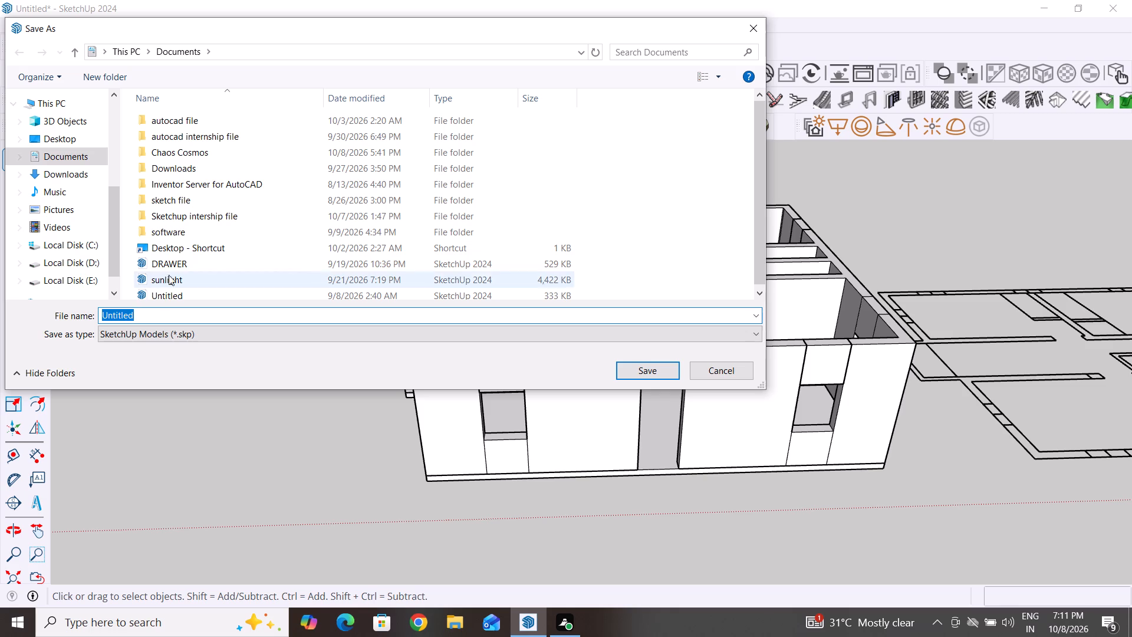
pyautogui.doubleClick(195, 211)
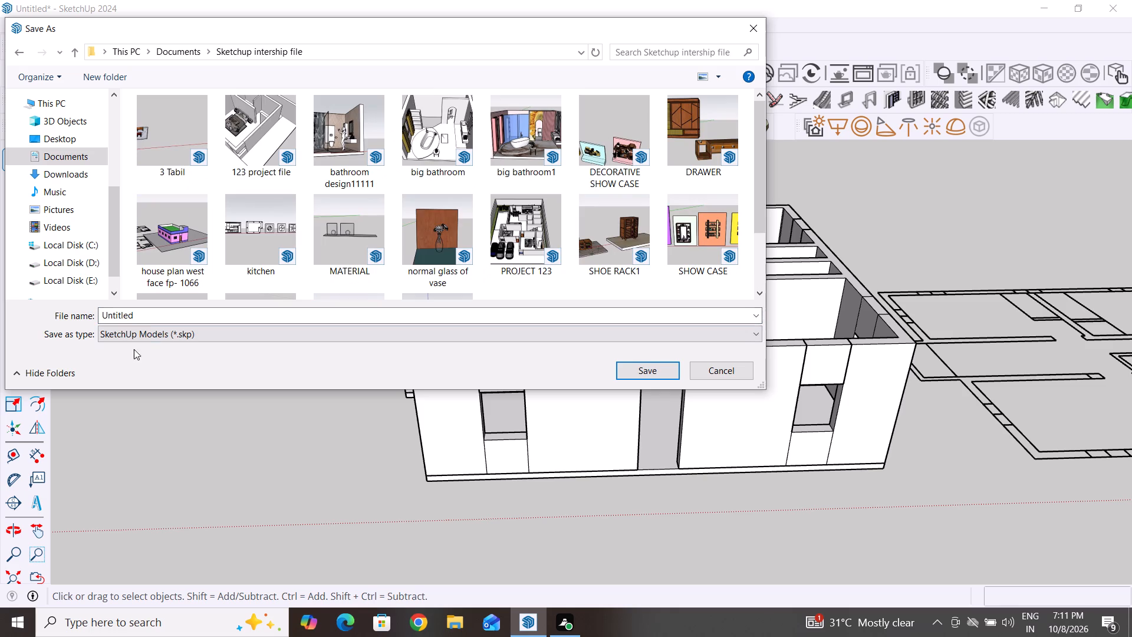
pyautogui.click(149, 317)
pyautogui.press('BackSpace')
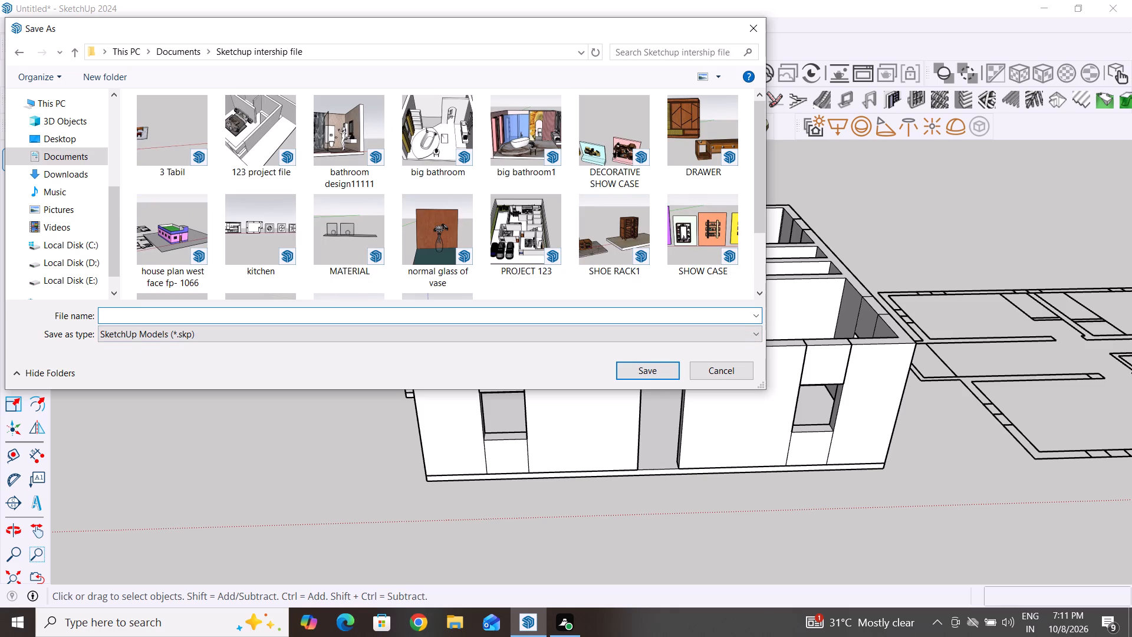
pyautogui.write('building')
pyautogui.press('BackSpace')
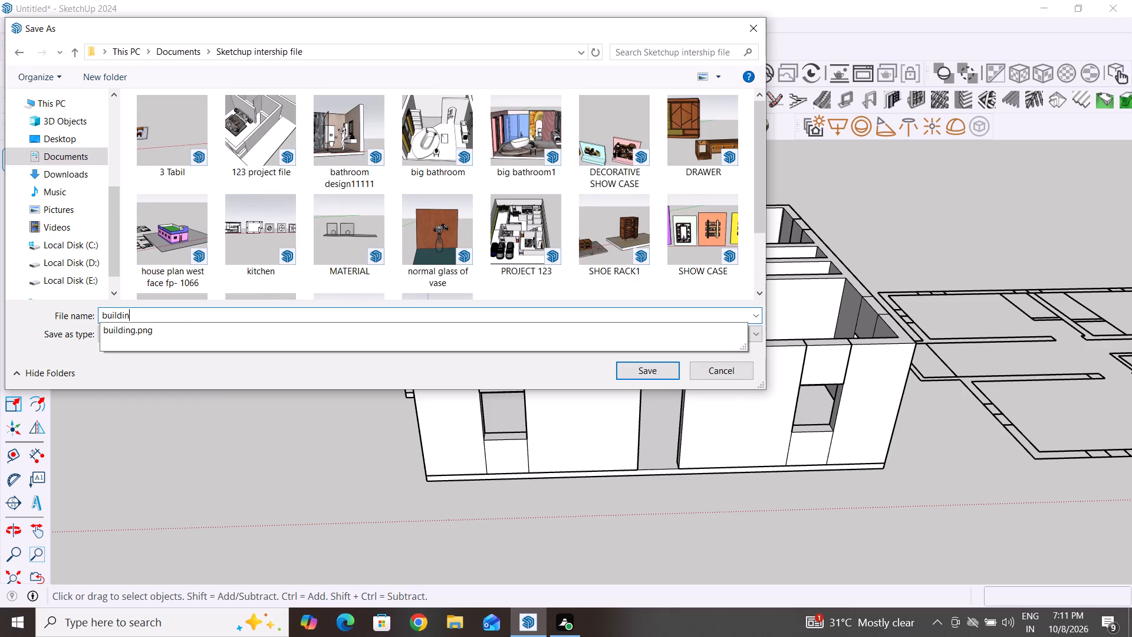
pyautogui.write('d eleva')
pyautogui.write('ion')
pyautogui.press('space')
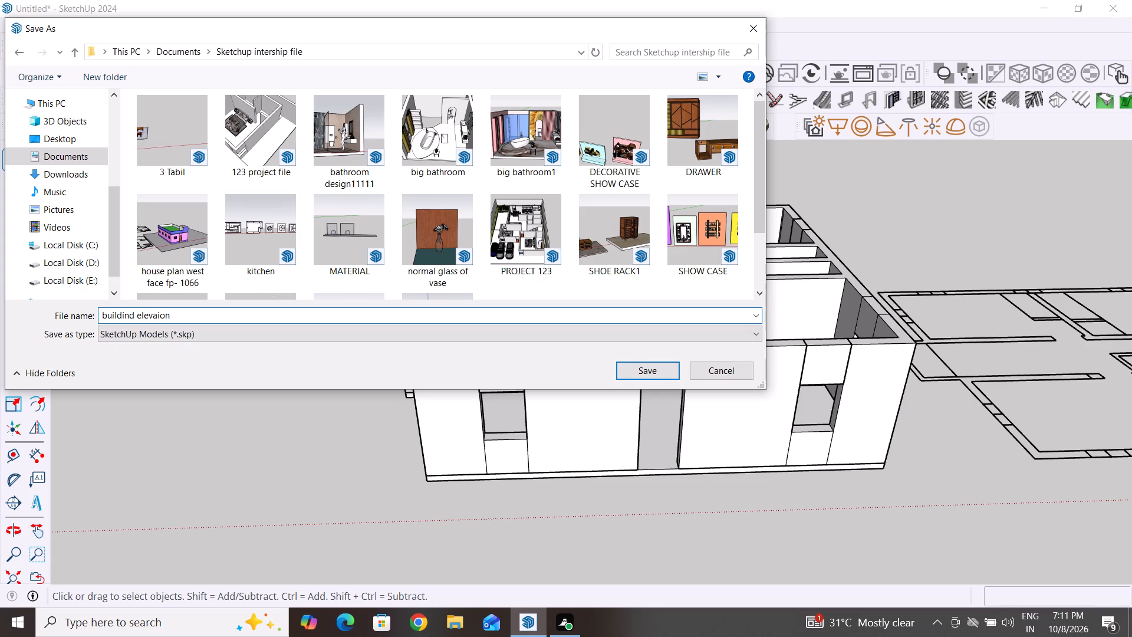
pyautogui.write('section')
pyautogui.press('space')
pyautogui.write('ve')
pyautogui.press('BackSpace')
pyautogui.press('e')
pyautogui.press('d')
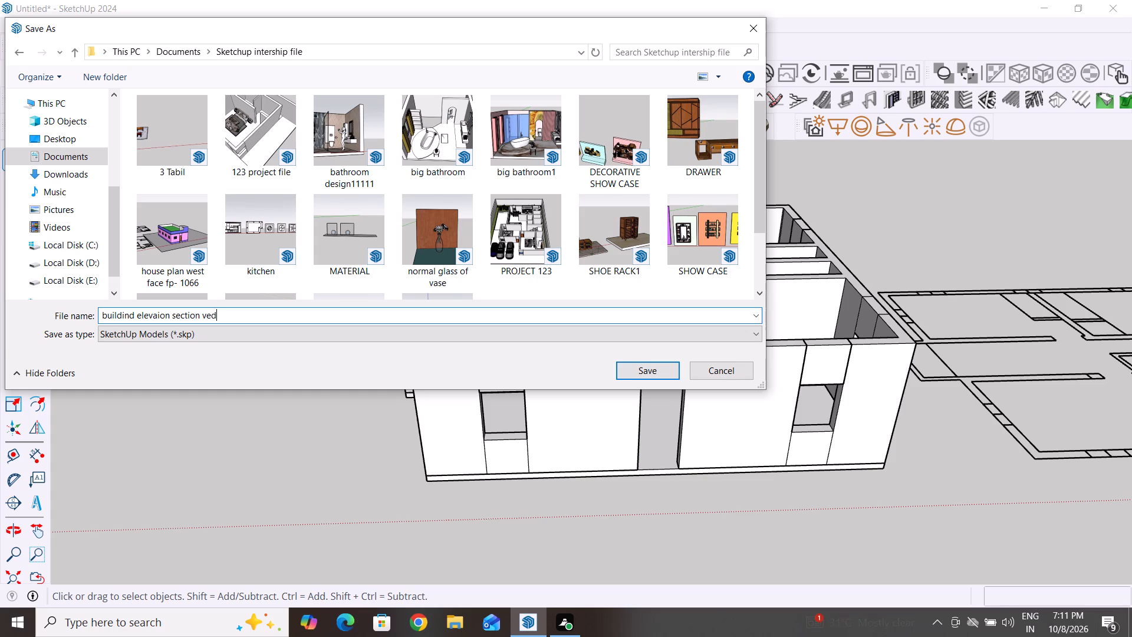
pyautogui.write('io')
pyautogui.click(660, 376)
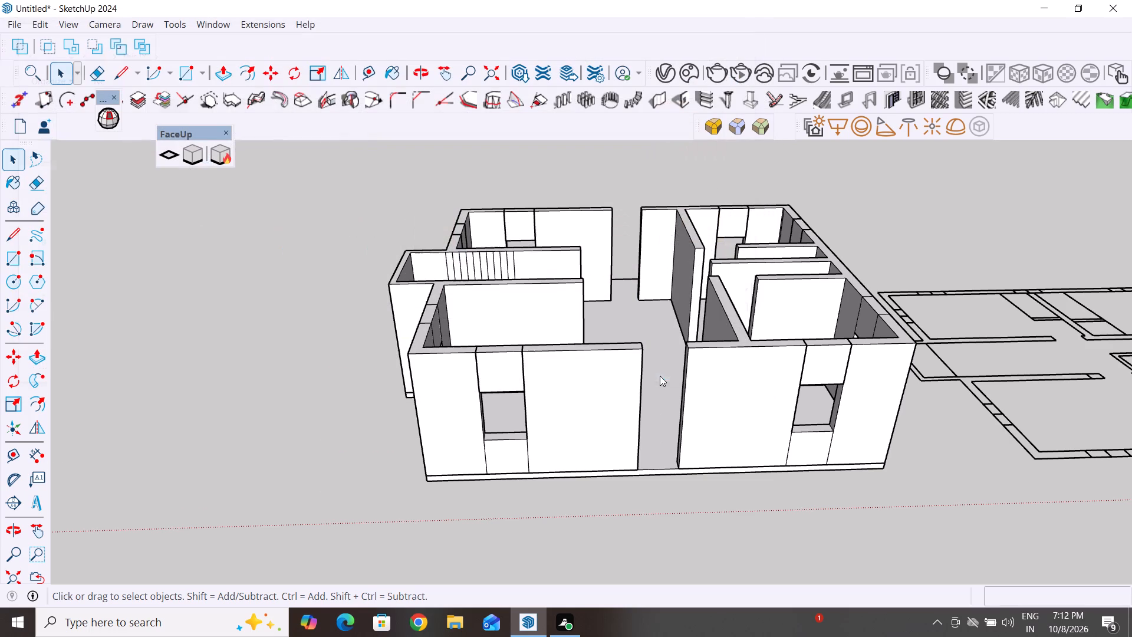
# Copy the window lintel 10' 10" along the outer wall so it spans the door opening between the two windows.
pyautogui.moveTo(712, 472); pyautogui.dragTo(706, 514, button='middle')
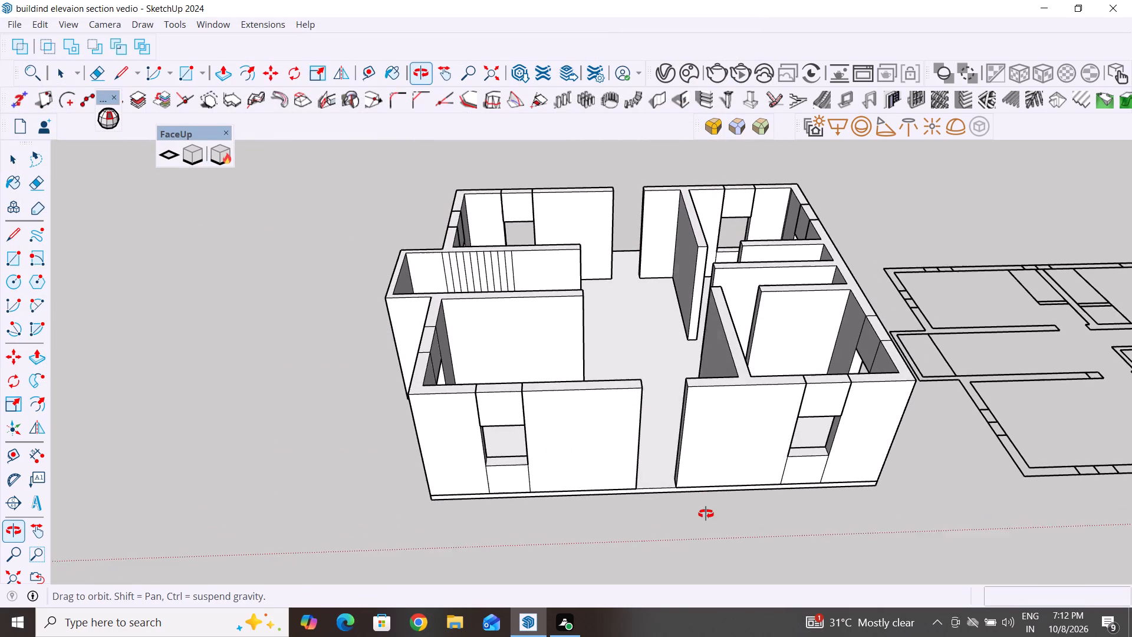
pyautogui.moveTo(706, 514); pyautogui.dragTo(701, 510, button='middle')
pyautogui.click(489, 400)
pyautogui.scroll(3, 509, 385)
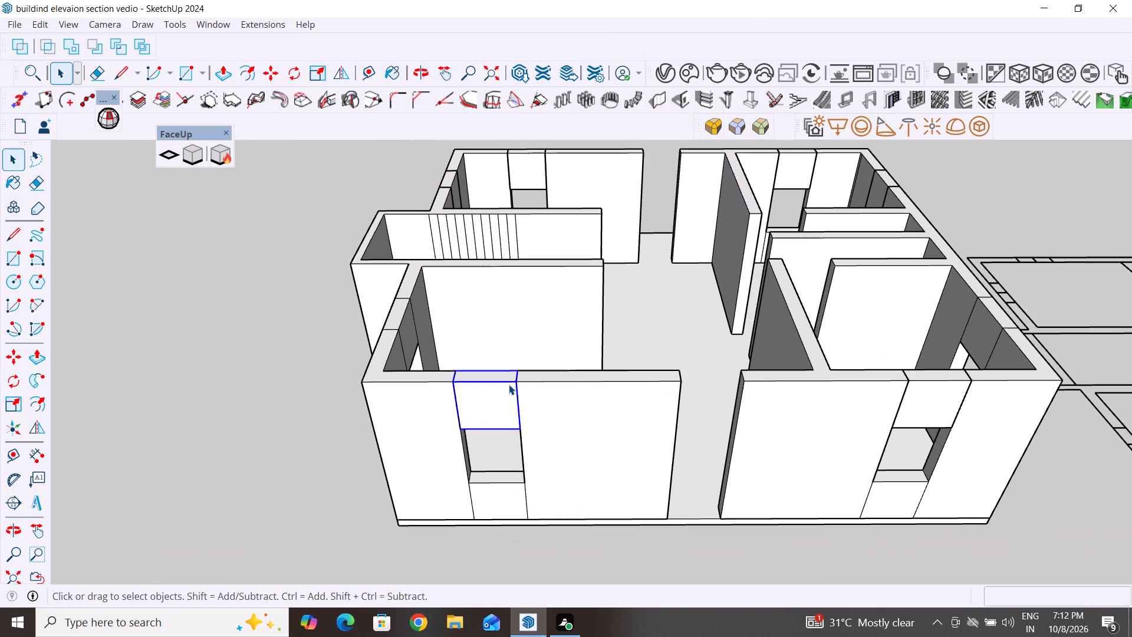
pyautogui.press('m')
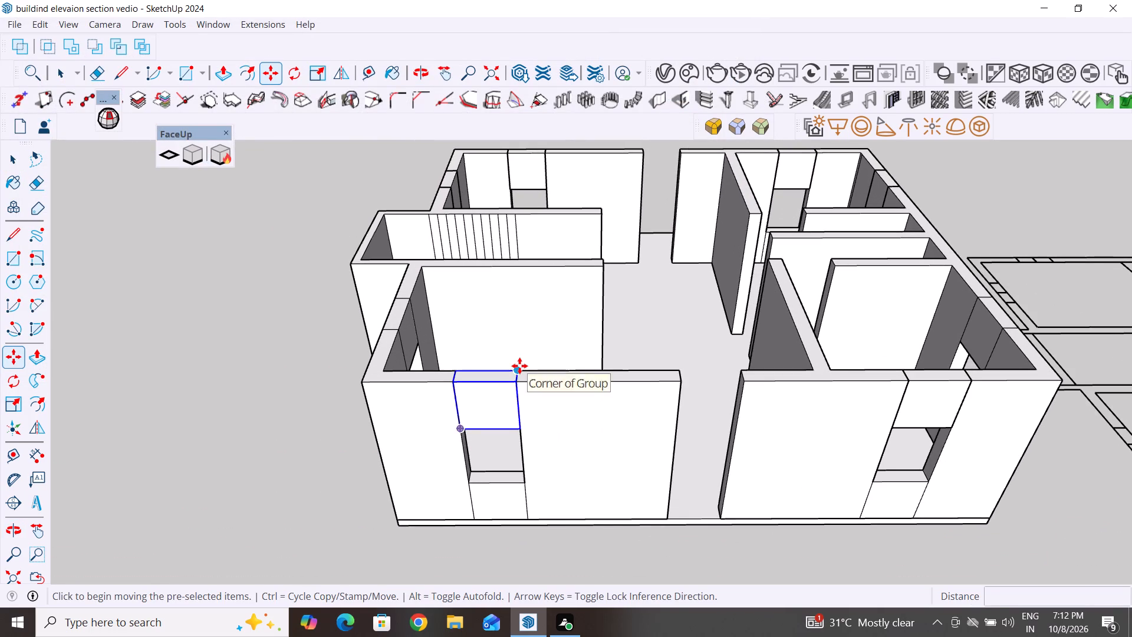
pyautogui.click(519, 366)
pyautogui.click(518, 373)
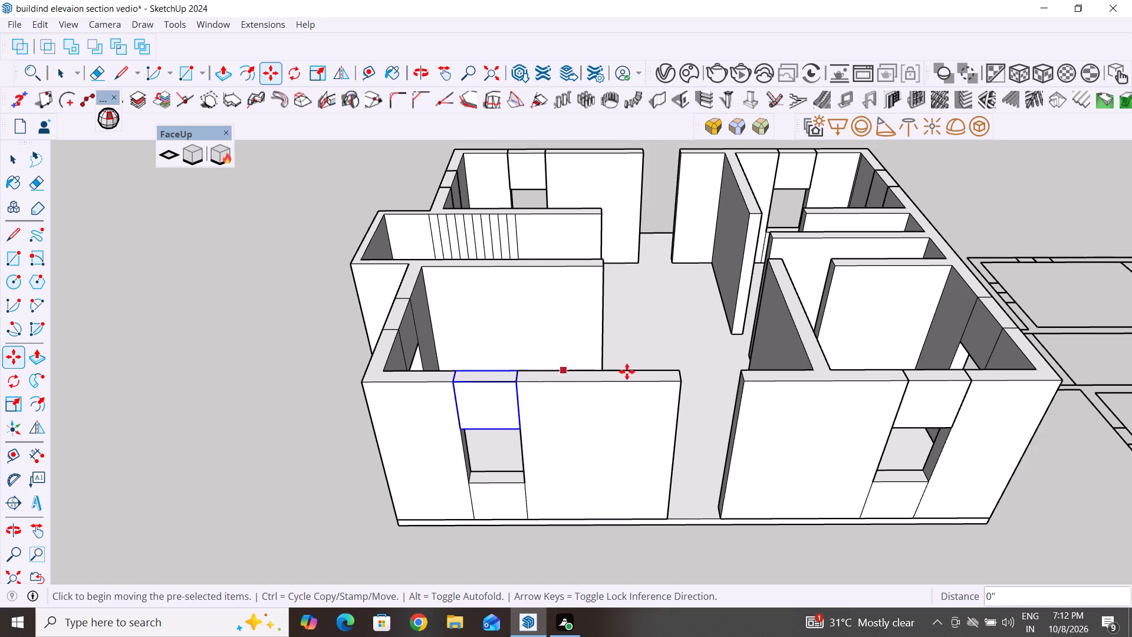
pyautogui.click(519, 384)
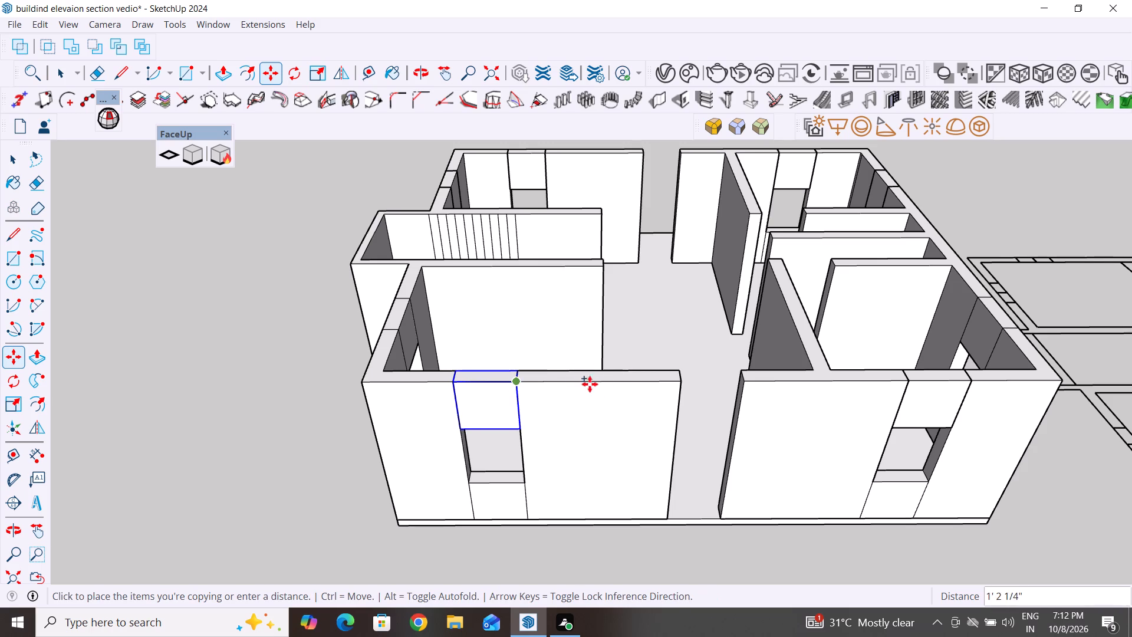
pyautogui.click(743, 379)
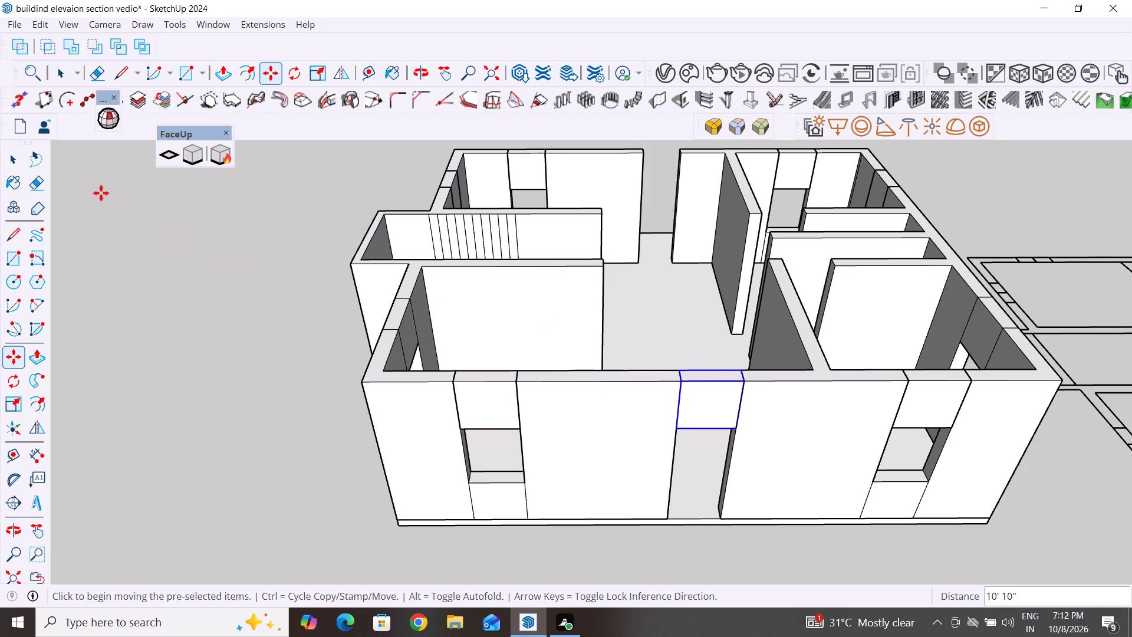
pyautogui.click(19, 160)
# Examine the house from several sides, checking the door lintel, the rooms and the neighbouring floor plans.
pyautogui.scroll(-3, 736, 546)
pyautogui.moveTo(742, 546); pyautogui.dragTo(771, 426, button='middle')
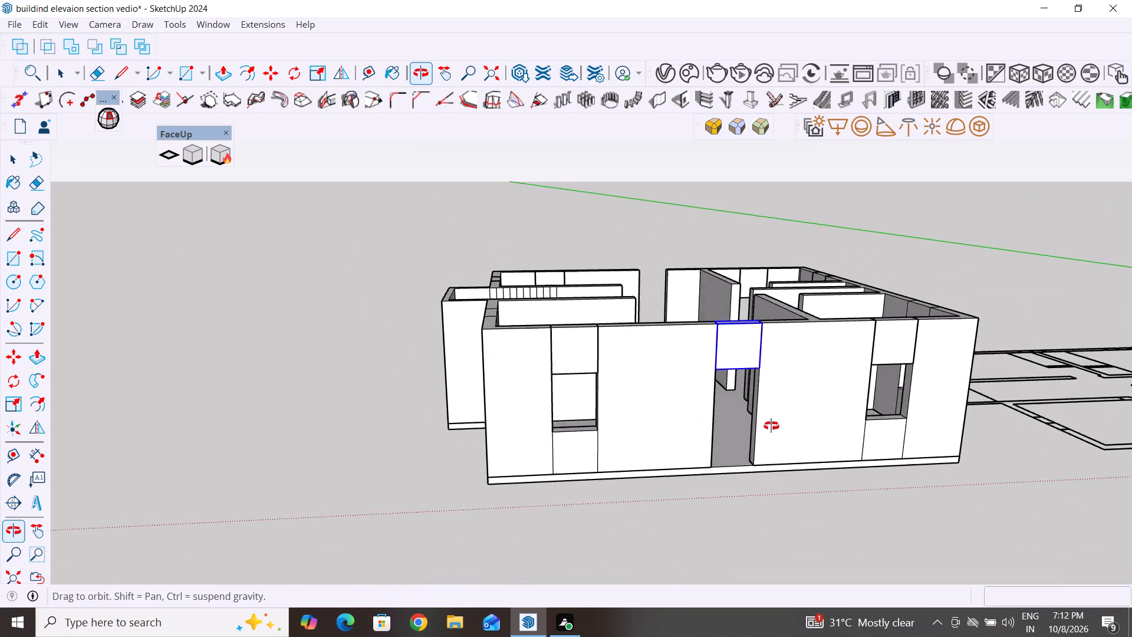
pyautogui.moveTo(771, 426); pyautogui.dragTo(700, 410, button='middle')
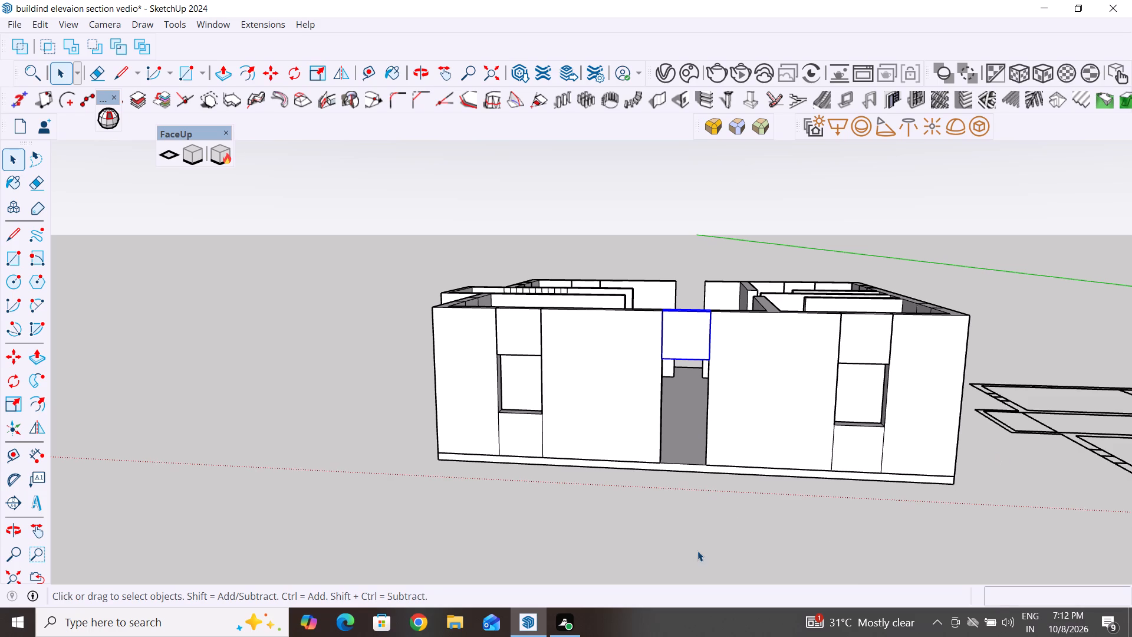
pyautogui.click(697, 551)
pyautogui.scroll(3, 706, 451)
pyautogui.moveTo(733, 515); pyautogui.dragTo(805, 566, button='middle')
pyautogui.scroll(-4, 305, 270)
pyautogui.moveTo(472, 407); pyautogui.dragTo(487, 511, button='middle')
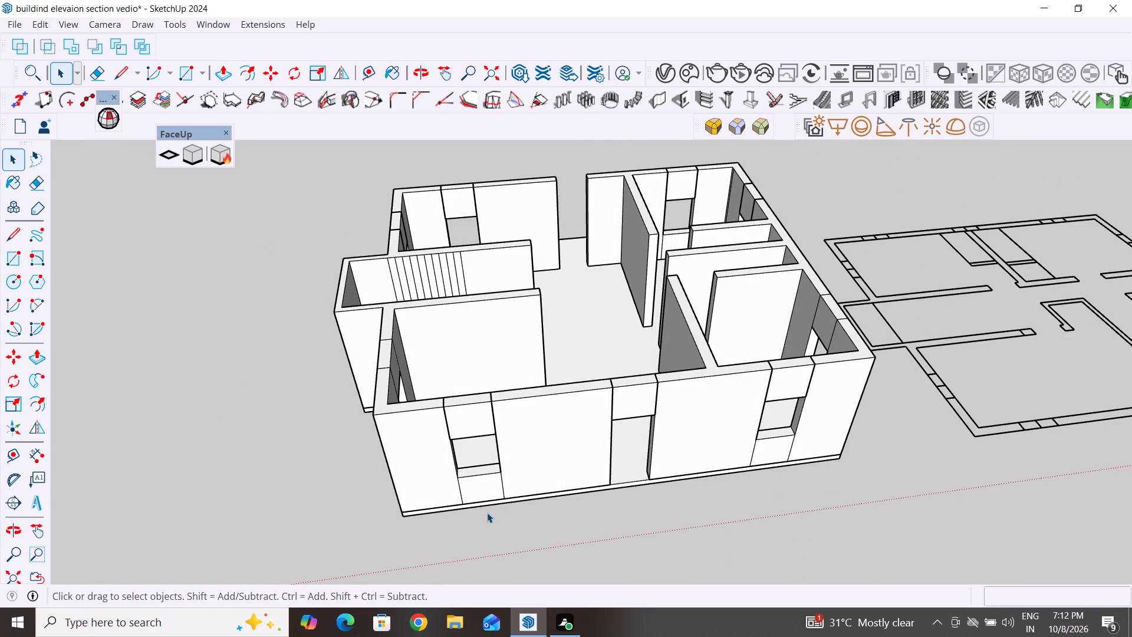
pyautogui.scroll(-5, 485, 439)
pyautogui.moveTo(538, 428); pyautogui.dragTo(504, 528, button='middle')
pyautogui.scroll(3, 561, 386)
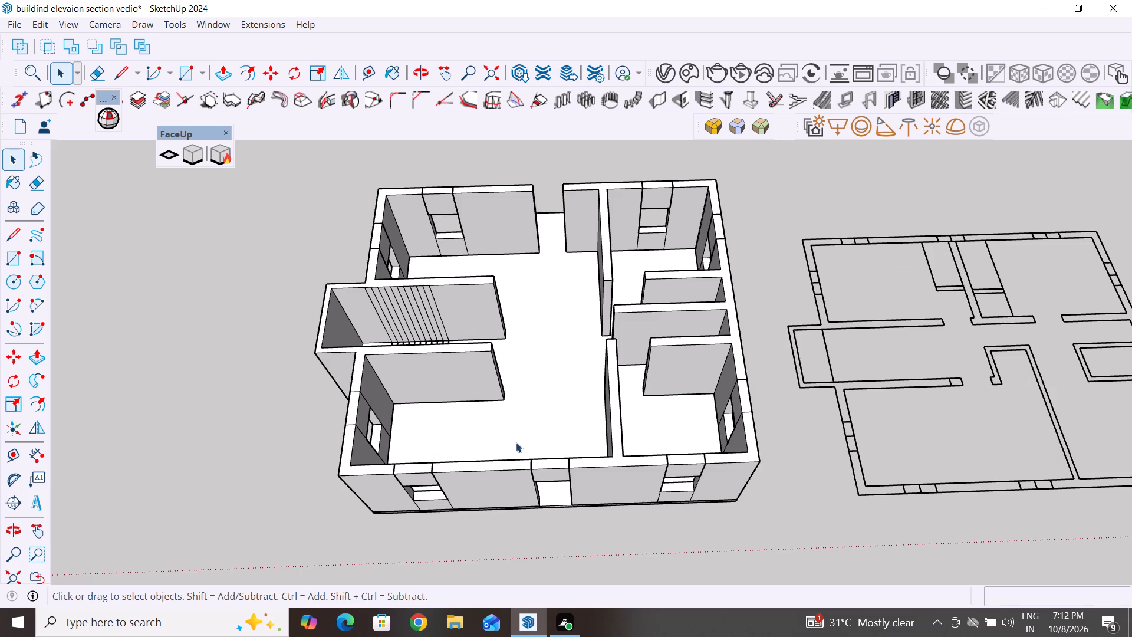
pyautogui.scroll(-2, 480, 476)
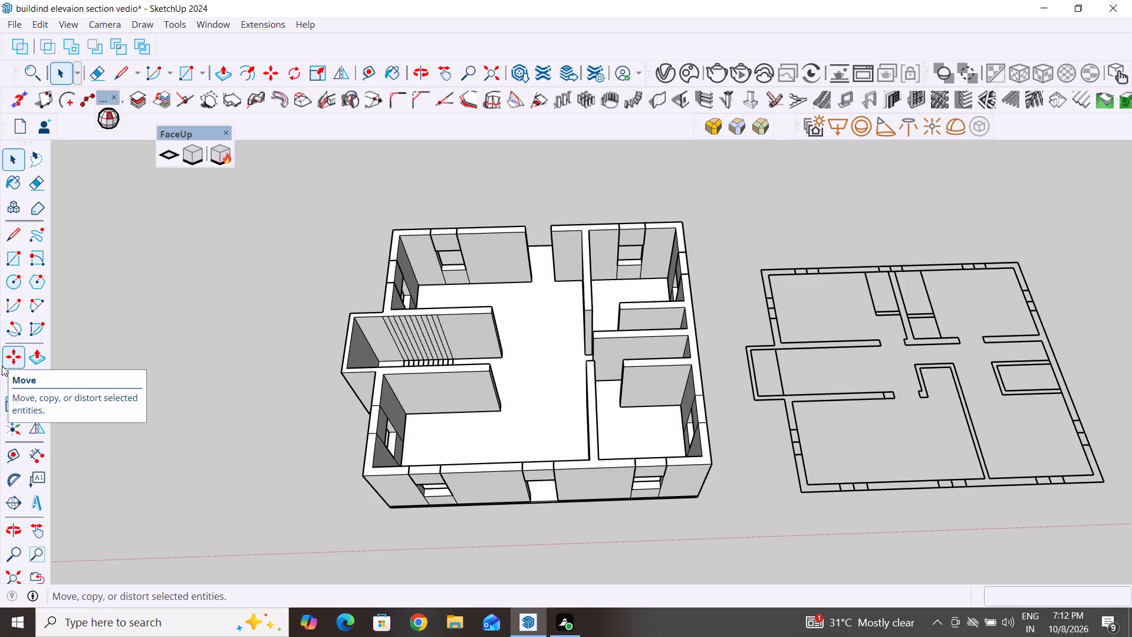
pyautogui.scroll(-4, 241, 411)
pyautogui.moveTo(378, 479); pyautogui.dragTo(304, 318, button='middle')
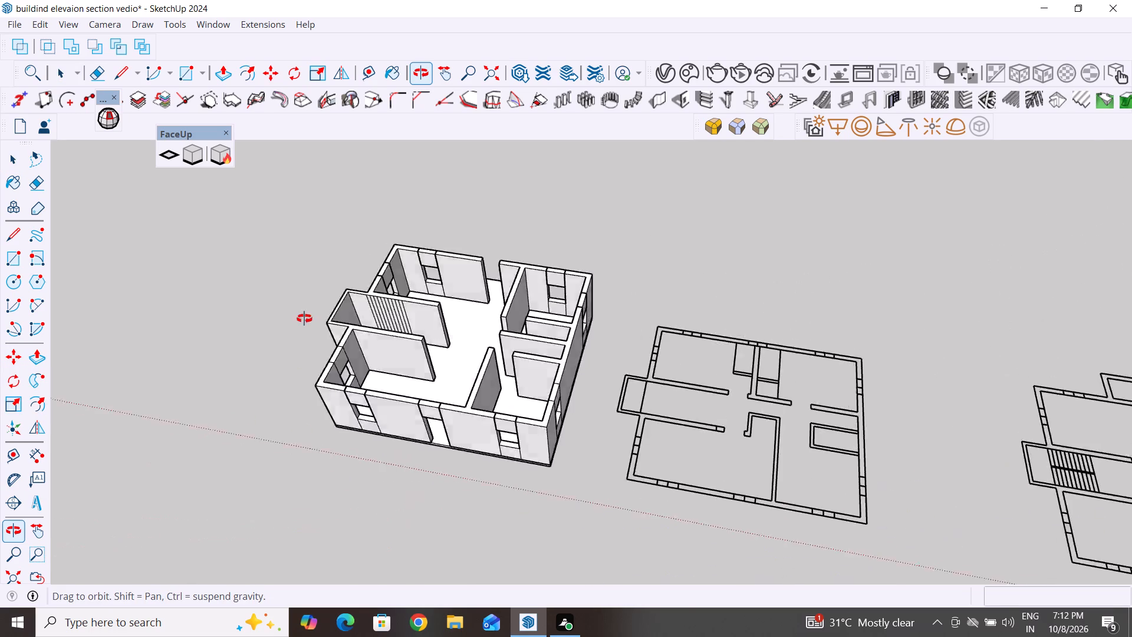
pyautogui.moveTo(304, 318); pyautogui.dragTo(485, 280, button='middle')
pyautogui.scroll(-4, 673, 355)
pyautogui.moveTo(753, 435); pyautogui.dragTo(614, 503, button='middle')
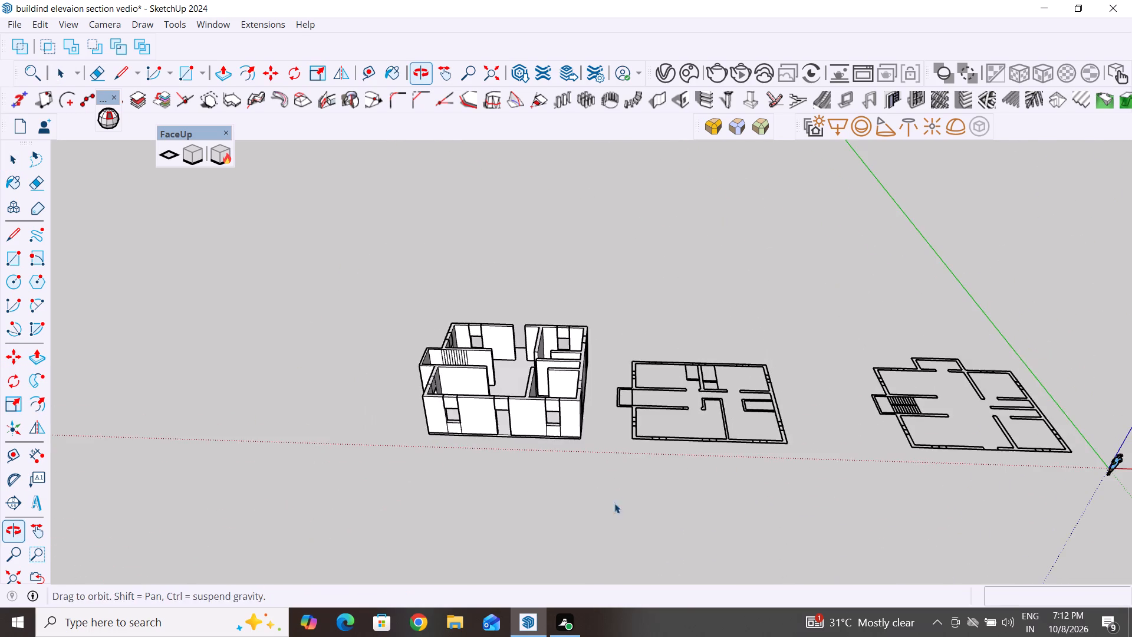
pyautogui.scroll(5, 438, 372)
pyautogui.moveTo(544, 416); pyautogui.dragTo(366, 438, button='middle')
pyautogui.scroll(5, 453, 327)
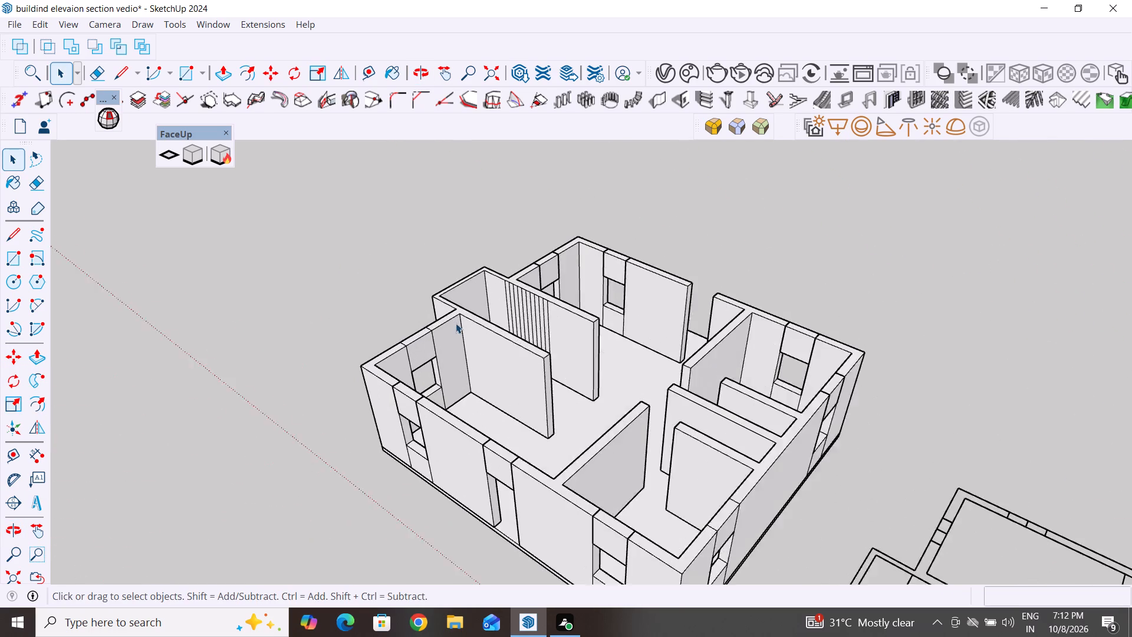
pyautogui.moveTo(606, 373); pyautogui.dragTo(378, 413, button='middle')
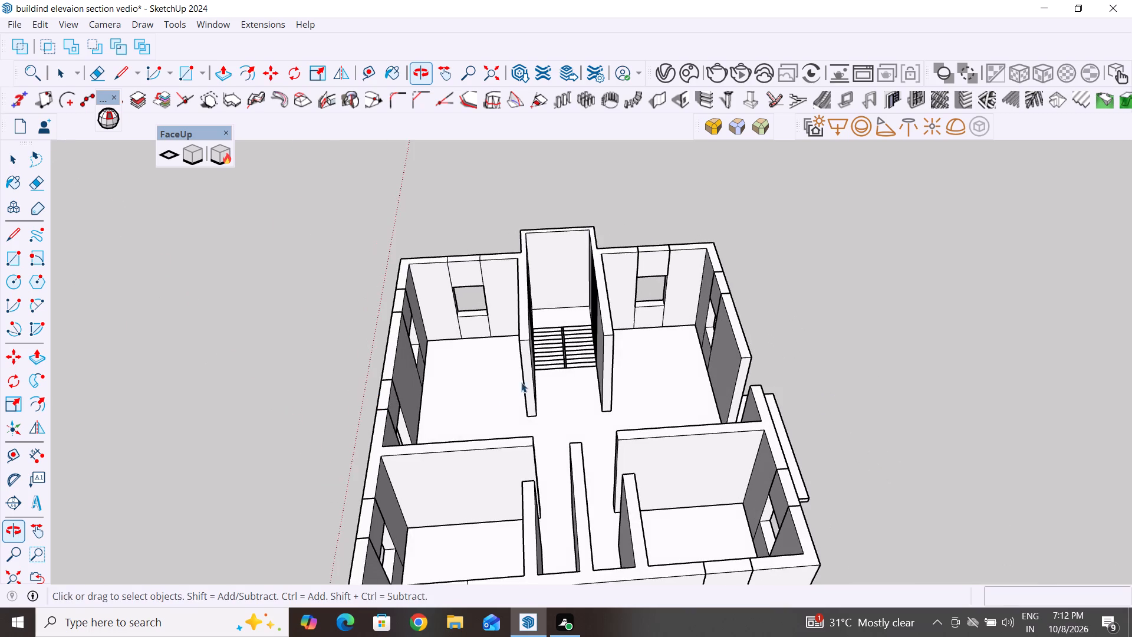
# Erase all the vertical tread lines on the inner face of the first wall beside the stairs.
pyautogui.scroll(9, 558, 349)
pyautogui.moveTo(580, 376); pyautogui.dragTo(583, 395, button='middle')
pyautogui.scroll(-3, 572, 404)
pyautogui.moveTo(572, 404); pyautogui.dragTo(474, 413, button='middle')
pyautogui.scroll(4, 501, 310)
pyautogui.click(496, 325)
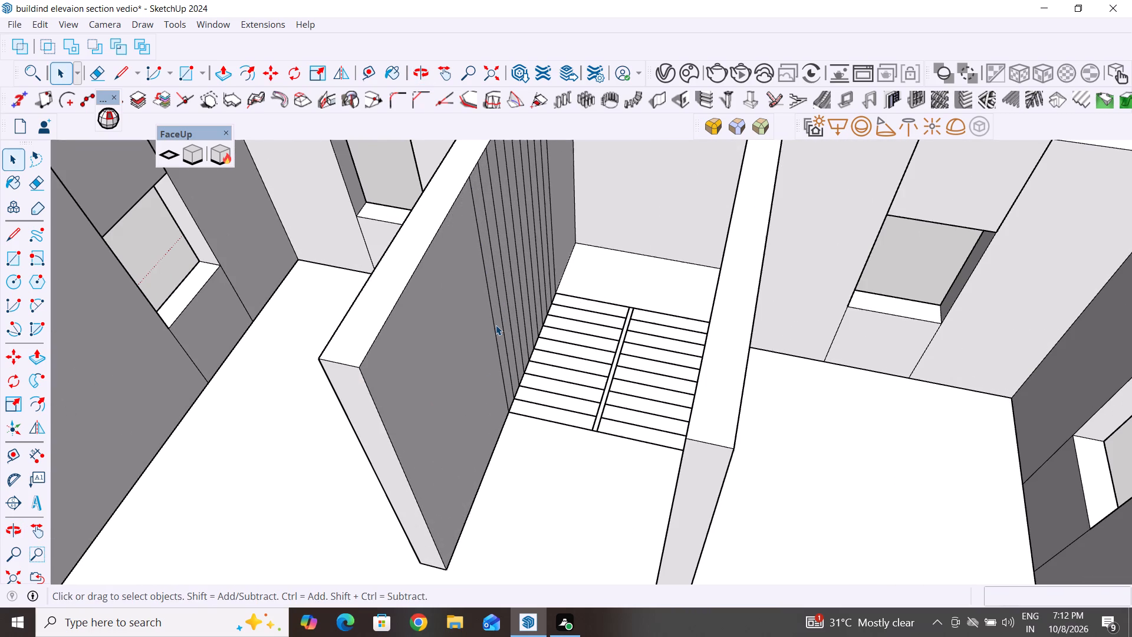
pyautogui.press('Delete')
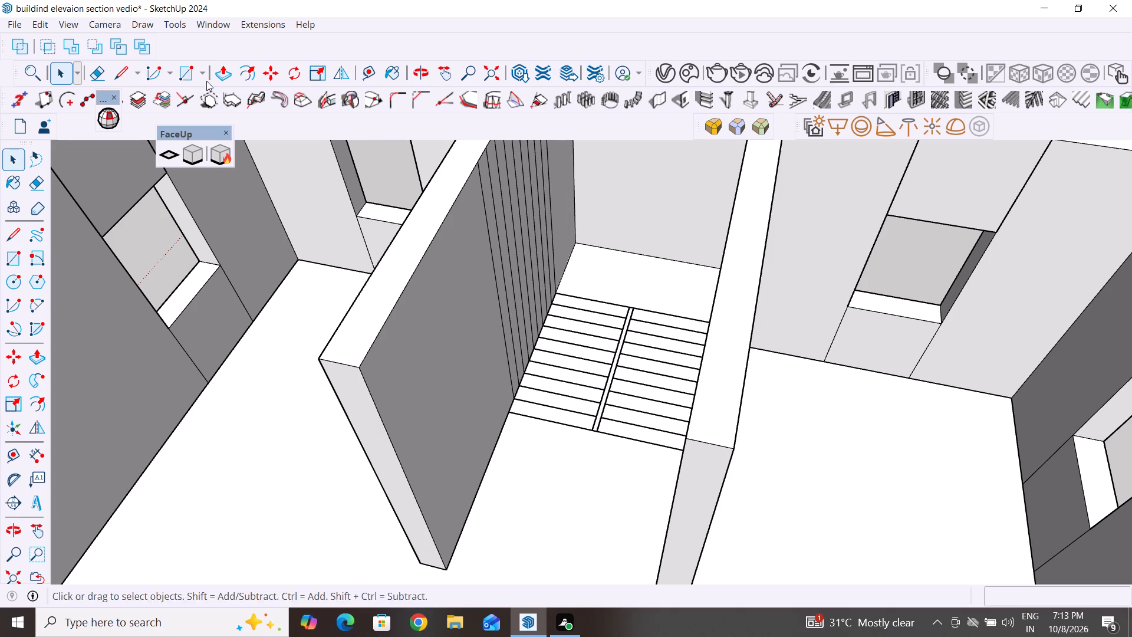
pyautogui.click(89, 77)
pyautogui.moveTo(551, 199); pyautogui.dragTo(469, 283)
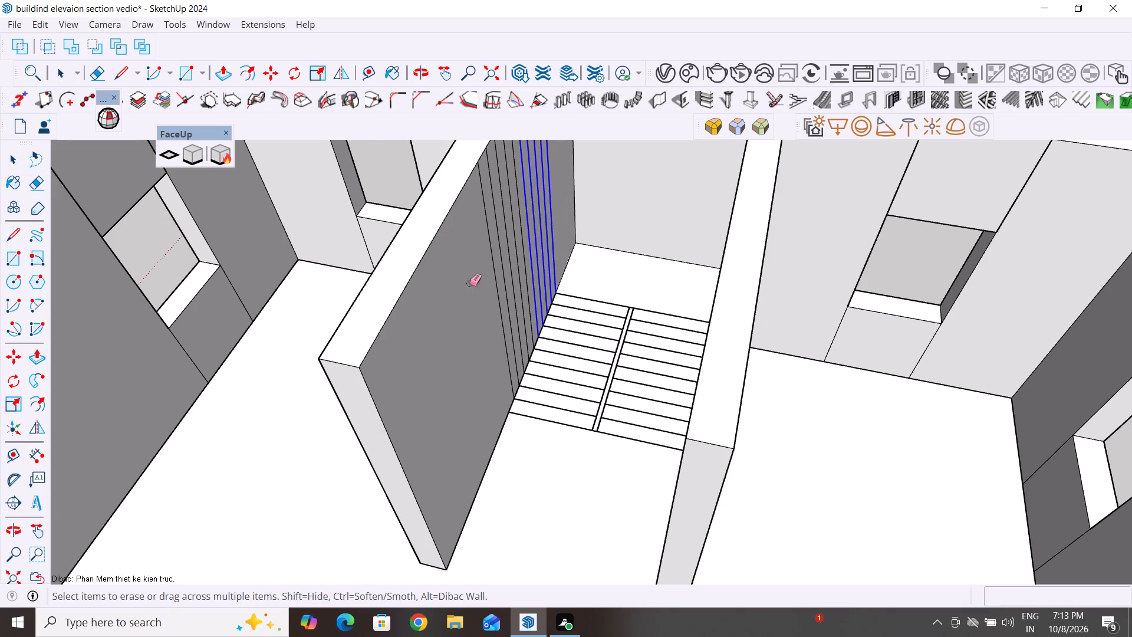
pyautogui.moveTo(469, 283); pyautogui.dragTo(450, 301)
pyautogui.moveTo(529, 224); pyautogui.dragTo(472, 296)
pyautogui.scroll(-3, 558, 366)
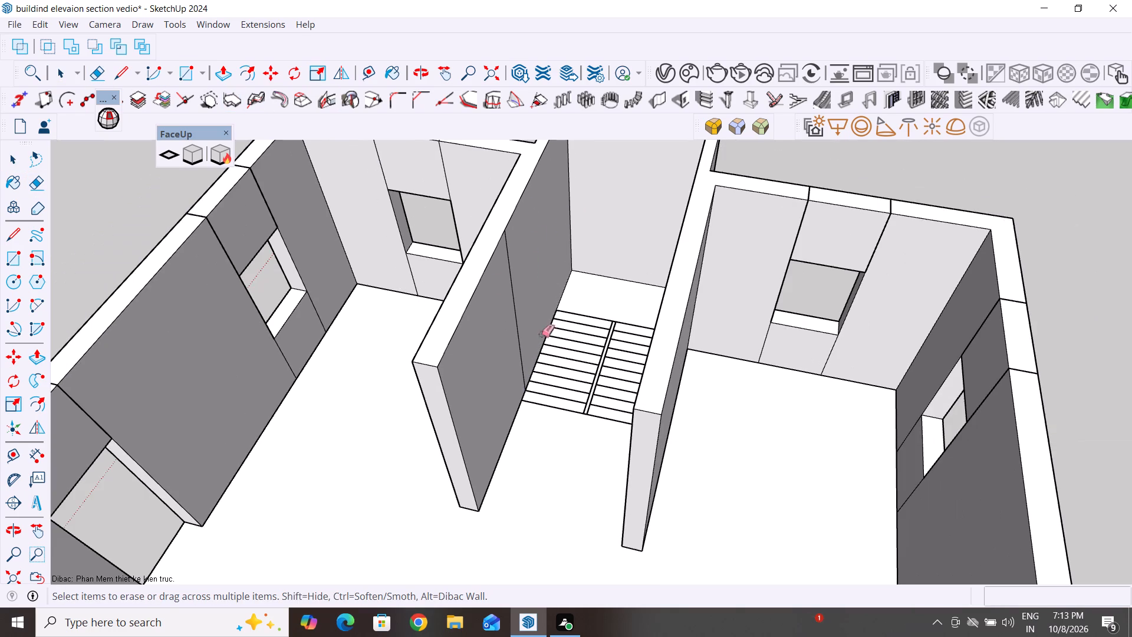
pyautogui.moveTo(524, 294); pyautogui.dragTo(496, 343)
# Erase all the vertical tread lines on the inner face of the opposite stair wall.
pyautogui.moveTo(561, 434); pyautogui.dragTo(999, 481, button='middle')
pyautogui.scroll(3, 577, 286)
pyautogui.moveTo(549, 311); pyautogui.dragTo(764, 317, button='middle')
pyautogui.moveTo(640, 197); pyautogui.dragTo(541, 238)
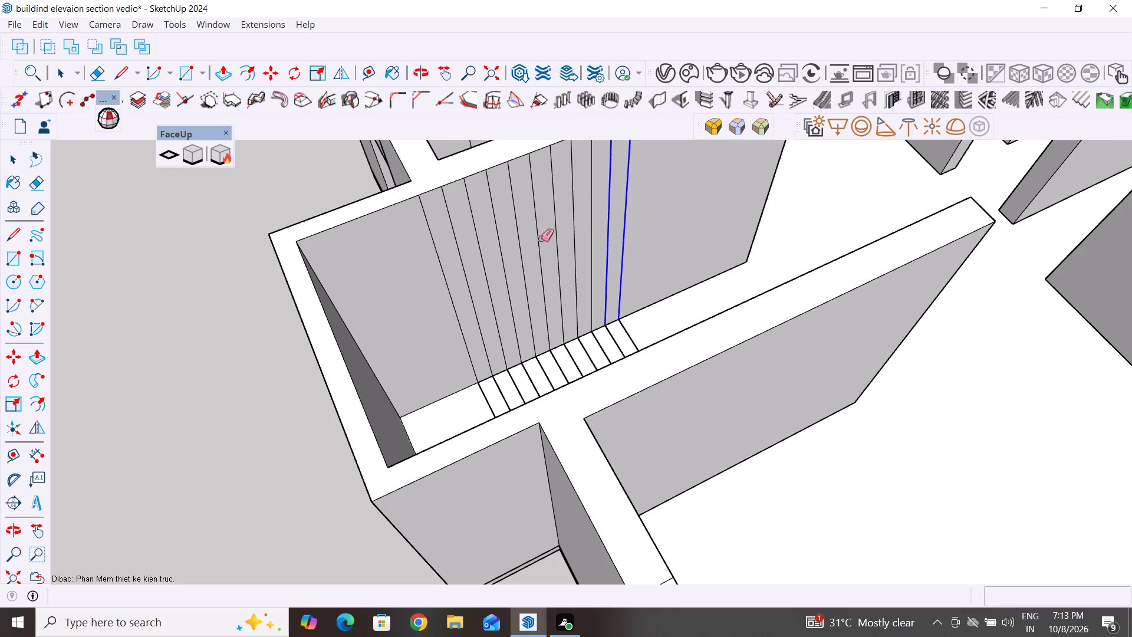
pyautogui.moveTo(541, 238); pyautogui.dragTo(433, 270)
pyautogui.scroll(-5, 419, 303)
pyautogui.moveTo(521, 244); pyautogui.dragTo(472, 253)
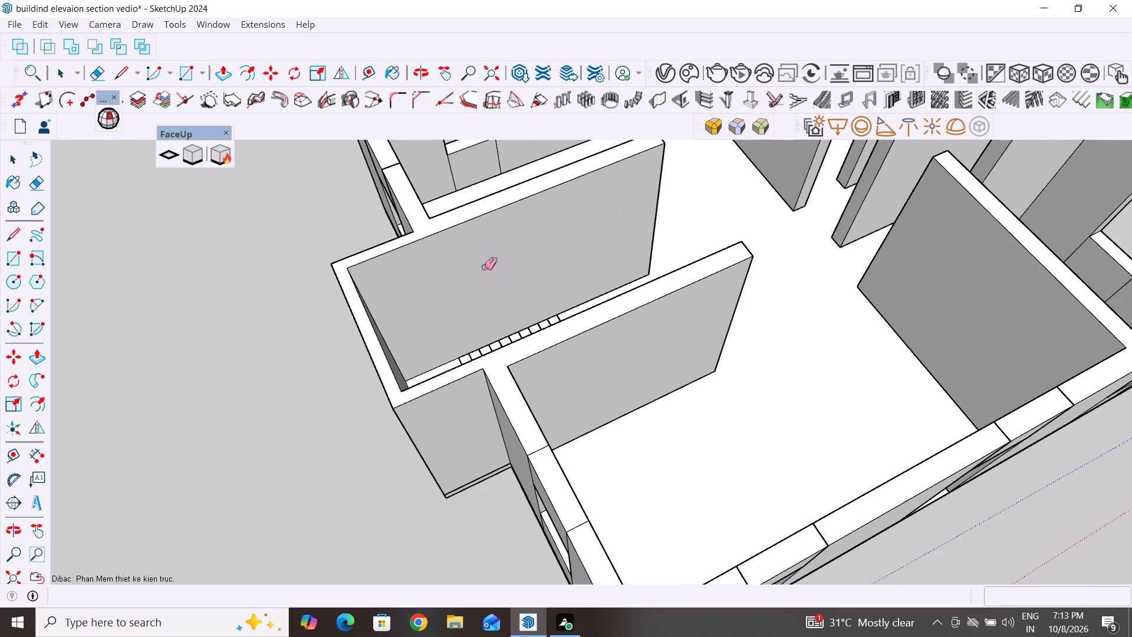
pyautogui.press('Delete')
# Examine the house from all around, checking the stair walls, rooms, window openings and projecting slab.
pyautogui.scroll(-4, 499, 317)
pyautogui.moveTo(664, 431); pyautogui.dragTo(212, 440, button='middle')
pyautogui.scroll(-5, 593, 460)
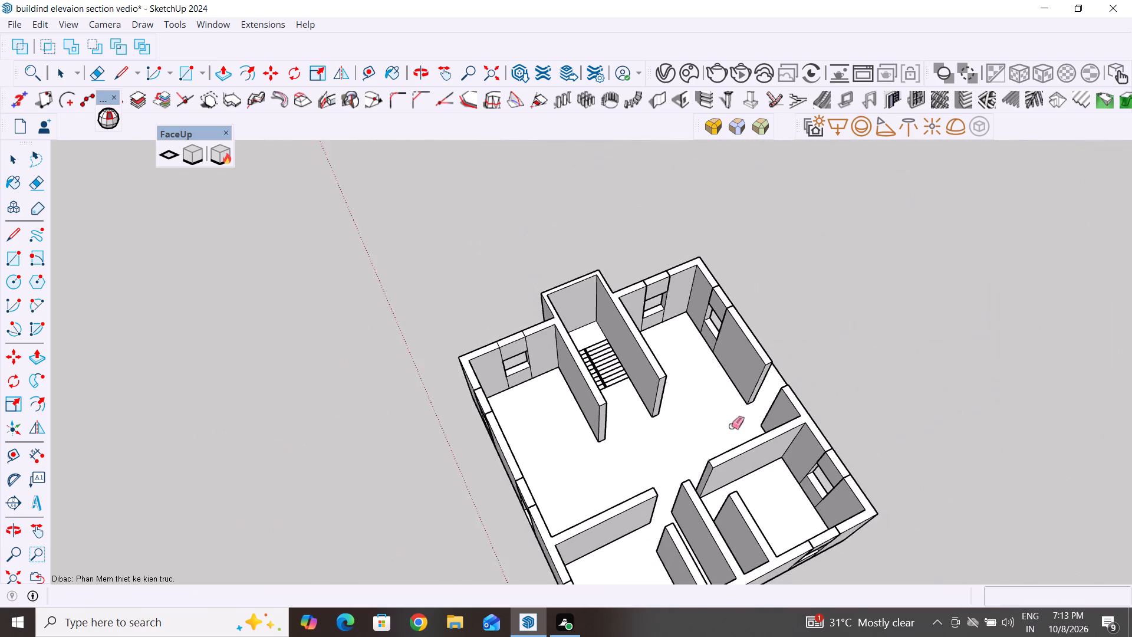
pyautogui.moveTo(690, 428); pyautogui.dragTo(407, 393, button='middle')
pyautogui.scroll(8, 577, 419)
pyautogui.moveTo(636, 421); pyautogui.dragTo(912, 389, button='middle')
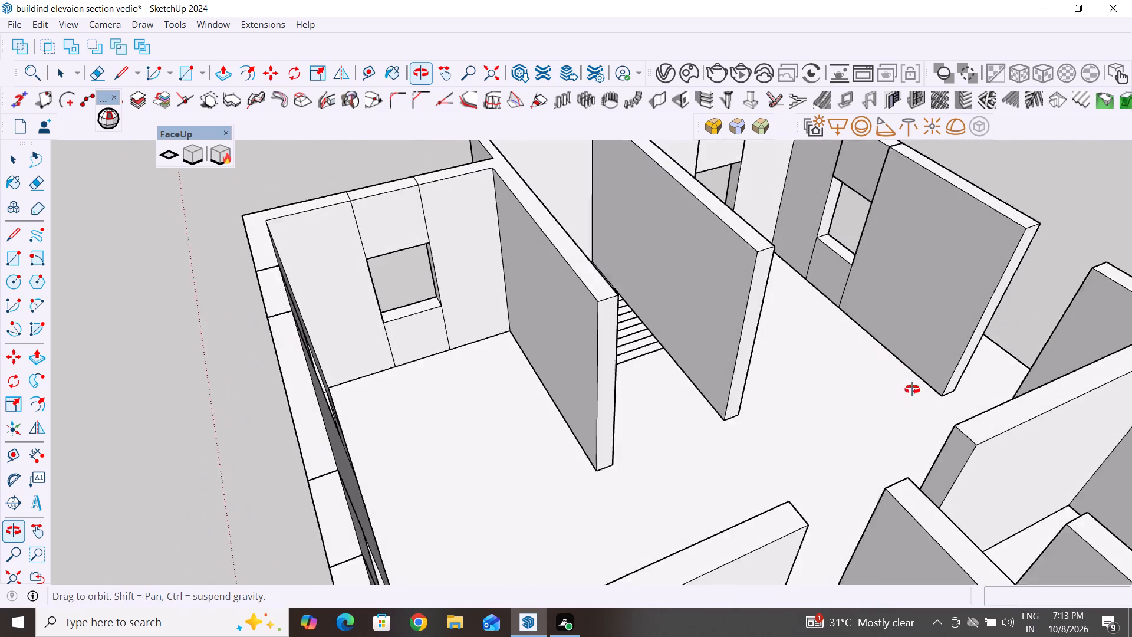
pyautogui.moveTo(912, 389); pyautogui.dragTo(574, 408, button='middle')
pyautogui.scroll(-8, 574, 407)
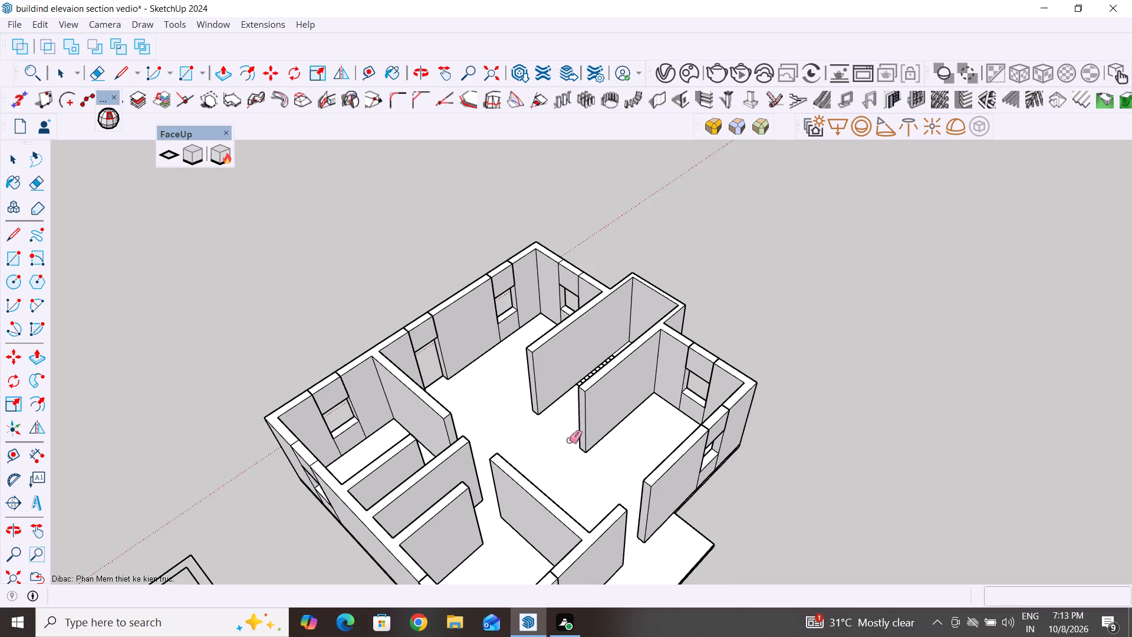
pyautogui.scroll(-3, 565, 448)
pyautogui.moveTo(614, 495); pyautogui.dragTo(363, 499, button='middle')
pyautogui.scroll(4, 547, 464)
pyautogui.moveTo(682, 540); pyautogui.dragTo(695, 546, button='middle')
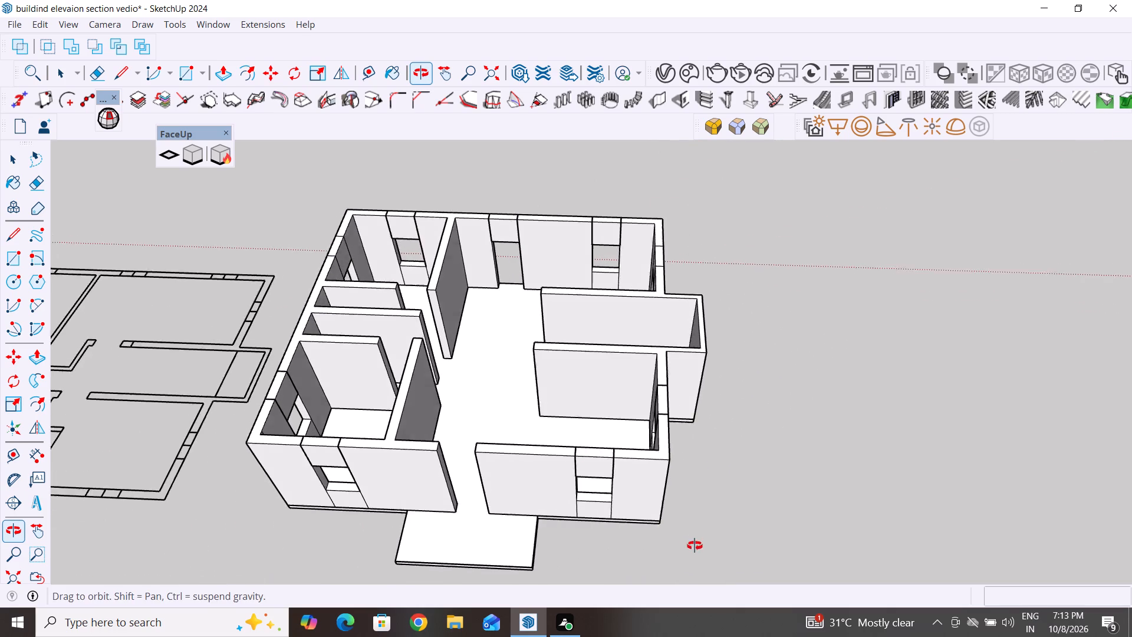
pyautogui.moveTo(695, 546); pyautogui.dragTo(717, 542, button='middle')
pyautogui.scroll(2, 521, 330)
pyautogui.moveTo(769, 392); pyautogui.dragTo(241, 438, button='middle')
pyautogui.scroll(1, 347, 449)
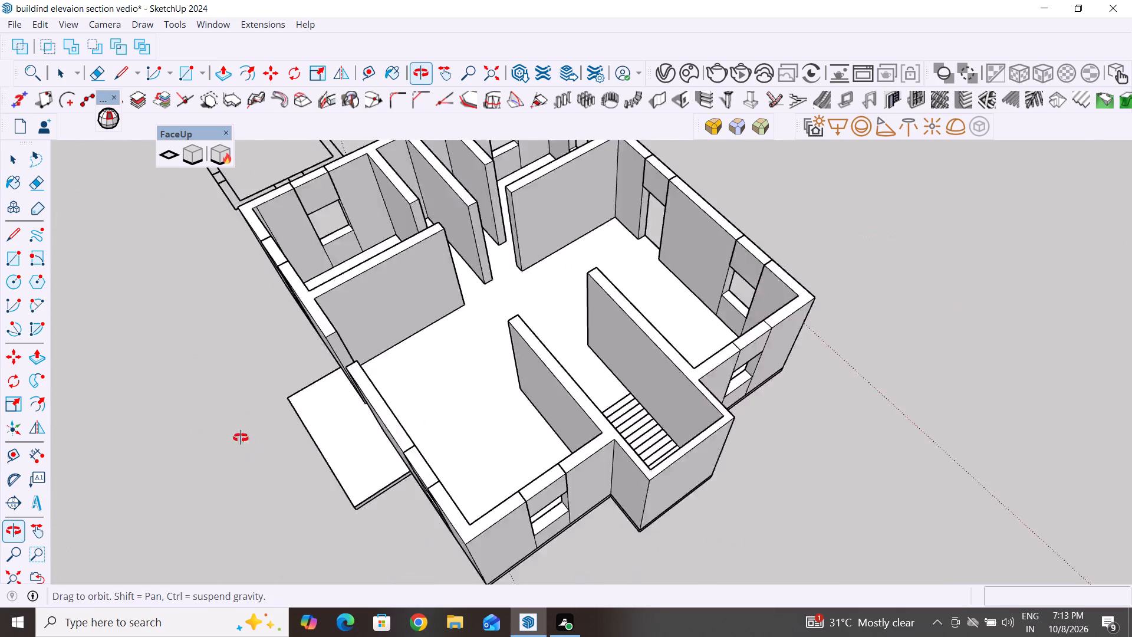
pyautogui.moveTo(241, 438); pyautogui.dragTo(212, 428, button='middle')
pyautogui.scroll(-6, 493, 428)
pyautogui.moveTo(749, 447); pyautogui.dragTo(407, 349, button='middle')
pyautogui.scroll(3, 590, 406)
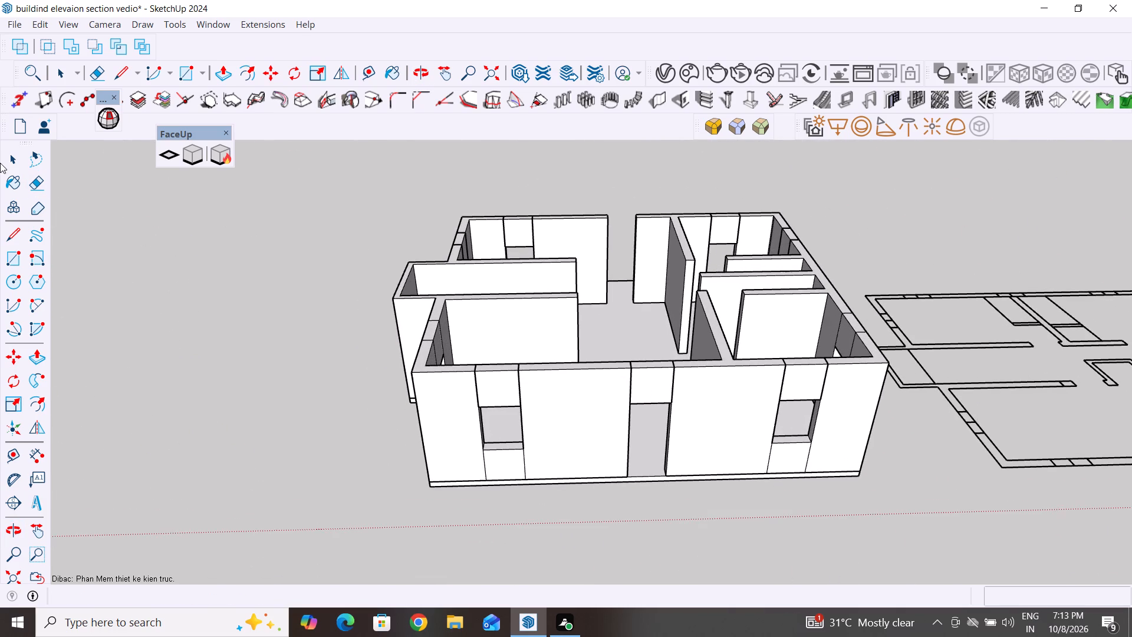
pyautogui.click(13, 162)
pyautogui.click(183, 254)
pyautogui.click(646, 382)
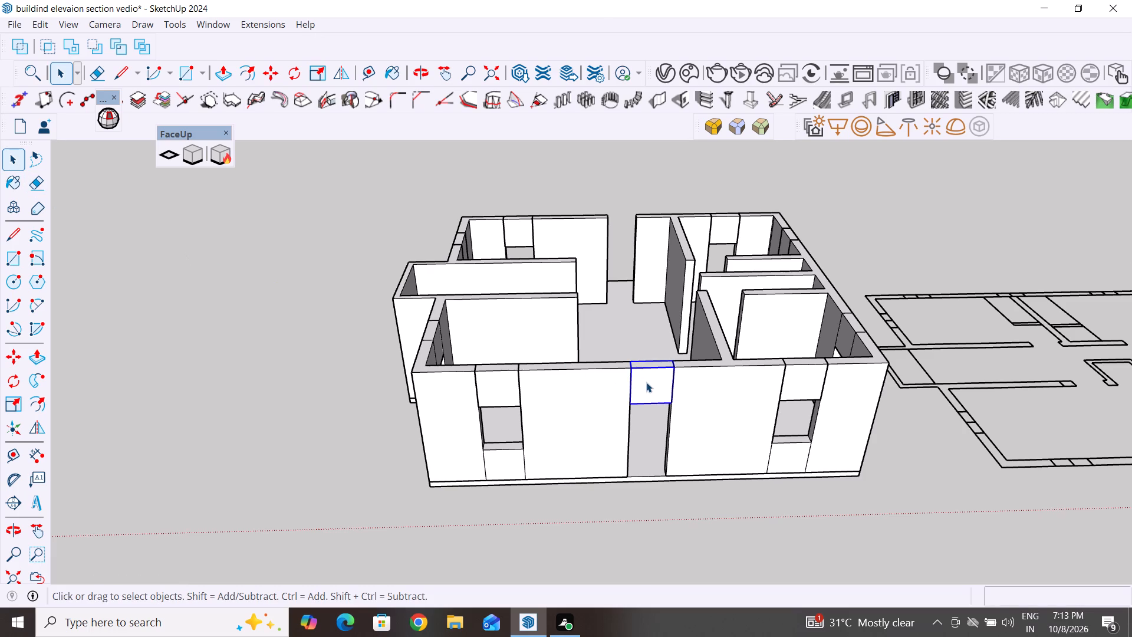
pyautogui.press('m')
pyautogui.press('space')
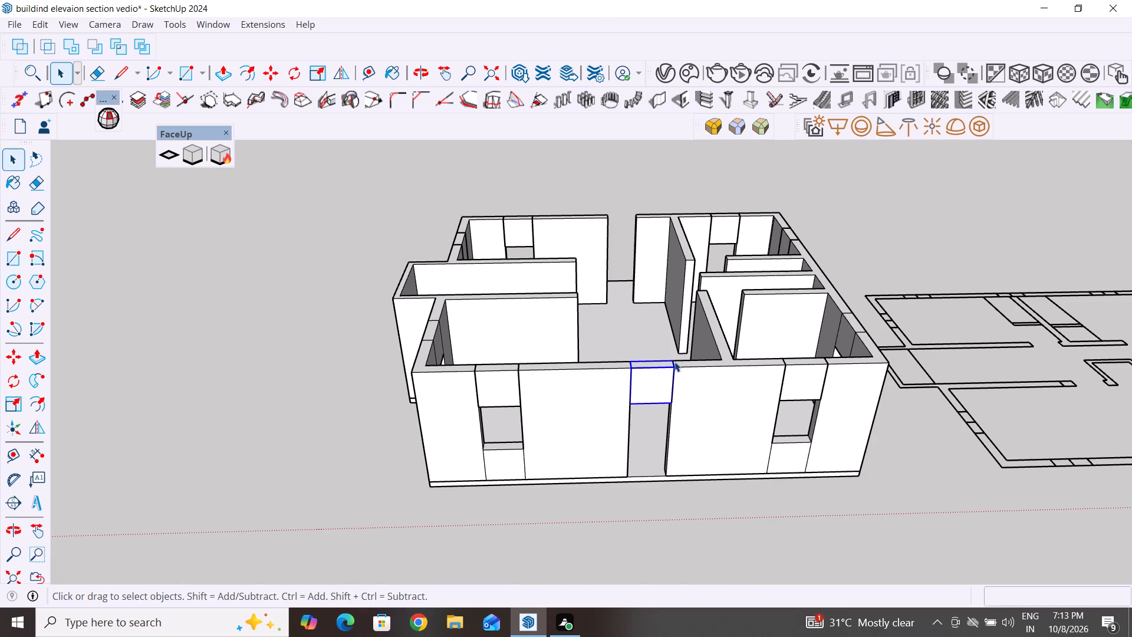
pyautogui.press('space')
# Copy the lintel above the front door 27' 10" across the house to the top of the door opening in the opposite wall.
pyautogui.click(6, 163)
pyautogui.click(206, 276)
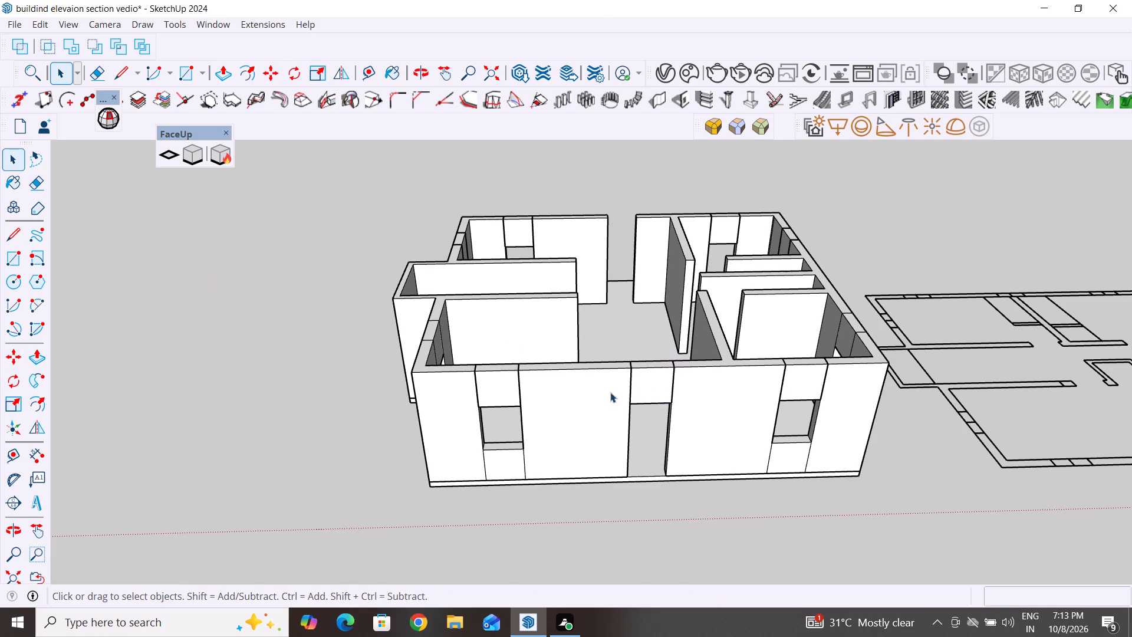
pyautogui.click(640, 385)
pyautogui.press('m')
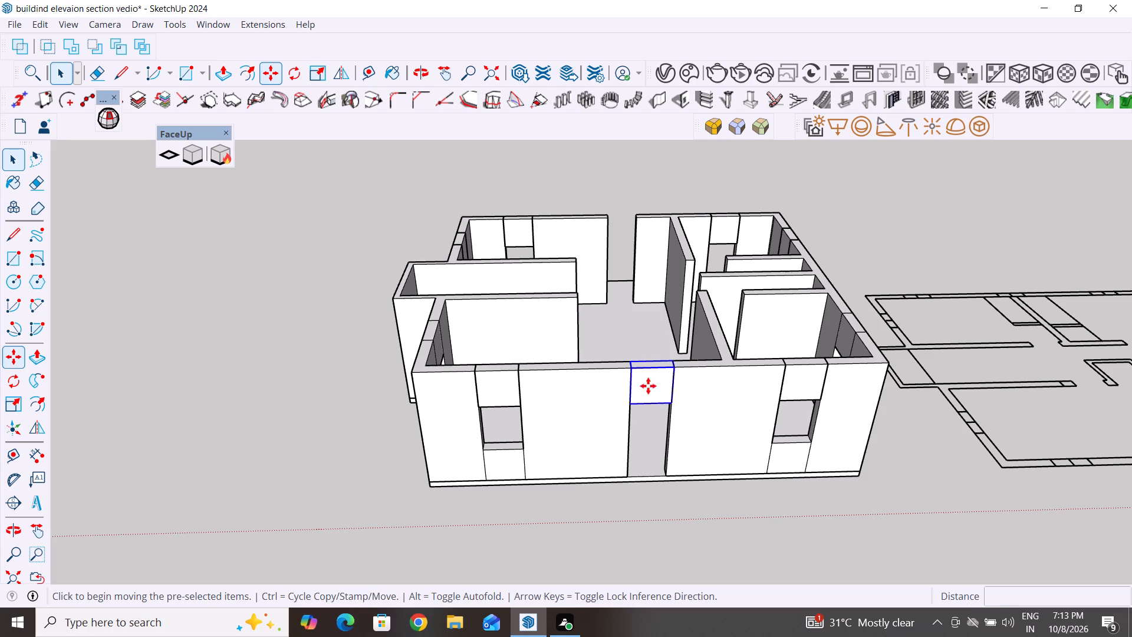
pyautogui.scroll(3, 702, 351)
pyautogui.moveTo(705, 377); pyautogui.dragTo(693, 410, button='middle')
pyautogui.click(655, 395)
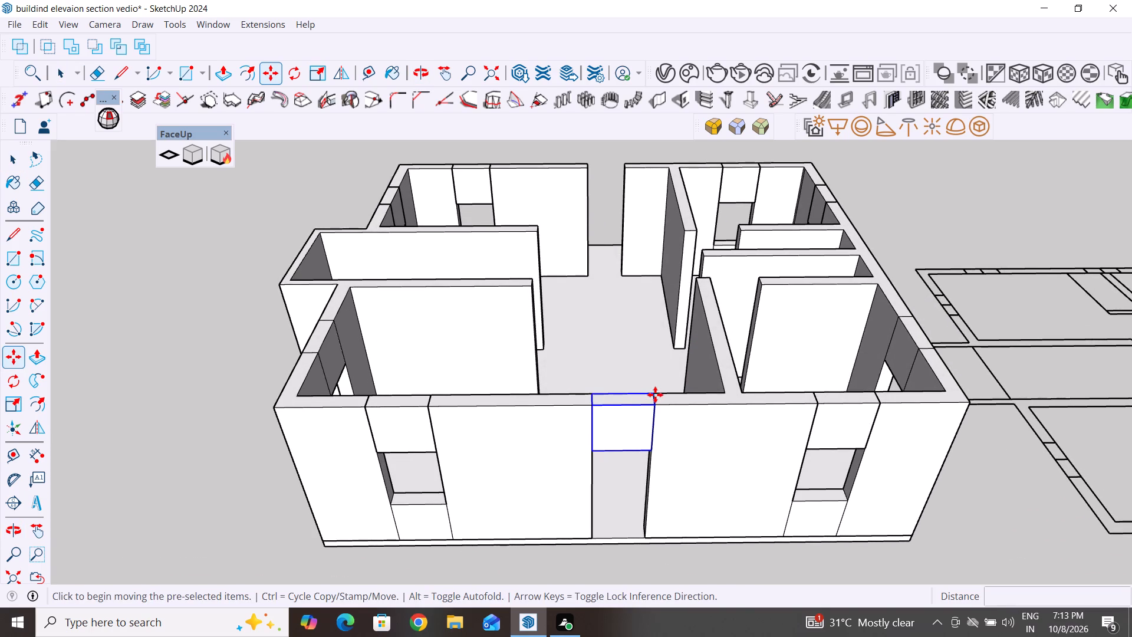
pyautogui.click(625, 170)
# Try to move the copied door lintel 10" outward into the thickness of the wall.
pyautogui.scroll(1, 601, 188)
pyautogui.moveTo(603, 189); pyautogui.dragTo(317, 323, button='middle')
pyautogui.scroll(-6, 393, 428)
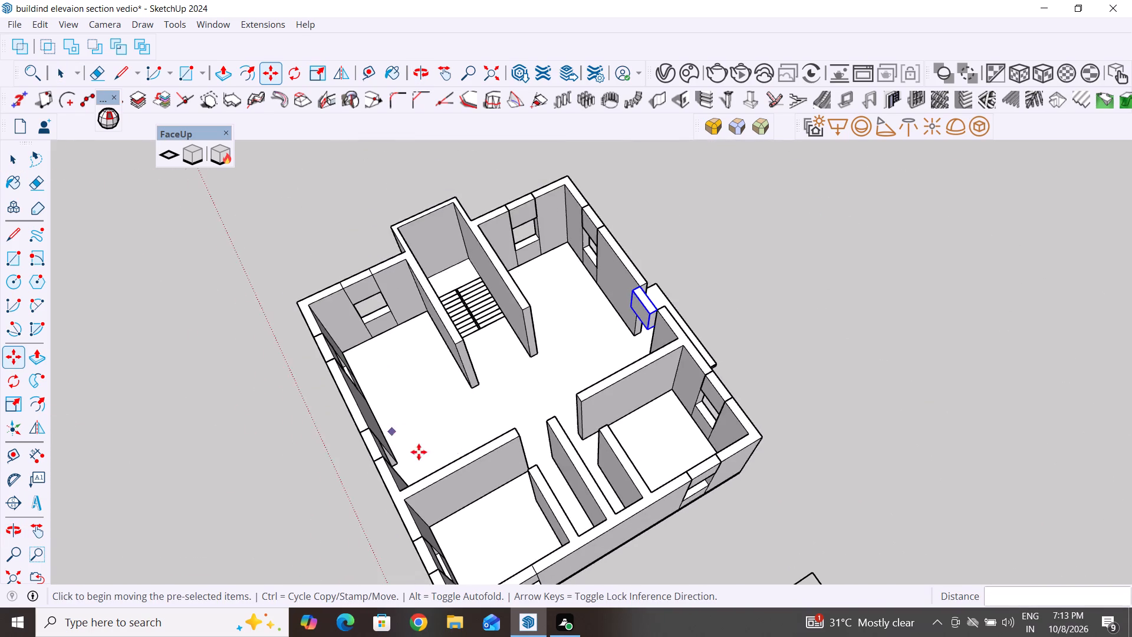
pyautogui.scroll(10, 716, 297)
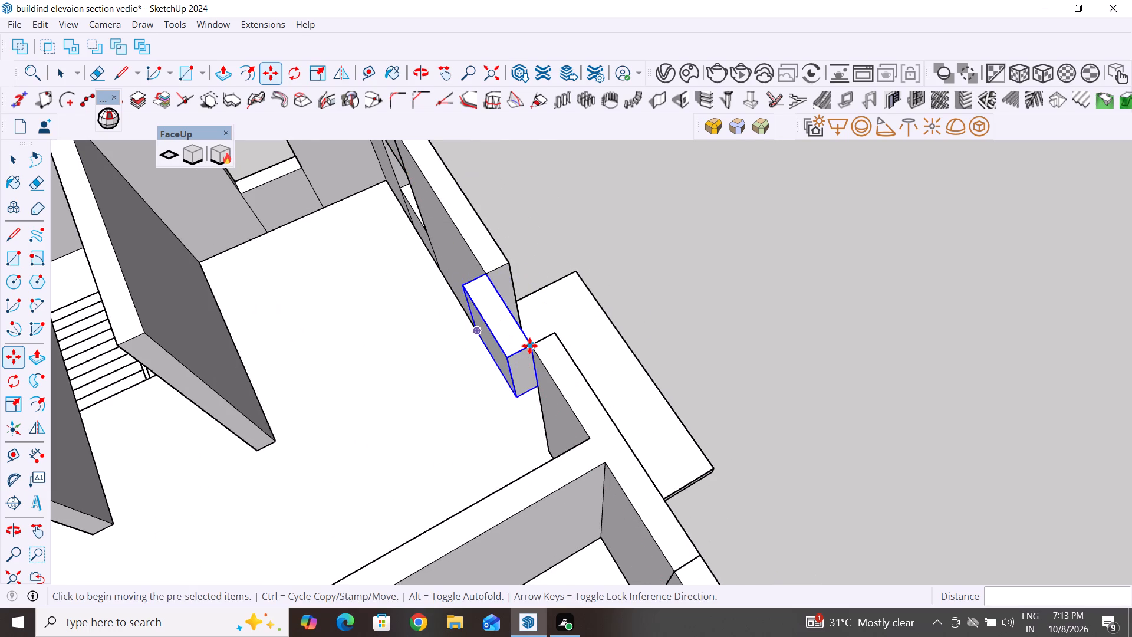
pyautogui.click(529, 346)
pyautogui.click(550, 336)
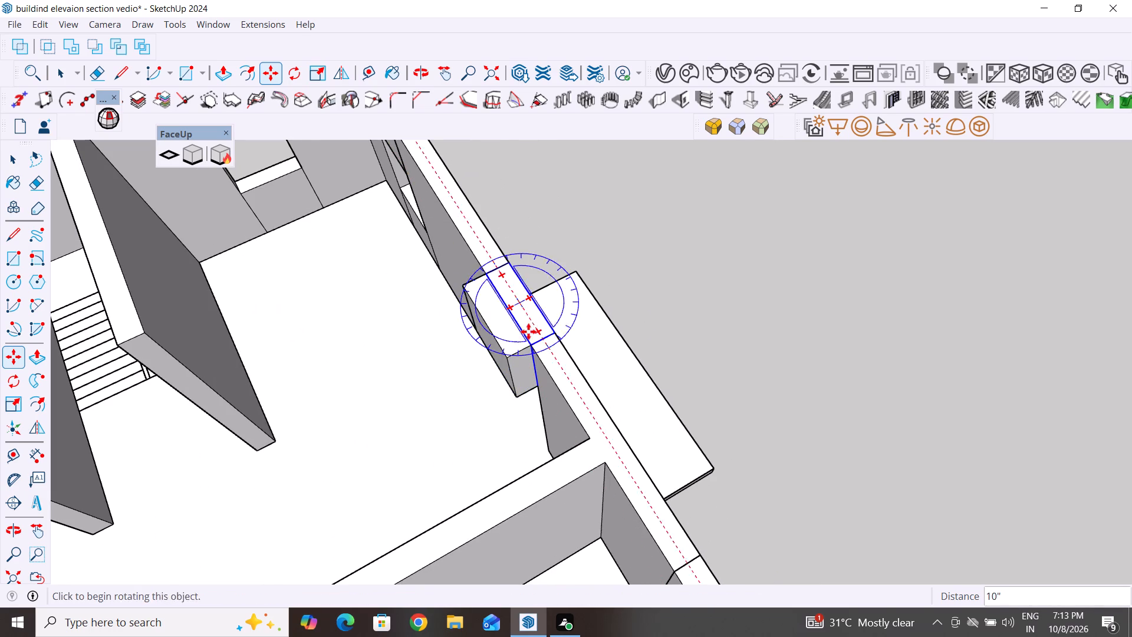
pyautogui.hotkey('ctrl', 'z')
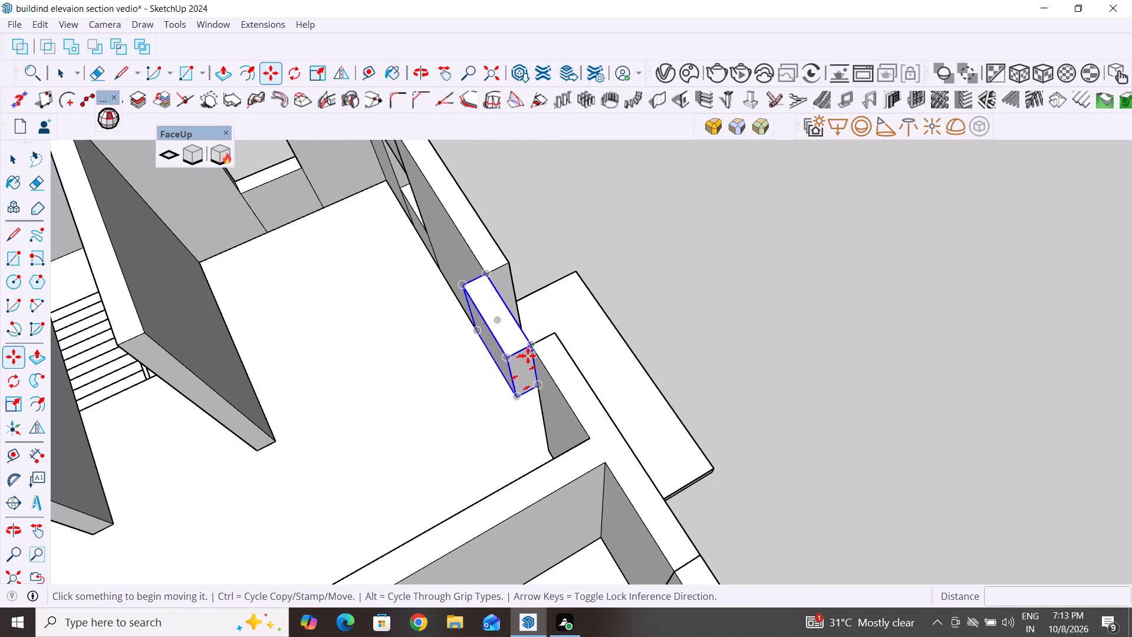
# Move the copied lintel 10" outward from its inner top corner to the outer wall corner, filling the gap above the door opening.
pyautogui.click(534, 343)
pyautogui.click(552, 336)
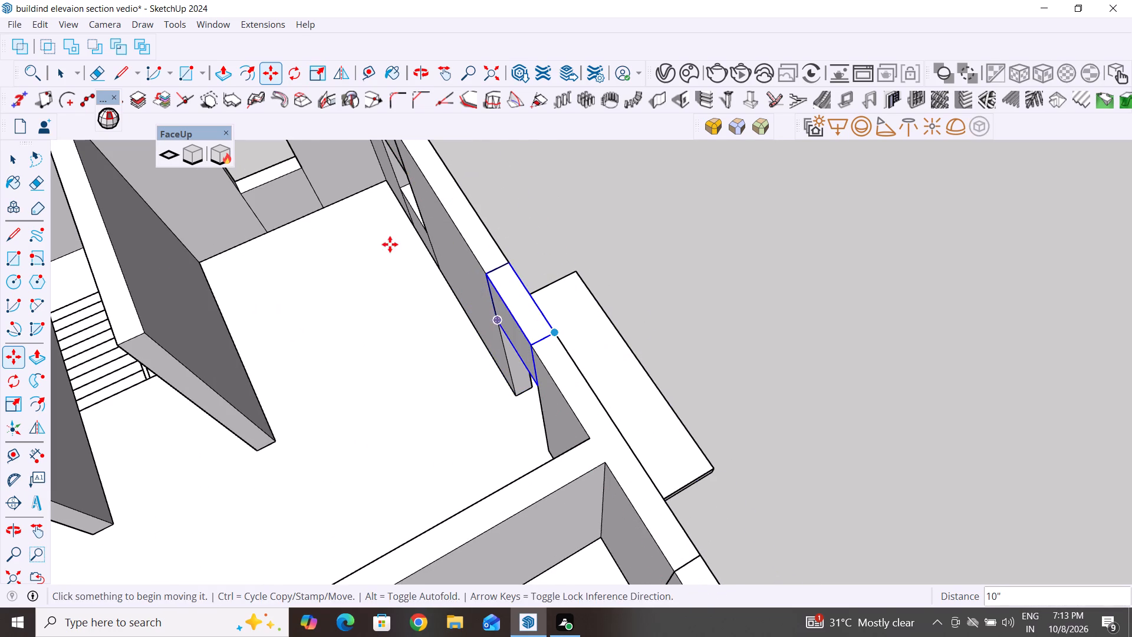
pyautogui.click(9, 160)
pyautogui.click(699, 234)
# Examine the house from several sides, checking both door lintels, the wall openings and the neighbouring floor plans.
pyautogui.scroll(-12, 825, 301)
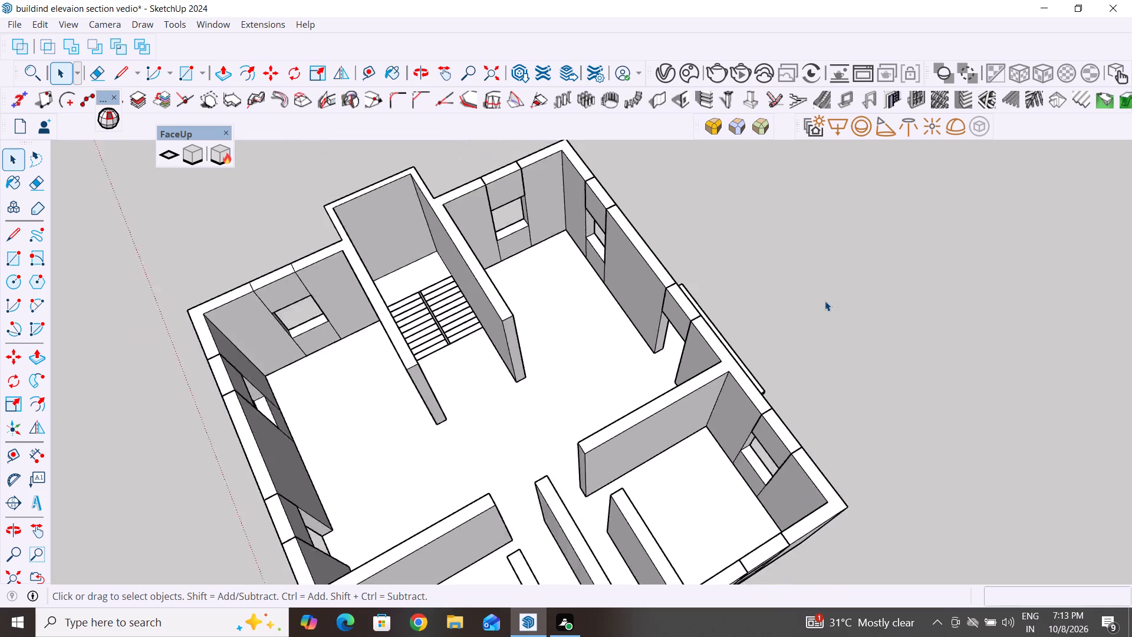
pyautogui.scroll(-10, 825, 301)
pyautogui.moveTo(723, 423); pyautogui.dragTo(973, 331, button='middle')
pyautogui.scroll(4, 705, 369)
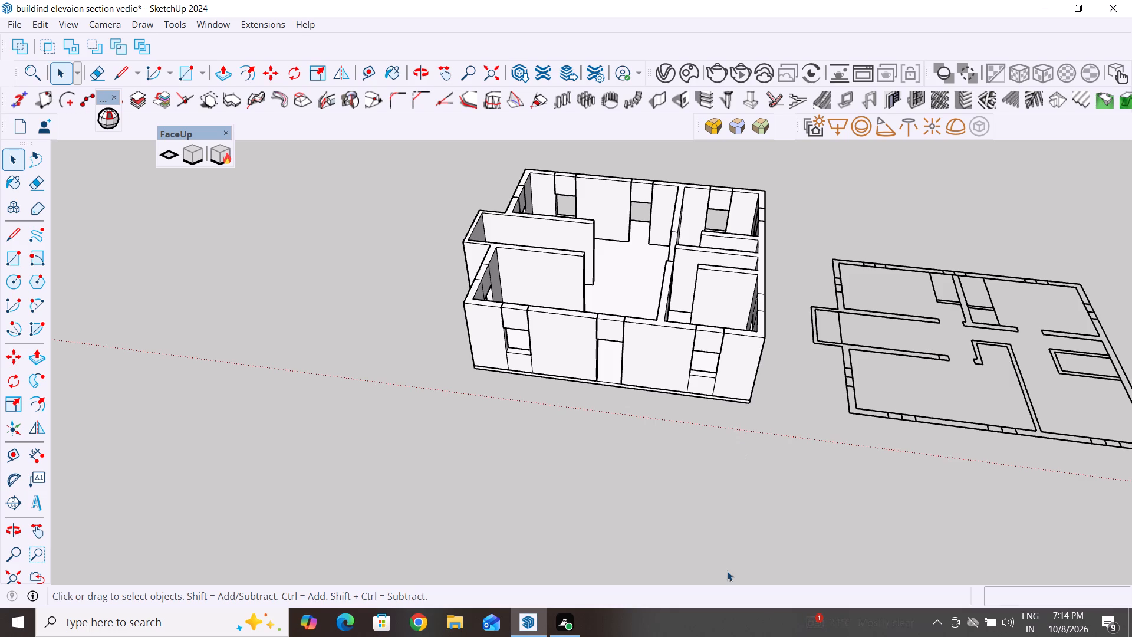
pyautogui.scroll(-6, 495, 373)
pyautogui.moveTo(478, 469); pyautogui.dragTo(638, 475, button='middle')
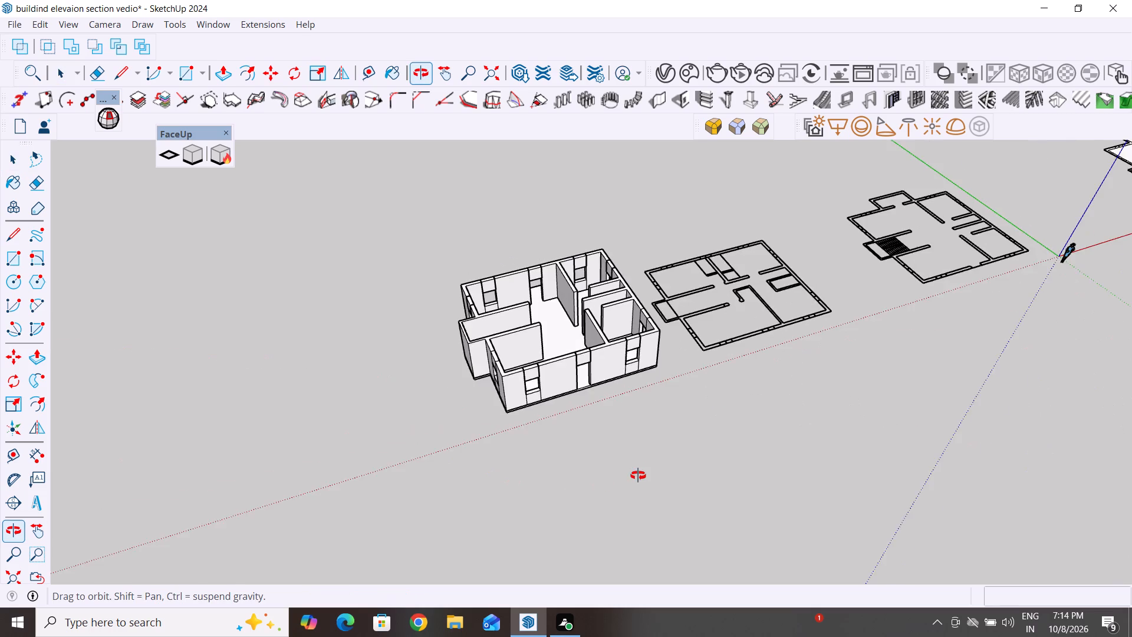
pyautogui.moveTo(638, 475); pyautogui.dragTo(638, 472, button='middle')
pyautogui.scroll(4, 715, 249)
pyautogui.moveTo(584, 461); pyautogui.dragTo(516, 347, button='middle')
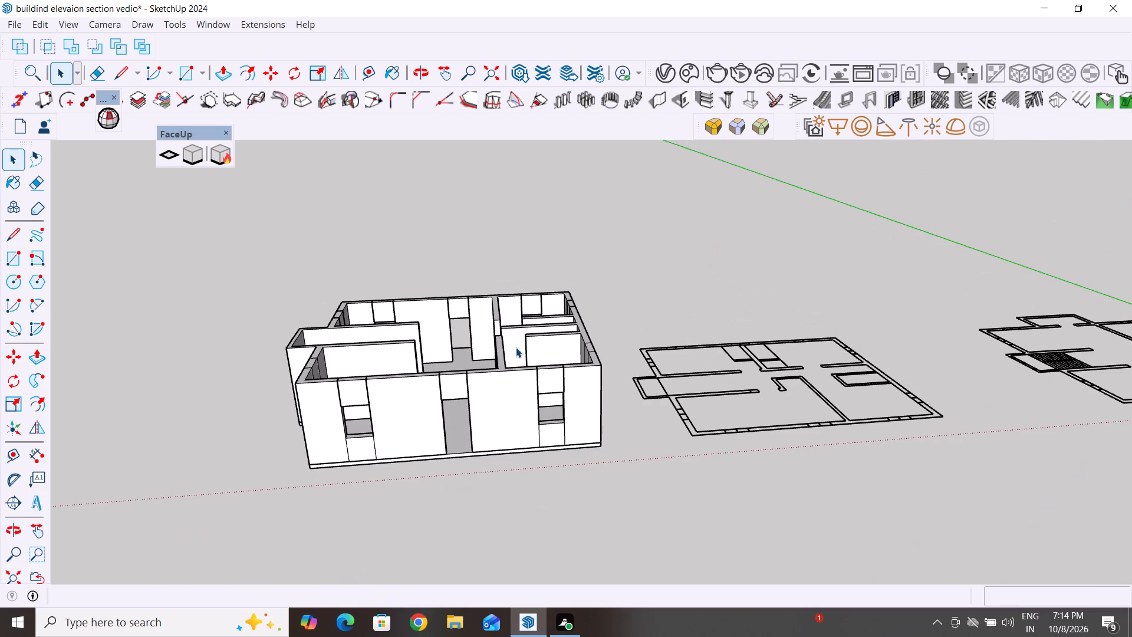
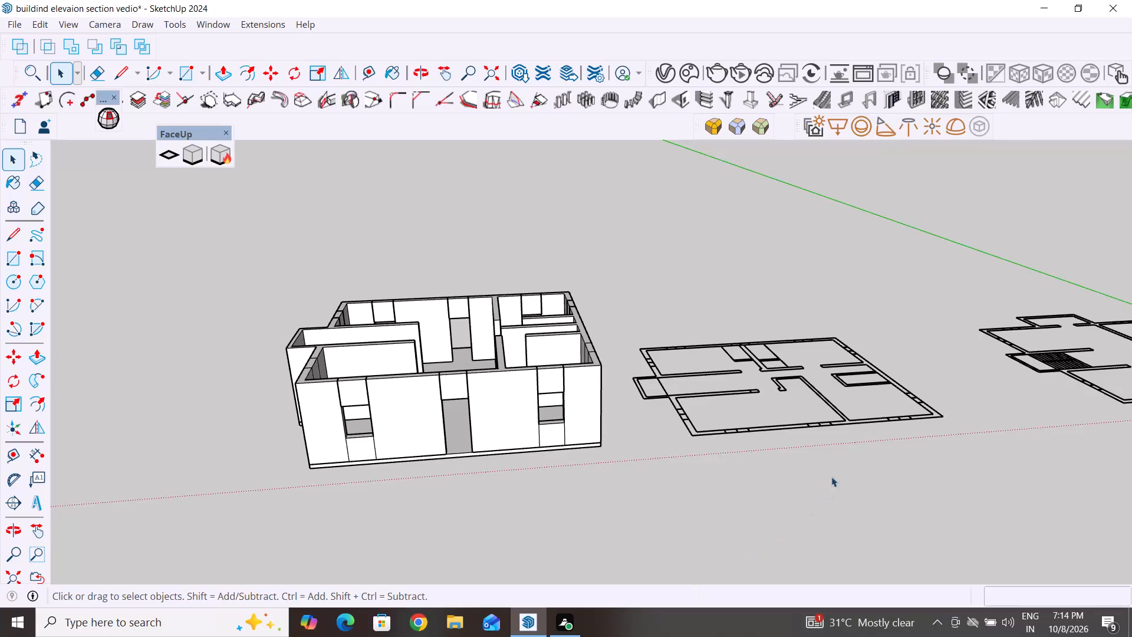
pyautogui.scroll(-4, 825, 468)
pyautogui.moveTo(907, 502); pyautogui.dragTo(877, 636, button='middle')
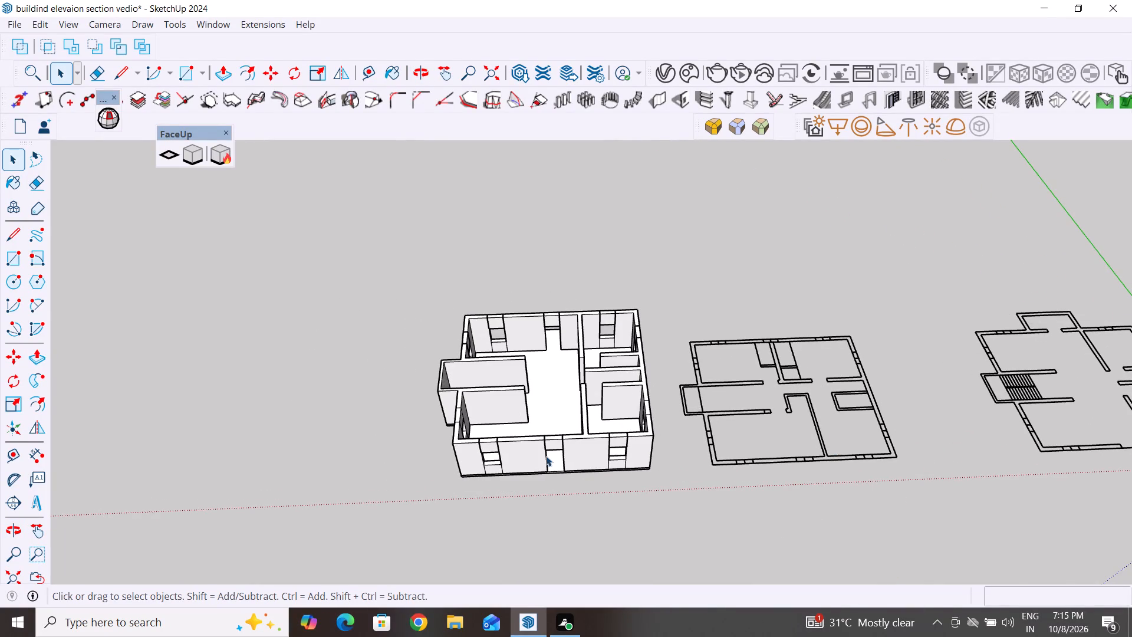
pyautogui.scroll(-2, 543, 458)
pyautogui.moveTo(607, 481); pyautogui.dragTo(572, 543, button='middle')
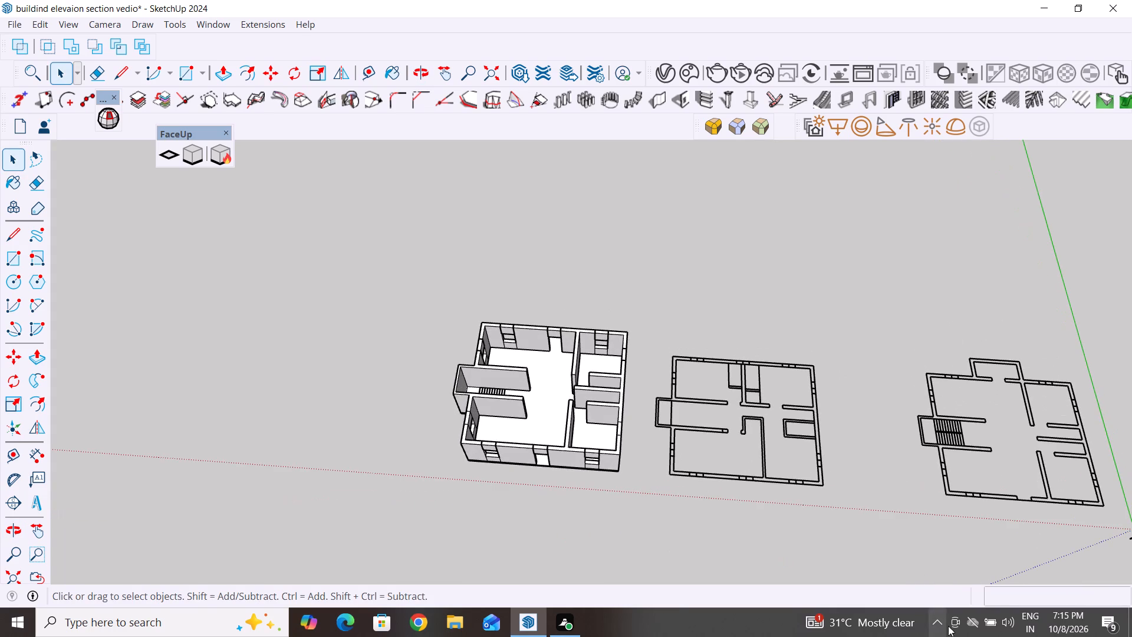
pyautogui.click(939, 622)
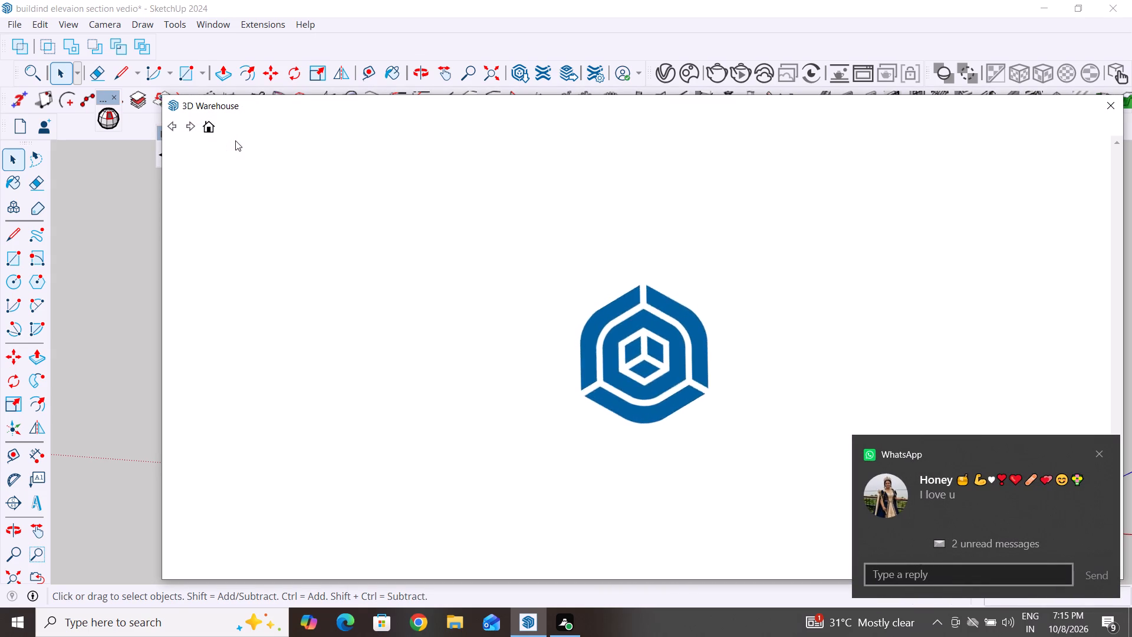
# Dismiss the message notification and search 3D Warehouse for "sofa set".
pyautogui.click(1099, 452)
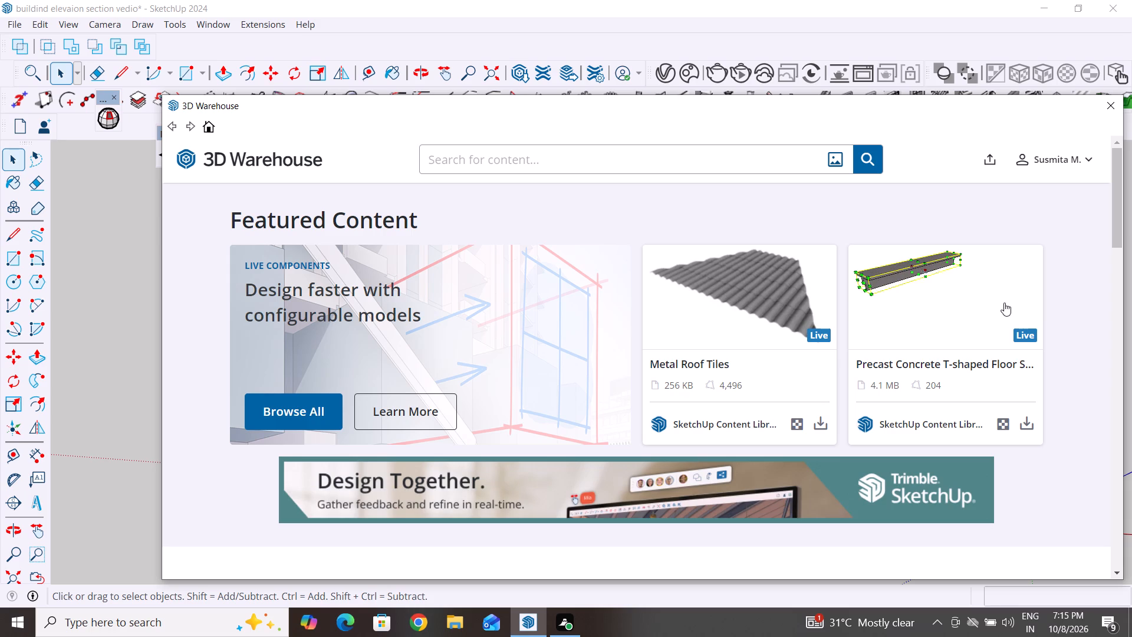
pyautogui.click(564, 156)
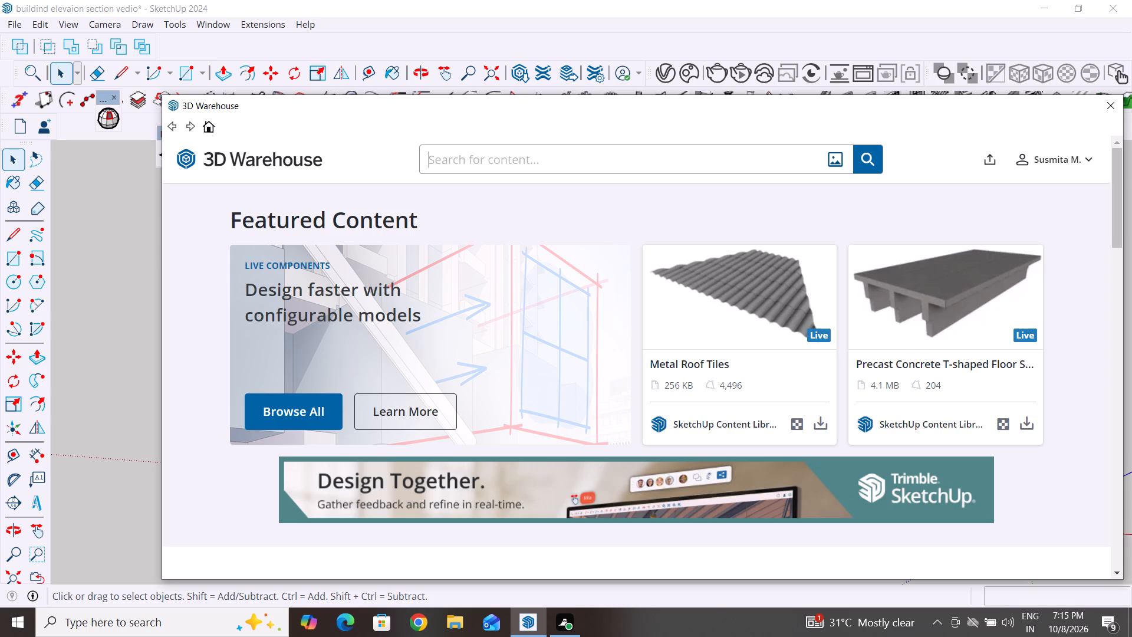
pyautogui.write('sofa set')
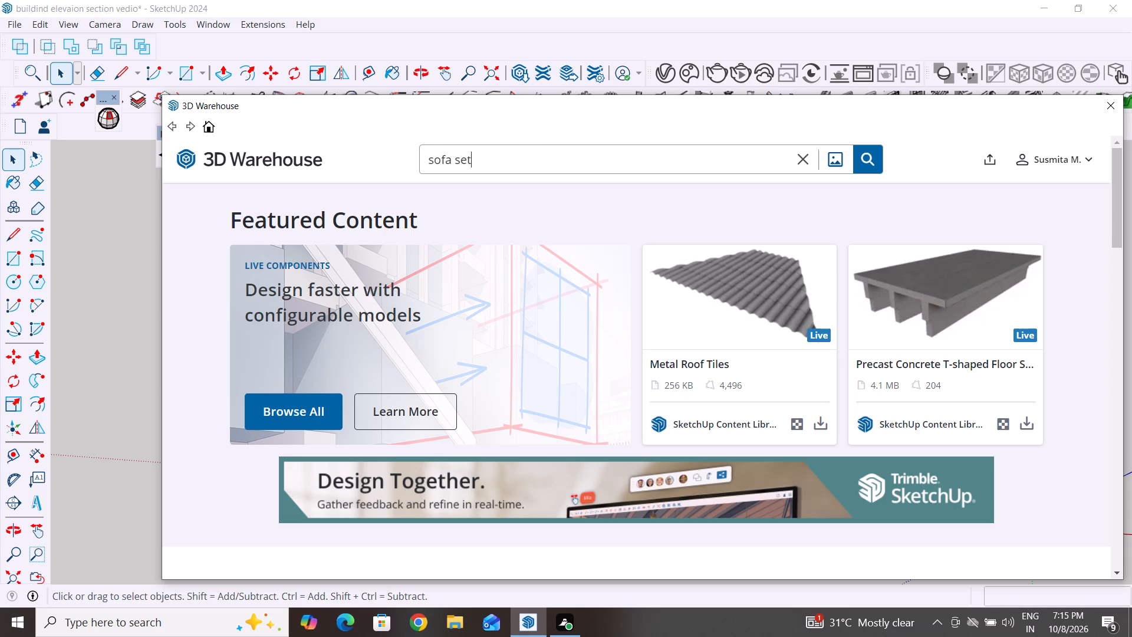
pyautogui.press('Return')
pyautogui.click(872, 163)
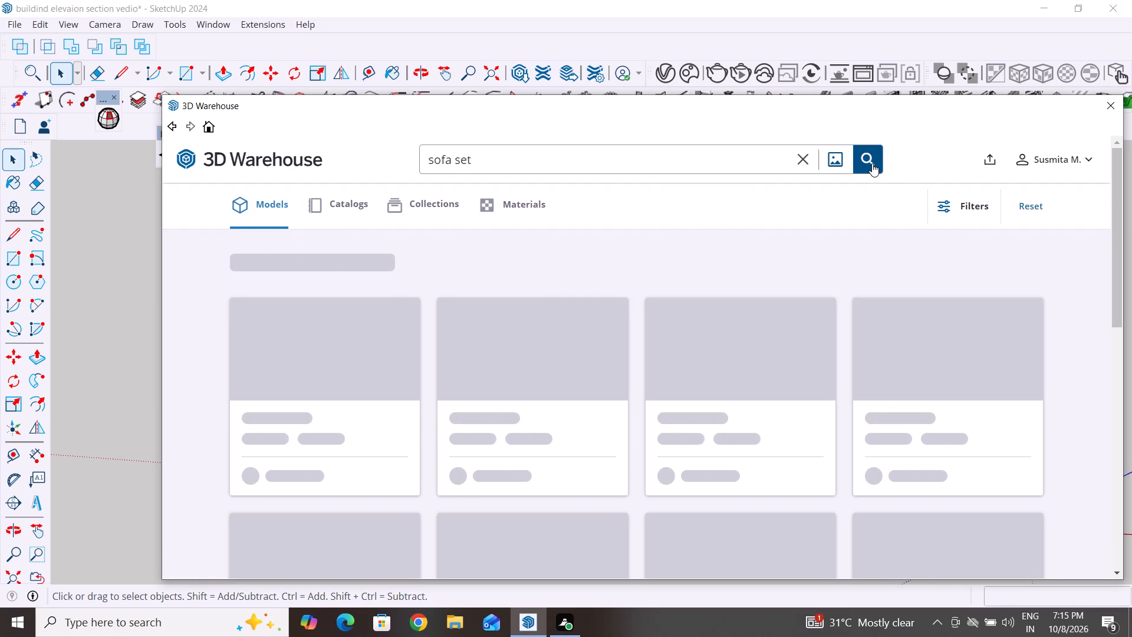
# Browse the sofa set models in the search results, comparing their styles and file sizes for one that suits the house.
pyautogui.scroll(-3, 639, 350)
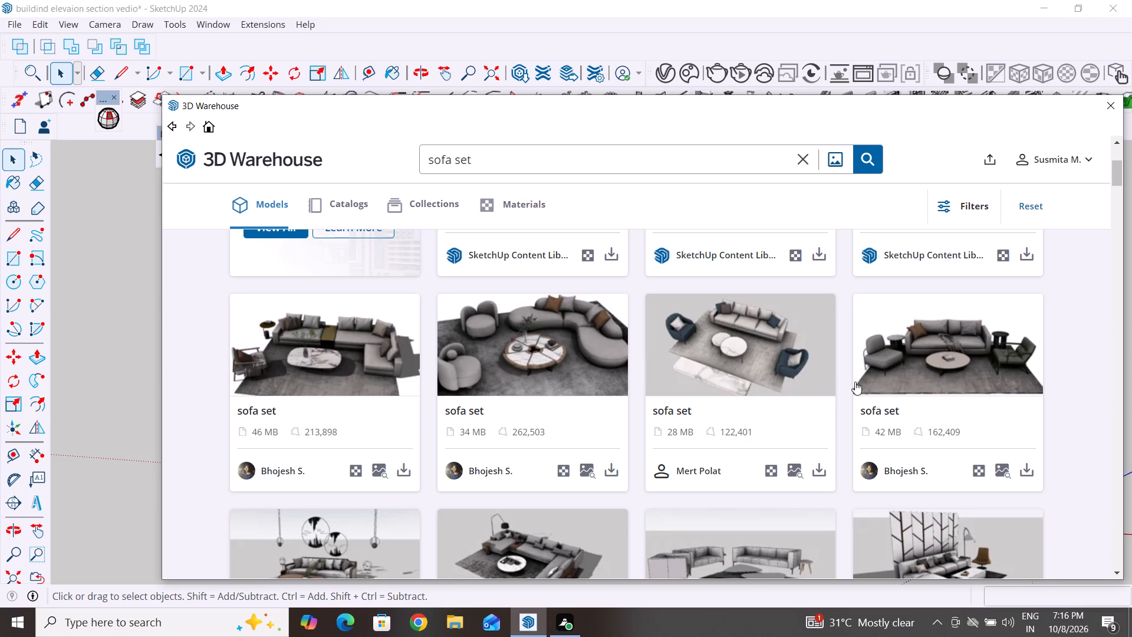
pyautogui.scroll(-2, 853, 379)
pyautogui.scroll(3, 847, 441)
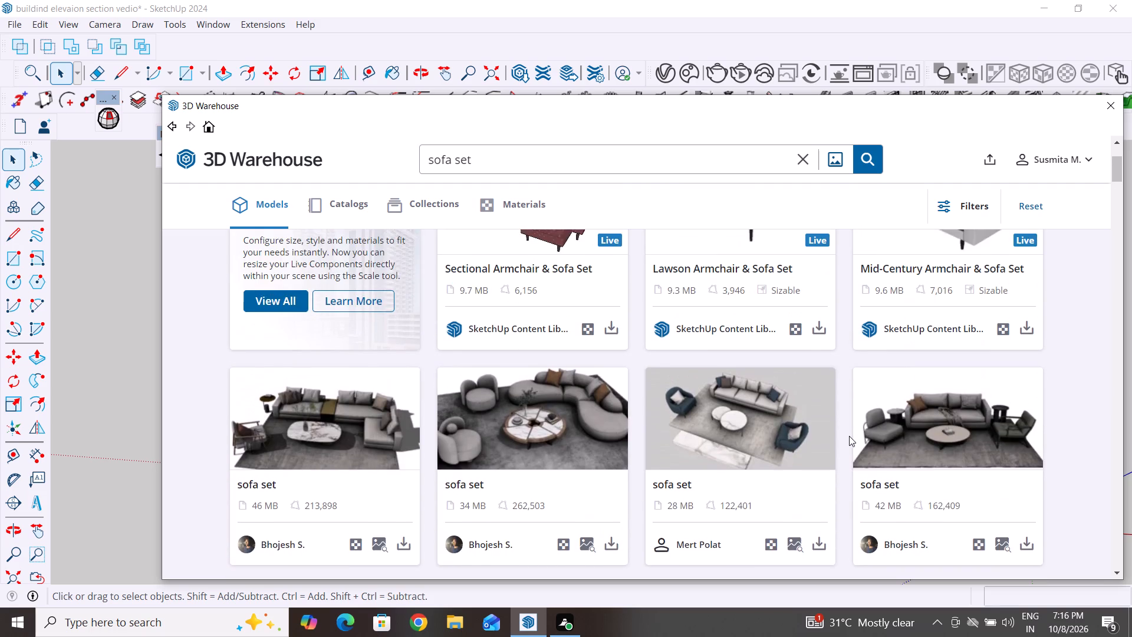
pyautogui.scroll(-1, 849, 436)
pyautogui.scroll(3, 849, 436)
pyautogui.scroll(-1, 849, 436)
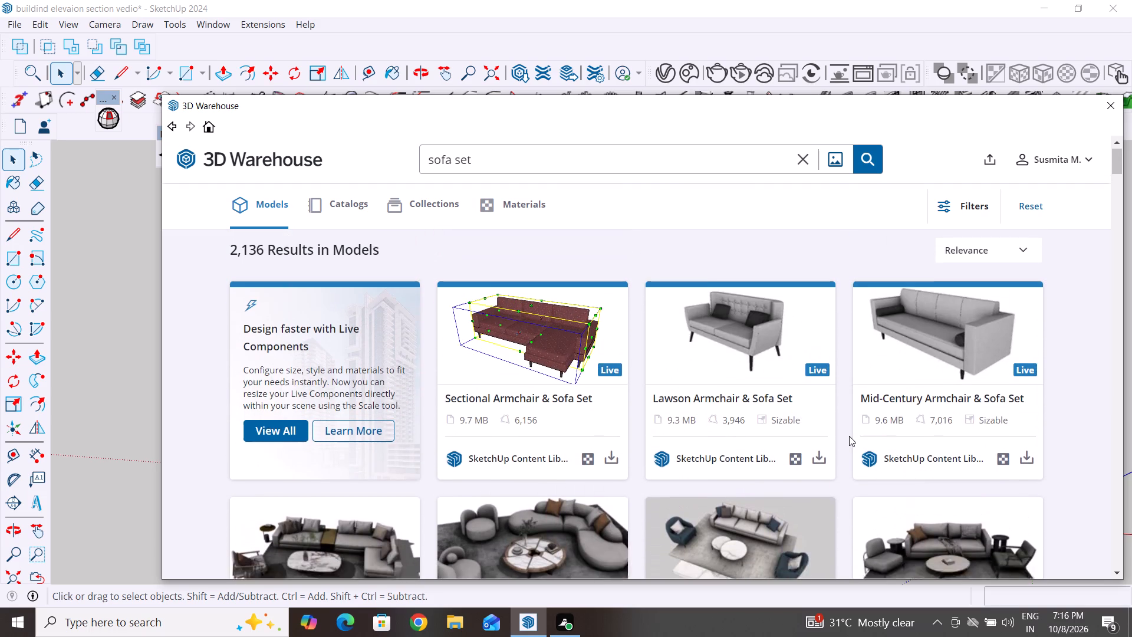
pyautogui.scroll(-2, 849, 436)
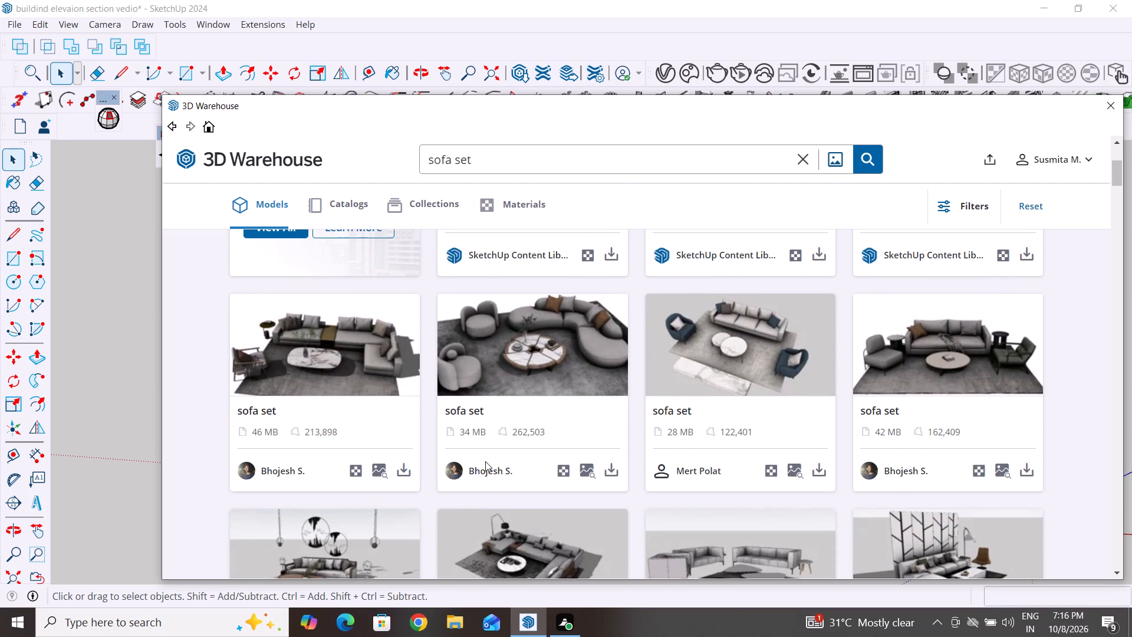
pyautogui.scroll(-2, 649, 431)
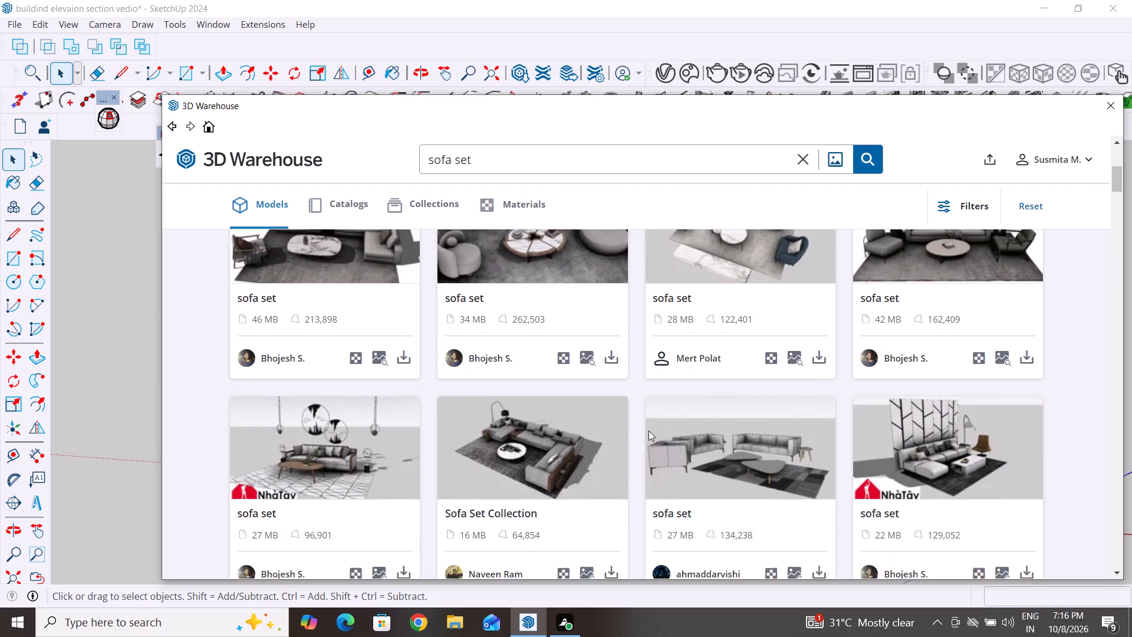
pyautogui.scroll(-2, 650, 415)
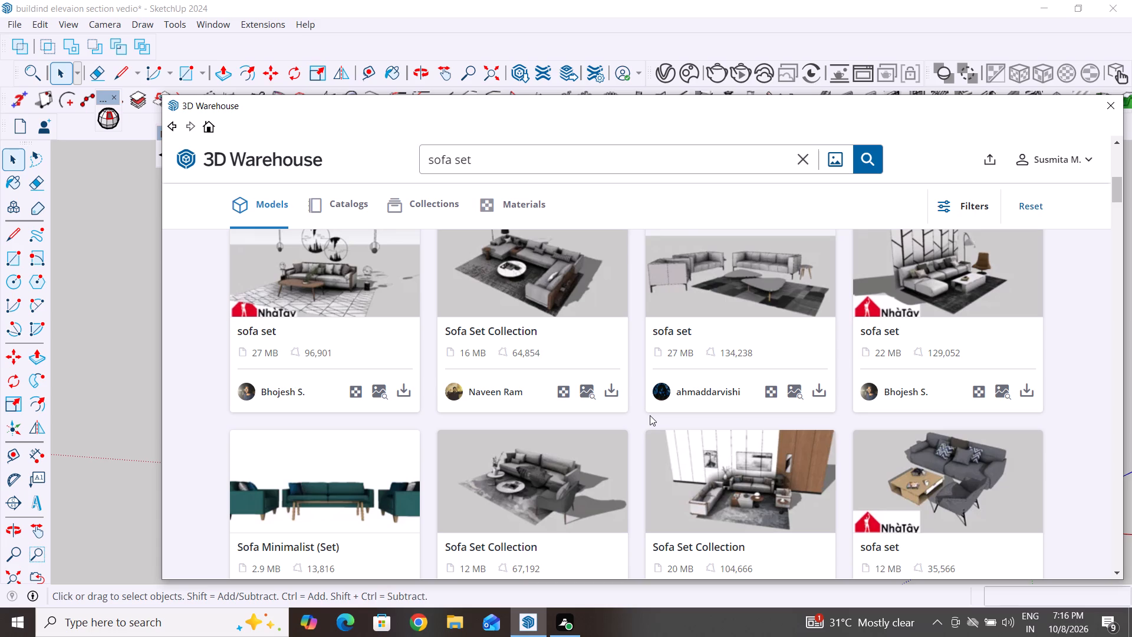
pyautogui.scroll(-4, 968, 462)
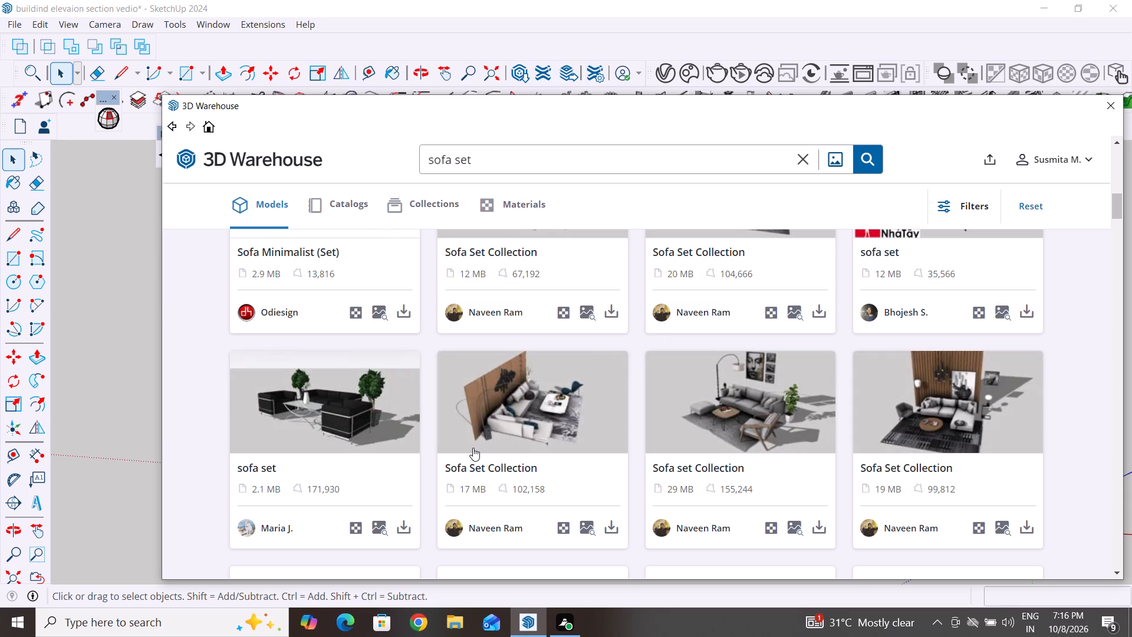
pyautogui.scroll(-4, 473, 448)
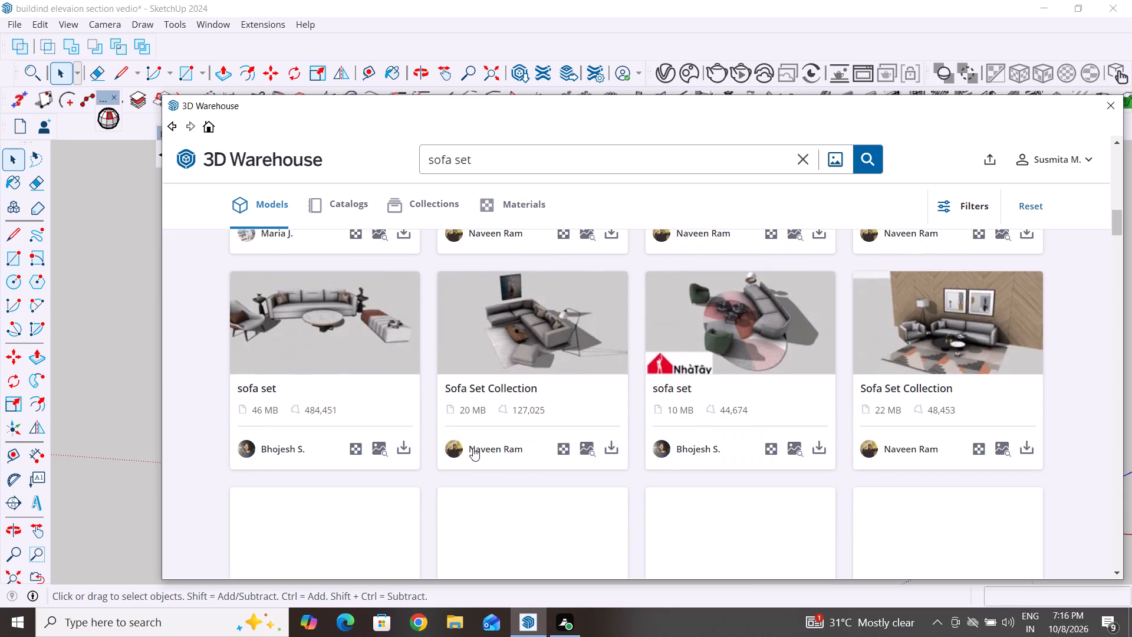
pyautogui.scroll(1, 473, 448)
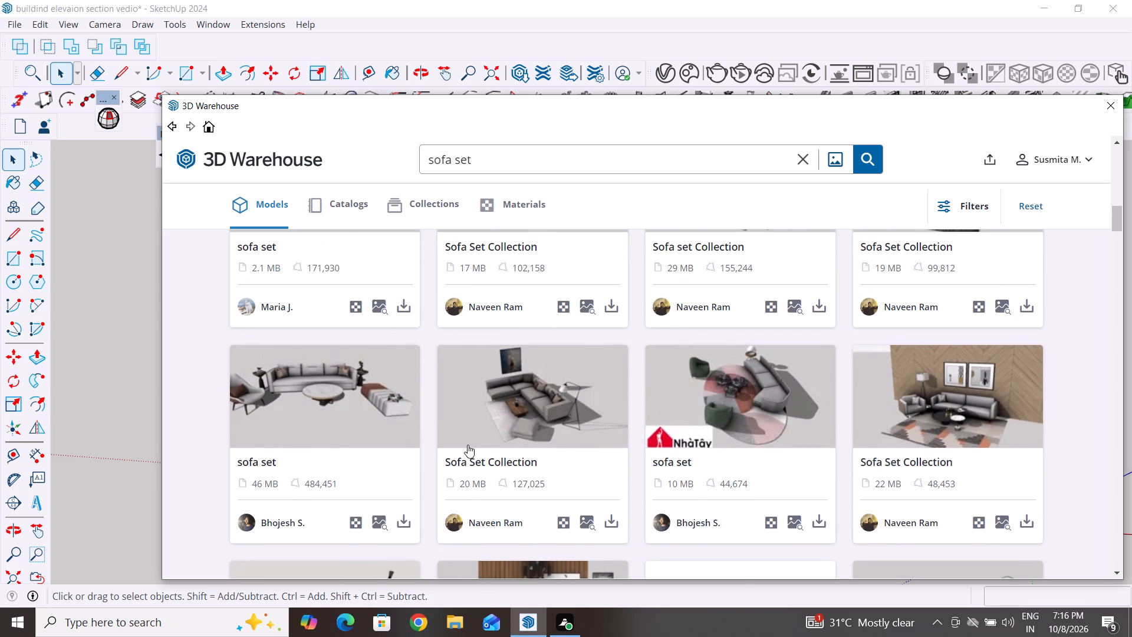
pyautogui.scroll(-3, 468, 445)
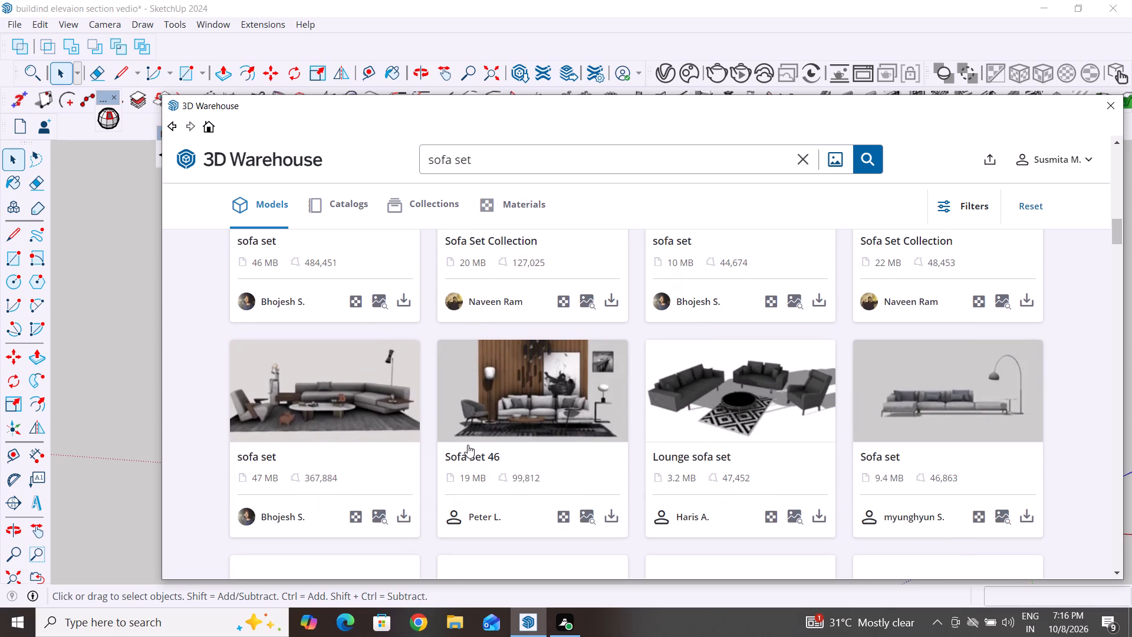
pyautogui.scroll(-2, 468, 445)
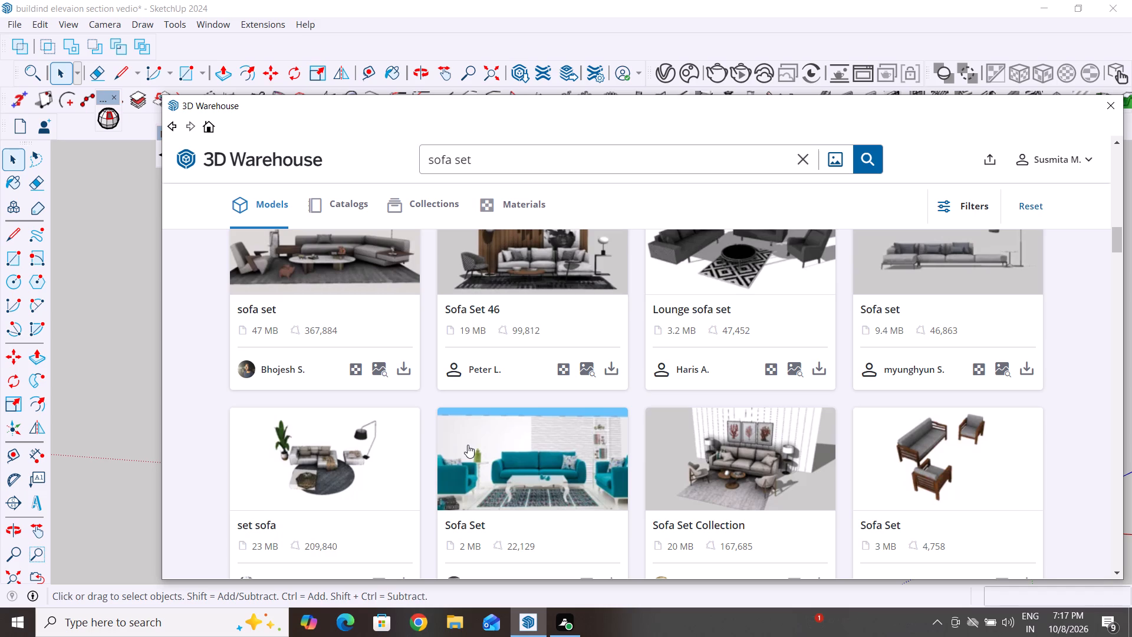
pyautogui.scroll(-4, 522, 443)
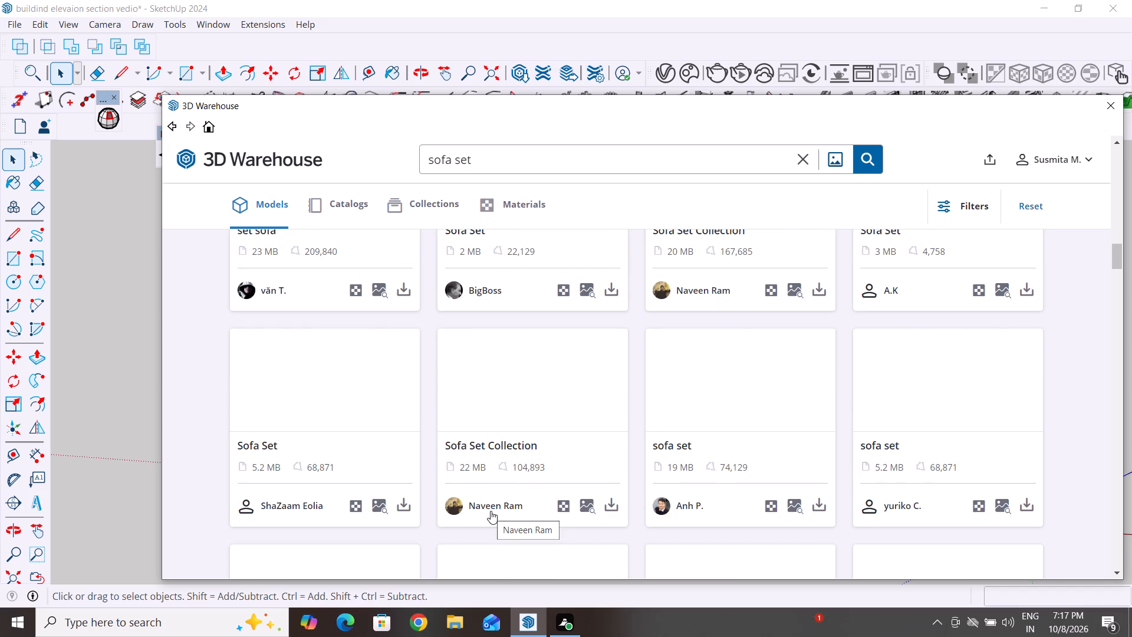
pyautogui.scroll(-2, 491, 511)
pyautogui.scroll(2, 490, 511)
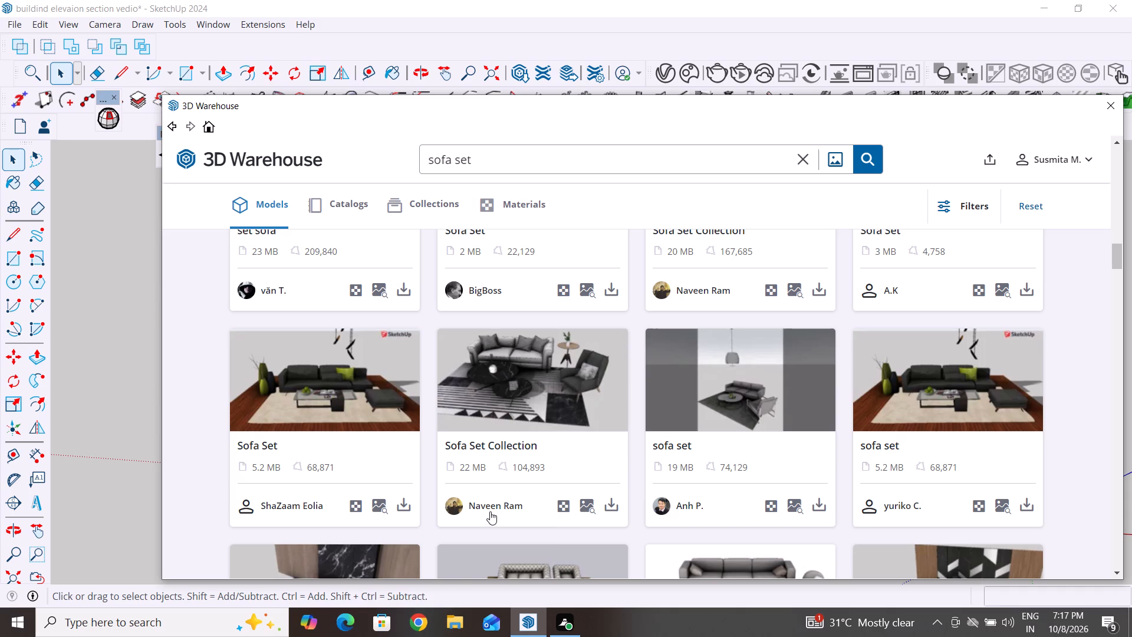
pyautogui.scroll(-2, 490, 511)
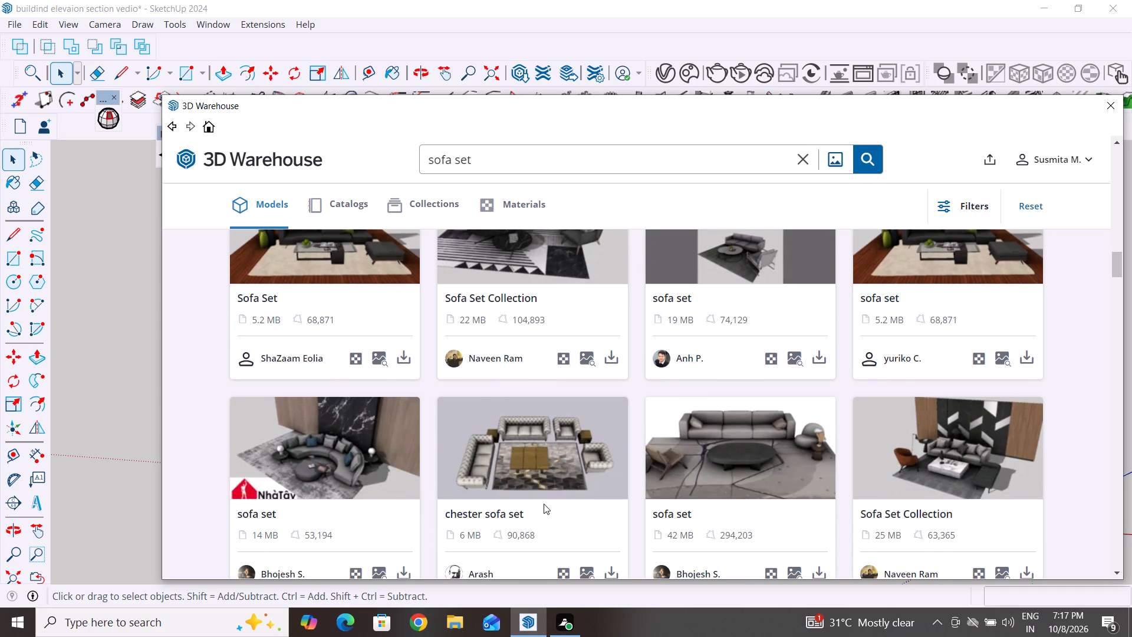
pyautogui.scroll(-4, 551, 484)
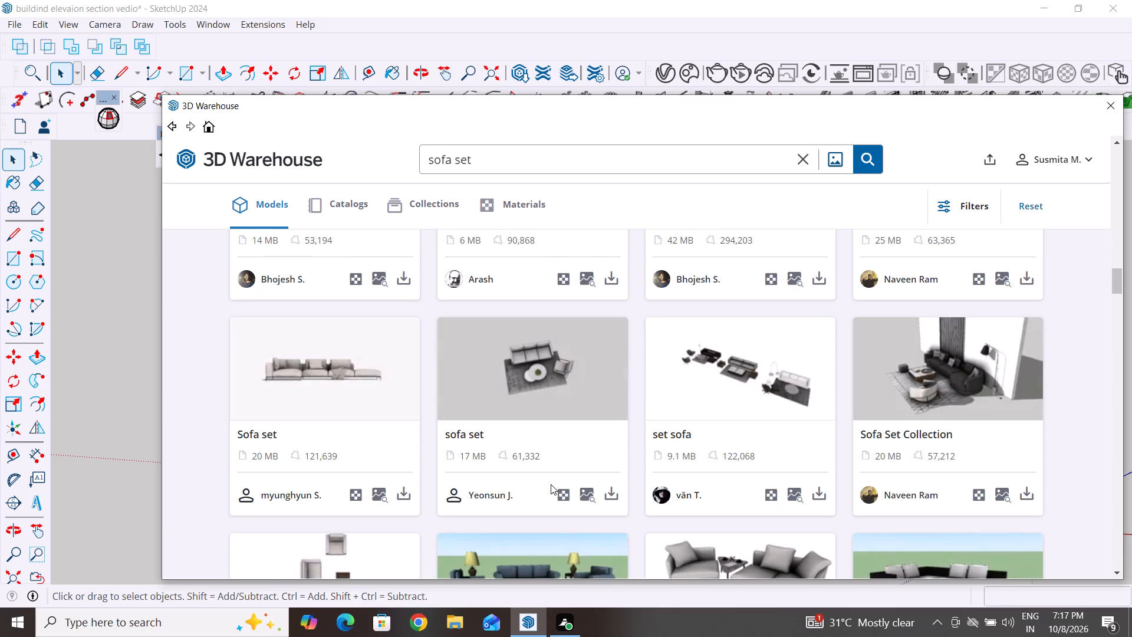
pyautogui.scroll(7, 551, 484)
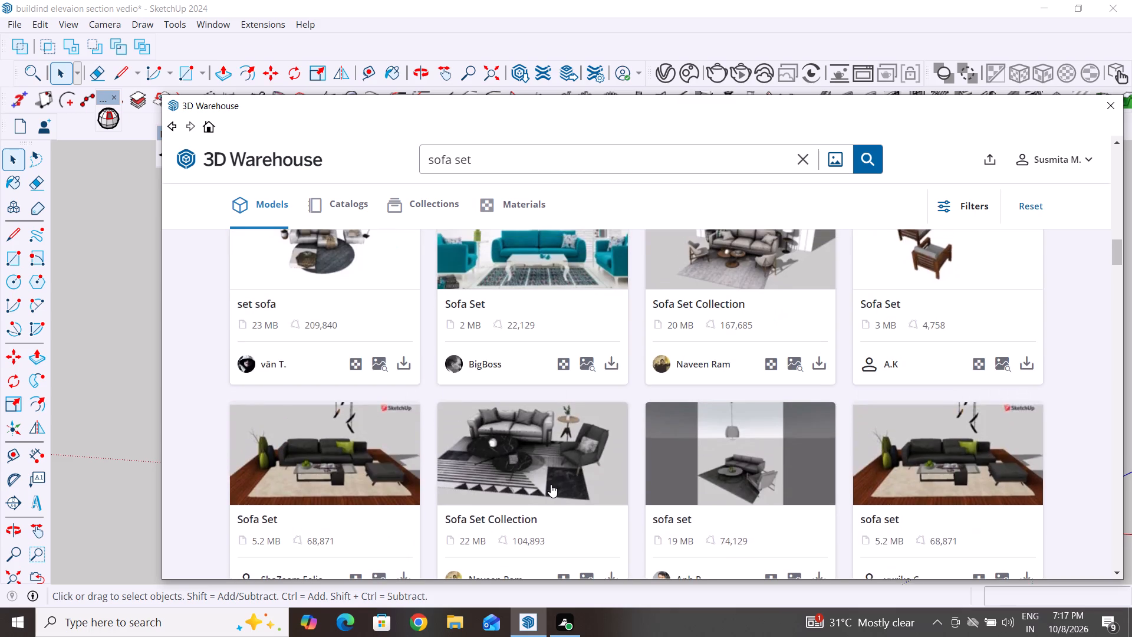
pyautogui.scroll(5, 551, 484)
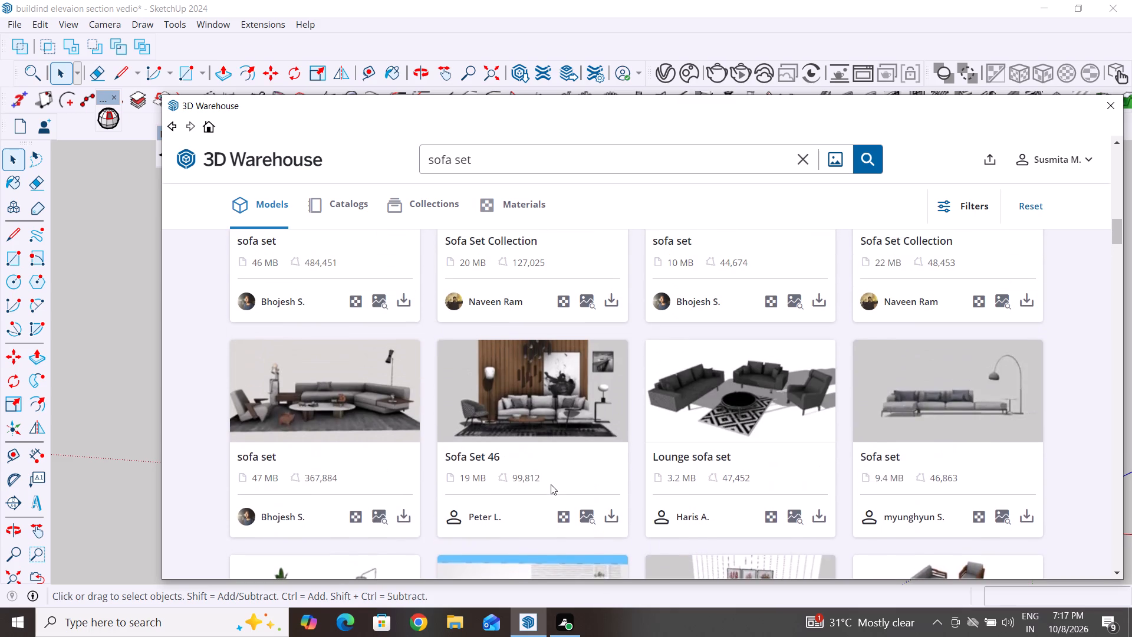
pyautogui.scroll(4, 551, 484)
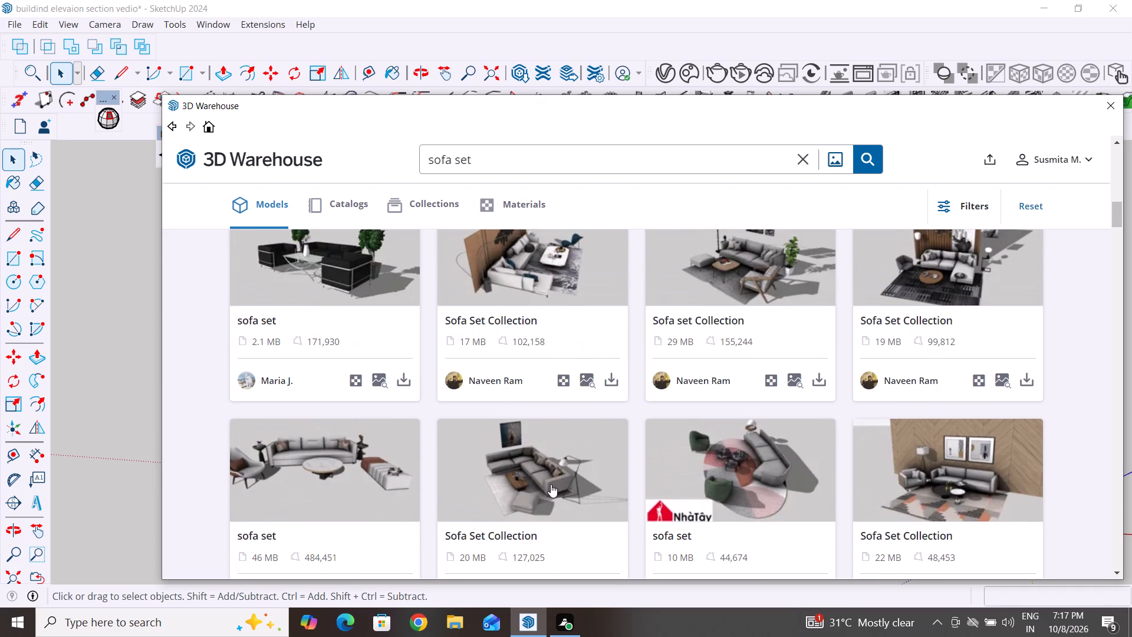
pyautogui.scroll(4, 637, 475)
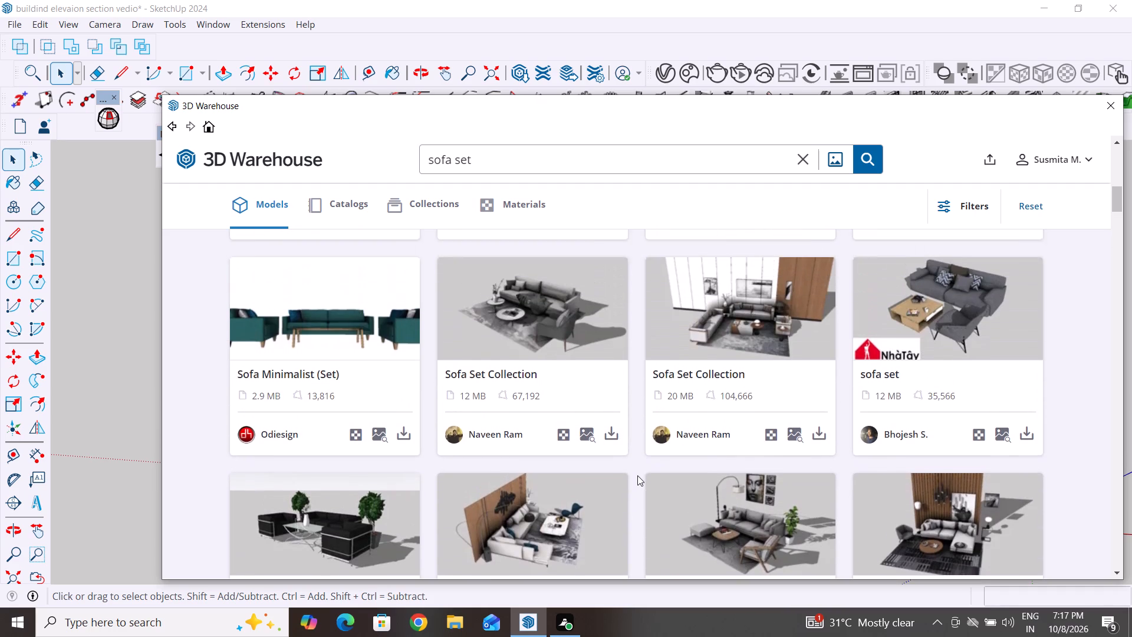
pyautogui.scroll(4, 637, 475)
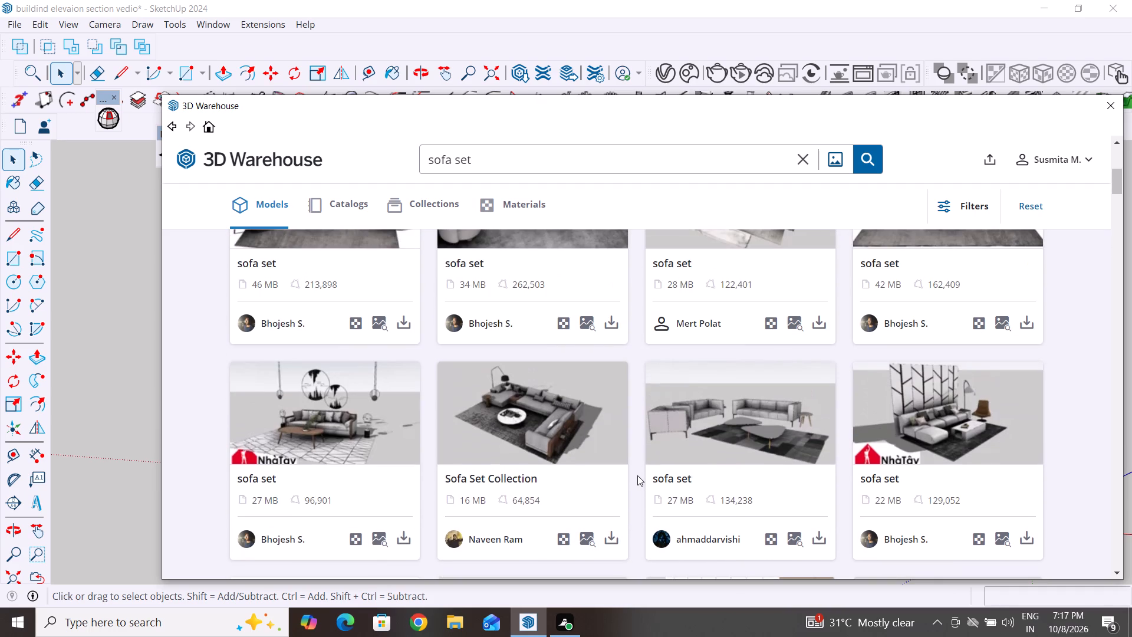
pyautogui.scroll(3, 883, 521)
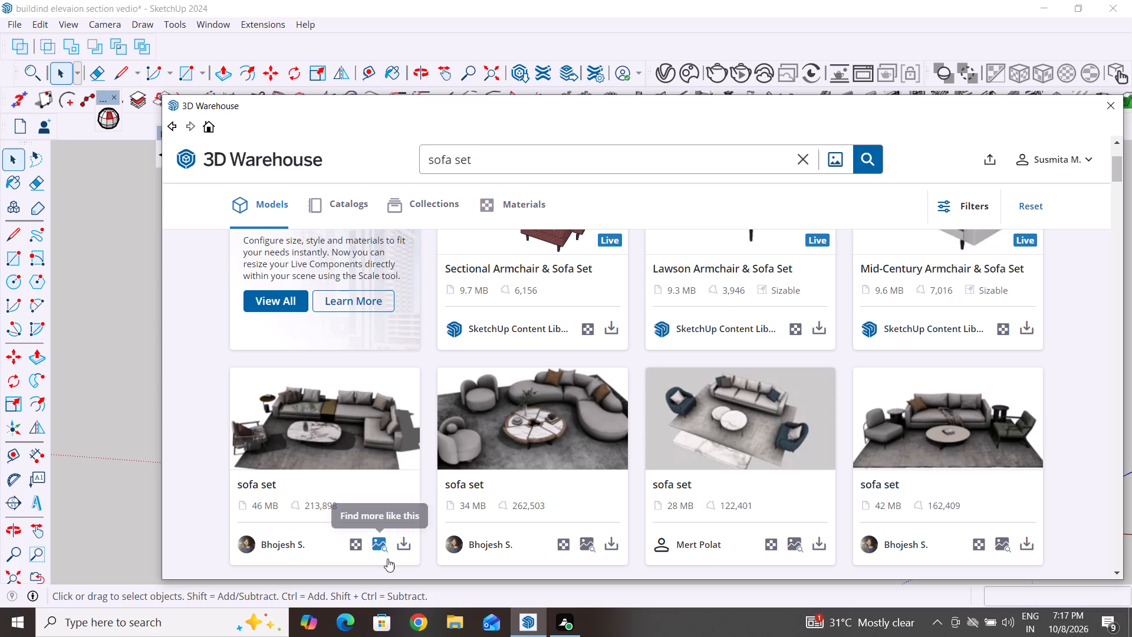
# Download the 46 MB "sofa set" with the grey corner sofa and marble coffee table directly into the model.
pyautogui.click(404, 549)
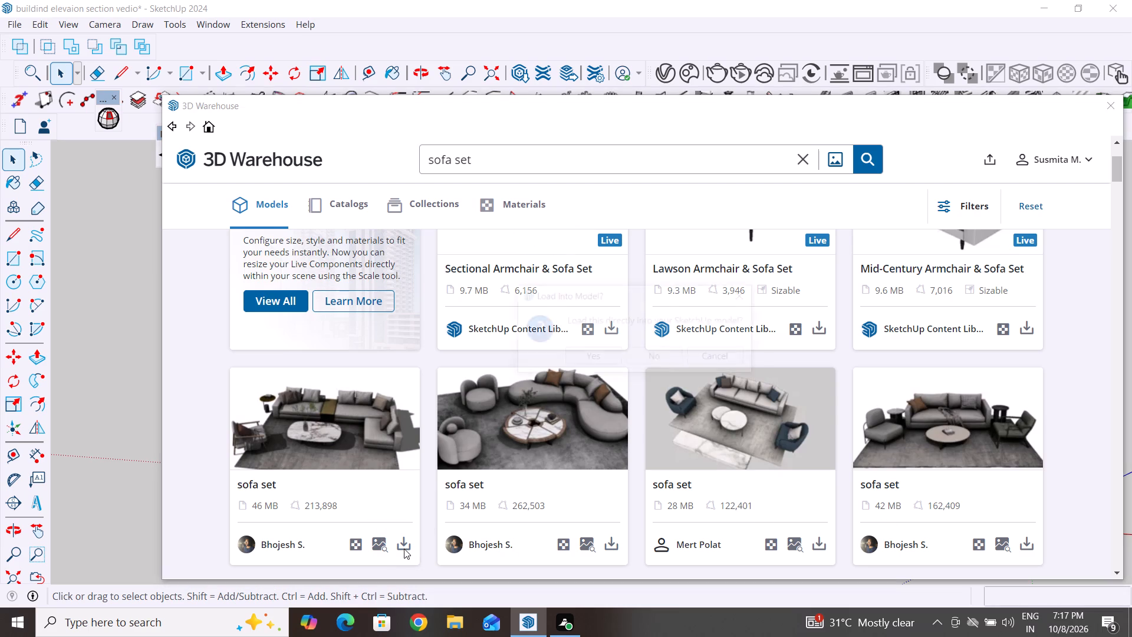
pyautogui.click(596, 357)
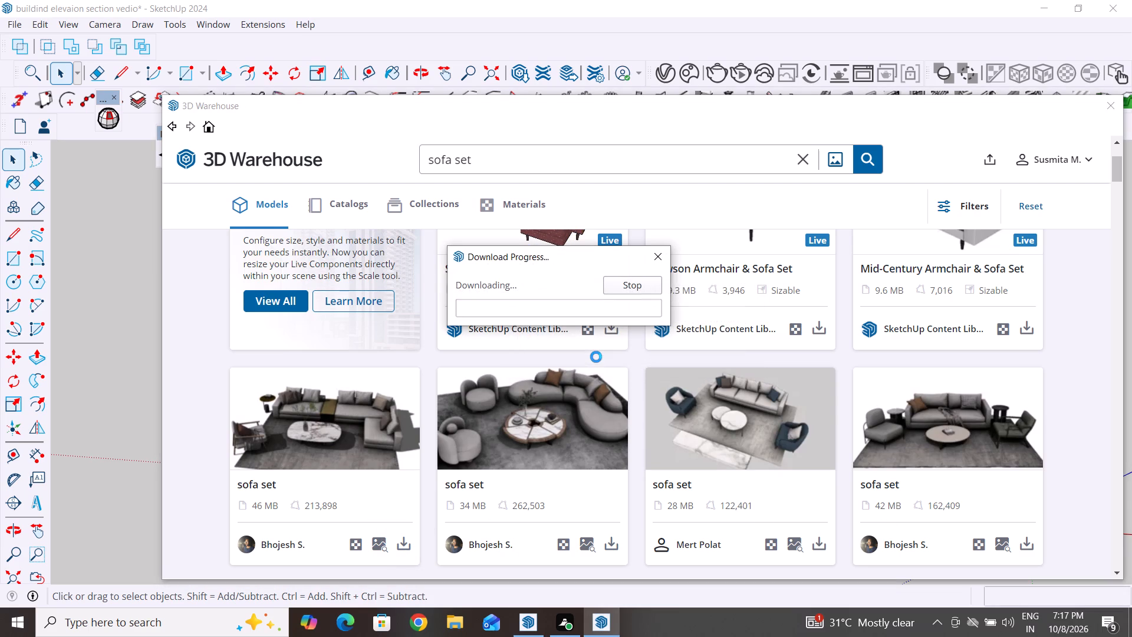
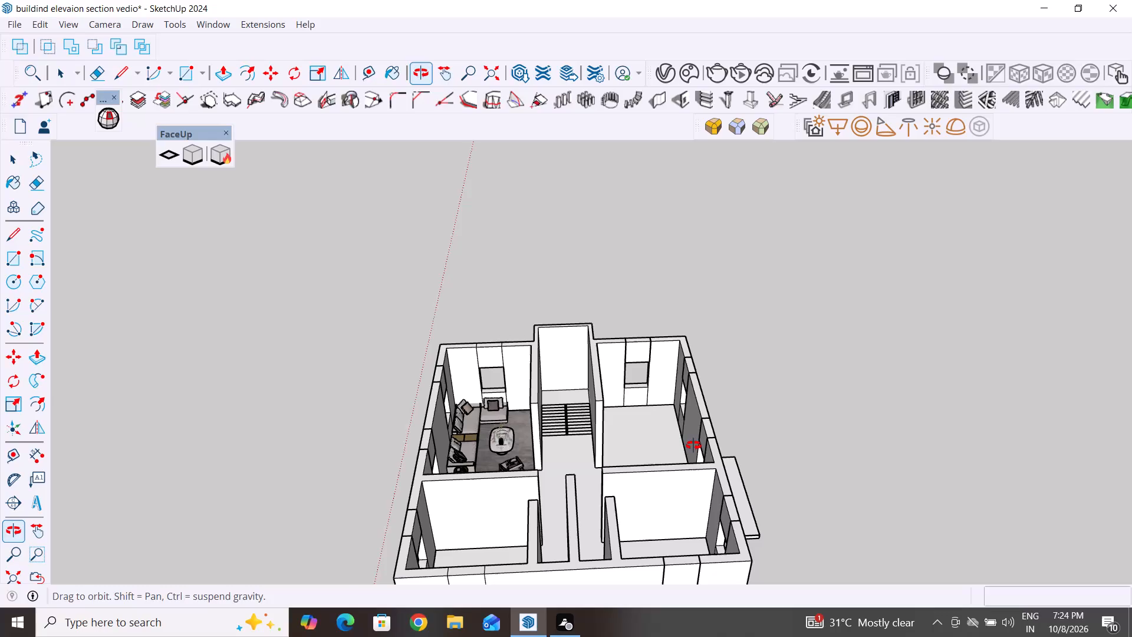
# Open 3D Warehouse again and rerun the "sofa set" model search.
pyautogui.click(219, 21)
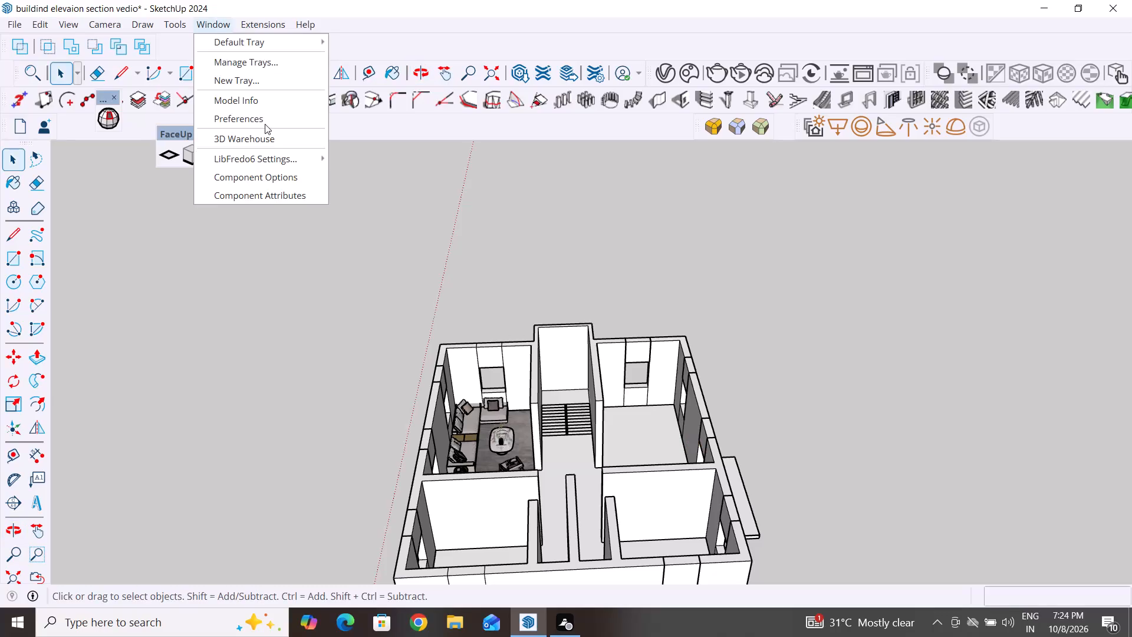
pyautogui.click(272, 141)
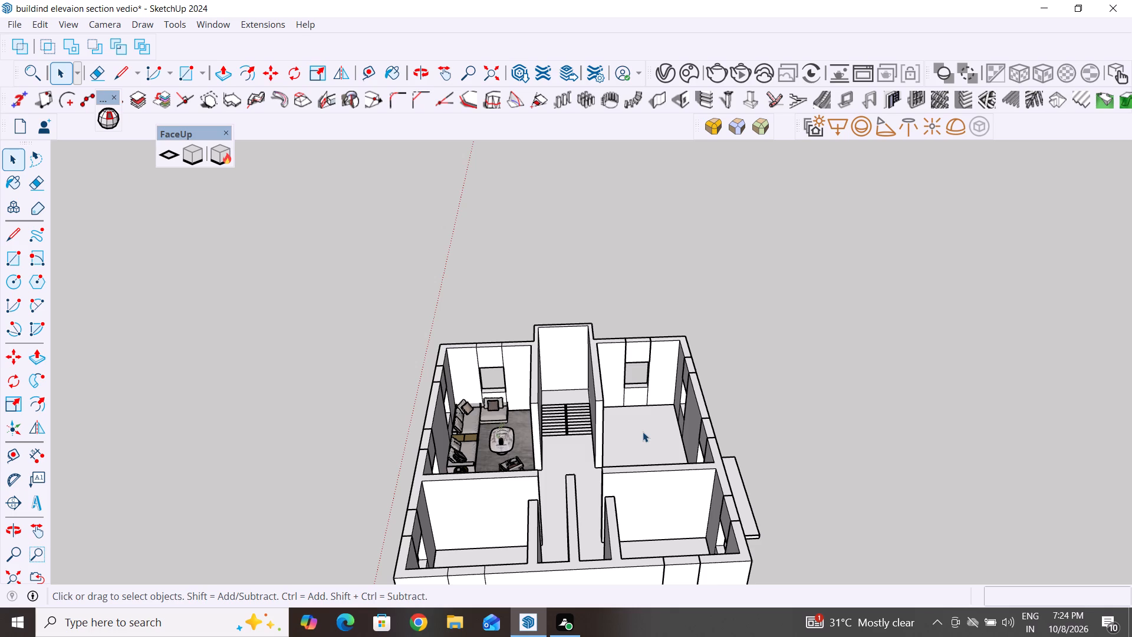
pyautogui.click(256, 29)
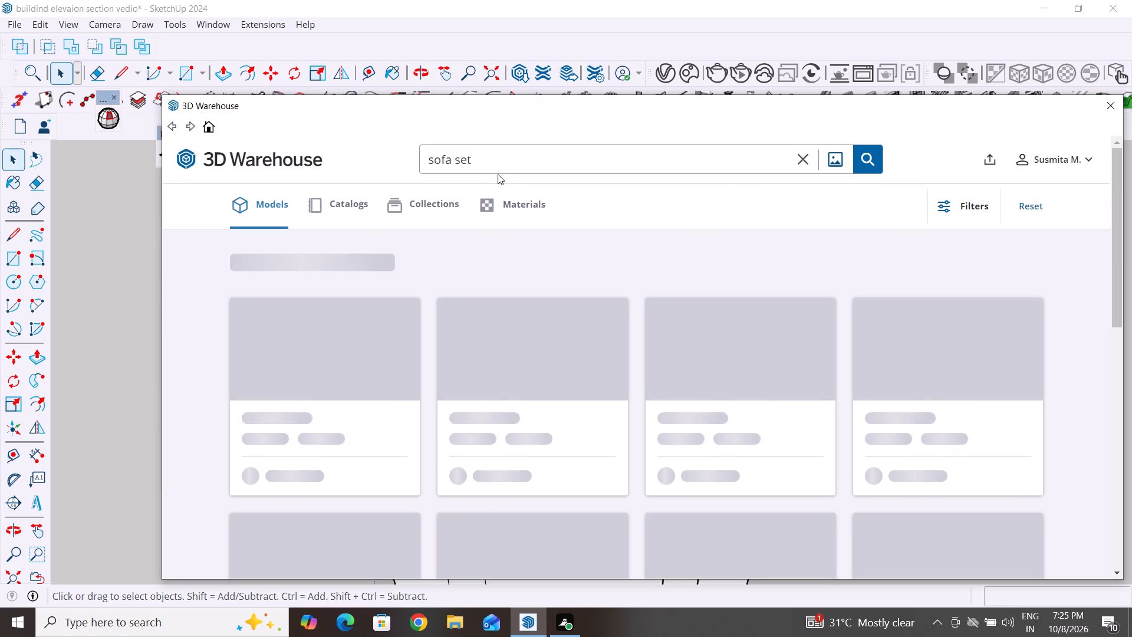
pyautogui.click(700, 166)
pyautogui.scroll(4, 574, 313)
pyautogui.click(872, 159)
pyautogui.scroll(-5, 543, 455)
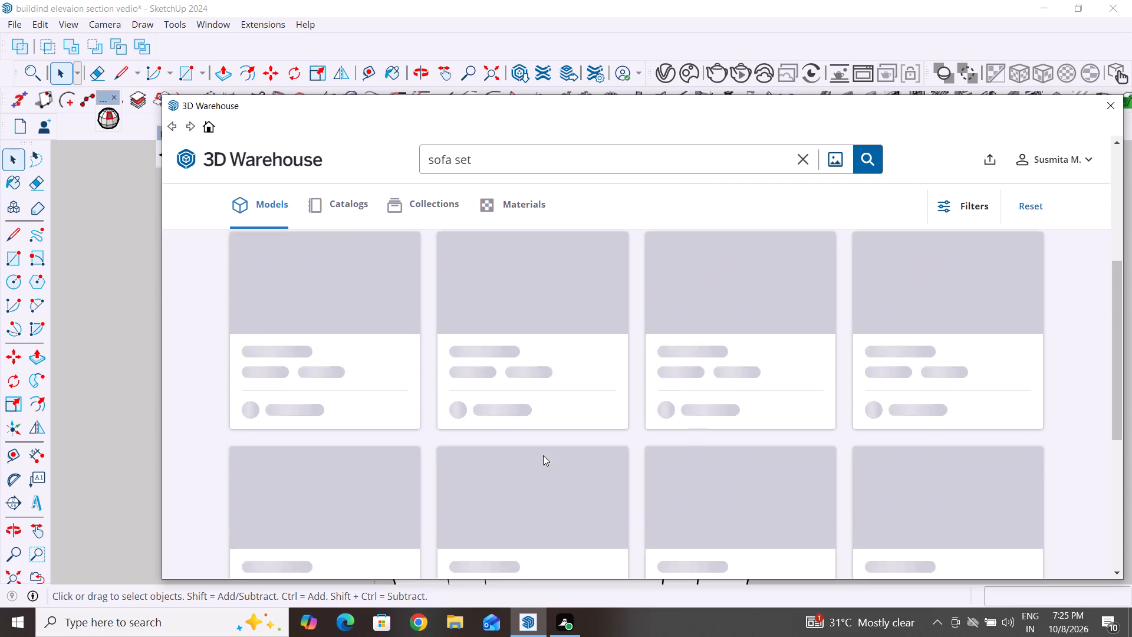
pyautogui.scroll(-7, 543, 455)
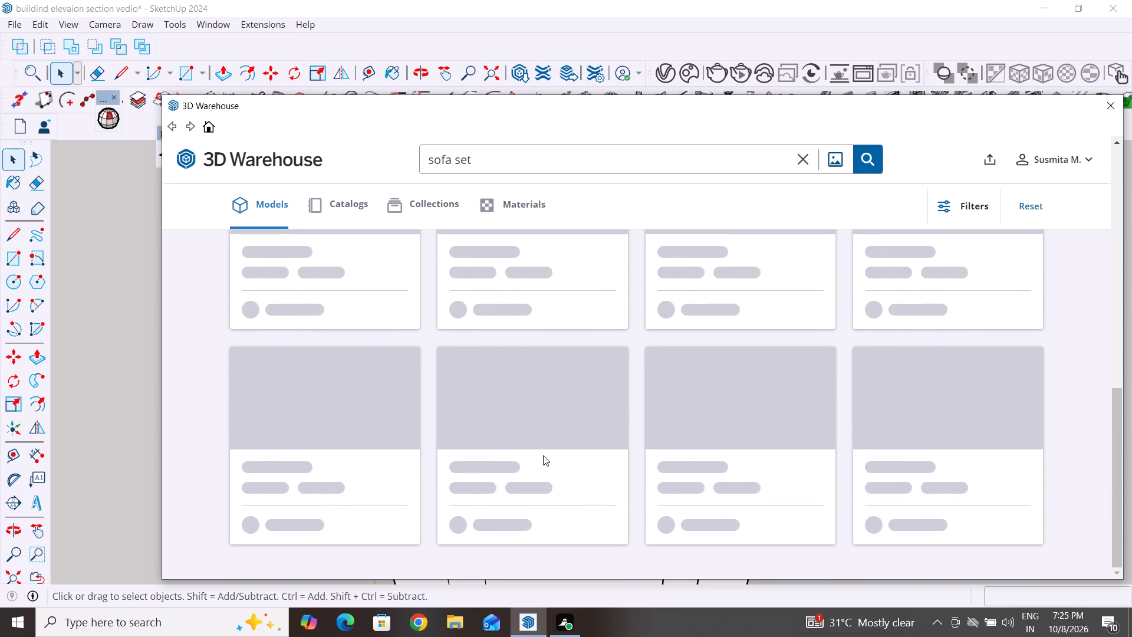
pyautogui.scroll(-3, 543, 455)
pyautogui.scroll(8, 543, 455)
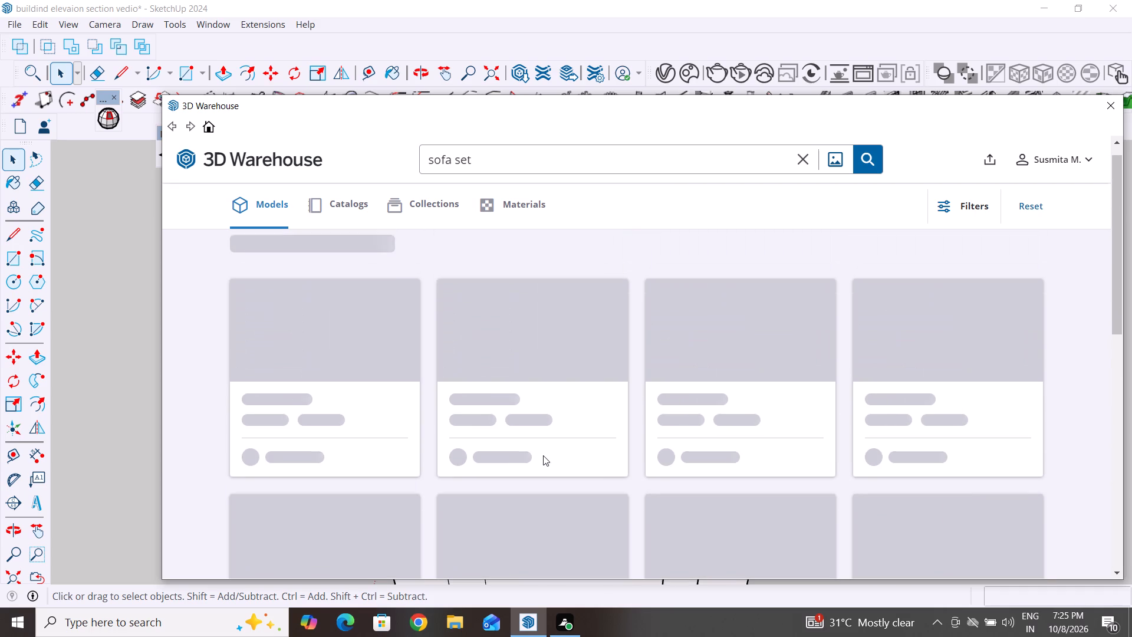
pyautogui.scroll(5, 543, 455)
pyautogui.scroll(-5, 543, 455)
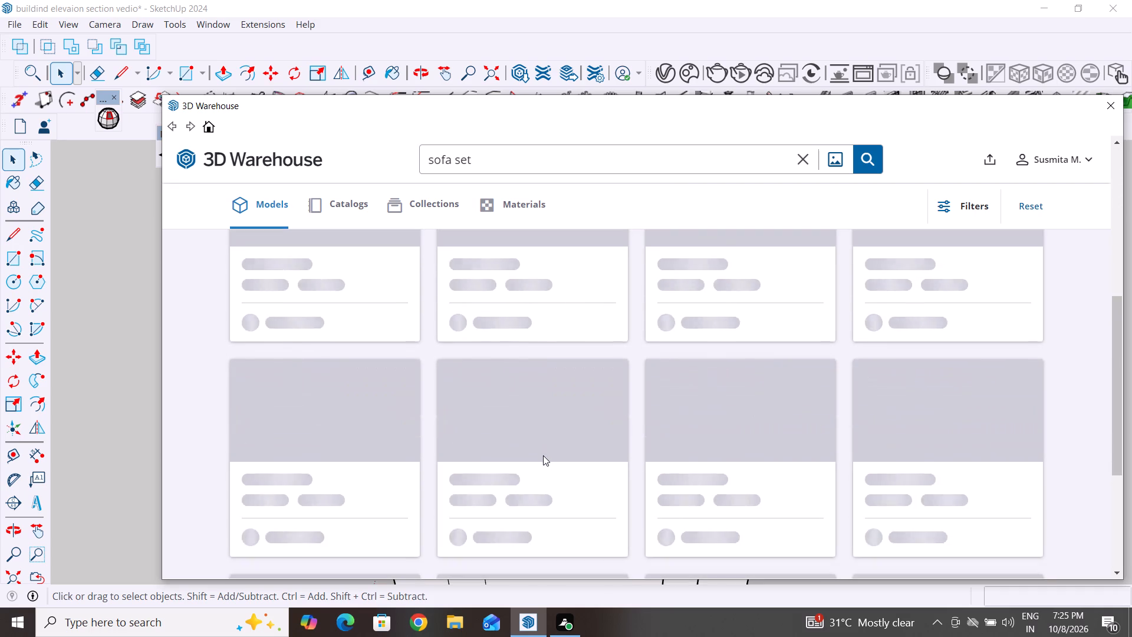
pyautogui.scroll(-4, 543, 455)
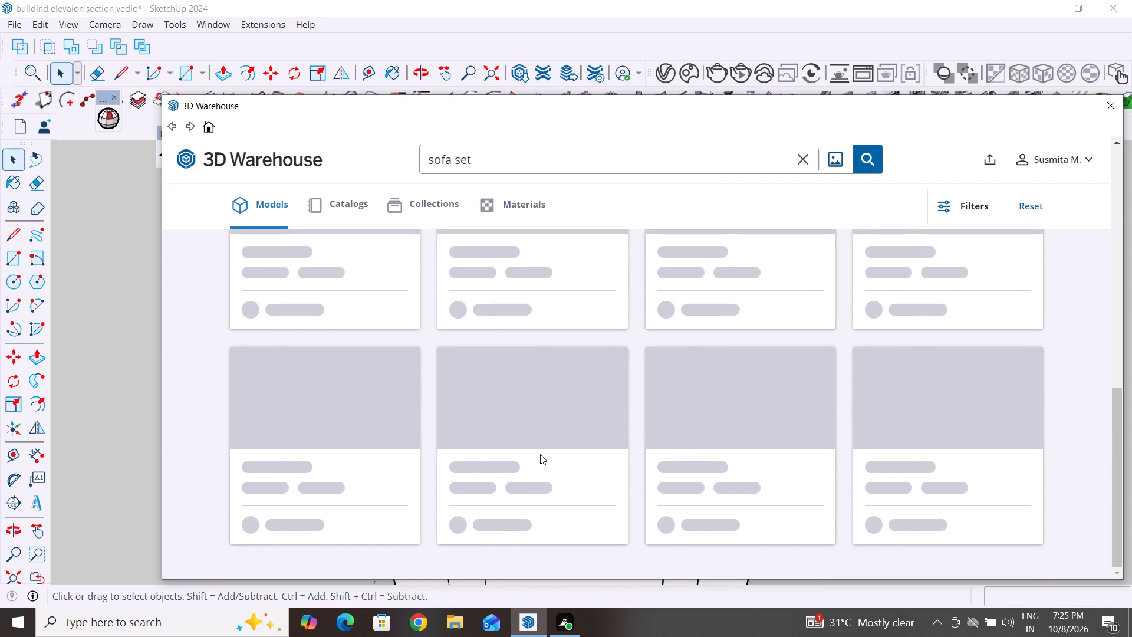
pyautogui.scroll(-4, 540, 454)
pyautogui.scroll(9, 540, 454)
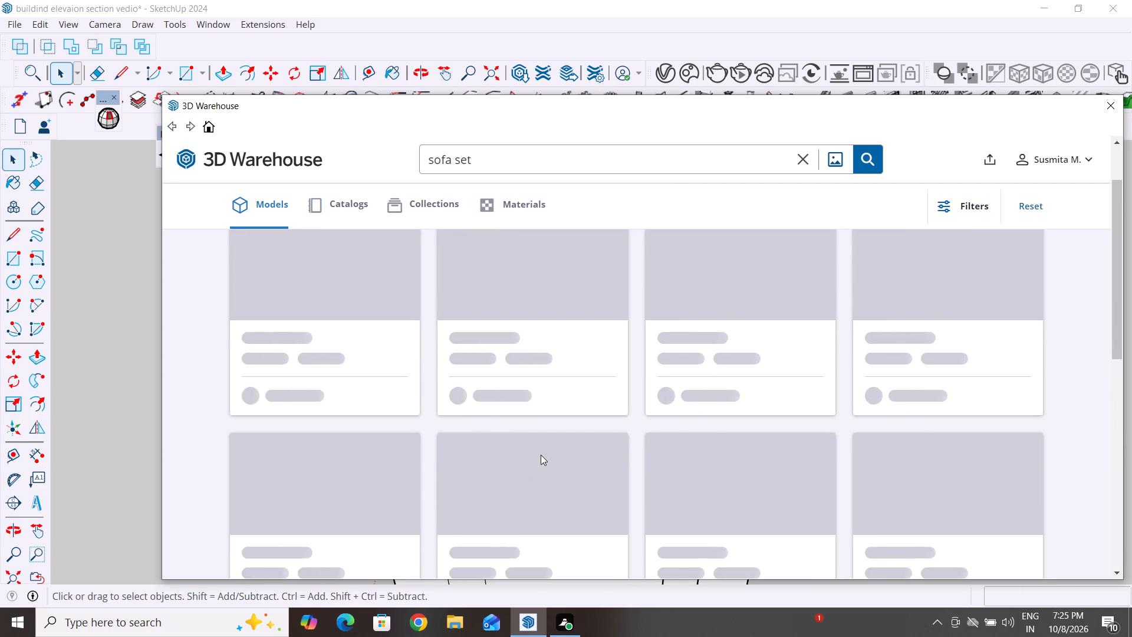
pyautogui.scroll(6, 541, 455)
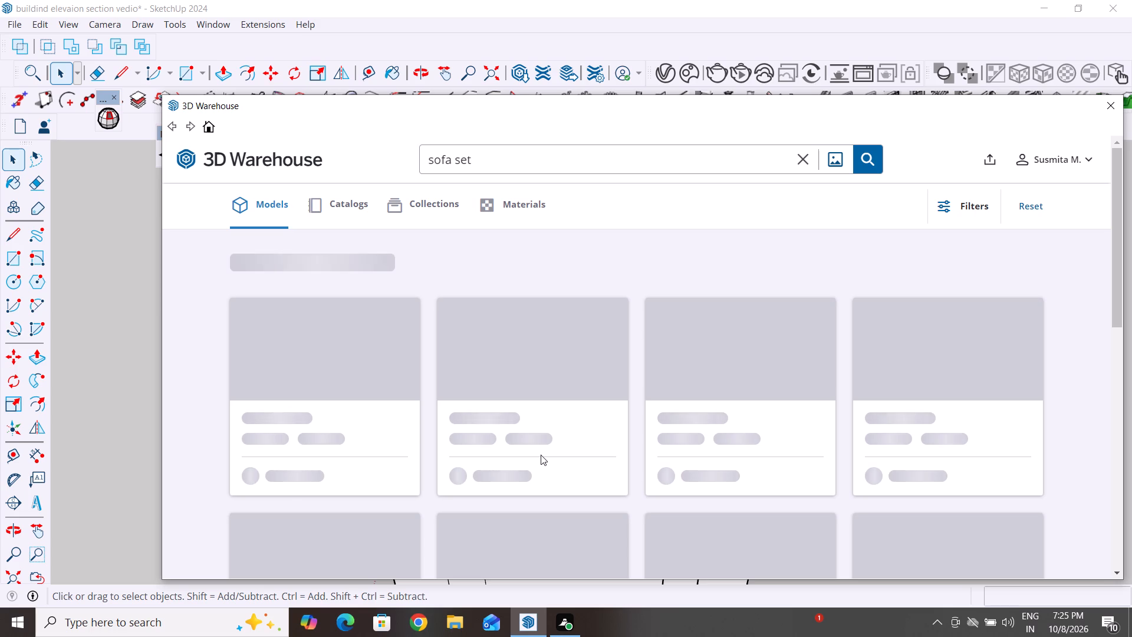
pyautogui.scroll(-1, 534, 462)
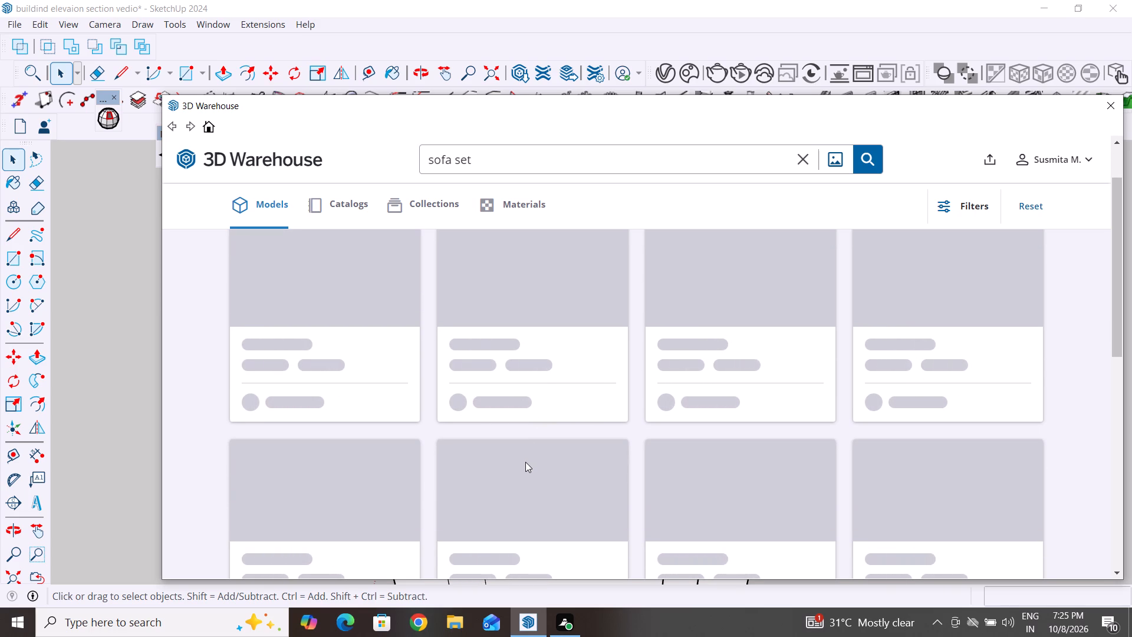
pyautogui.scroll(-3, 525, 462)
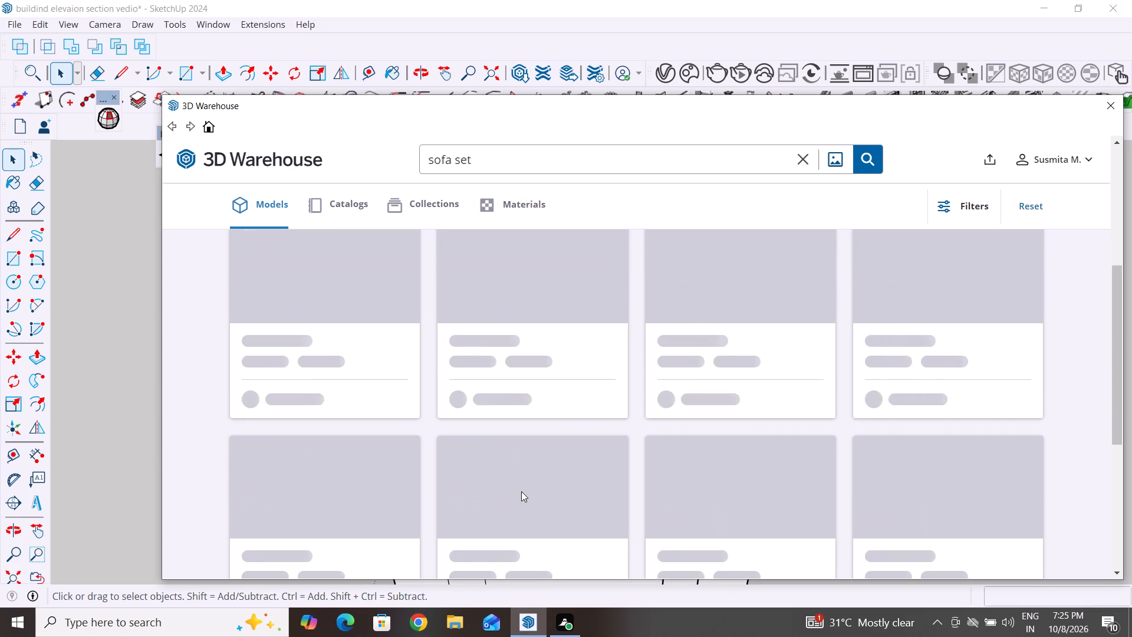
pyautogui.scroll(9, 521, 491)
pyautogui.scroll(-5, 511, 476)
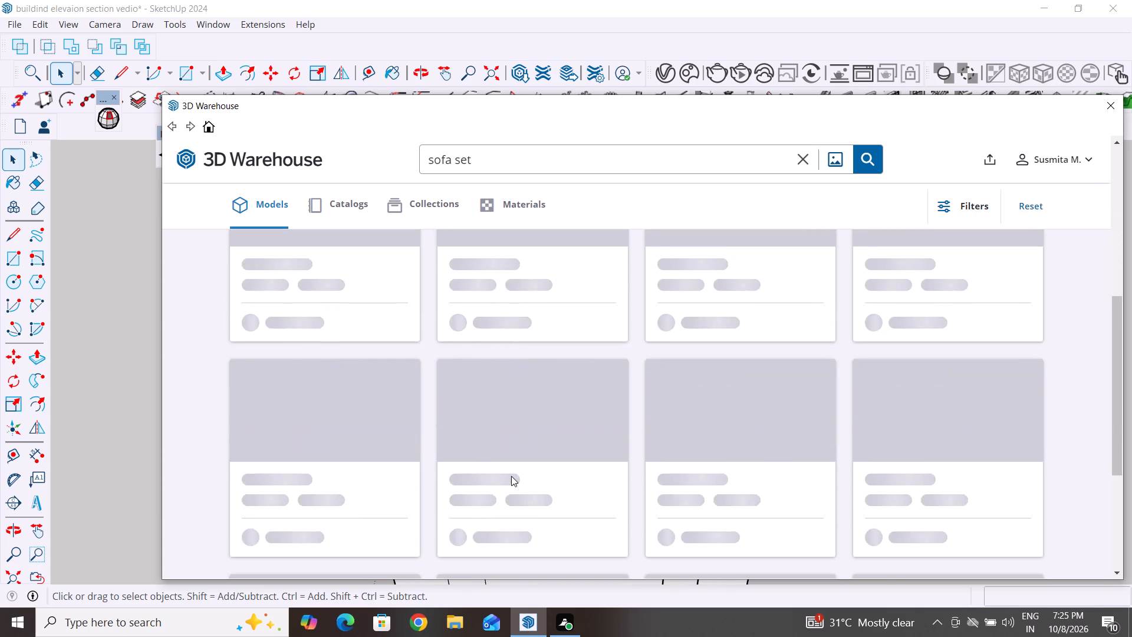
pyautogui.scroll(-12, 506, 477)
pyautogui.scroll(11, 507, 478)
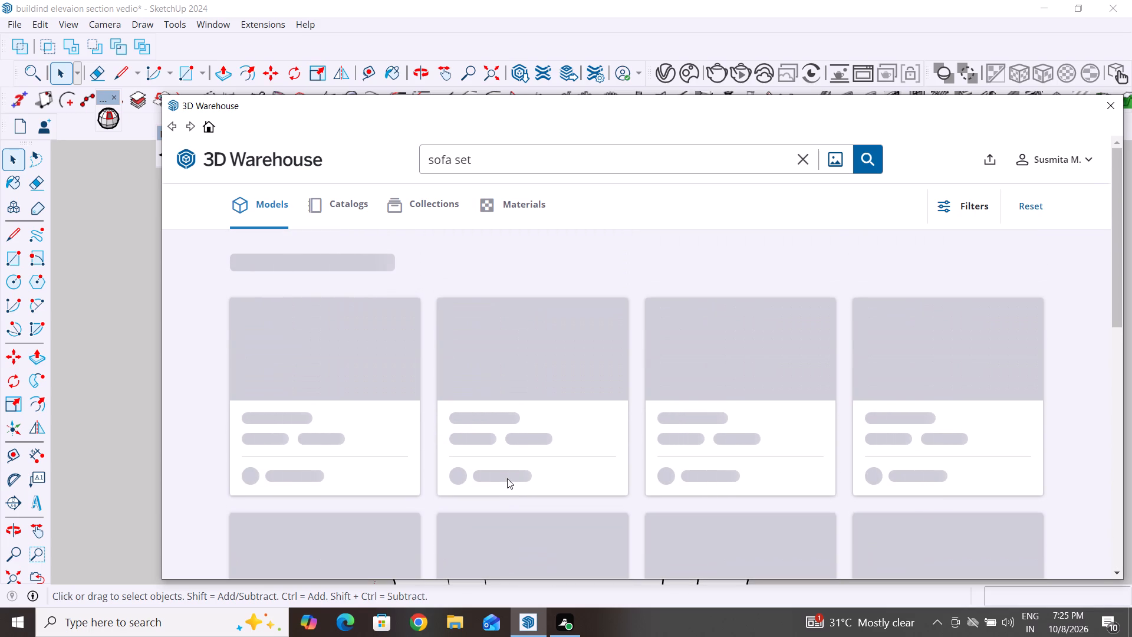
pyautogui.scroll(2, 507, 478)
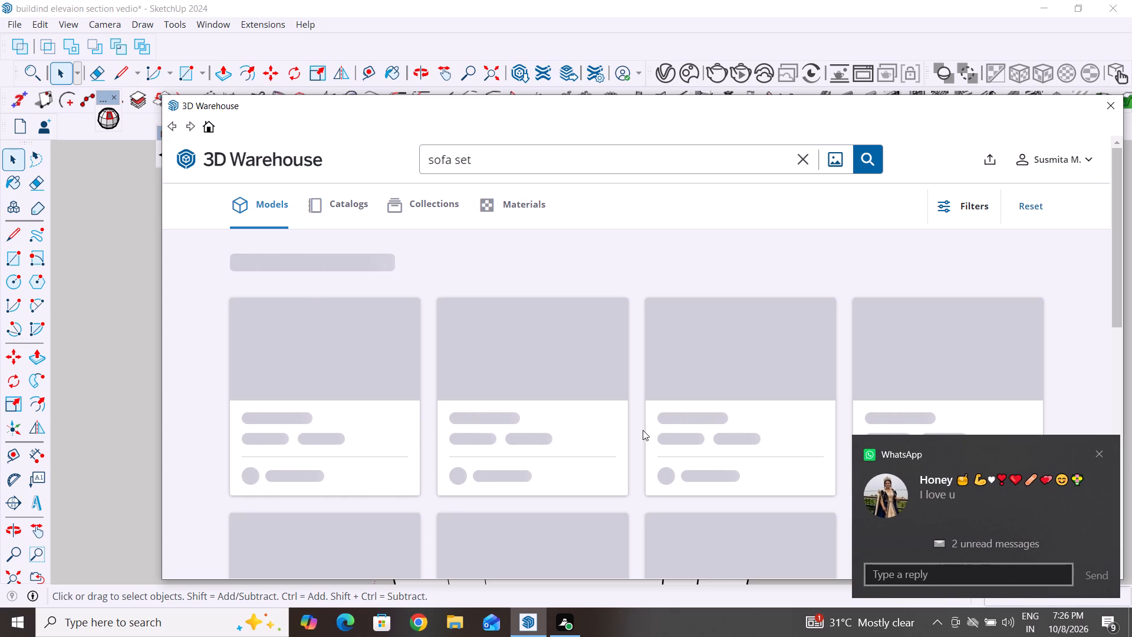
# Dismiss the incoming message notification.
pyautogui.click(1098, 457)
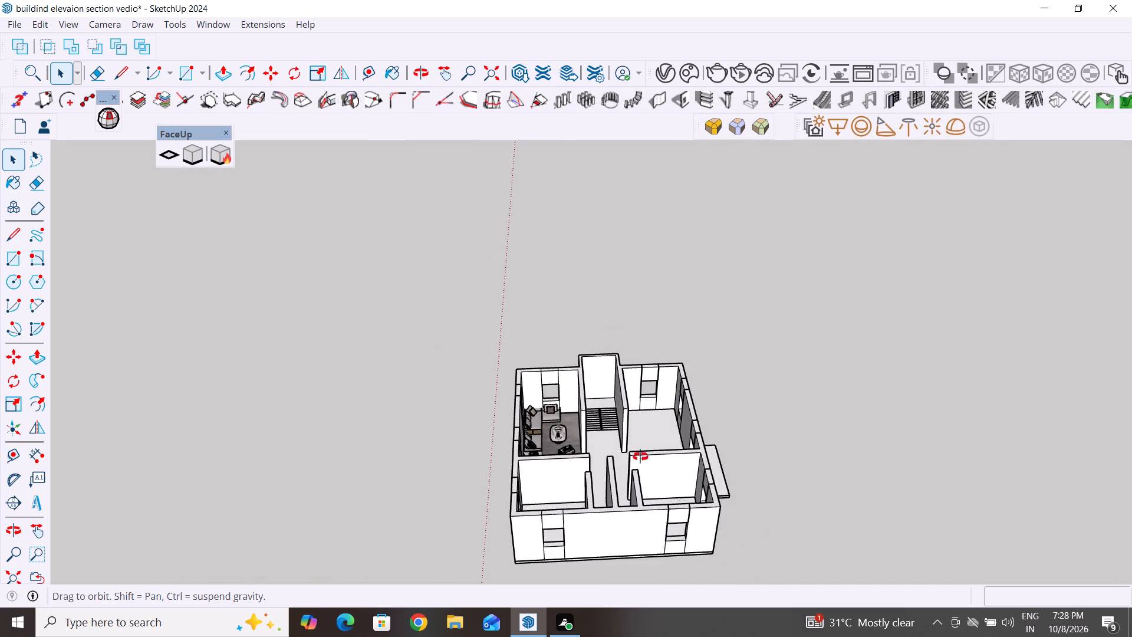
# Inspect the walled house with its entrance slab and sofa room from several sides, along with the neighbouring floor plans.
pyautogui.moveTo(640, 457); pyautogui.dragTo(112, 409, button='middle')
pyautogui.scroll(-1, 112, 409)
pyautogui.scroll(4, 475, 496)
pyautogui.scroll(5, 521, 479)
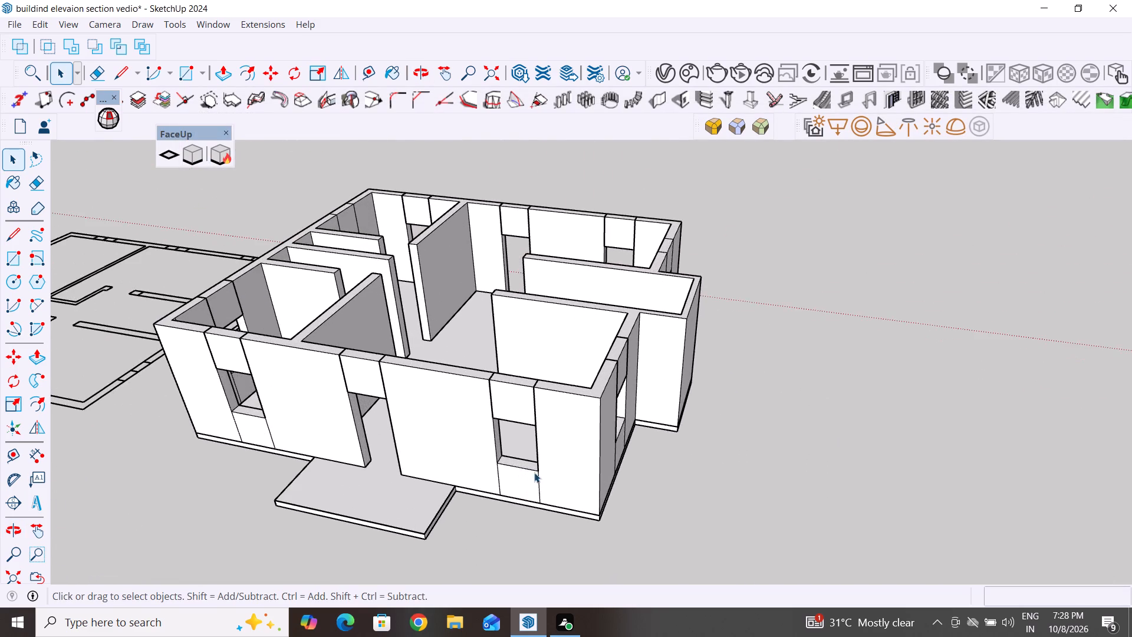
pyautogui.moveTo(541, 471); pyautogui.dragTo(654, 476, button='middle')
pyautogui.click(460, 551)
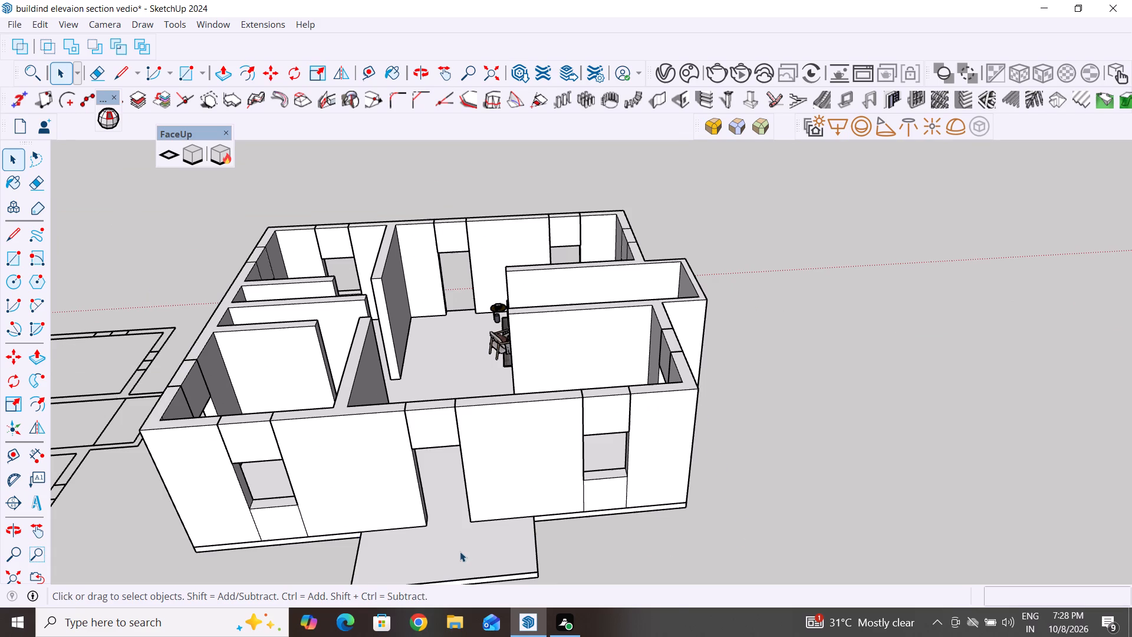
pyautogui.scroll(-4, 801, 396)
pyautogui.moveTo(713, 482); pyautogui.dragTo(568, 460, button='middle')
pyautogui.scroll(-2, 876, 337)
pyautogui.moveTo(890, 351); pyautogui.dragTo(751, 421, button='middle')
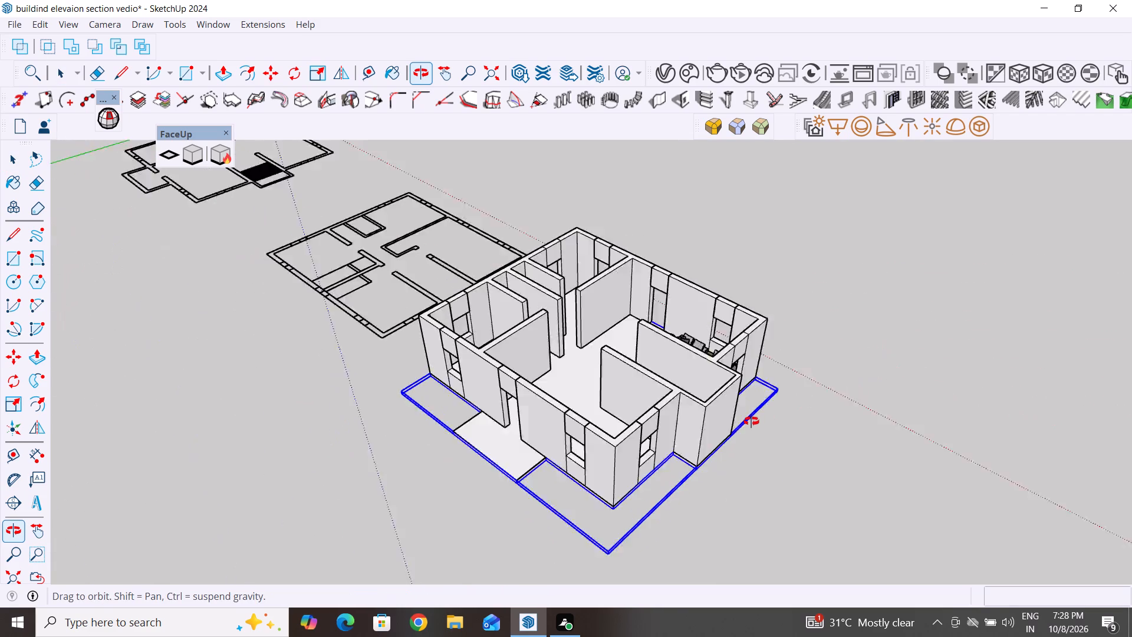
pyautogui.moveTo(751, 421); pyautogui.dragTo(791, 419, button='middle')
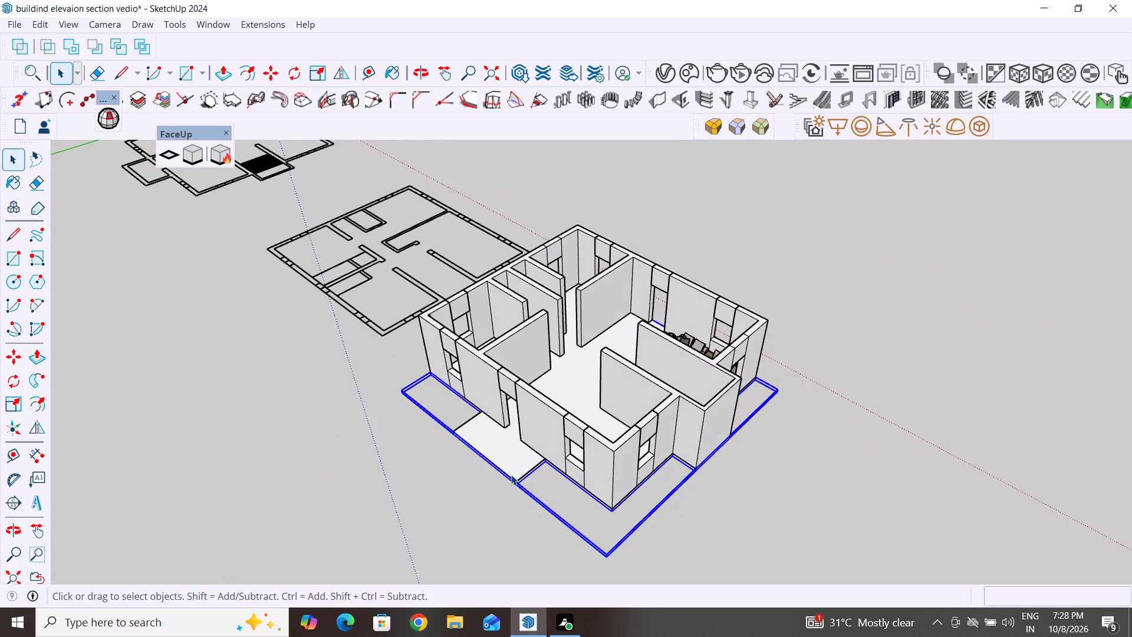
pyautogui.scroll(3, 495, 460)
pyautogui.scroll(-12, 670, 418)
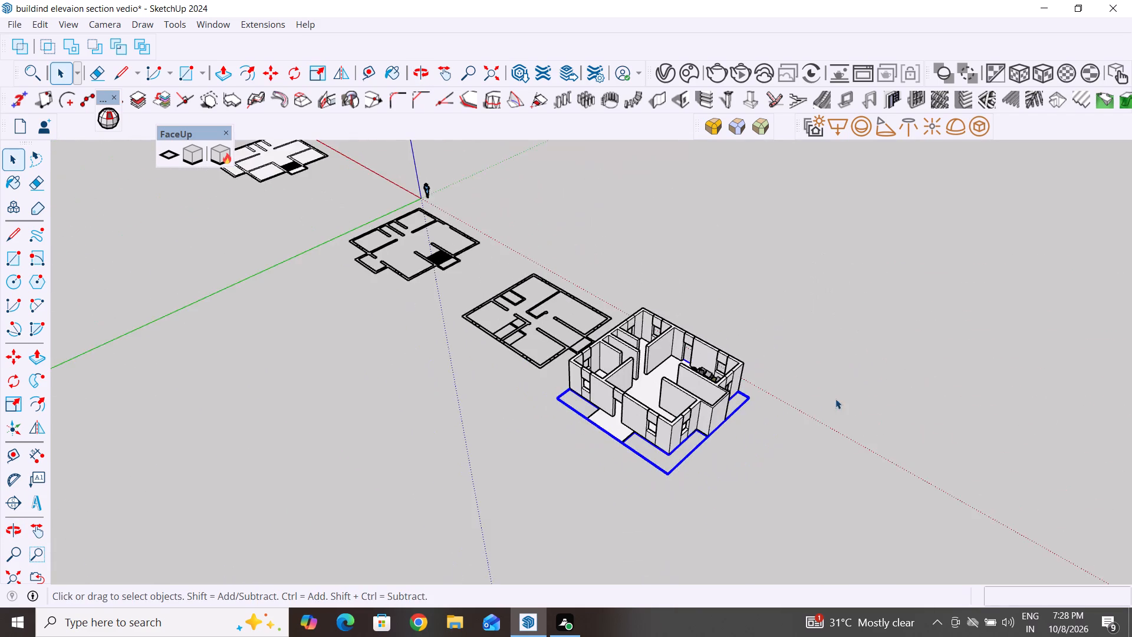
# Copy the floor plan group beside the house about 114' along the red axis to the house's opposite side.
pyautogui.moveTo(906, 387); pyautogui.dragTo(572, 472, button='middle')
pyautogui.moveTo(752, 424); pyautogui.dragTo(398, 388, button='middle')
pyautogui.scroll(2, 671, 313)
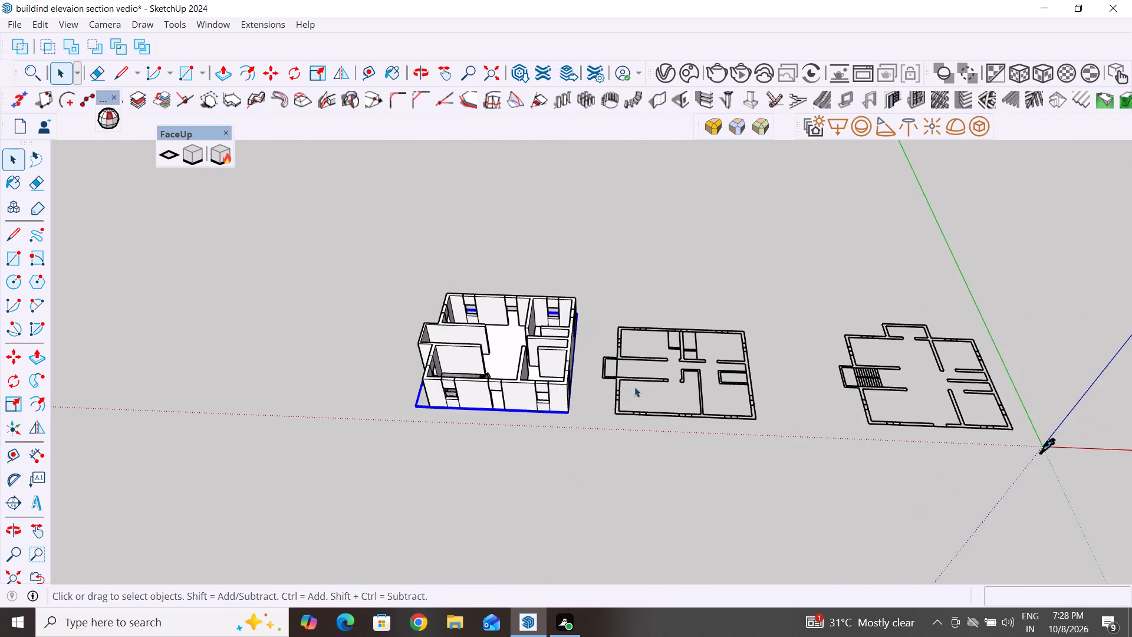
pyautogui.scroll(-1, 626, 395)
pyautogui.scroll(4, 699, 349)
pyautogui.scroll(4, 674, 421)
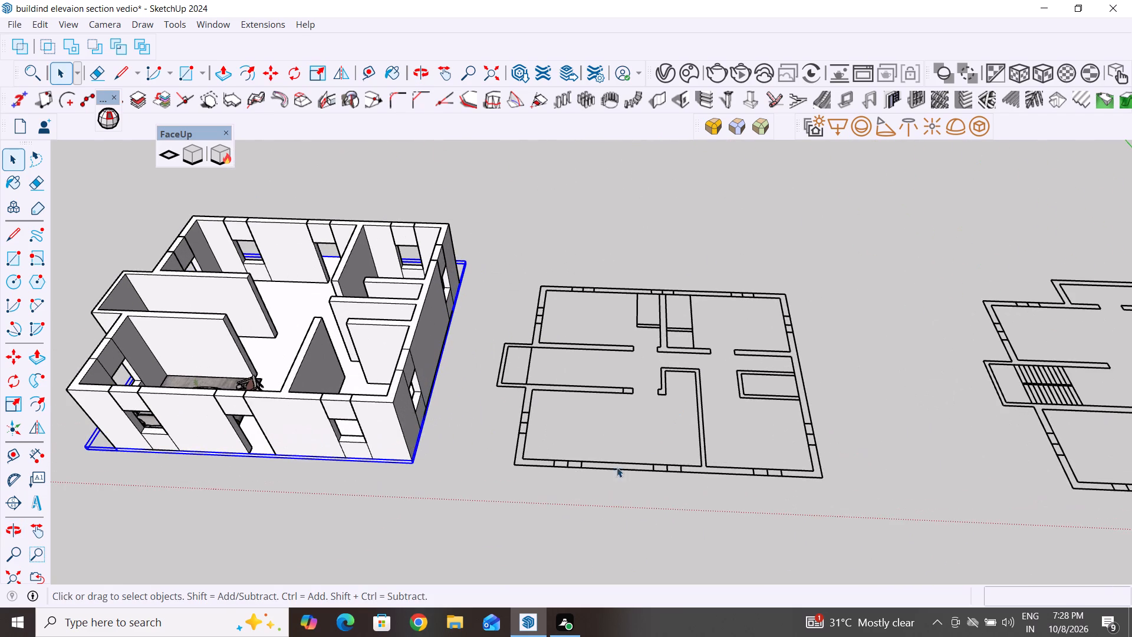
pyautogui.scroll(-10, 640, 440)
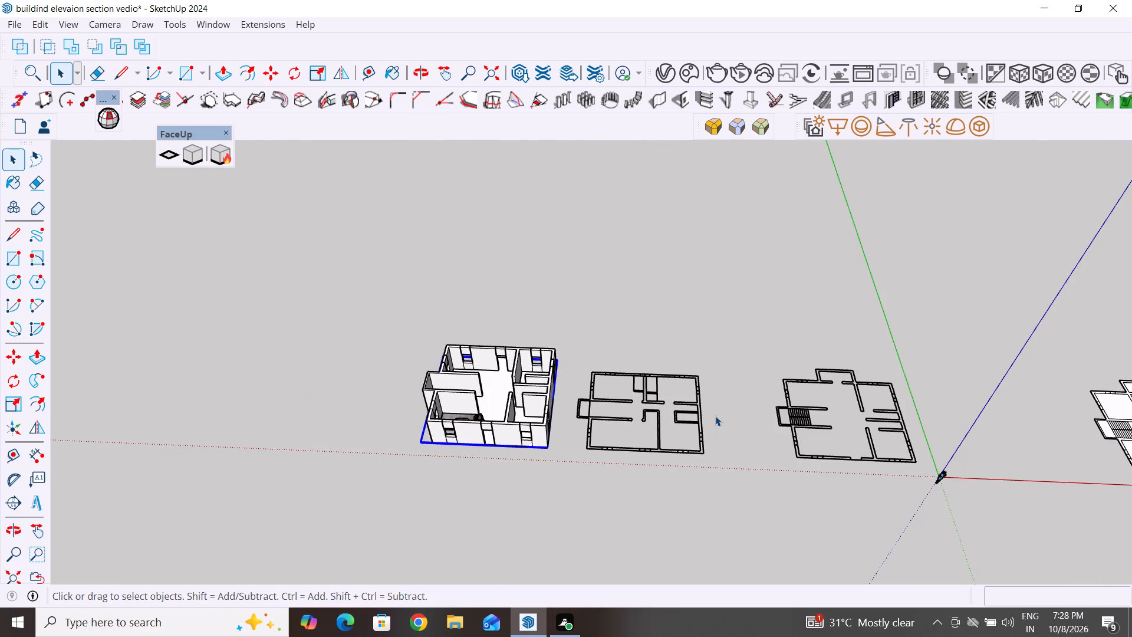
pyautogui.moveTo(722, 345); pyautogui.dragTo(569, 485)
pyautogui.moveTo(569, 485); pyautogui.dragTo(569, 488)
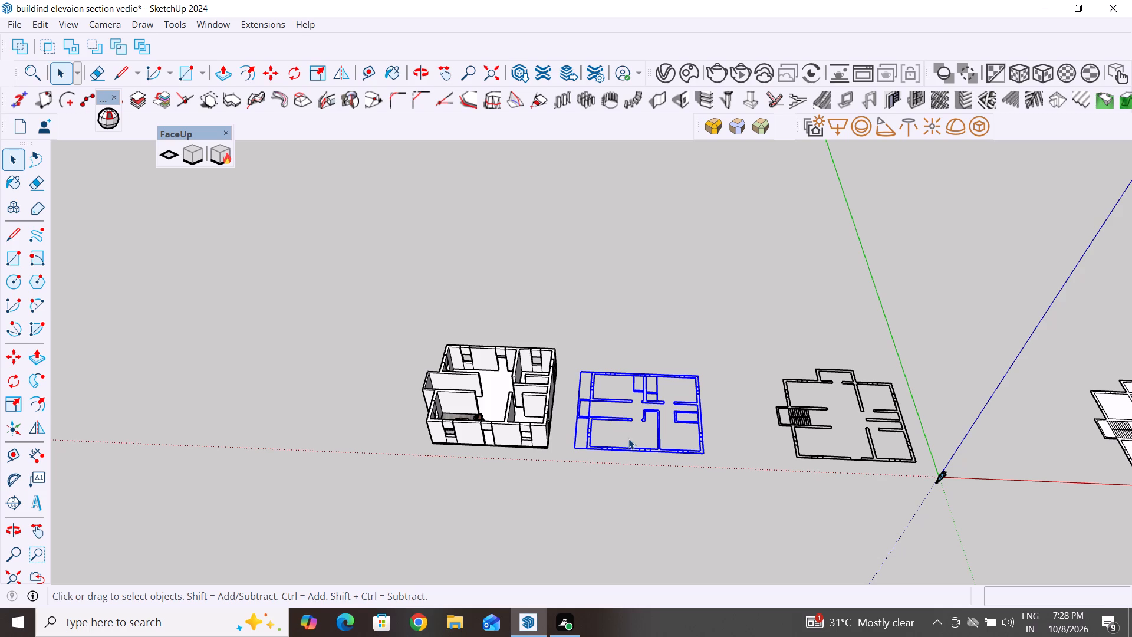
pyautogui.press('m')
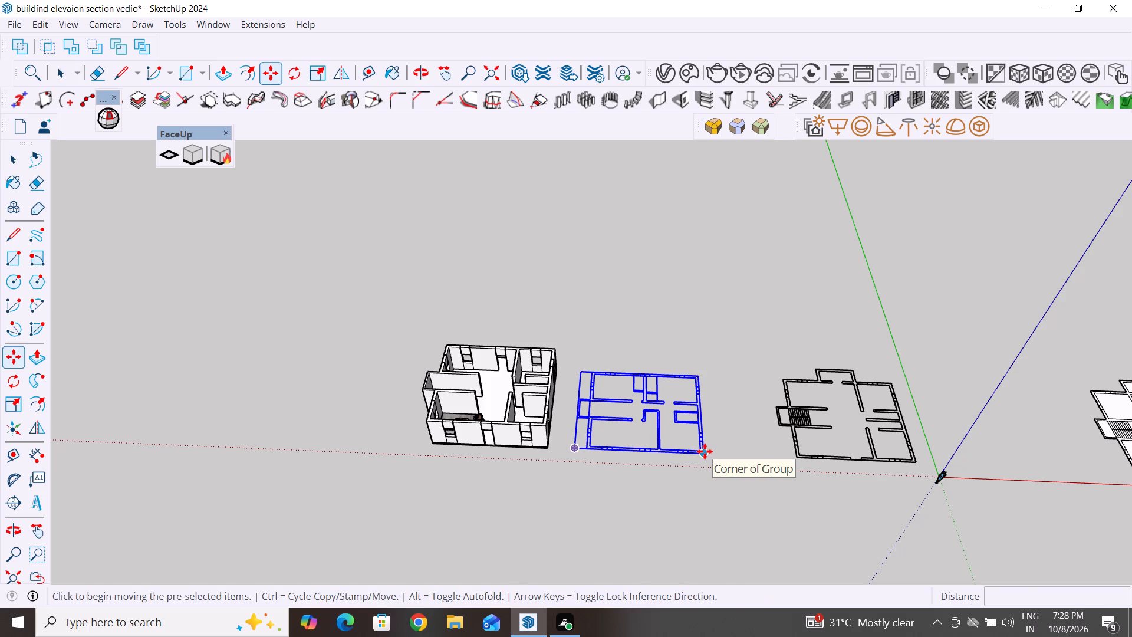
pyautogui.keyDown('ctrl'); pyautogui.click(705, 451); pyautogui.keyUp('ctrl')
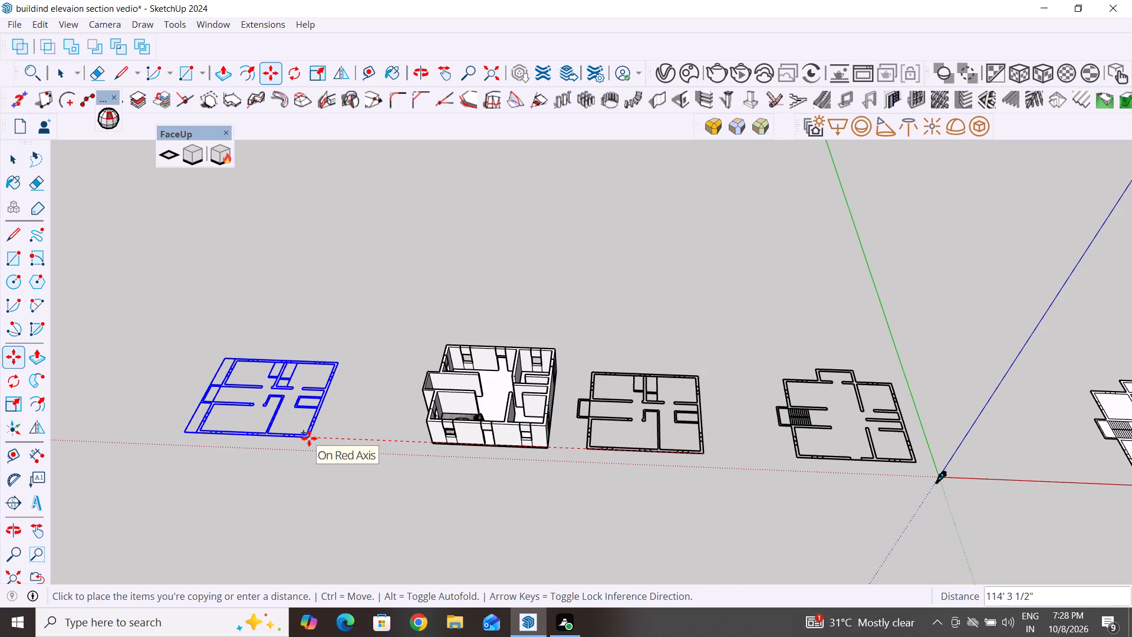
pyautogui.click(309, 438)
pyautogui.click(5, 167)
# Explode the original floor plan group between the house and the plan with the staircase.
pyautogui.scroll(5, 639, 403)
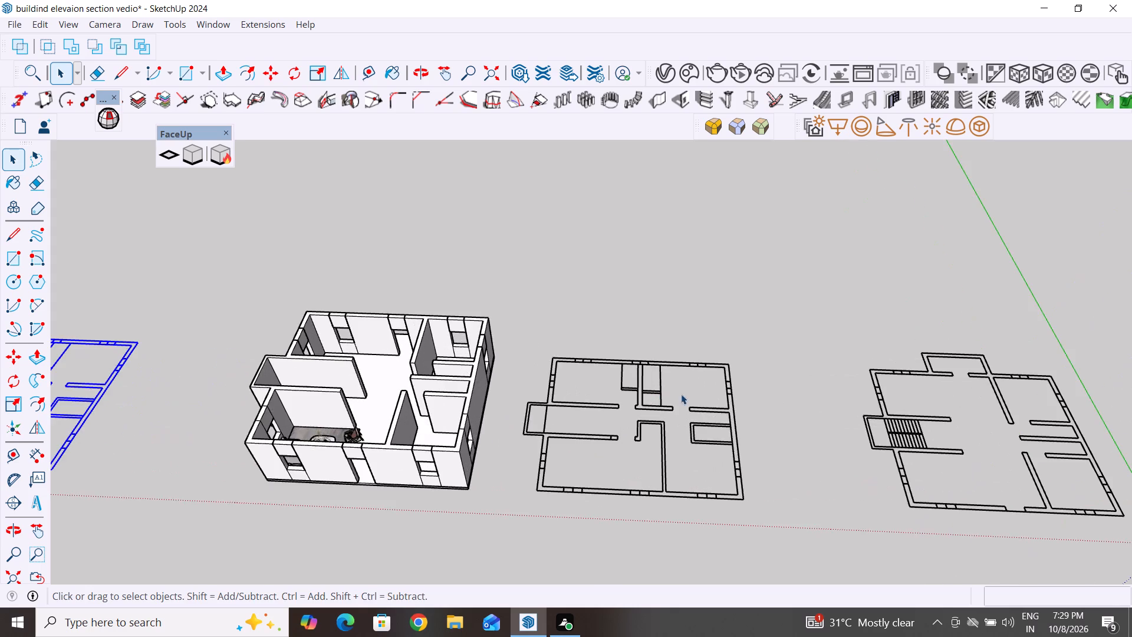
pyautogui.moveTo(748, 418); pyautogui.dragTo(719, 505, button='middle')
pyautogui.scroll(8, 722, 527)
pyautogui.click(722, 489)
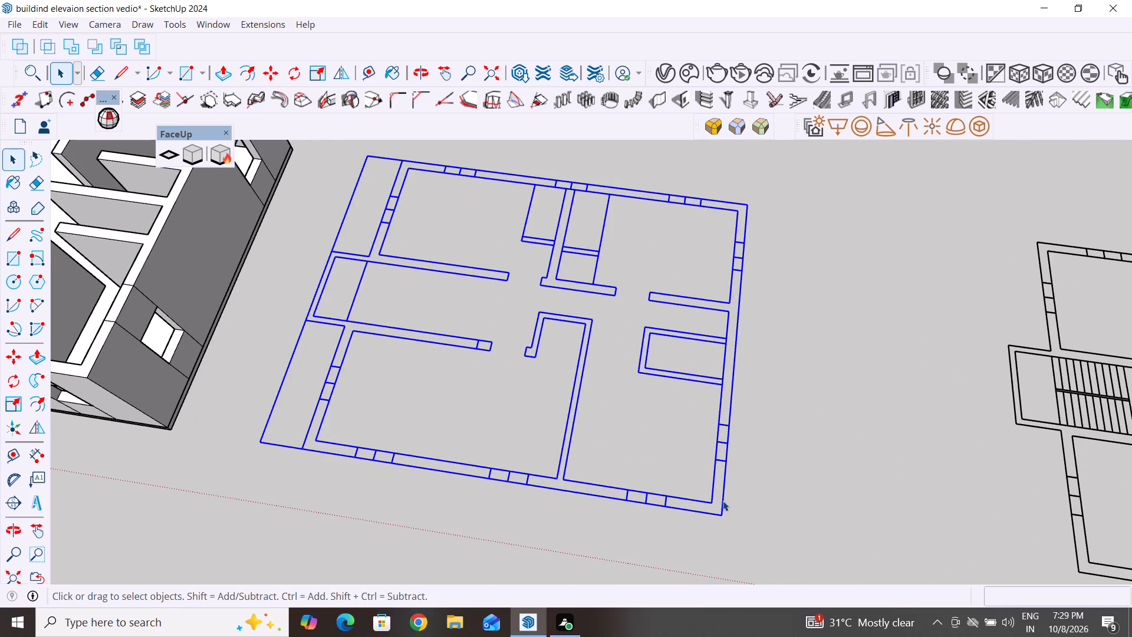
pyautogui.rightClick(723, 501)
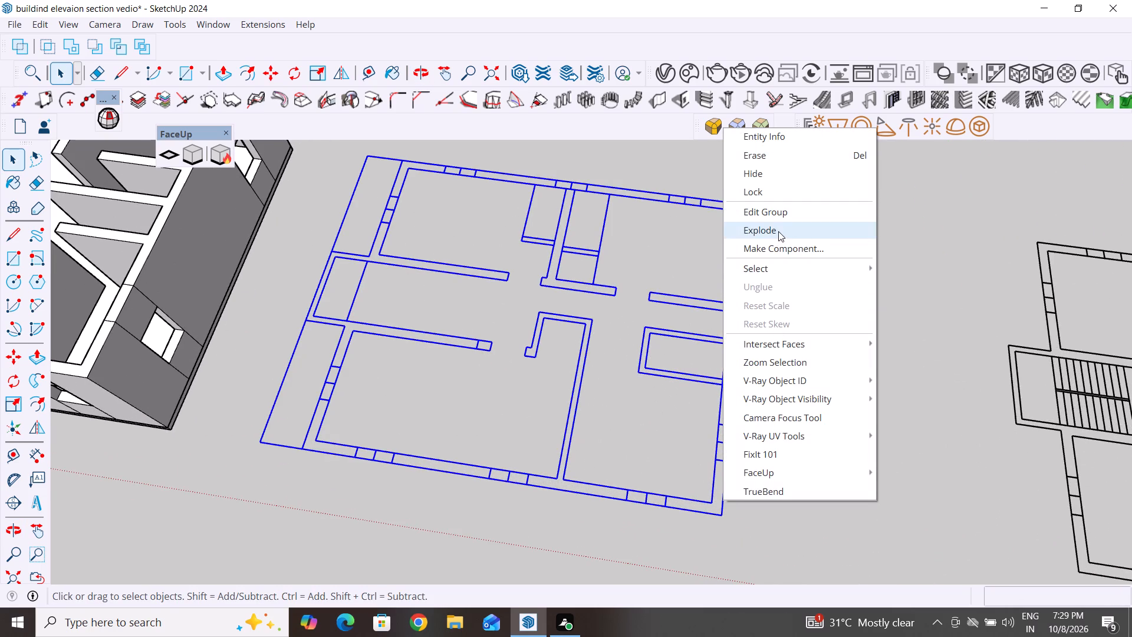
pyautogui.click(778, 231)
pyautogui.click(837, 367)
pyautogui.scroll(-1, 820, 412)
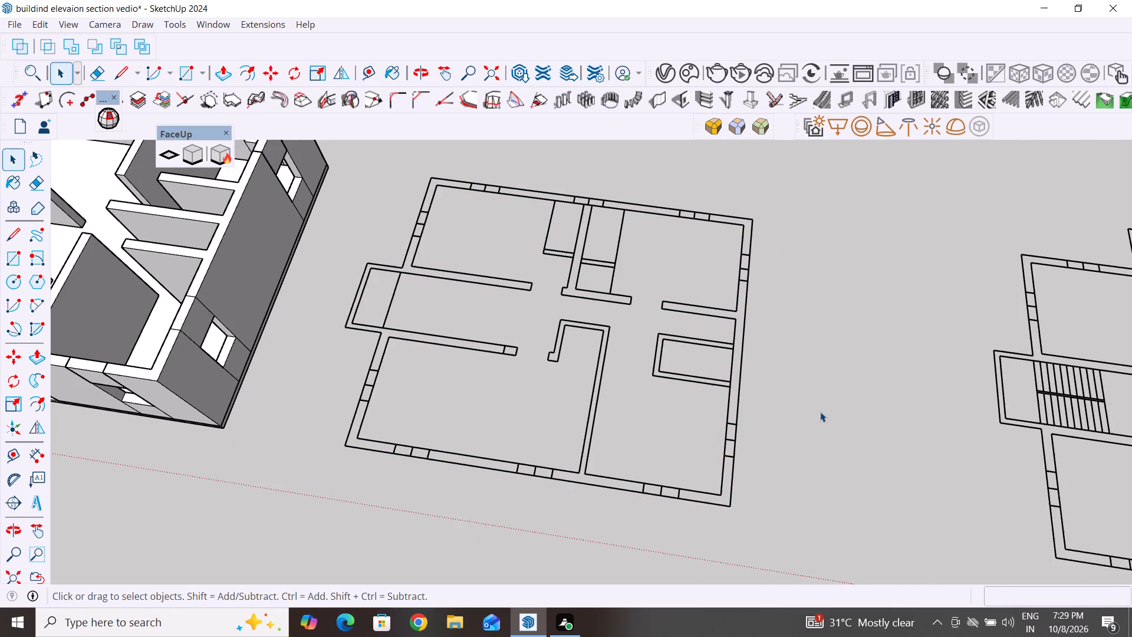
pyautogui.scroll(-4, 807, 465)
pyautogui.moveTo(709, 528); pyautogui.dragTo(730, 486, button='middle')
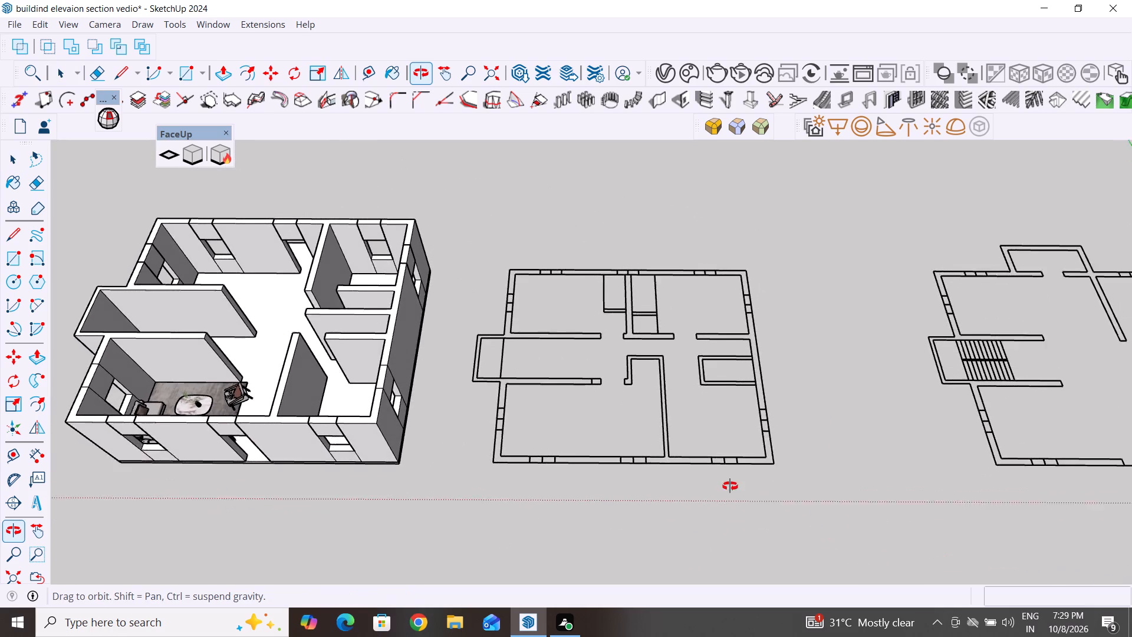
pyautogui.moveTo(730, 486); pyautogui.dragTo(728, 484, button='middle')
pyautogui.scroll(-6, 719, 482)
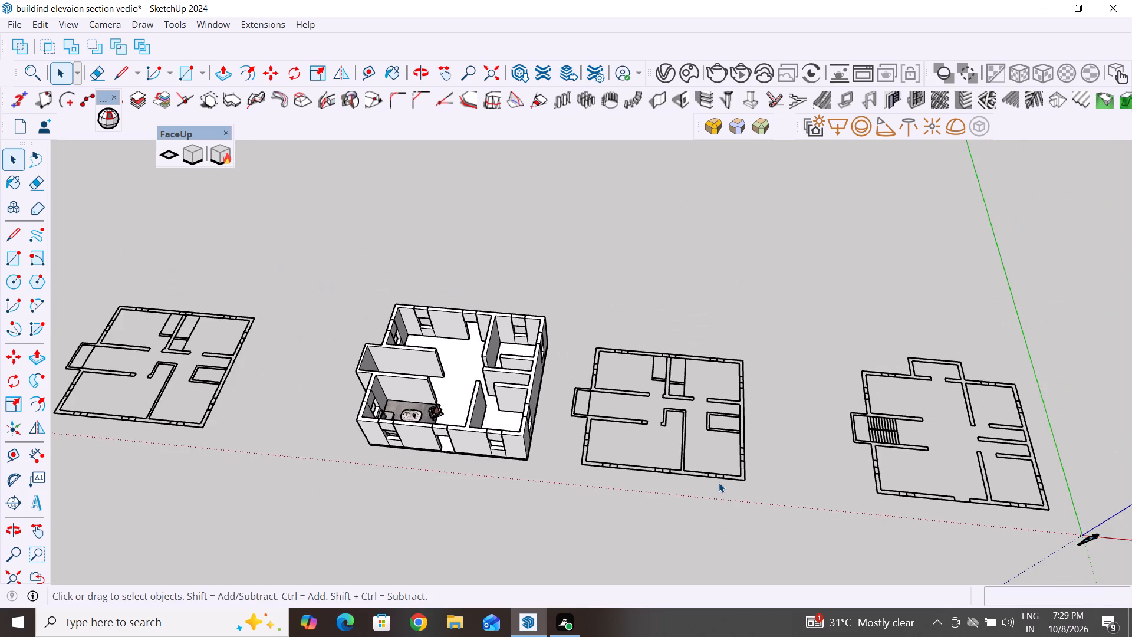
# Examine the walled house with its staircase and the neighbouring floor plans from several sides.
pyautogui.scroll(7, 719, 482)
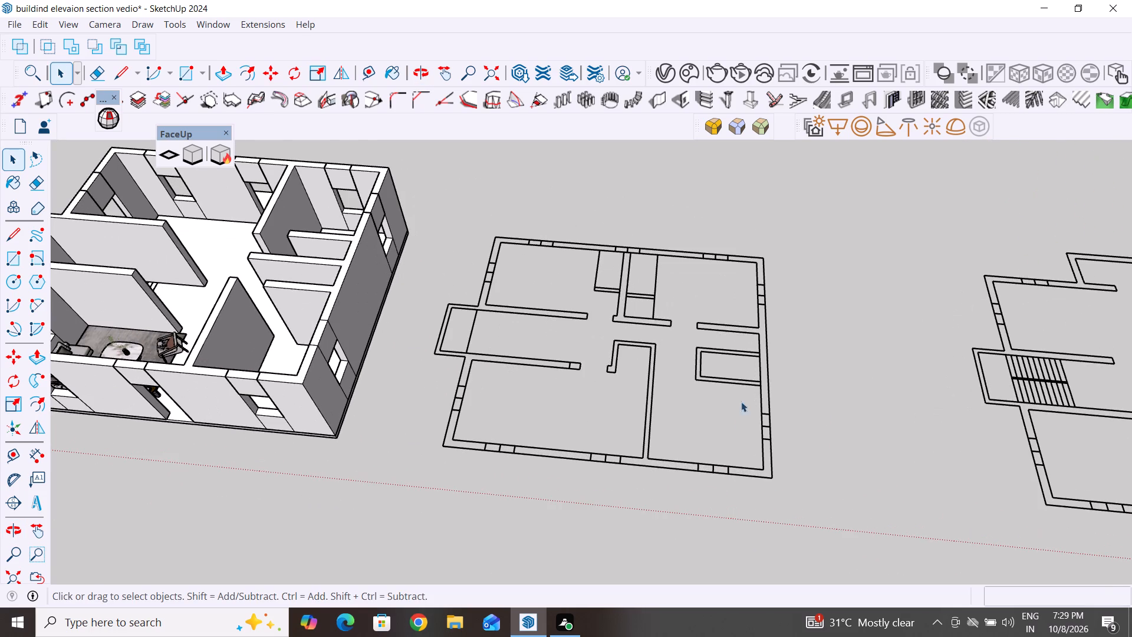
pyautogui.scroll(-4, 739, 387)
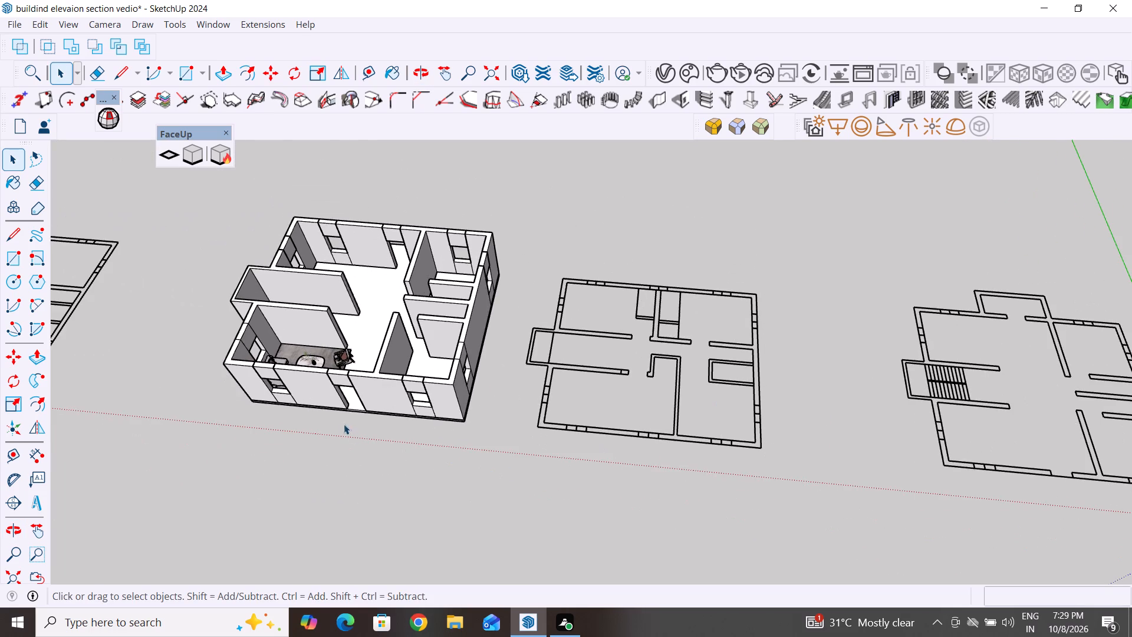
pyautogui.moveTo(554, 311); pyautogui.dragTo(361, 376, button='middle')
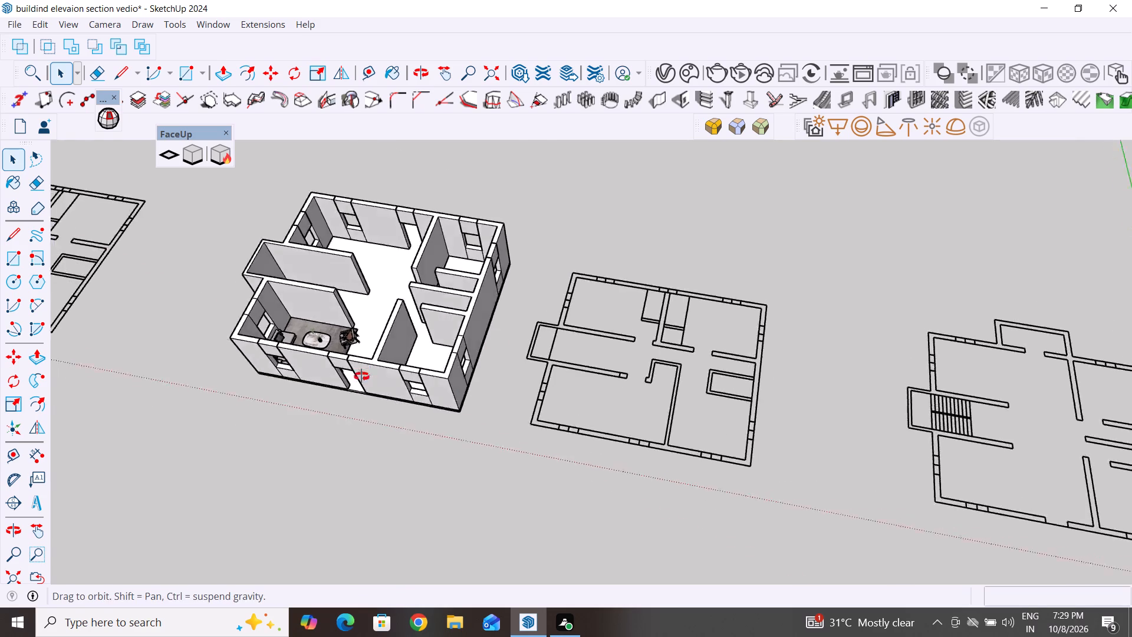
pyautogui.moveTo(361, 376); pyautogui.dragTo(340, 372, button='middle')
pyautogui.scroll(-5, 481, 472)
pyautogui.scroll(5, 478, 252)
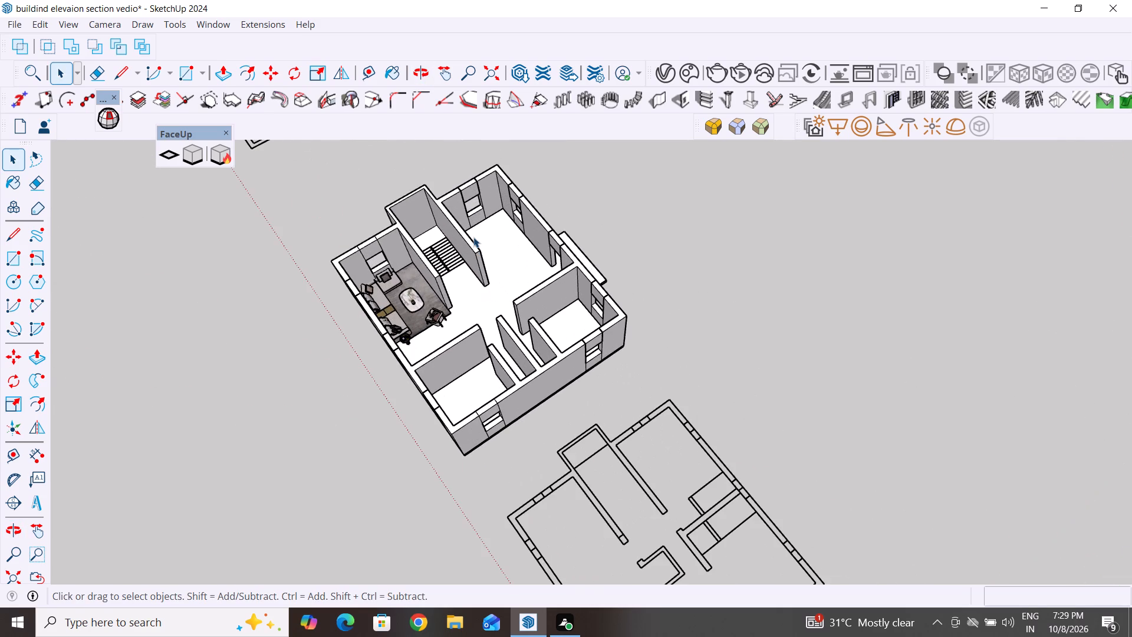
pyautogui.scroll(-3, 483, 251)
pyautogui.scroll(4, 452, 159)
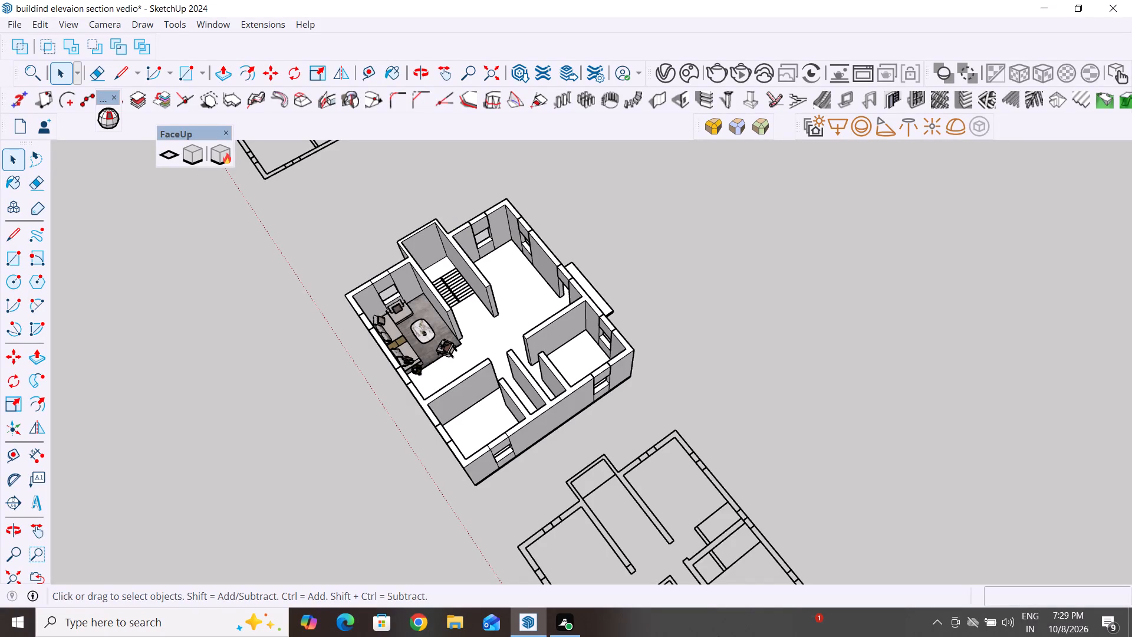
# Draw a 3' by 7" rectangle over the front tread of the stair flight away from the sofa room.
pyautogui.scroll(-5, 634, 188)
pyautogui.moveTo(571, 519); pyautogui.dragTo(643, 536, button='middle')
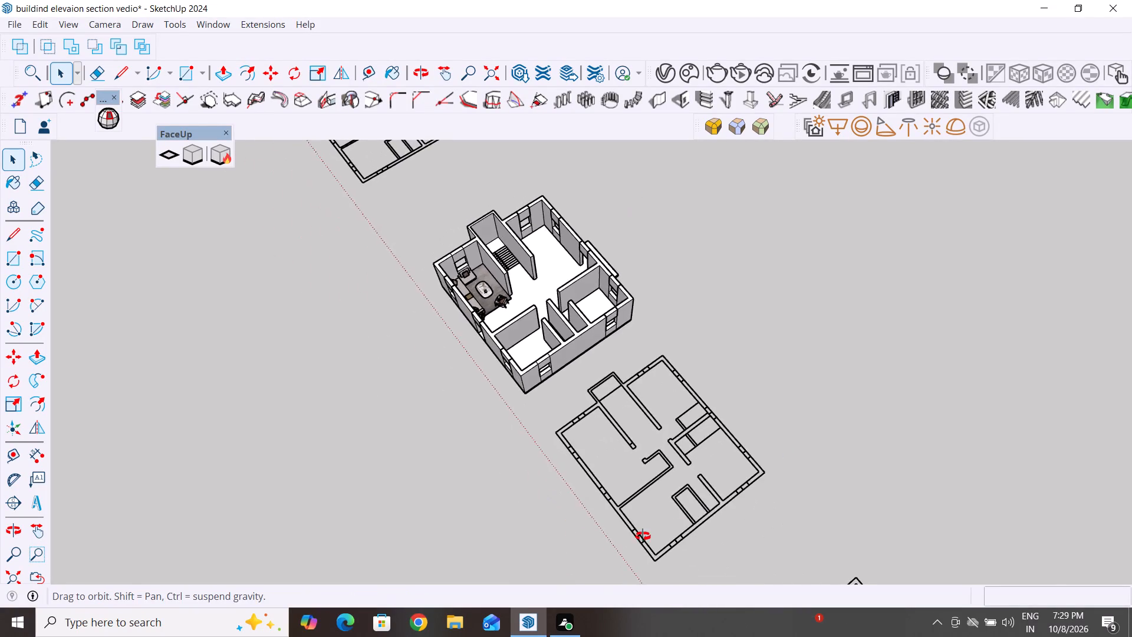
pyautogui.moveTo(643, 536); pyautogui.dragTo(445, 566, button='middle')
pyautogui.scroll(6, 560, 165)
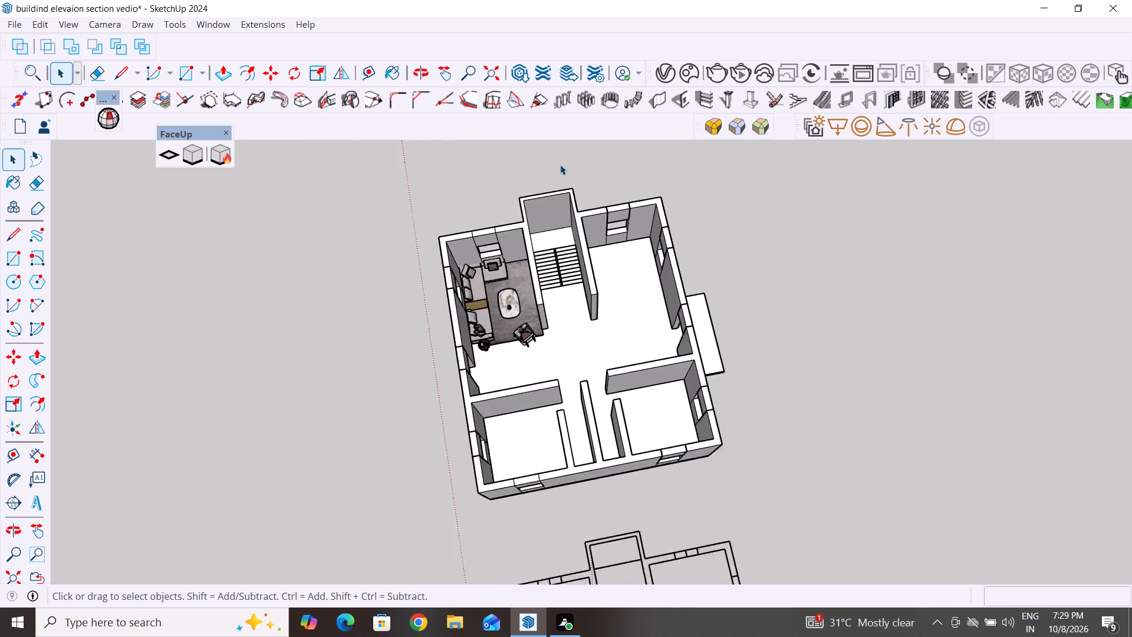
pyautogui.scroll(11, 560, 165)
pyautogui.scroll(-5, 539, 213)
pyautogui.moveTo(565, 342); pyautogui.dragTo(545, 235, button='middle')
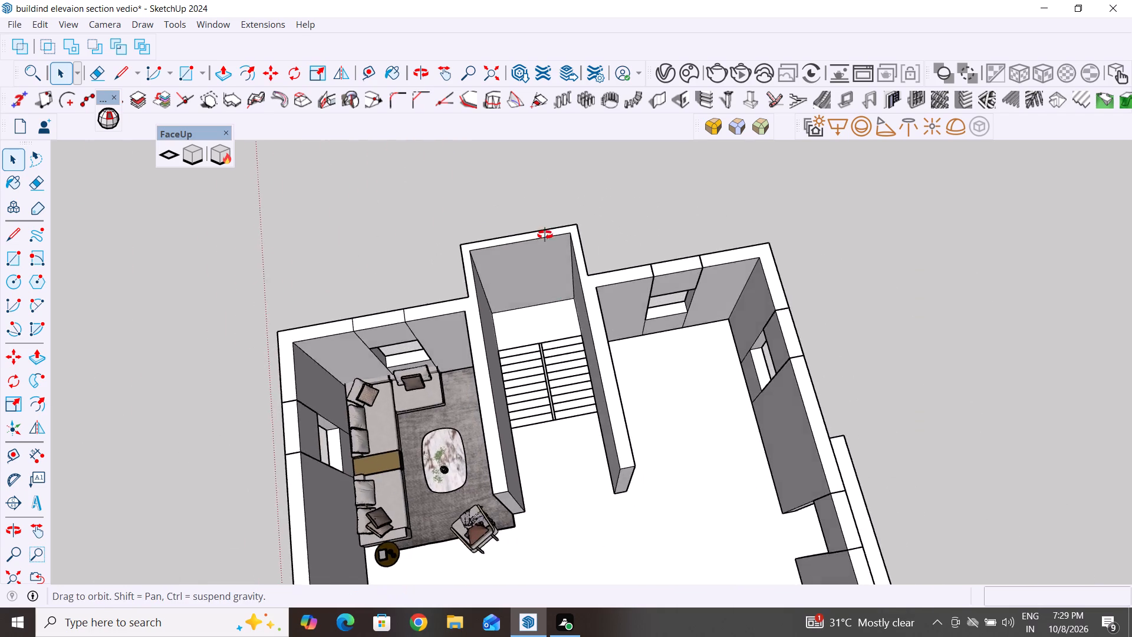
pyautogui.moveTo(545, 235); pyautogui.dragTo(544, 198, button='middle')
pyautogui.scroll(5, 569, 384)
pyautogui.moveTo(624, 485); pyautogui.dragTo(617, 472, button='middle')
pyautogui.click(14, 265)
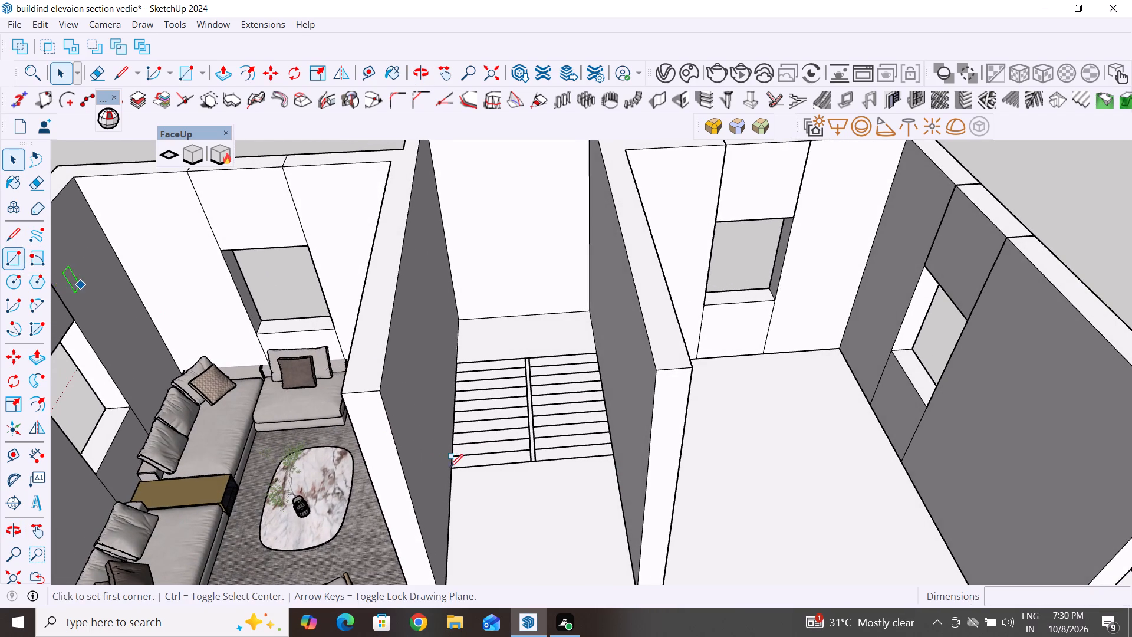
pyautogui.scroll(5, 474, 463)
pyautogui.click(529, 452)
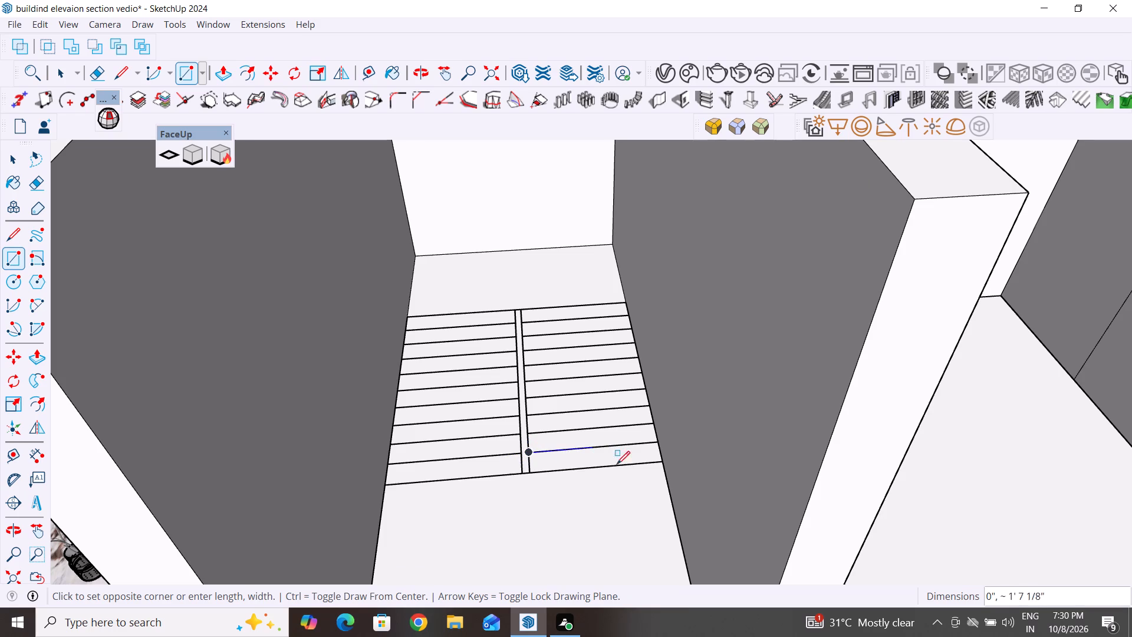
pyautogui.click(662, 459)
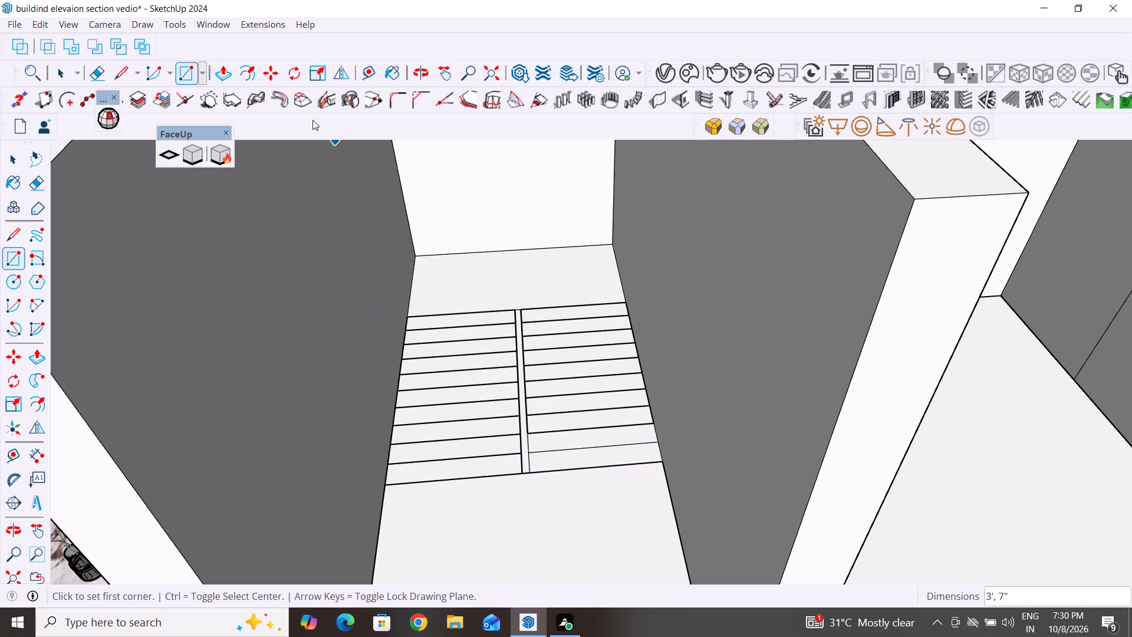
# Push/Pull the front tread's rectangle up 7" into a solid step.
pyautogui.click(228, 75)
pyautogui.click(597, 455)
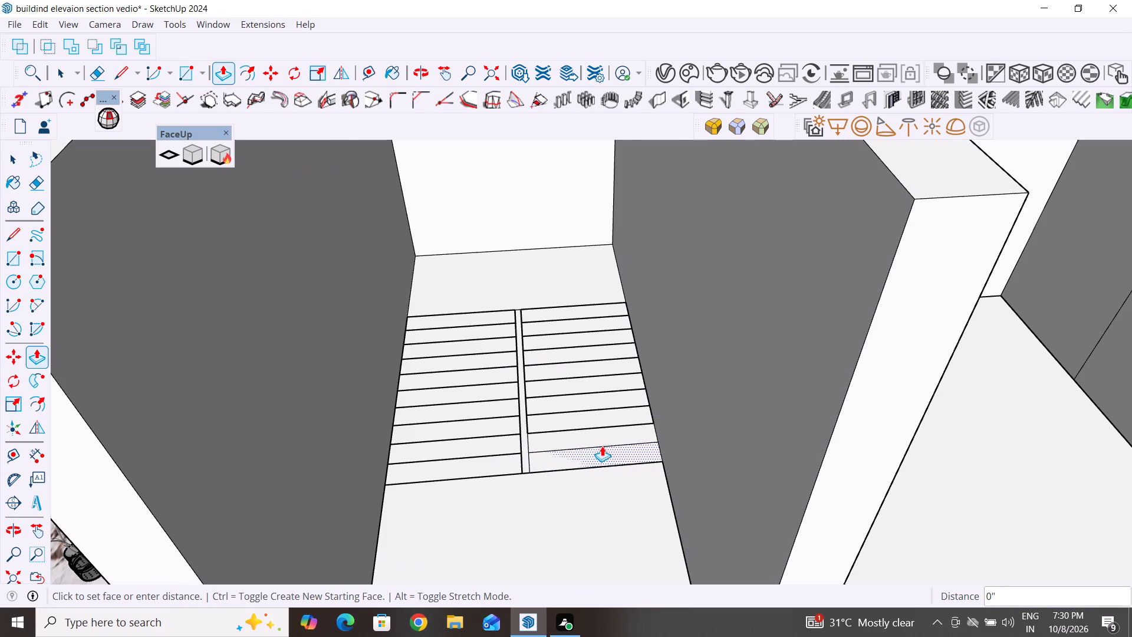
pyautogui.write('7"')
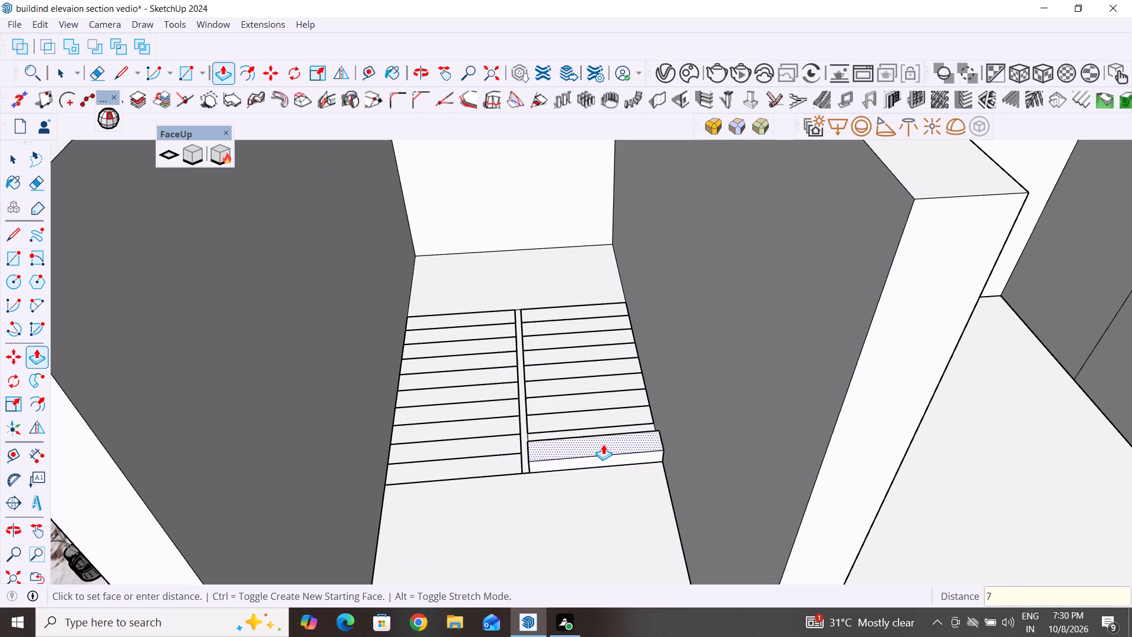
pyautogui.press('Return')
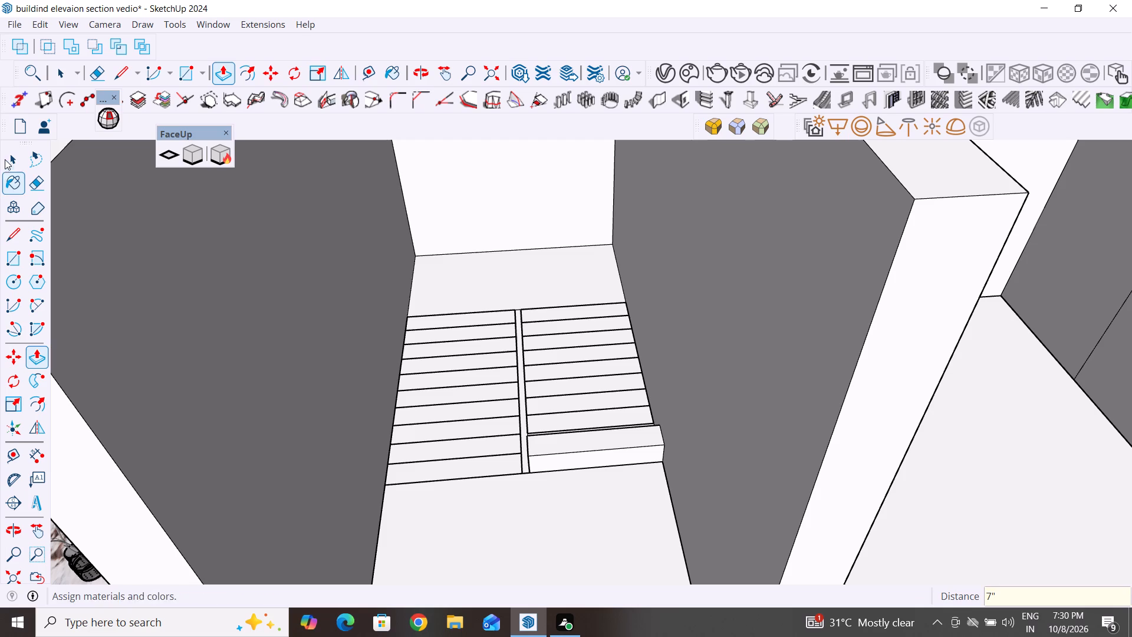
# Select the faces and edges of the raised first step and make them a group.
pyautogui.click(5, 159)
pyautogui.tripleClick(567, 459)
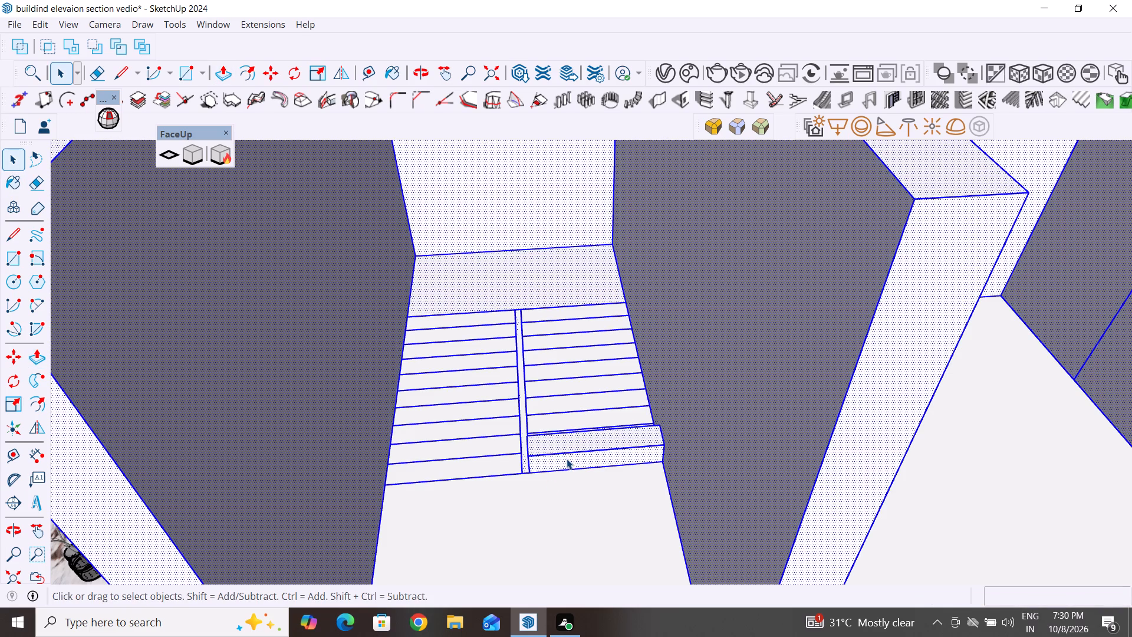
pyautogui.doubleClick(567, 459)
pyautogui.scroll(4, 569, 450)
pyautogui.moveTo(558, 468); pyautogui.dragTo(595, 459, button='middle')
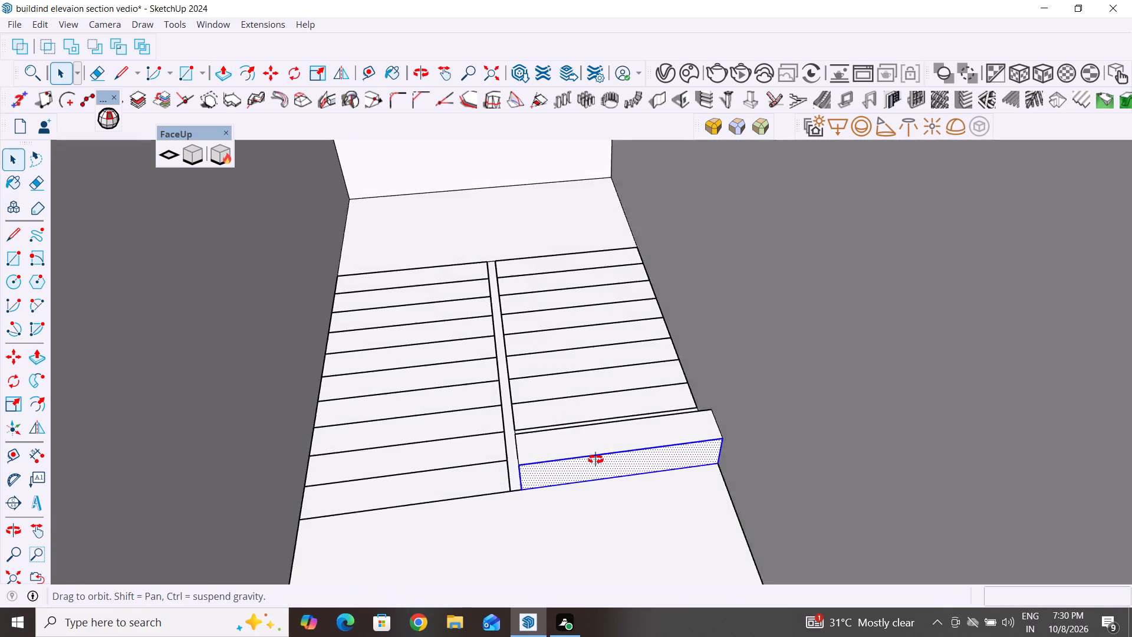
pyautogui.moveTo(595, 459); pyautogui.dragTo(611, 452, button='middle')
pyautogui.scroll(9, 569, 449)
pyautogui.moveTo(551, 476); pyautogui.dragTo(641, 469, button='middle')
pyautogui.keyDown('ctrl'); pyautogui.click(626, 442); pyautogui.keyUp('ctrl')
pyautogui.keyDown('ctrl'); pyautogui.click(667, 396); pyautogui.keyUp('ctrl')
pyautogui.moveTo(666, 472); pyautogui.dragTo(684, 481, button='middle')
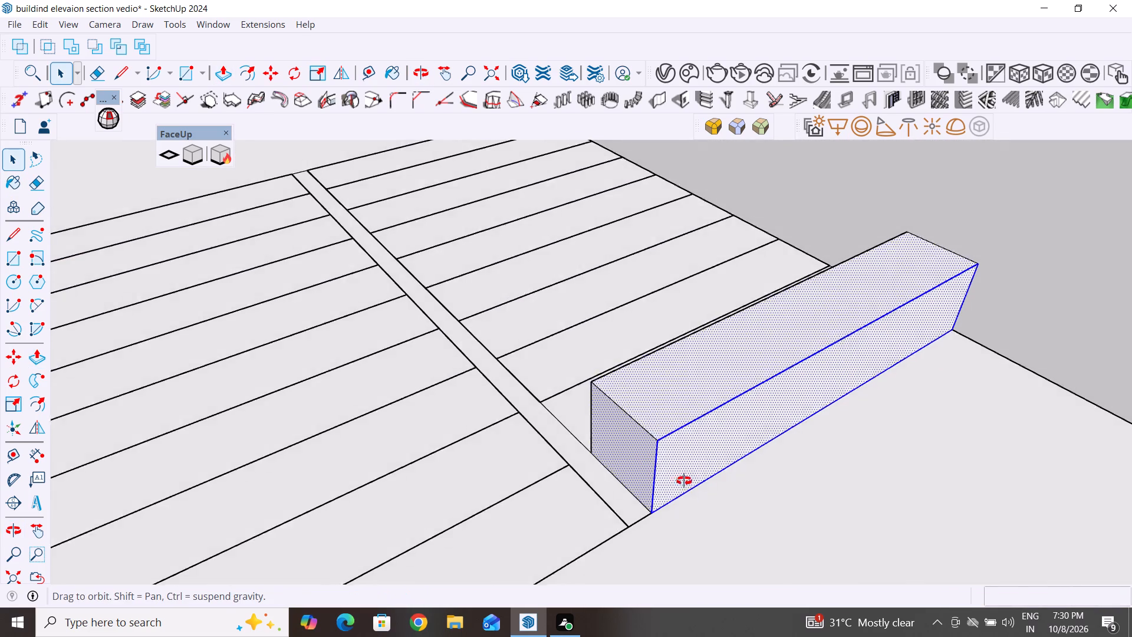
pyautogui.moveTo(684, 481); pyautogui.dragTo(954, 595, button='middle')
pyautogui.keyDown('ctrl'); pyautogui.click(753, 387); pyautogui.keyUp('ctrl')
pyautogui.scroll(-6, 707, 454)
pyautogui.moveTo(824, 413); pyautogui.dragTo(798, 417, button='middle')
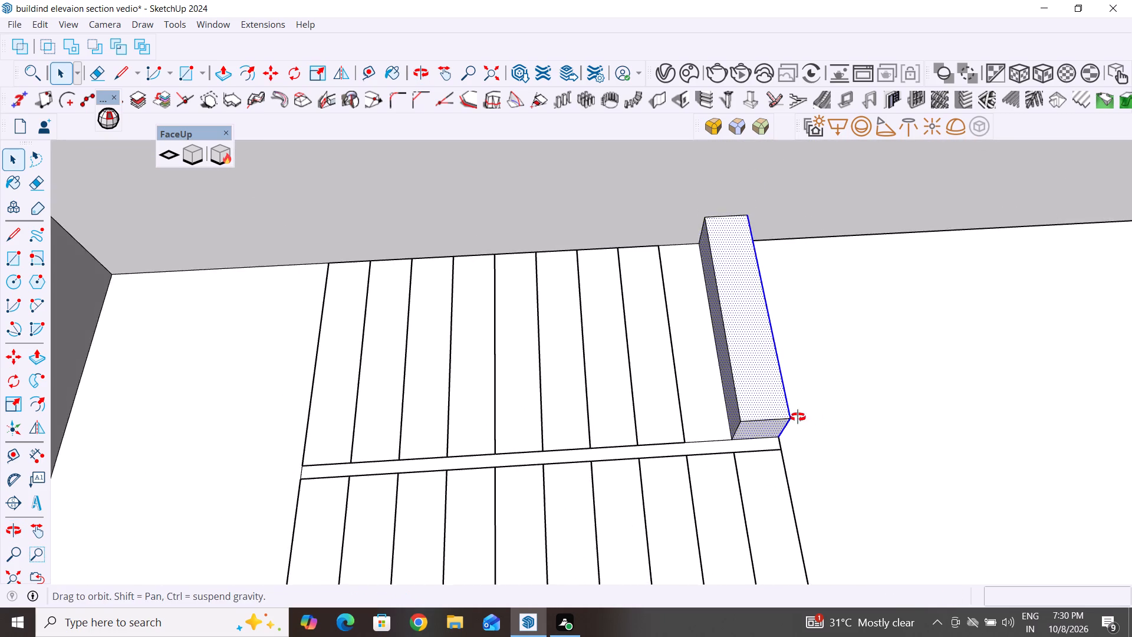
pyautogui.moveTo(798, 417); pyautogui.dragTo(472, 358, button='middle')
pyautogui.keyDown('ctrl'); pyautogui.click(567, 498); pyautogui.keyUp('ctrl')
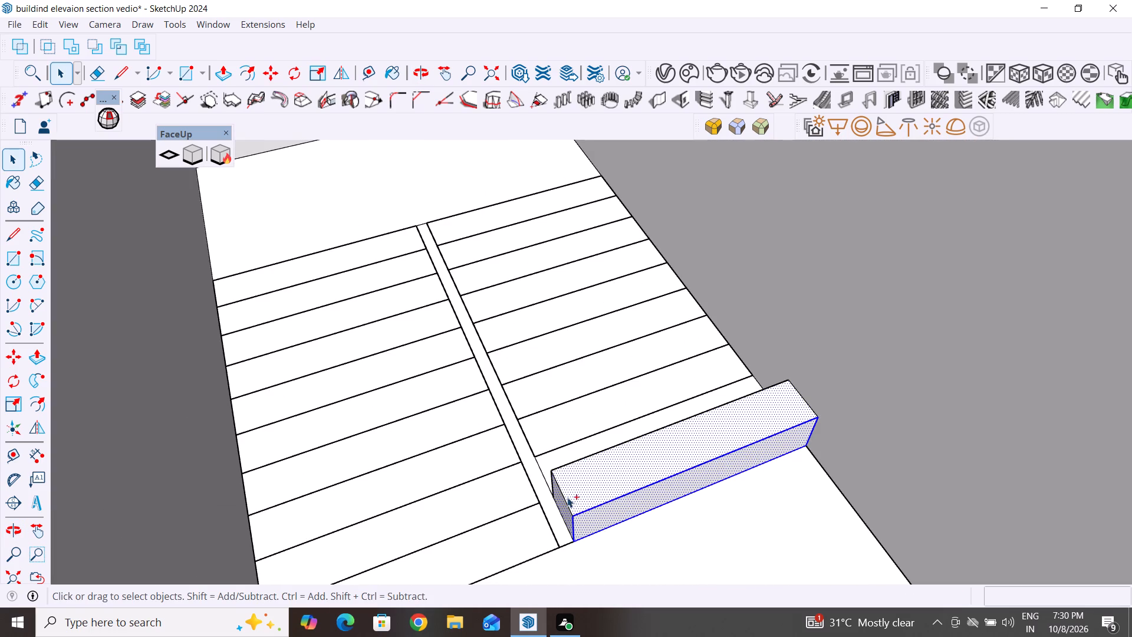
pyautogui.keyDown('ctrl'); pyautogui.click(586, 457); pyautogui.keyUp('ctrl')
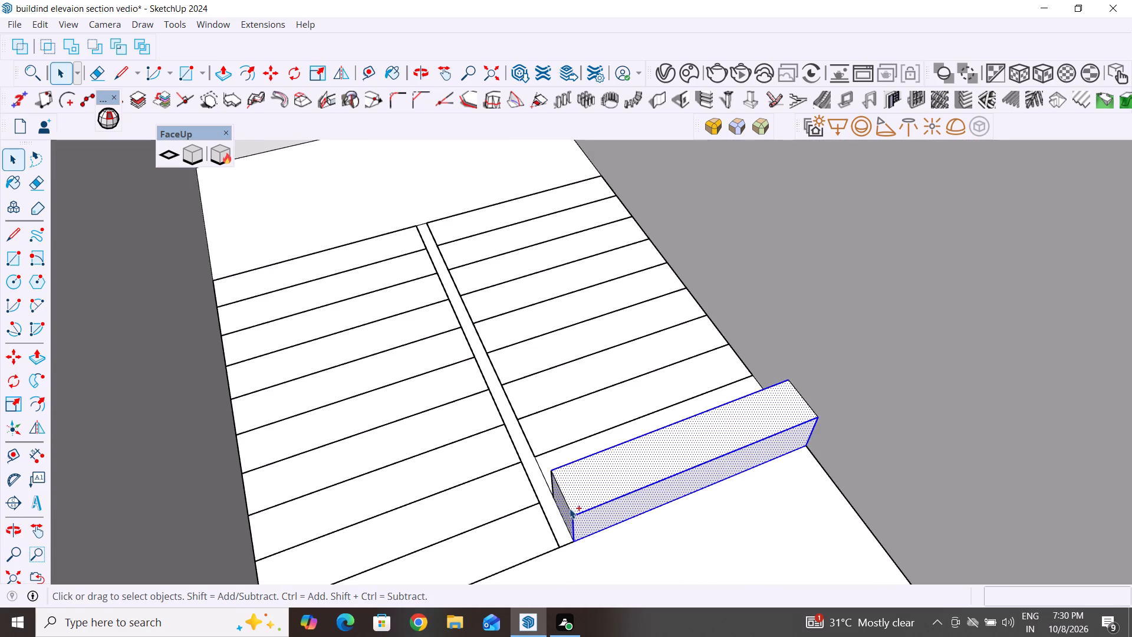
pyautogui.keyDown('ctrl'); pyautogui.click(570, 508); pyautogui.keyUp('ctrl')
pyautogui.moveTo(558, 504); pyautogui.dragTo(710, 562, button='middle')
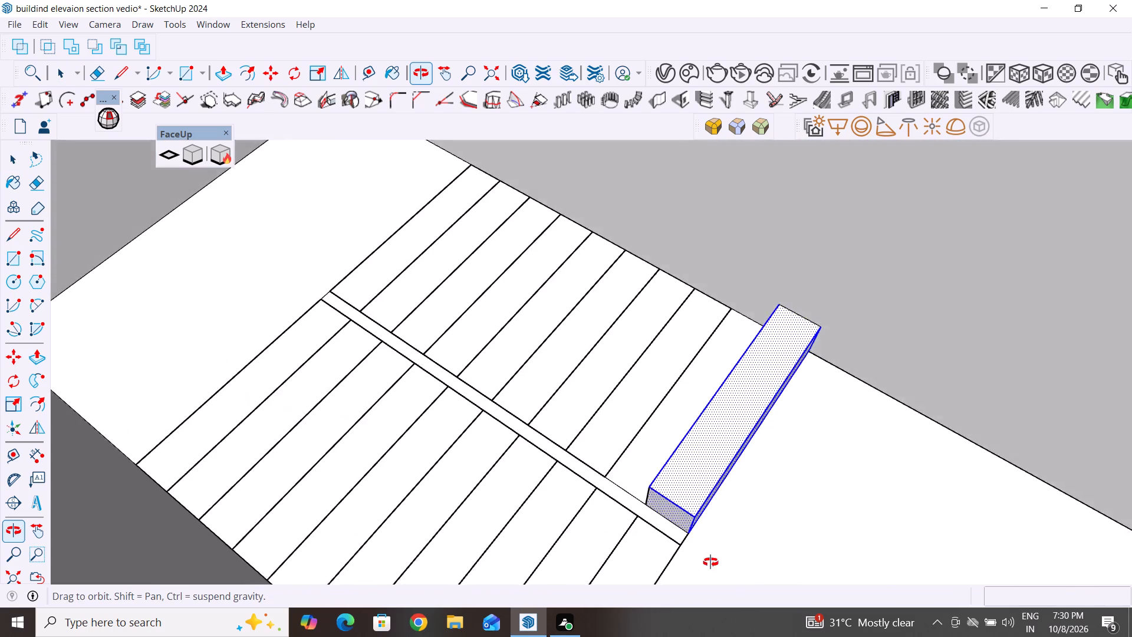
pyautogui.moveTo(710, 562); pyautogui.dragTo(811, 577, button='middle')
pyautogui.scroll(5, 695, 447)
pyautogui.moveTo(669, 531); pyautogui.dragTo(789, 507, button='middle')
pyautogui.keyDown('ctrl'); pyautogui.click(761, 439); pyautogui.keyUp('ctrl')
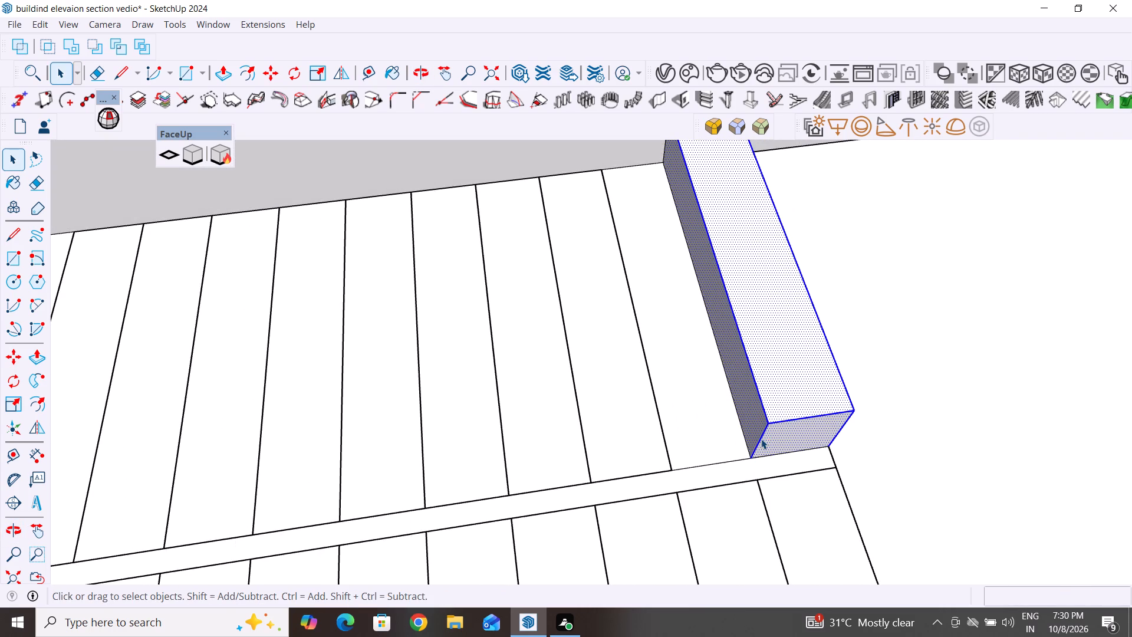
pyautogui.keyDown('ctrl'); pyautogui.rightClick(785, 357); pyautogui.keyUp('ctrl')
pyautogui.click(851, 138)
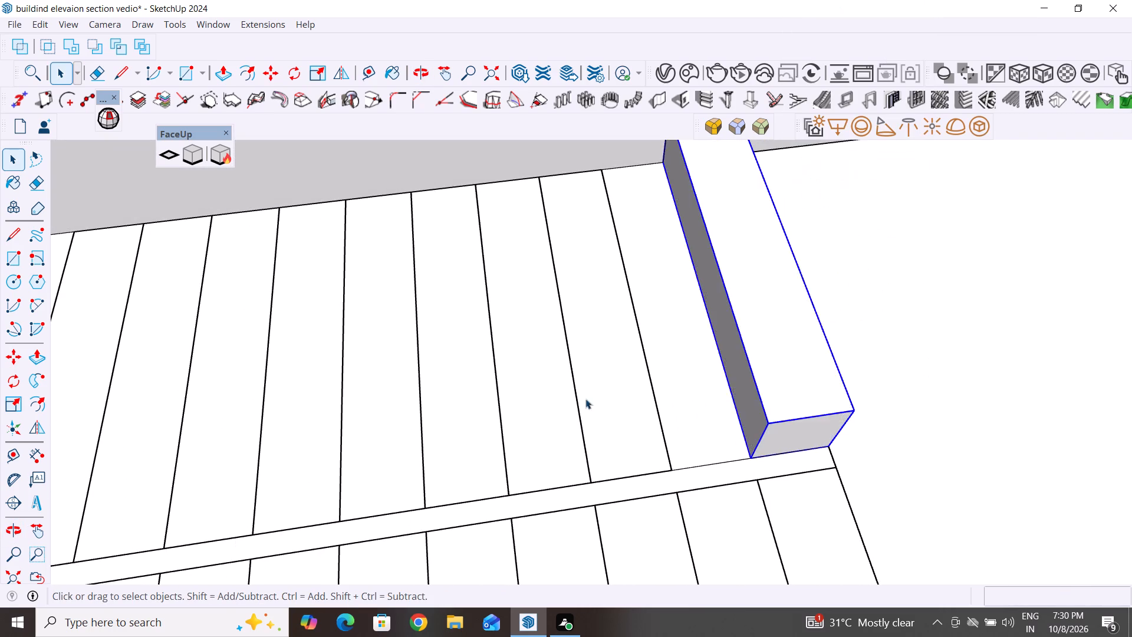
# Copy the grouped step from its lower front corner next to the wall to a raised point about 3' 10" away.
pyautogui.scroll(-8, 562, 400)
pyautogui.scroll(-14, 562, 400)
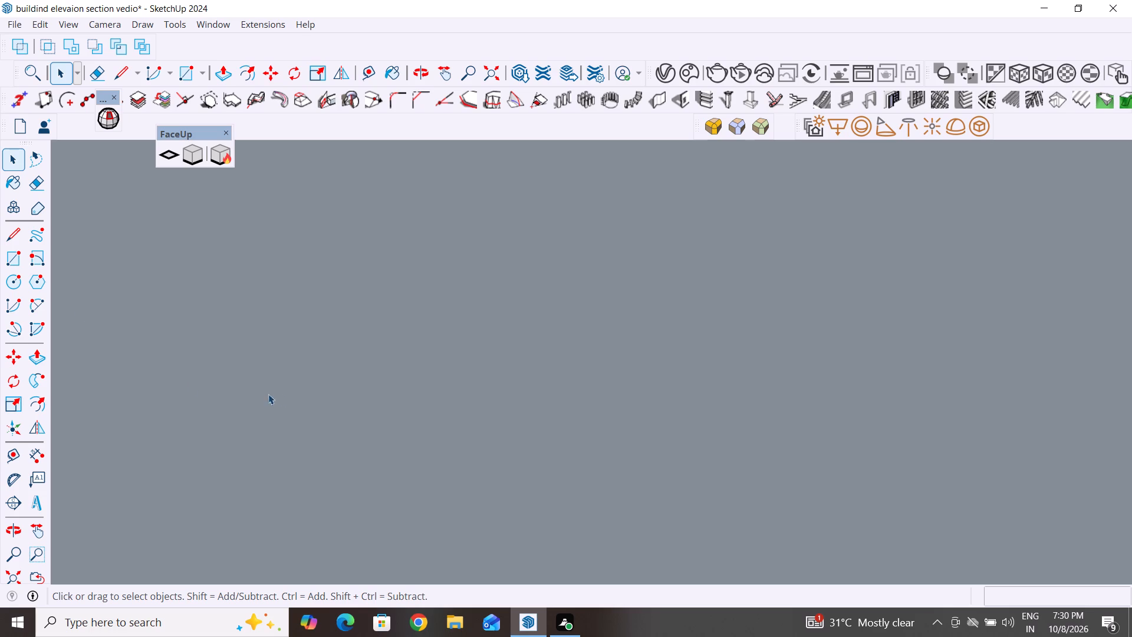
pyautogui.scroll(-20, 280, 394)
pyautogui.scroll(-18, 280, 394)
pyautogui.moveTo(549, 376); pyautogui.dragTo(547, 380, button='middle')
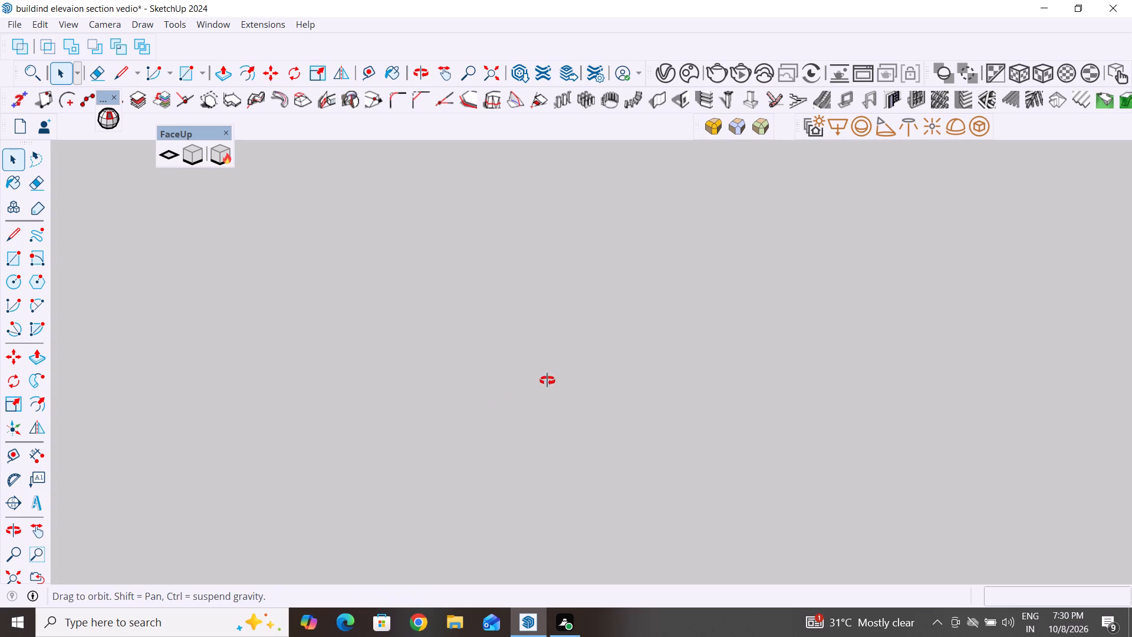
pyautogui.moveTo(547, 380); pyautogui.dragTo(345, 406, button='middle')
pyautogui.scroll(-20, 417, 435)
pyautogui.scroll(-18, 417, 435)
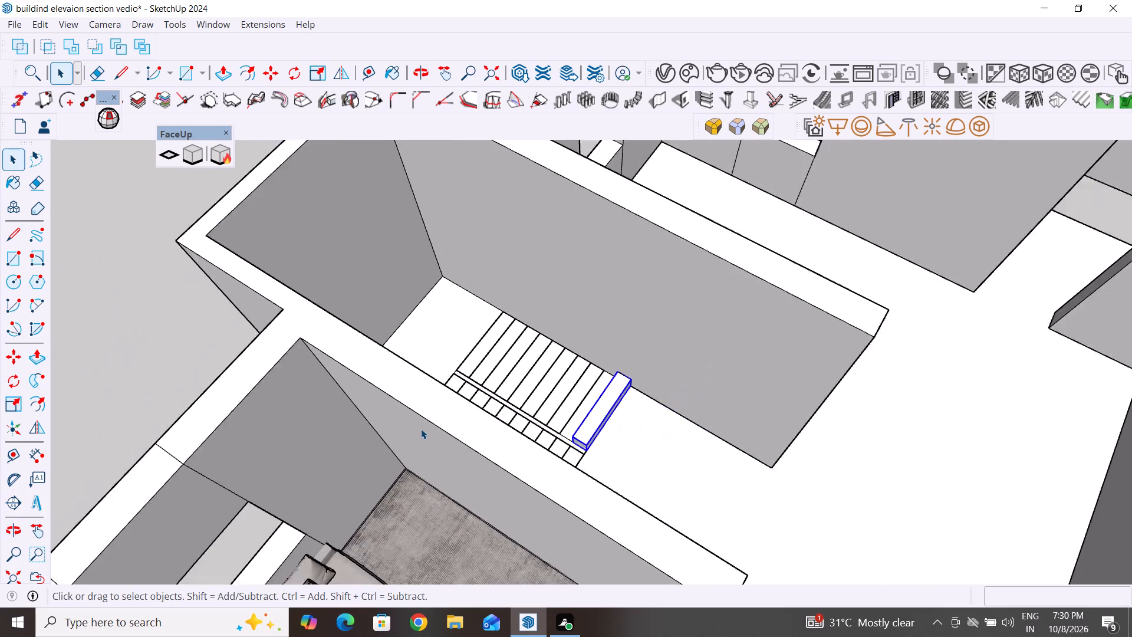
pyautogui.scroll(-4, 421, 429)
pyautogui.moveTo(640, 472); pyautogui.dragTo(418, 489, button='middle')
pyautogui.scroll(16, 534, 372)
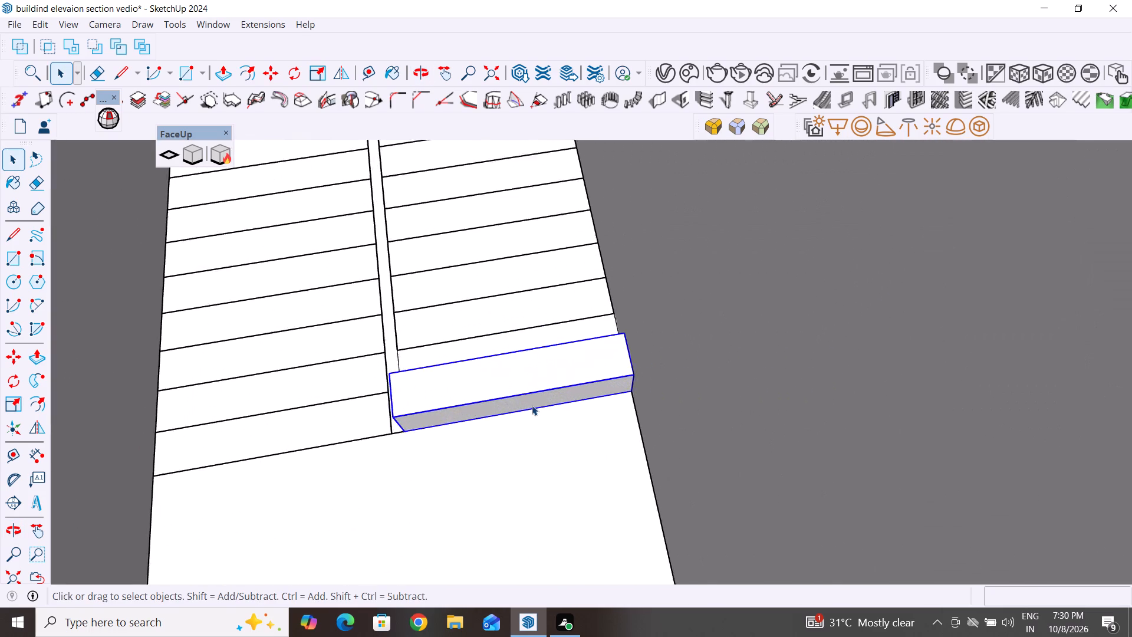
pyautogui.moveTo(565, 417); pyautogui.dragTo(526, 332, button='middle')
pyautogui.press('m')
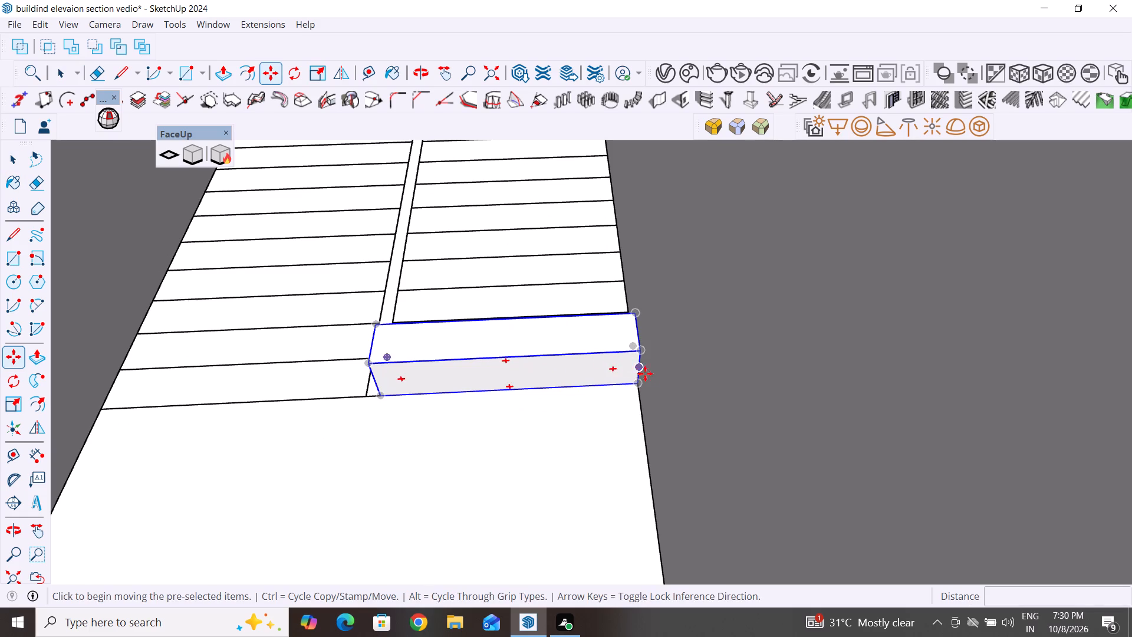
pyautogui.click(640, 385)
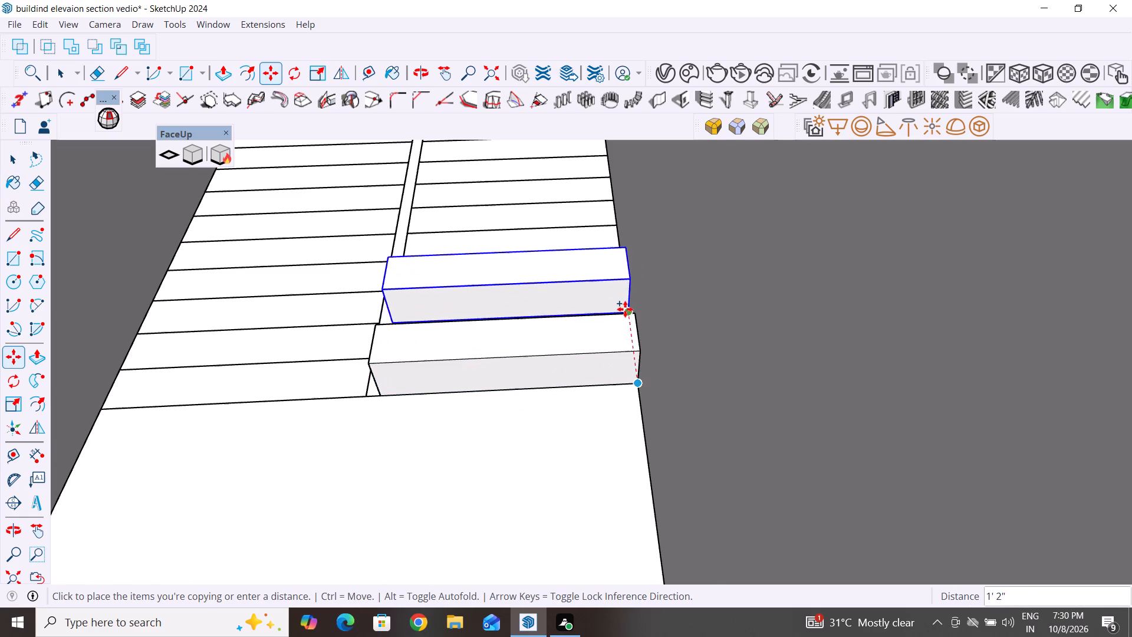
pyautogui.scroll(-5, 625, 309)
pyautogui.moveTo(598, 385); pyautogui.dragTo(705, 221, button='middle')
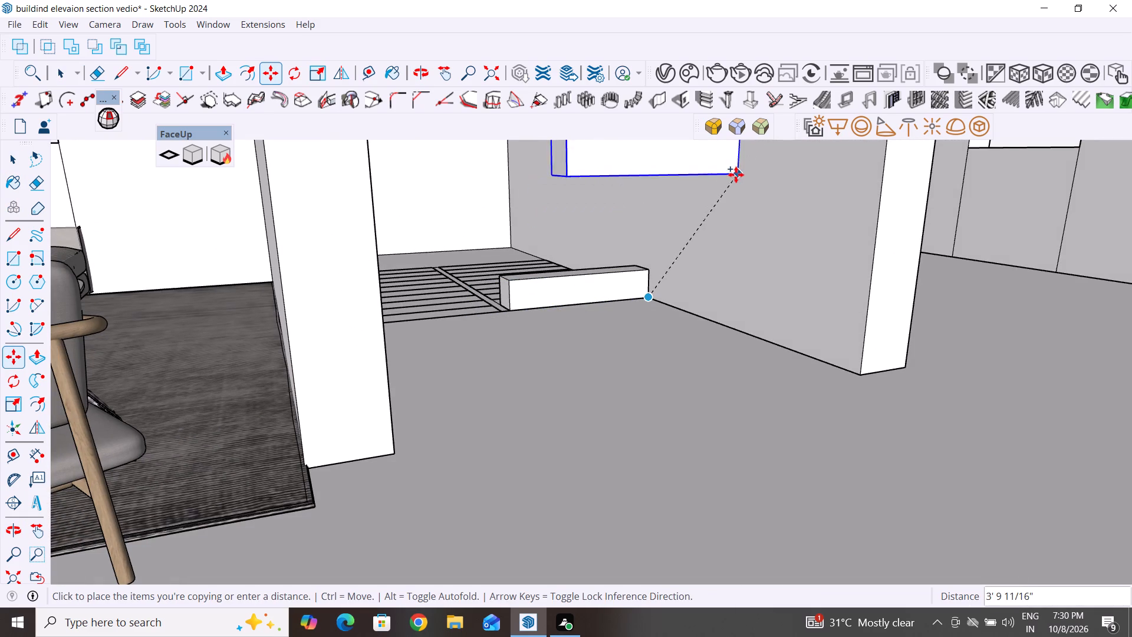
pyautogui.click(732, 172)
# Move the raised step copy by its lower corner out of the house to the open area beside it, about 34' 2" away.
pyautogui.scroll(-4, 598, 377)
pyautogui.moveTo(640, 337); pyautogui.dragTo(558, 420, button='middle')
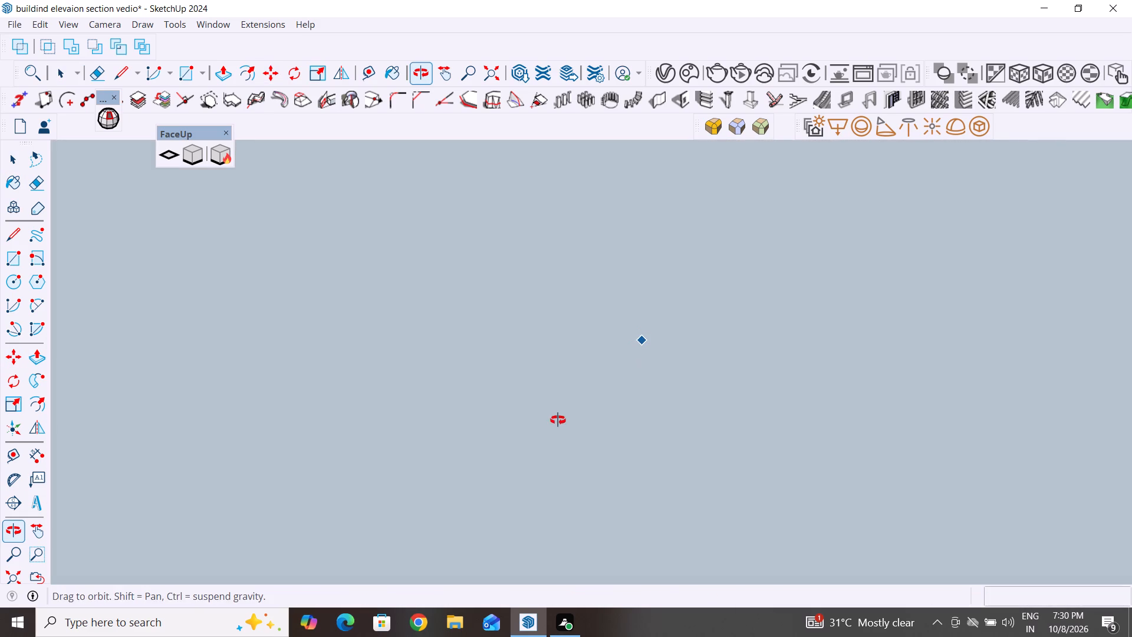
pyautogui.moveTo(558, 420); pyautogui.dragTo(554, 428, button='middle')
pyautogui.click(21, 168)
pyautogui.scroll(-6, 0, 543)
pyautogui.scroll(-7, 336, 452)
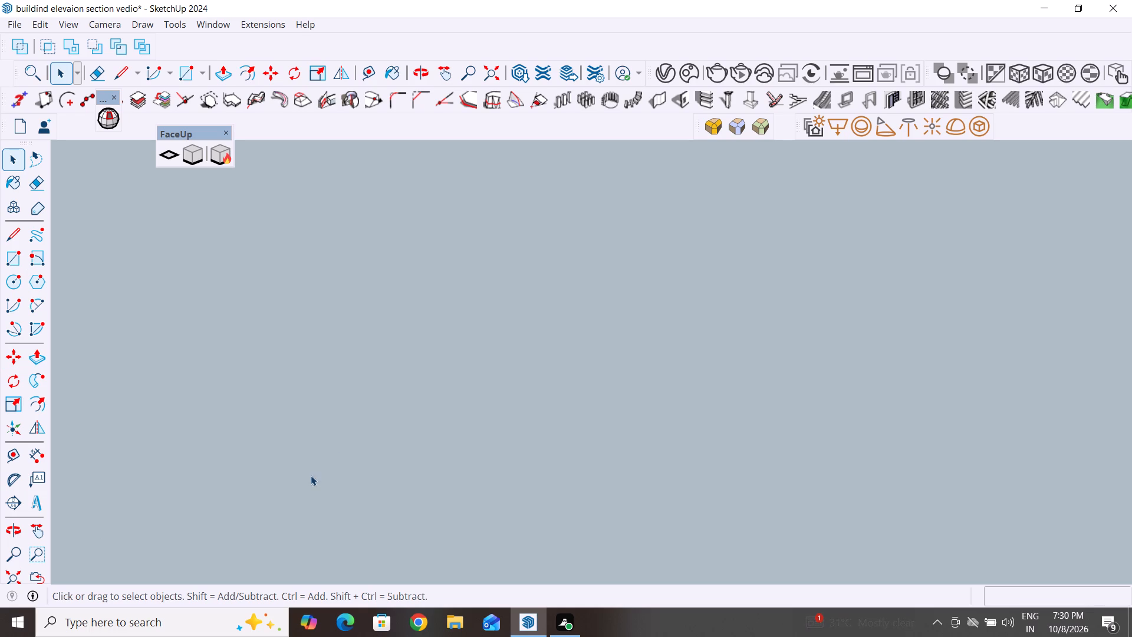
pyautogui.scroll(-5, 547, 458)
pyautogui.scroll(-20, 371, 467)
pyautogui.scroll(-3, 371, 467)
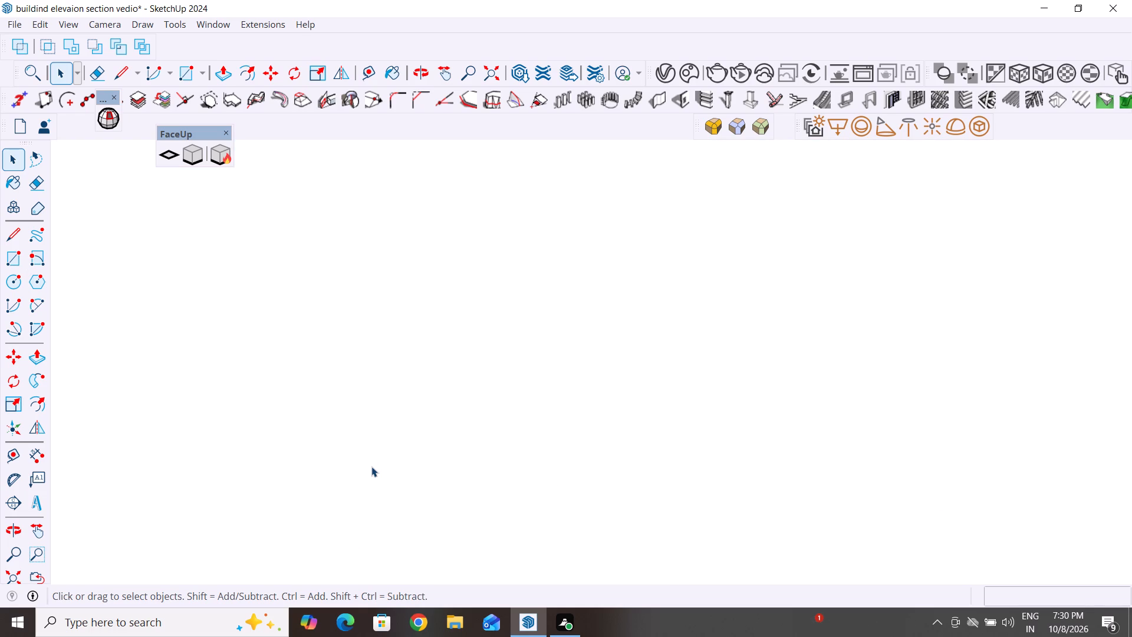
pyautogui.click(5, 570)
pyautogui.click(17, 572)
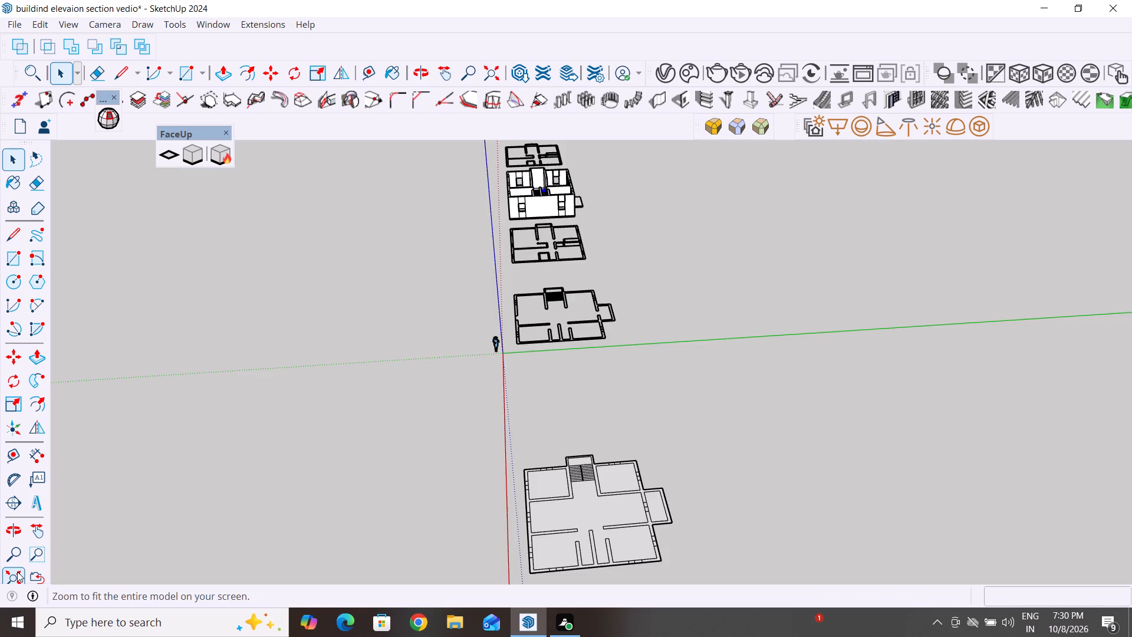
pyautogui.scroll(11, 513, 285)
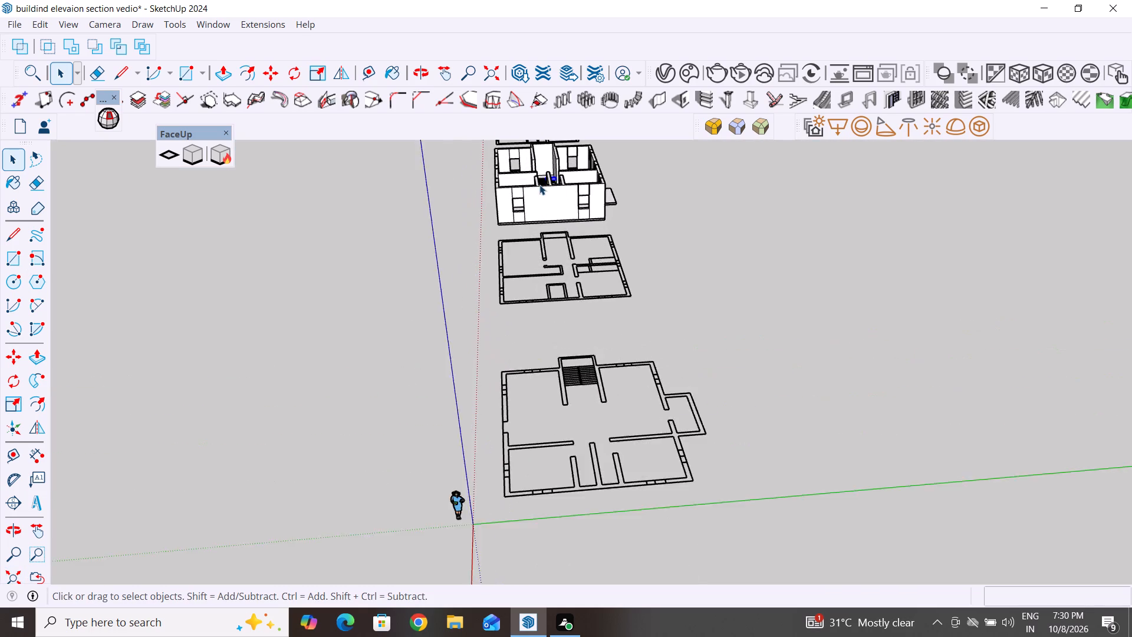
pyautogui.scroll(3, 539, 185)
pyautogui.scroll(-5, 528, 317)
pyautogui.scroll(7, 549, 166)
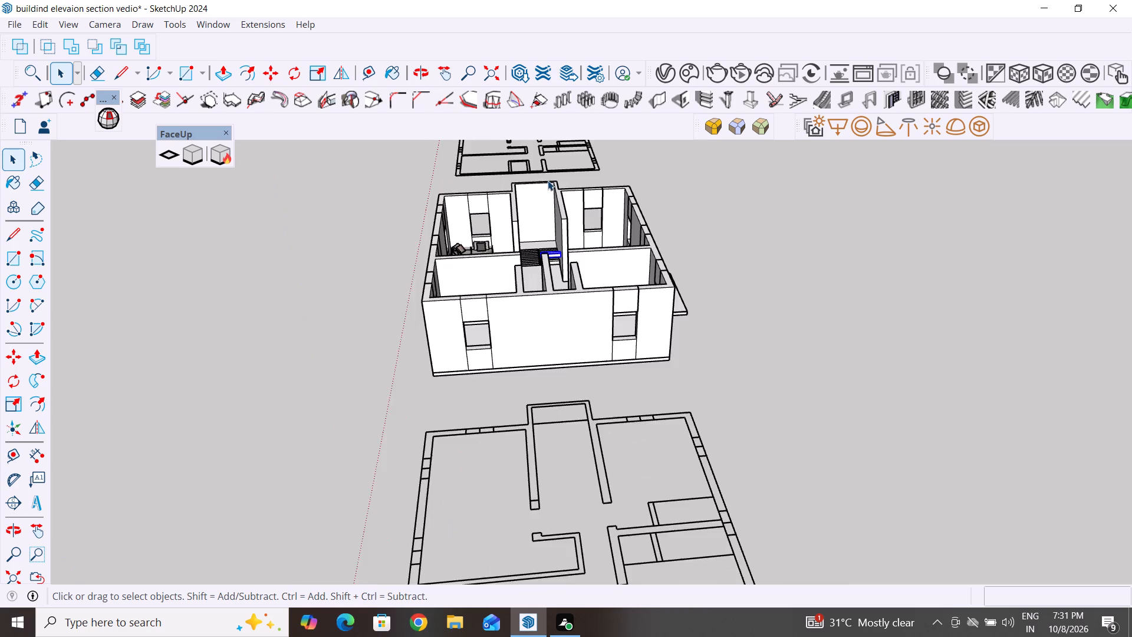
pyautogui.scroll(3, 548, 180)
pyautogui.scroll(9, 543, 334)
pyautogui.moveTo(577, 331); pyautogui.dragTo(553, 279, button='middle')
pyautogui.press('m')
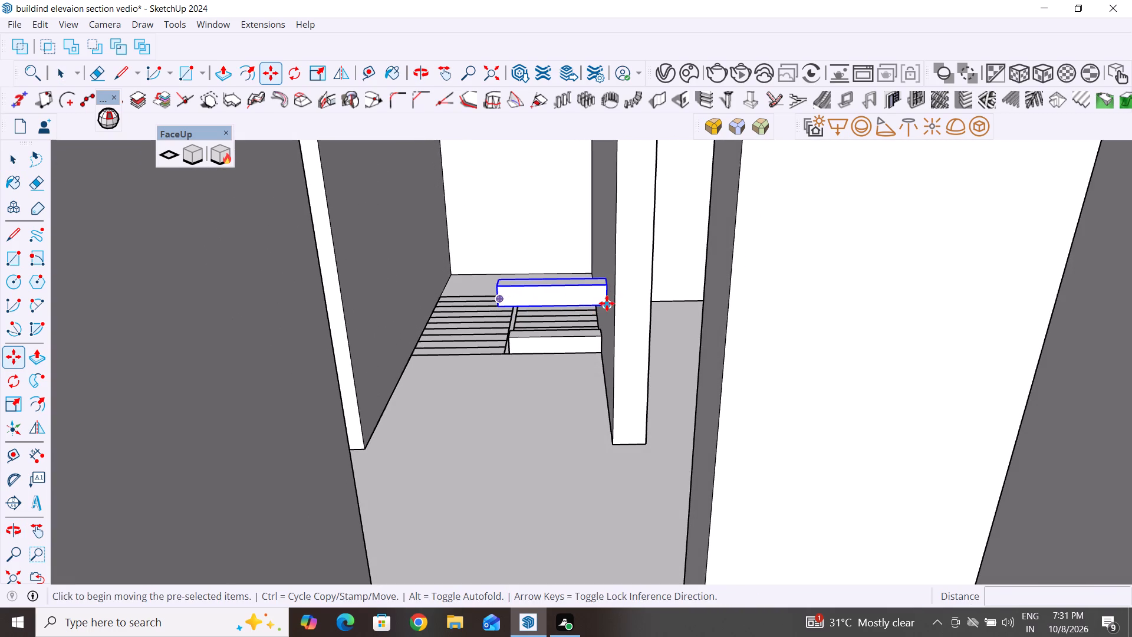
pyautogui.click(603, 303)
pyautogui.scroll(-19, 620, 308)
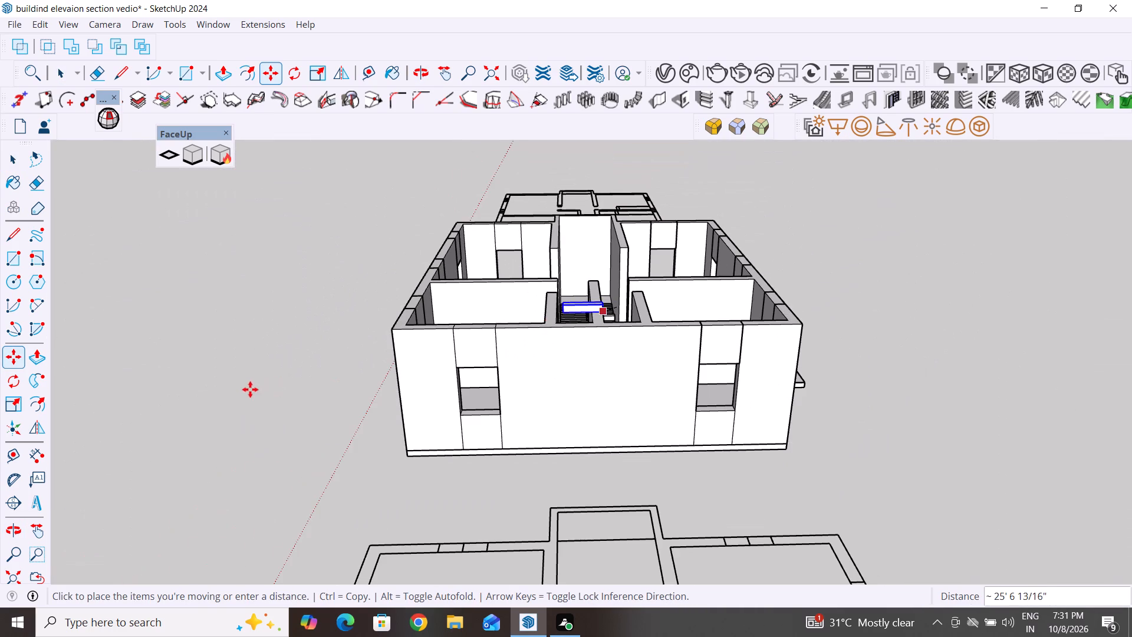
pyautogui.click(278, 369)
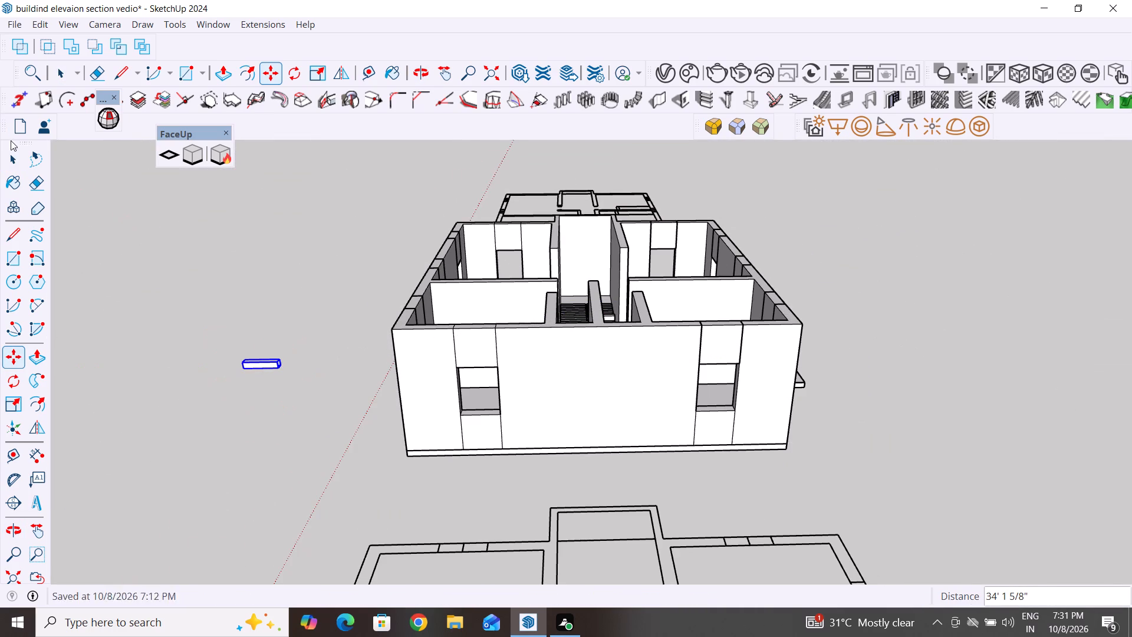
# Draw a 7" by 3' rectangle closing the open underside of the step copy outside the house.
pyautogui.click(18, 162)
pyautogui.scroll(10, 271, 380)
pyautogui.moveTo(272, 343); pyautogui.dragTo(323, 221, button='middle')
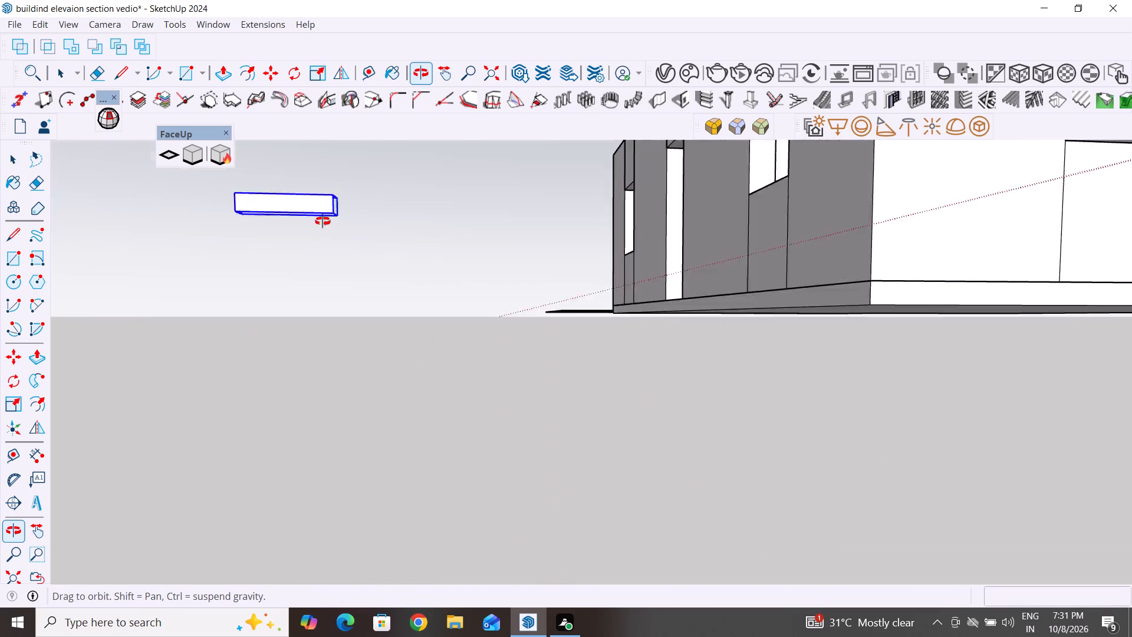
pyautogui.moveTo(323, 221); pyautogui.dragTo(361, 264, button='middle')
pyautogui.scroll(5, 368, 201)
pyautogui.scroll(-4, 368, 199)
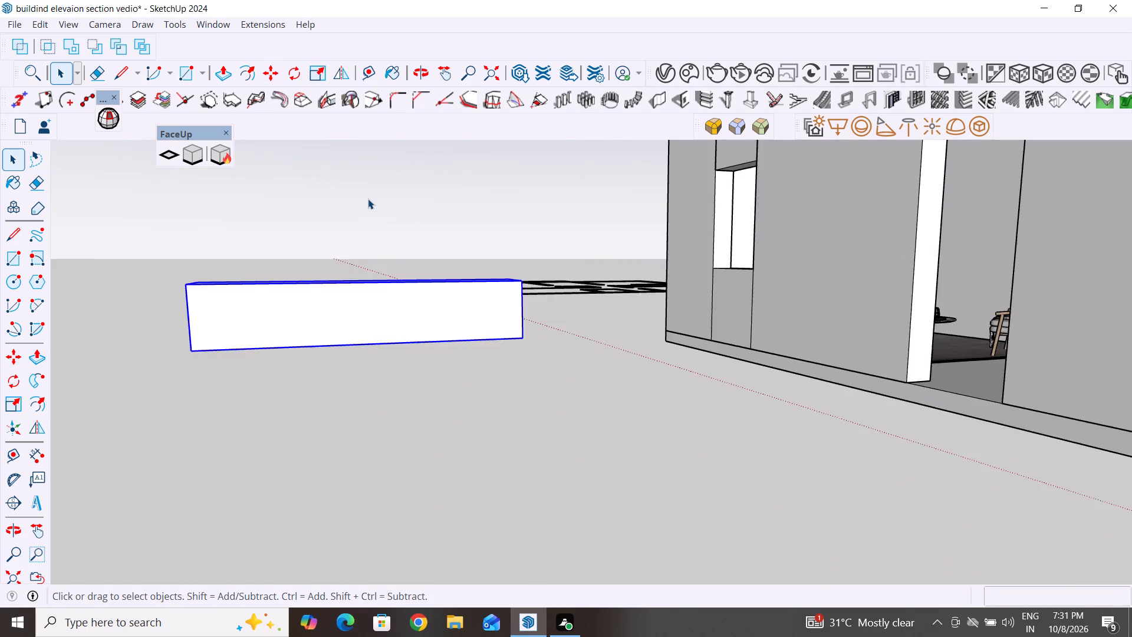
pyautogui.scroll(-1, 368, 199)
pyautogui.moveTo(385, 252); pyautogui.dragTo(391, 150, button='middle')
pyautogui.scroll(11, 391, 150)
pyautogui.scroll(-4, 362, 274)
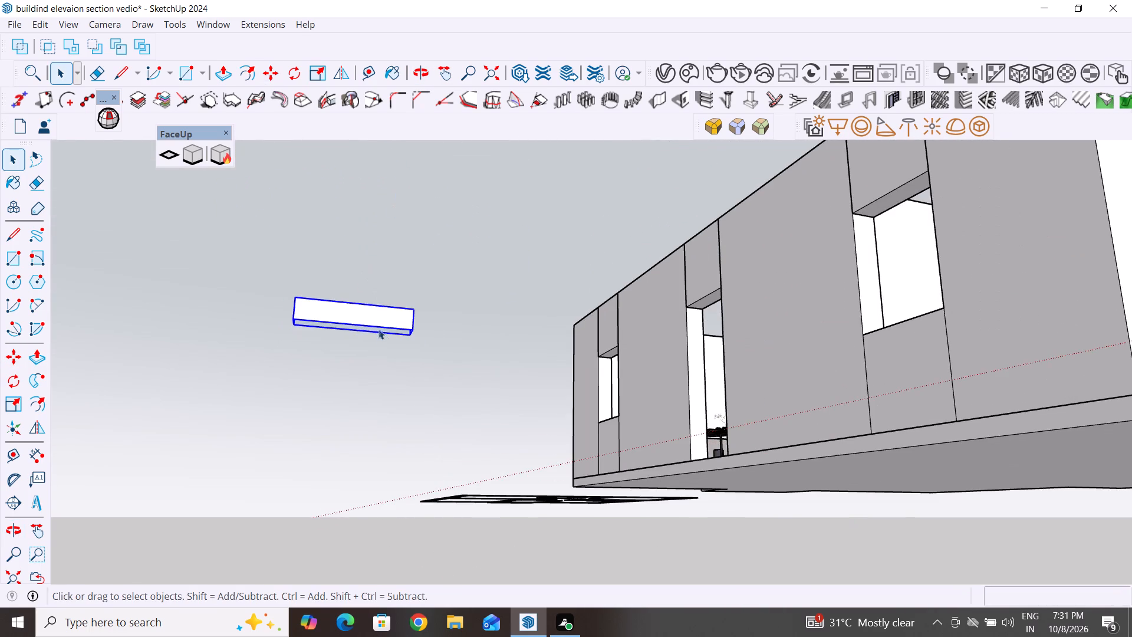
pyautogui.moveTo(390, 331); pyautogui.dragTo(441, 241, button='middle')
pyautogui.scroll(4, 477, 219)
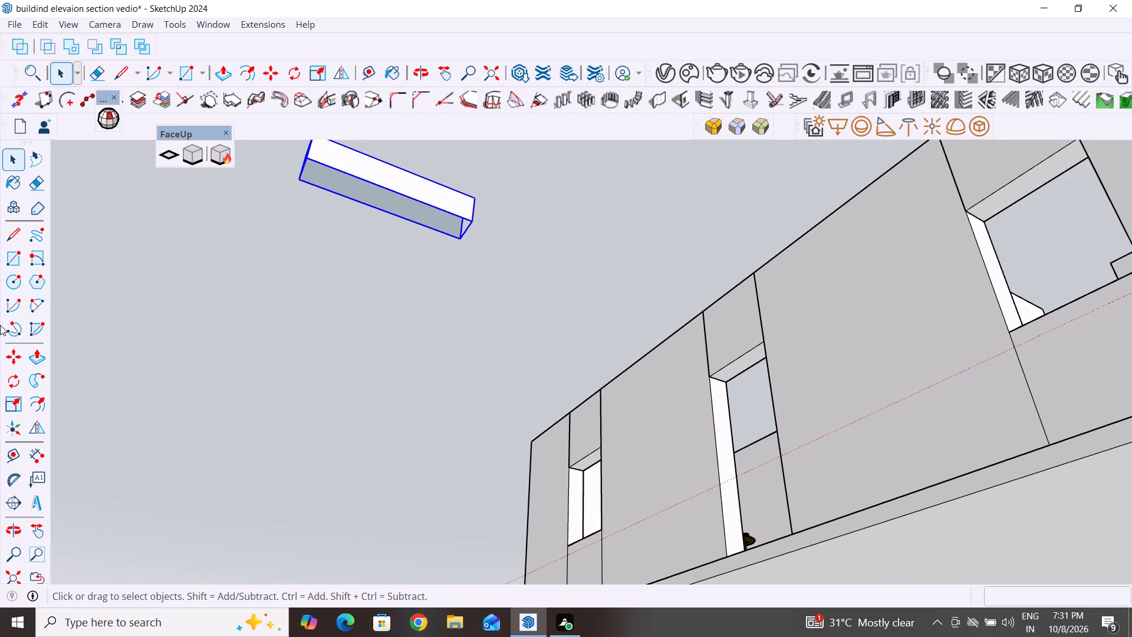
pyautogui.click(11, 258)
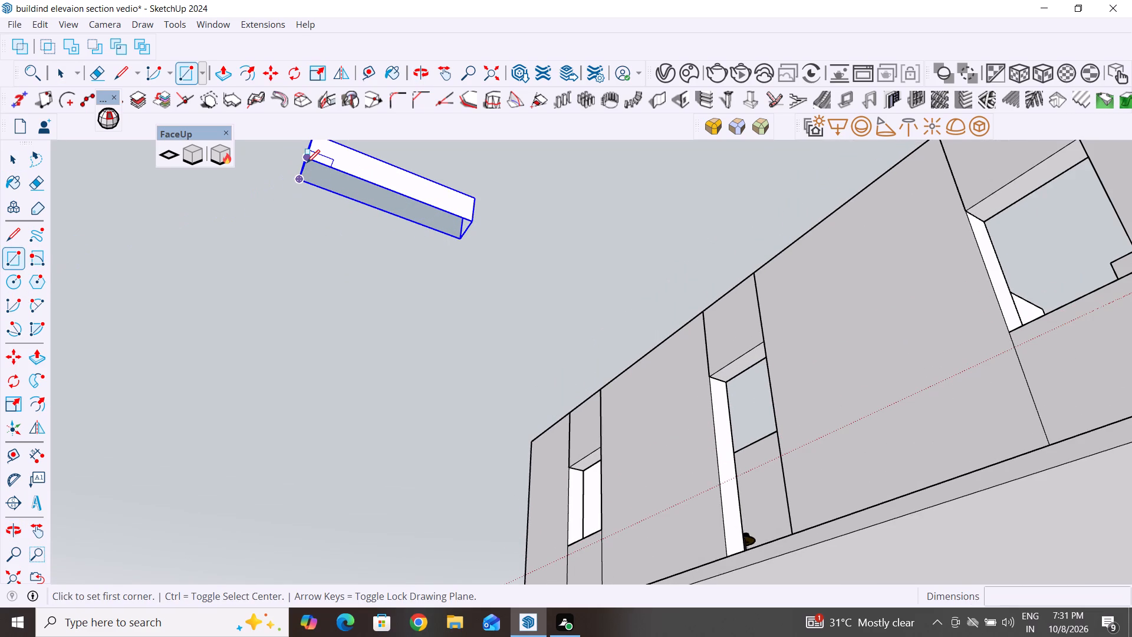
pyautogui.click(307, 163)
pyautogui.click(464, 241)
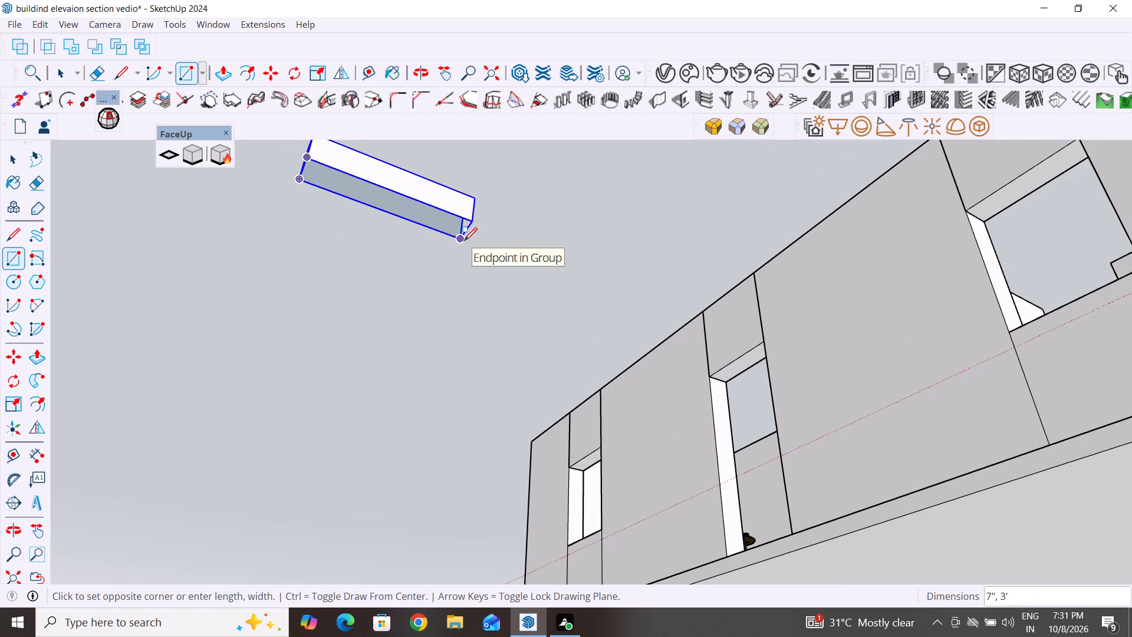
# Draw a 7" by 7" rectangle closing the open end of the step copy outside the house.
pyautogui.moveTo(535, 242); pyautogui.dragTo(473, 328, button='middle')
pyautogui.scroll(-6, 572, 254)
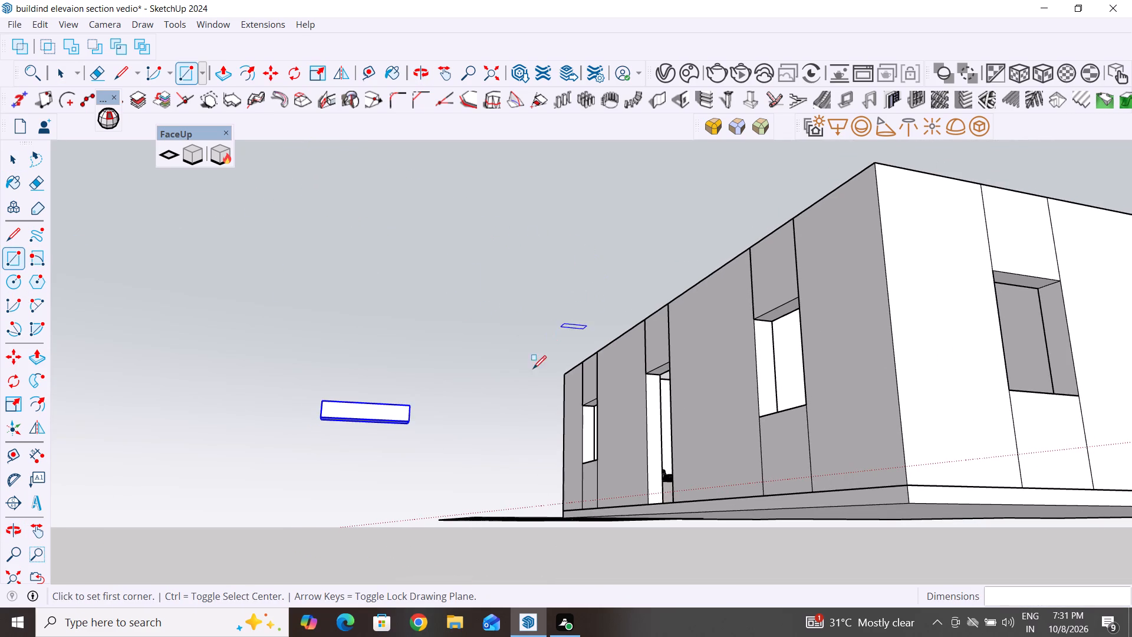
pyautogui.moveTo(454, 452); pyautogui.dragTo(302, 523, button='middle')
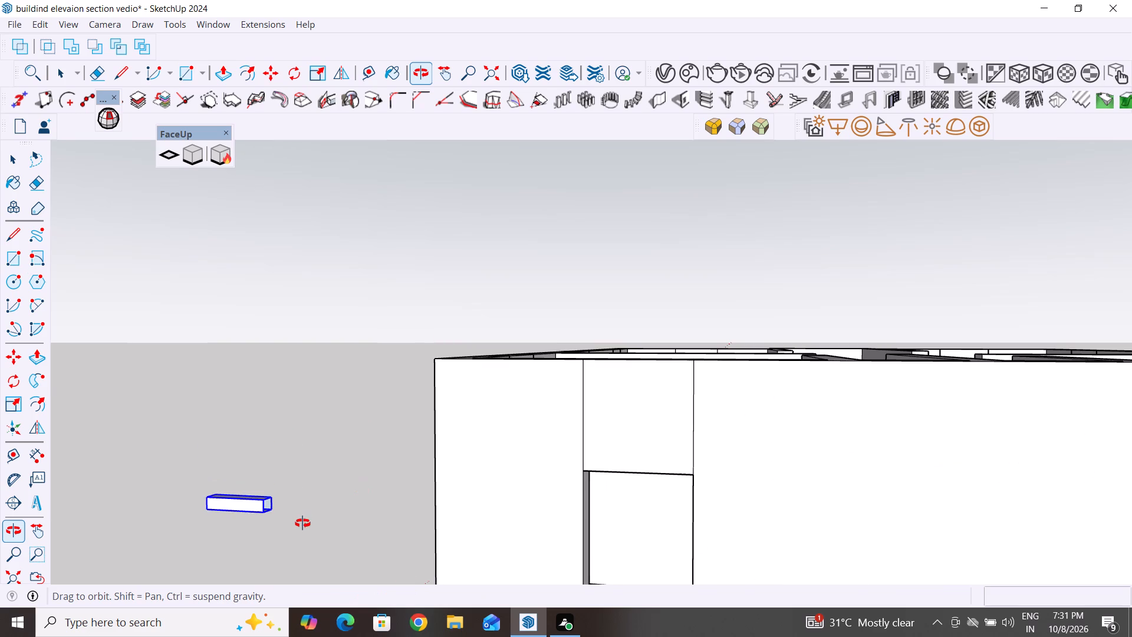
pyautogui.scroll(14, 238, 520)
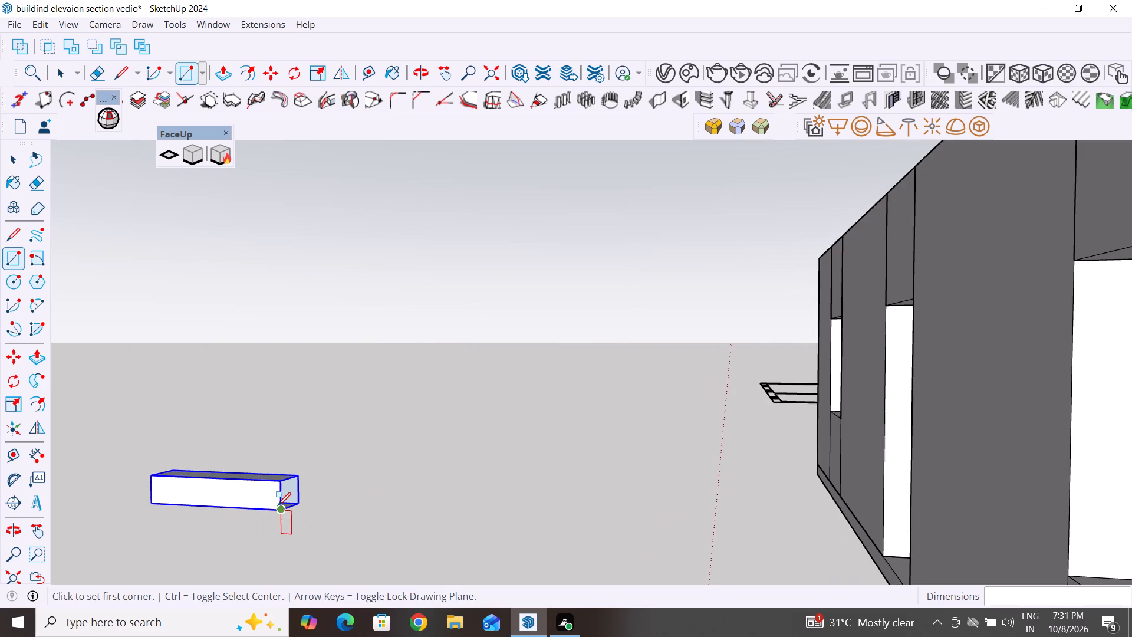
pyautogui.scroll(3, 278, 505)
pyautogui.click(311, 455)
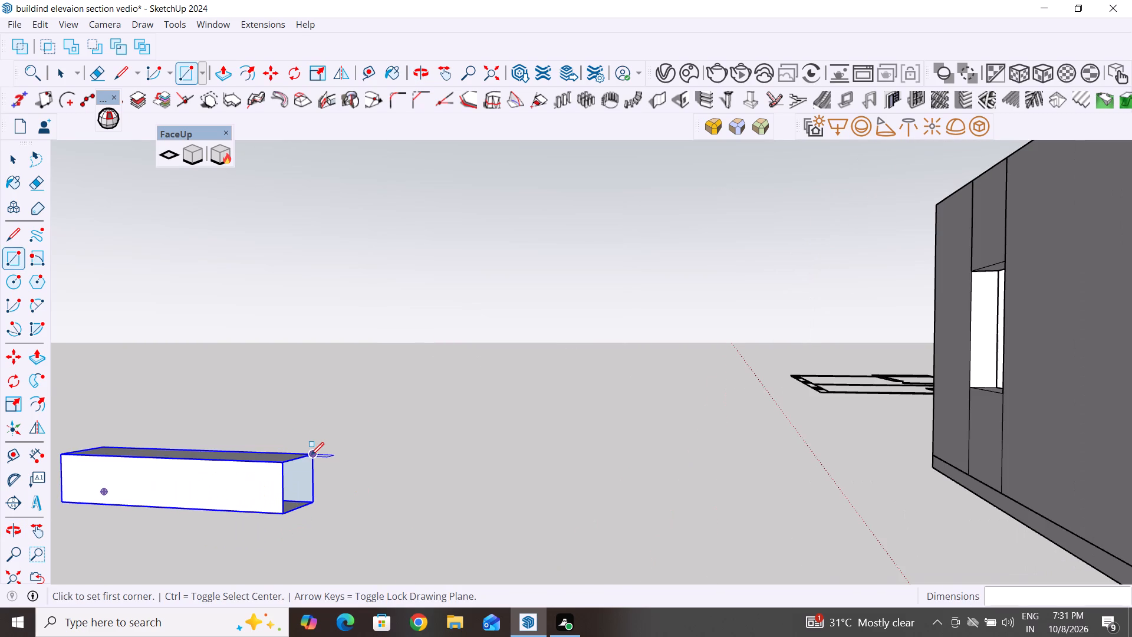
pyautogui.click(283, 516)
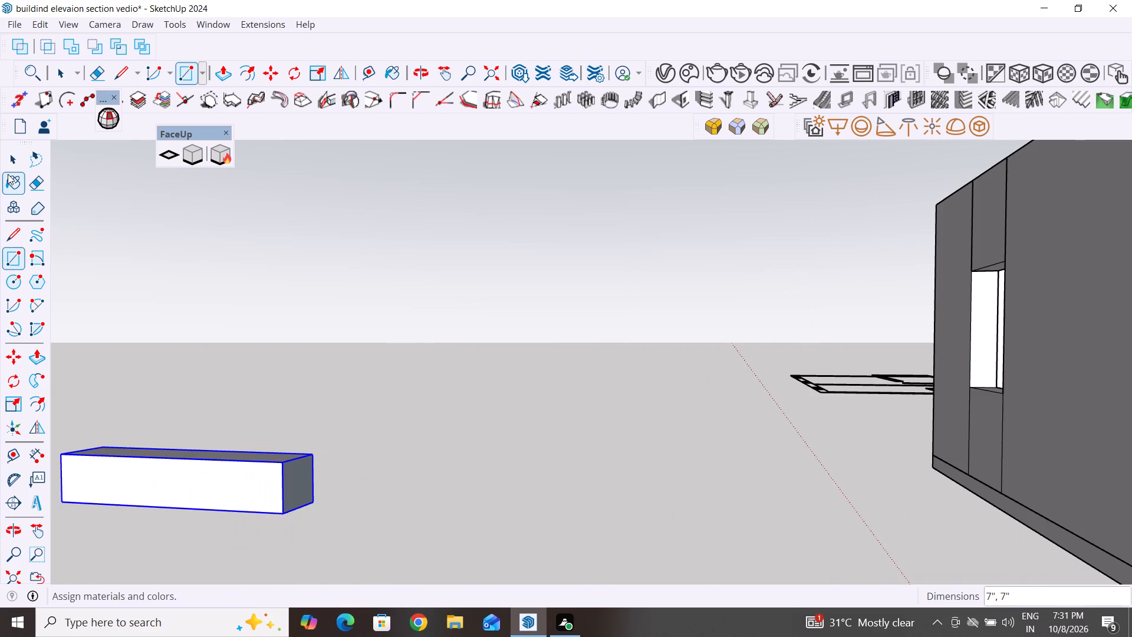
pyautogui.click(18, 151)
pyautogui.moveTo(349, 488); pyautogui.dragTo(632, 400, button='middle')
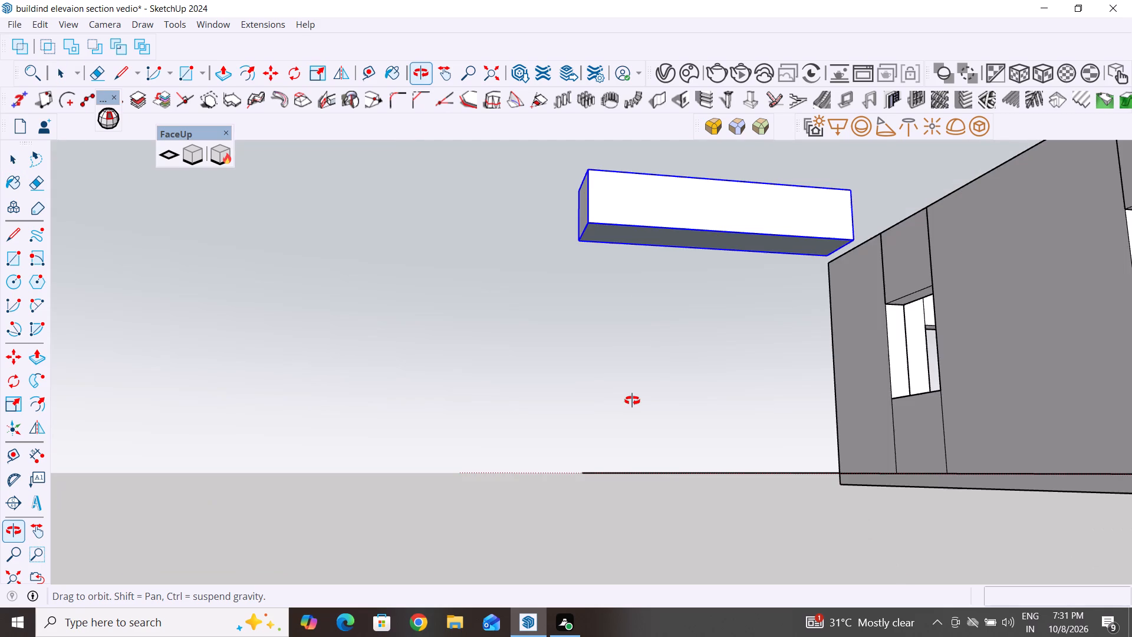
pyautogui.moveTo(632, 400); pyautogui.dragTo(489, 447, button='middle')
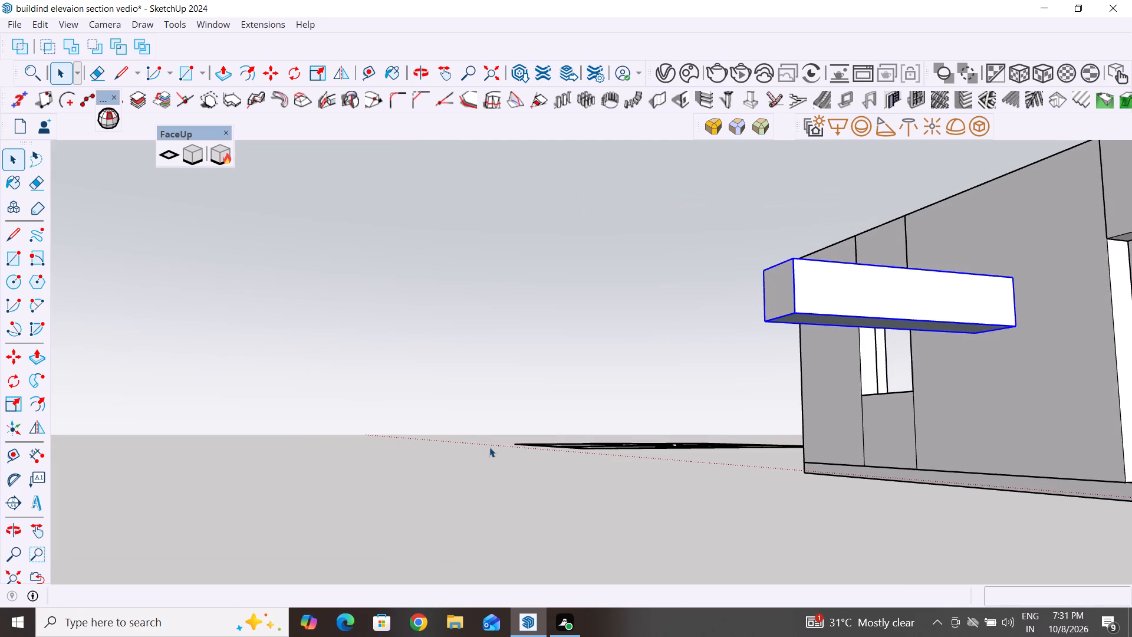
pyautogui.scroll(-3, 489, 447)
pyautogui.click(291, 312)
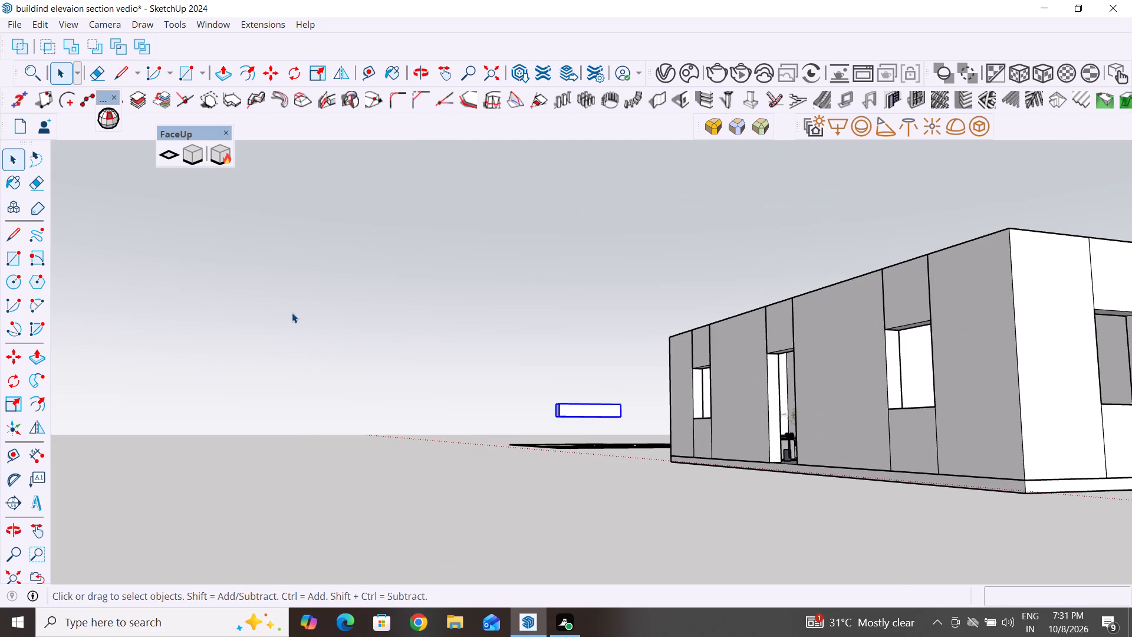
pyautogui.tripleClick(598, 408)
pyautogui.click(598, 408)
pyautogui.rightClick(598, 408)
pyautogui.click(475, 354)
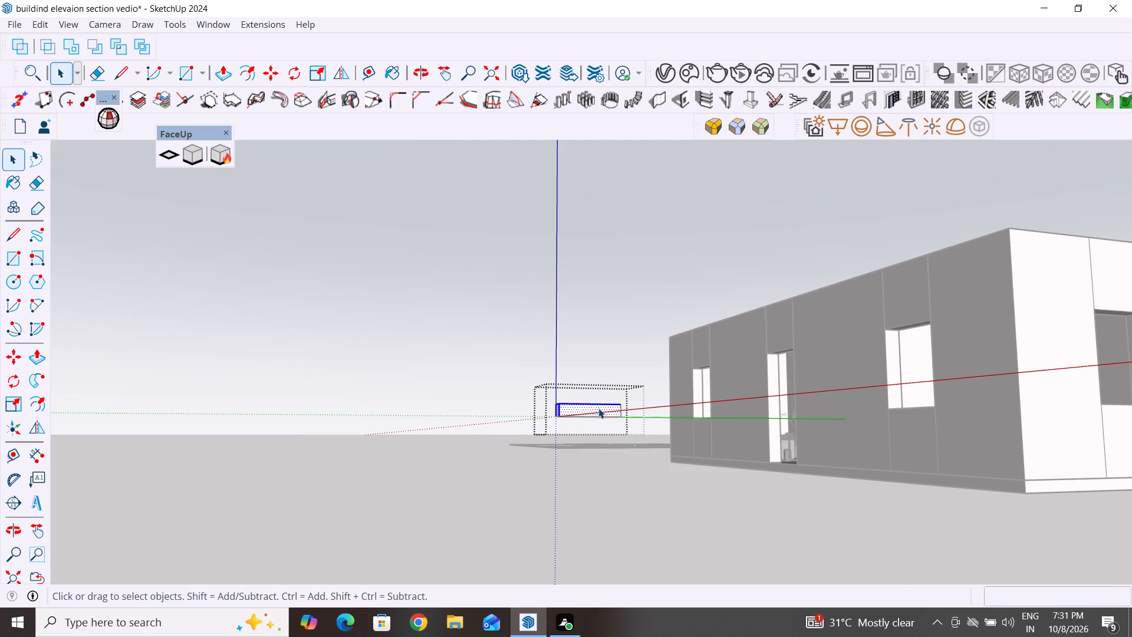
# Select the step copy together with its new underside and end faces and make them one group.
pyautogui.moveTo(662, 469); pyautogui.dragTo(652, 521, button='middle')
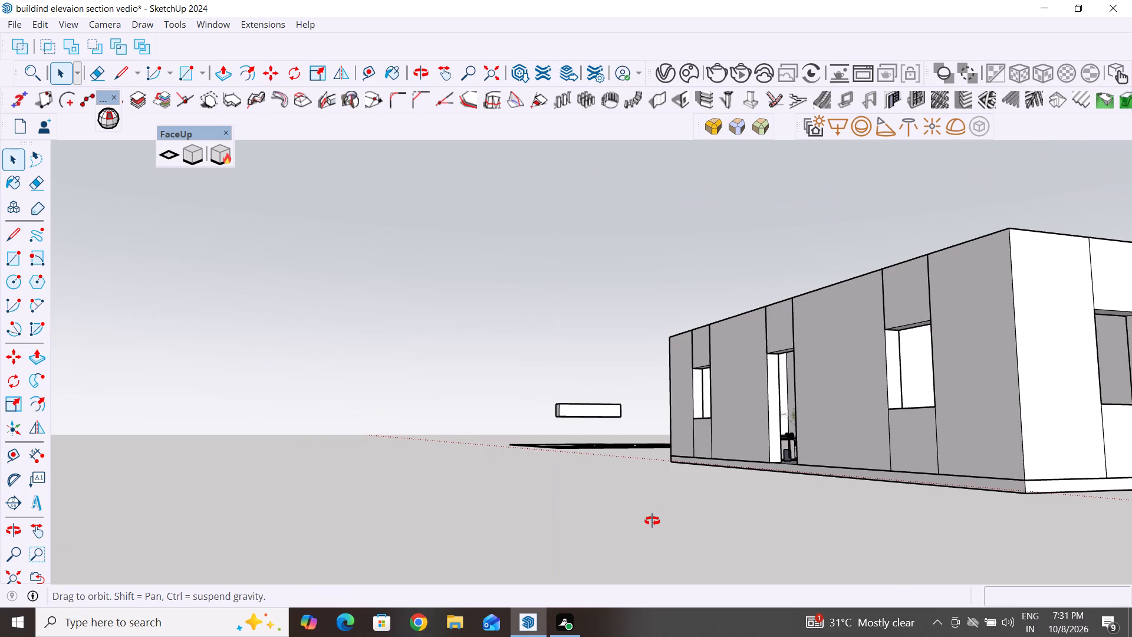
pyautogui.moveTo(652, 521); pyautogui.dragTo(600, 574, button='middle')
pyautogui.scroll(-4, 591, 503)
pyautogui.moveTo(580, 490); pyautogui.dragTo(465, 564)
pyautogui.rightClick(522, 540)
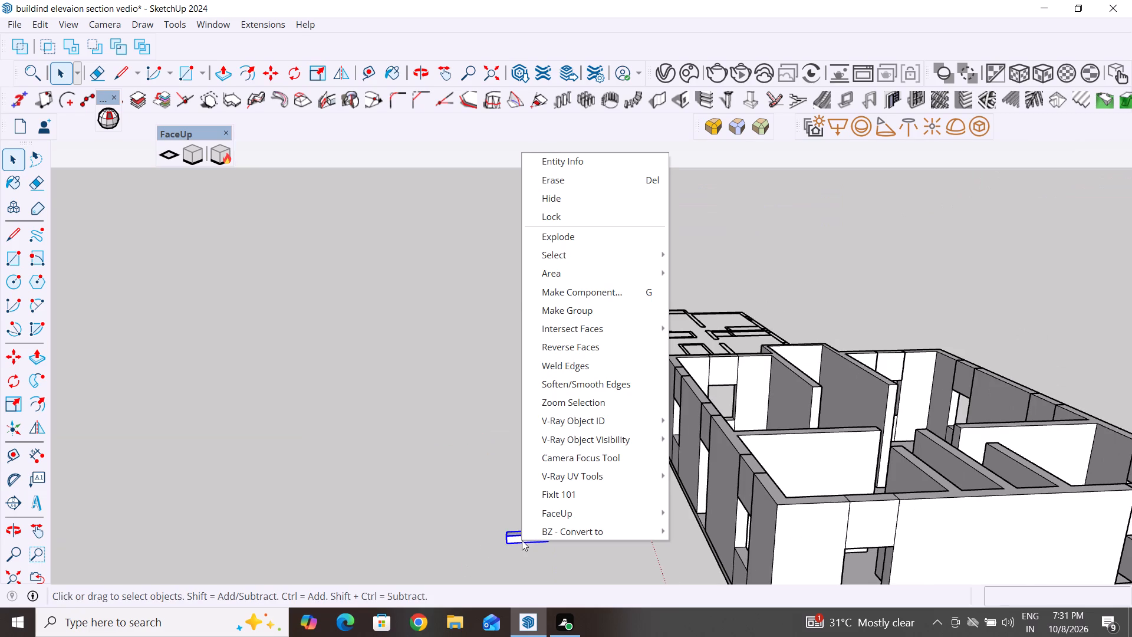
pyautogui.click(574, 310)
pyautogui.click(558, 544)
# Copy the closed step from its lower front corner onto the first step's rear top corner beside the wall, forming the second step.
pyautogui.moveTo(632, 540); pyautogui.dragTo(552, 565, button='middle')
pyautogui.press('m')
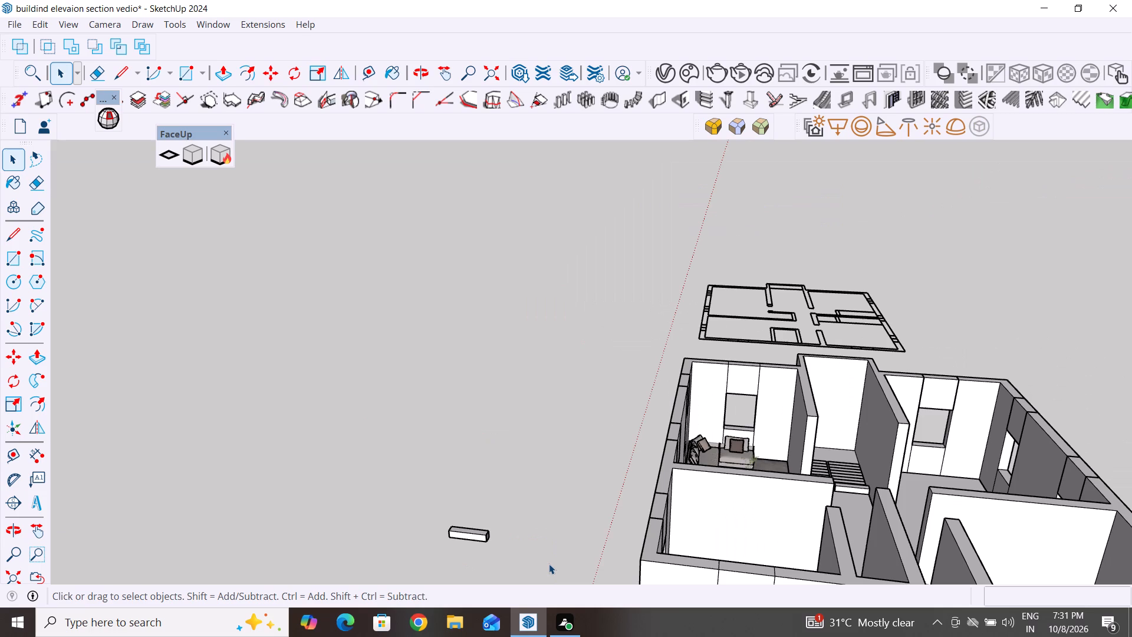
pyautogui.scroll(4, 488, 540)
pyautogui.click(488, 540)
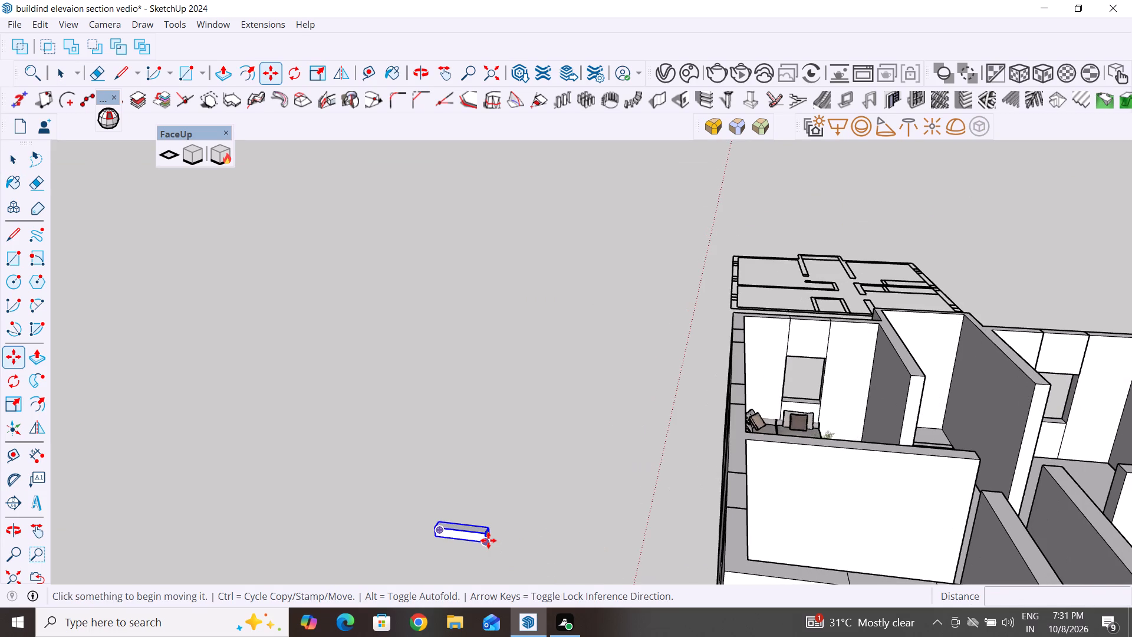
pyautogui.scroll(-9, 472, 540)
pyautogui.scroll(5, 764, 489)
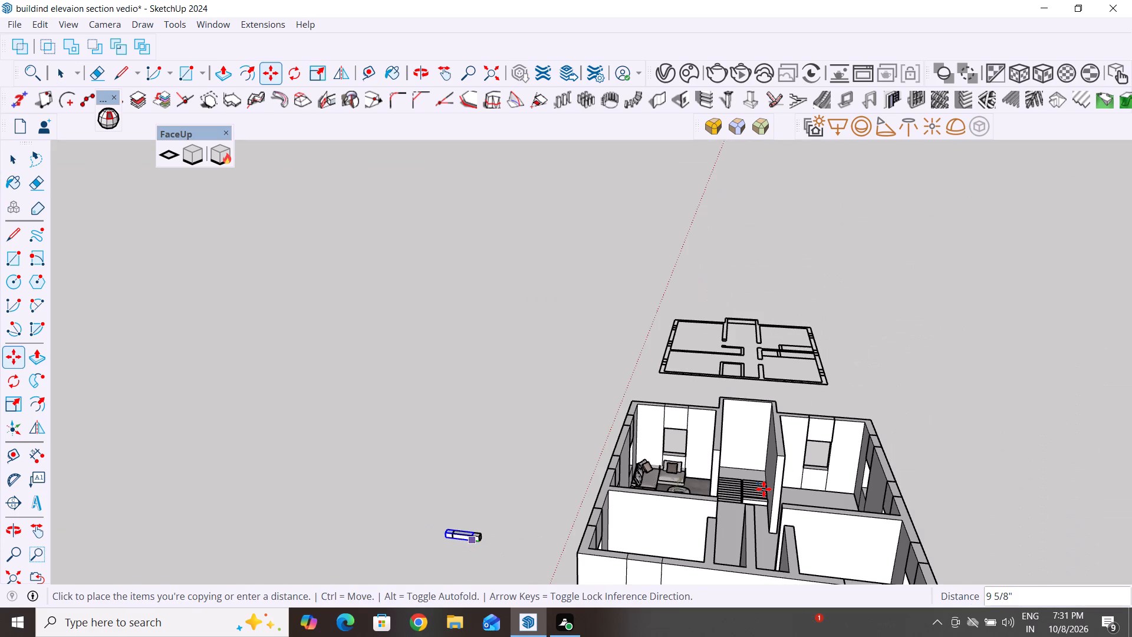
pyautogui.scroll(13, 764, 495)
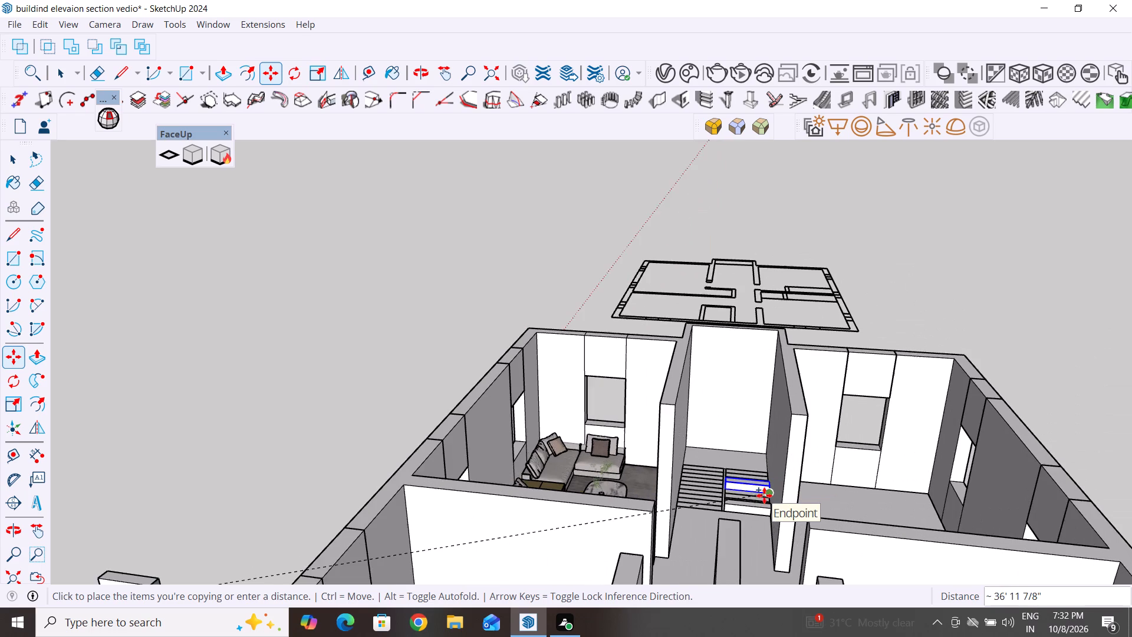
pyautogui.scroll(16, 764, 495)
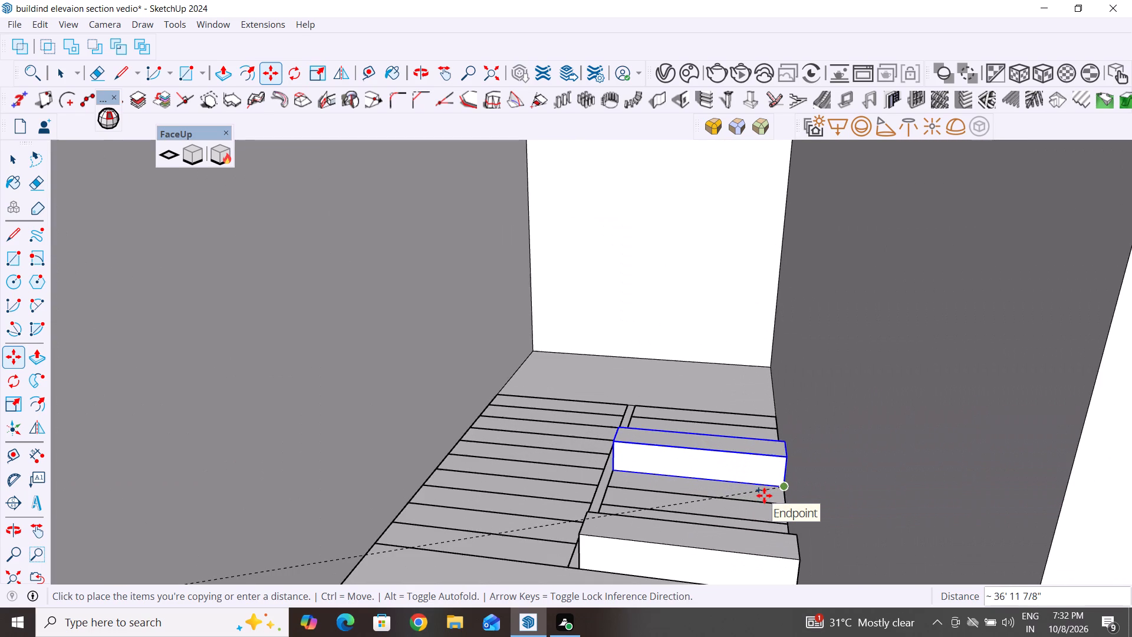
pyautogui.scroll(1, 764, 495)
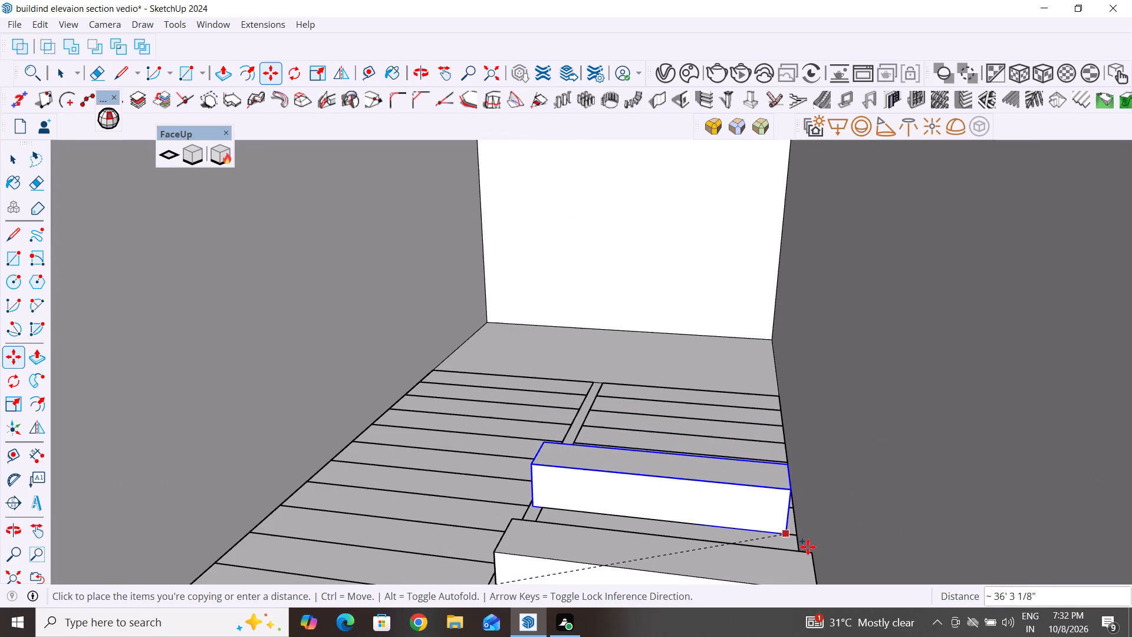
pyautogui.click(811, 552)
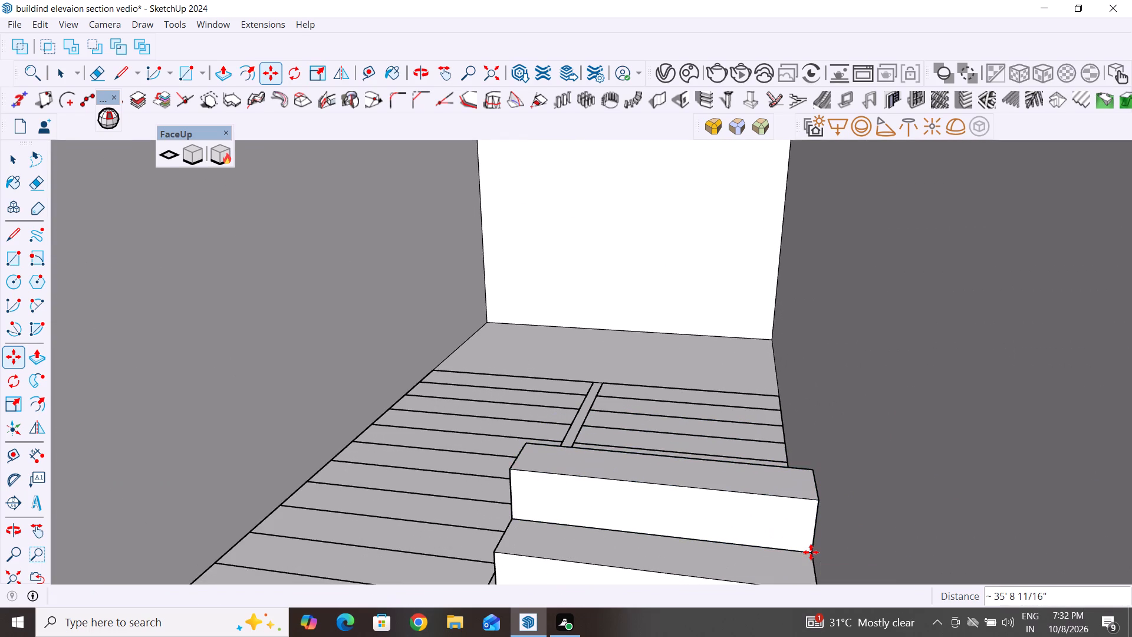
# Copy the second step from its lower front corner to its rear top corner, about 9 7/8" away, forming the third step.
pyautogui.click(811, 552)
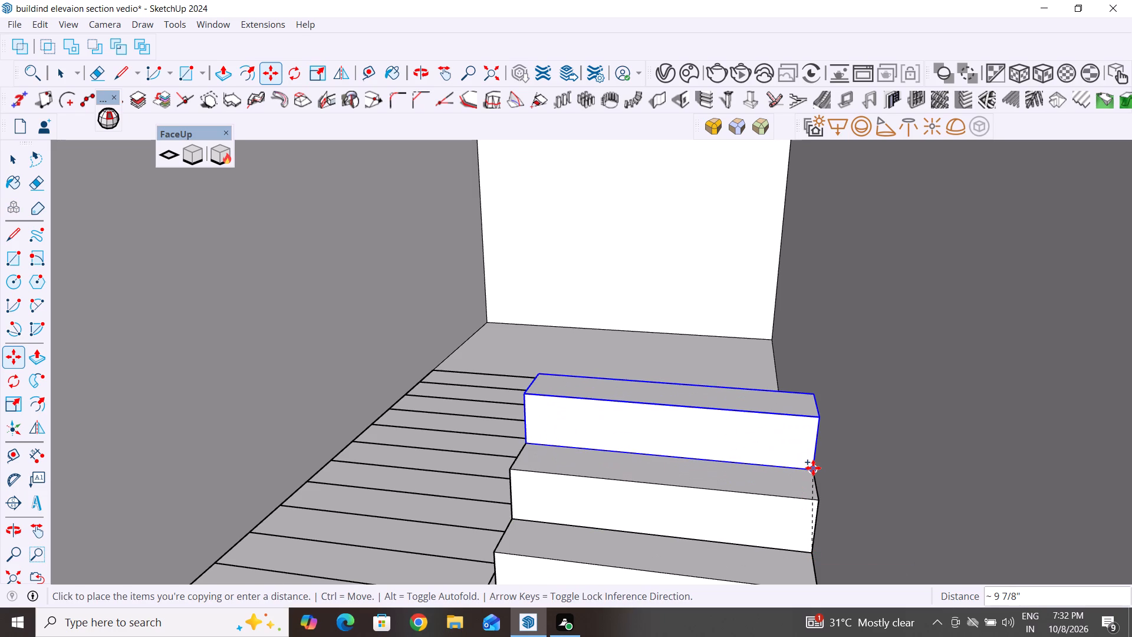
pyautogui.click(813, 468)
# Copy the third step from its lower front corner to its rear top corner beside the wall, forming the fourth step.
pyautogui.click(813, 468)
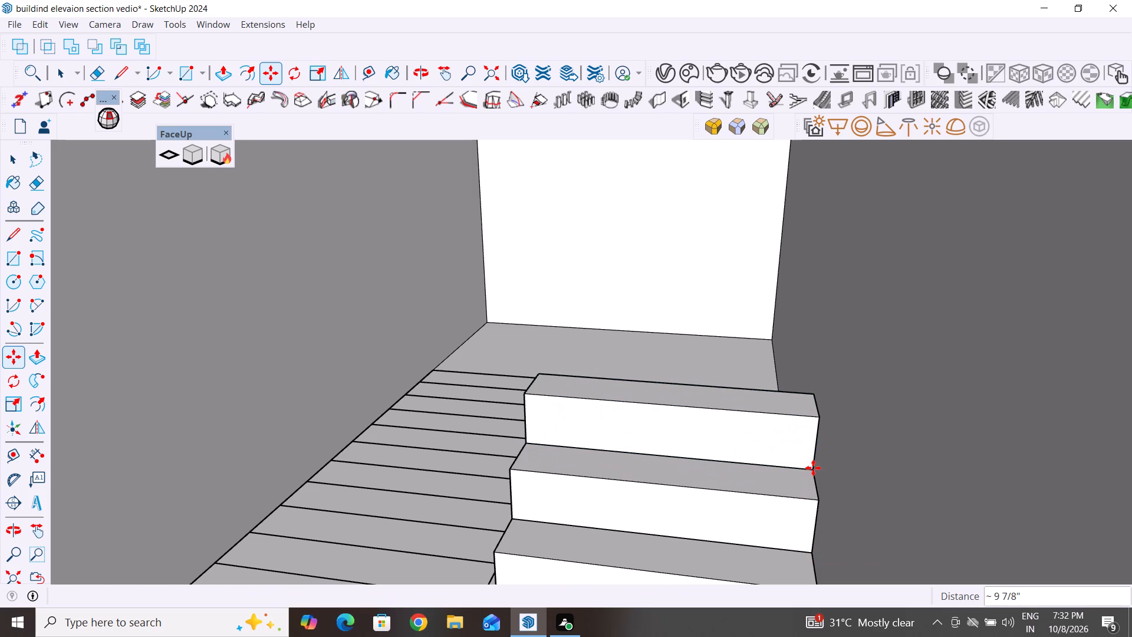
pyautogui.scroll(3, 814, 391)
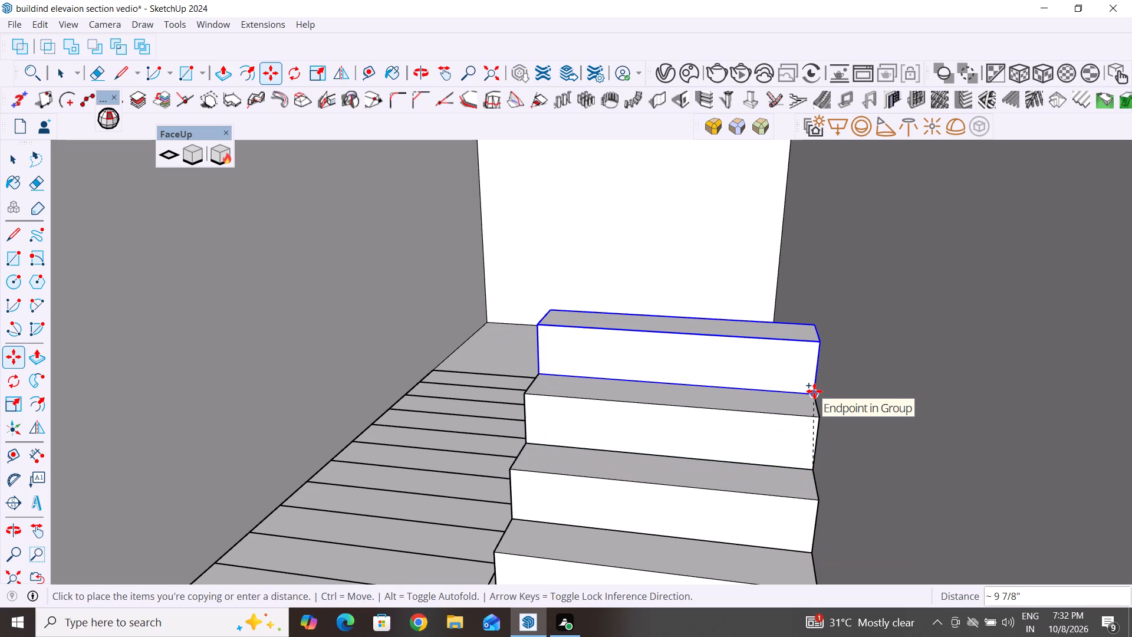
pyautogui.scroll(9, 814, 391)
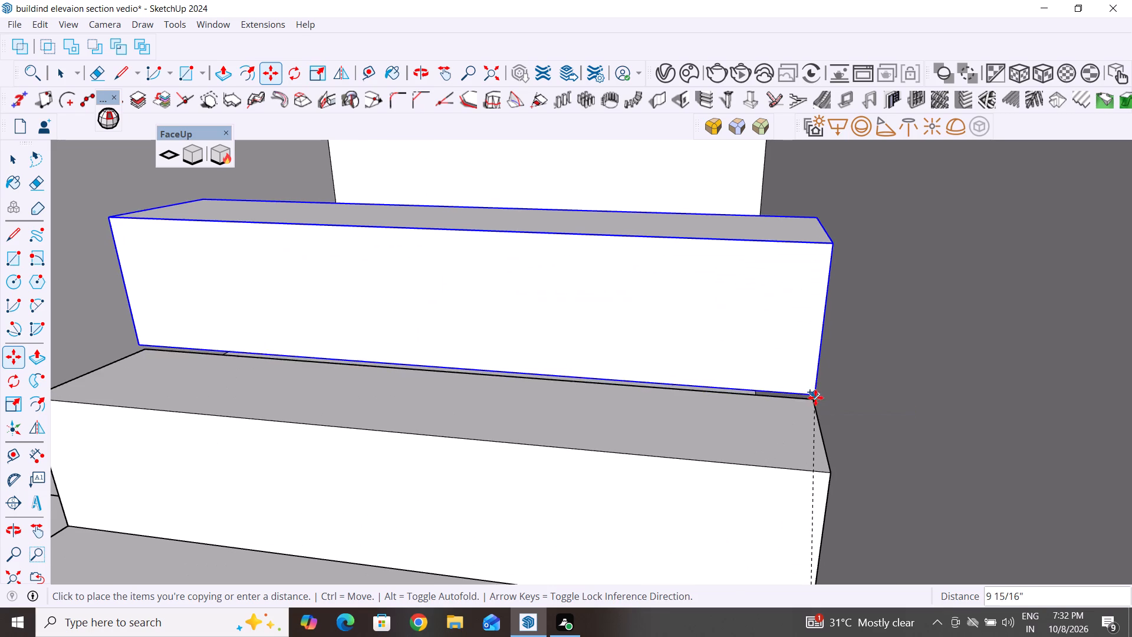
pyautogui.click(817, 399)
# Copy the fourth step from its lower front corner to its rear top corner, about 9 7/8" away, forming the fifth step.
pyautogui.click(817, 399)
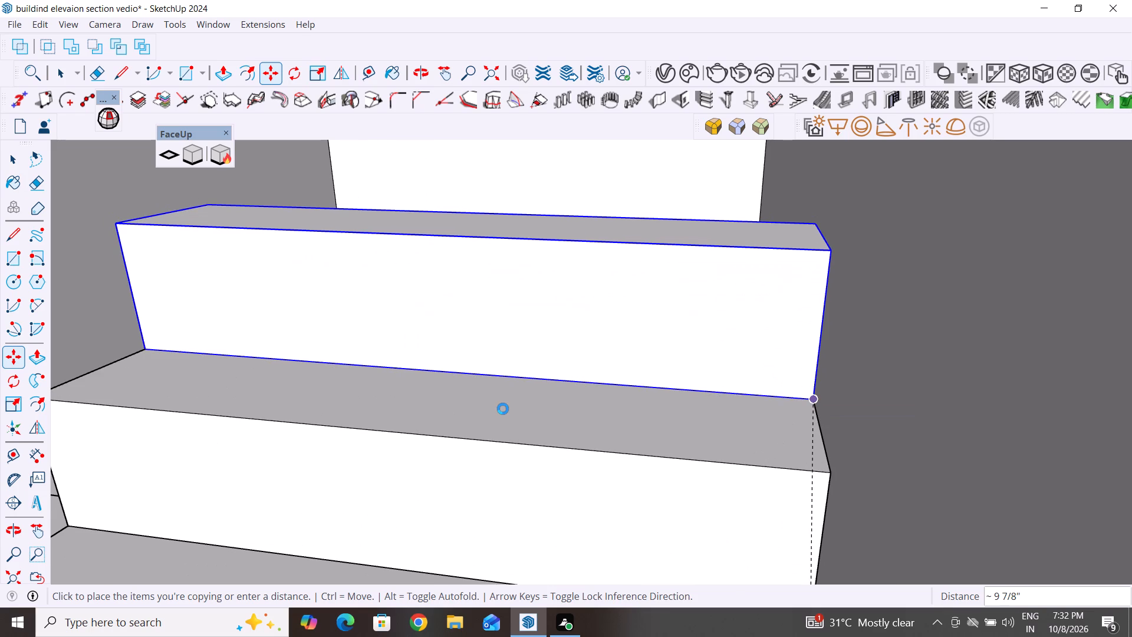
pyautogui.scroll(-5, 551, 520)
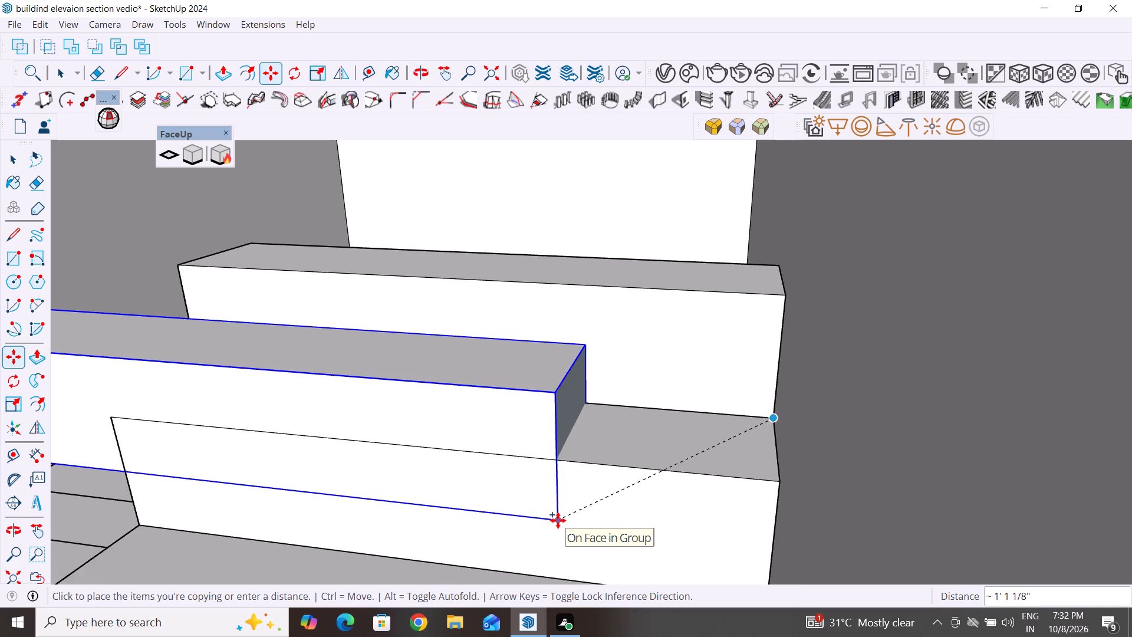
pyautogui.scroll(-2, 558, 520)
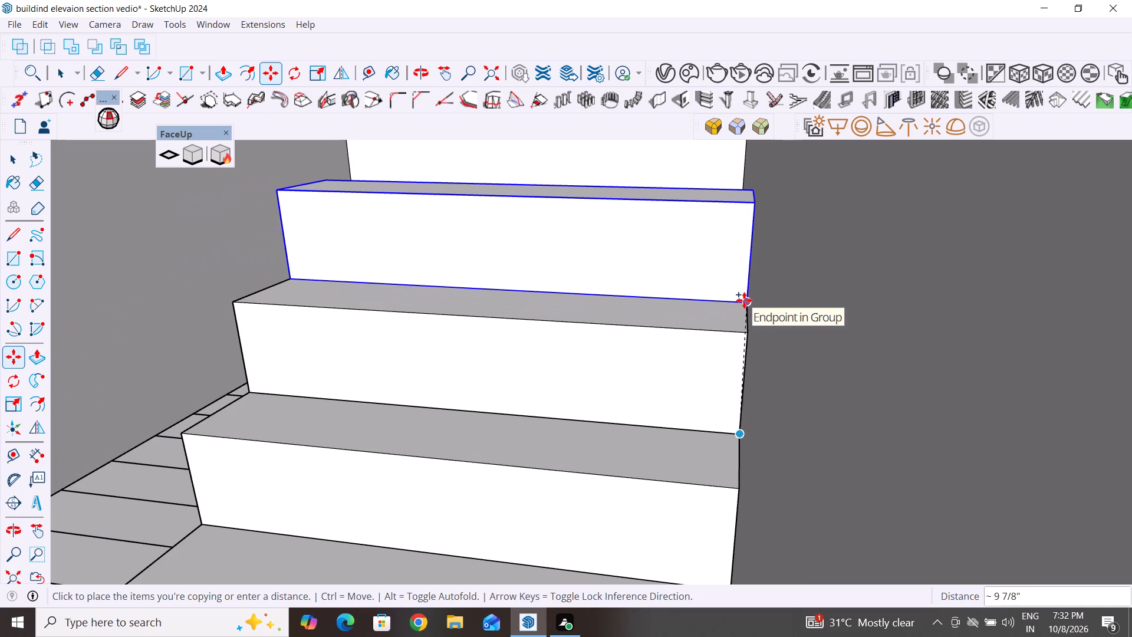
pyautogui.click(744, 300)
# Copy the topmost step corner to corner twice more up the flight, forming the sixth and seventh steps.
pyautogui.click(749, 302)
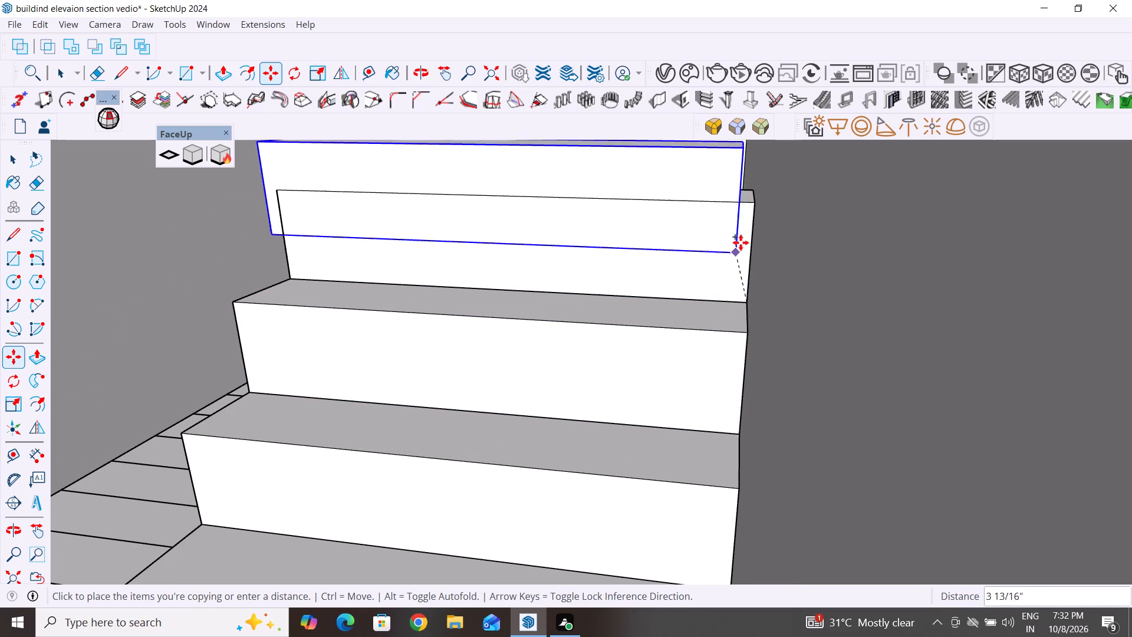
pyautogui.moveTo(744, 212); pyautogui.dragTo(759, 365, button='middle')
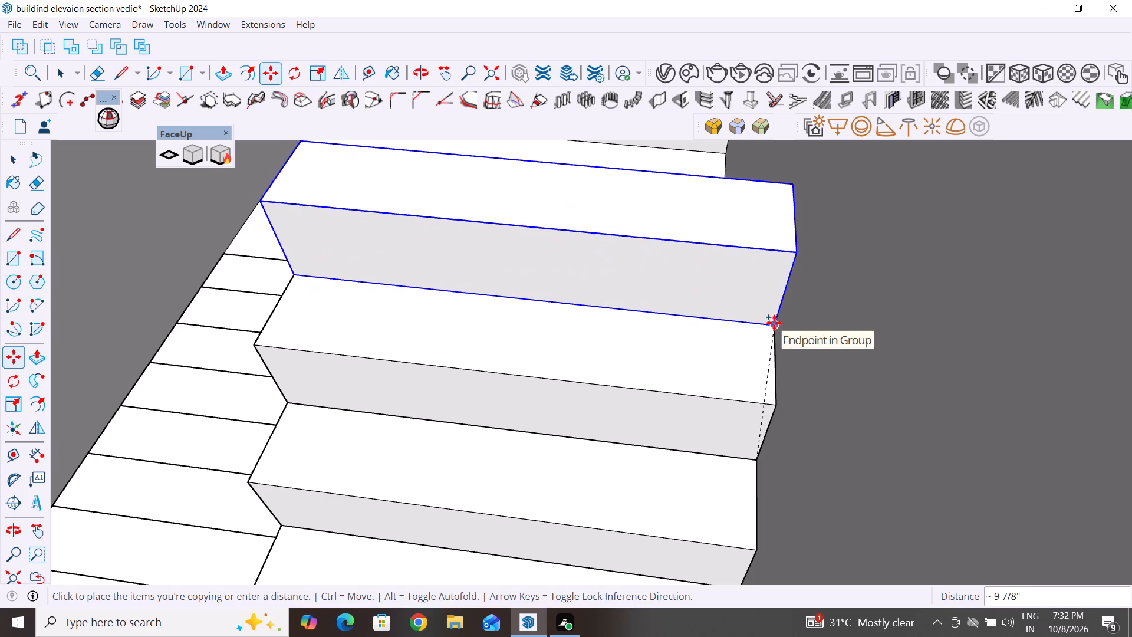
pyautogui.click(774, 323)
pyautogui.click(774, 323)
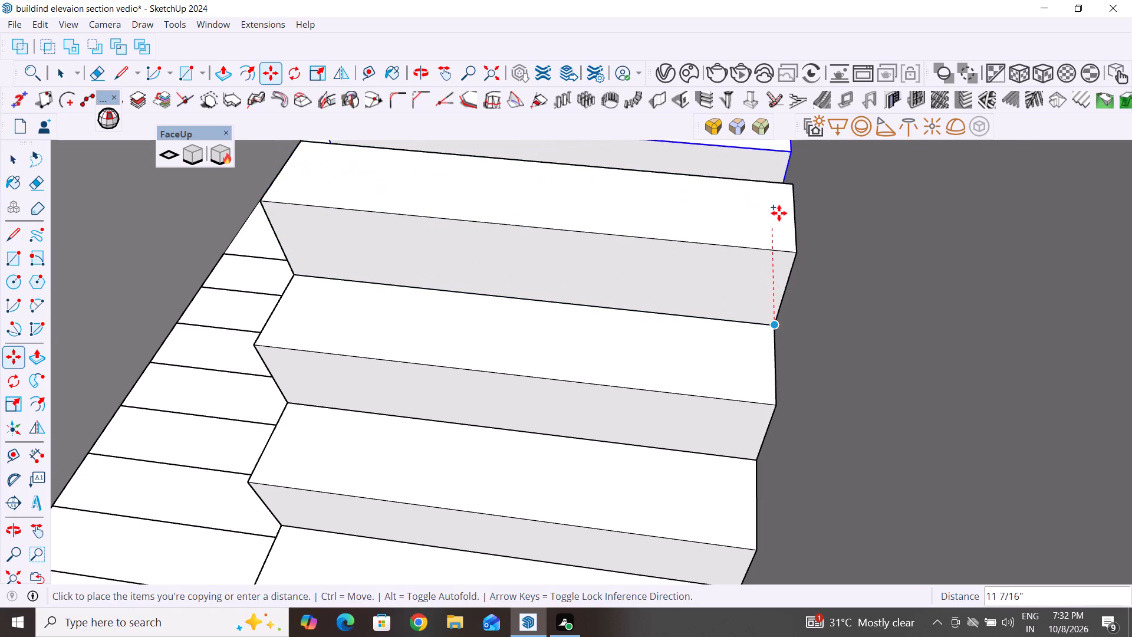
pyautogui.click(795, 181)
# Copy the seventh step from its lower front corner to its rear top corner, about 9 7/8" away, forming the eighth step.
pyautogui.scroll(-6, 698, 375)
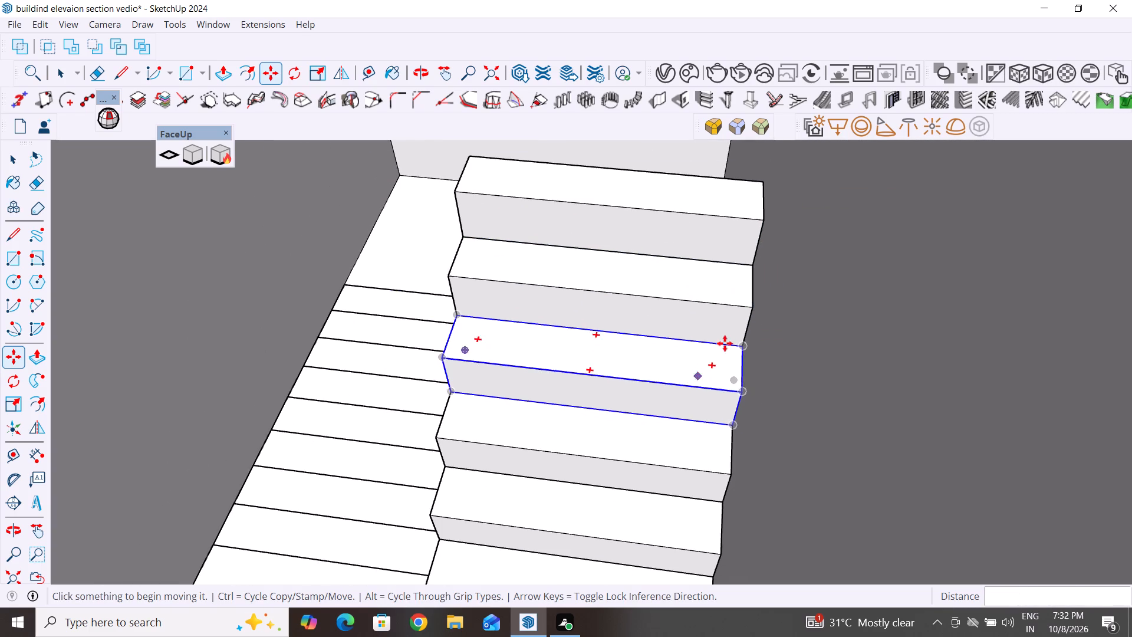
pyautogui.scroll(-6, 632, 465)
pyautogui.moveTo(686, 423); pyautogui.dragTo(781, 421, button='middle')
pyautogui.scroll(1, 696, 326)
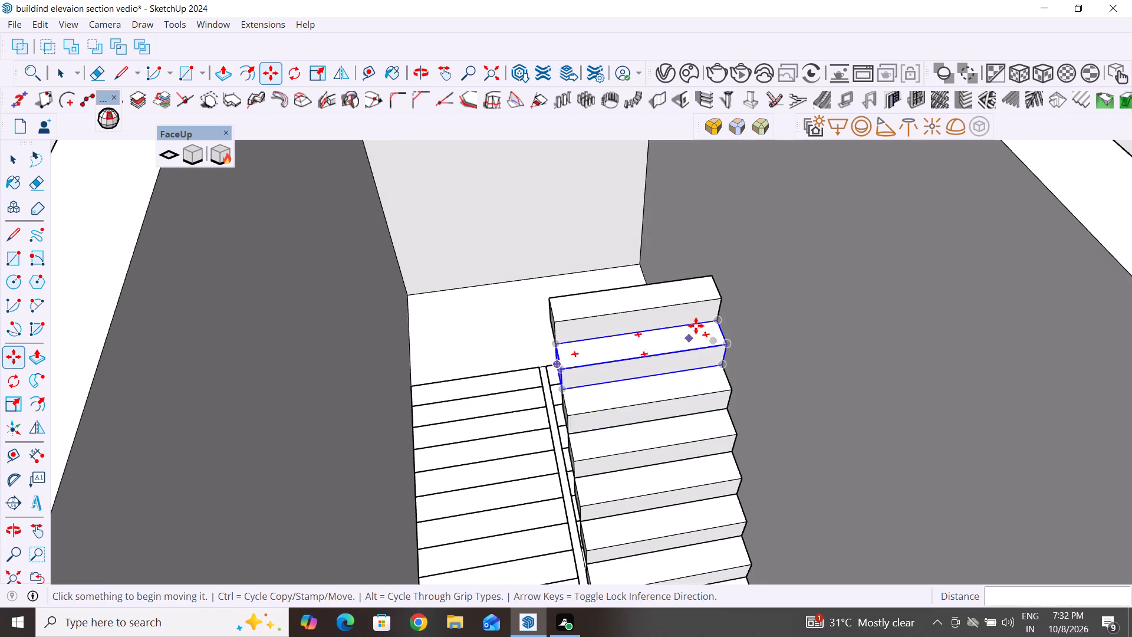
pyautogui.scroll(1, 696, 326)
pyautogui.moveTo(488, 327); pyautogui.dragTo(598, 361, button='middle')
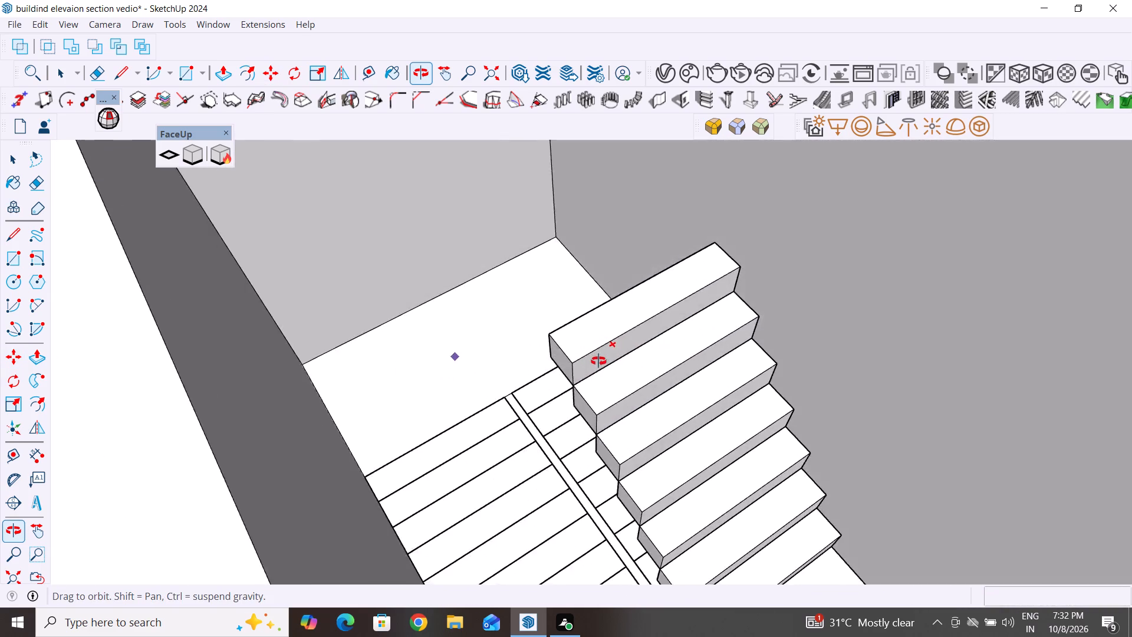
pyautogui.moveTo(598, 361); pyautogui.dragTo(426, 379, button='middle')
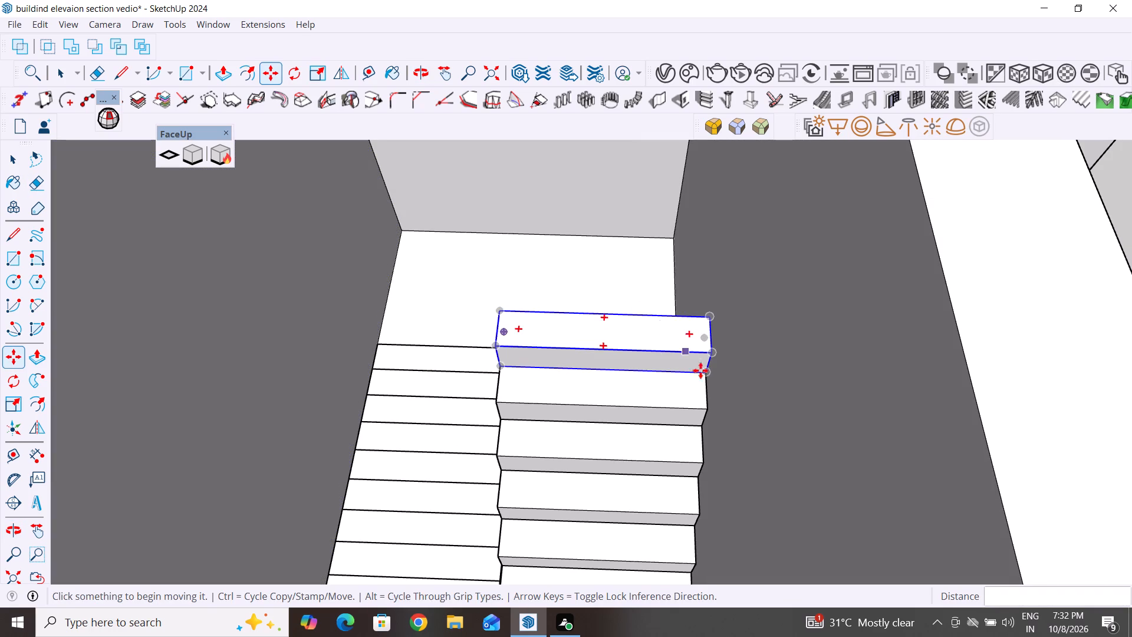
pyautogui.click(708, 374)
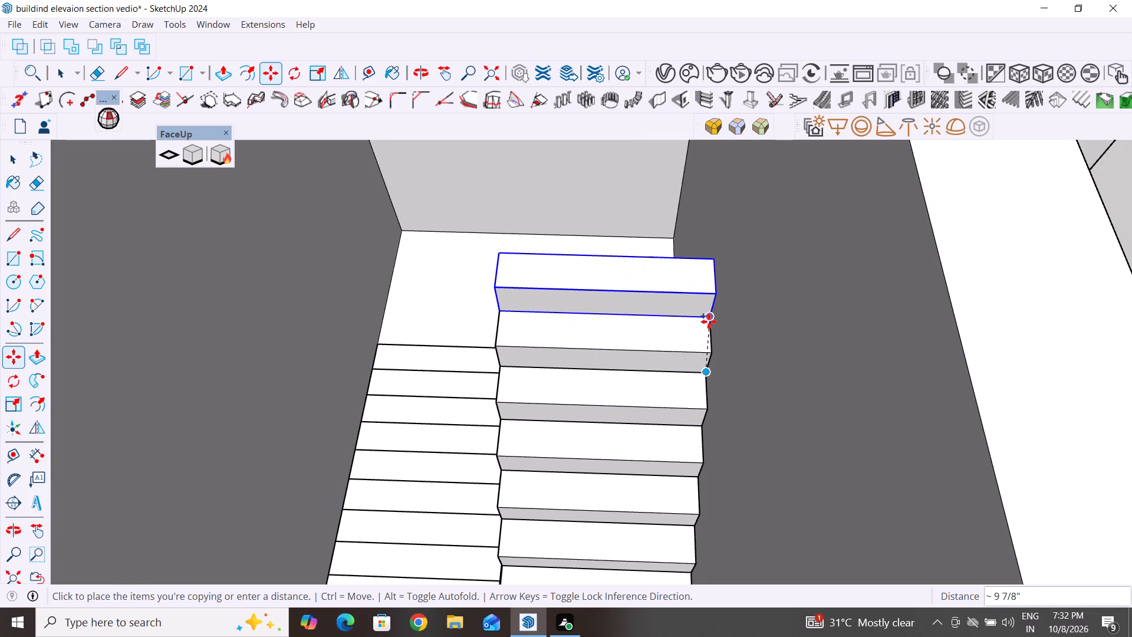
pyautogui.click(709, 314)
# Examine the top of the new flight against the landing area, the plan's step lines and the stairwell walls.
pyautogui.scroll(-5, 668, 424)
pyautogui.scroll(2, 594, 273)
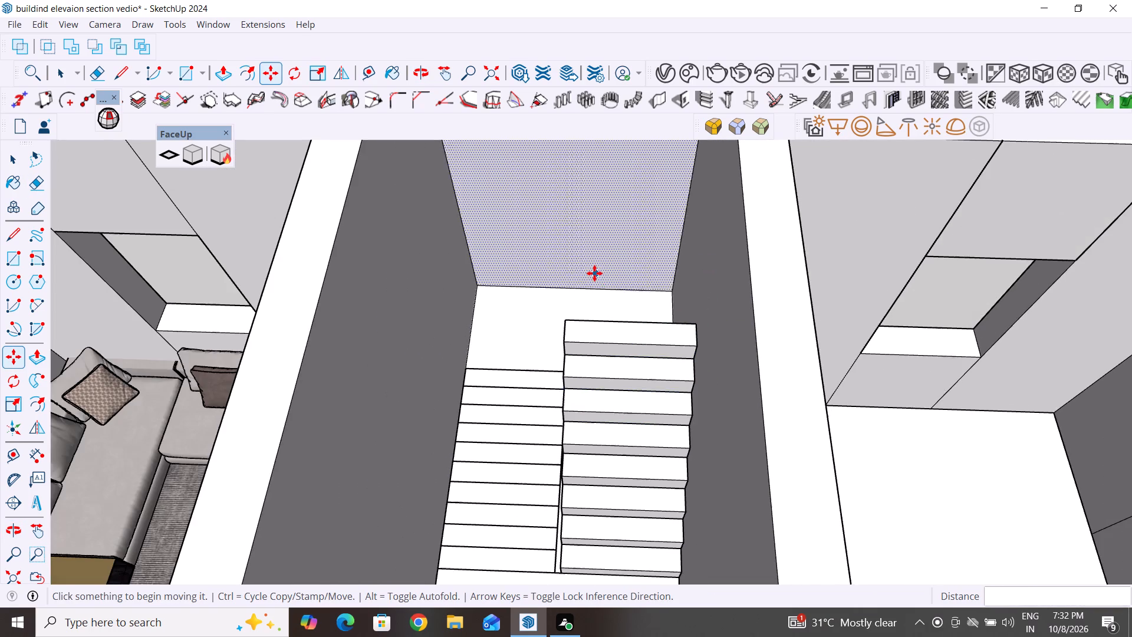
pyautogui.scroll(4, 594, 273)
pyautogui.scroll(-4, 594, 273)
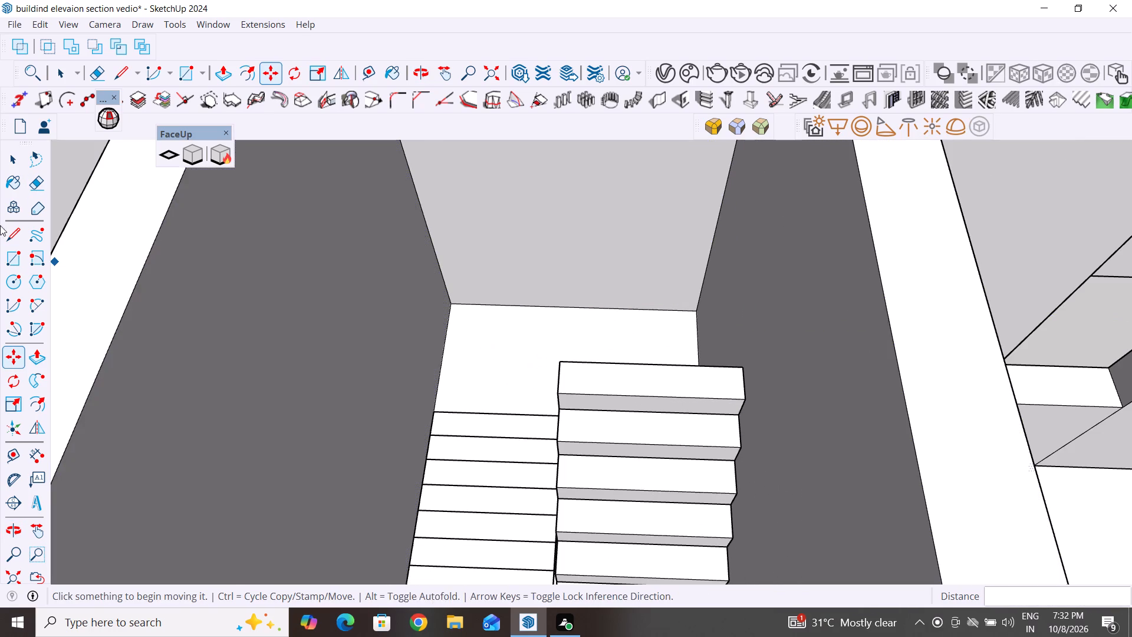
pyautogui.click(9, 164)
pyautogui.scroll(-3, 403, 498)
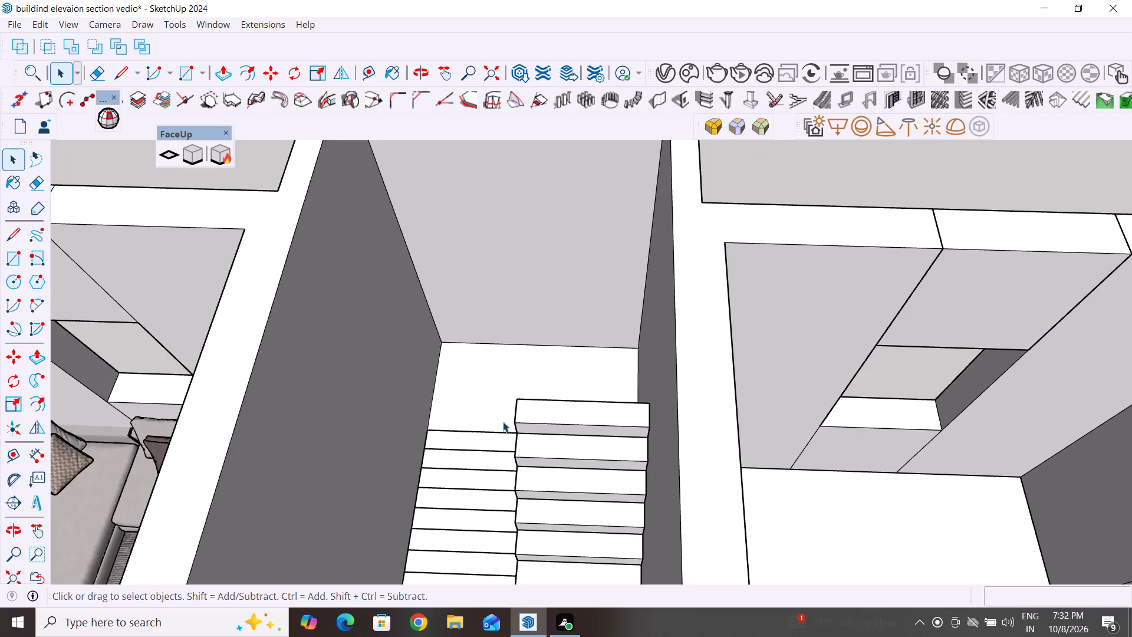
pyautogui.moveTo(588, 431); pyautogui.dragTo(752, 459, button='middle')
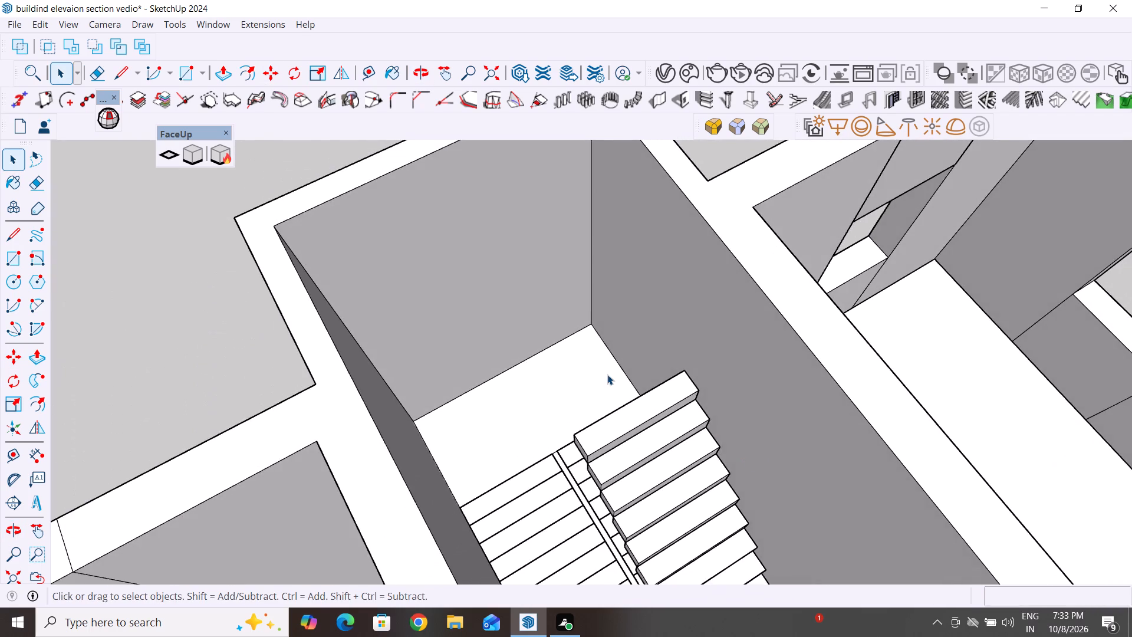
pyautogui.scroll(4, 607, 375)
pyautogui.moveTo(641, 424); pyautogui.dragTo(855, 405, button='middle')
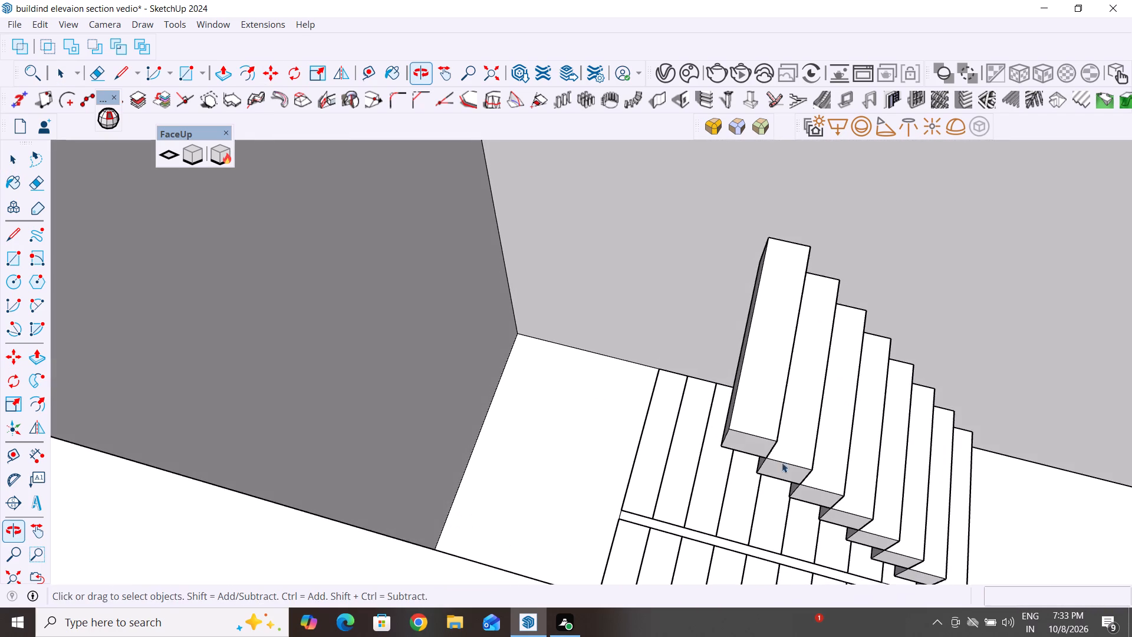
pyautogui.scroll(2, 718, 419)
pyautogui.moveTo(725, 422); pyautogui.dragTo(588, 400, button='middle')
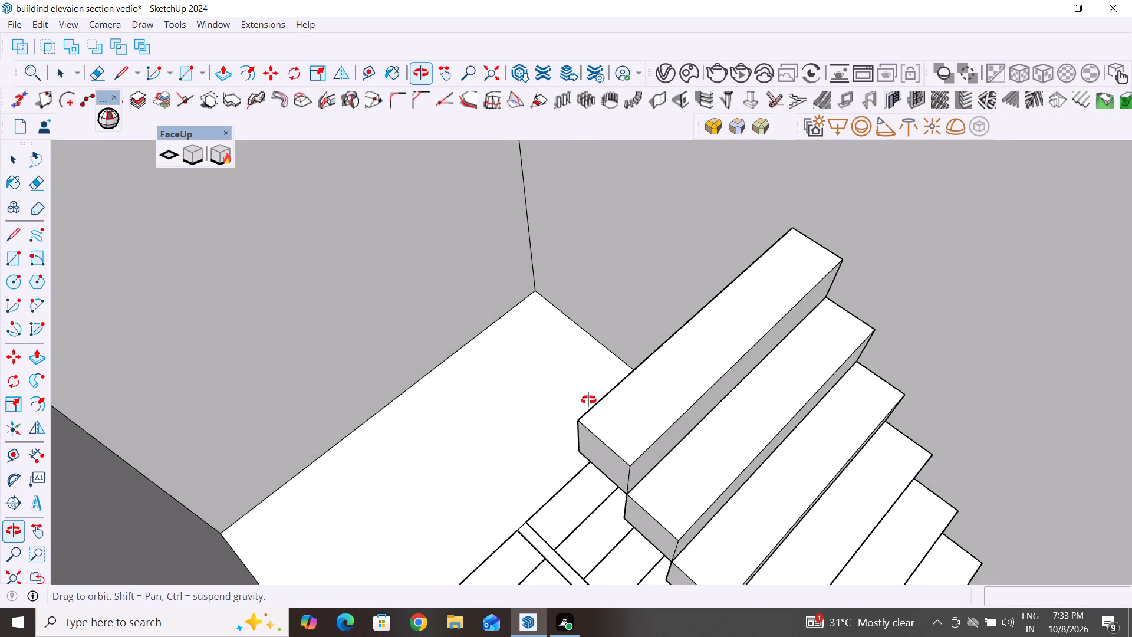
pyautogui.moveTo(588, 400); pyautogui.dragTo(630, 426, button='middle')
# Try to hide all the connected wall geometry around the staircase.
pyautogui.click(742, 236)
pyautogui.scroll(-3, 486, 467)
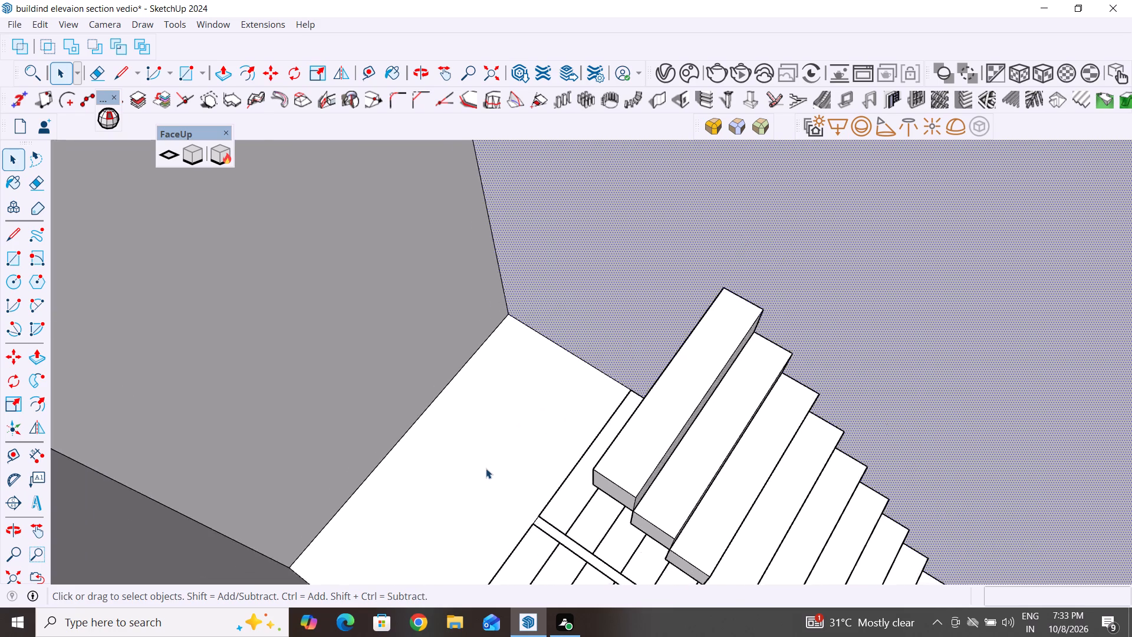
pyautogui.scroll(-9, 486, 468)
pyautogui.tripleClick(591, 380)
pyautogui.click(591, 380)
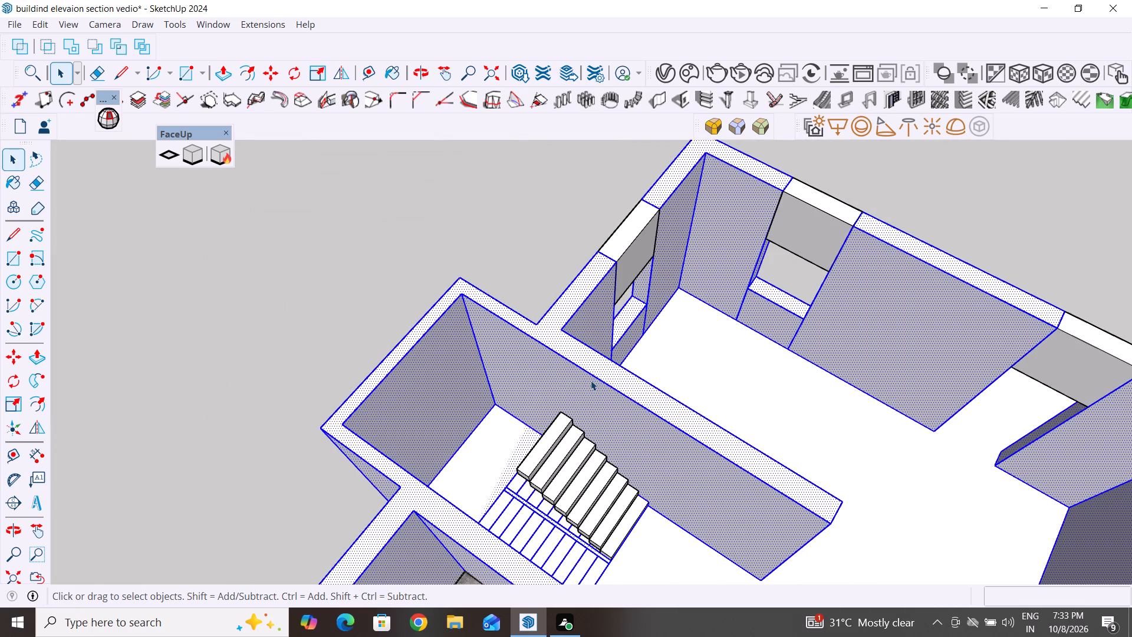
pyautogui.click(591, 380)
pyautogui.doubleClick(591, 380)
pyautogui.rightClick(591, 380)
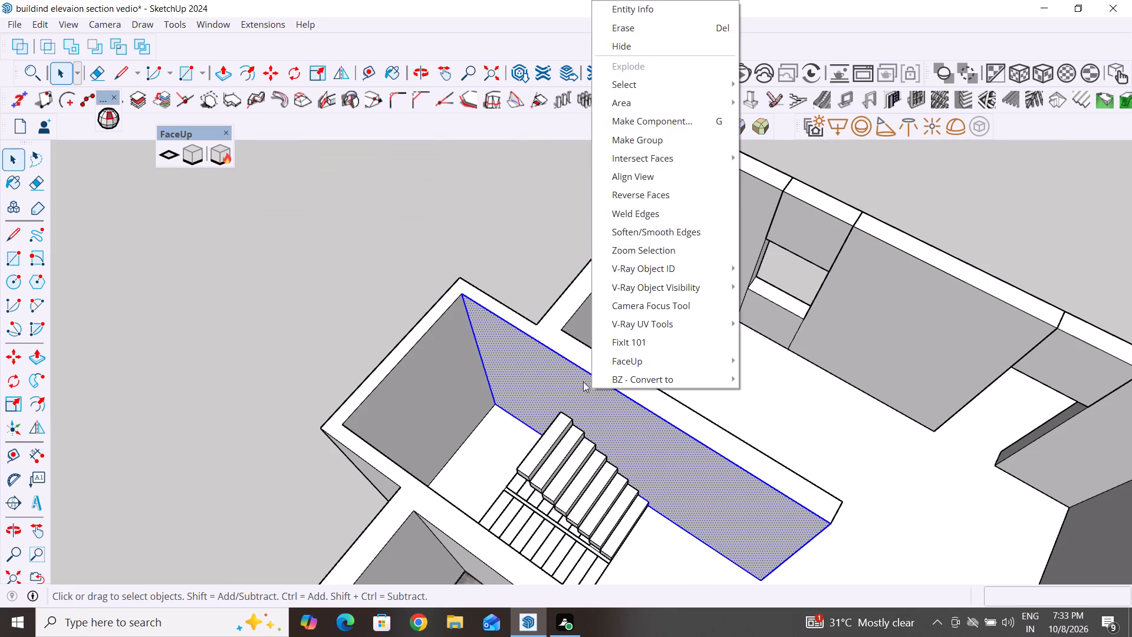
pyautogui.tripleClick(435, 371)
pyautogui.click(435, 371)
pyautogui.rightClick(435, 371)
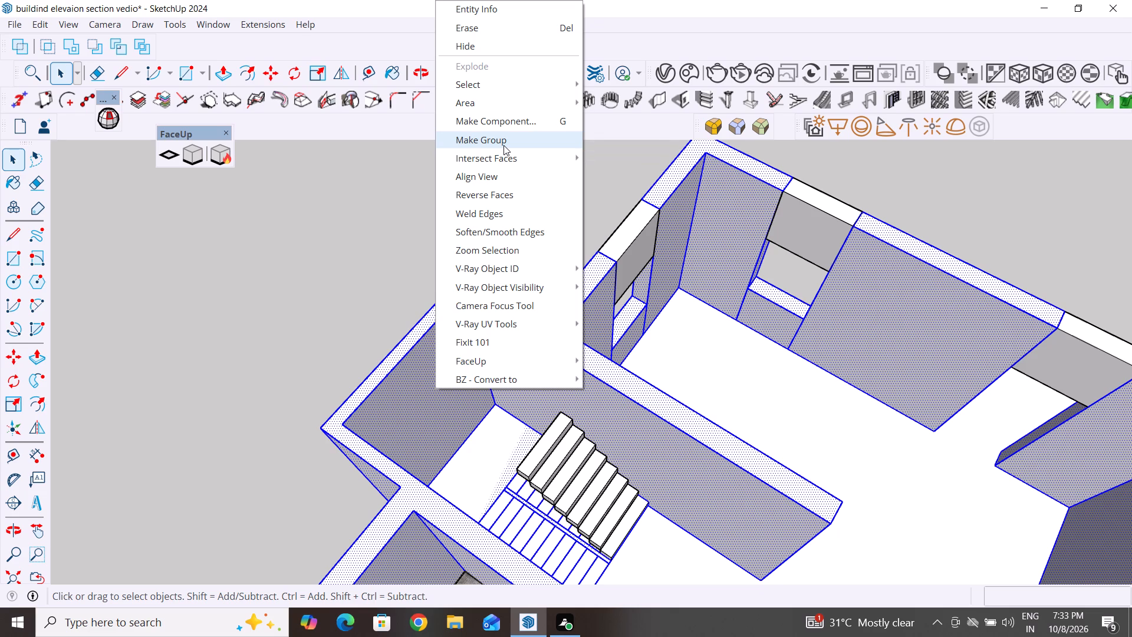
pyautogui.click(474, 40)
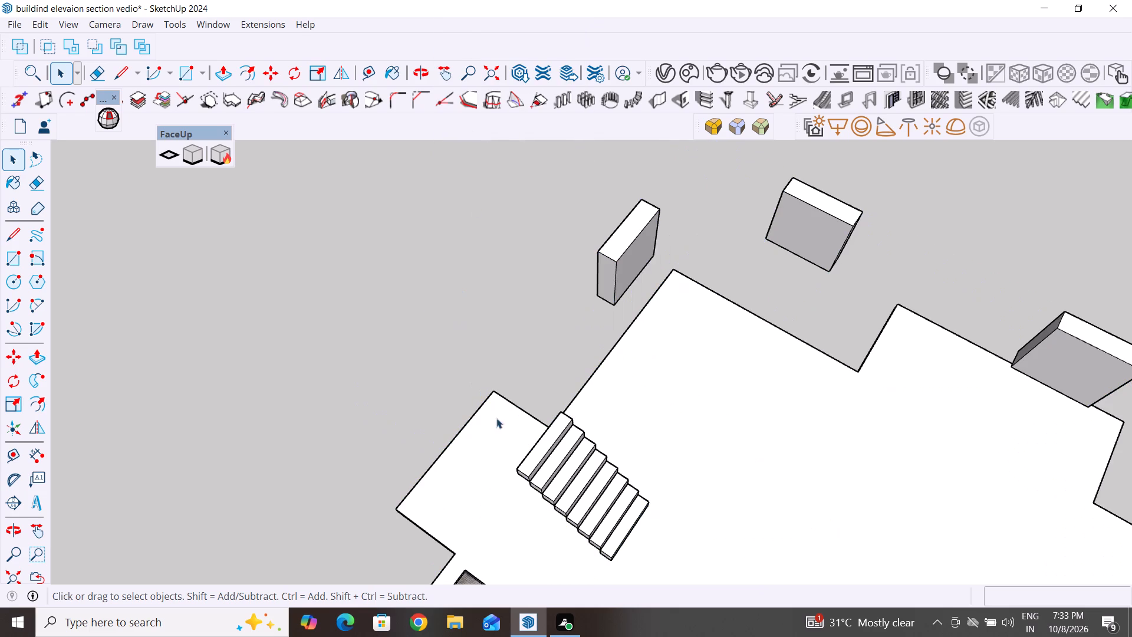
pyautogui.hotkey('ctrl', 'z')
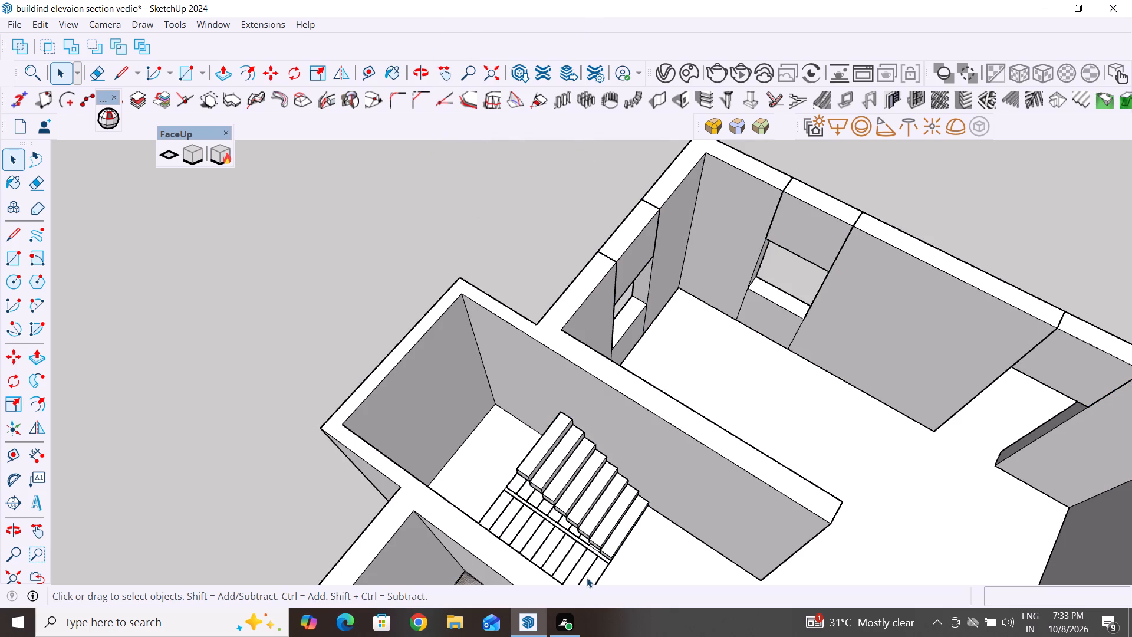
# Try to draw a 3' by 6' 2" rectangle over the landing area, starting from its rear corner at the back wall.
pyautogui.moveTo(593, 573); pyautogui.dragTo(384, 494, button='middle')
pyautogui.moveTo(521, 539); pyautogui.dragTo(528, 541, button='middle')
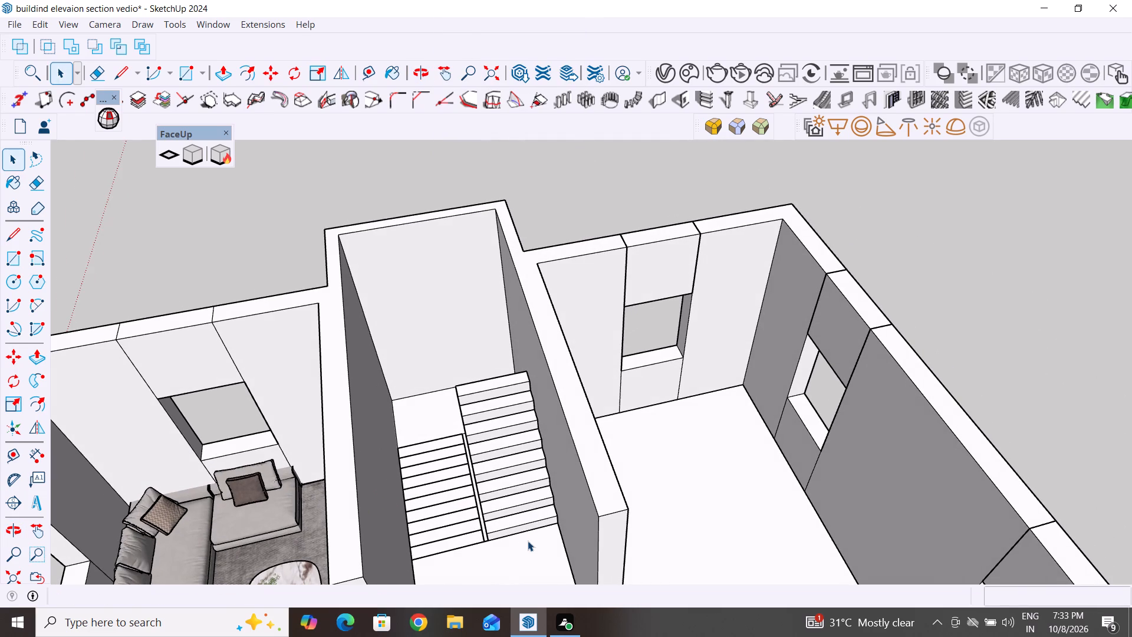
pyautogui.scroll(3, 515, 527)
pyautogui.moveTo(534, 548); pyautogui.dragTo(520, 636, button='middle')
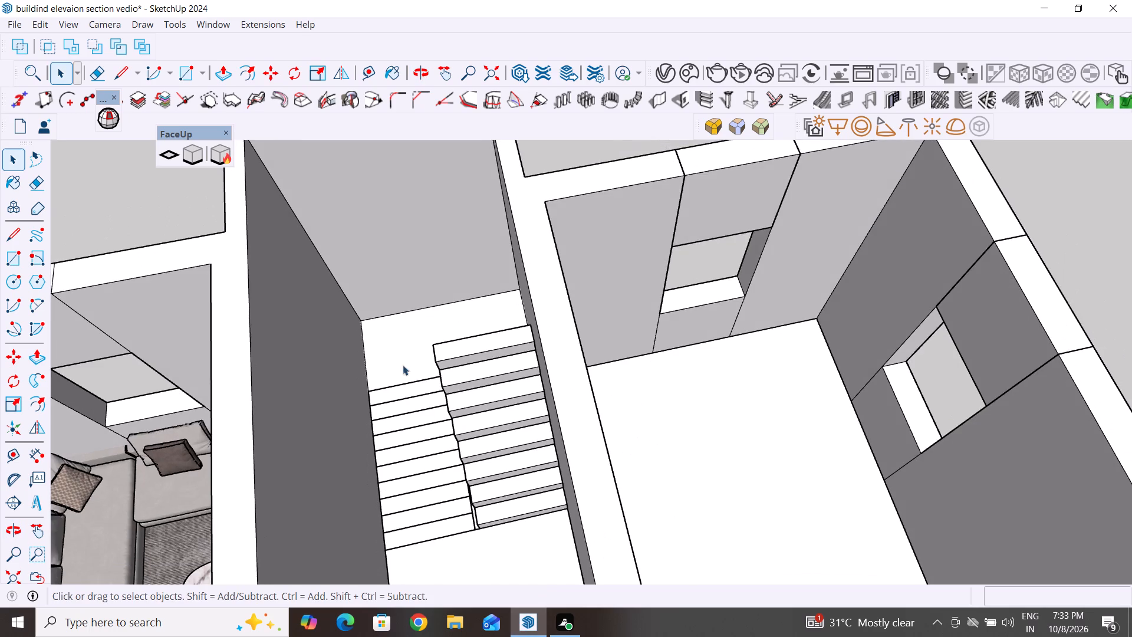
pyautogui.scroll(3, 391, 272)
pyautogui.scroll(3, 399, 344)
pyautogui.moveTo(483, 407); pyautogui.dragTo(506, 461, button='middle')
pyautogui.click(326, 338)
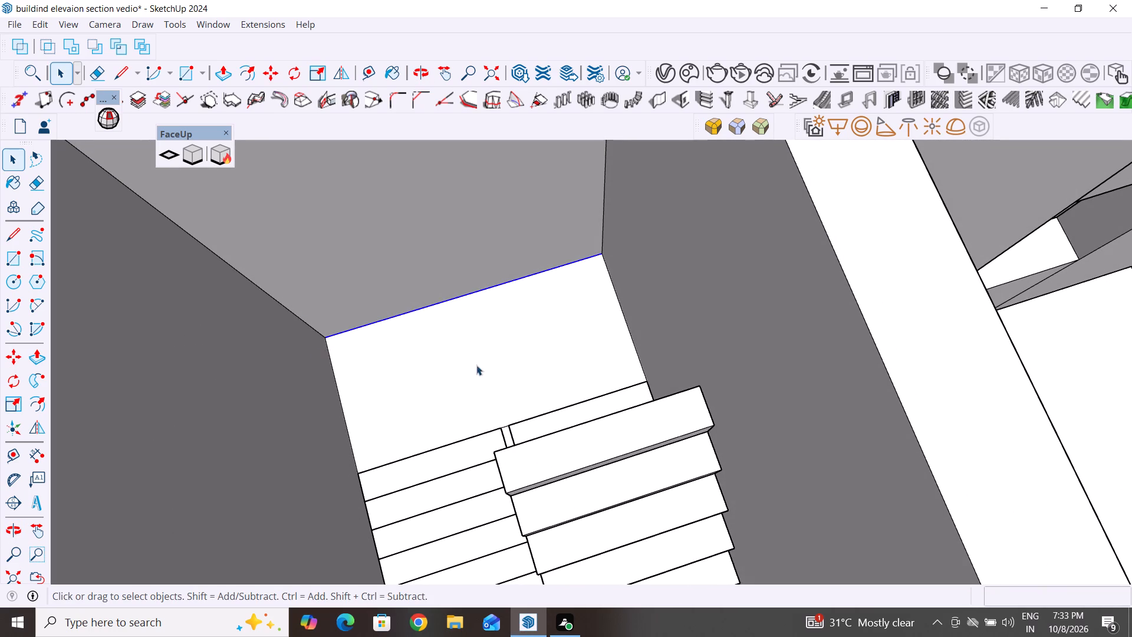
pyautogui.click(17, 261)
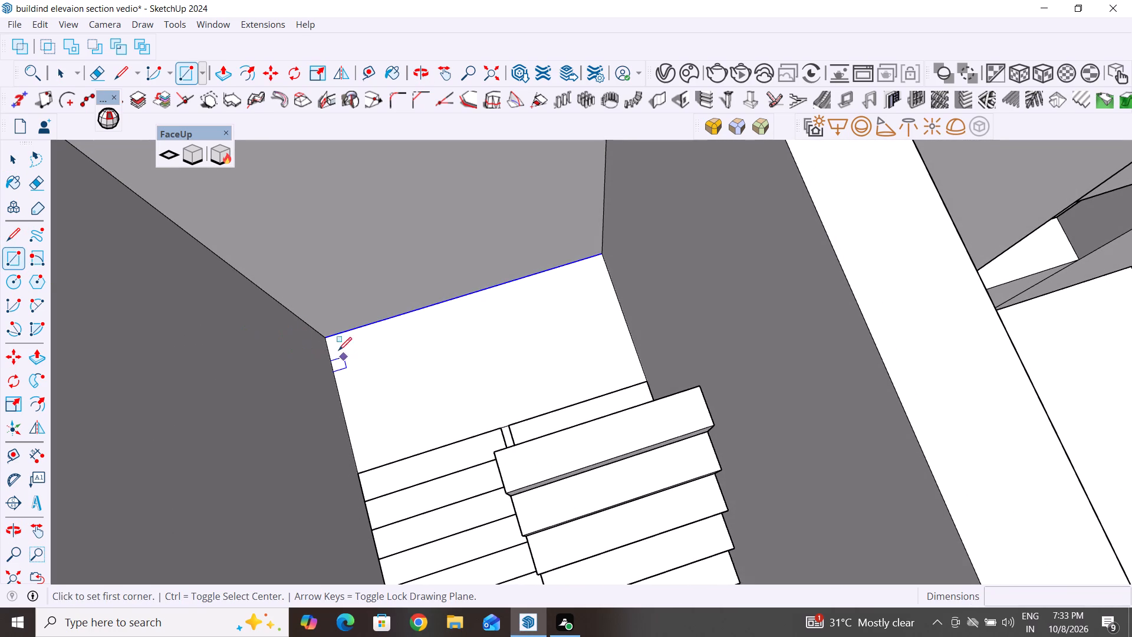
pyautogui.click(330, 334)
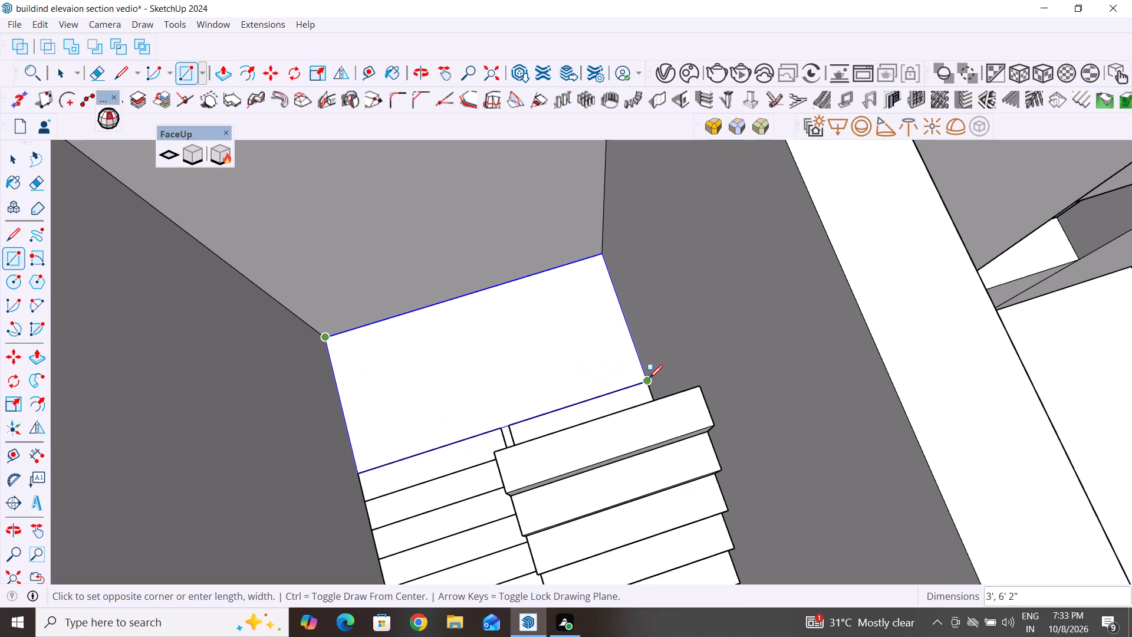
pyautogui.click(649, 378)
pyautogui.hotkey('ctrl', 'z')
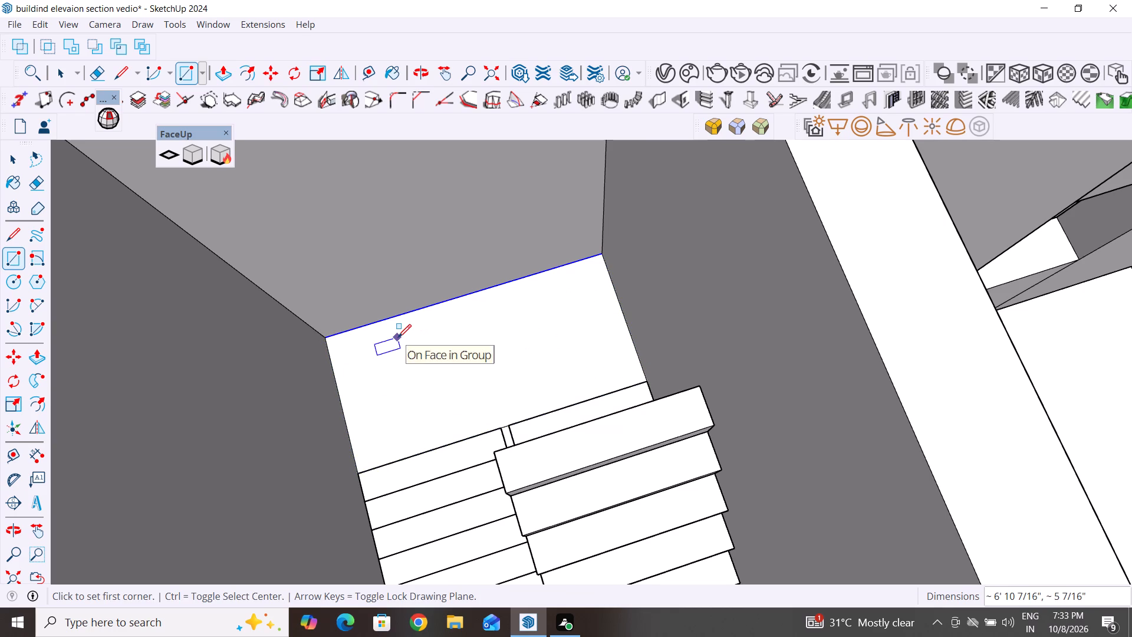
# Draw a 3' by 6' 2" rectangle over the landing area, from its front corner at the step lines to the opposite rear corner.
pyautogui.click(358, 469)
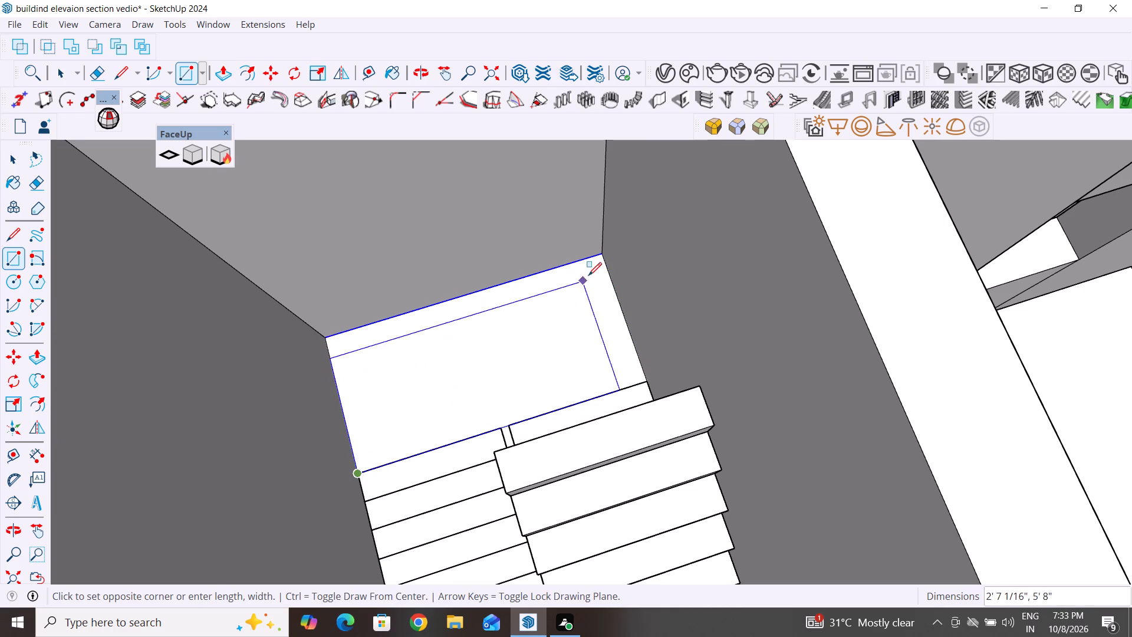
pyautogui.click(606, 255)
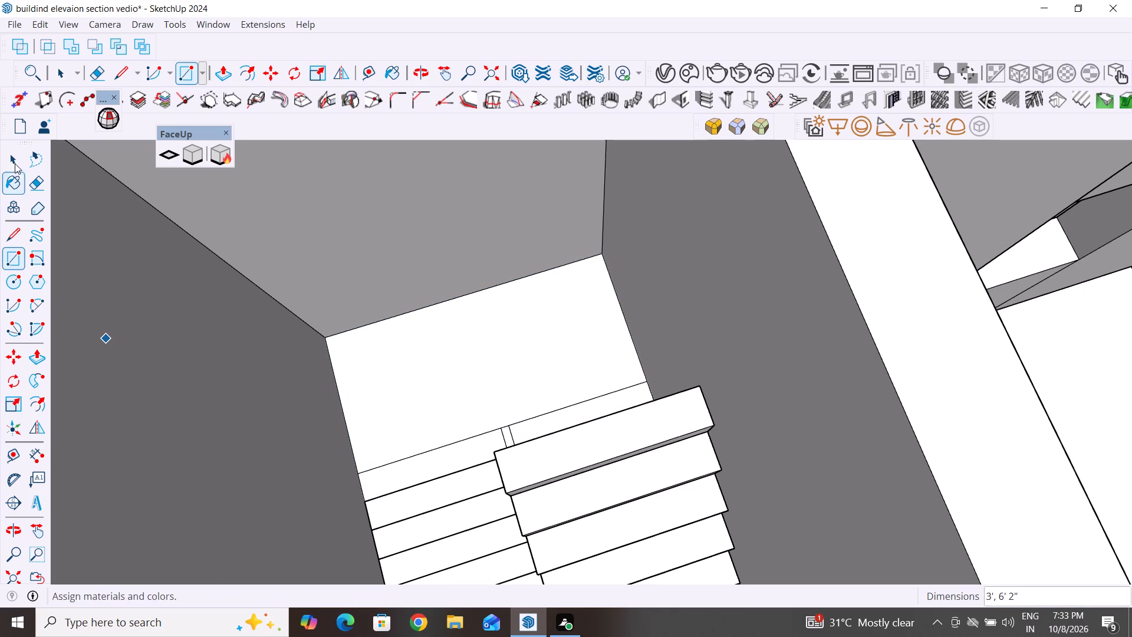
pyautogui.click(15, 162)
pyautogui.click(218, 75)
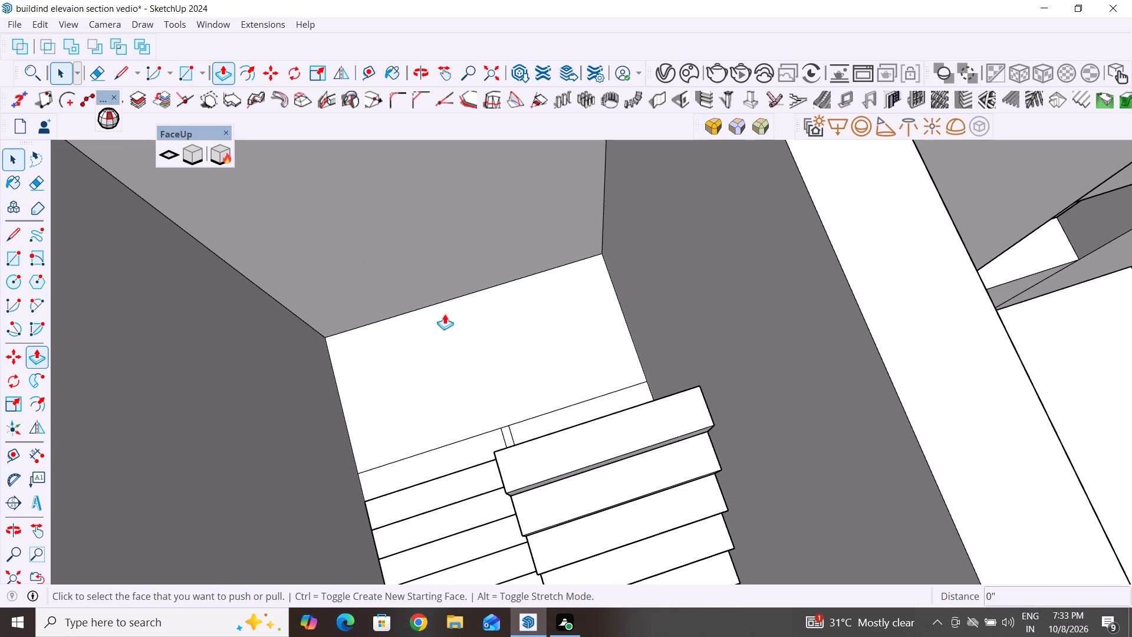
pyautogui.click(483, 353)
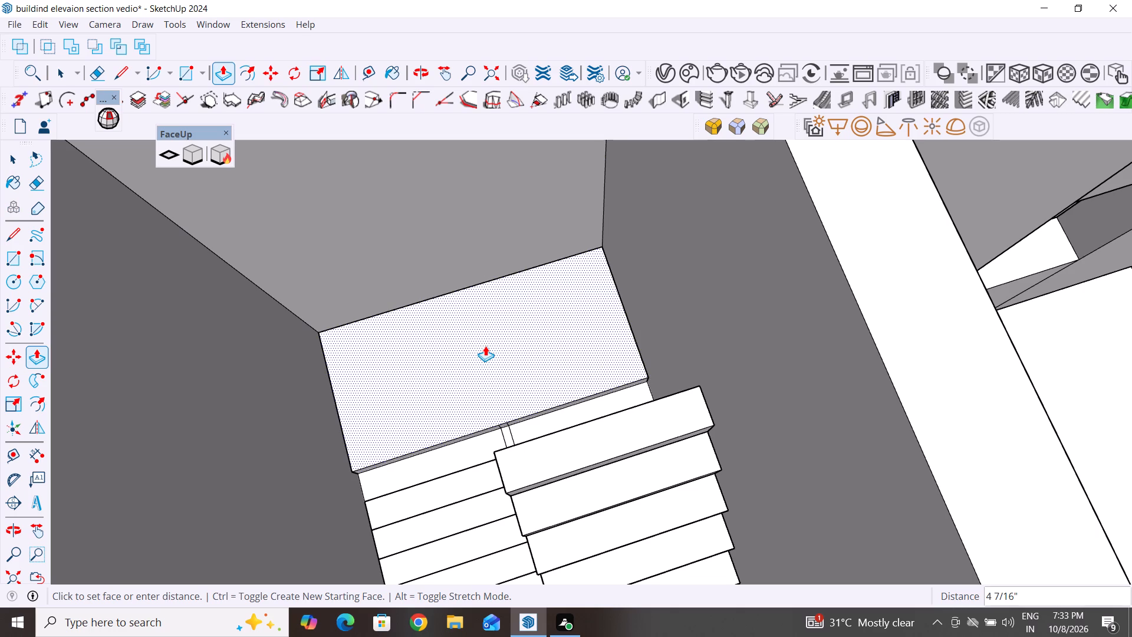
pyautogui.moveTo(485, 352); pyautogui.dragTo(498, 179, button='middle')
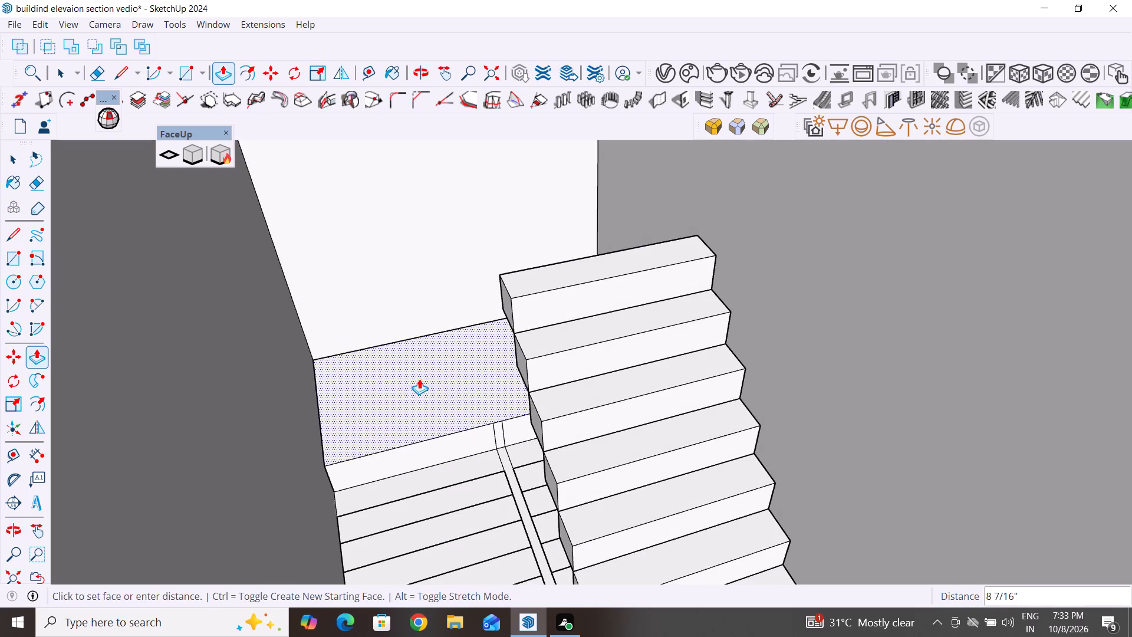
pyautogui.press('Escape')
# Copy the landing rectangle's face from its front corner to the open ground outside the house, about 17' 11" away.
pyautogui.click(18, 160)
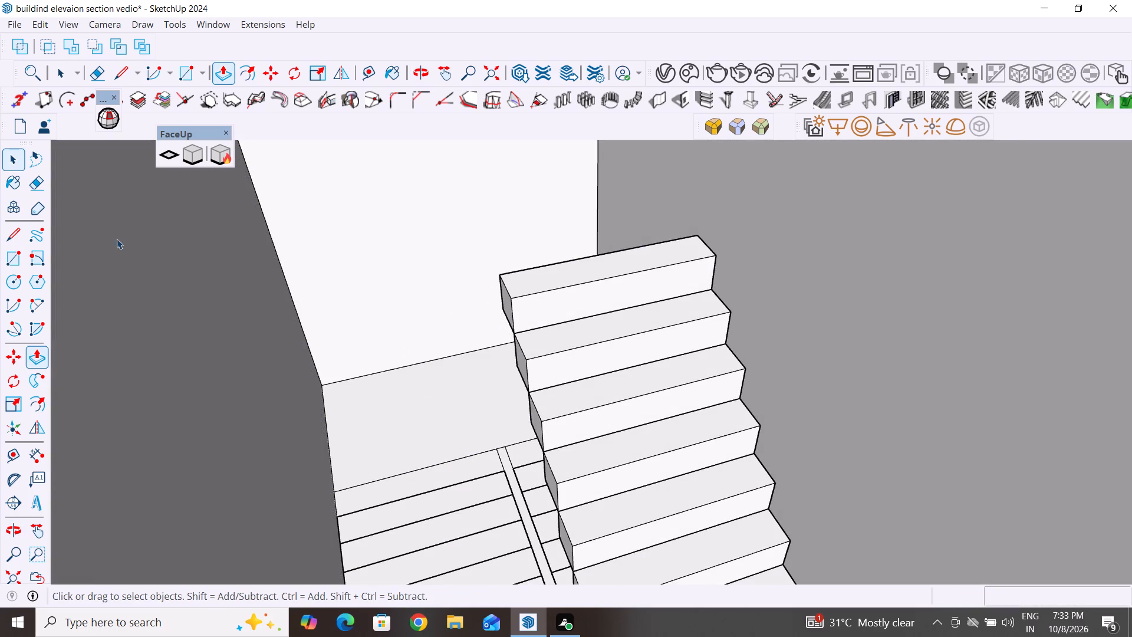
pyautogui.click(370, 400)
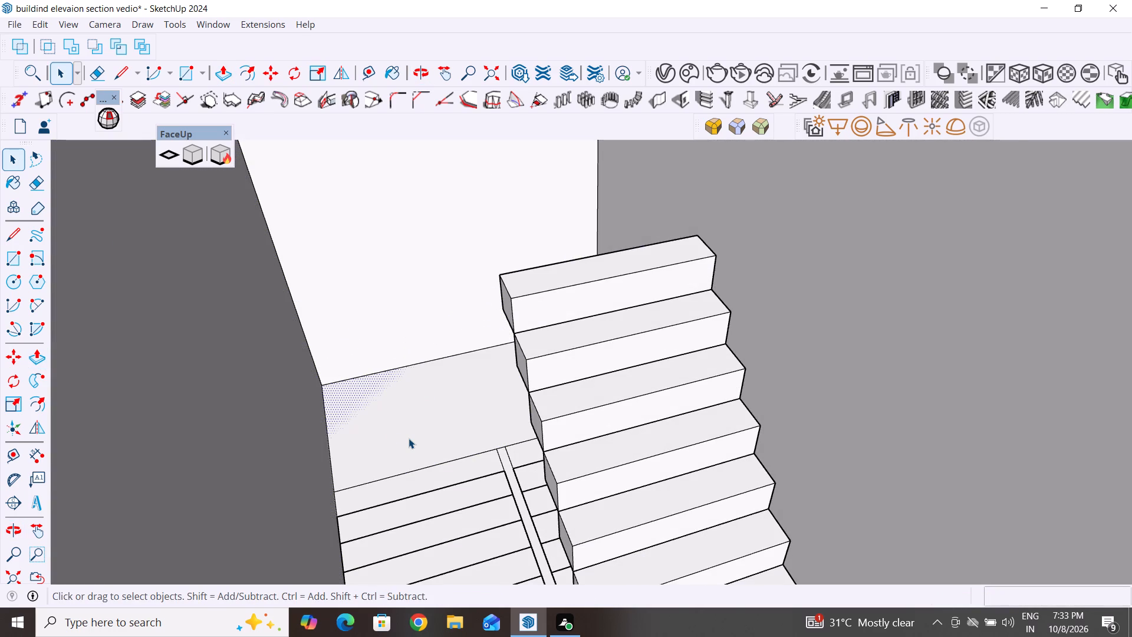
pyautogui.press('m')
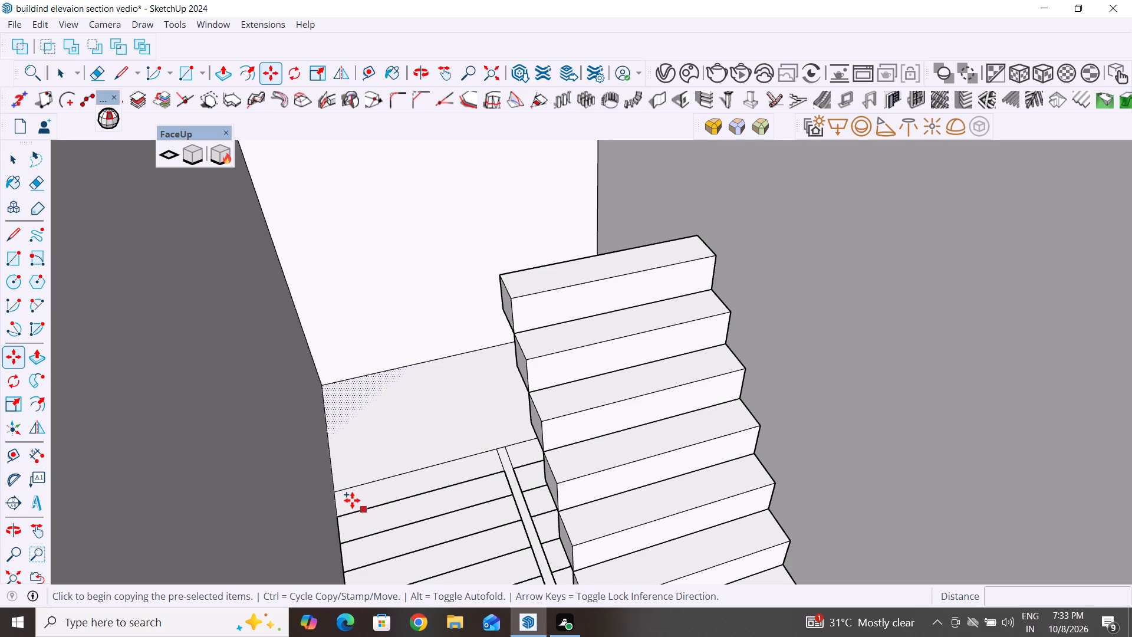
pyautogui.click(336, 493)
pyautogui.scroll(-18, 402, 573)
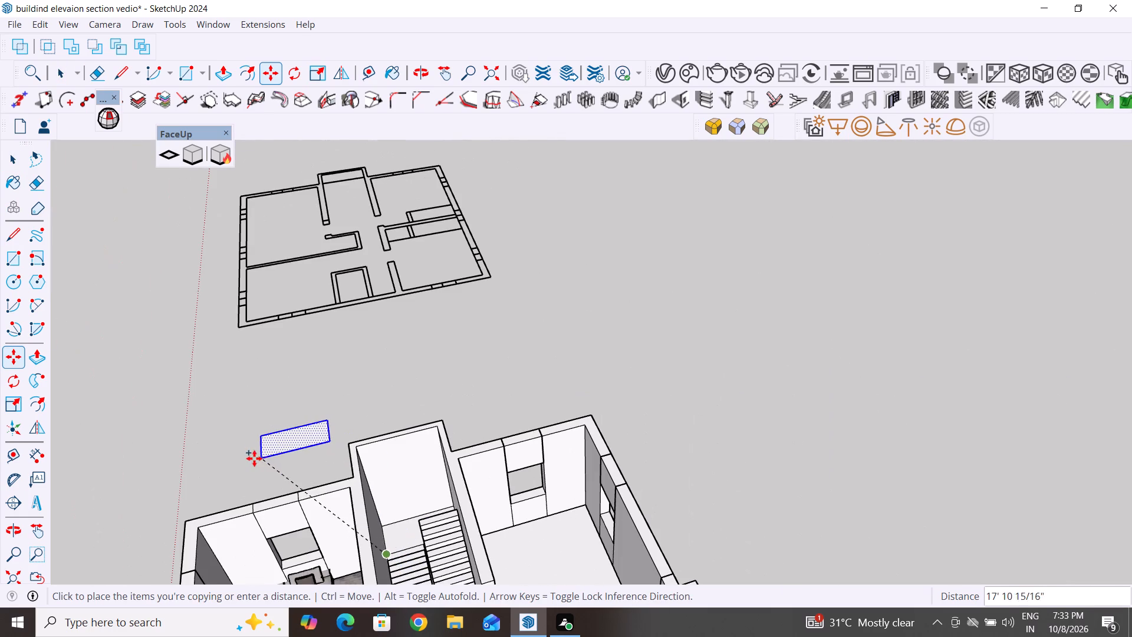
pyautogui.click(254, 458)
pyautogui.click(18, 162)
# Delete the original landing face inside the stairwell.
pyautogui.scroll(5, 410, 550)
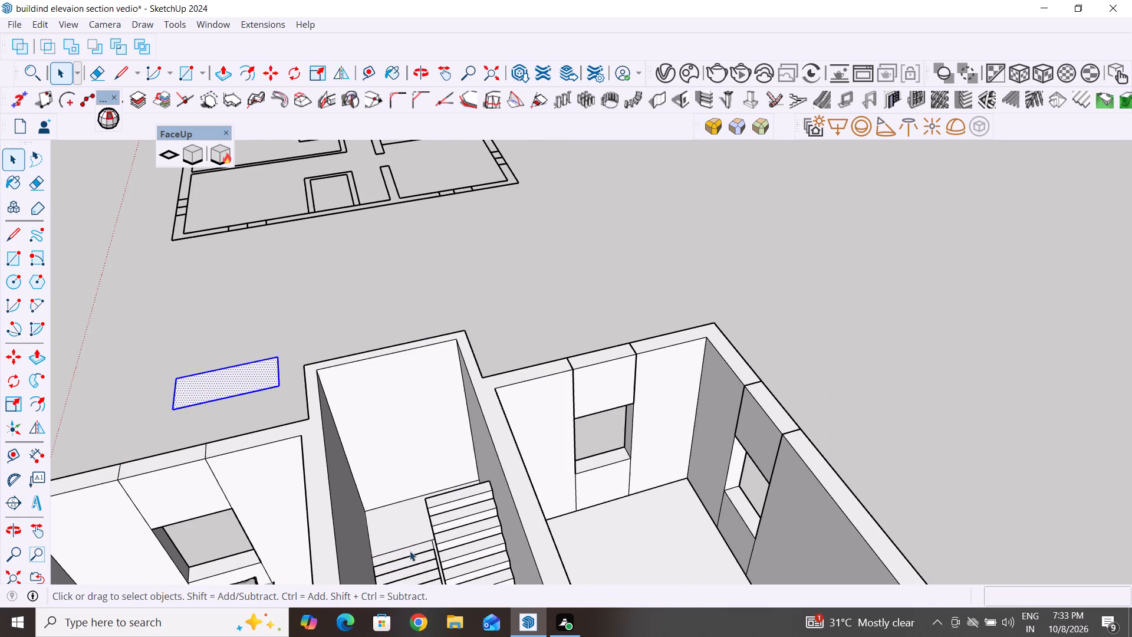
pyautogui.click(402, 534)
pyautogui.press('Delete')
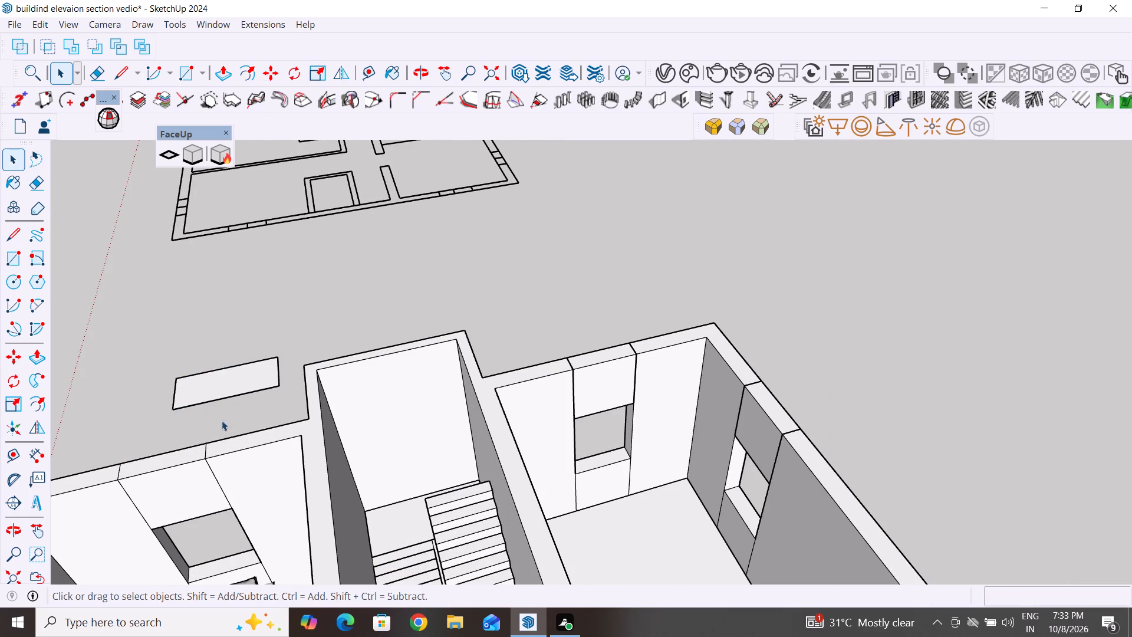
# Push/Pull the copied landing face outside the house up 7" into a solid slab.
pyautogui.scroll(-3, 262, 431)
pyautogui.scroll(4, 250, 413)
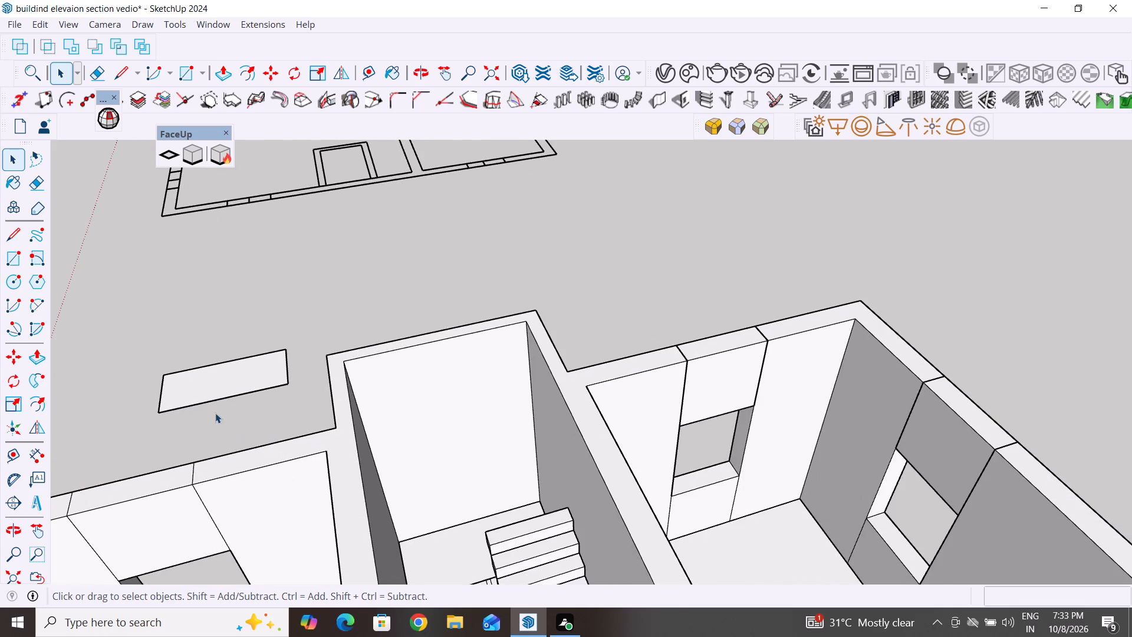
pyautogui.moveTo(228, 425); pyautogui.dragTo(286, 406, button='middle')
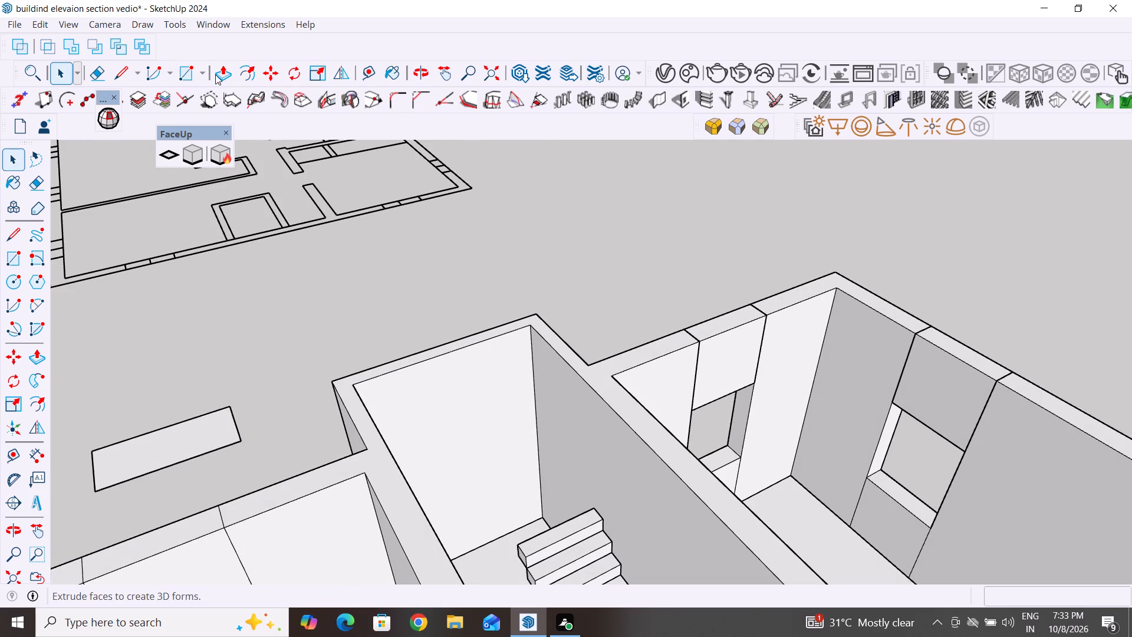
pyautogui.click(233, 74)
pyautogui.click(198, 435)
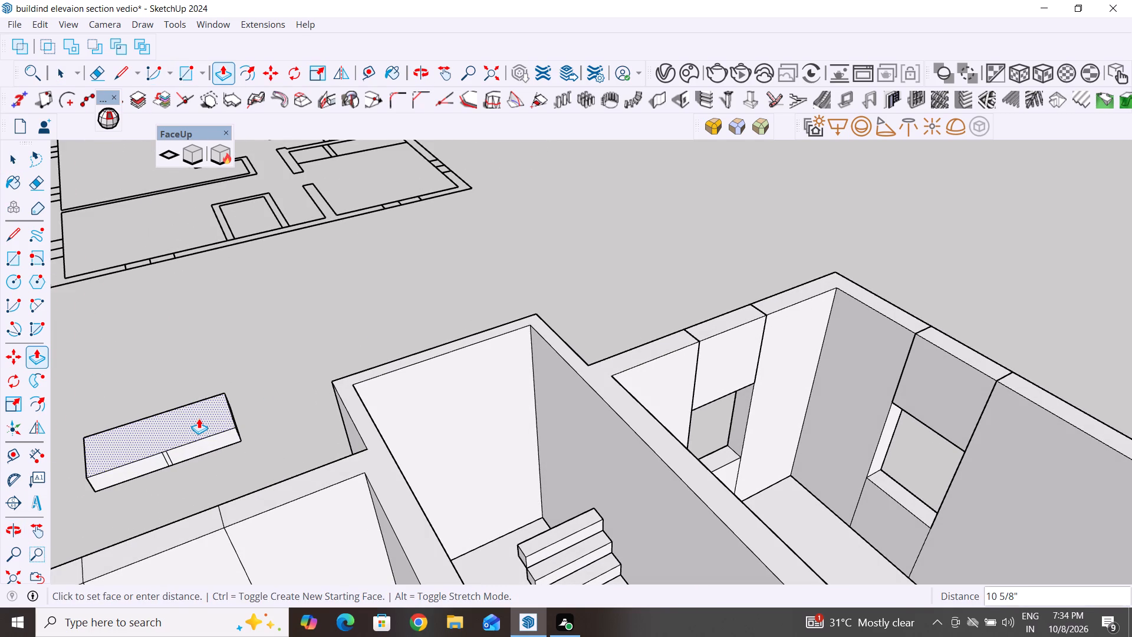
pyautogui.write('7"')
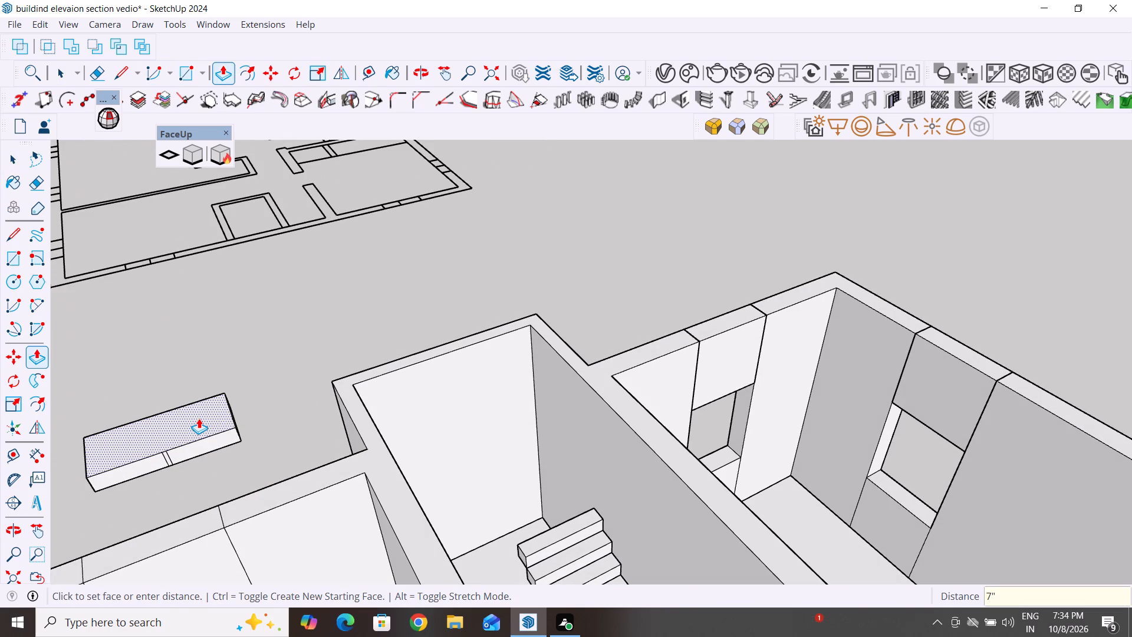
pyautogui.press('Return')
pyautogui.click(13, 152)
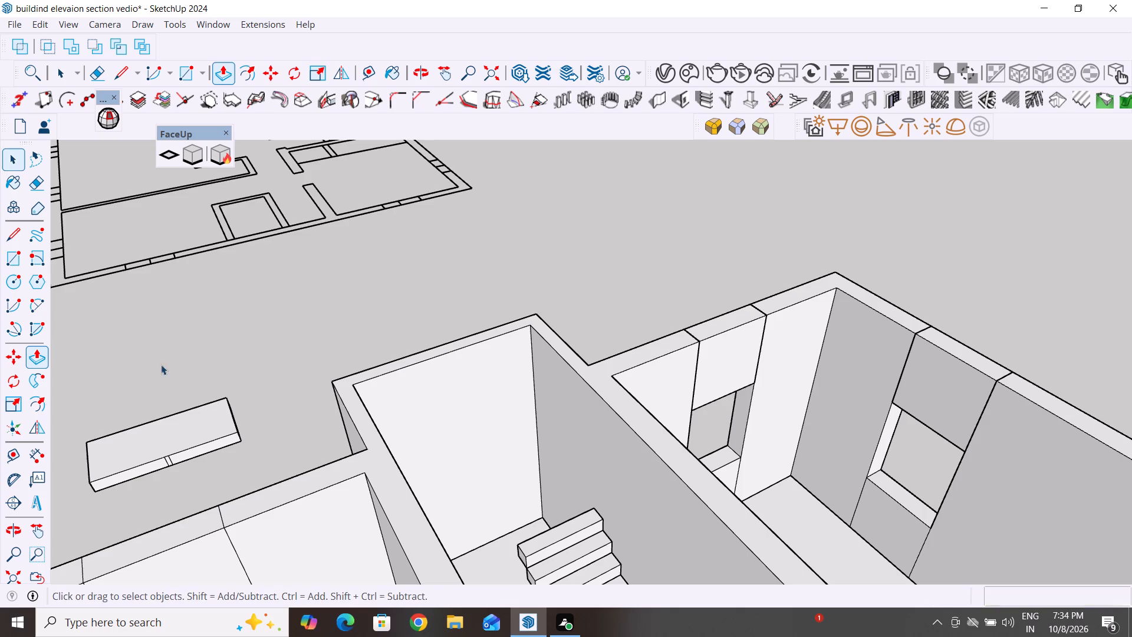
# Erase the two short stray edges on the front face of the landing slab.
pyautogui.scroll(4, 111, 433)
pyautogui.scroll(4, 205, 521)
pyautogui.moveTo(193, 484); pyautogui.dragTo(207, 435, button='middle')
pyautogui.scroll(-3, 291, 508)
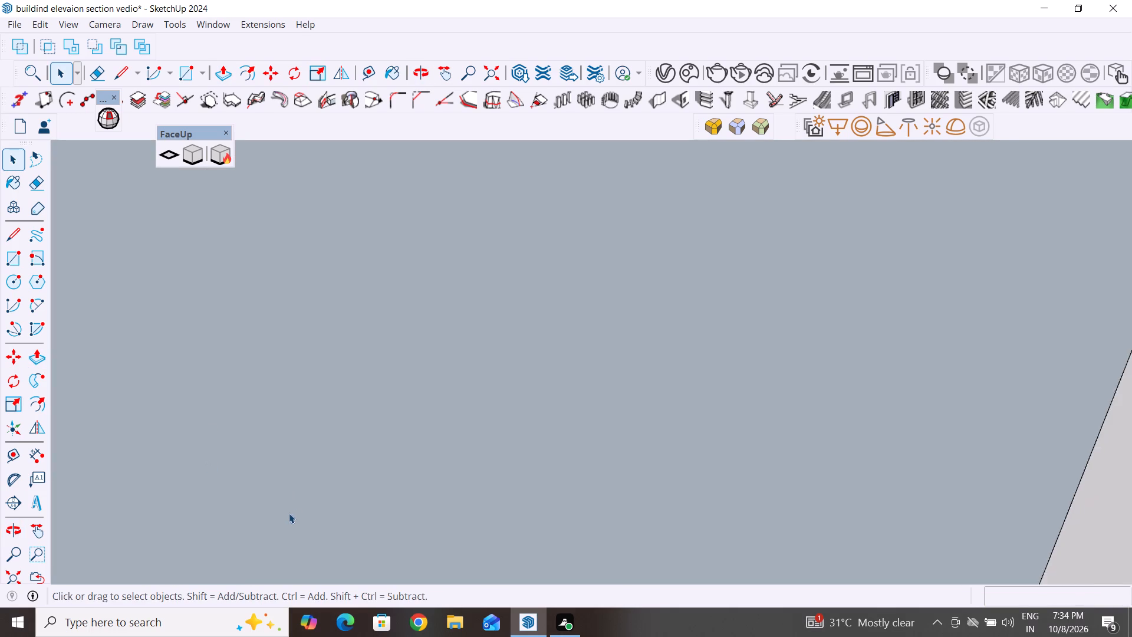
pyautogui.scroll(-14, 289, 513)
pyautogui.scroll(-12, 326, 456)
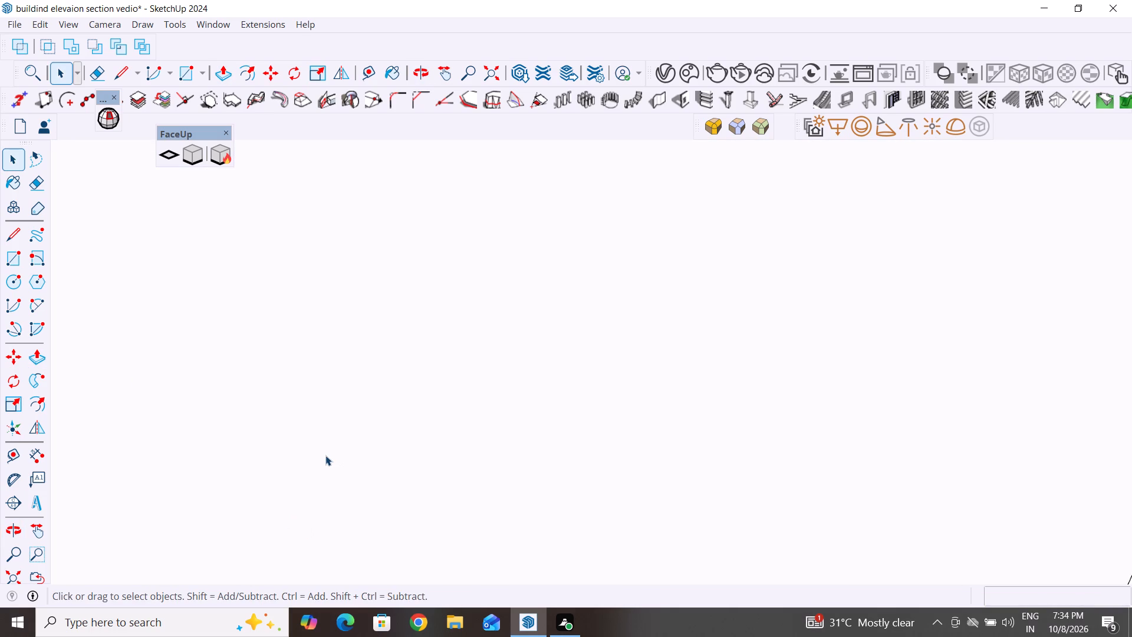
pyautogui.scroll(-20, 325, 455)
pyautogui.scroll(-20, 325, 455)
pyautogui.scroll(-6, 325, 455)
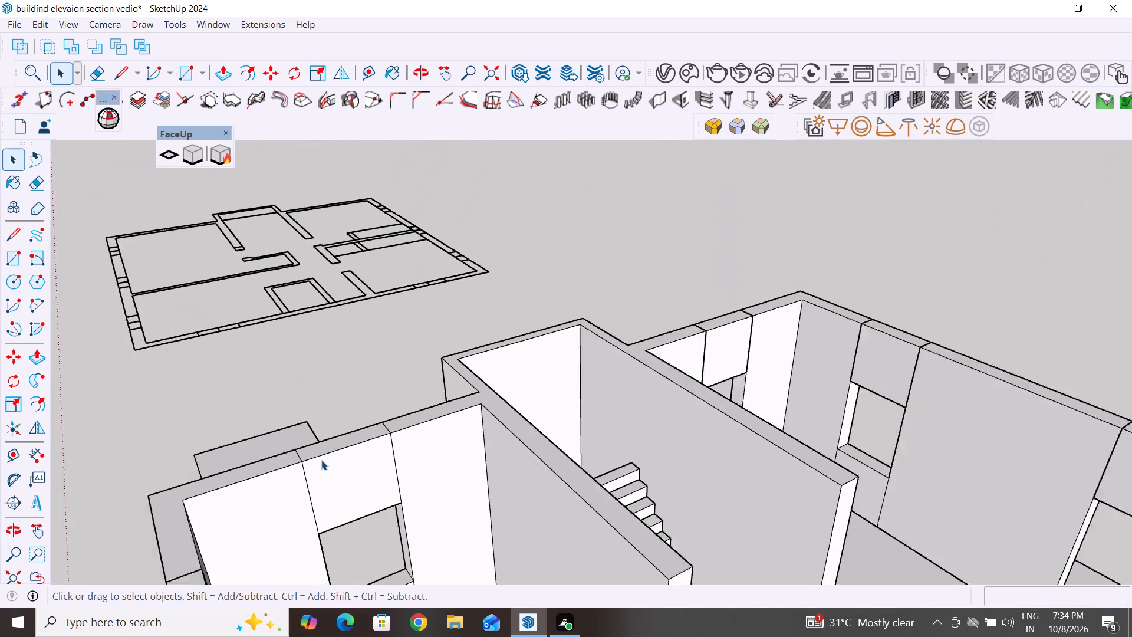
pyautogui.moveTo(323, 400); pyautogui.dragTo(328, 461, button='middle')
pyautogui.scroll(15, 286, 432)
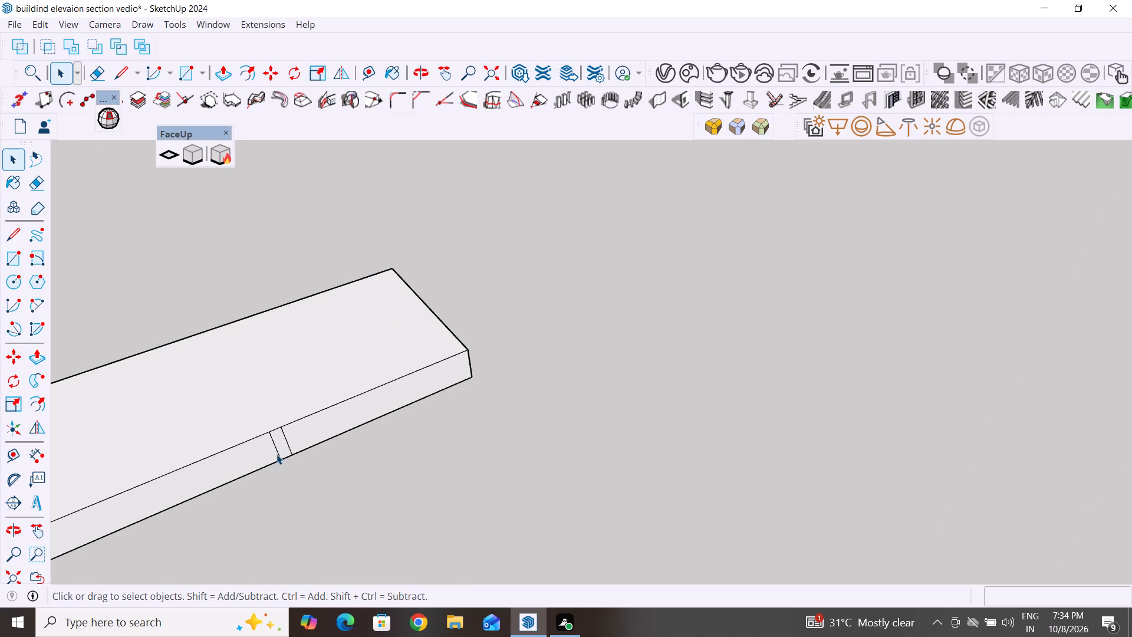
pyautogui.click(274, 449)
pyautogui.press('Delete')
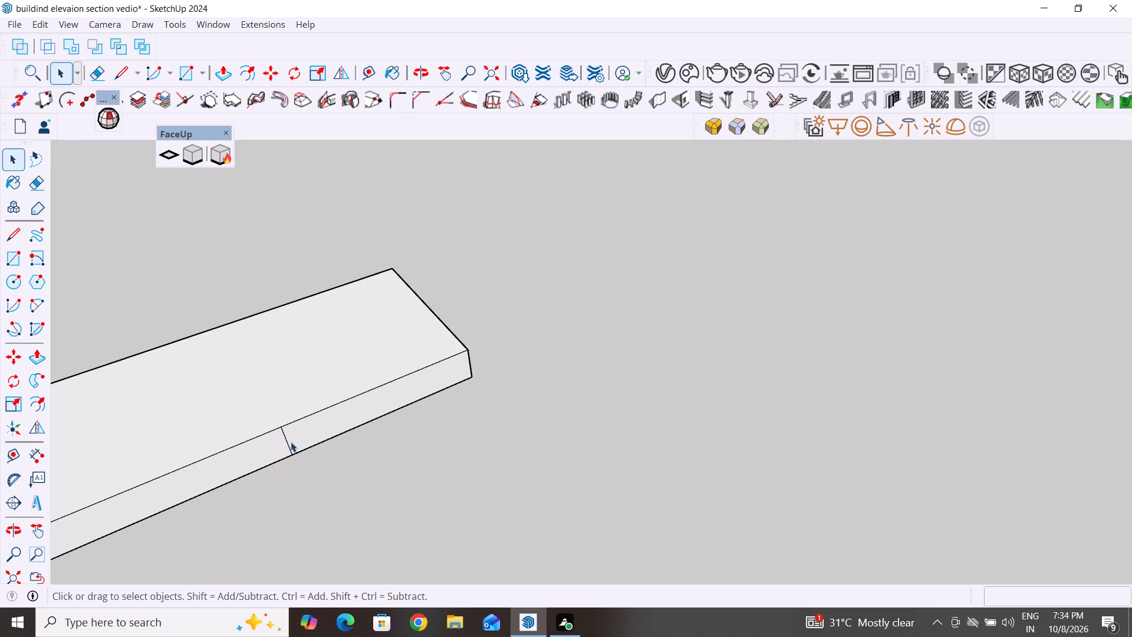
pyautogui.click(286, 439)
pyautogui.press('Delete')
# Select all the connected geometry of the landing slab and make it a group.
pyautogui.tripleClick(304, 391)
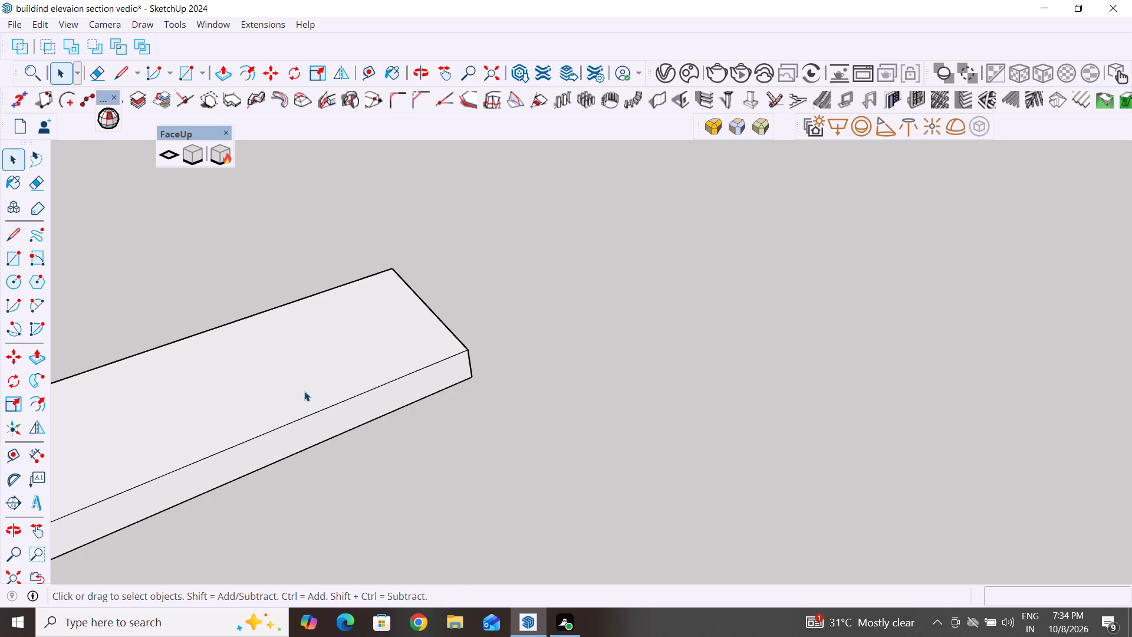
pyautogui.click(304, 391)
pyautogui.rightClick(304, 391)
pyautogui.click(382, 151)
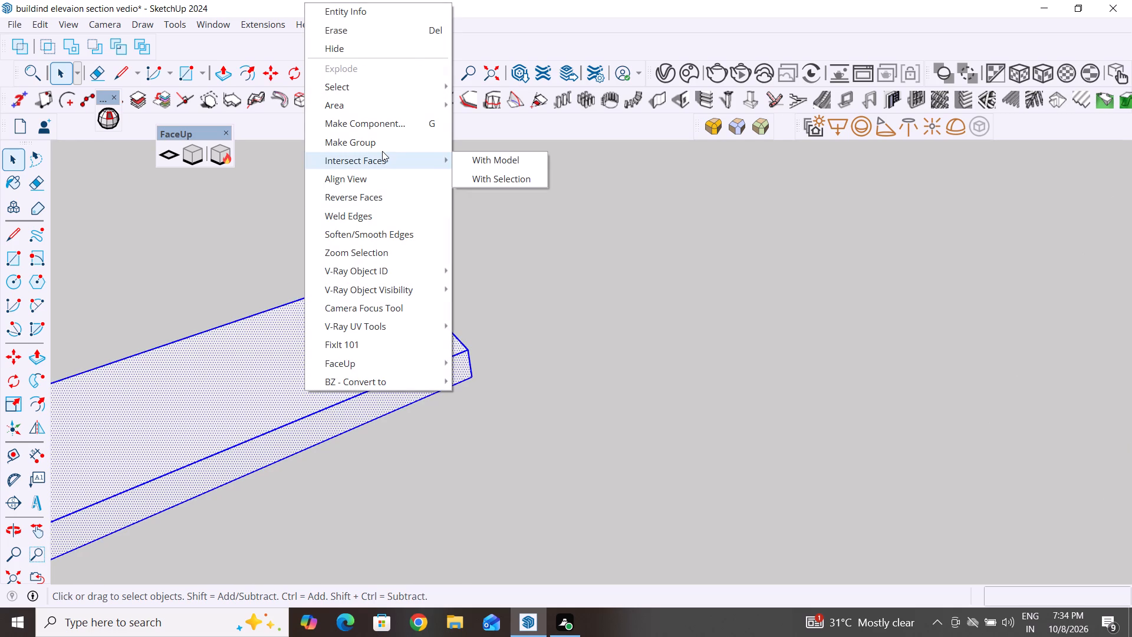
pyautogui.click(385, 139)
pyautogui.click(565, 310)
# Move the landing slab group about 19' into the stairwell, placing its lower front corner on the rear corner of the new flight's top step.
pyautogui.scroll(-7, 662, 318)
pyautogui.moveTo(703, 389); pyautogui.dragTo(593, 336, button='middle')
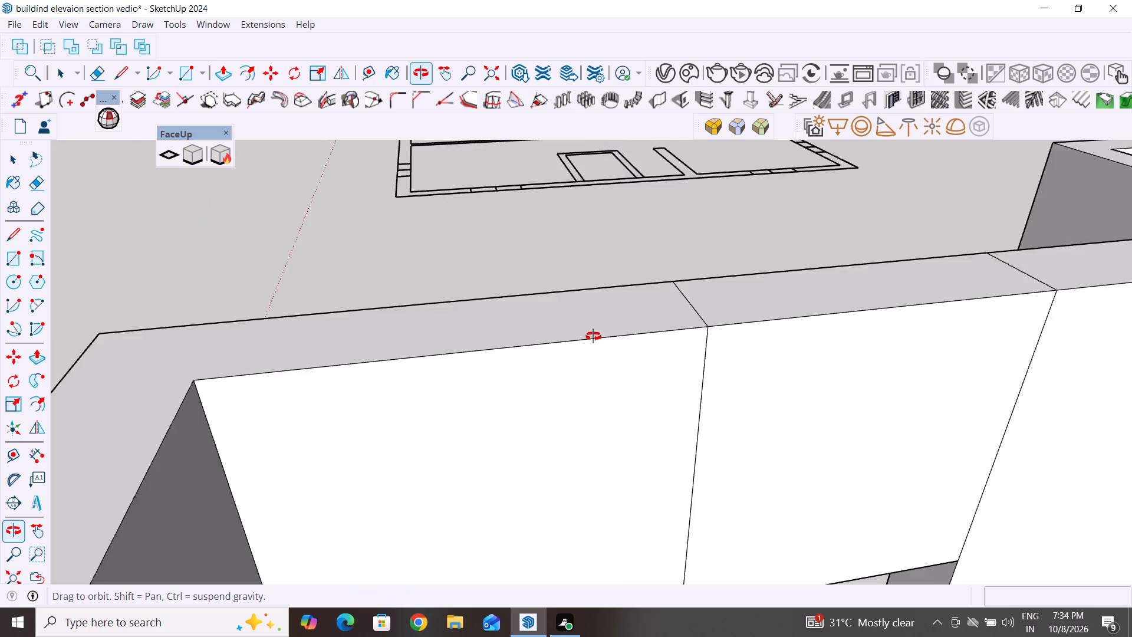
pyautogui.moveTo(593, 336); pyautogui.dragTo(610, 382, button='middle')
pyautogui.click(561, 317)
pyautogui.press('m')
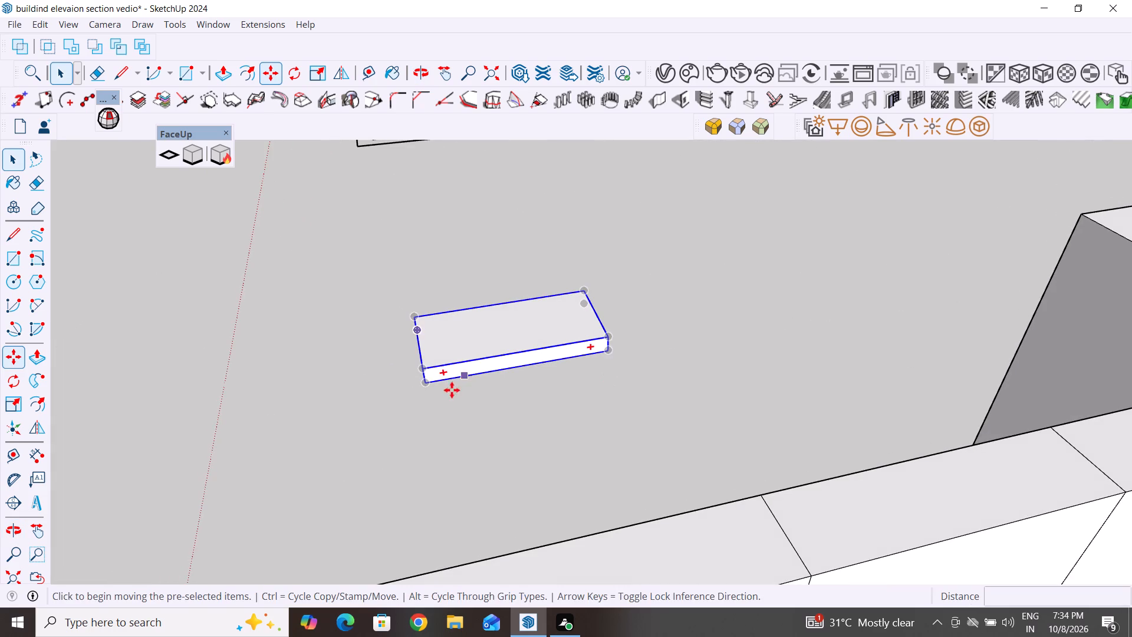
pyautogui.click(424, 386)
pyautogui.scroll(-14, 381, 360)
pyautogui.scroll(2, 559, 412)
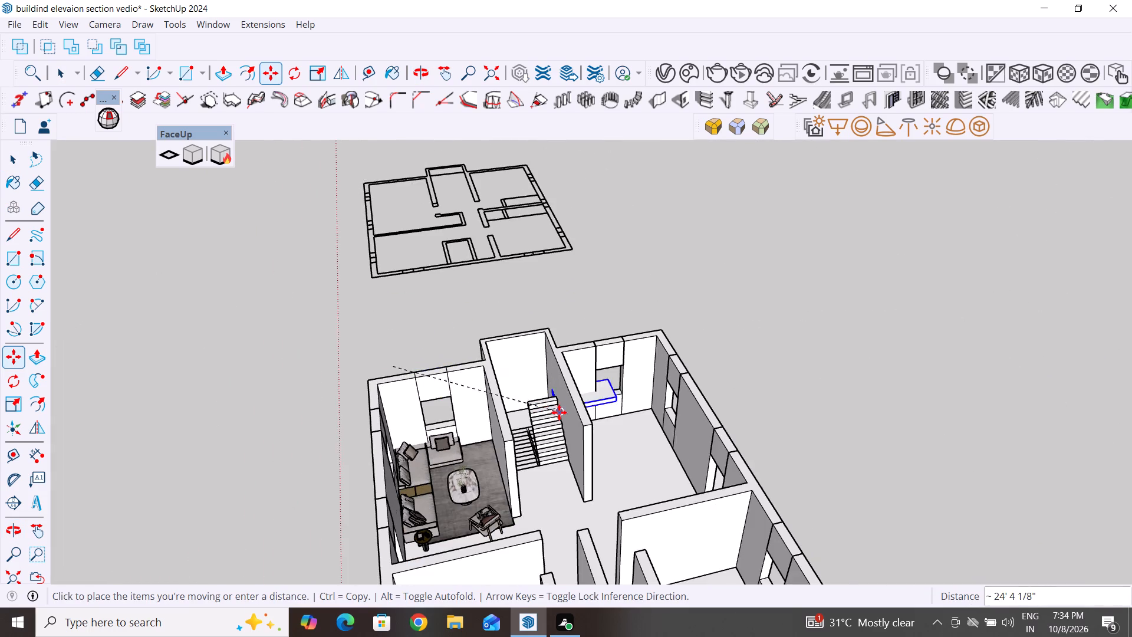
pyautogui.scroll(7, 559, 412)
pyautogui.click(229, 278)
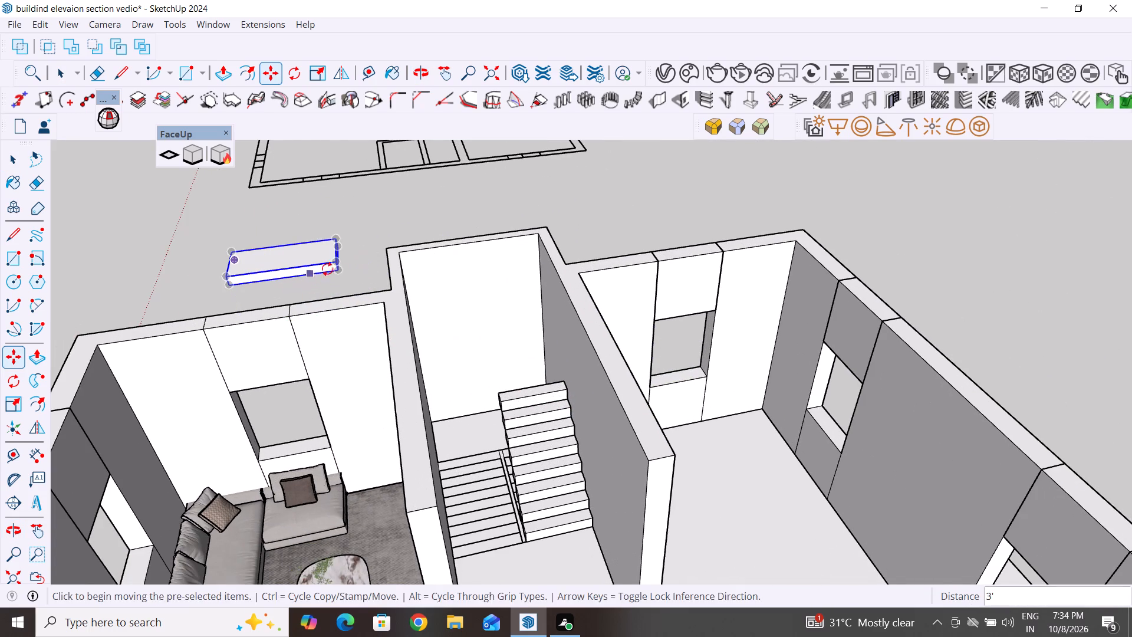
pyautogui.click(342, 268)
pyautogui.scroll(9, 571, 389)
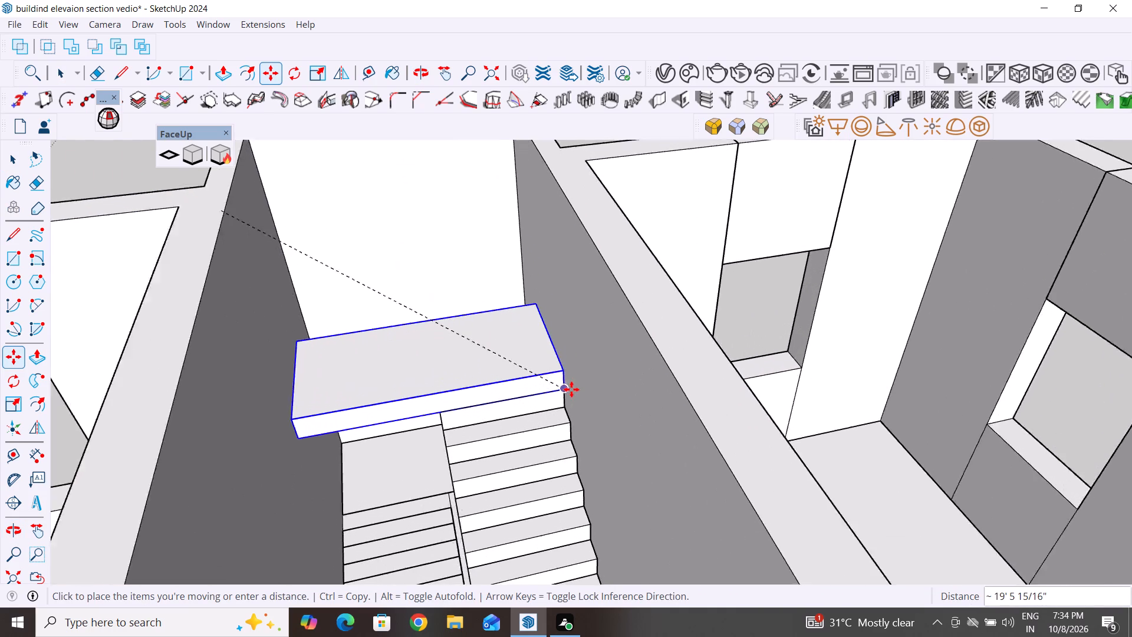
pyautogui.scroll(2, 571, 389)
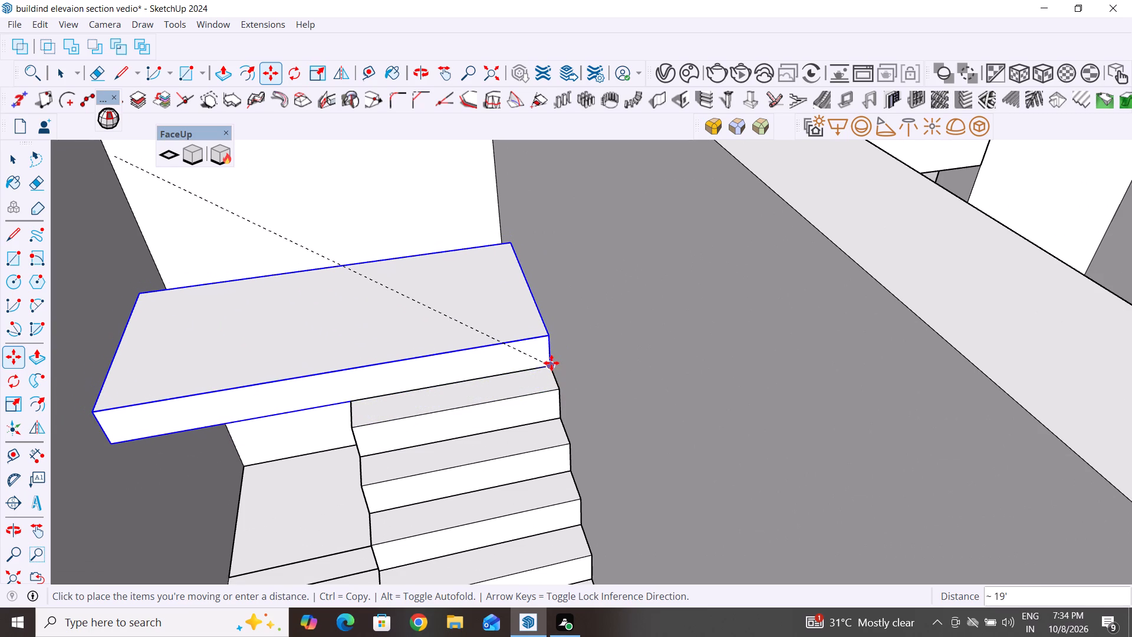
pyautogui.click(551, 363)
pyautogui.click(21, 166)
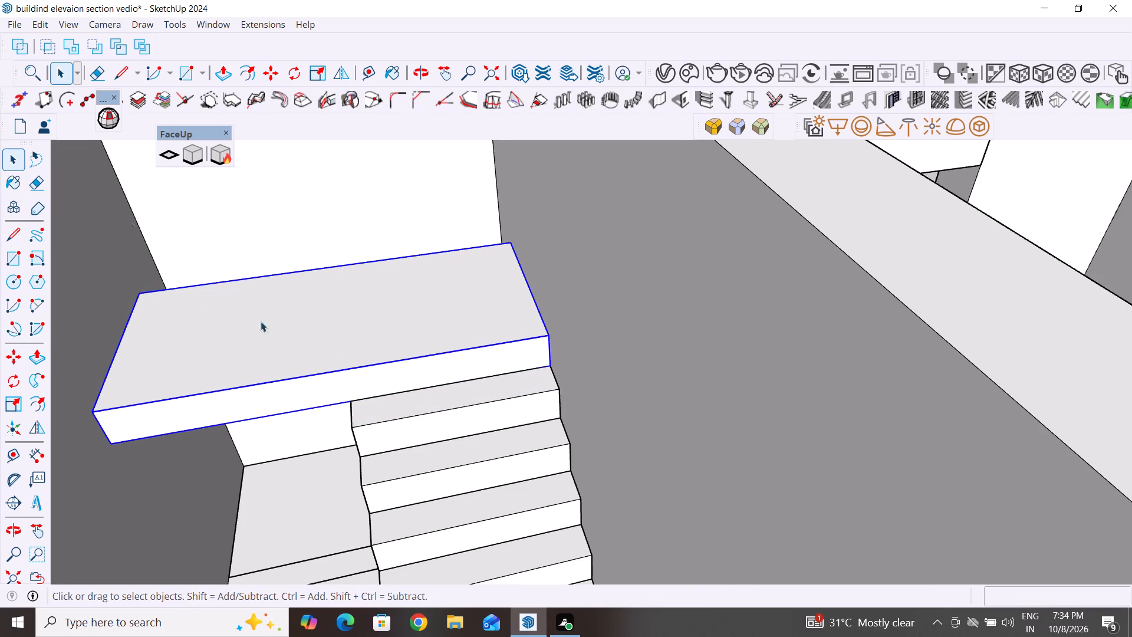
# Select all eight steps of the new flight in the stairwell and copy them about 32' 10" away, outside the house.
pyautogui.scroll(-11, 340, 442)
pyautogui.moveTo(363, 468); pyautogui.dragTo(444, 456, button='middle')
pyautogui.scroll(-2, 367, 380)
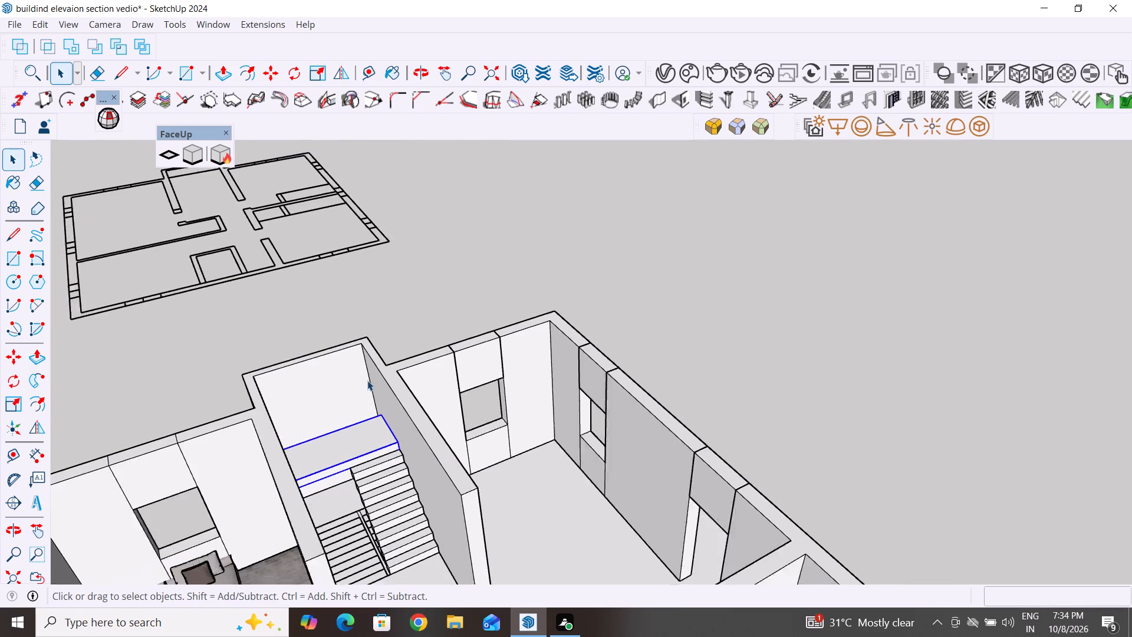
pyautogui.scroll(-2, 367, 380)
pyautogui.scroll(8, 380, 534)
pyautogui.click(403, 534)
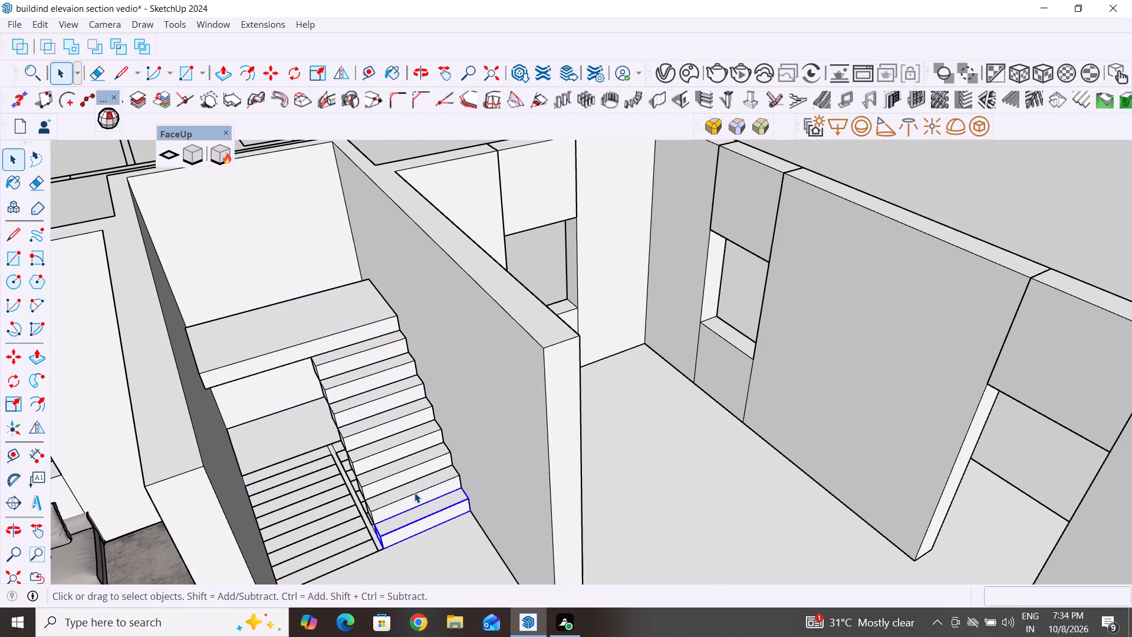
pyautogui.keyDown('ctrl'); pyautogui.click(414, 492); pyautogui.keyUp('ctrl')
pyautogui.keyDown('ctrl'); pyautogui.click(410, 471); pyautogui.keyUp('ctrl')
pyautogui.keyDown('ctrl'); pyautogui.click(397, 449); pyautogui.keyUp('ctrl')
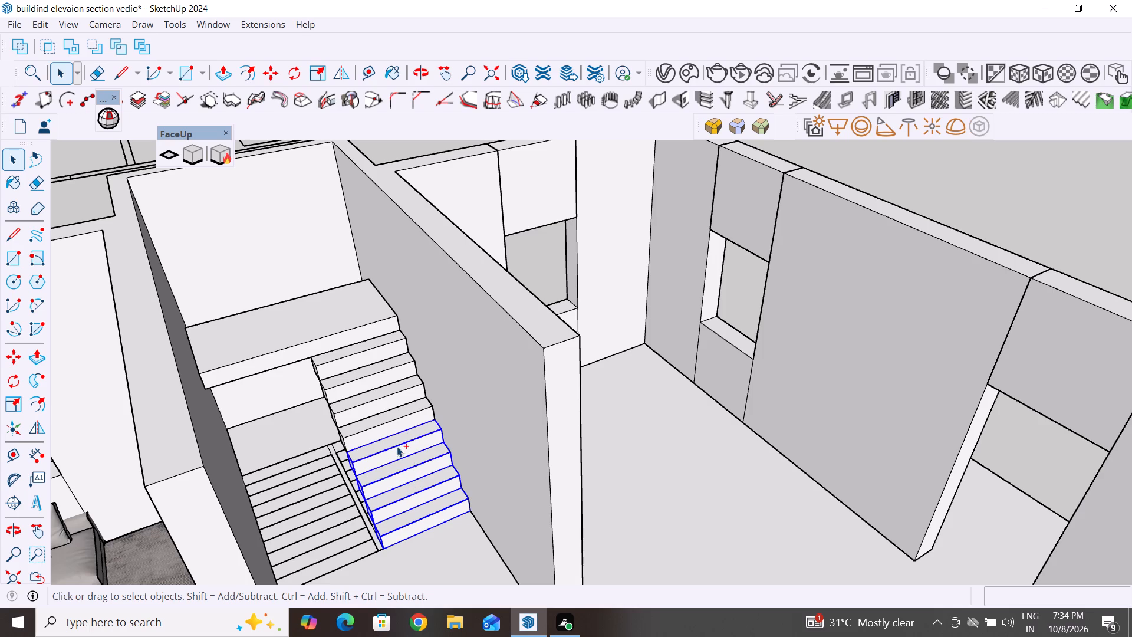
pyautogui.keyDown('ctrl'); pyautogui.click(386, 421); pyautogui.keyUp('ctrl')
pyautogui.keyDown('ctrl'); pyautogui.click(377, 399); pyautogui.keyUp('ctrl')
pyautogui.keyDown('ctrl'); pyautogui.click(369, 380); pyautogui.keyUp('ctrl')
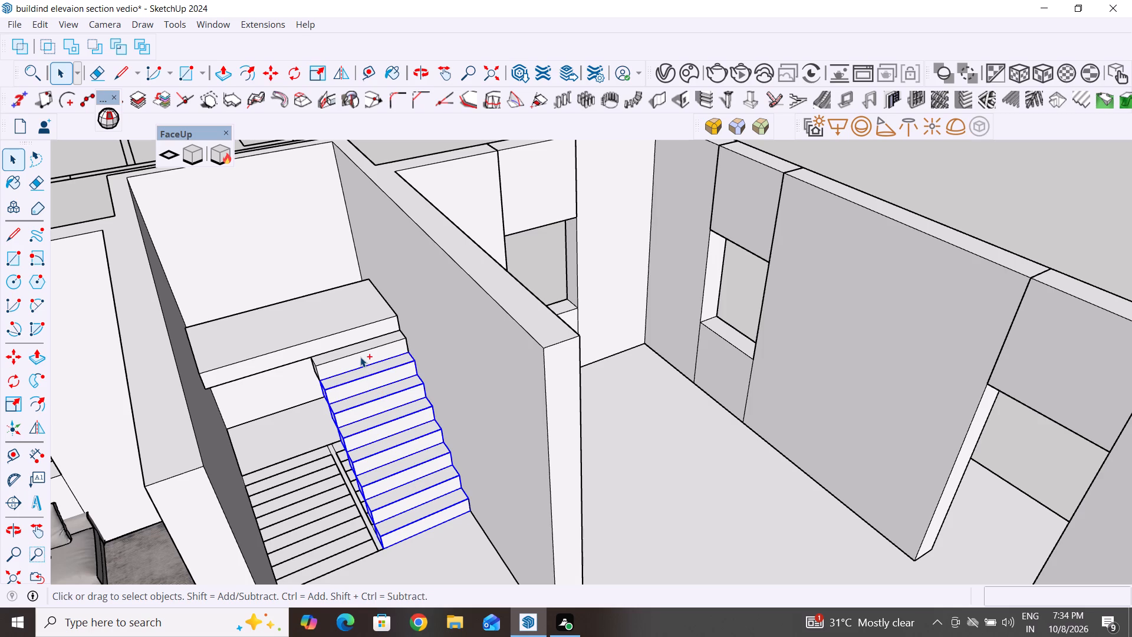
pyautogui.keyDown('ctrl'); pyautogui.click(360, 357); pyautogui.keyUp('ctrl')
pyautogui.press('m')
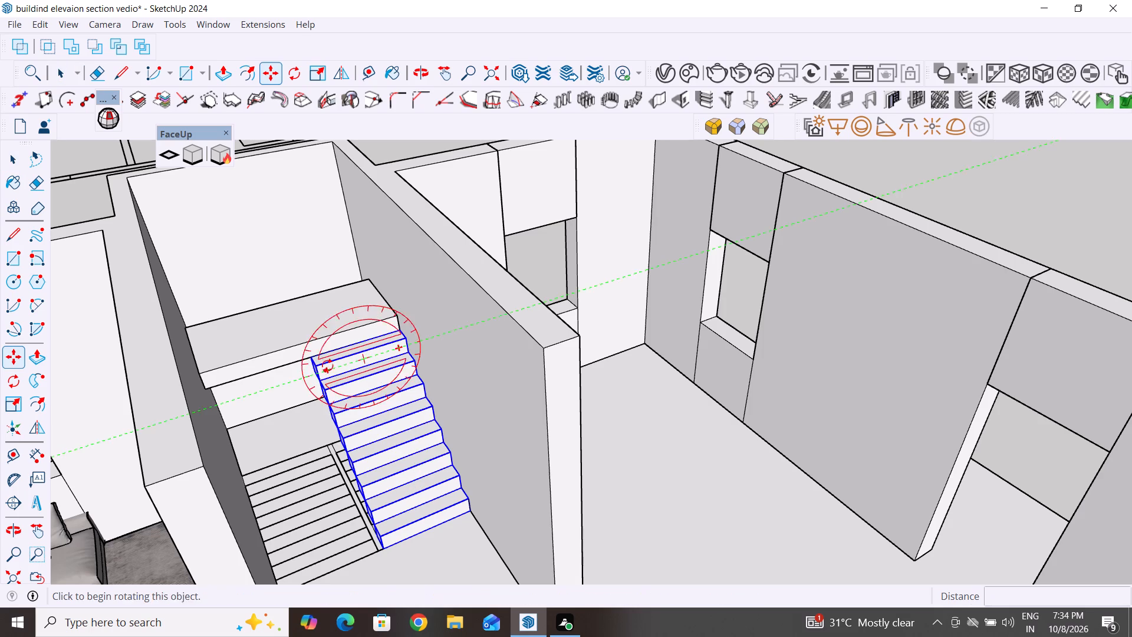
pyautogui.keyDown('ctrl'); pyautogui.click(315, 357); pyautogui.keyUp('ctrl')
pyautogui.scroll(-5, 315, 357)
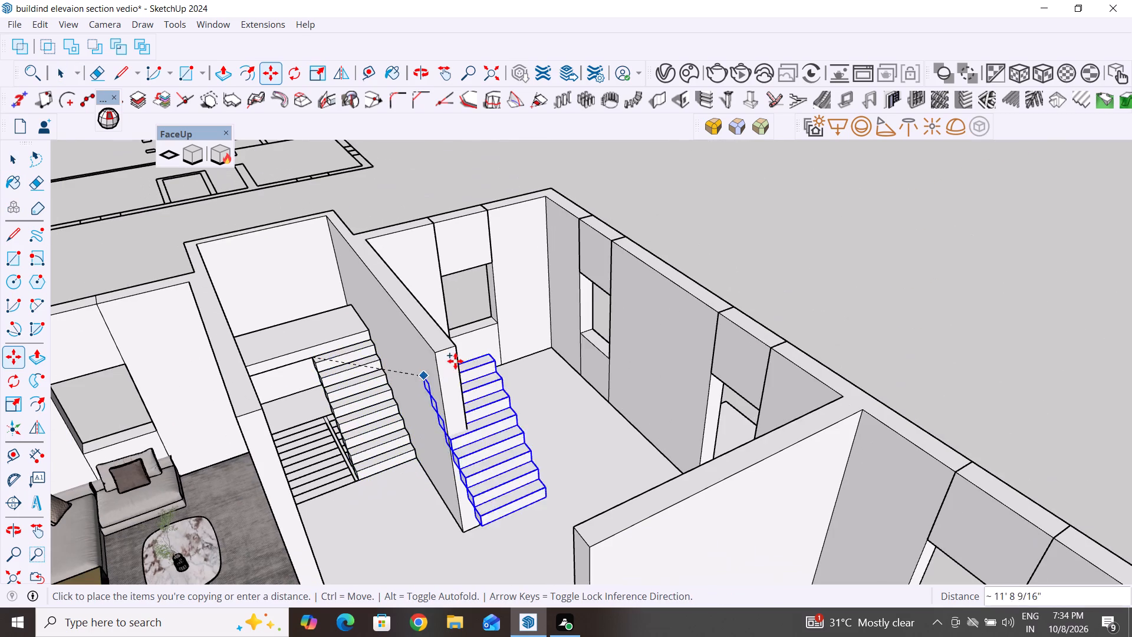
pyautogui.scroll(-5, 712, 239)
pyautogui.click(768, 231)
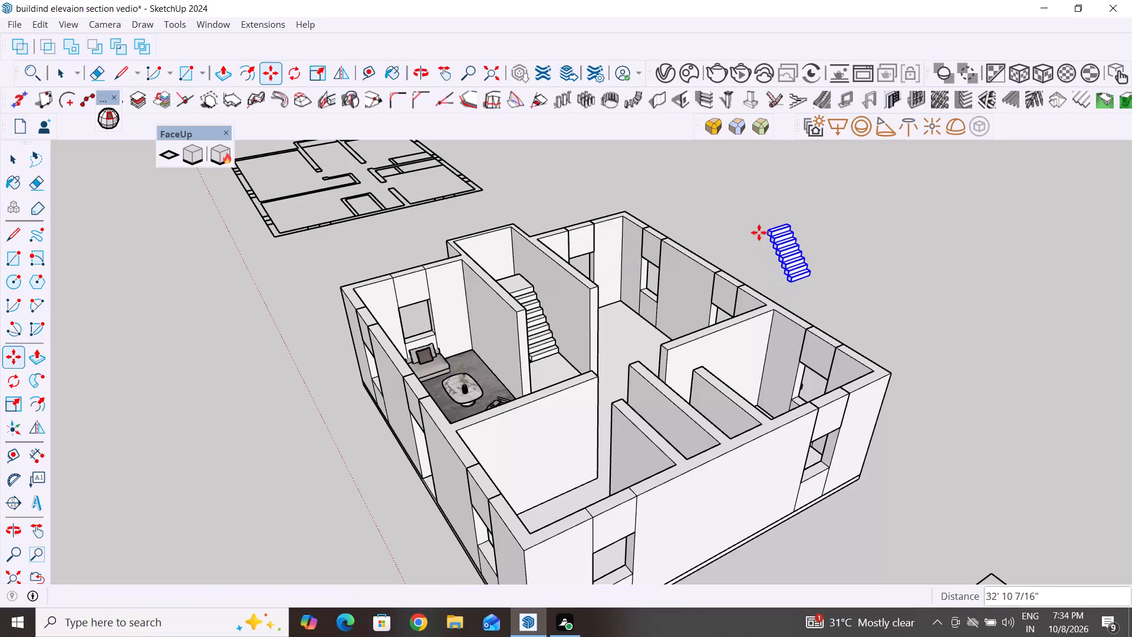
# Make the copied flight of steps outside the house a single group.
pyautogui.click(15, 163)
pyautogui.moveTo(919, 272); pyautogui.dragTo(779, 281, button='middle')
pyautogui.click(254, 297)
pyautogui.moveTo(949, 261); pyautogui.dragTo(884, 359)
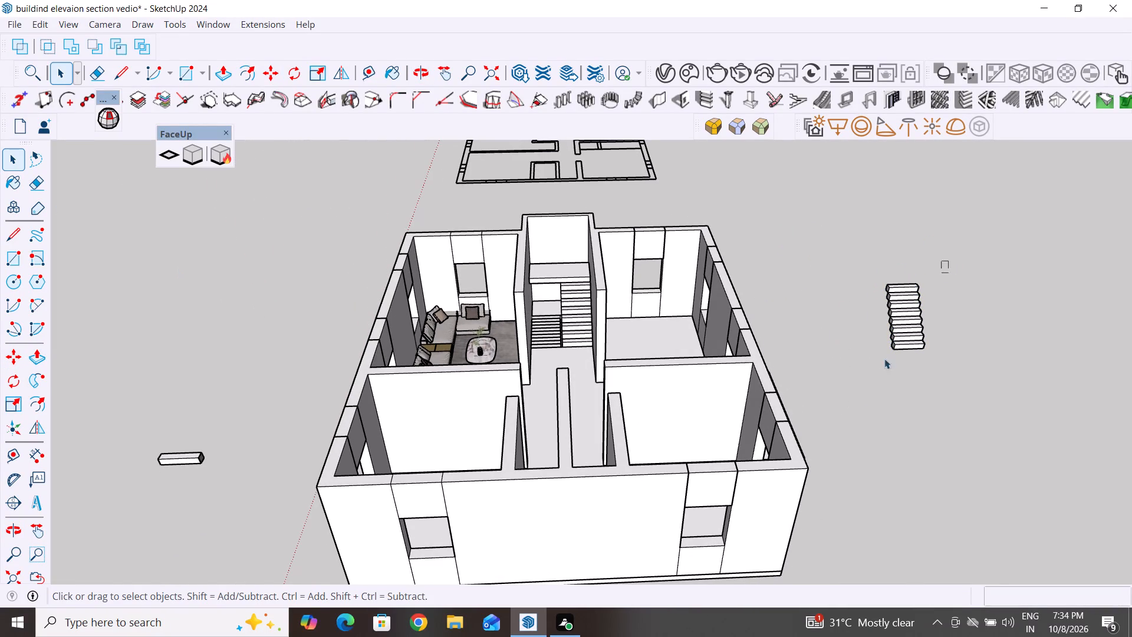
pyautogui.moveTo(884, 359); pyautogui.dragTo(860, 395)
pyautogui.rightClick(899, 327)
pyautogui.click(946, 160)
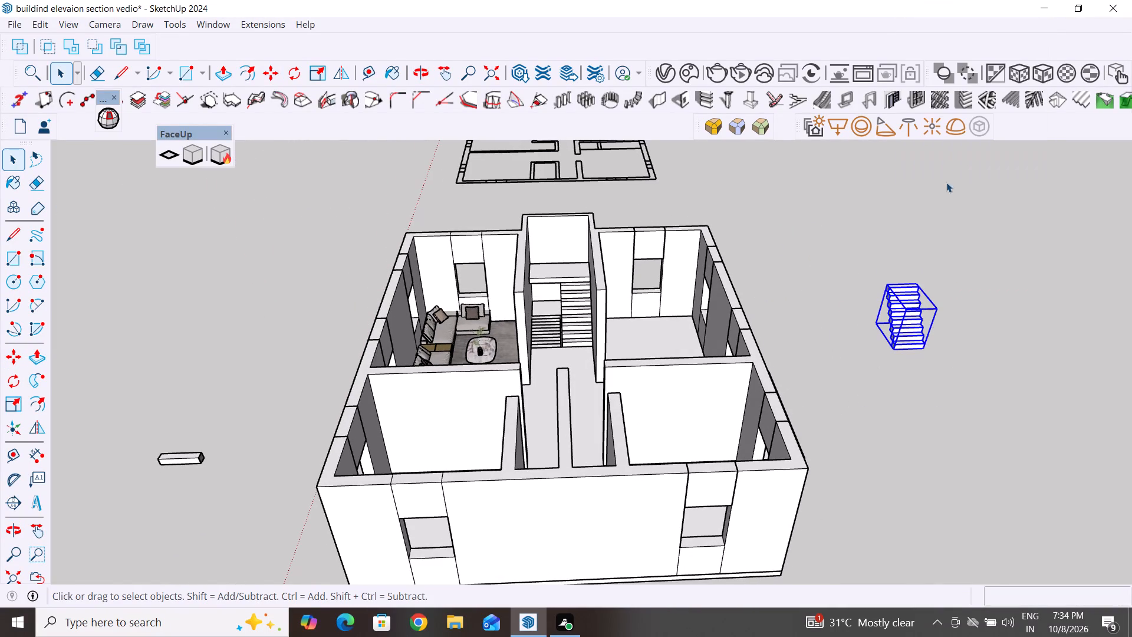
pyautogui.moveTo(904, 375); pyautogui.dragTo(980, 402, button='middle')
pyautogui.click(852, 314)
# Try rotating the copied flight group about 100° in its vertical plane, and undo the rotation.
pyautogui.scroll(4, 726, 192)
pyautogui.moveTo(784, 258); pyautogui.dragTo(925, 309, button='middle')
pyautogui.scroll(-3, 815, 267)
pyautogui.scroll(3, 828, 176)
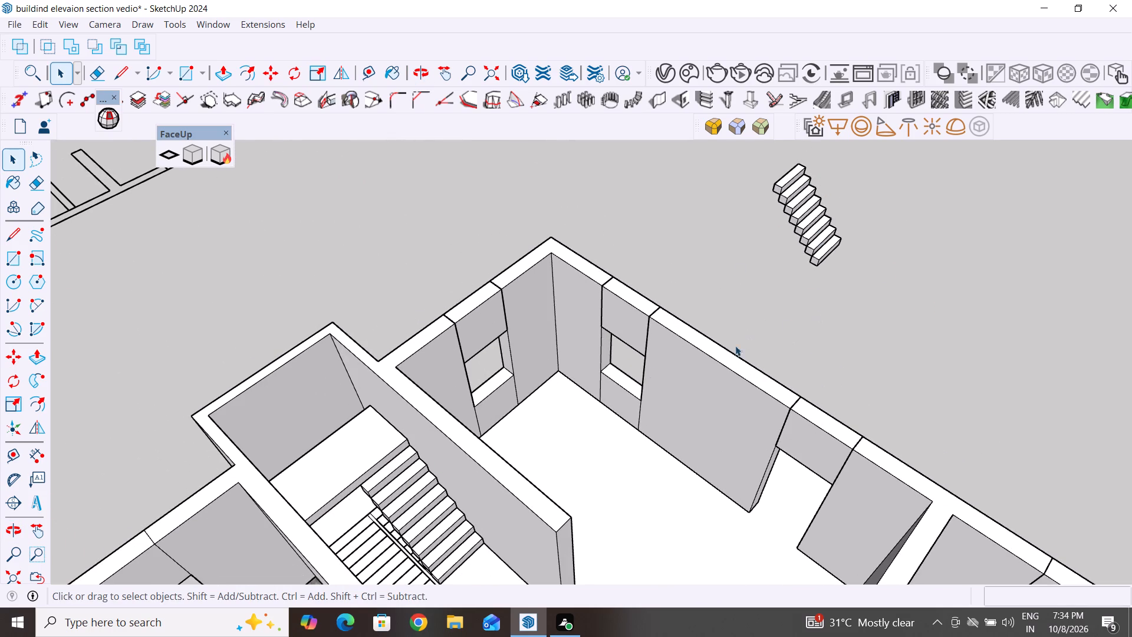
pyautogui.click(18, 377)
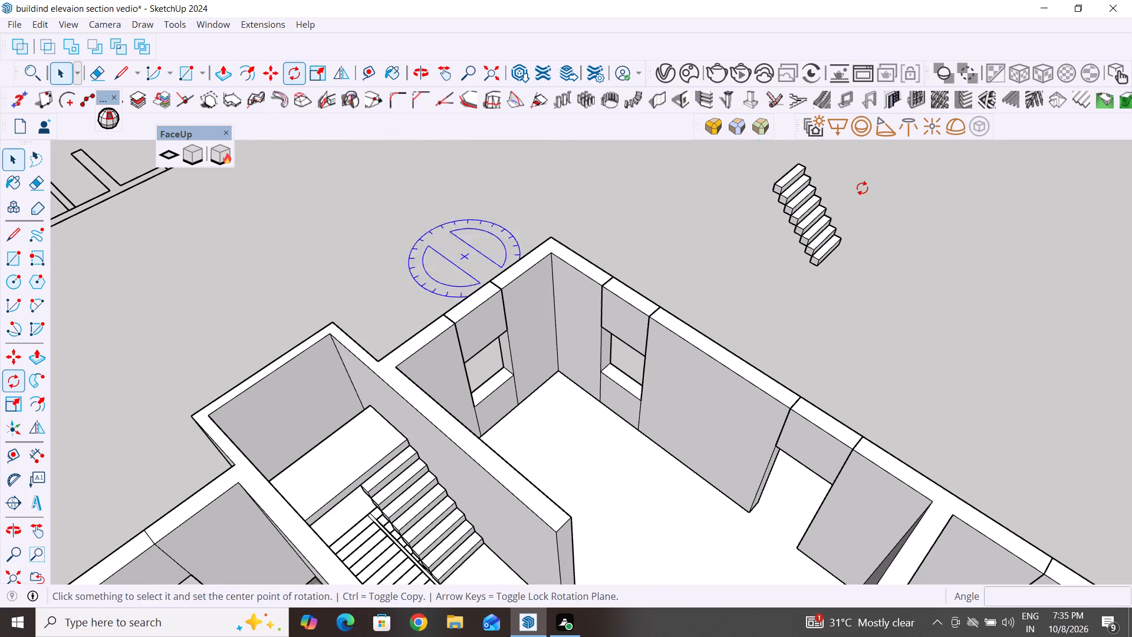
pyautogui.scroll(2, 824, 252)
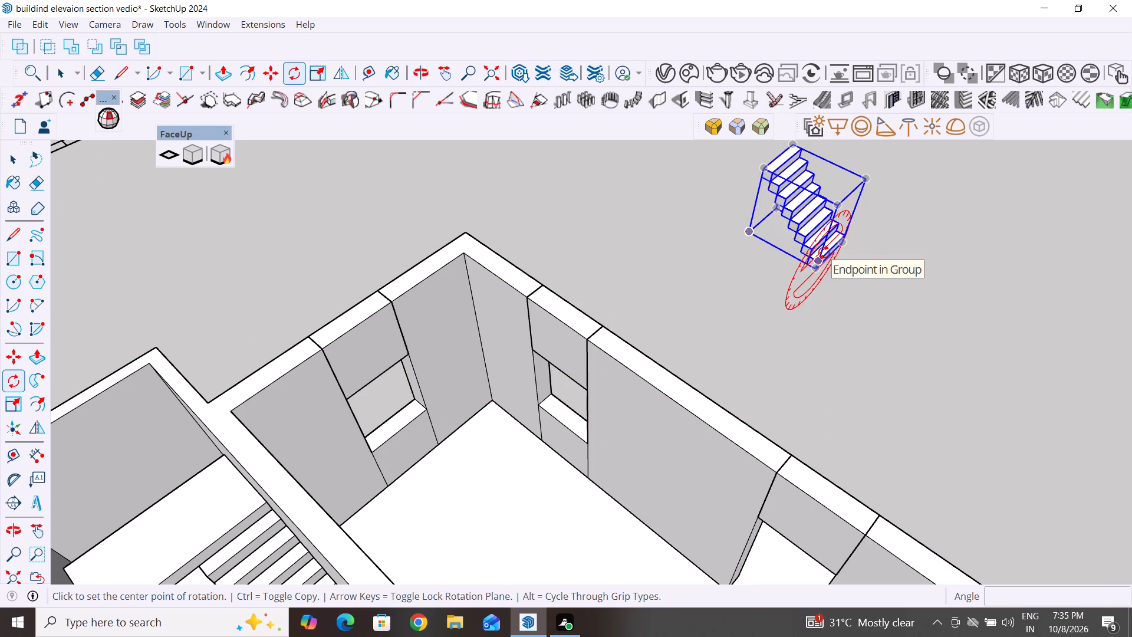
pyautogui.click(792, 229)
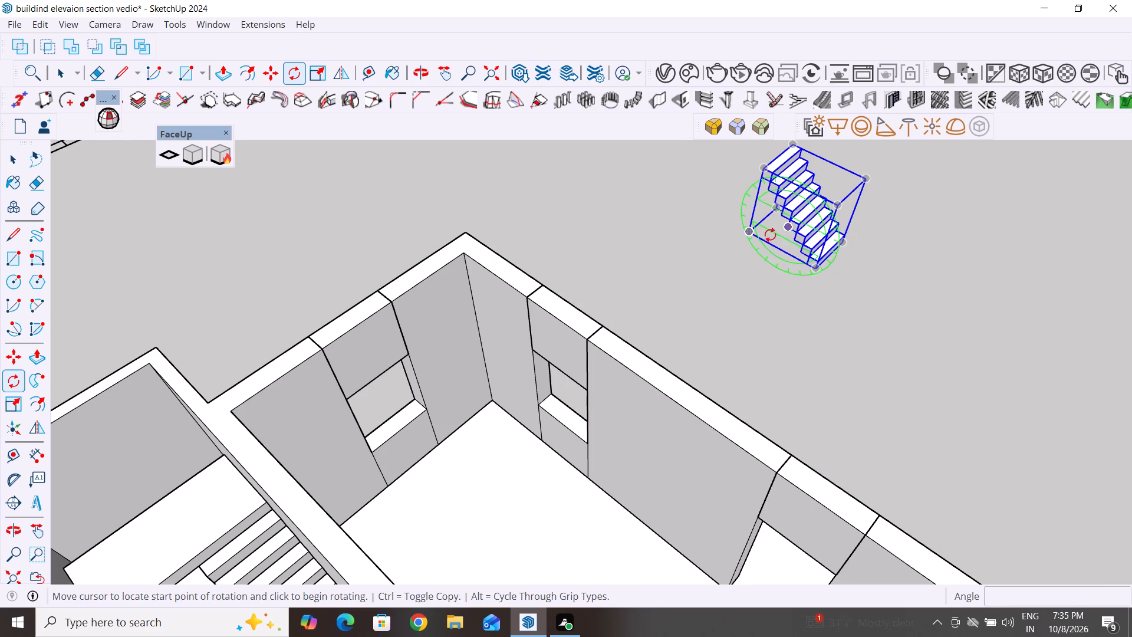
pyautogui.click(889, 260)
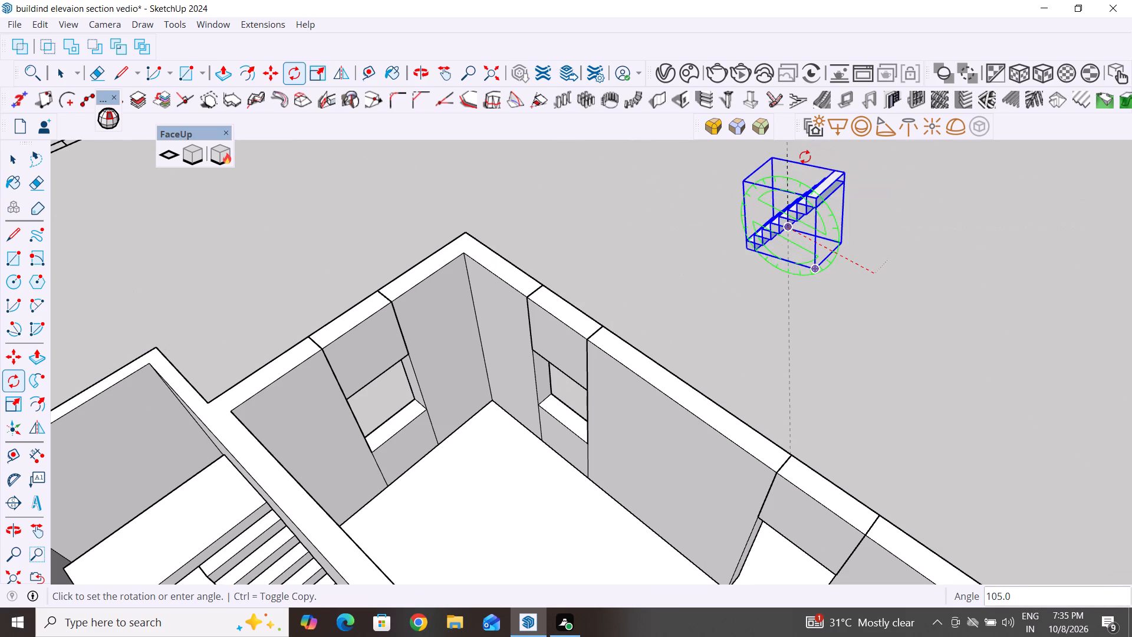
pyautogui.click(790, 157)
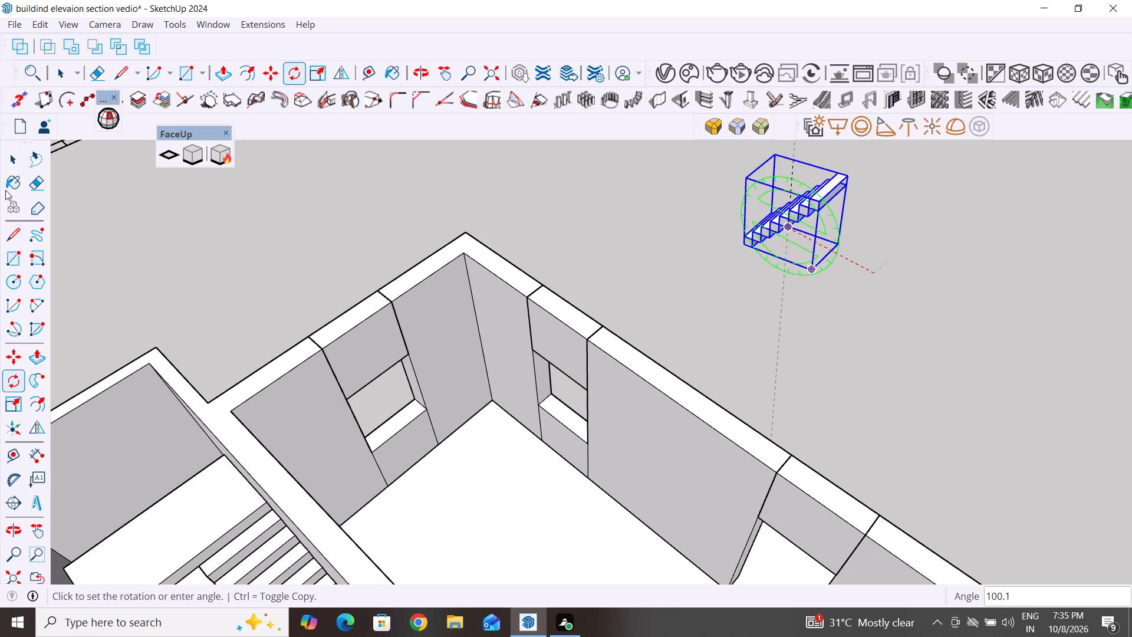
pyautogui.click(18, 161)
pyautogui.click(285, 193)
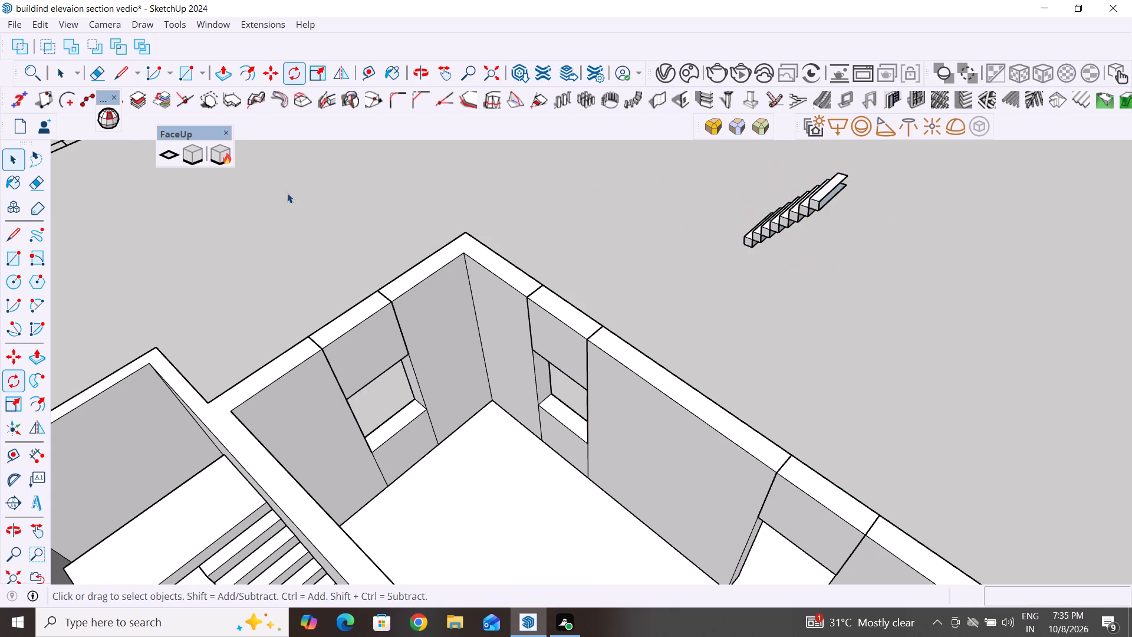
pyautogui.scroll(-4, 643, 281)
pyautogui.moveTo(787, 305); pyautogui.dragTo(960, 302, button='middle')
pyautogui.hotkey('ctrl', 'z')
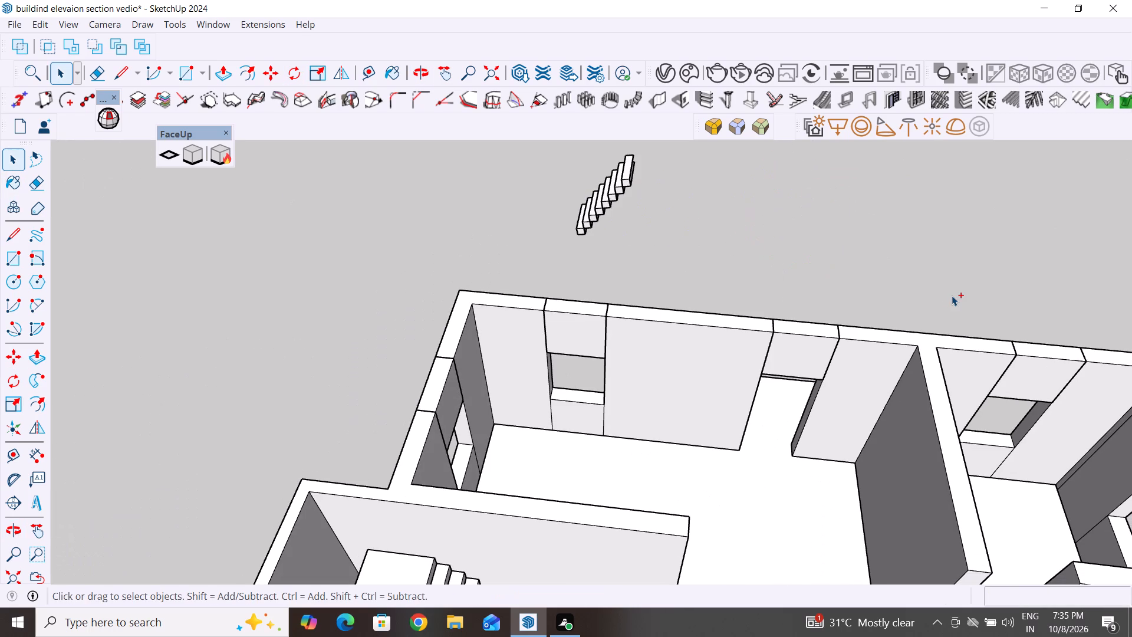
# Move the landing slab group down about 8" so its front upper edge meets the upper rear corner of the flight's top step.
pyautogui.moveTo(818, 240); pyautogui.dragTo(501, 260, button='middle')
pyautogui.moveTo(348, 463); pyautogui.dragTo(412, 449, button='middle')
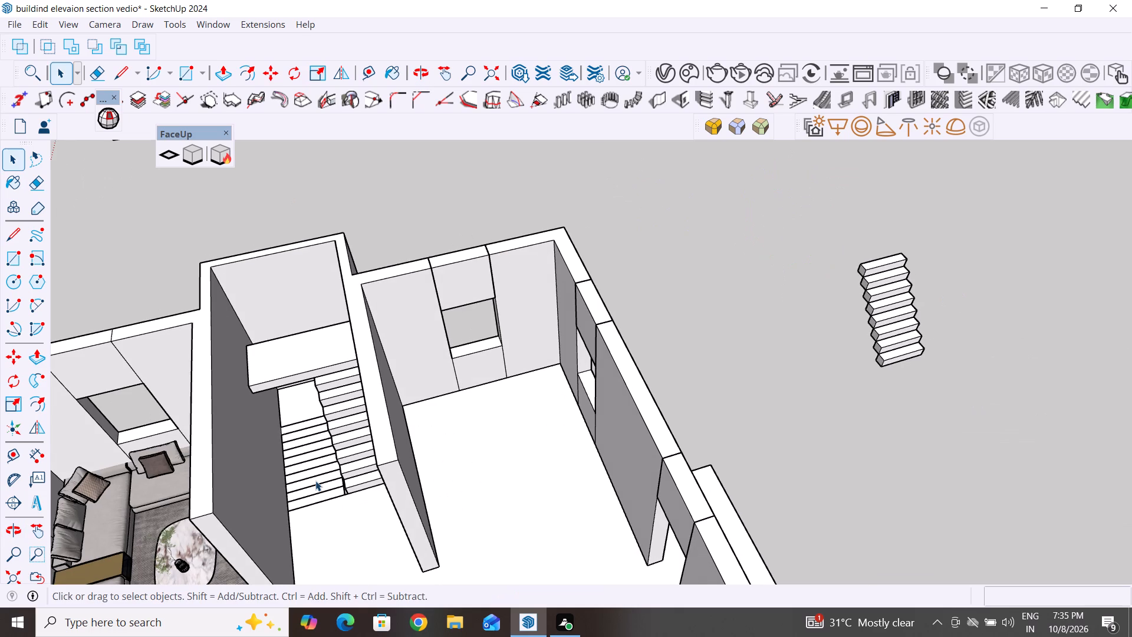
pyautogui.scroll(8, 287, 436)
pyautogui.click(282, 429)
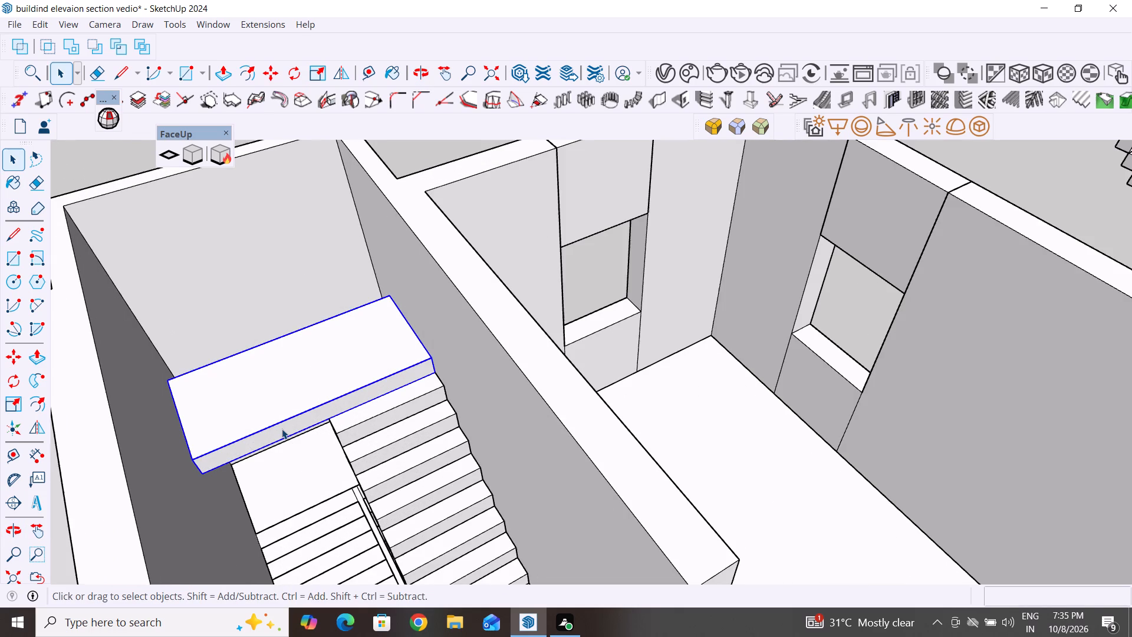
pyautogui.press('m')
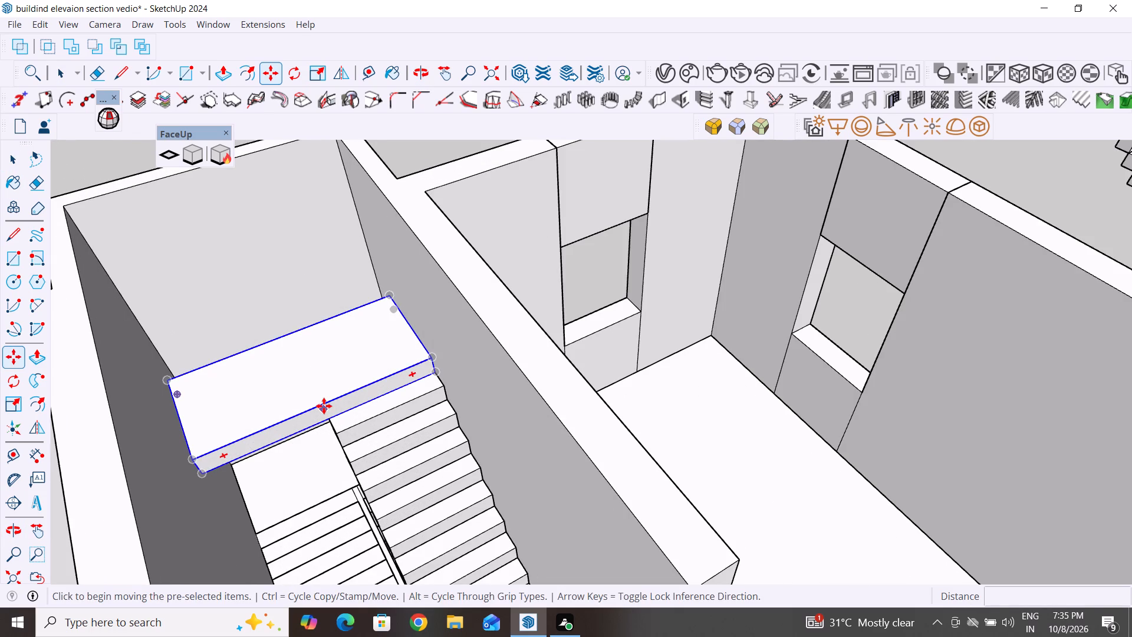
pyautogui.click(324, 406)
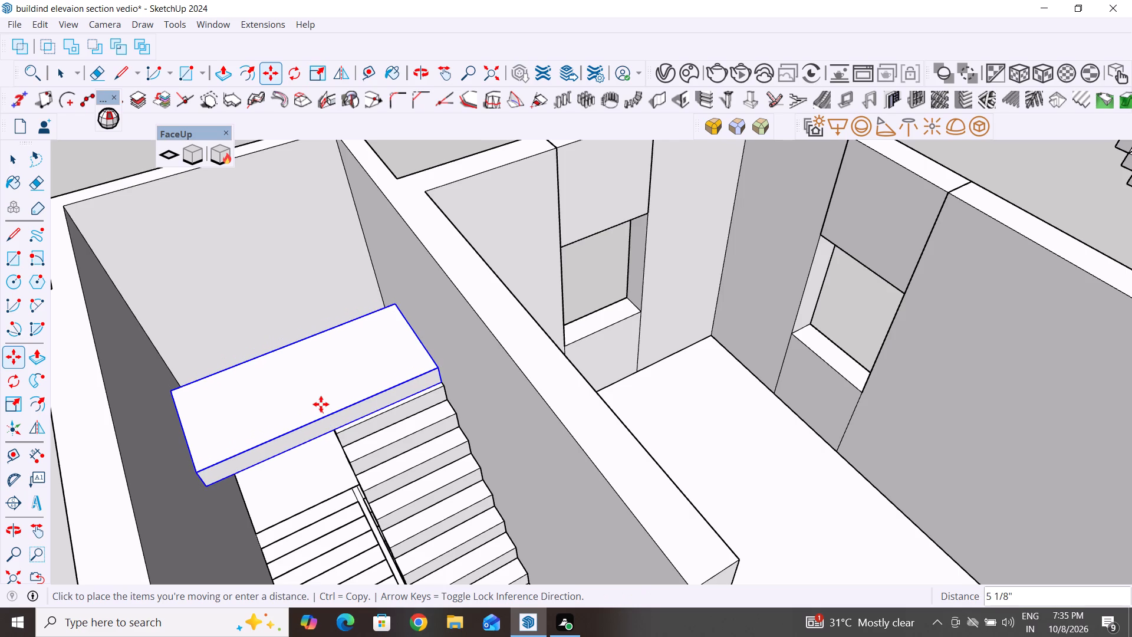
pyautogui.moveTo(321, 403); pyautogui.dragTo(315, 283, button='middle')
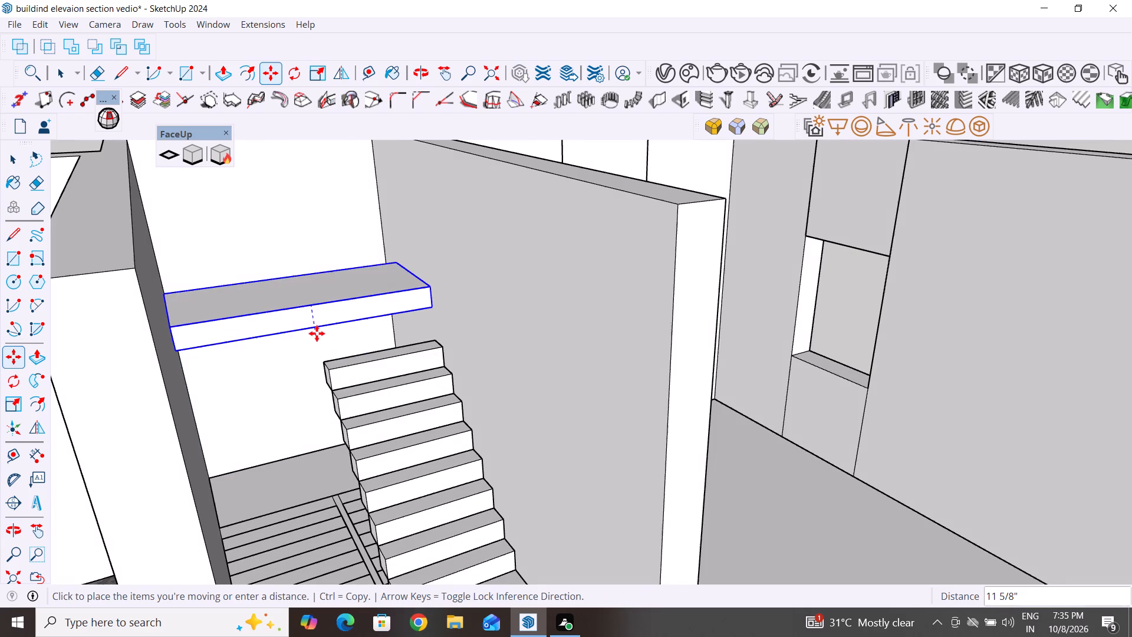
pyautogui.scroll(6, 326, 378)
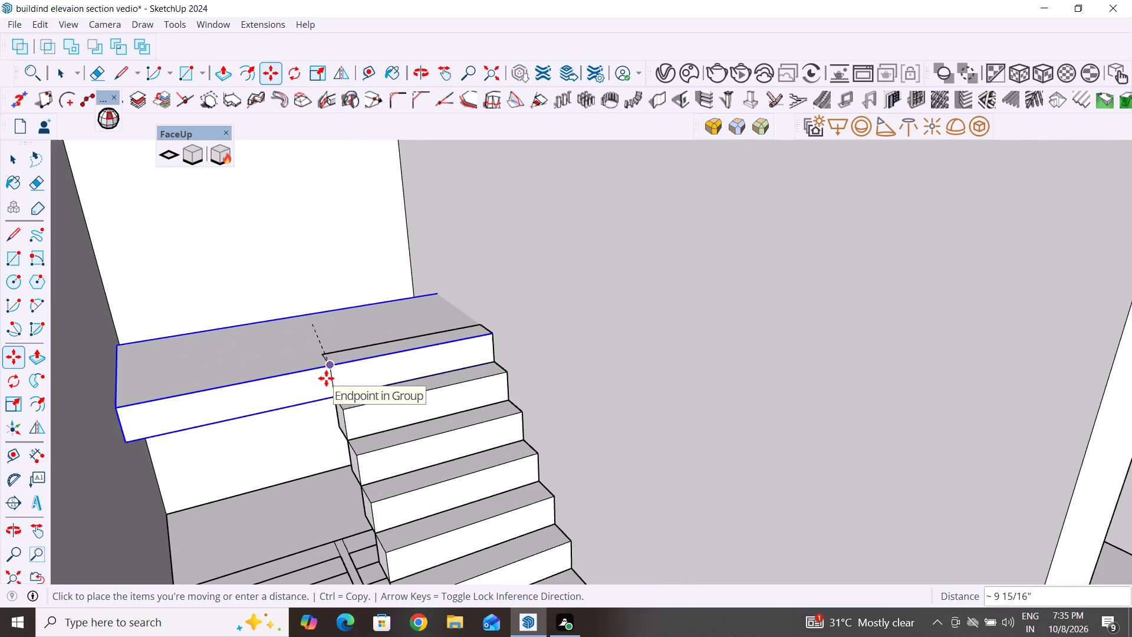
pyautogui.scroll(10, 326, 378)
pyautogui.moveTo(326, 378); pyautogui.dragTo(363, 386, button='middle')
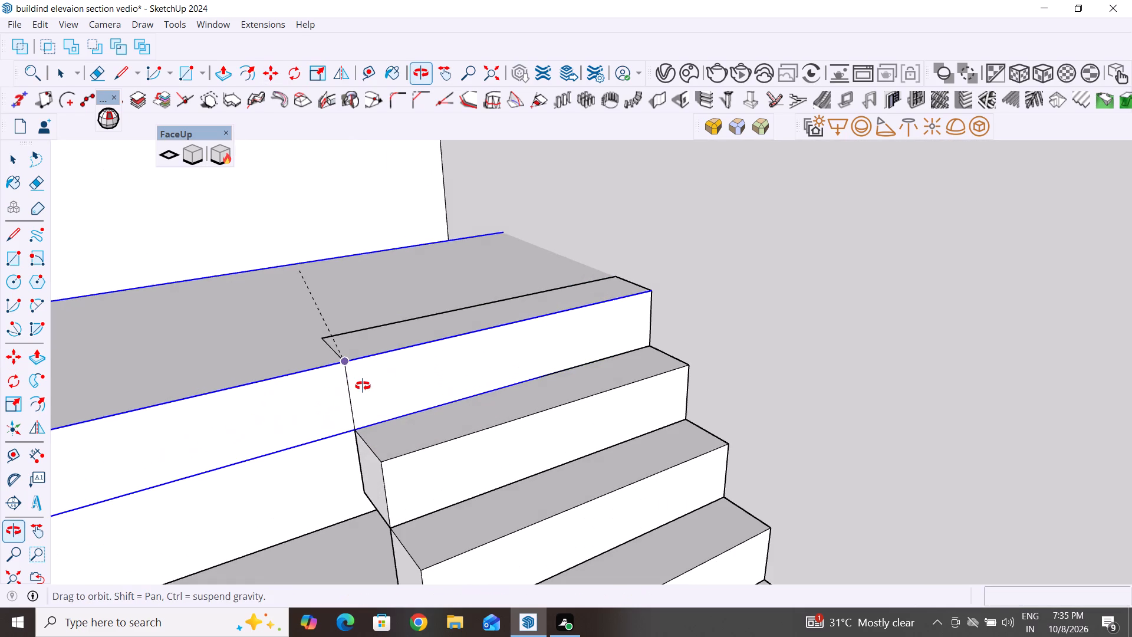
pyautogui.moveTo(363, 386); pyautogui.dragTo(425, 389, button='middle')
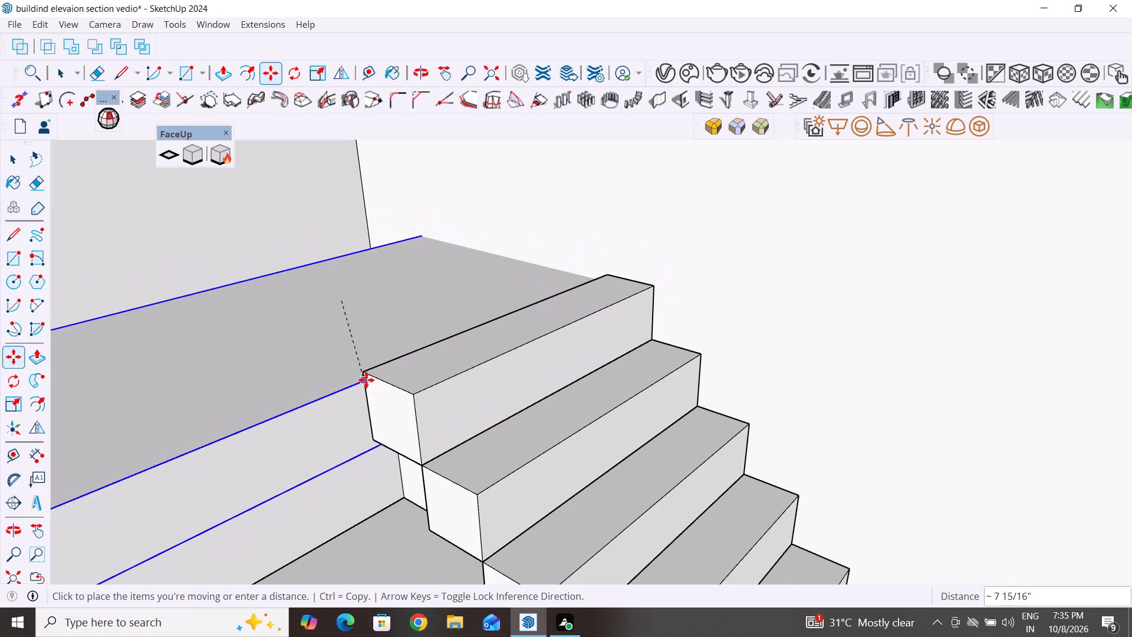
pyautogui.click(364, 373)
# Examine how the landing slab meets the top step and both flights in the stairwell.
pyautogui.scroll(-5, 528, 423)
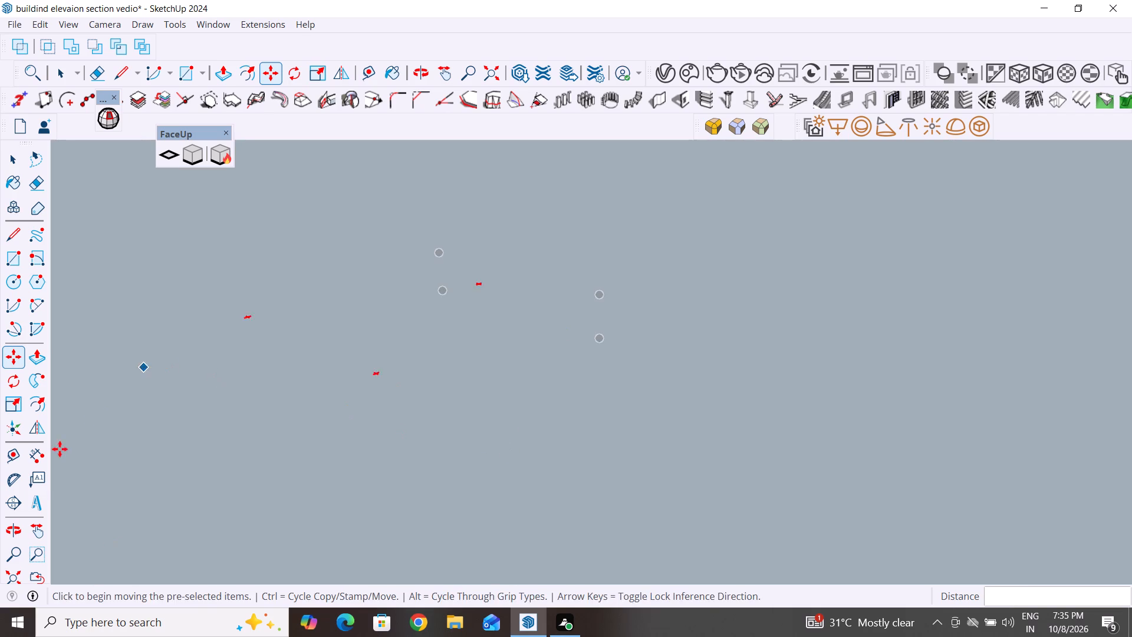
pyautogui.click(14, 576)
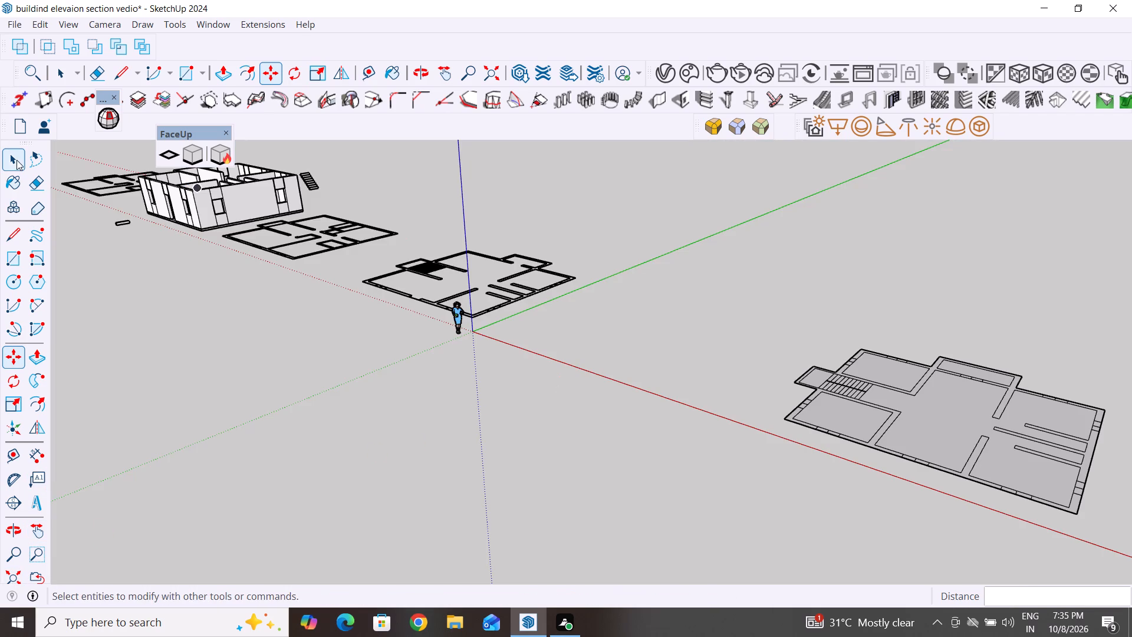
pyautogui.click(17, 160)
pyautogui.scroll(2, 356, 224)
pyautogui.moveTo(404, 251); pyautogui.dragTo(439, 460, button='middle')
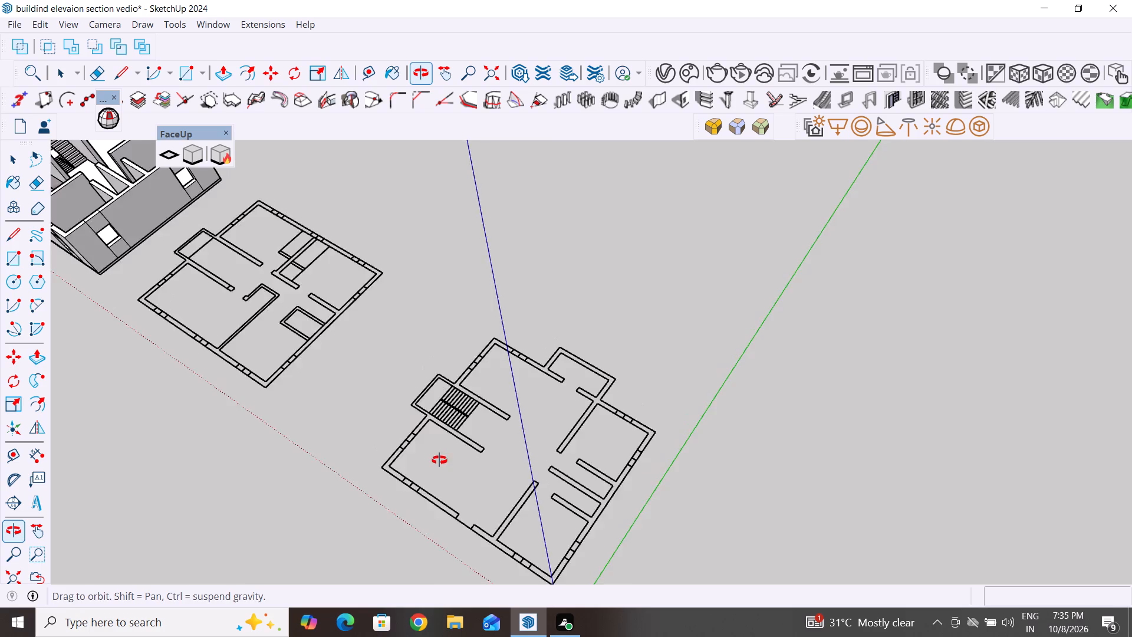
pyautogui.moveTo(439, 460); pyautogui.dragTo(440, 461, button='middle')
pyautogui.scroll(-11, 458, 402)
pyautogui.scroll(12, 374, 245)
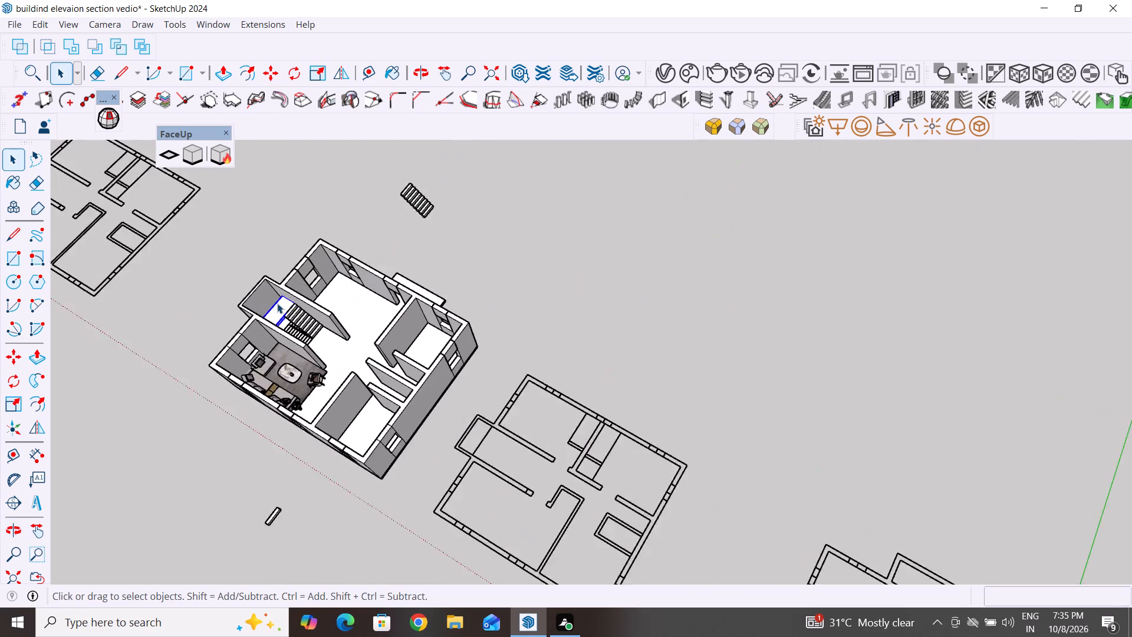
pyautogui.scroll(20, 277, 303)
pyautogui.moveTo(353, 360); pyautogui.dragTo(262, 277, button='middle')
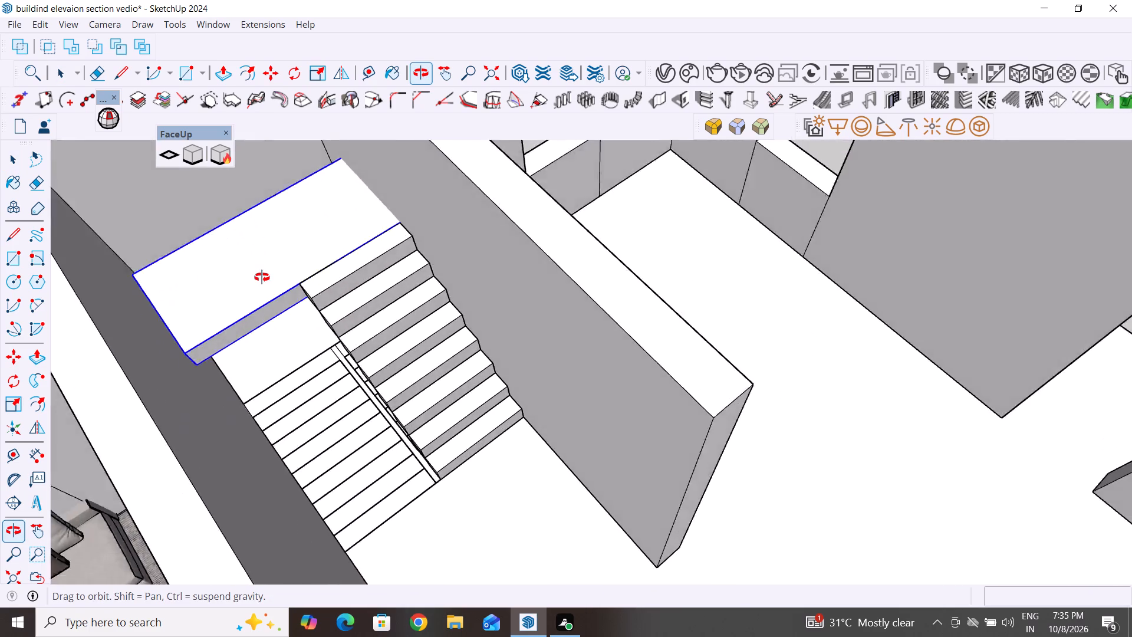
pyautogui.moveTo(262, 277); pyautogui.dragTo(262, 268, button='middle')
pyautogui.scroll(3, 354, 299)
pyautogui.moveTo(390, 307); pyautogui.dragTo(385, 273, button='middle')
pyautogui.scroll(1, 324, 269)
pyautogui.scroll(-4, 385, 273)
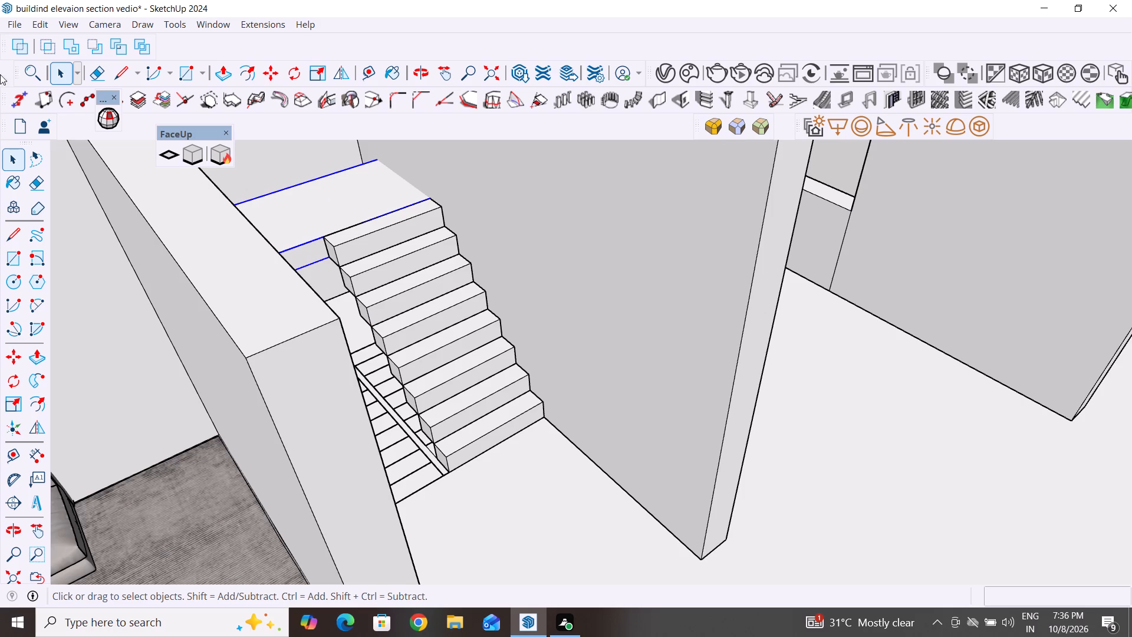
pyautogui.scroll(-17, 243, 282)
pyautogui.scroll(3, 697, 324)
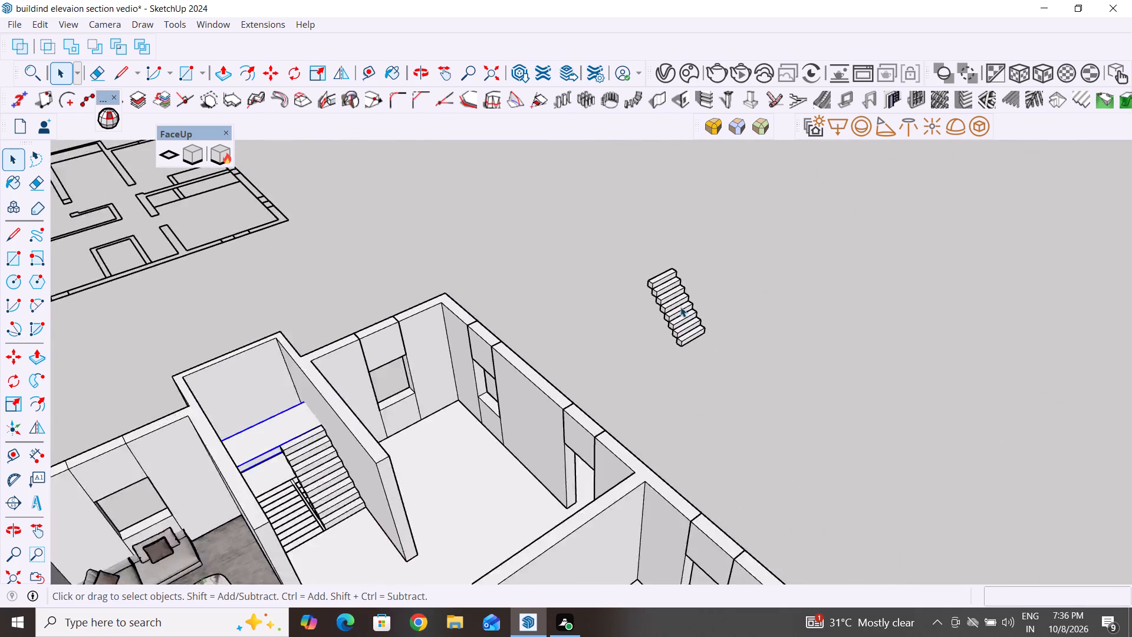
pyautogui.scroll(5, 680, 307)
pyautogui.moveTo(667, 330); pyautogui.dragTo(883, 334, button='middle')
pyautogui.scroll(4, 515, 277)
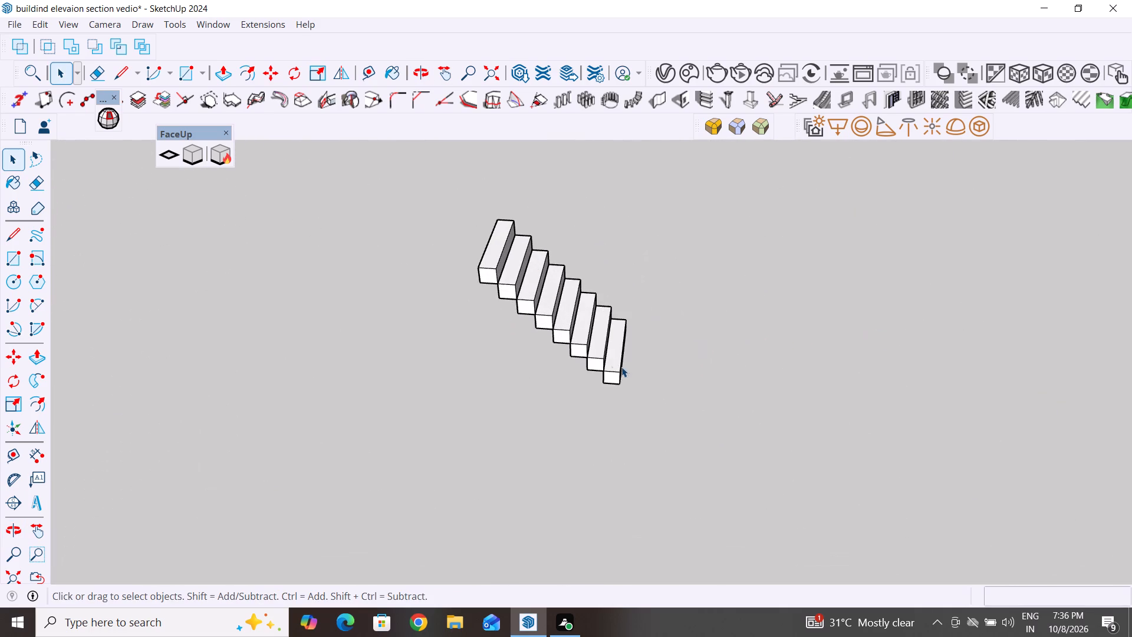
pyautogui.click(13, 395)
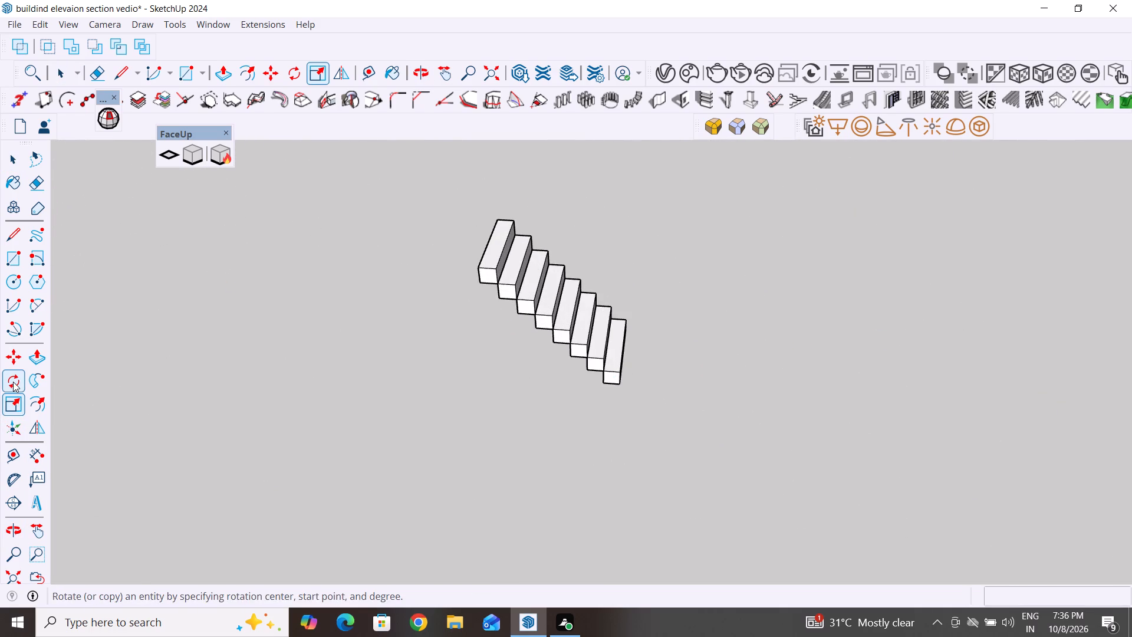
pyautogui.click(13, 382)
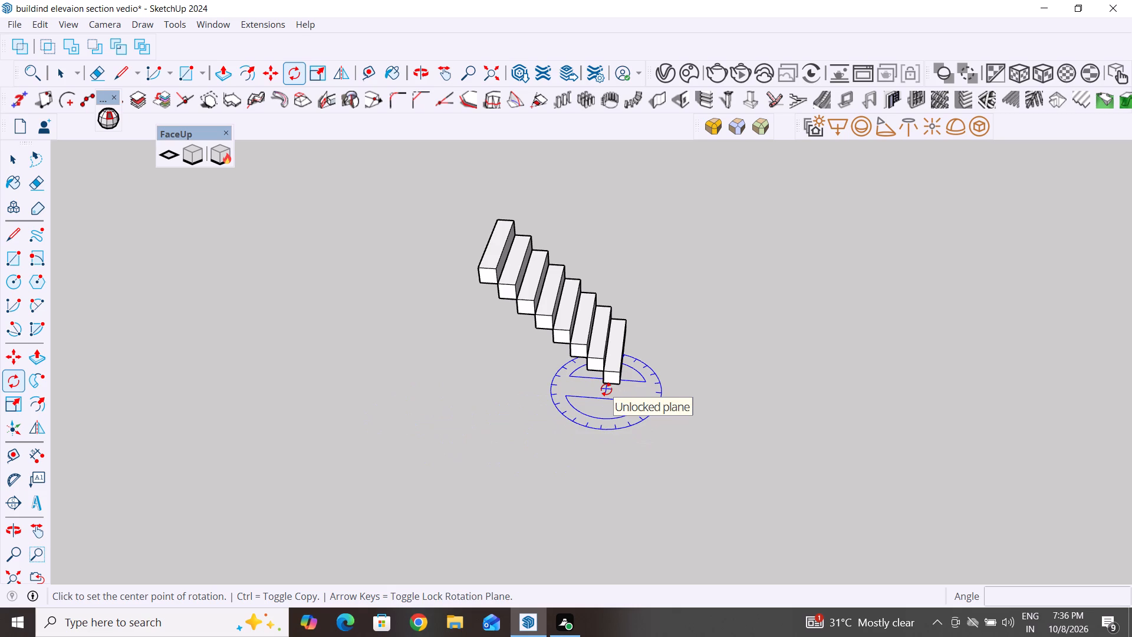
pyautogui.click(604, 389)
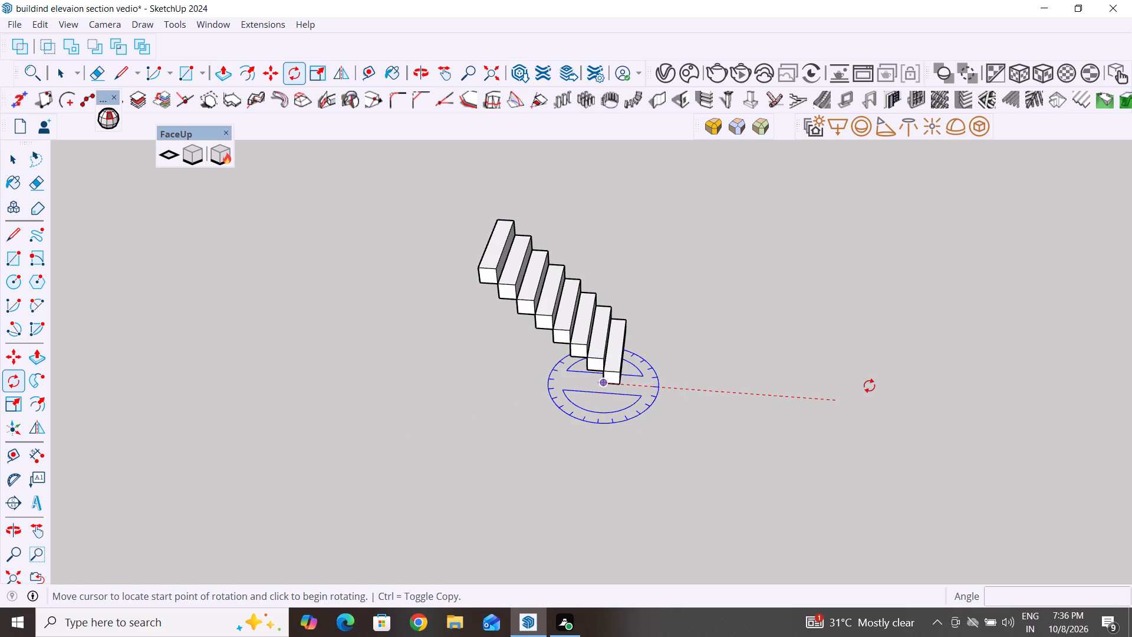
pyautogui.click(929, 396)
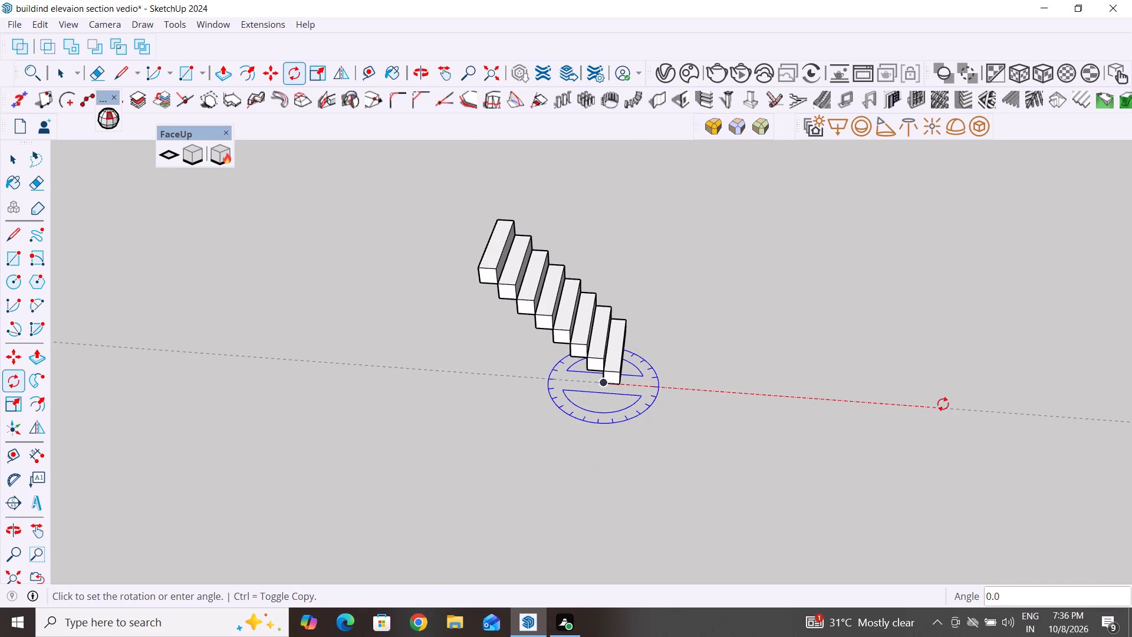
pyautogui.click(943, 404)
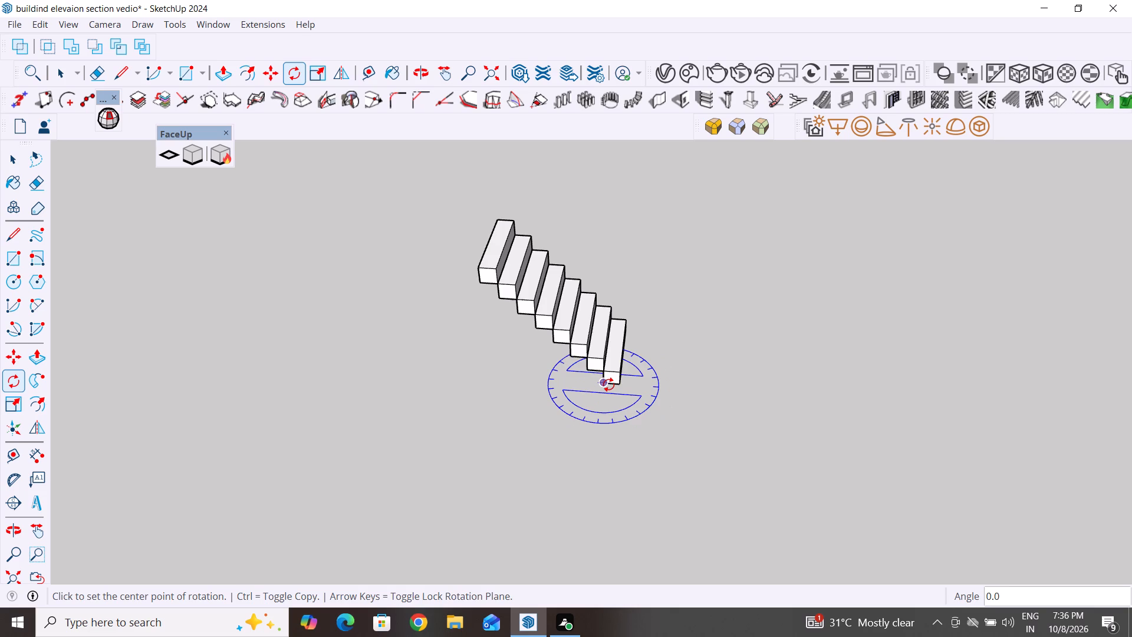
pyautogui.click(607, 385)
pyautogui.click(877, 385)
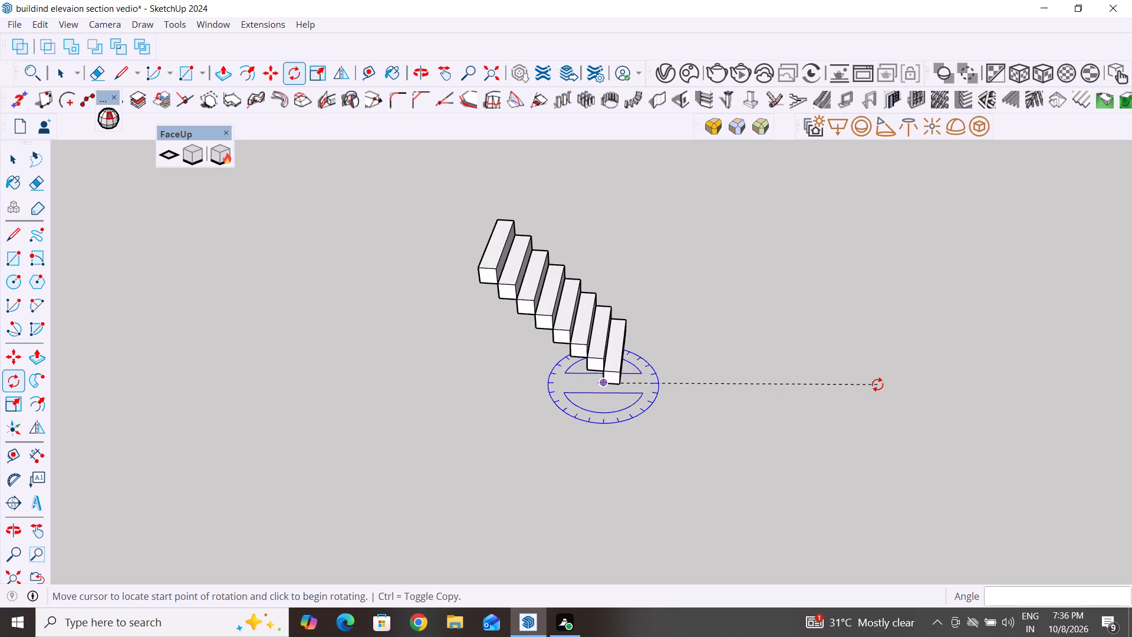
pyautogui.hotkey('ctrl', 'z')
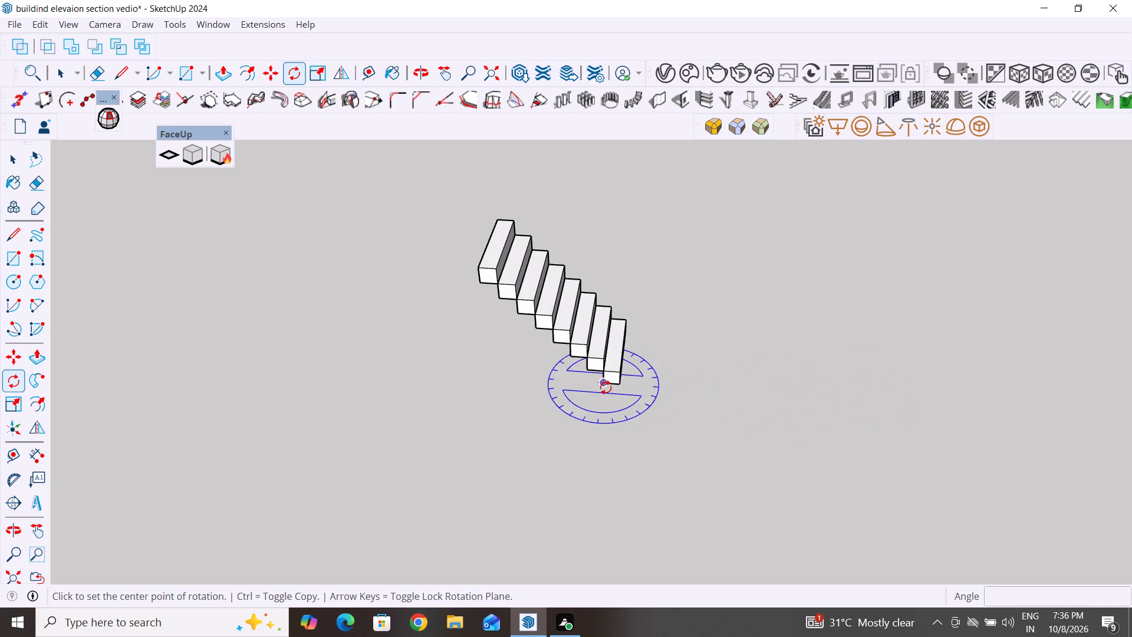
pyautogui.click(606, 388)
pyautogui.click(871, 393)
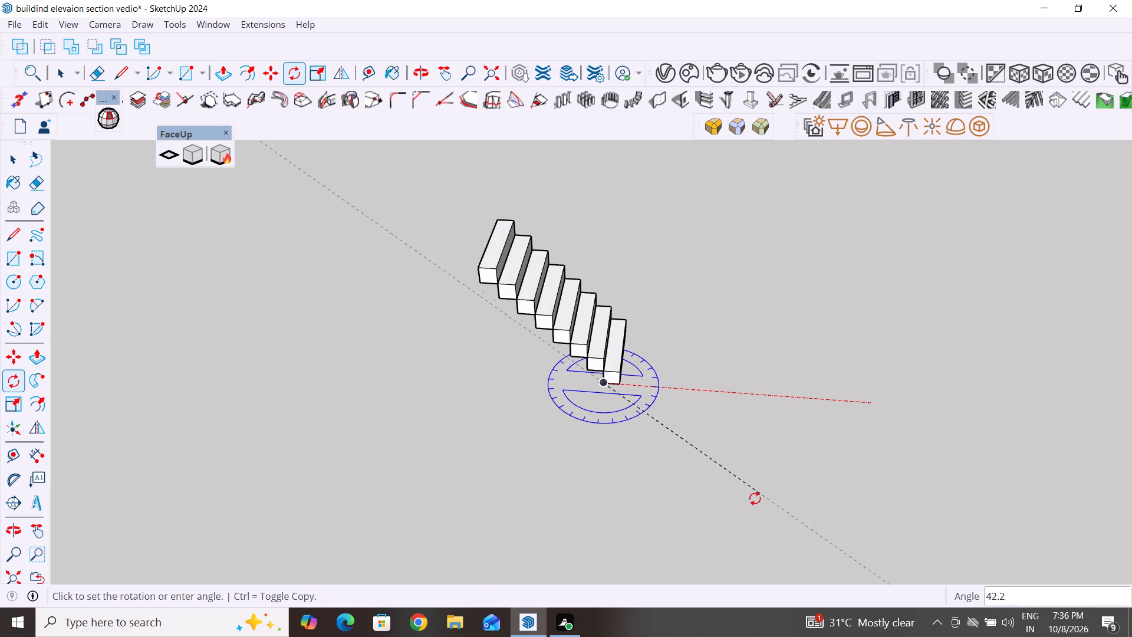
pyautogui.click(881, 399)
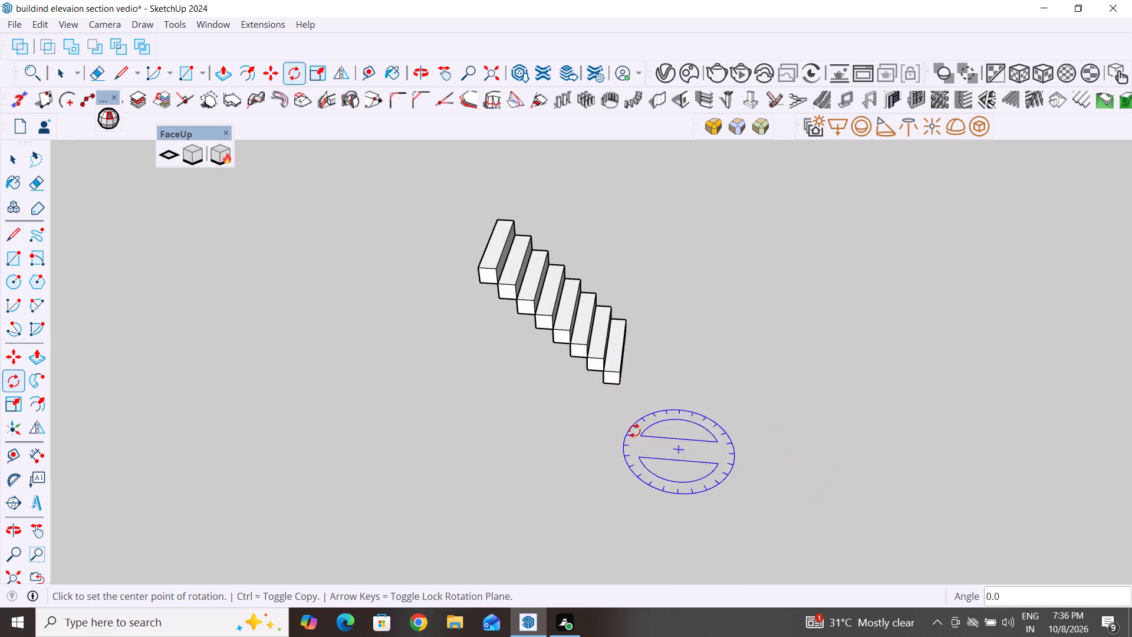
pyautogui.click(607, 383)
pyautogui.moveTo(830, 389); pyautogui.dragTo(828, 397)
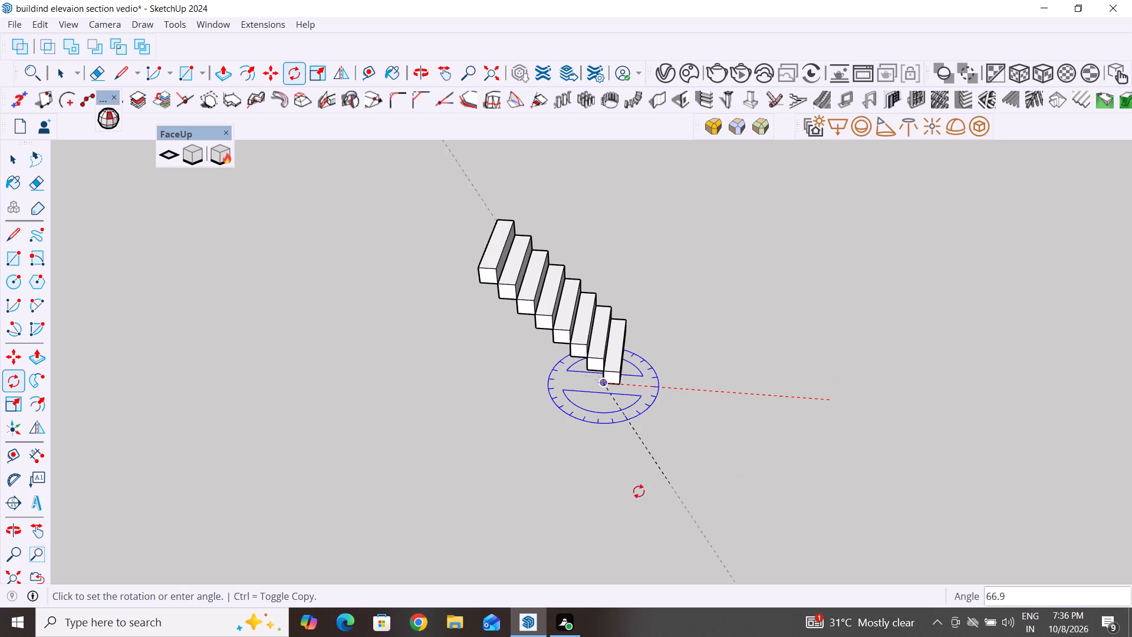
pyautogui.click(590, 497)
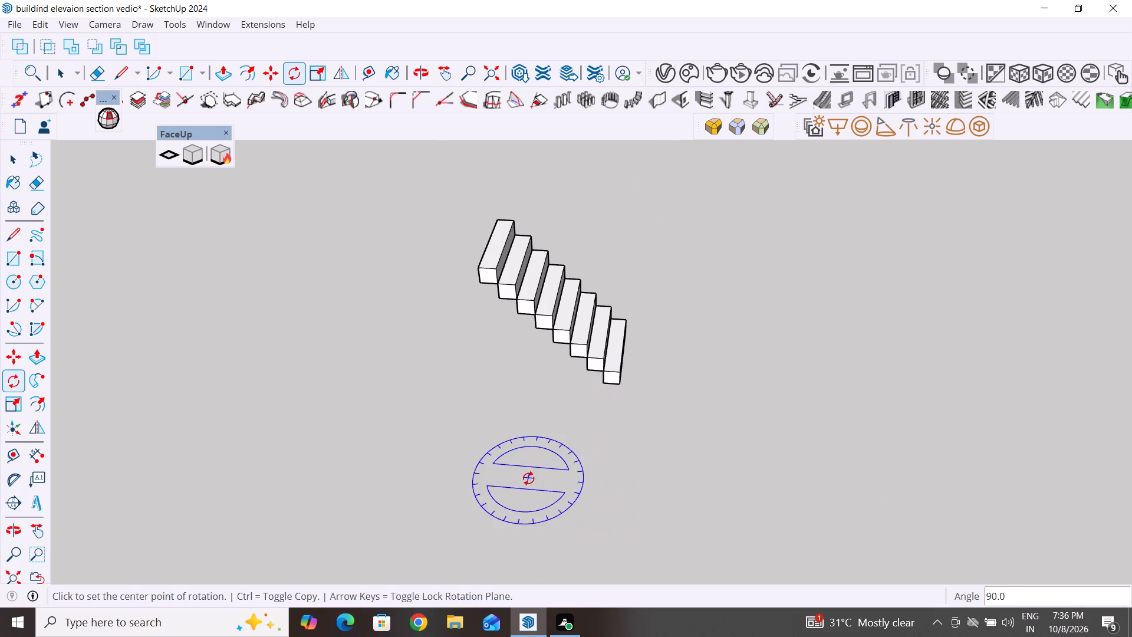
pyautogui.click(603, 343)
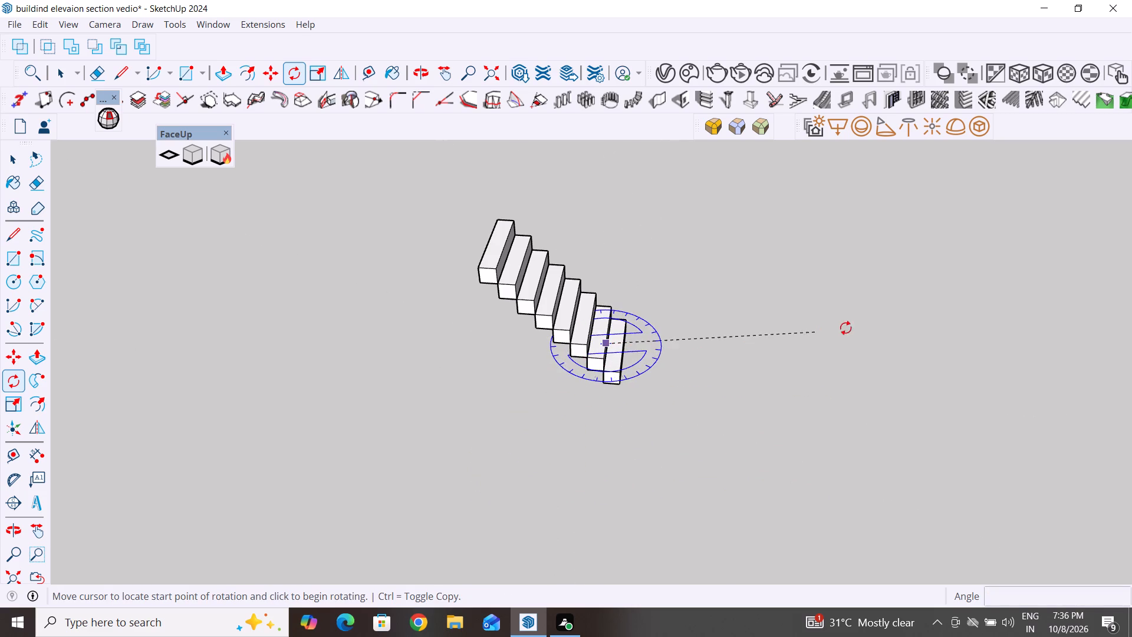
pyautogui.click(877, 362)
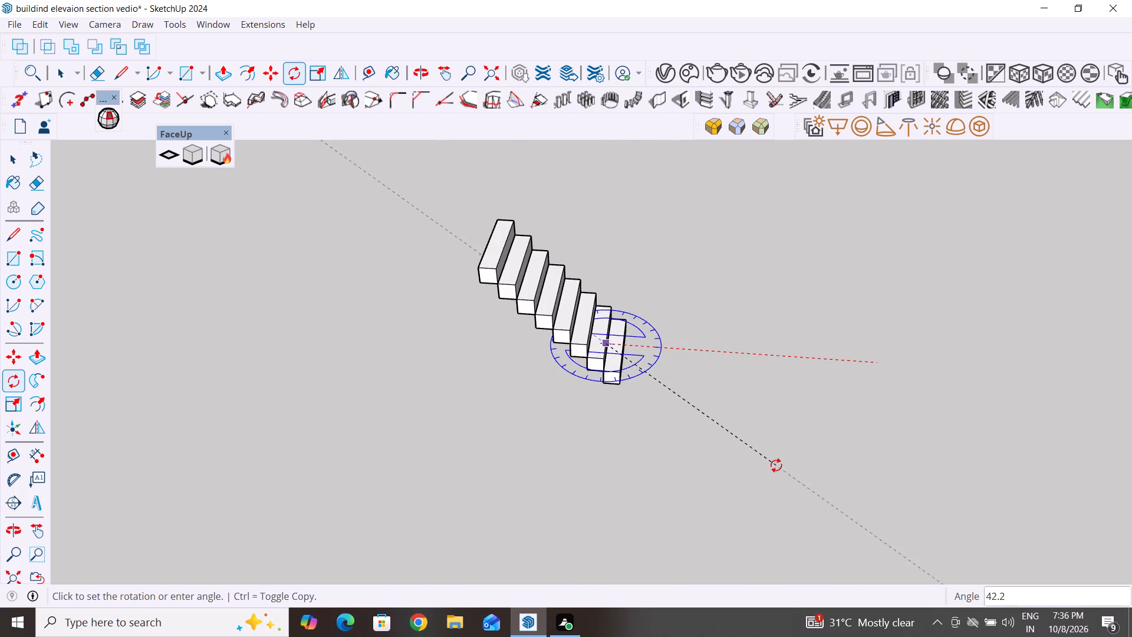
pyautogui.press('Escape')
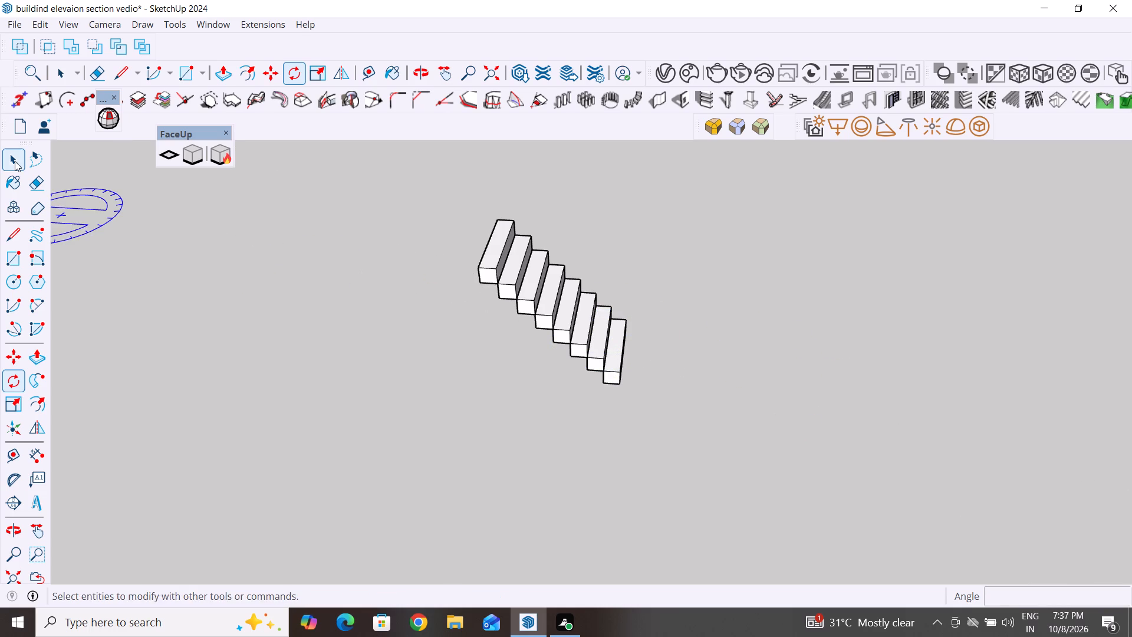
# Rotate the copied flight group outside the house about 165° in the horizontal plane, around a point on its lowest step.
pyautogui.click(15, 161)
pyautogui.moveTo(700, 235); pyautogui.dragTo(435, 458)
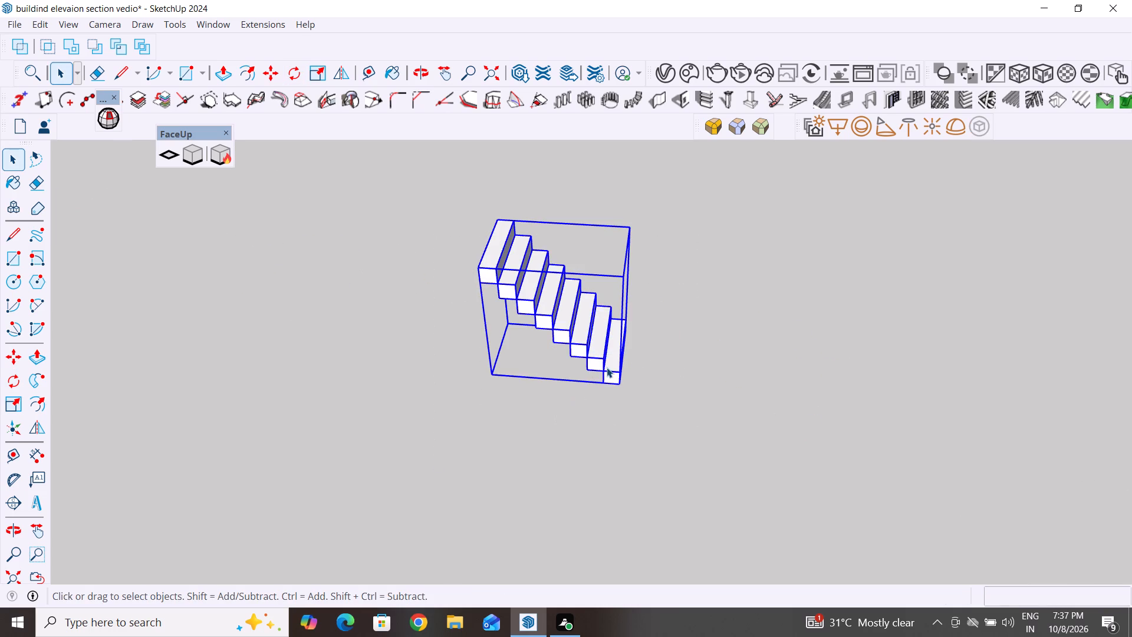
pyautogui.click(11, 382)
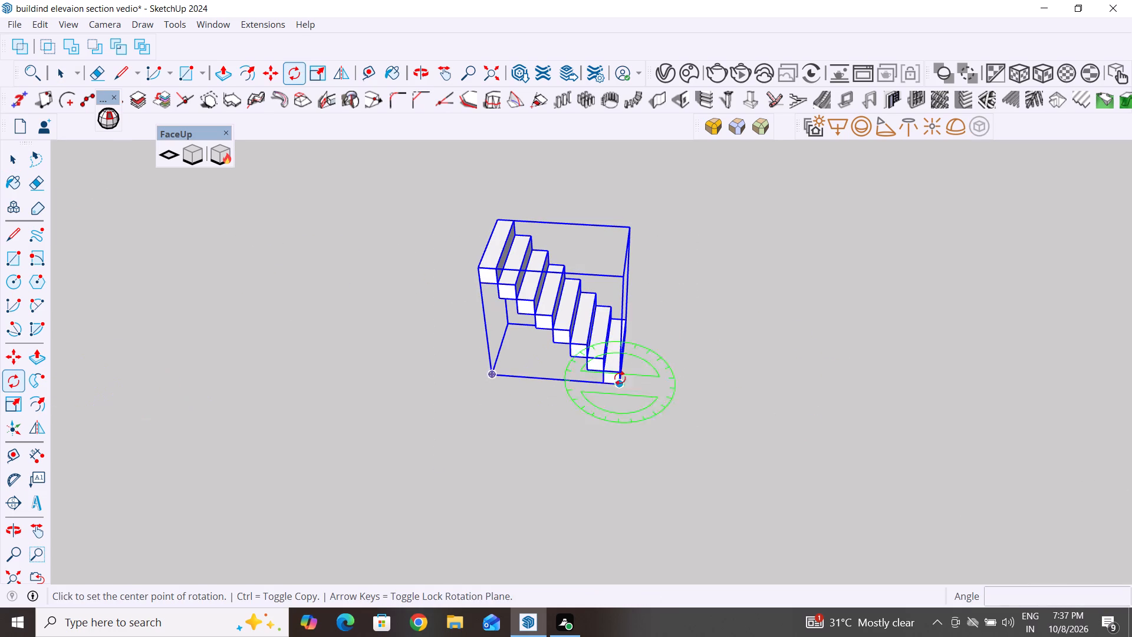
pyautogui.scroll(5, 614, 384)
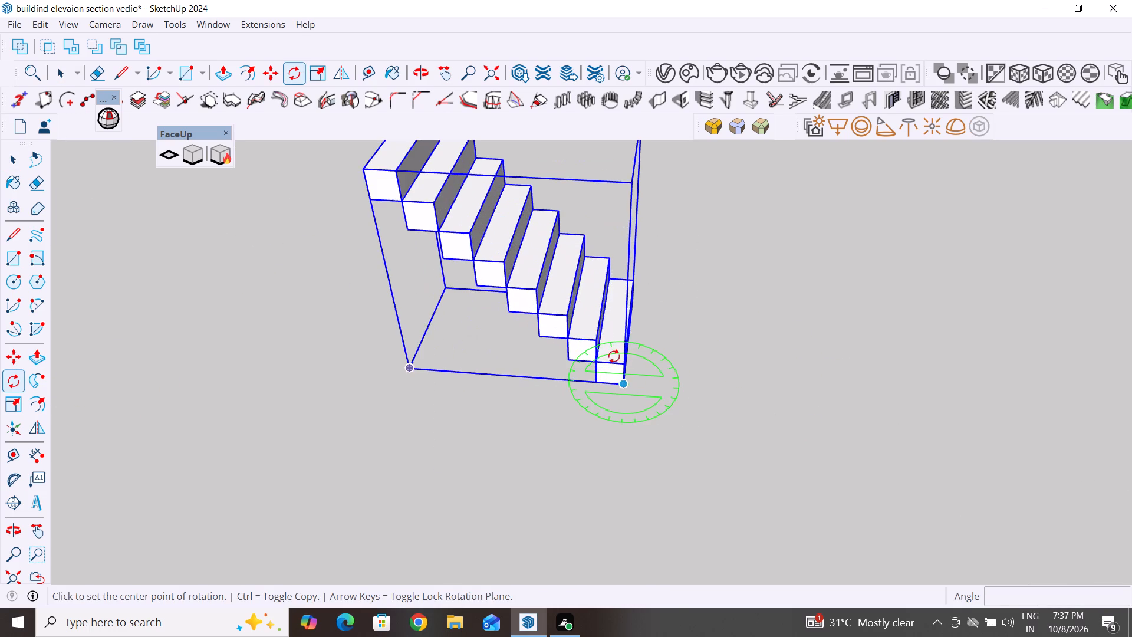
pyautogui.click(603, 304)
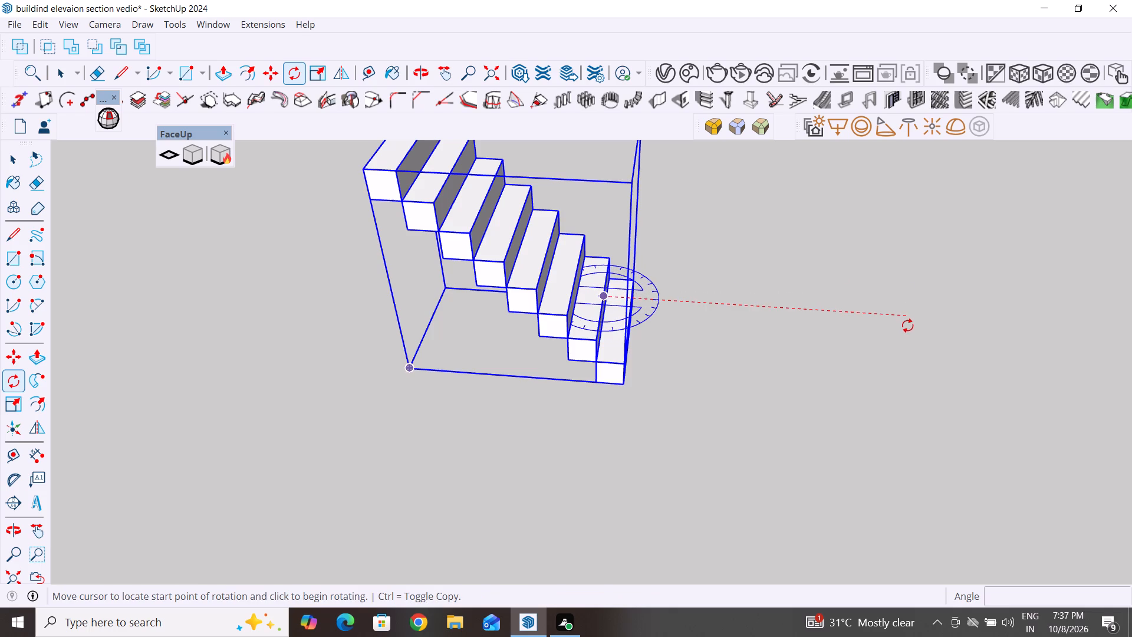
pyautogui.click(909, 329)
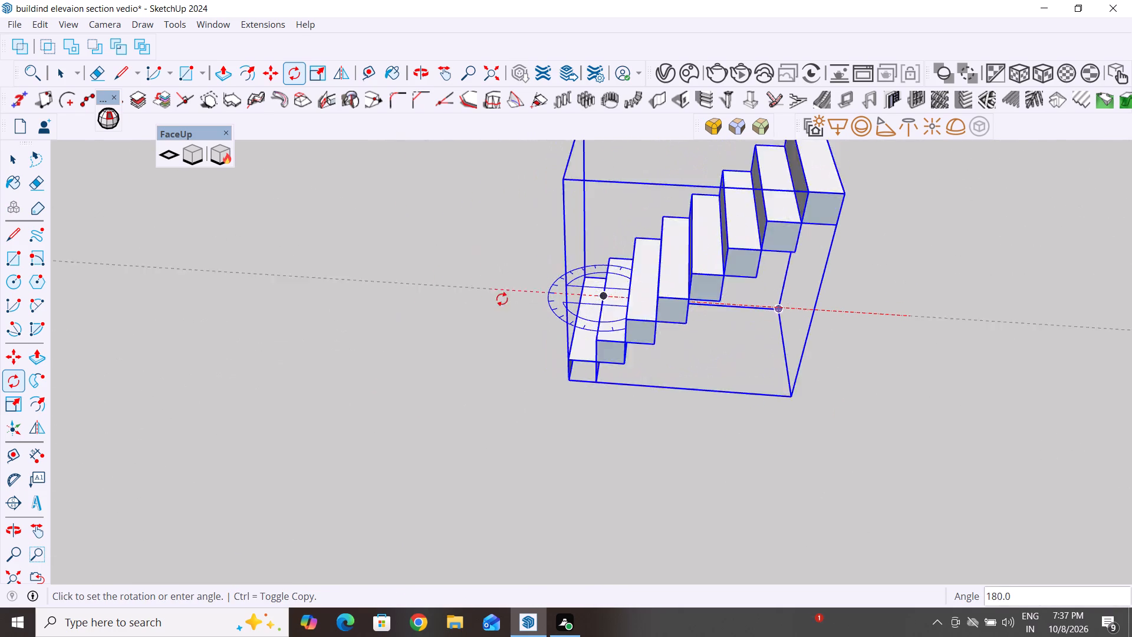
pyautogui.click(509, 303)
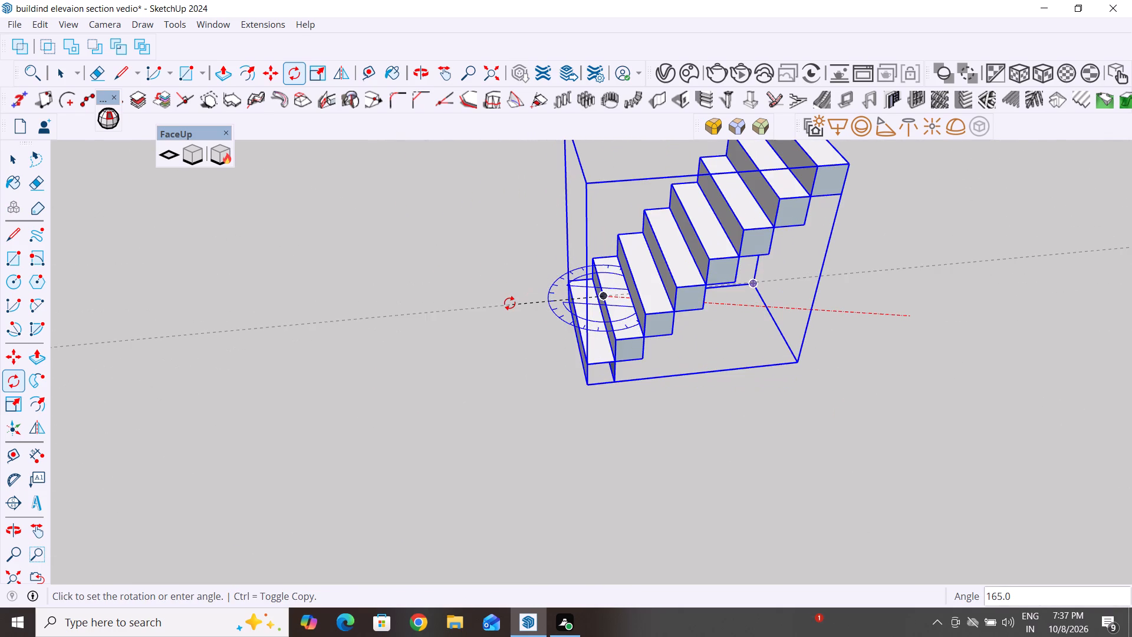
pyautogui.click(11, 159)
pyautogui.click(327, 399)
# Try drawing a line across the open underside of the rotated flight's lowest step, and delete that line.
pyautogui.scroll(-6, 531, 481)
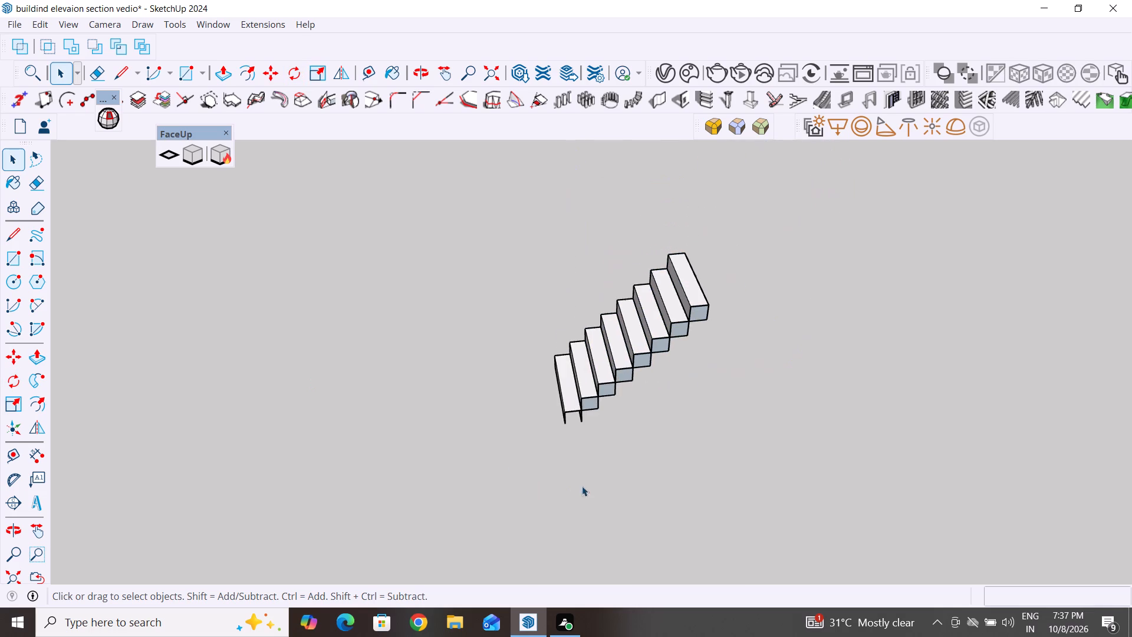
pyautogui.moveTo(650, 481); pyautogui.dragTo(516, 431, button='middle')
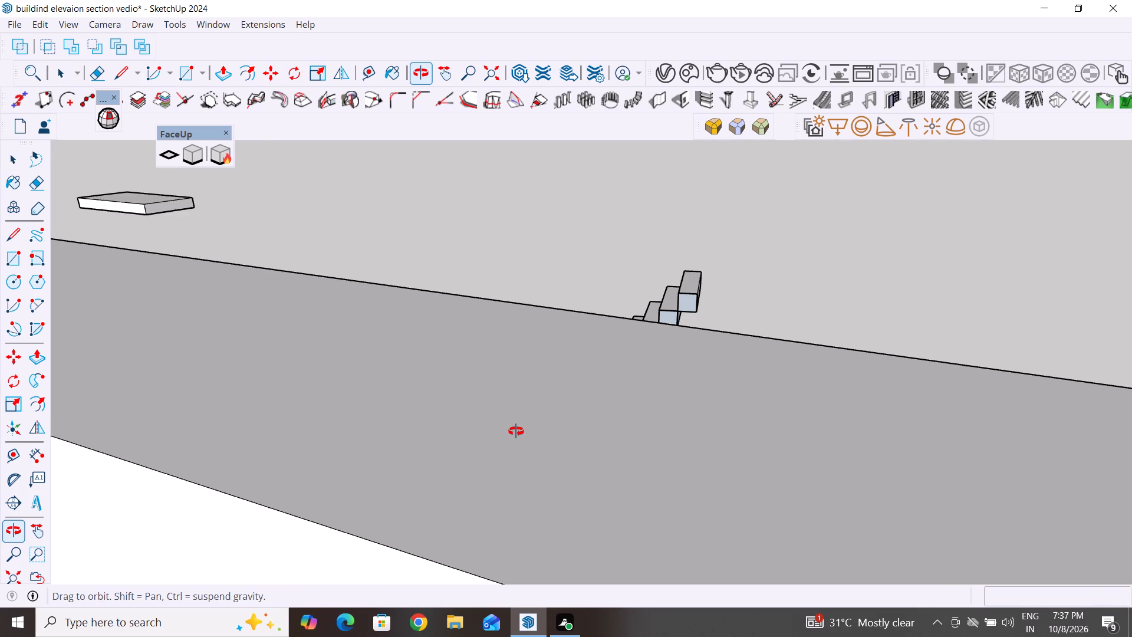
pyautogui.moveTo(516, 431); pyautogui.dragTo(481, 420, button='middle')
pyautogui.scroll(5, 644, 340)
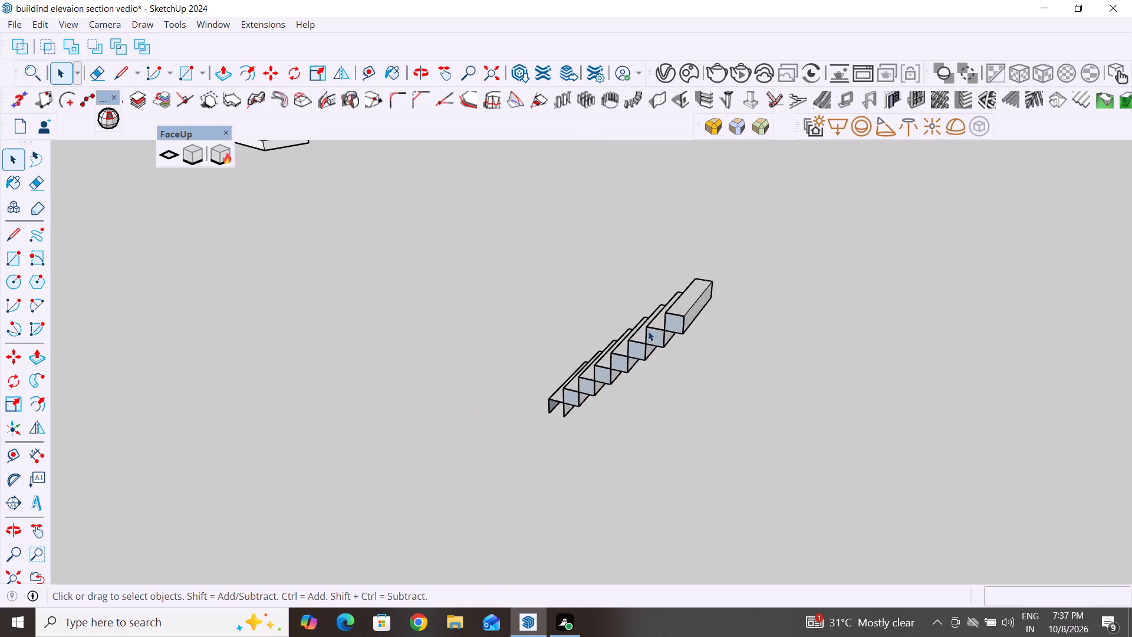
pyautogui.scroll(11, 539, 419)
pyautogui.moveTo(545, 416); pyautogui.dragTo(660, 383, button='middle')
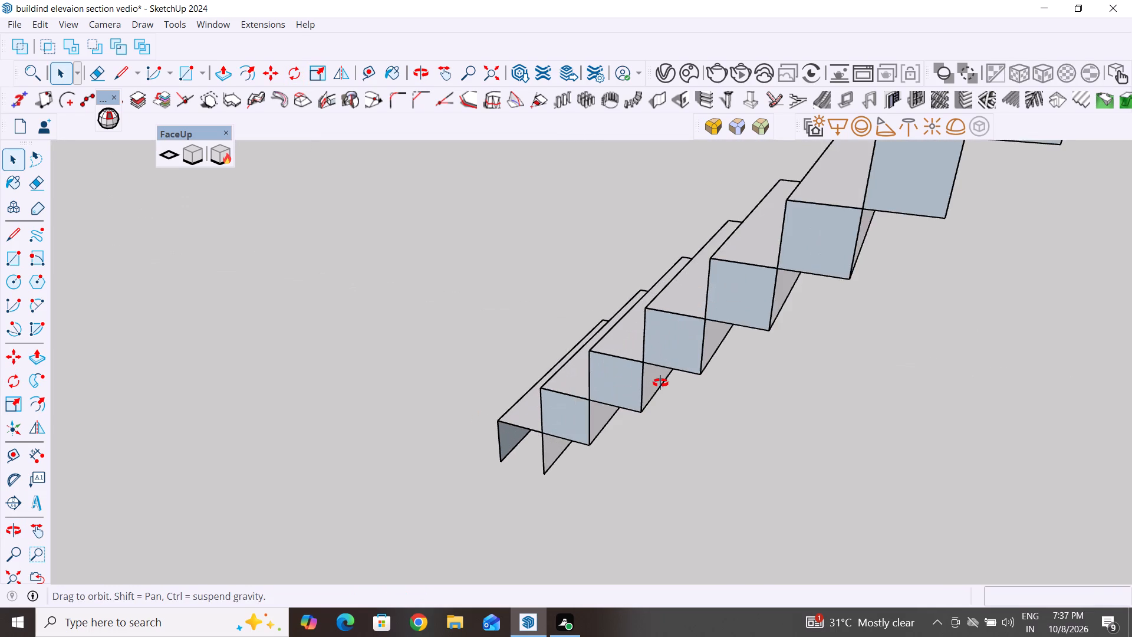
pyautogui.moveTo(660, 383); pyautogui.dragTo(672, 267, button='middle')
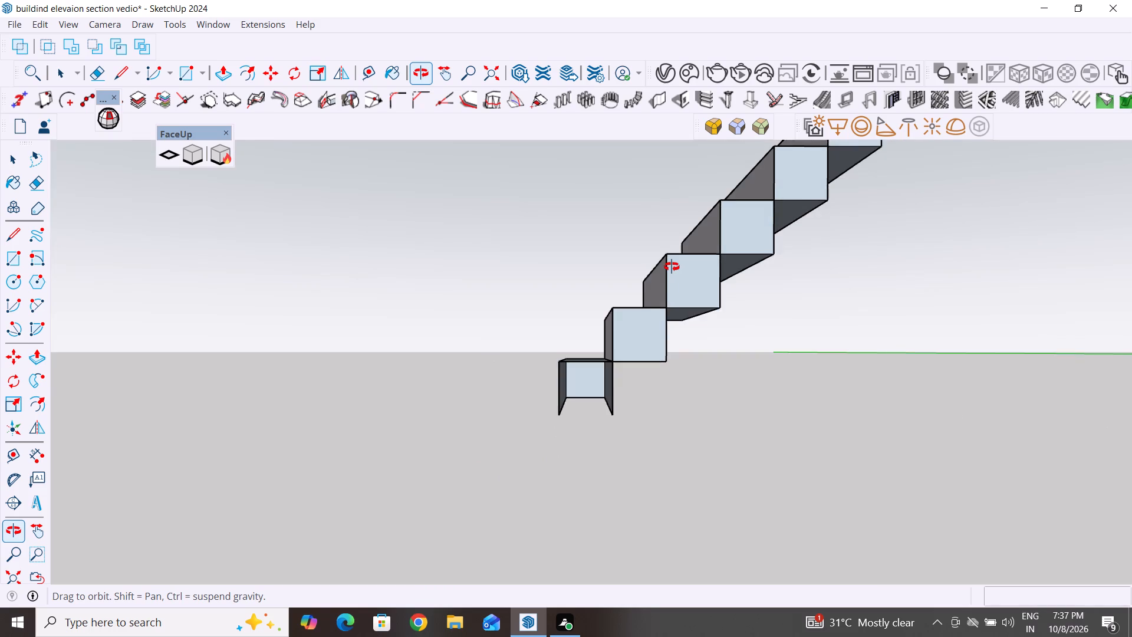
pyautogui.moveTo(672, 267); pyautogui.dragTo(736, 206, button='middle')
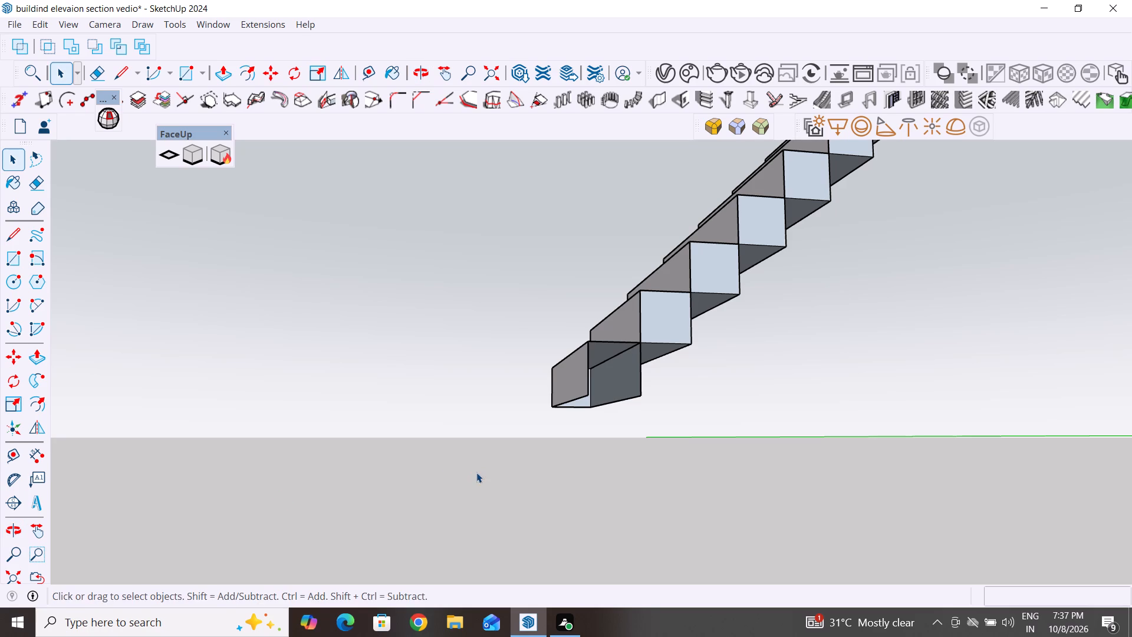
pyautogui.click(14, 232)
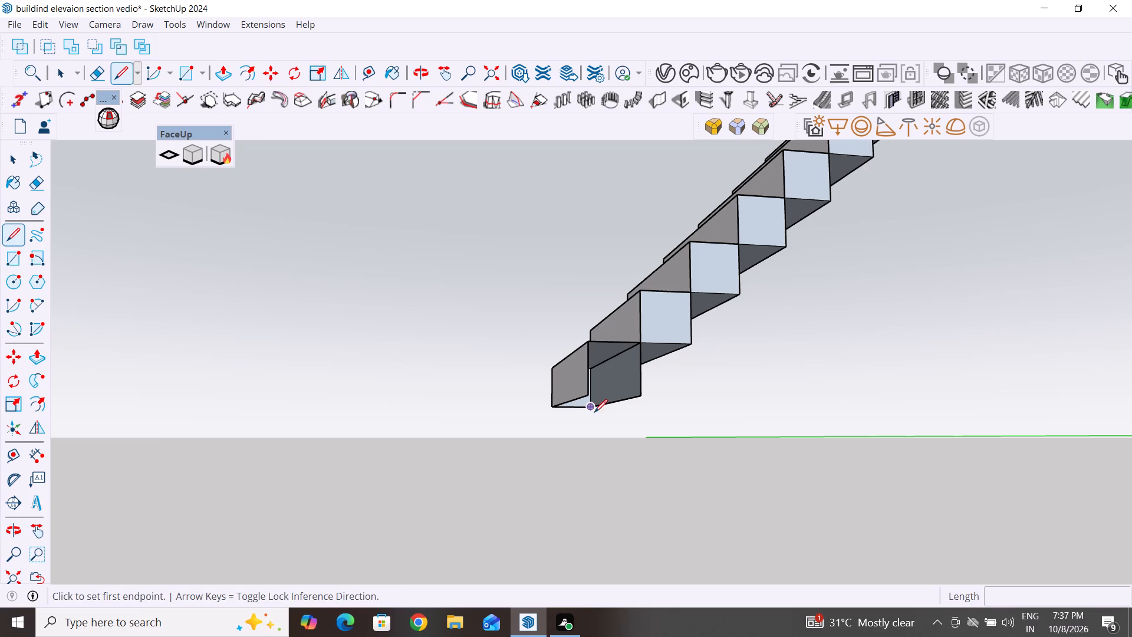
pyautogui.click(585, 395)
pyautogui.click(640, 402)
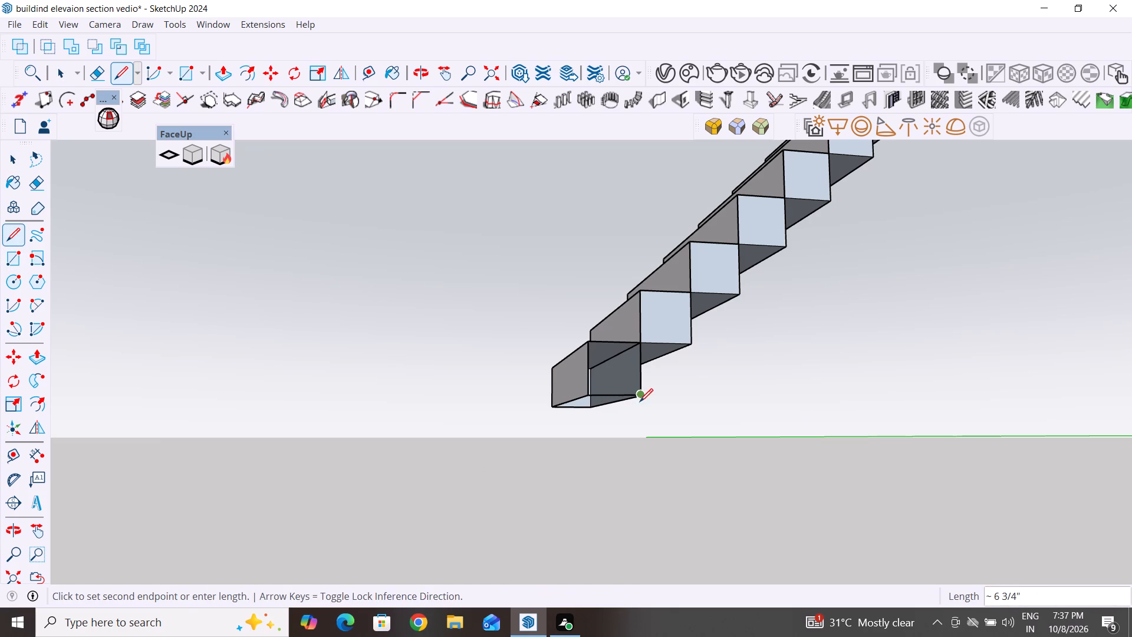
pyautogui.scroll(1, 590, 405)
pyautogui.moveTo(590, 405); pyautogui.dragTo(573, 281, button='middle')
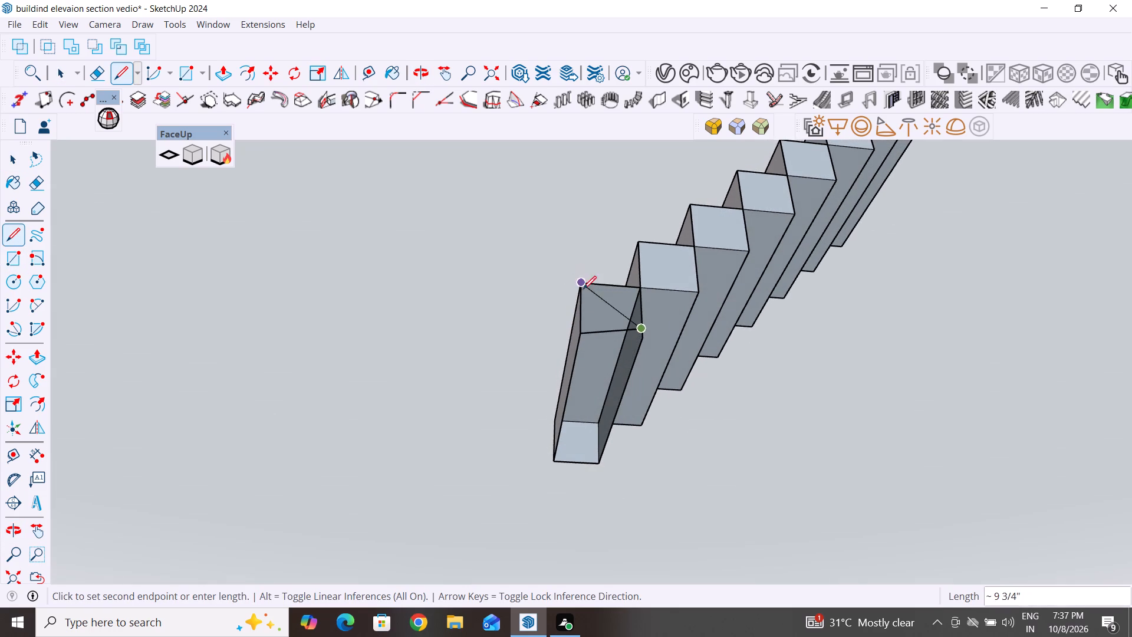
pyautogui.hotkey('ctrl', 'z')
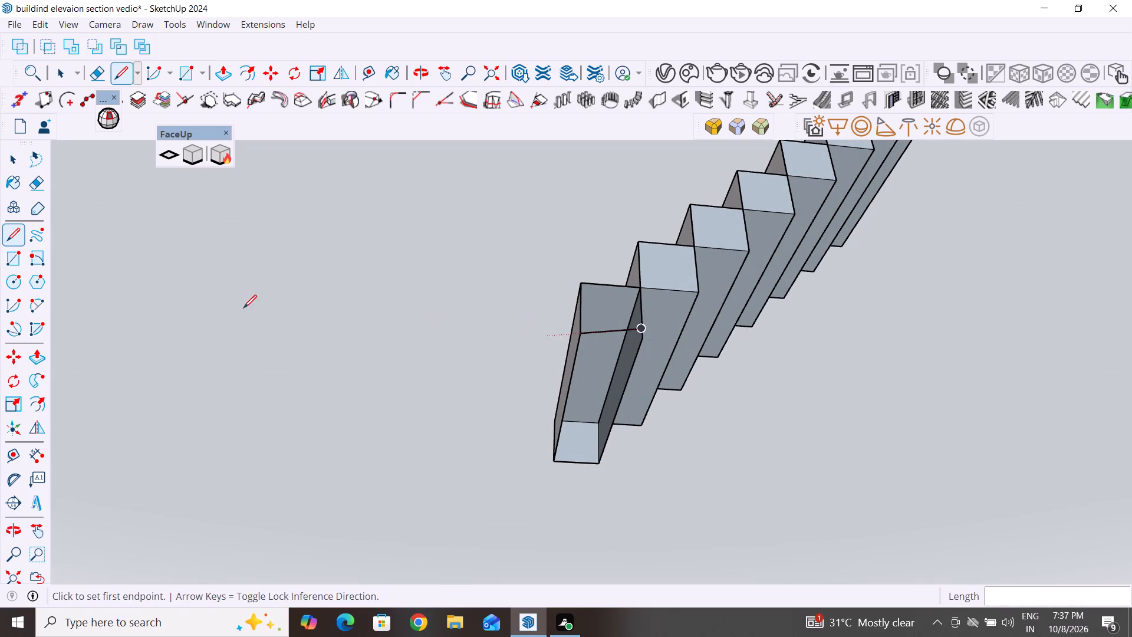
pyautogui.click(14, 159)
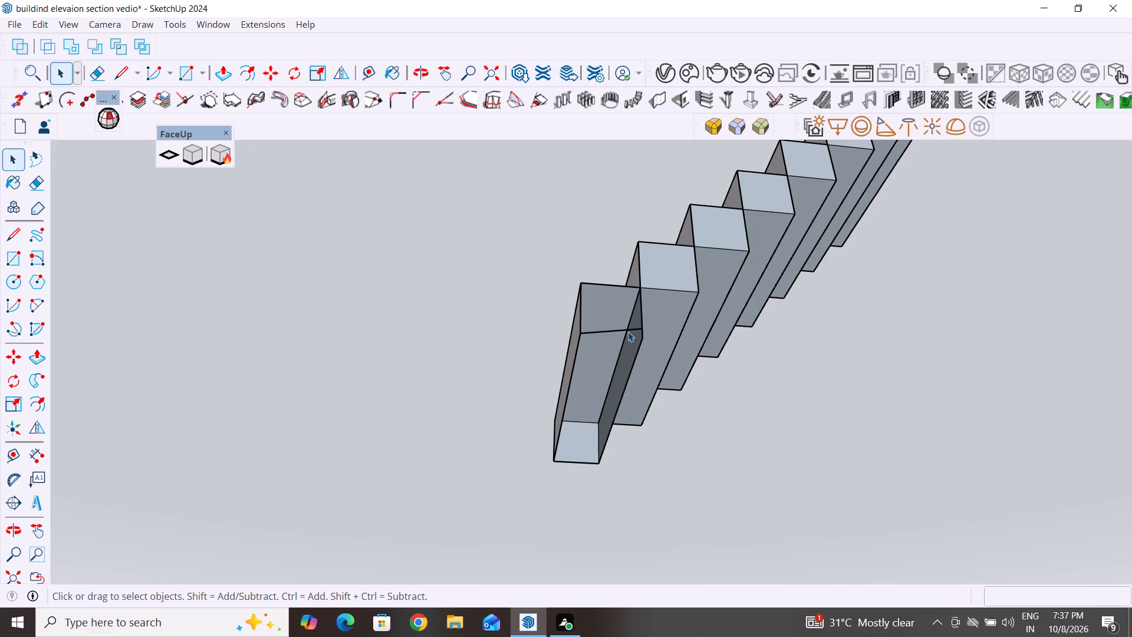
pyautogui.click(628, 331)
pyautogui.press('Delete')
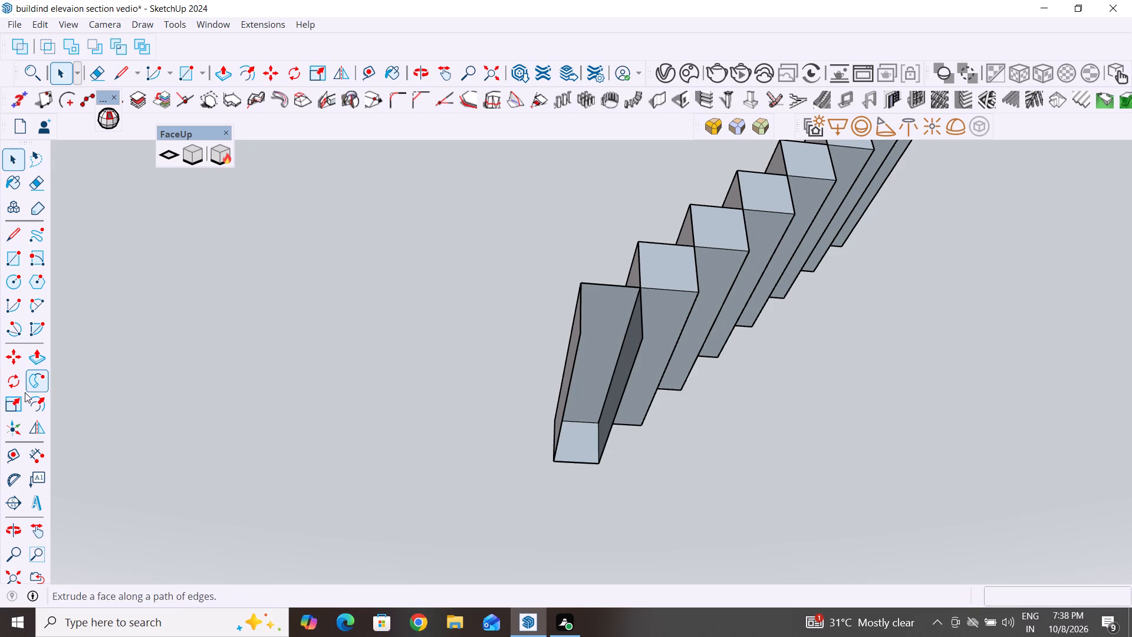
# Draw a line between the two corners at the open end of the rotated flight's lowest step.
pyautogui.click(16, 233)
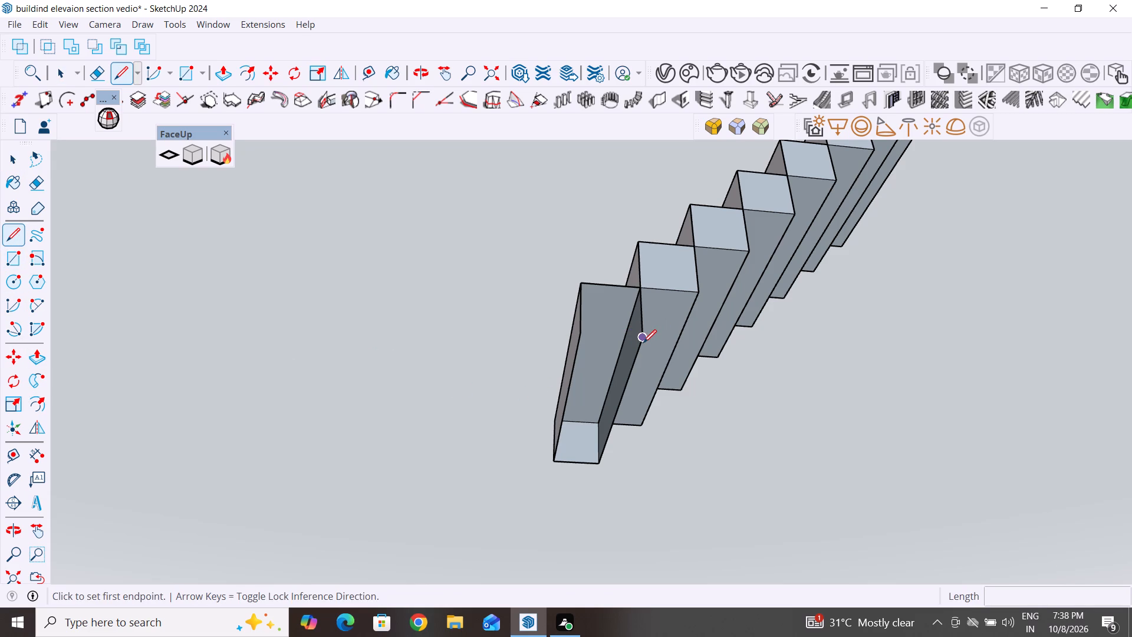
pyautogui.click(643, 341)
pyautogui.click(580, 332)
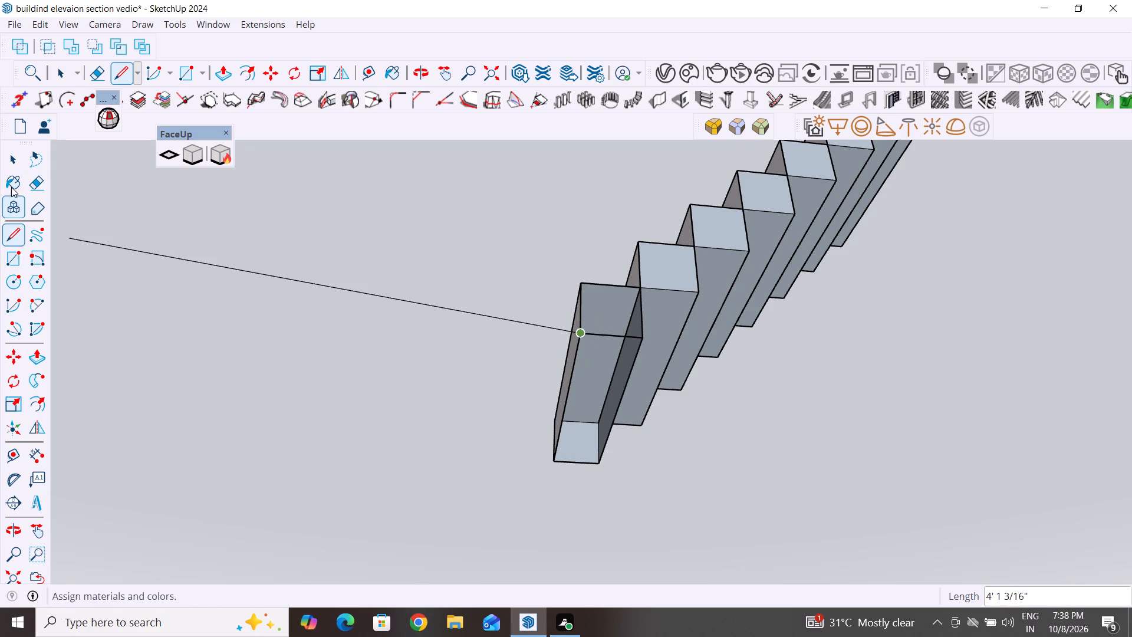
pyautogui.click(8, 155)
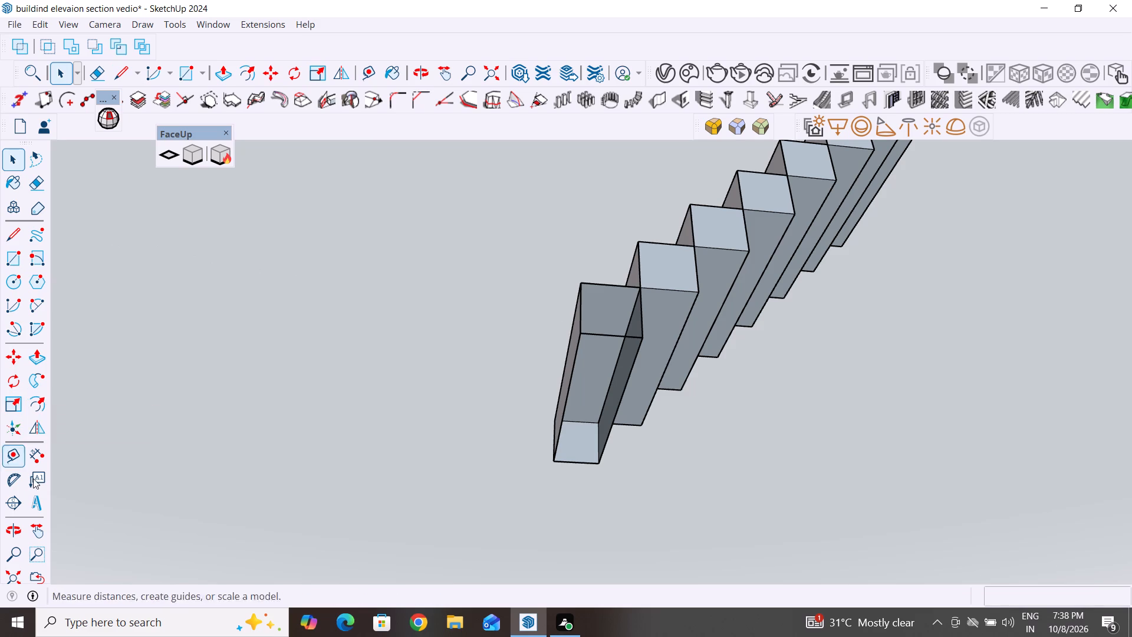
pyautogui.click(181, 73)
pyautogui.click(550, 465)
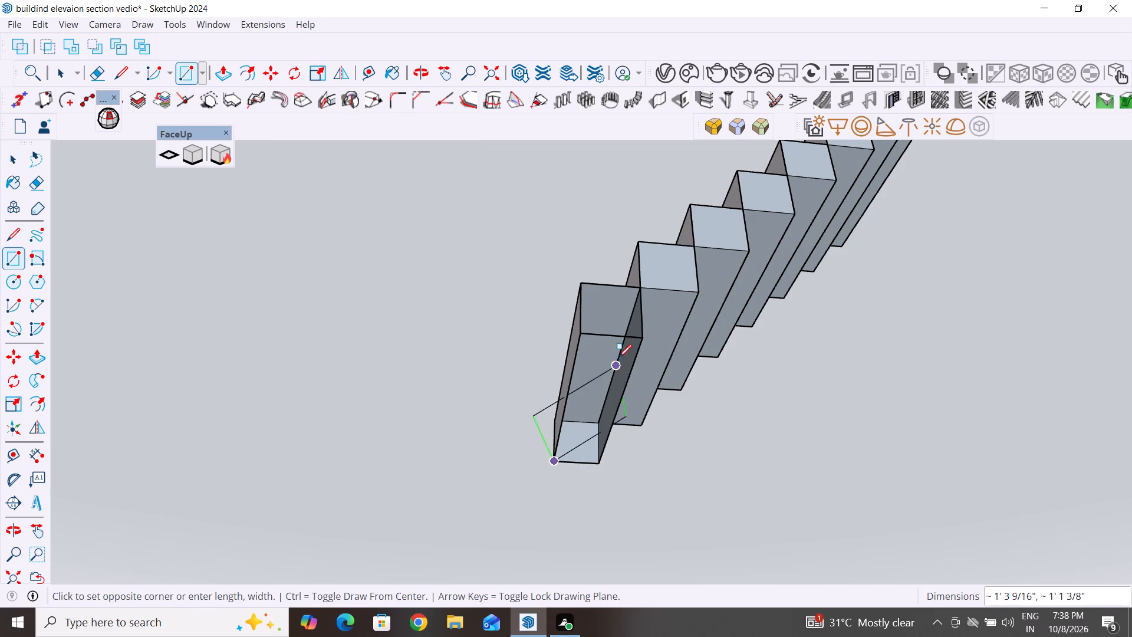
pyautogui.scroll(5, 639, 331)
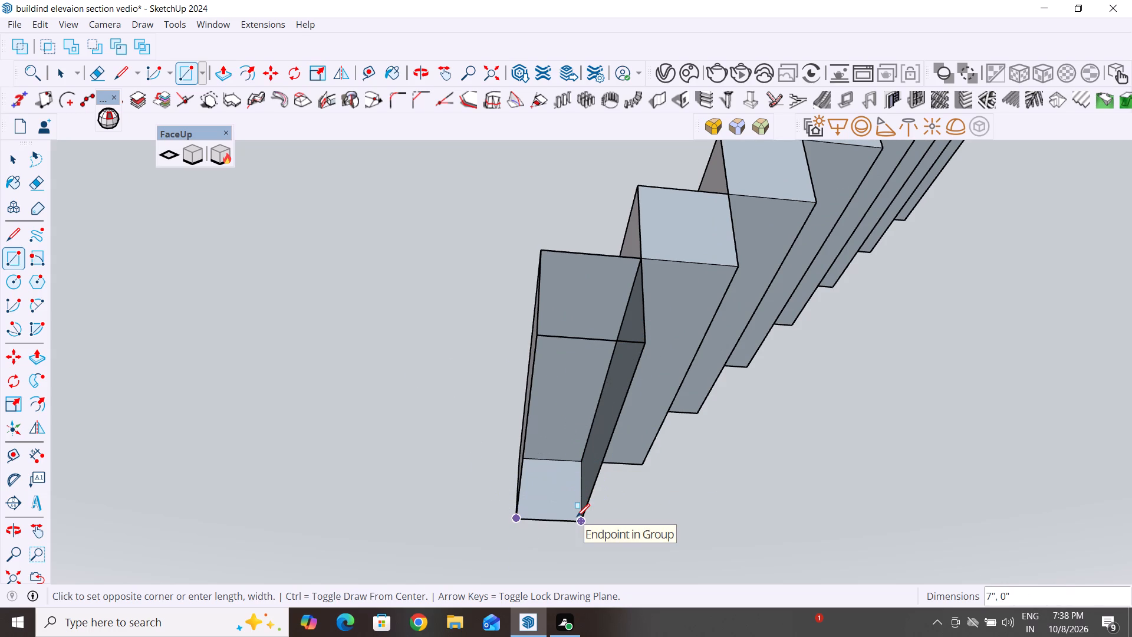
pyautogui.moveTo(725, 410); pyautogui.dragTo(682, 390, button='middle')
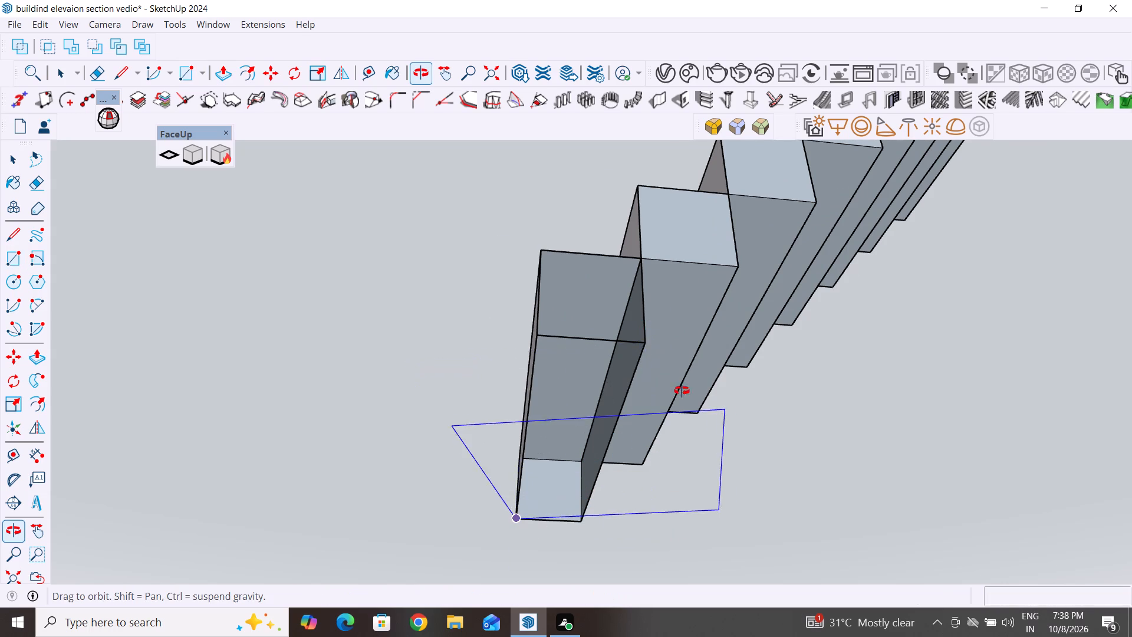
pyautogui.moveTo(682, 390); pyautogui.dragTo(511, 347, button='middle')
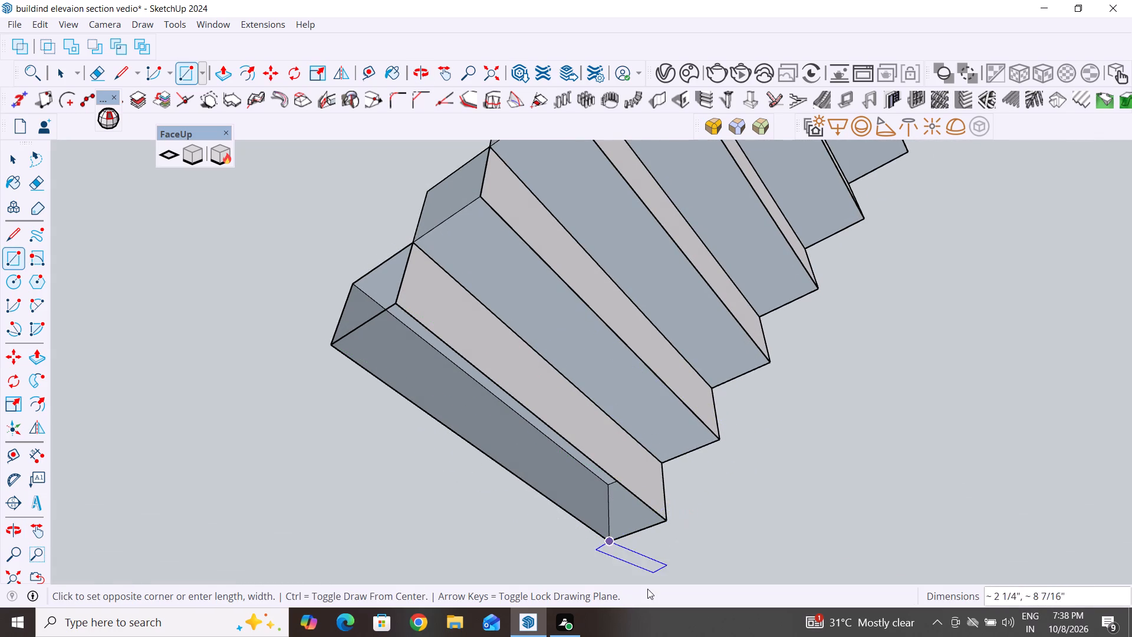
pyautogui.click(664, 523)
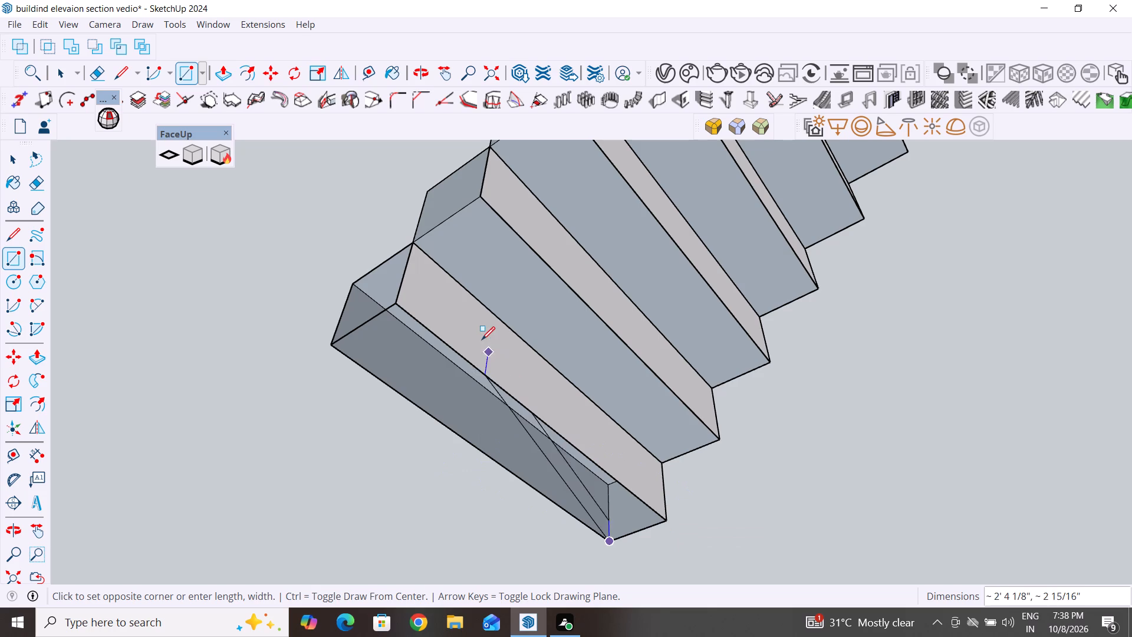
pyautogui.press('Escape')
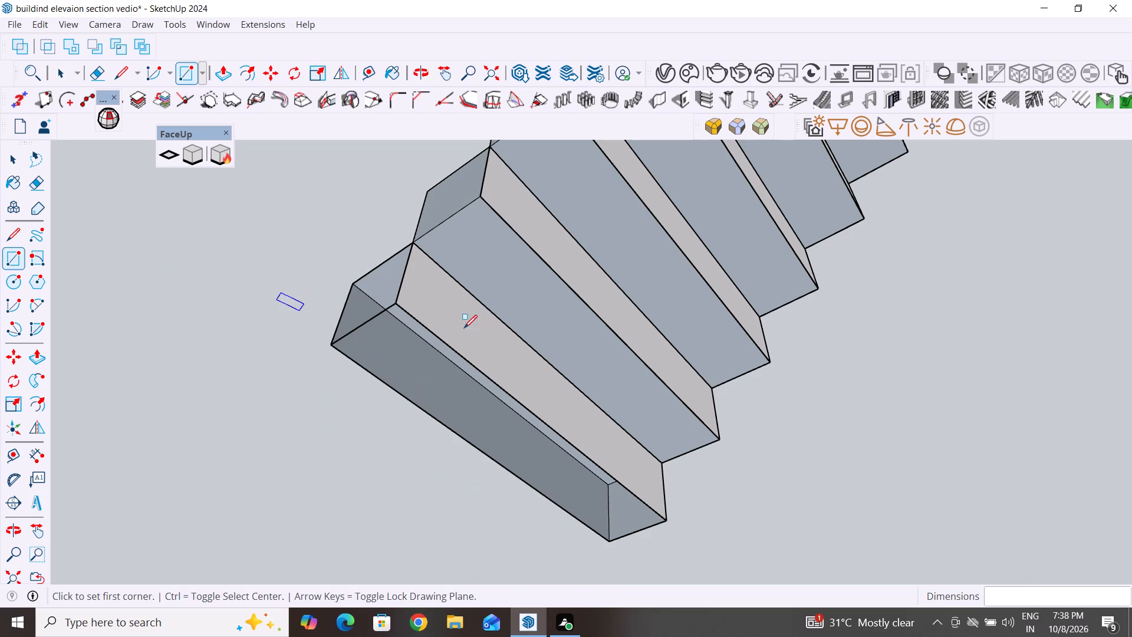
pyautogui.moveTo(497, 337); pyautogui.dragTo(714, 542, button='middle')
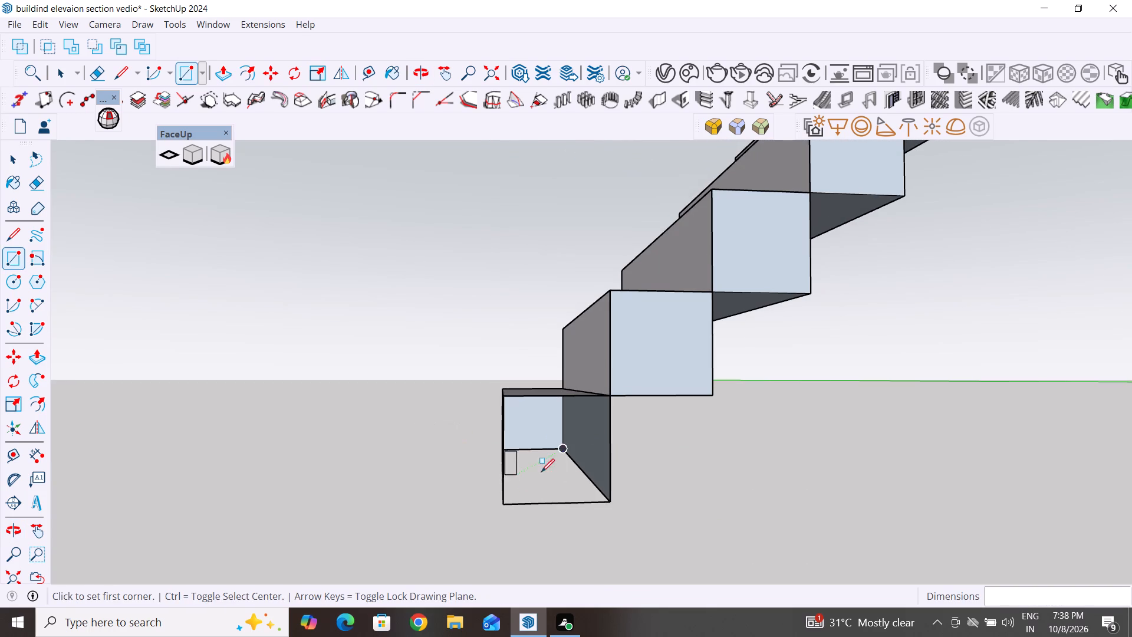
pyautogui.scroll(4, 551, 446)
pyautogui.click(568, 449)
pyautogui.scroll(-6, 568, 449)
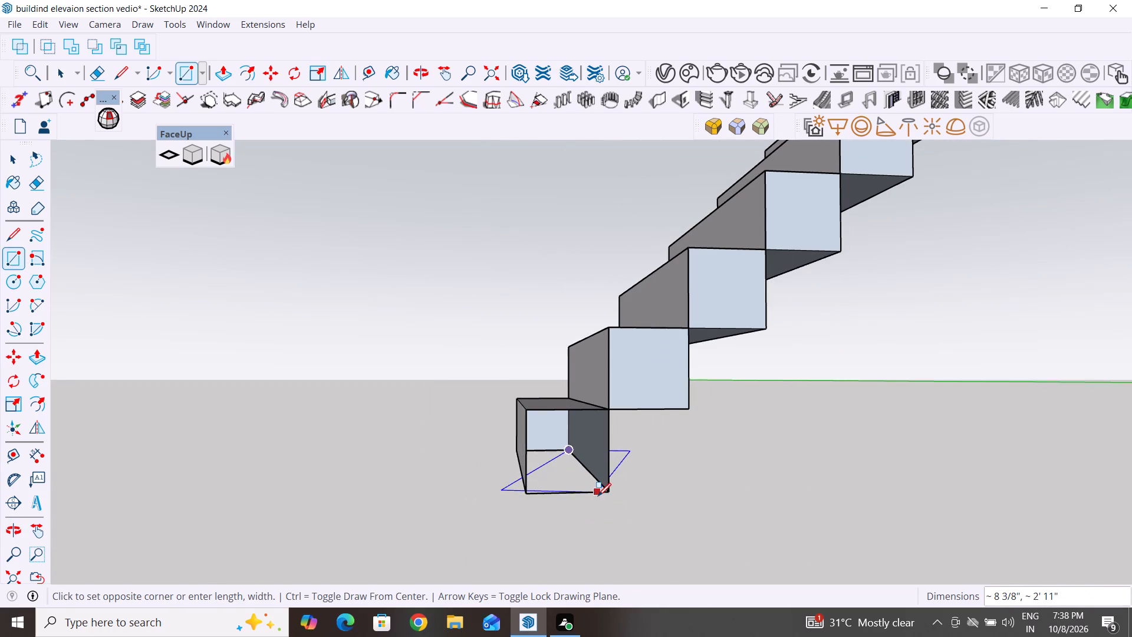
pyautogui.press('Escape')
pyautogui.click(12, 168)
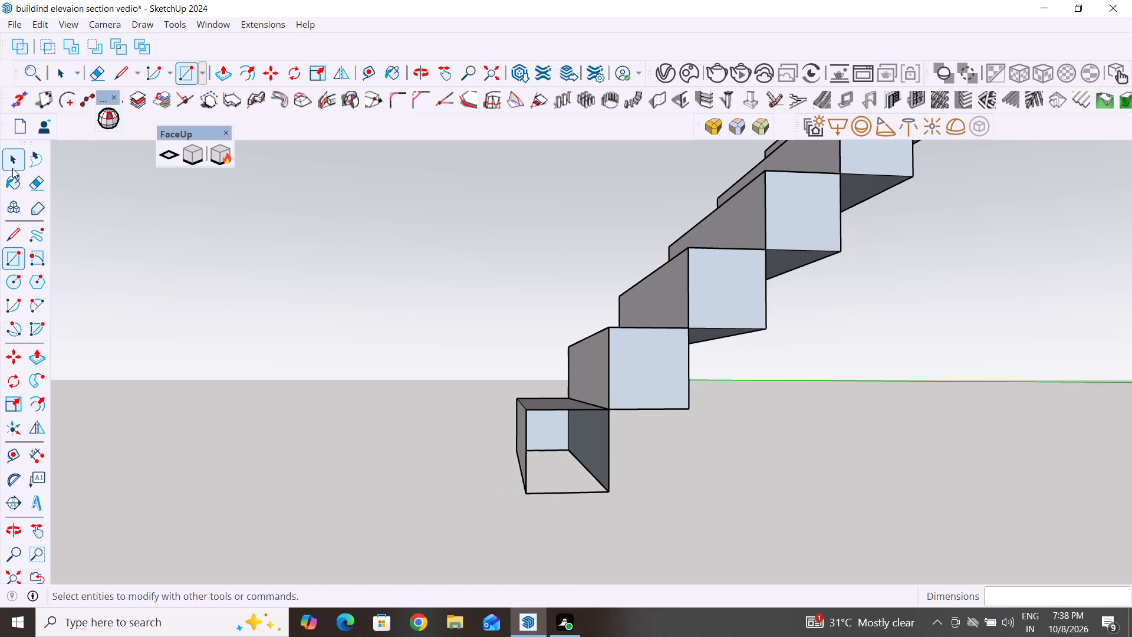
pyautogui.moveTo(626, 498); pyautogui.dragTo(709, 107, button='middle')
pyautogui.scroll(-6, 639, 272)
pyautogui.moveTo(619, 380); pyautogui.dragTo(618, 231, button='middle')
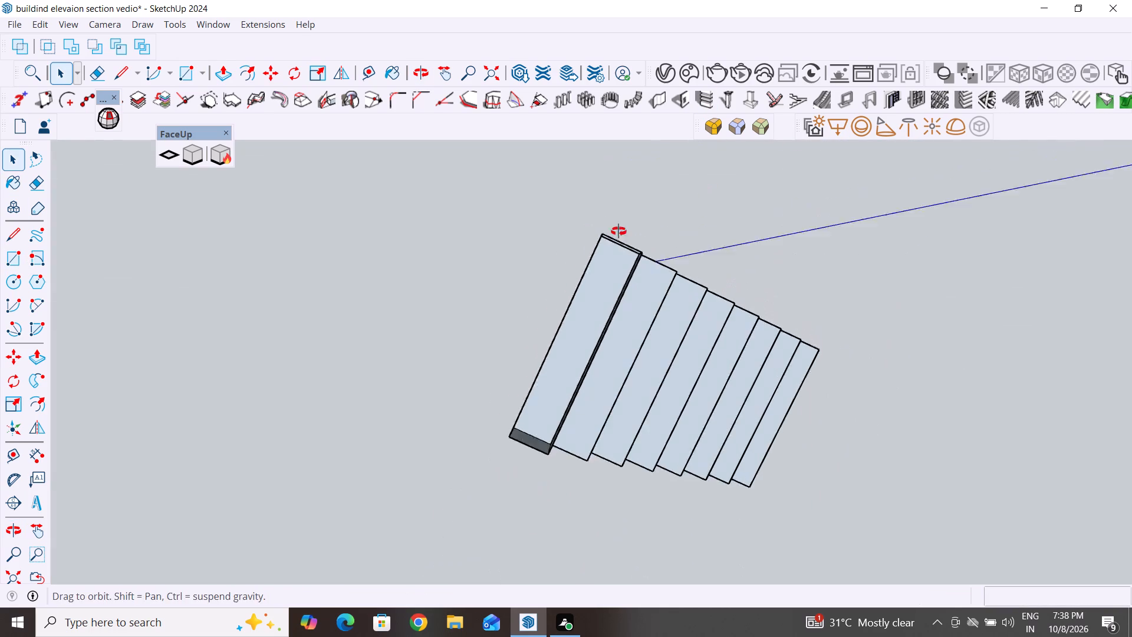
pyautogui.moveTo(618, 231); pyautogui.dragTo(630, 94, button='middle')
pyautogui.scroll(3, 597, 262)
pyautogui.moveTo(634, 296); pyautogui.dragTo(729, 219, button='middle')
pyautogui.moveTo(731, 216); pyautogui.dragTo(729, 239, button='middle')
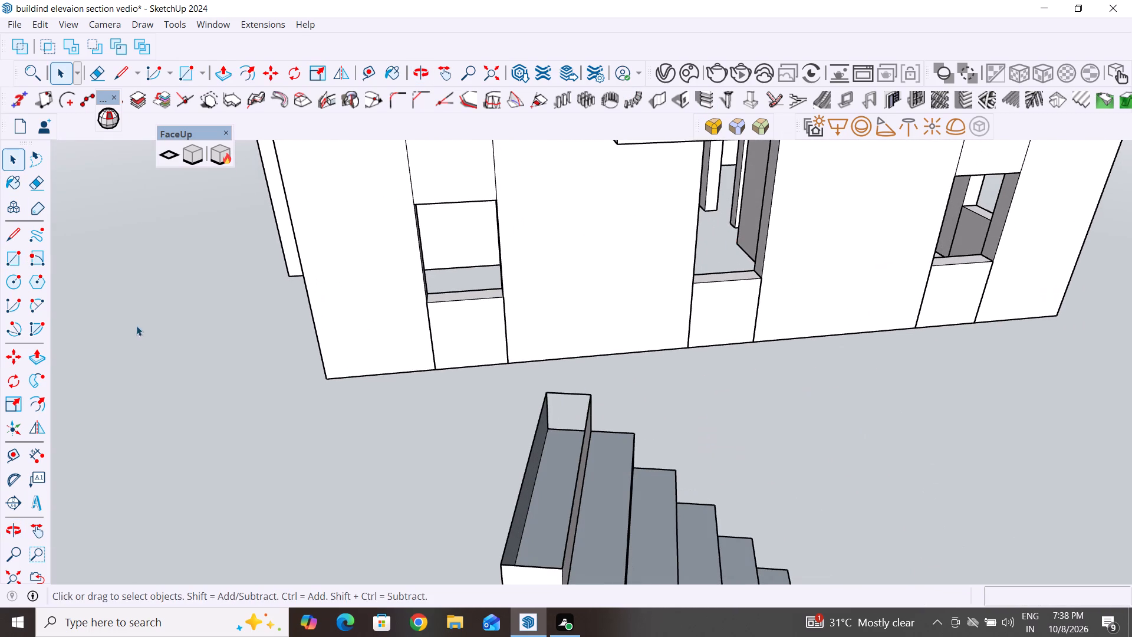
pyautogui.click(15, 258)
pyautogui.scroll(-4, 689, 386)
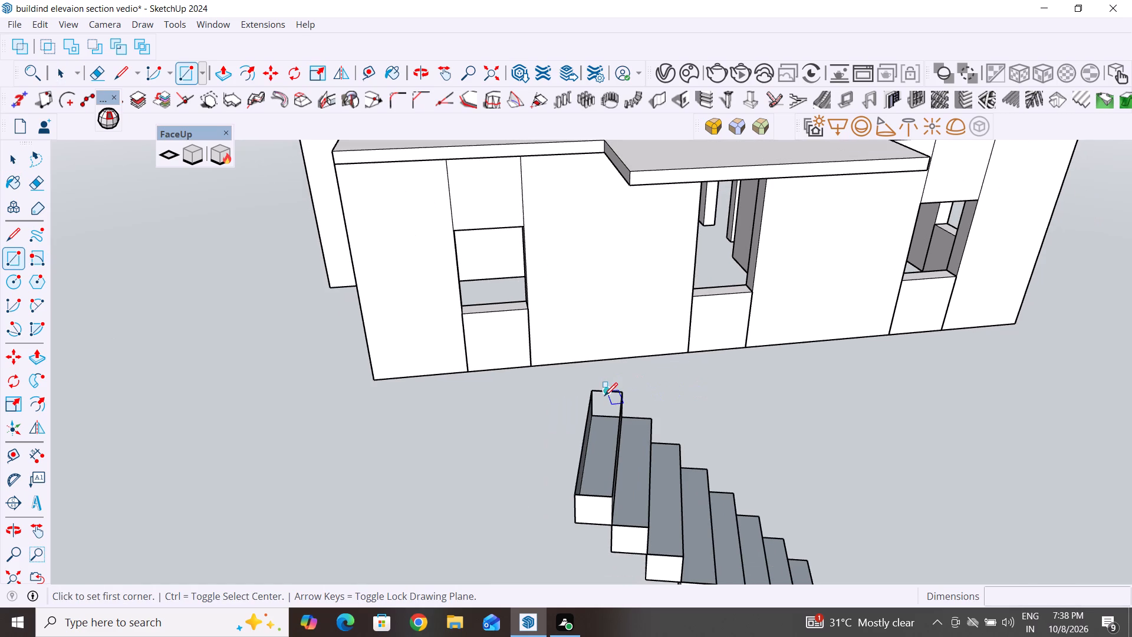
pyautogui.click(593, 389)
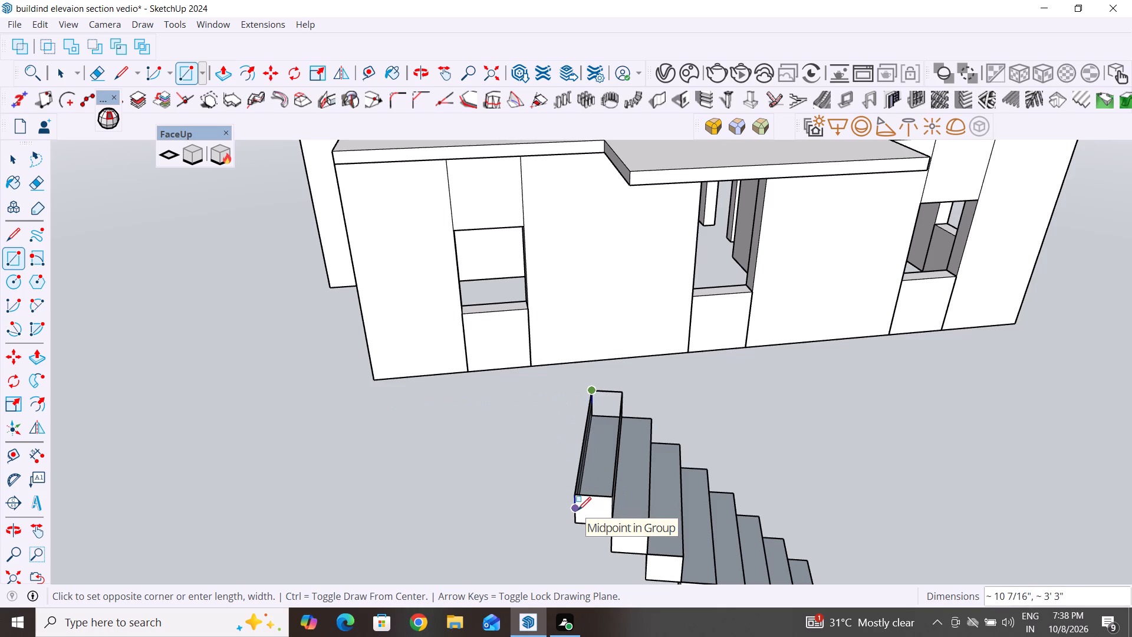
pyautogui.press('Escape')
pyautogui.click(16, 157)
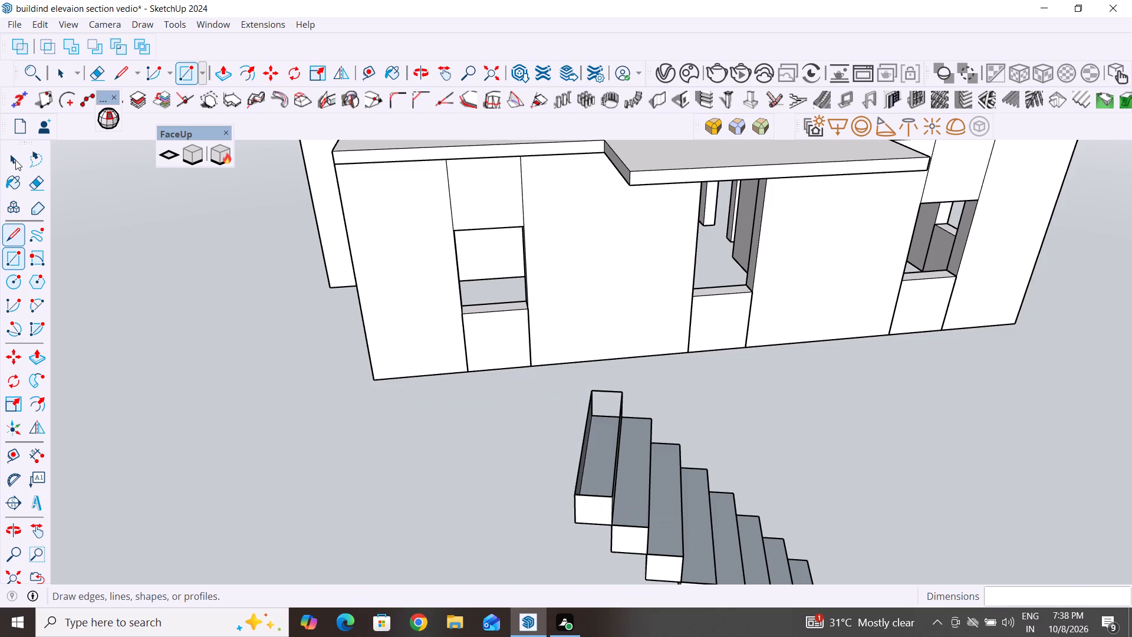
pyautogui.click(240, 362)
# Undo the recent edits back past the copied flight's rotation and the loose slab placed outside the house.
pyautogui.scroll(-12, 402, 402)
pyautogui.moveTo(430, 462); pyautogui.dragTo(529, 507, button='middle')
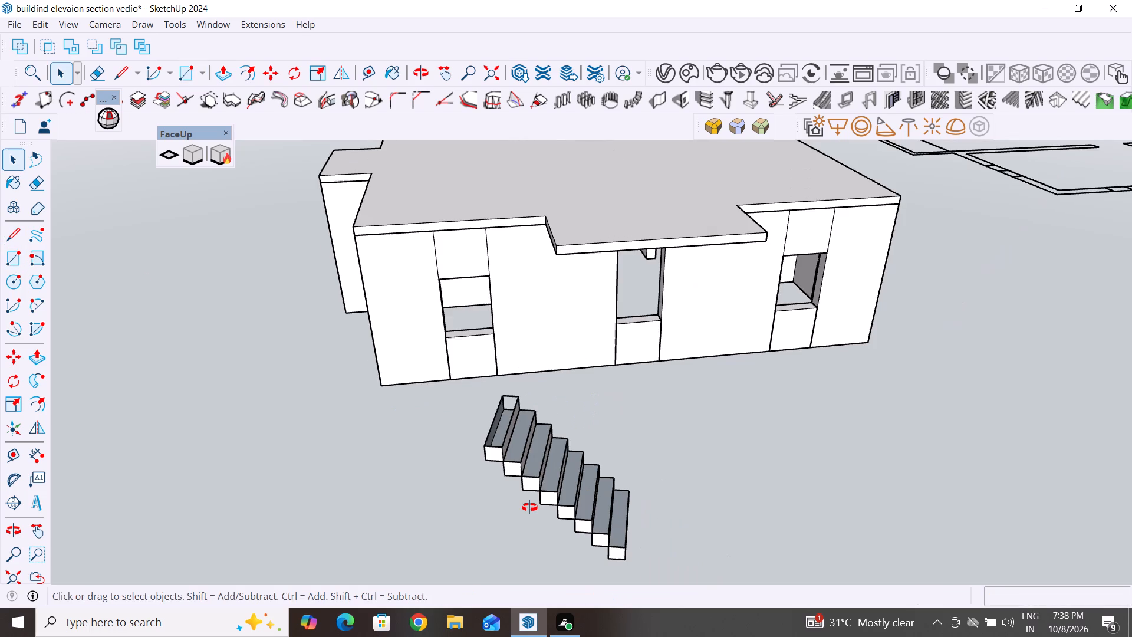
pyautogui.moveTo(529, 507); pyautogui.dragTo(984, 582, button='middle')
pyautogui.scroll(-12, 913, 559)
pyautogui.moveTo(913, 554); pyautogui.dragTo(903, 550, button='middle')
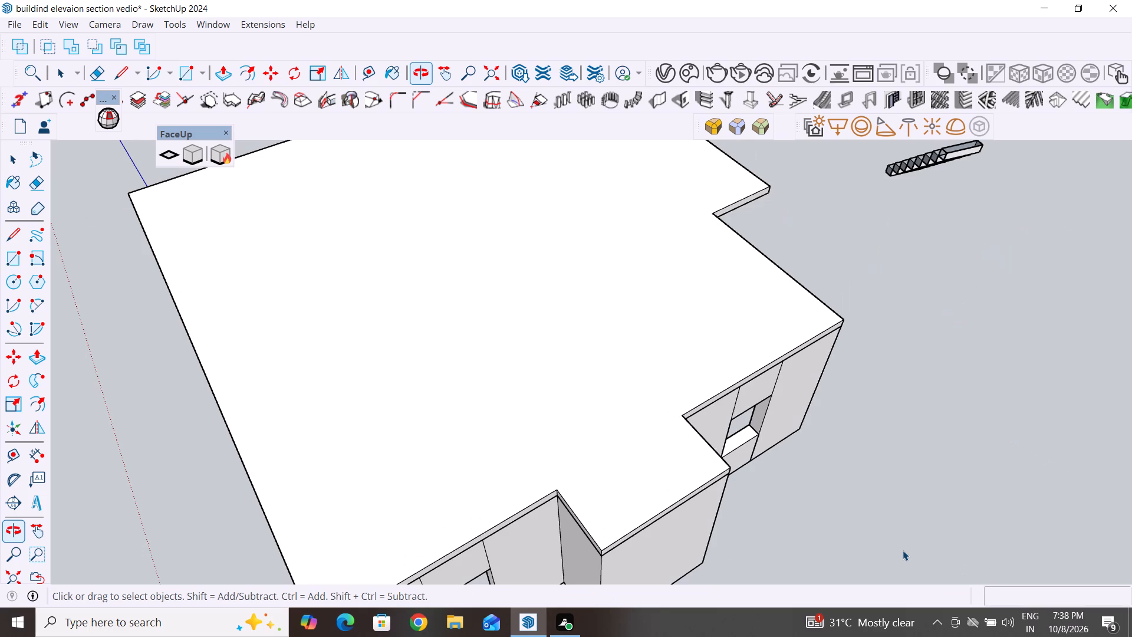
pyautogui.moveTo(903, 550); pyautogui.dragTo(1049, 530, button='middle')
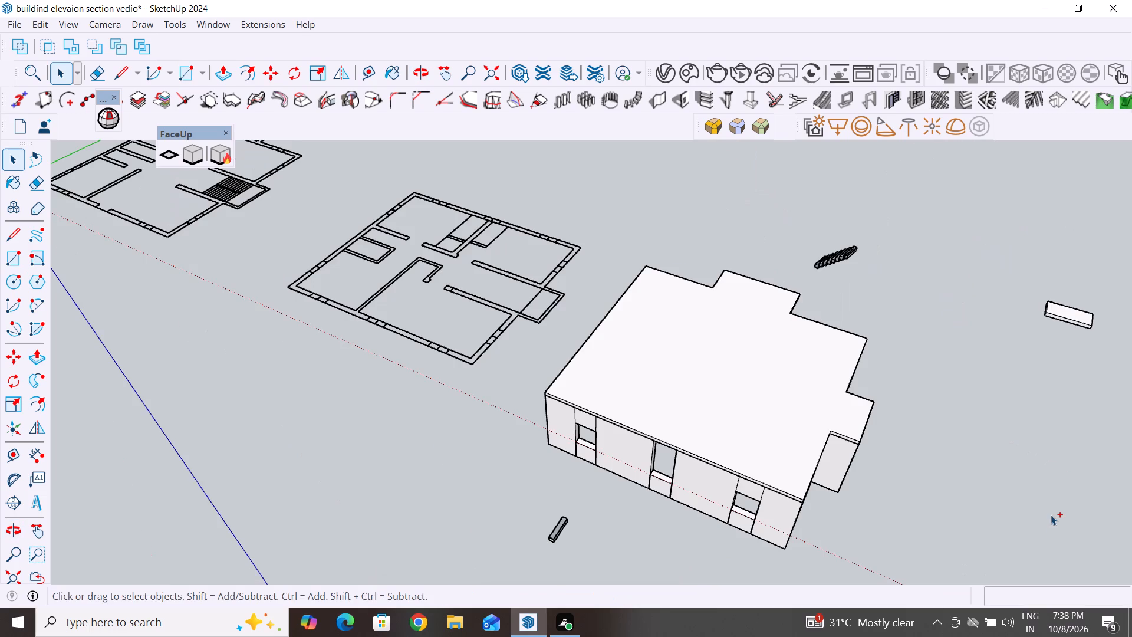
pyautogui.hotkey('ctrl', 'z')
pyautogui.hotkey('ctrl', 'z')
pyautogui.hotkey('ctrl', 'z')
pyautogui.scroll(-9, 310, 429)
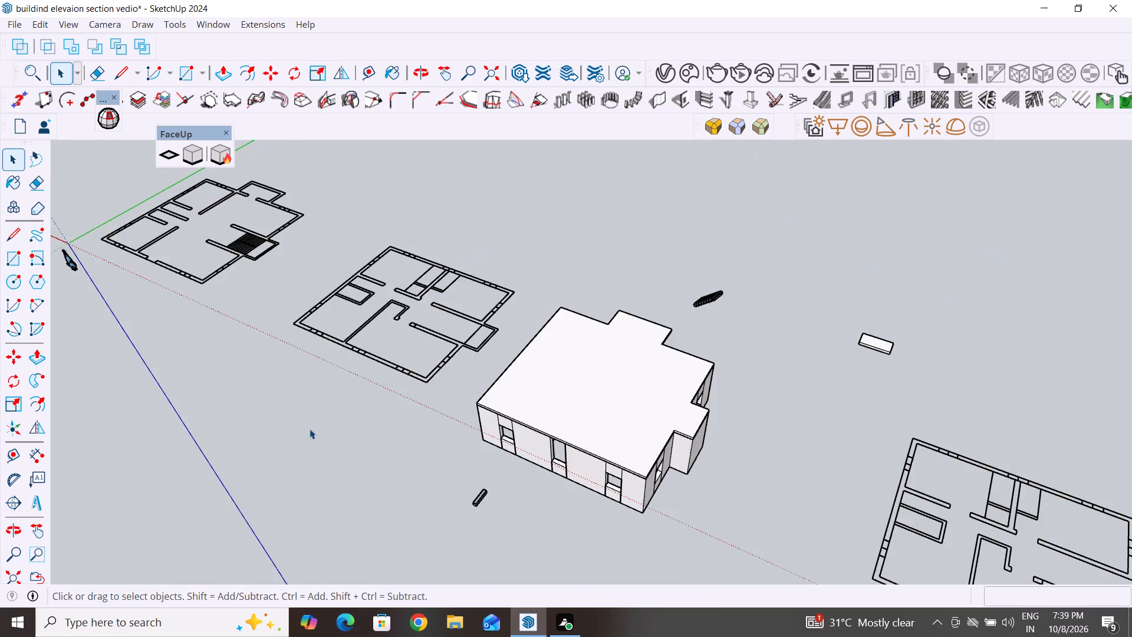
pyautogui.scroll(-3, 310, 429)
pyautogui.moveTo(688, 384); pyautogui.dragTo(674, 399, button='middle')
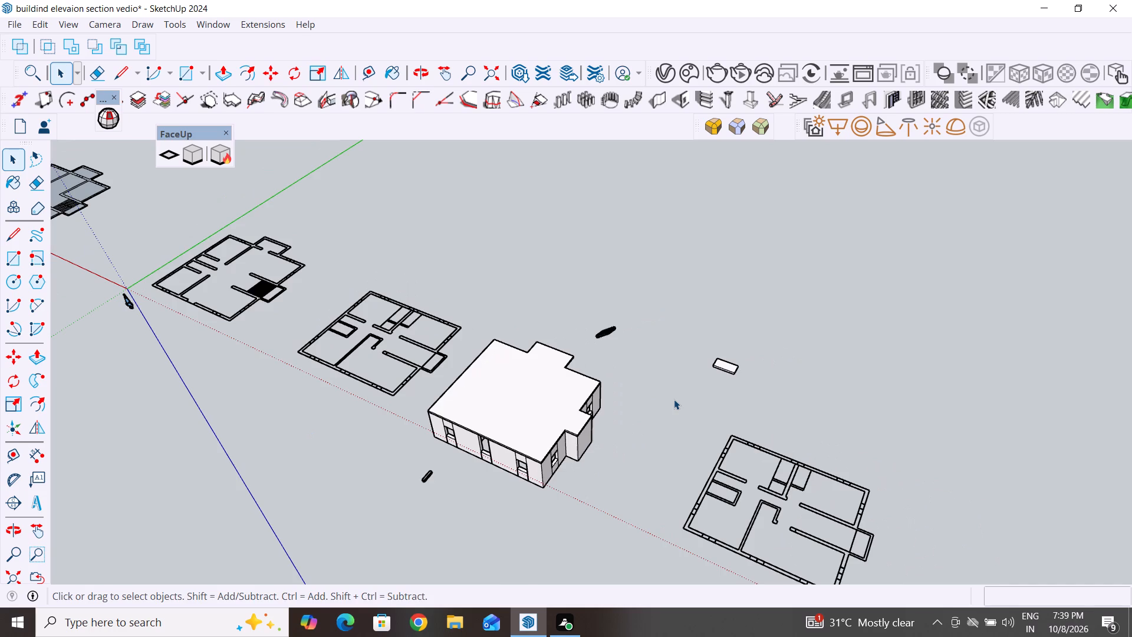
pyautogui.moveTo(674, 399); pyautogui.dragTo(234, 373, button='middle')
pyautogui.moveTo(653, 382); pyautogui.dragTo(572, 399, button='middle')
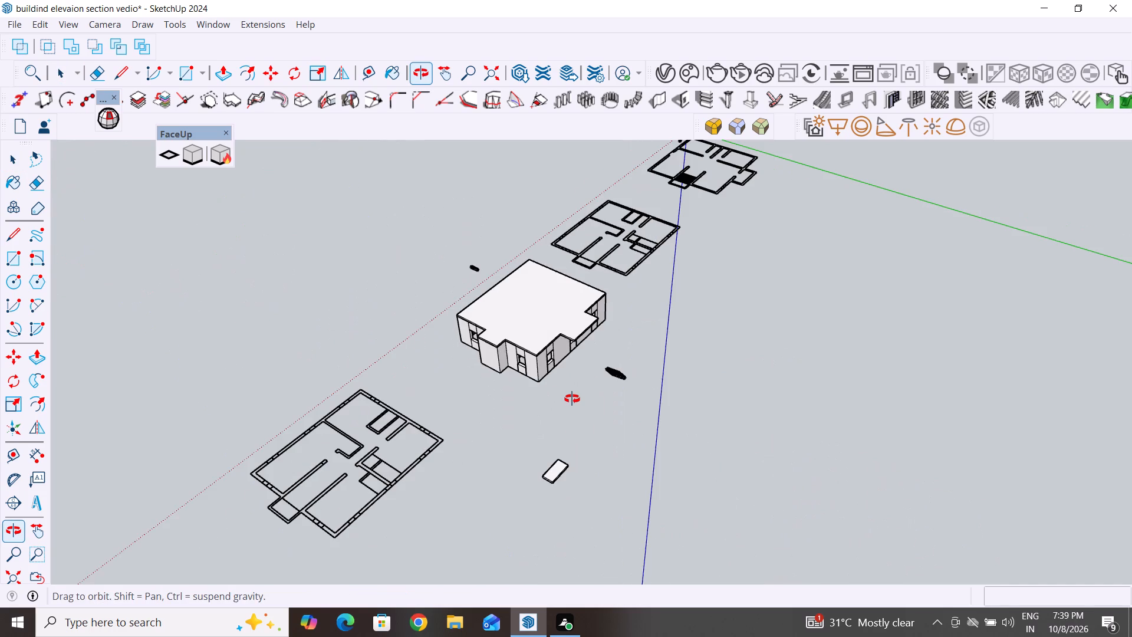
pyautogui.moveTo(572, 399); pyautogui.dragTo(356, 385, button='middle')
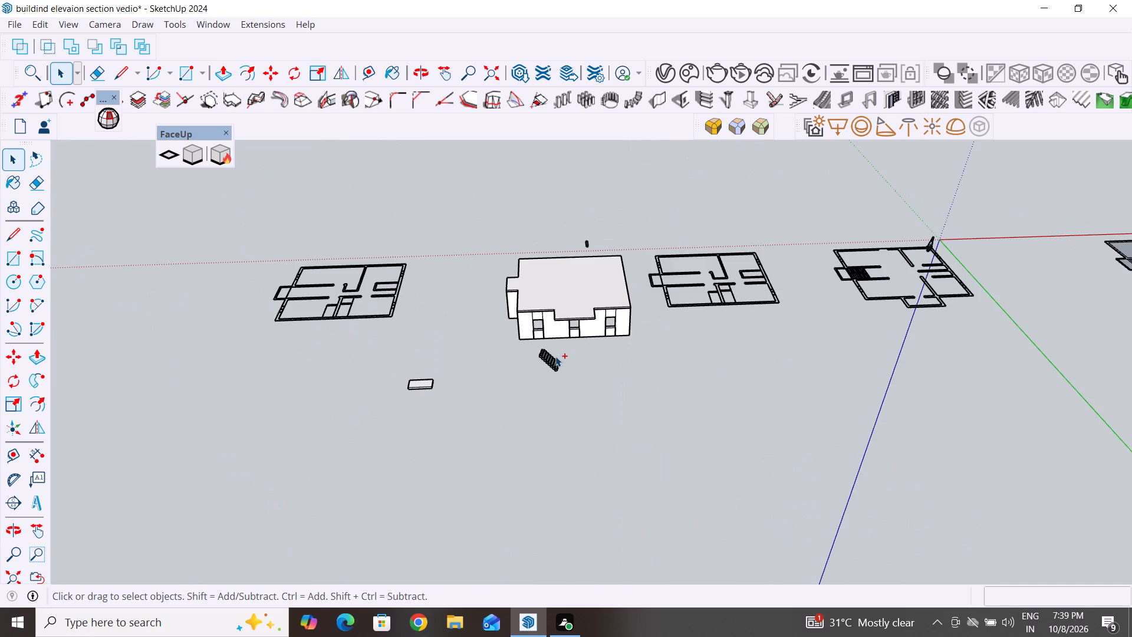
pyautogui.hotkey('ctrl', 'z')
pyautogui.hotkey('ctrl', 'z')
# Close the copied flight's open lowest-step underside with adjoining rectangles of about 7" × 11 7/8" and 7" × 2' 1/8", deleting the edge between them.
pyautogui.scroll(20, 508, 350)
pyautogui.scroll(9, 542, 389)
pyautogui.scroll(10, 653, 359)
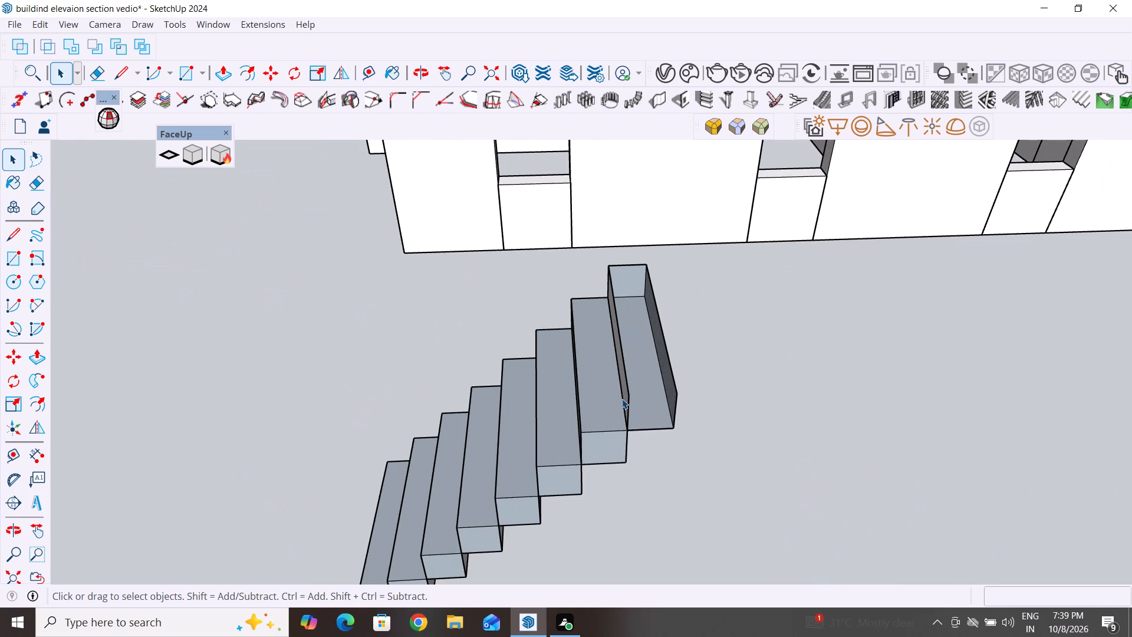
pyautogui.click(13, 262)
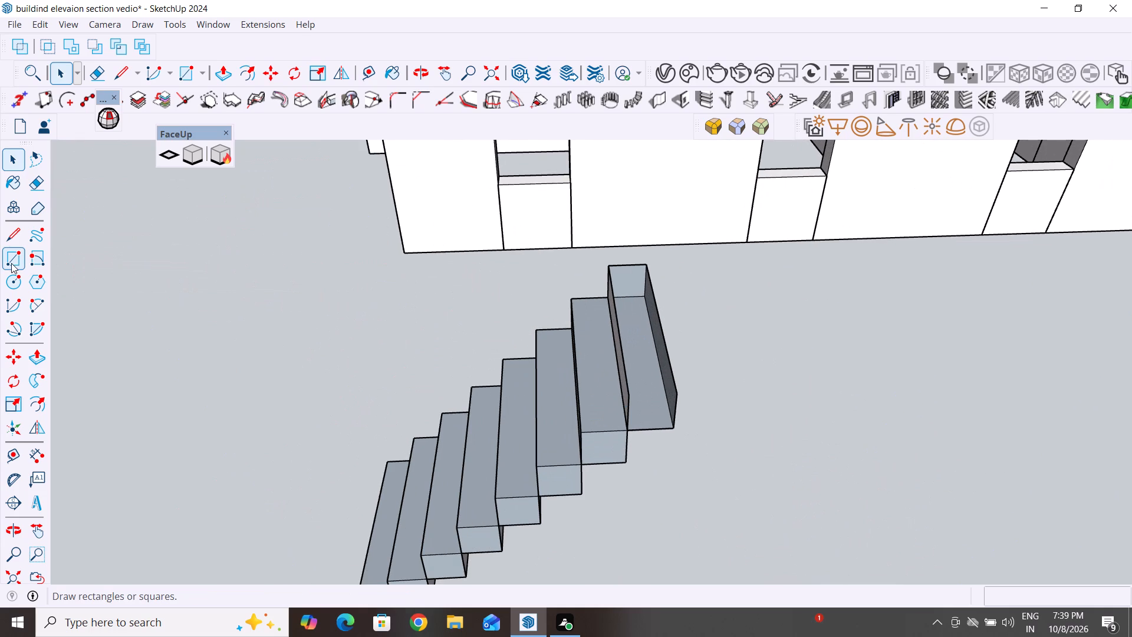
pyautogui.click(628, 399)
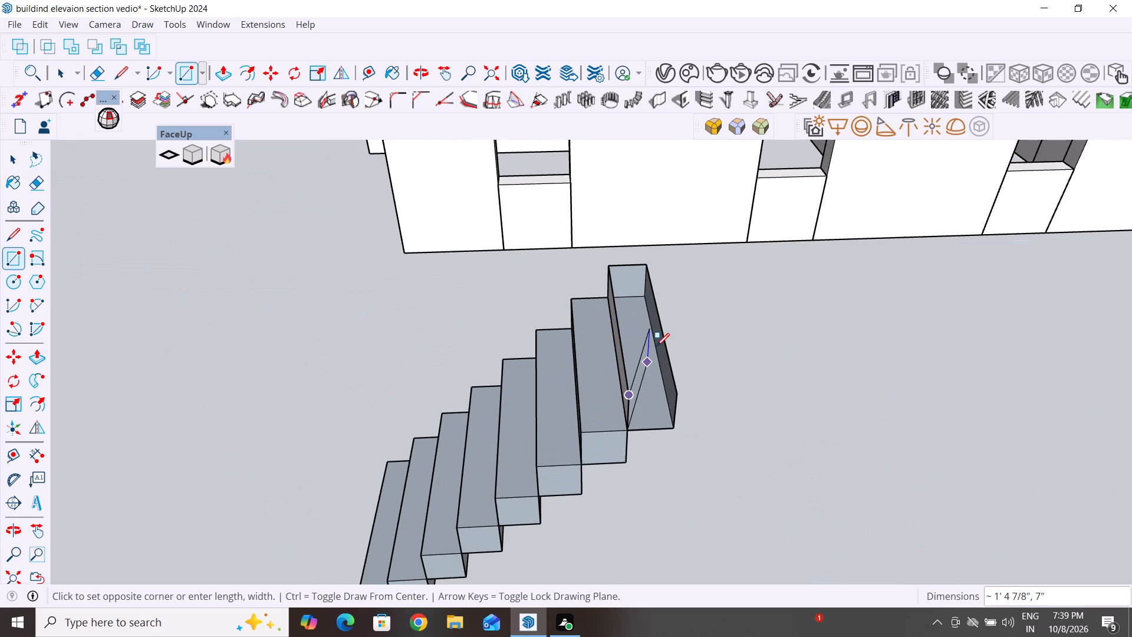
pyautogui.click(666, 344)
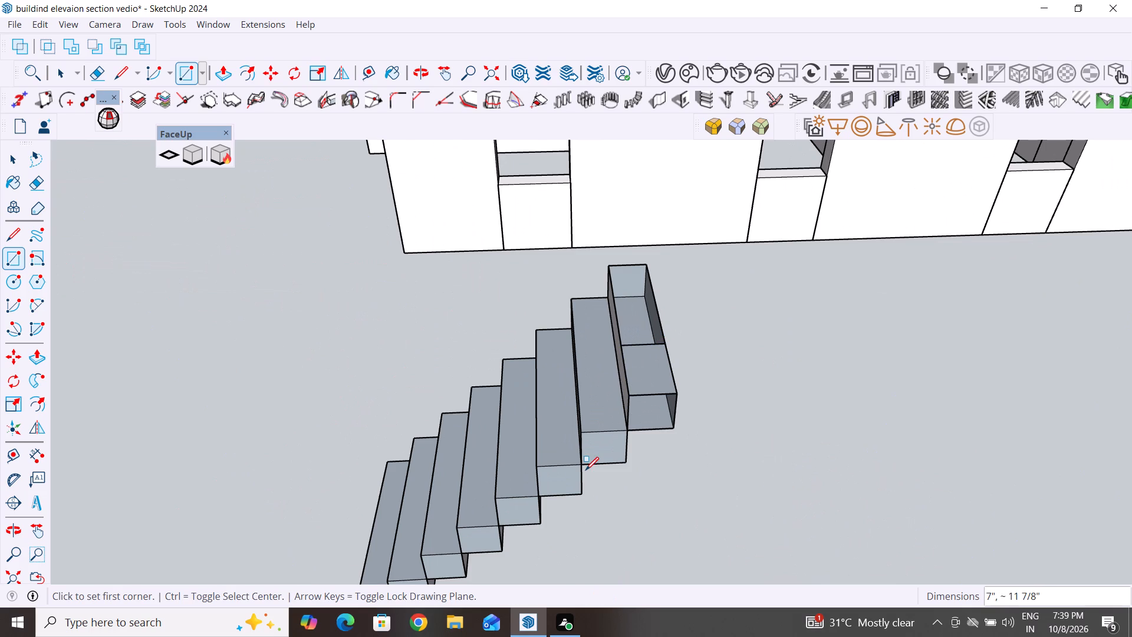
pyautogui.click(609, 265)
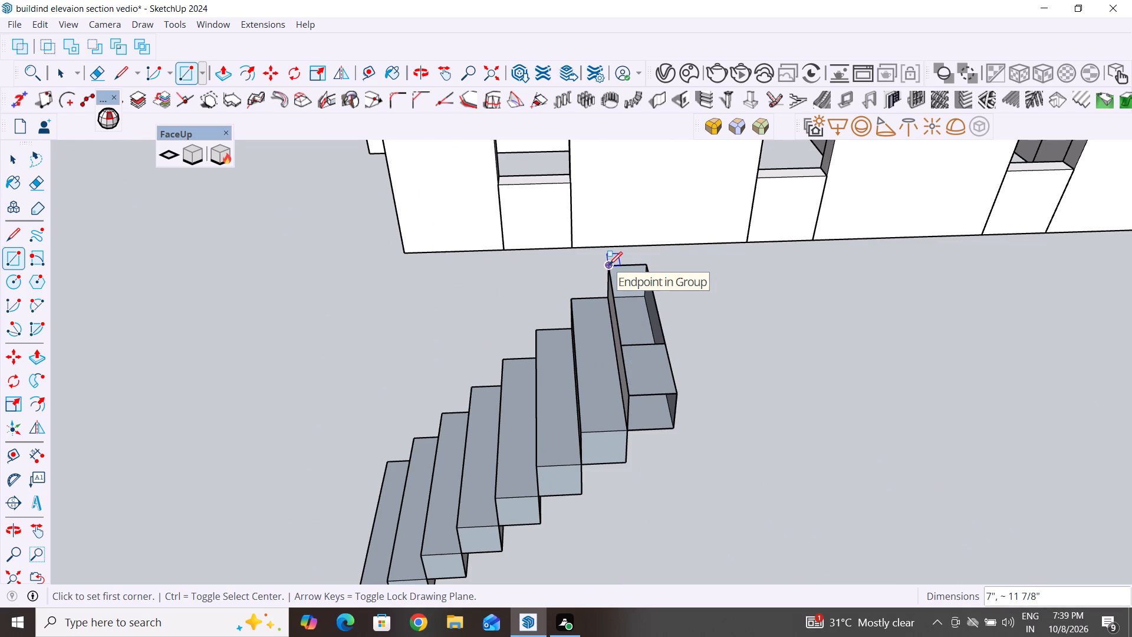
pyautogui.click(662, 349)
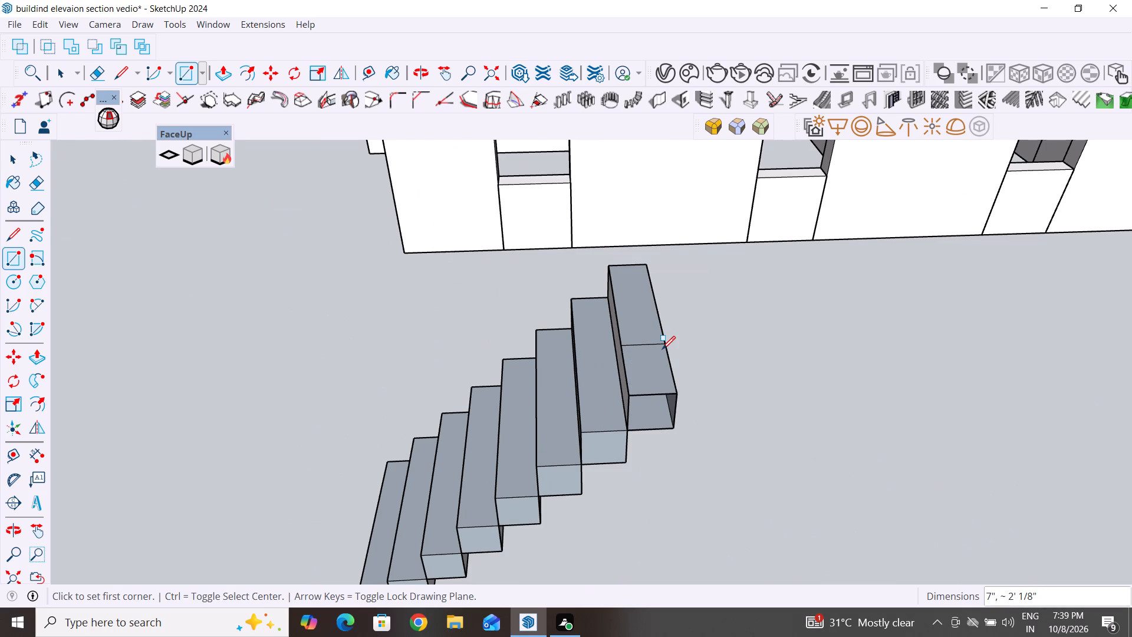
pyautogui.click(8, 156)
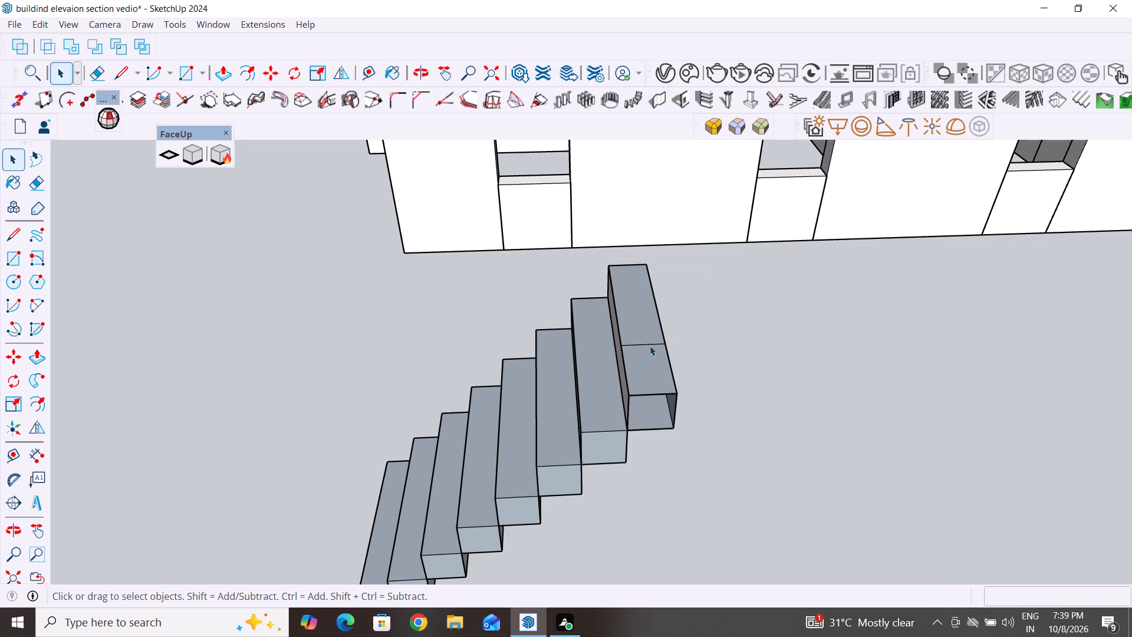
pyautogui.click(650, 344)
pyautogui.press('Delete')
# Close the open end of the copied flight's lowest step with a rectangle drawn between its opposite corners.
pyautogui.moveTo(677, 440); pyautogui.dragTo(652, 349, button='middle')
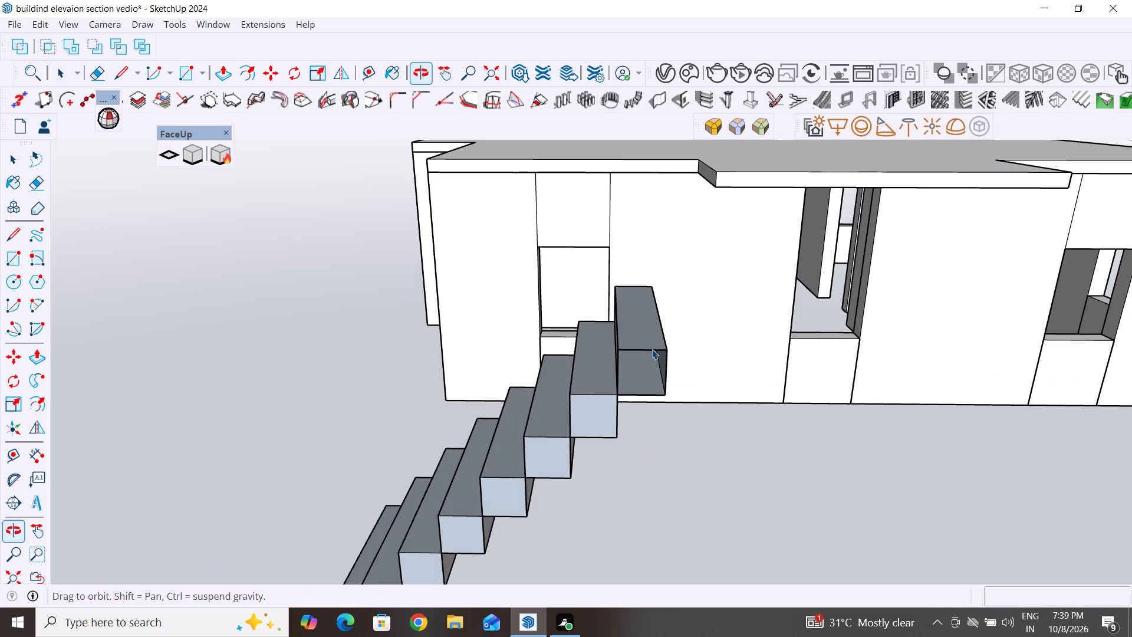
pyautogui.click(11, 260)
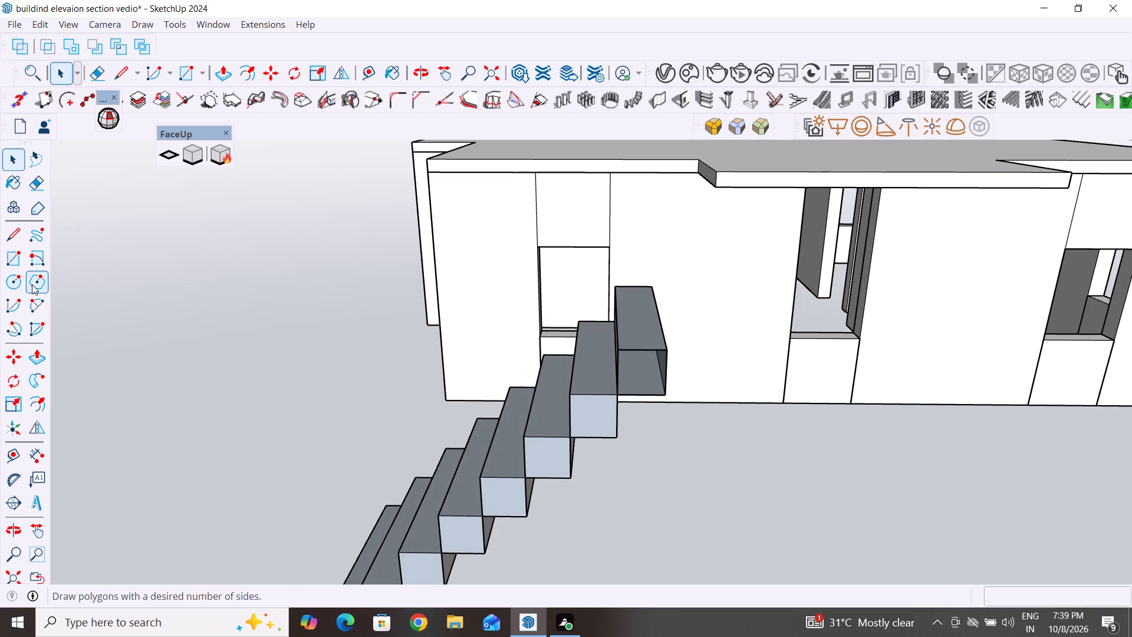
pyautogui.click(618, 392)
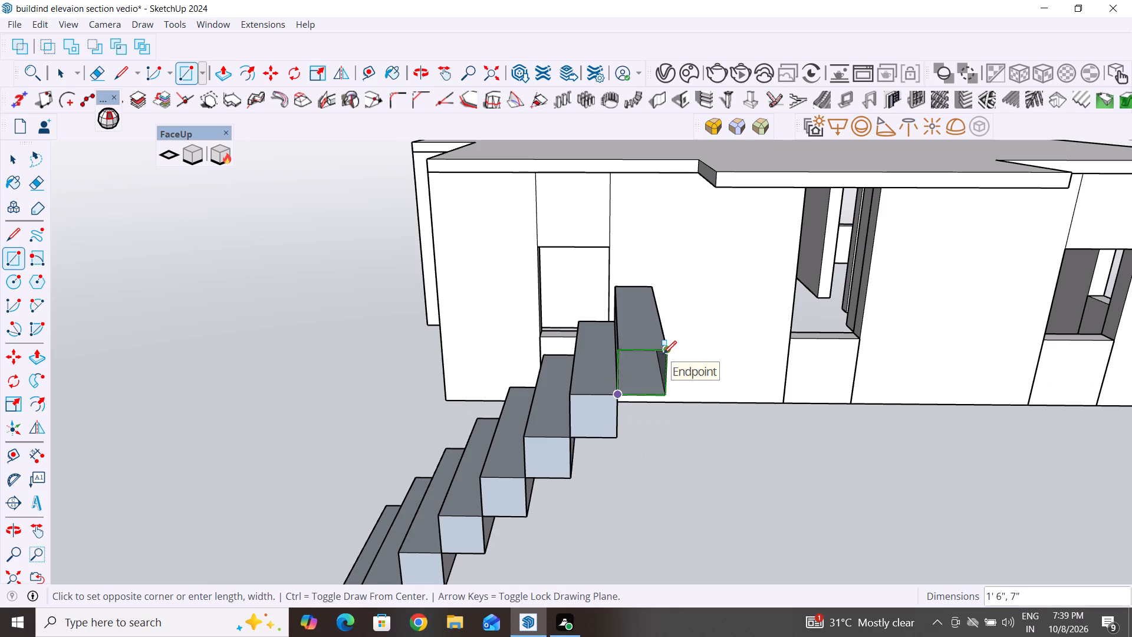
pyautogui.click(663, 354)
pyautogui.scroll(-7, 723, 385)
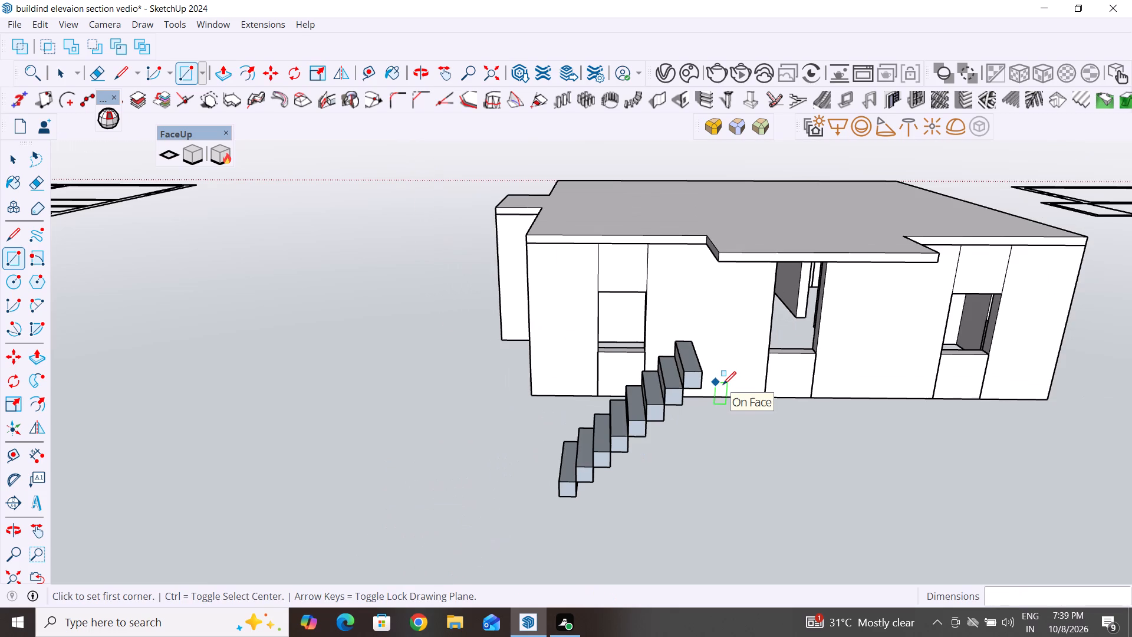
pyautogui.click(17, 160)
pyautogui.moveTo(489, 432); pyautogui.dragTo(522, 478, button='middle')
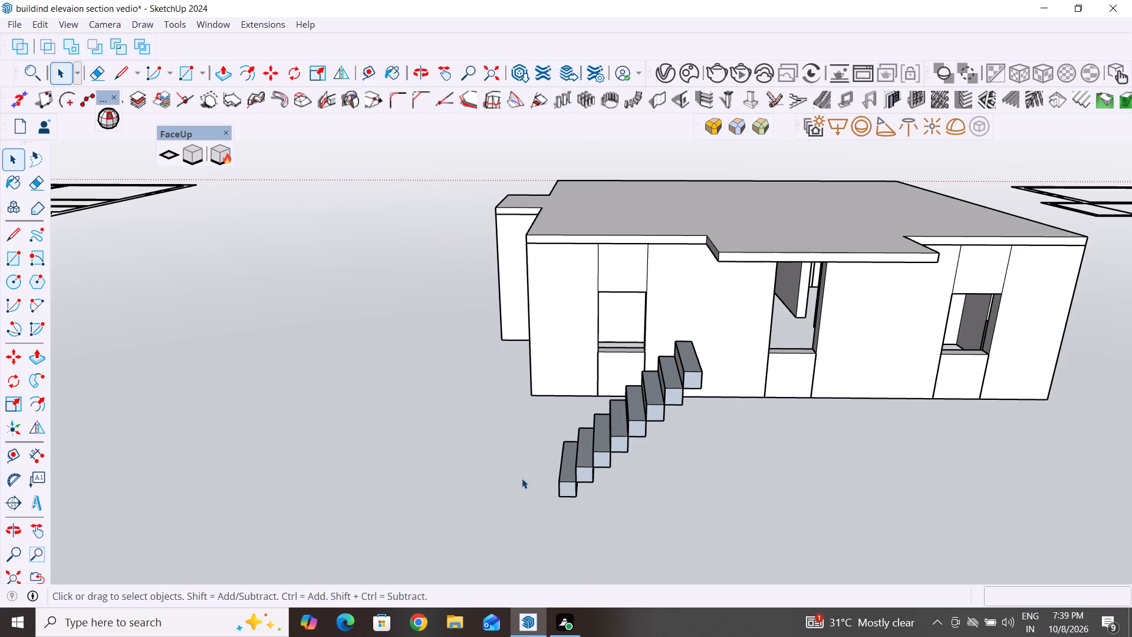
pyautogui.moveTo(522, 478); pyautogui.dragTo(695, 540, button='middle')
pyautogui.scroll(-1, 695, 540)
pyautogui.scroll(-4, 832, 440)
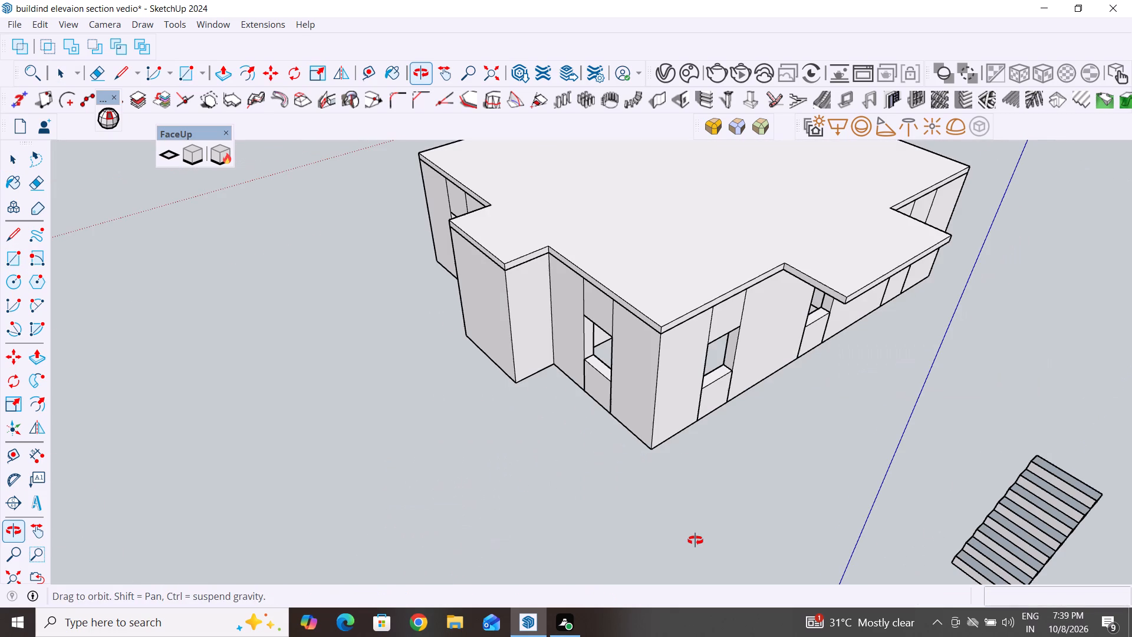
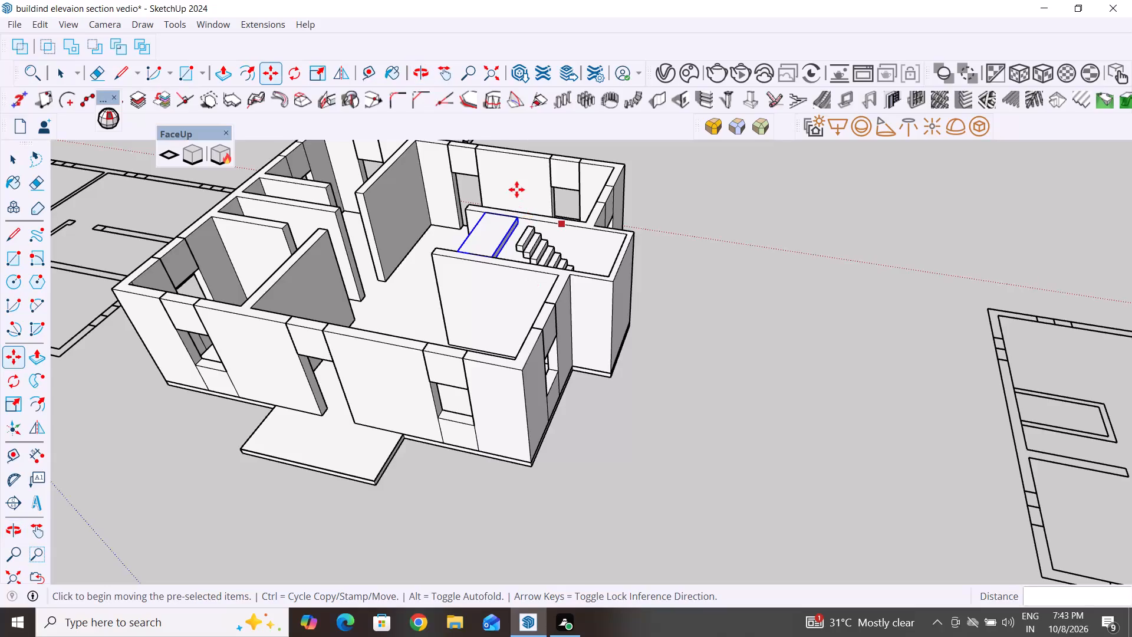
# Move the selected upper landing slab about 11 3/16" so its lower corner meets the upper flight's top step.
pyautogui.scroll(9, 505, 218)
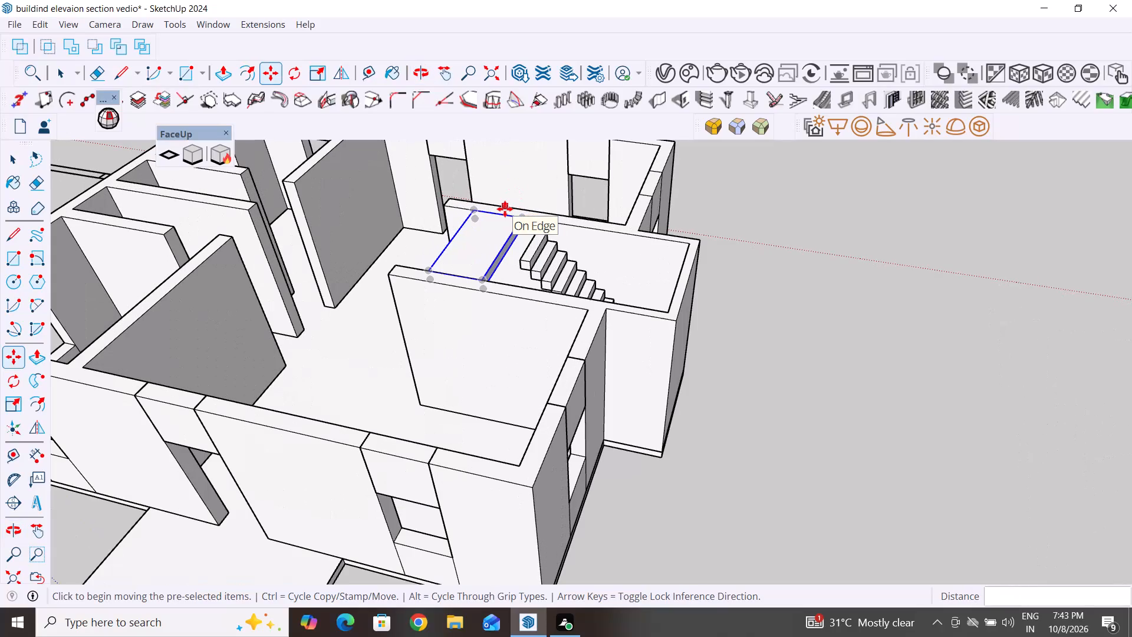
pyautogui.scroll(2, 505, 209)
pyautogui.scroll(6, 584, 247)
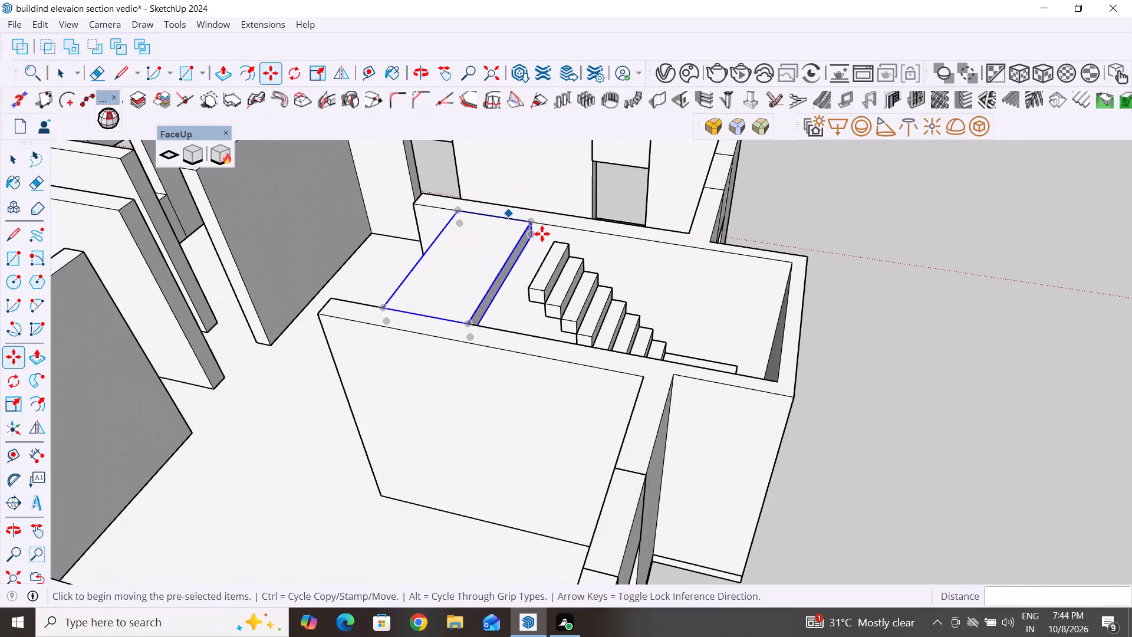
pyautogui.scroll(4, 537, 237)
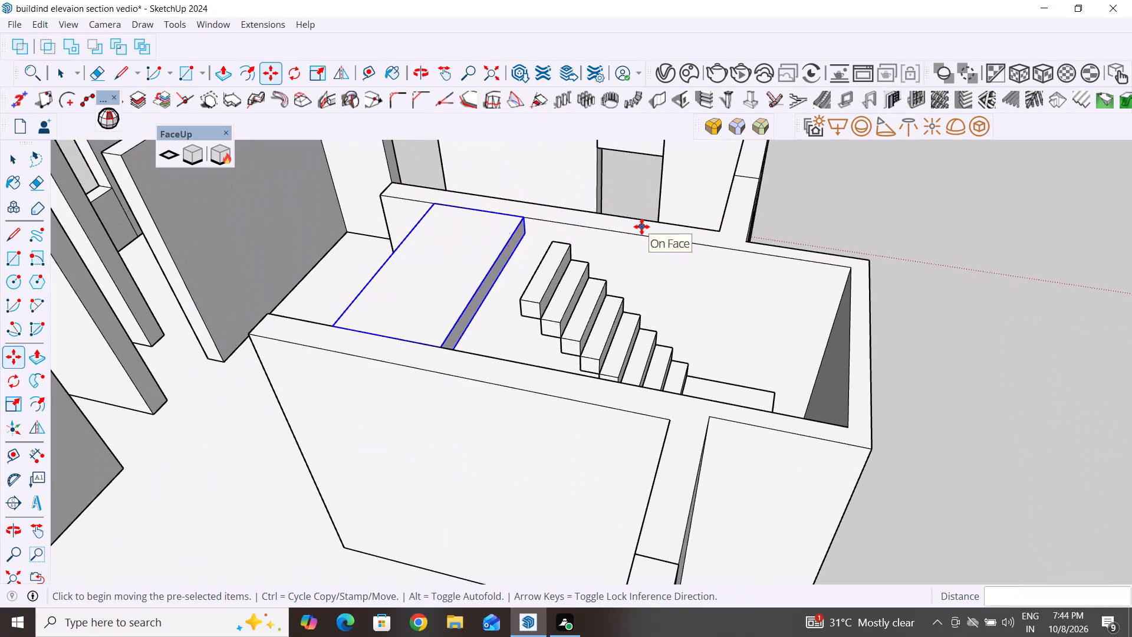
pyautogui.scroll(6, 499, 247)
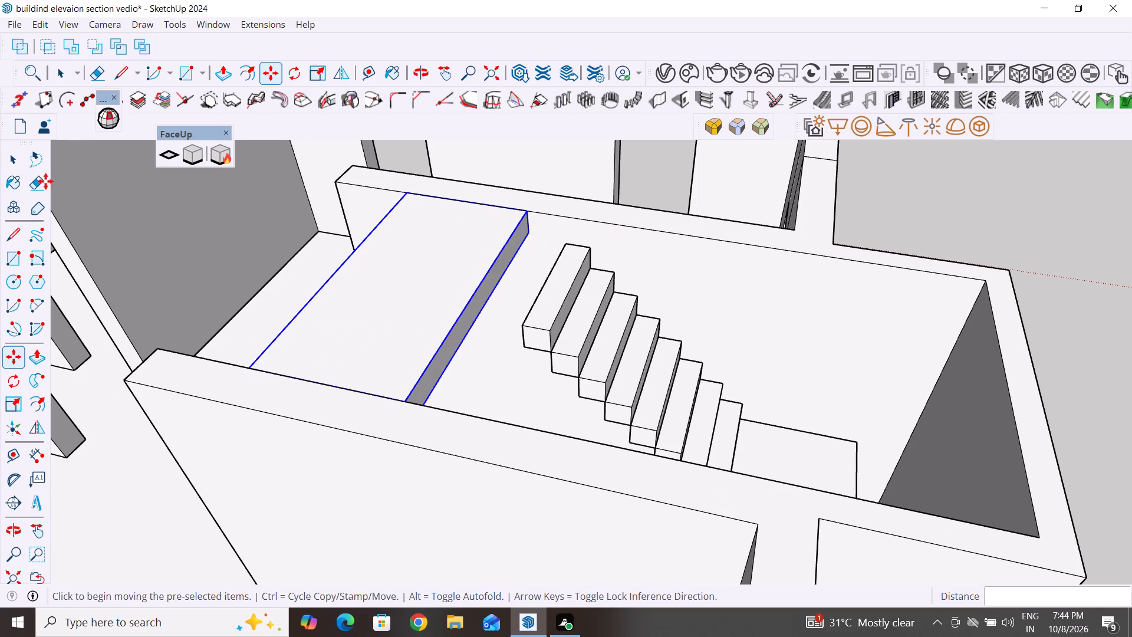
pyautogui.click(530, 232)
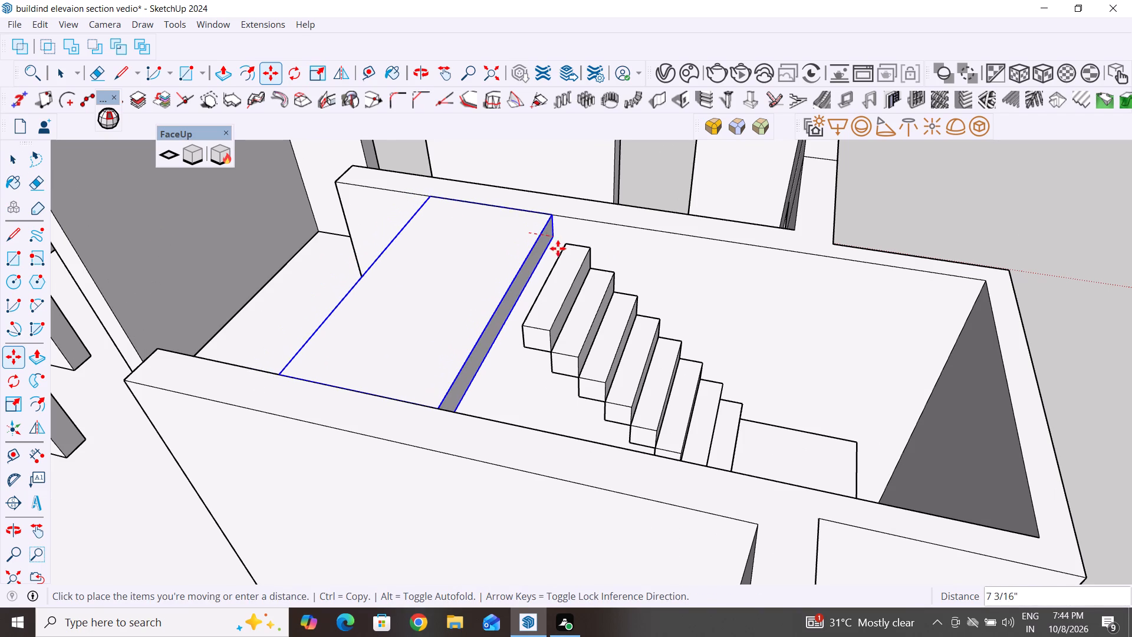
pyautogui.click(565, 245)
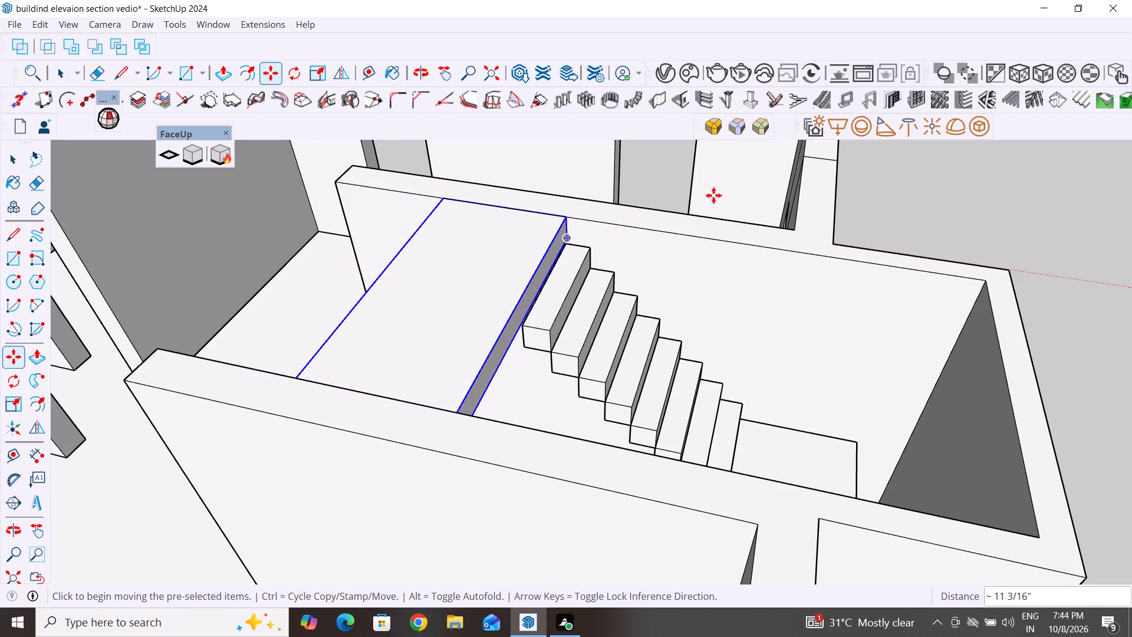
pyautogui.click(14, 158)
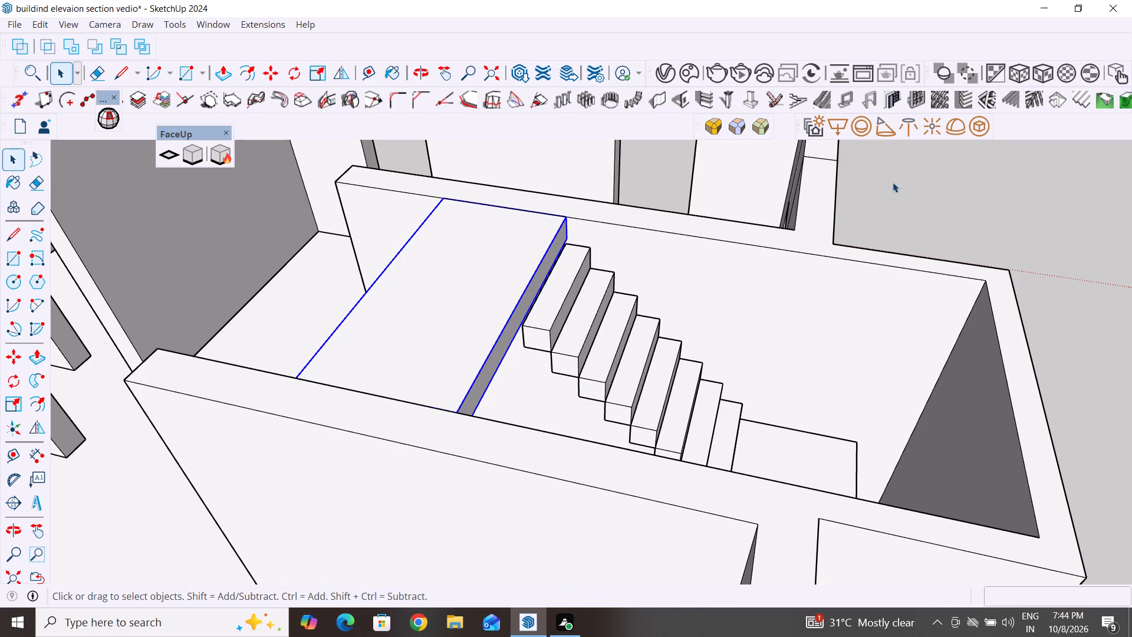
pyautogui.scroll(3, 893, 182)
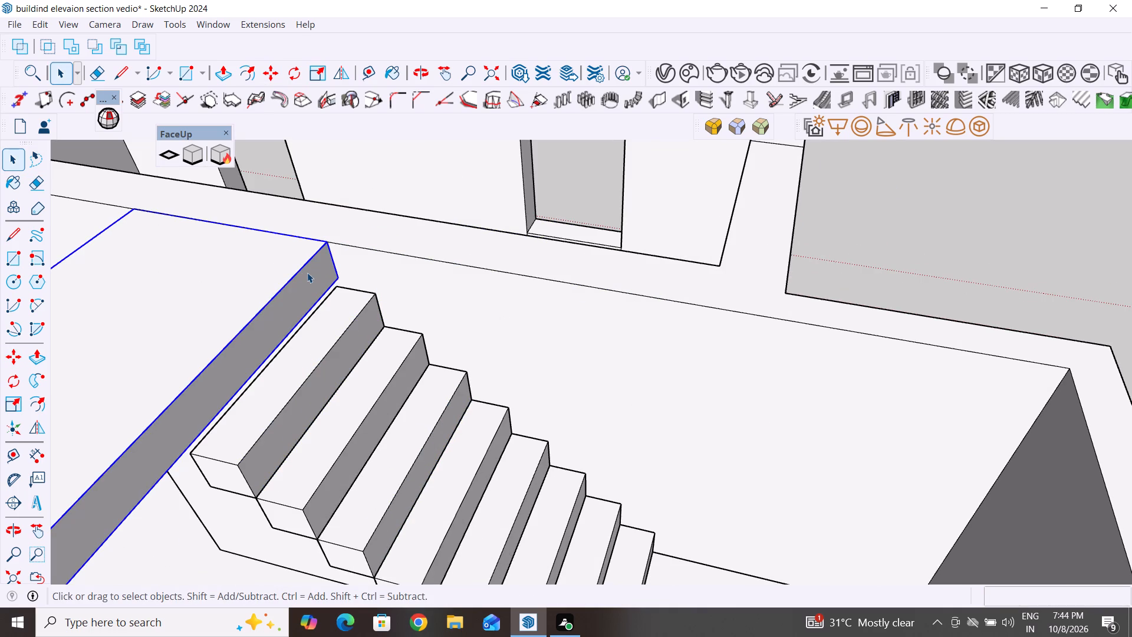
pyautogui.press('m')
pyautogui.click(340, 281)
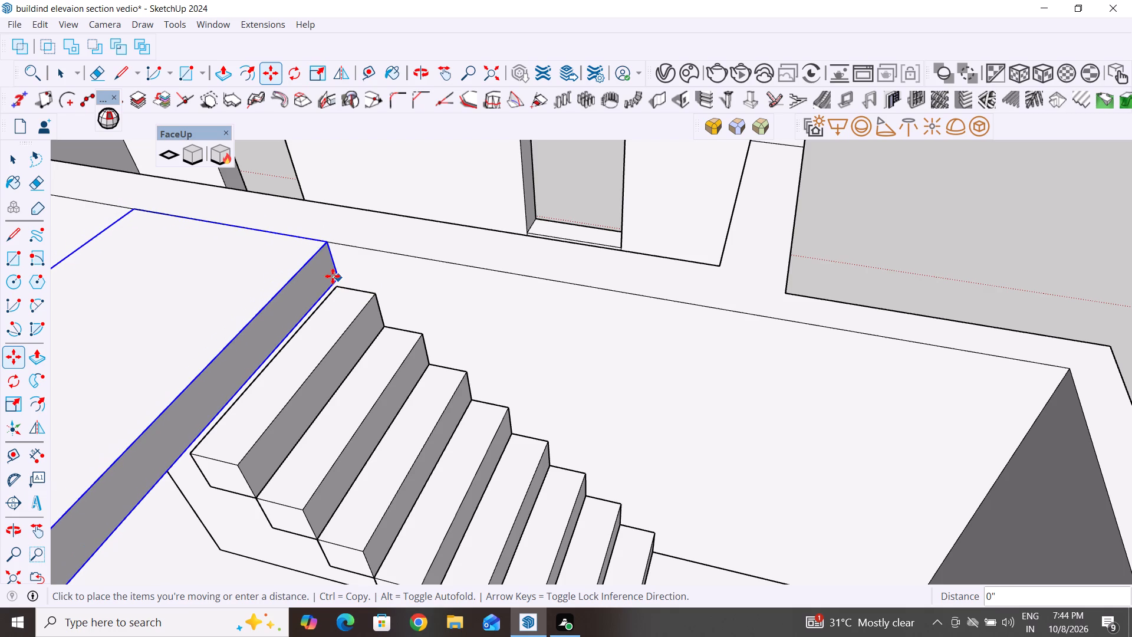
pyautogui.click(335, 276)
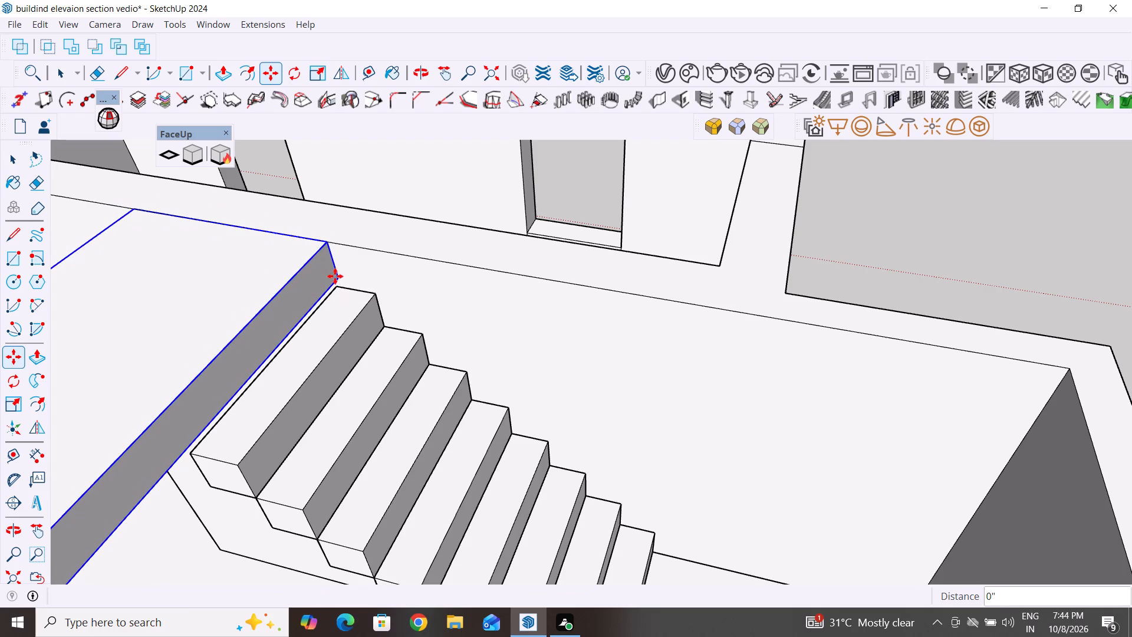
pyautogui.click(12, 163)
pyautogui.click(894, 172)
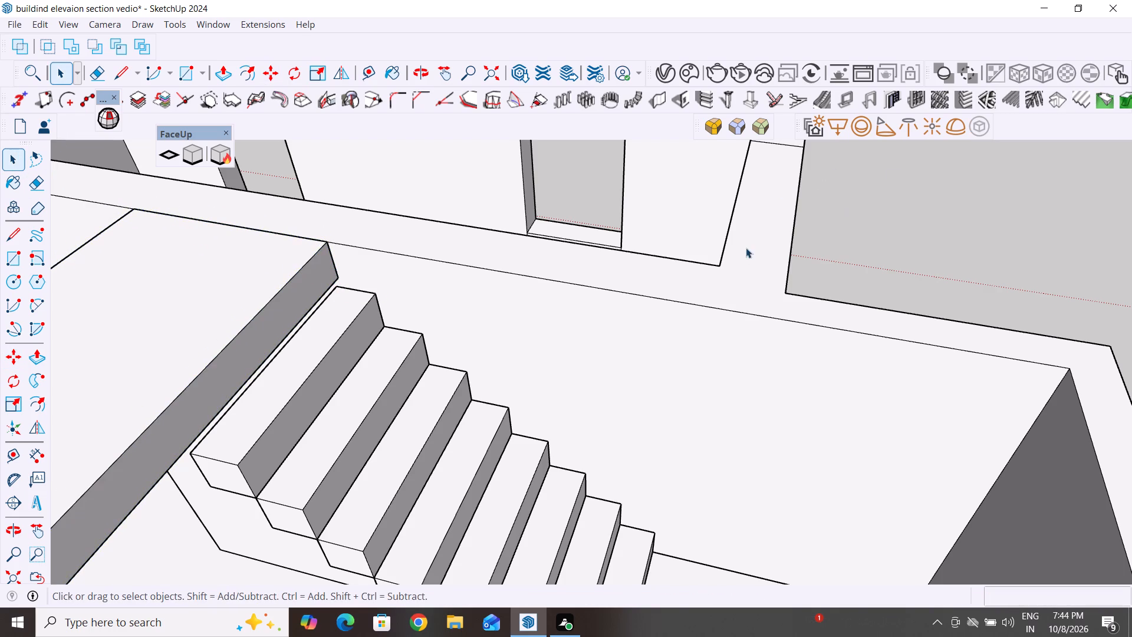
# Move the upper stair flight so its top step's back corner meets the upper landing slab's lower corner.
pyautogui.scroll(-6, 521, 308)
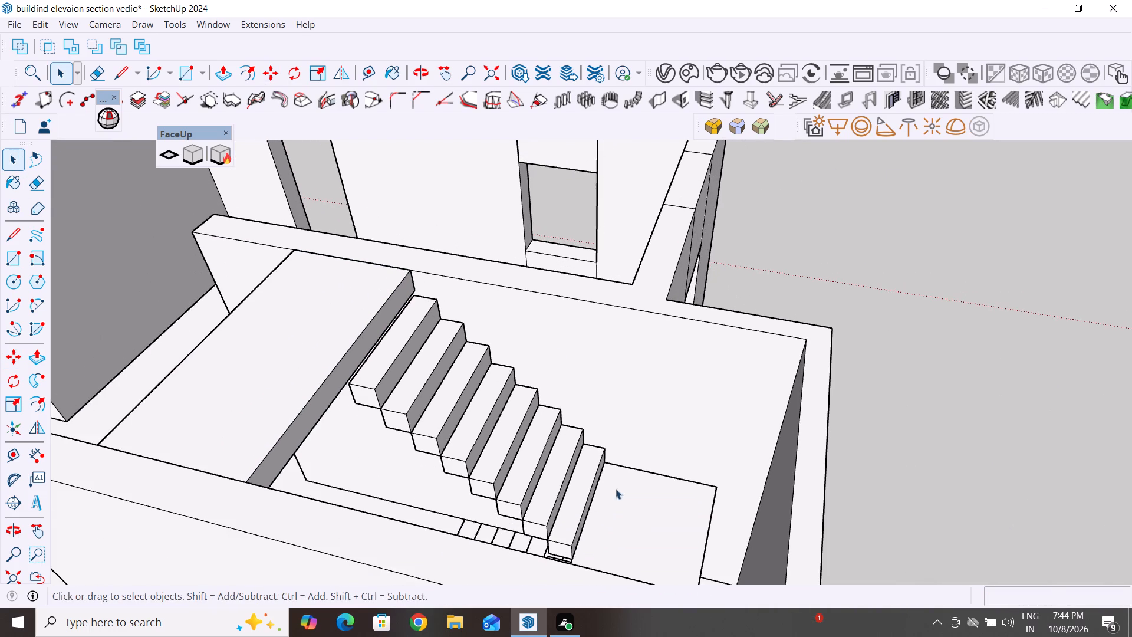
pyautogui.scroll(2, 608, 518)
pyautogui.moveTo(580, 521); pyautogui.dragTo(508, 519, button='middle')
pyautogui.scroll(1, 508, 519)
pyautogui.scroll(-3, 561, 435)
pyautogui.moveTo(539, 517); pyautogui.dragTo(544, 544, button='middle')
pyautogui.scroll(2, 518, 564)
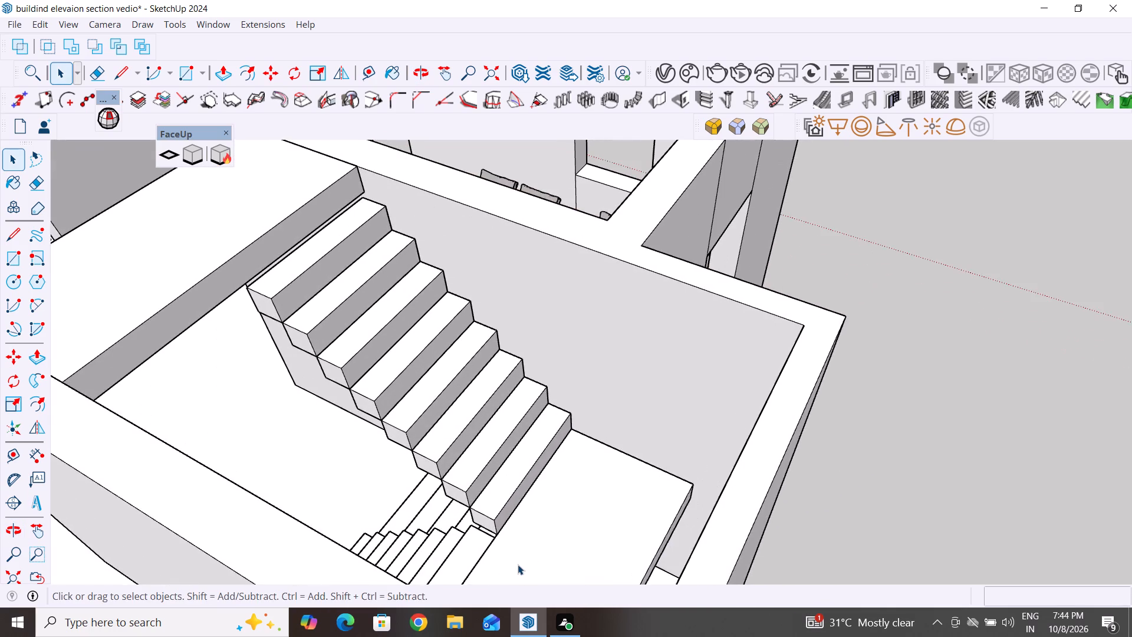
pyautogui.moveTo(521, 574); pyautogui.dragTo(593, 605, button='middle')
pyautogui.scroll(3, 601, 560)
pyautogui.moveTo(650, 529); pyautogui.dragTo(651, 482, button='middle')
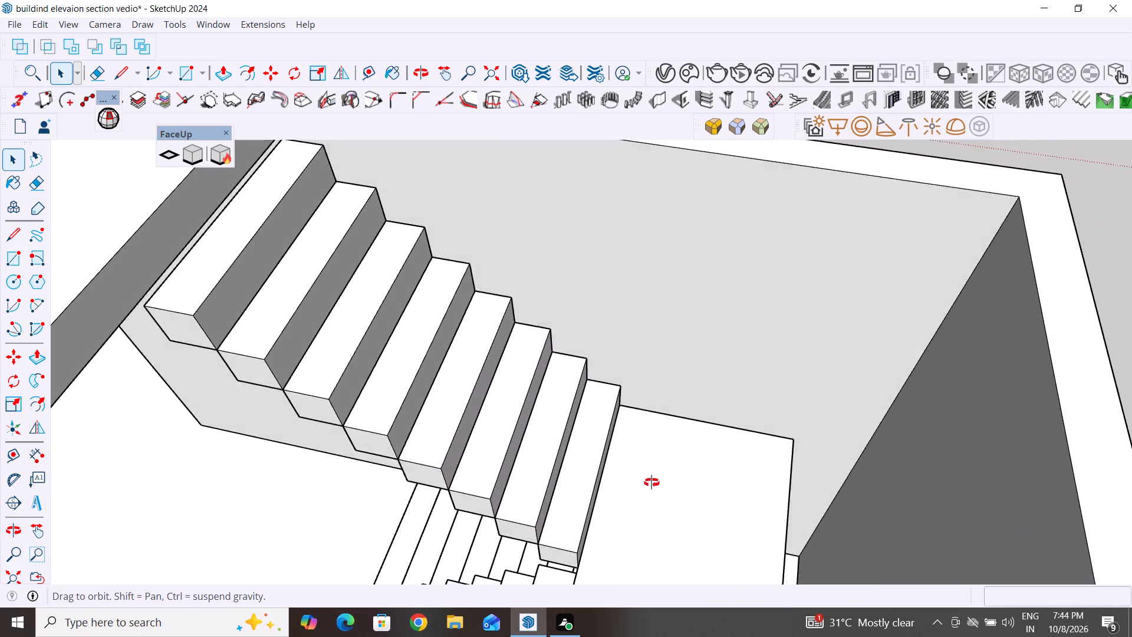
pyautogui.moveTo(651, 482); pyautogui.dragTo(726, 495, button='middle')
pyautogui.click(261, 276)
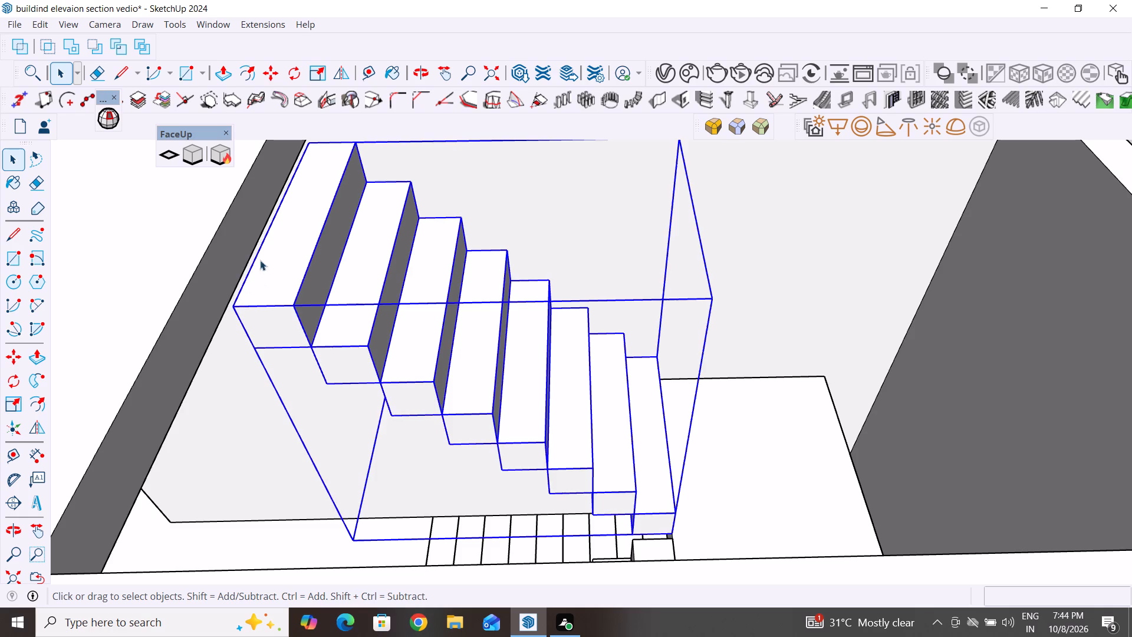
pyautogui.scroll(-4, 309, 367)
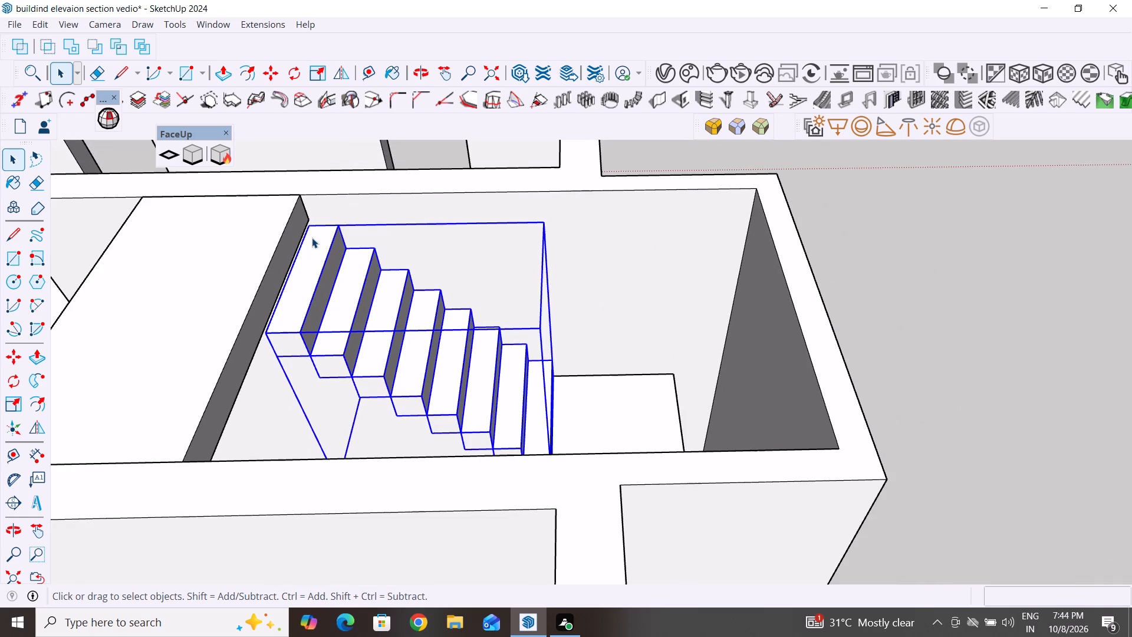
pyautogui.press('m')
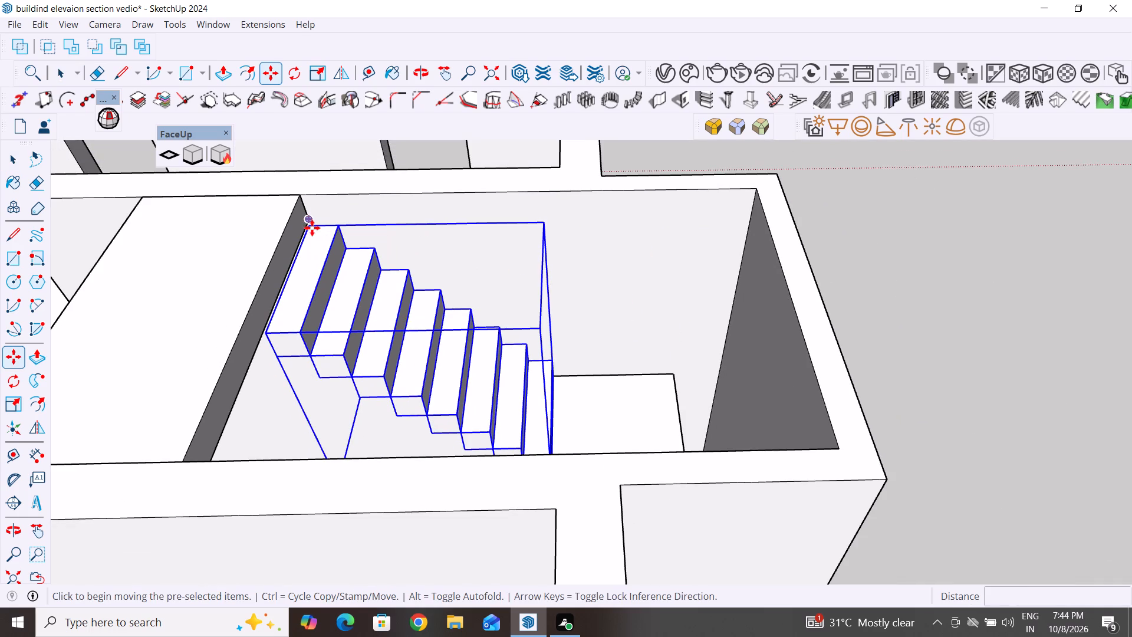
pyautogui.scroll(15, 311, 225)
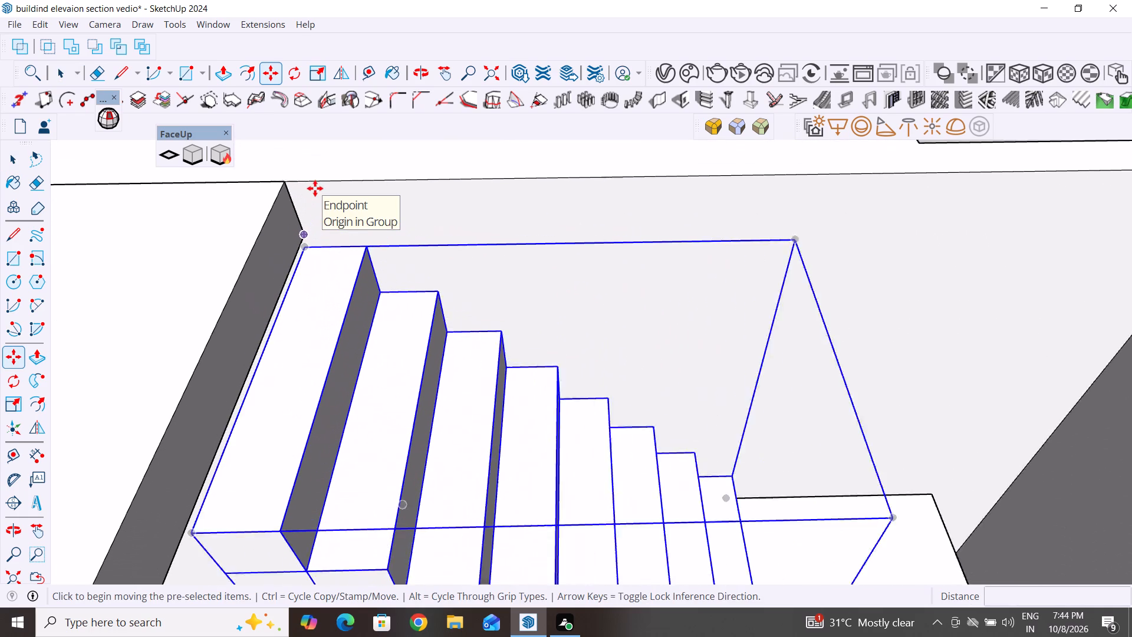
pyautogui.scroll(4, 315, 188)
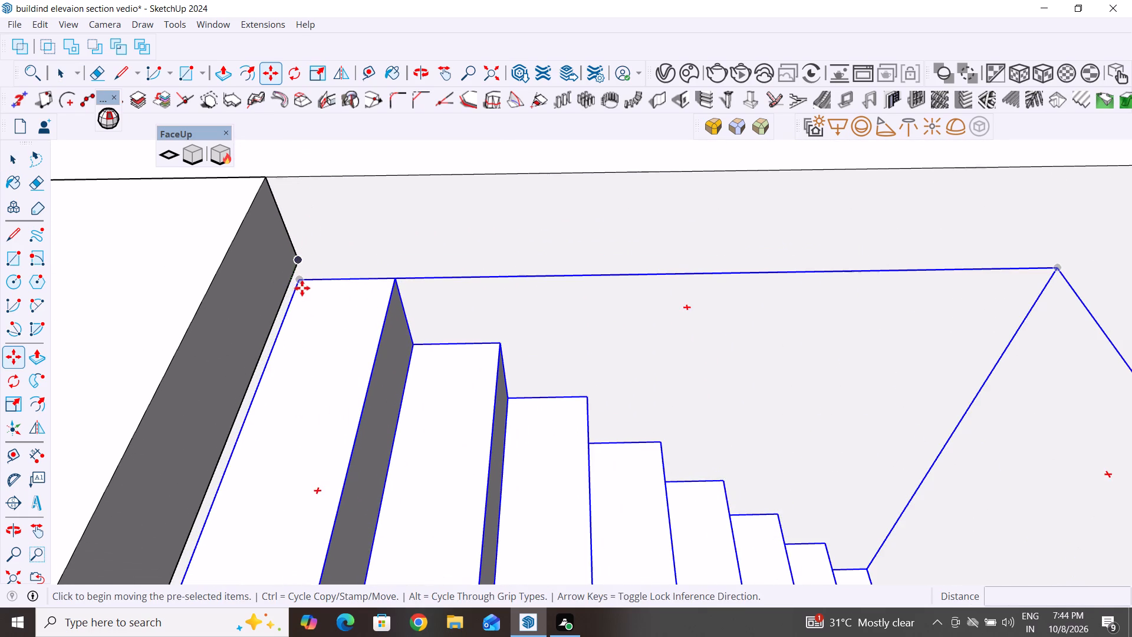
pyautogui.click(301, 285)
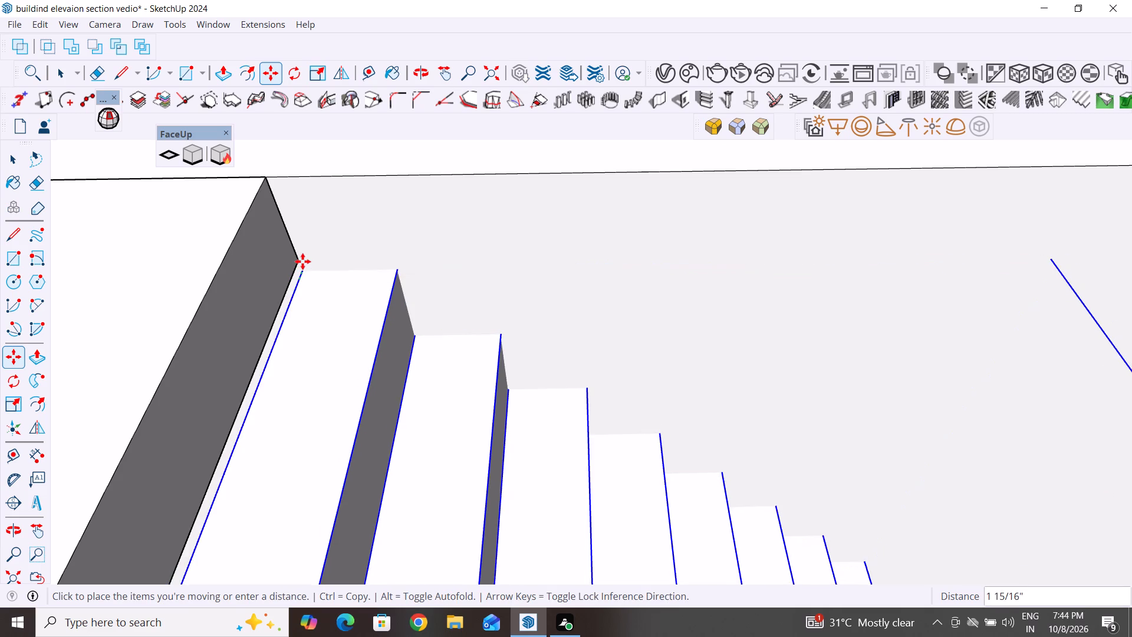
pyautogui.click(298, 258)
pyautogui.scroll(-2, 231, 303)
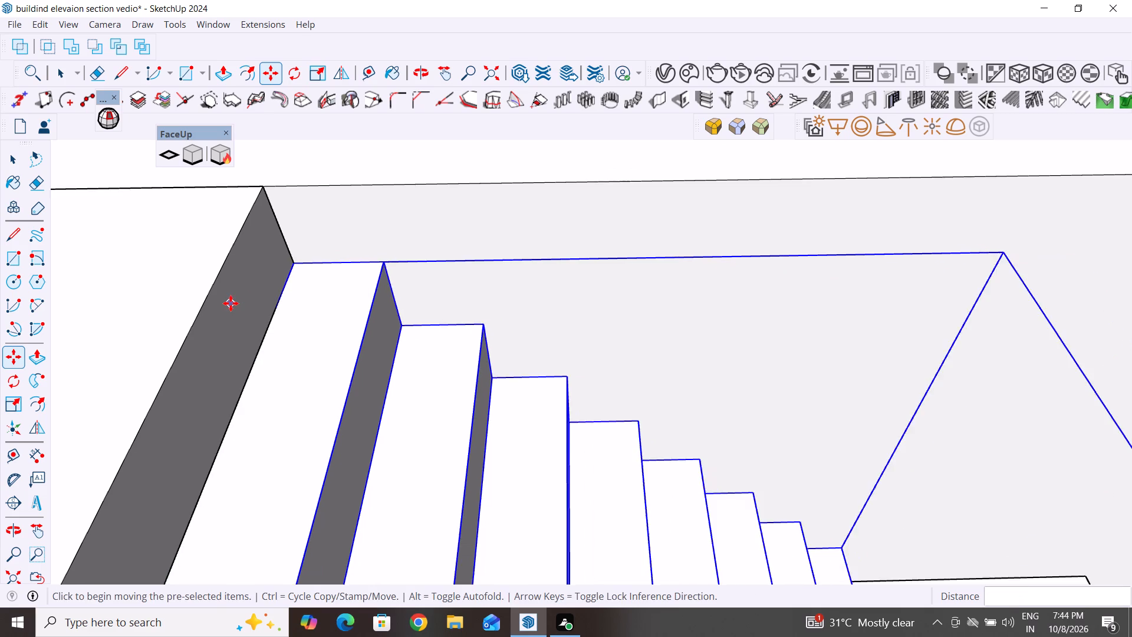
pyautogui.scroll(-8, 231, 303)
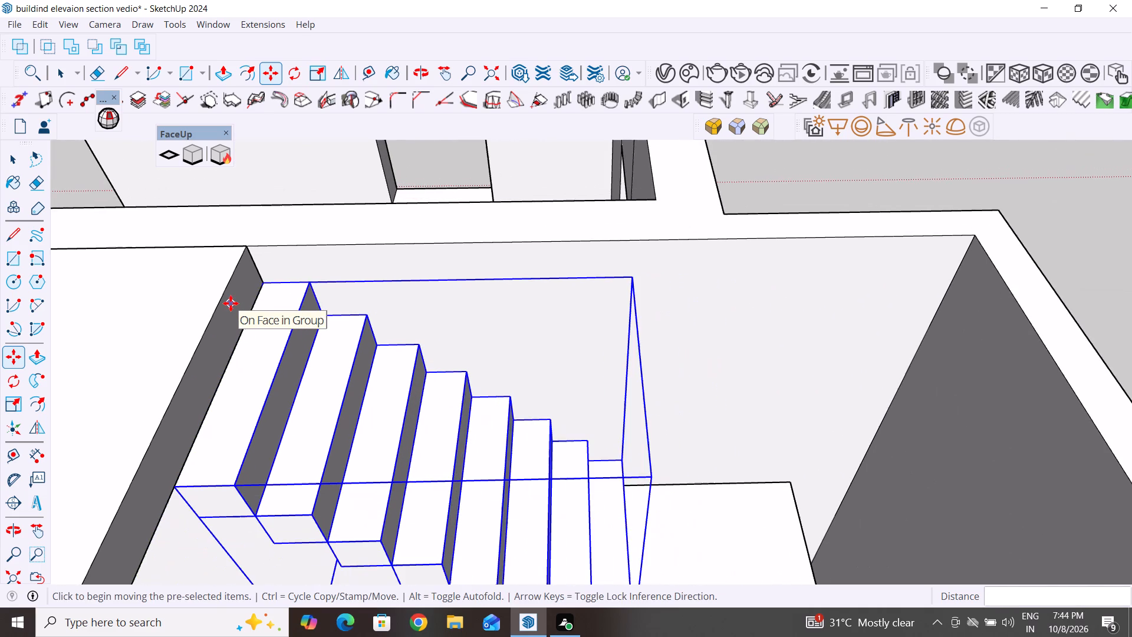
pyautogui.click(16, 159)
# Move the intermediate landing slab about 1 7/16" so its back corner meets the upper flight's lowest step.
pyautogui.scroll(-1, 289, 424)
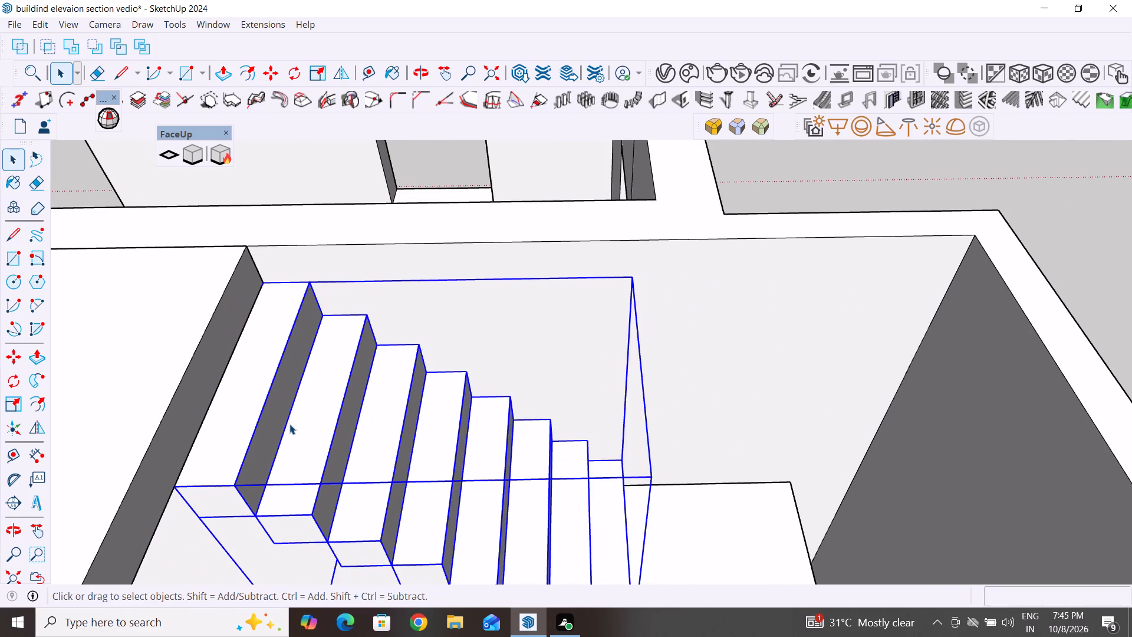
pyautogui.scroll(-3, 289, 424)
pyautogui.moveTo(374, 494); pyautogui.dragTo(749, 338, button='middle')
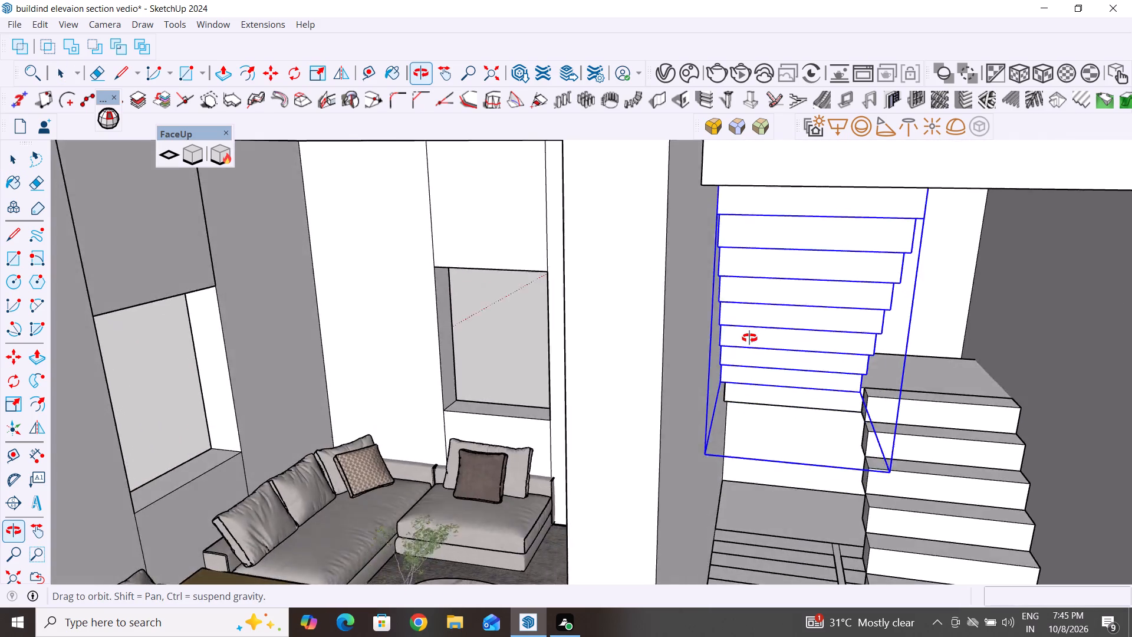
pyautogui.moveTo(749, 338); pyautogui.dragTo(690, 320, button='middle')
pyautogui.scroll(7, 867, 382)
pyautogui.moveTo(884, 421); pyautogui.dragTo(805, 444, button='middle')
pyautogui.scroll(1, 875, 425)
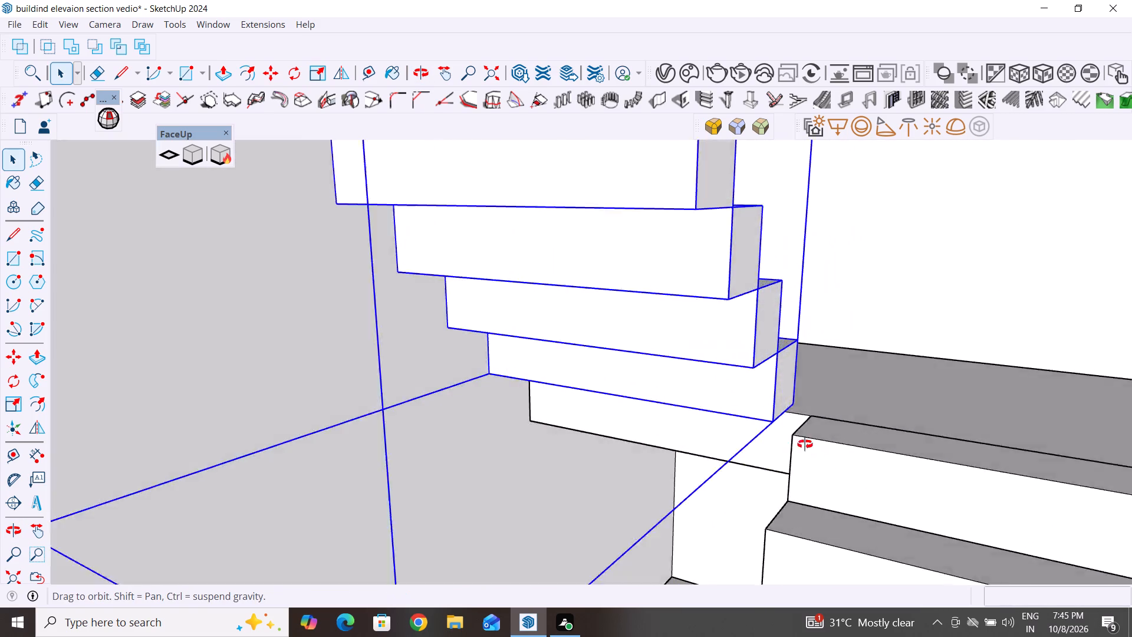
pyautogui.moveTo(805, 444); pyautogui.dragTo(799, 493, button='middle')
pyautogui.scroll(1, 798, 483)
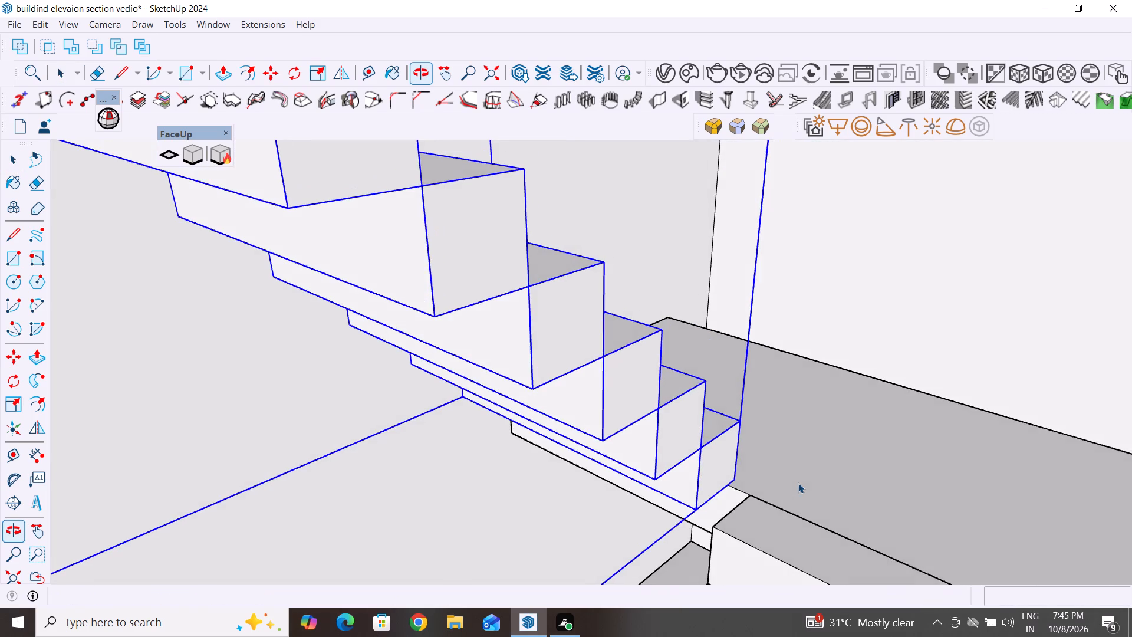
pyautogui.scroll(5, 798, 483)
pyautogui.moveTo(778, 487); pyautogui.dragTo(744, 473, button='middle')
pyautogui.click(752, 475)
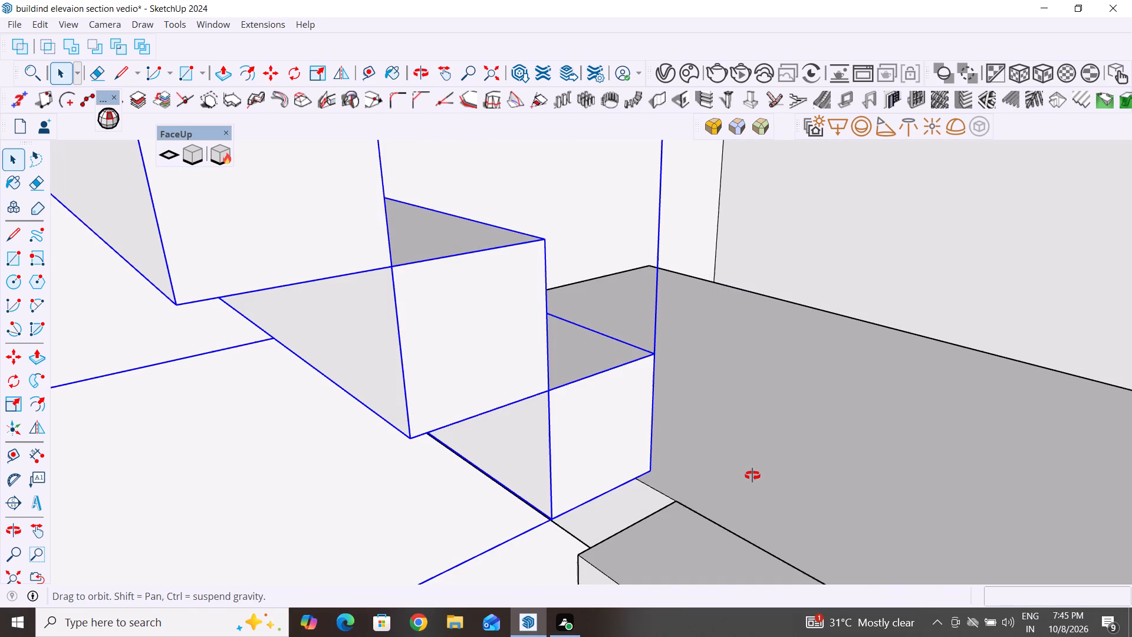
pyautogui.moveTo(711, 513); pyautogui.dragTo(798, 475, button='middle')
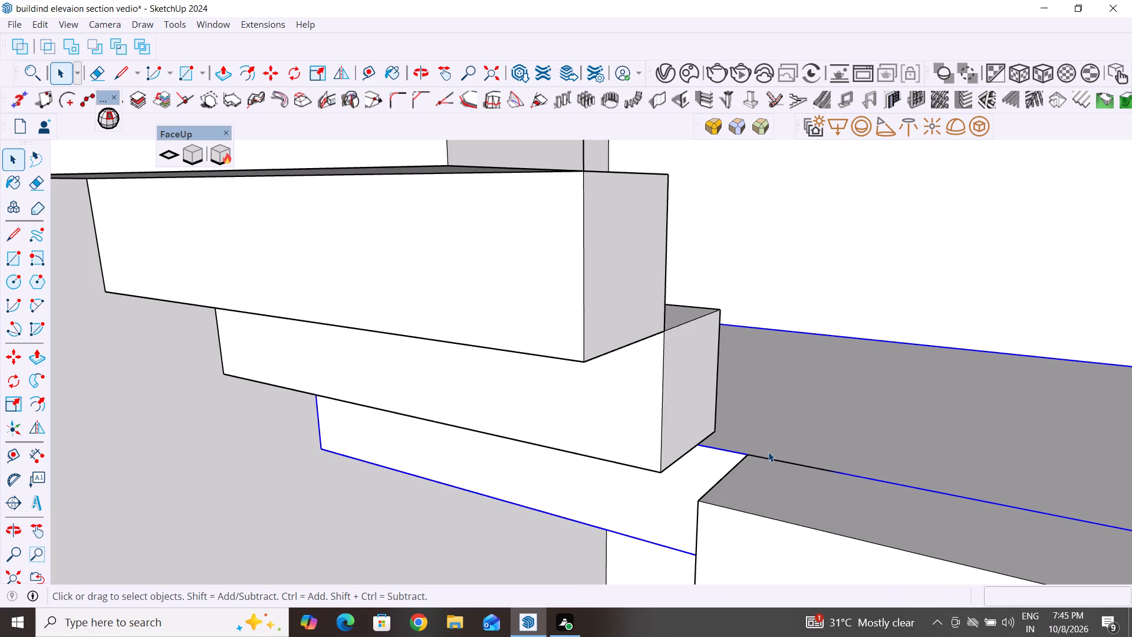
pyautogui.scroll(-9, 734, 457)
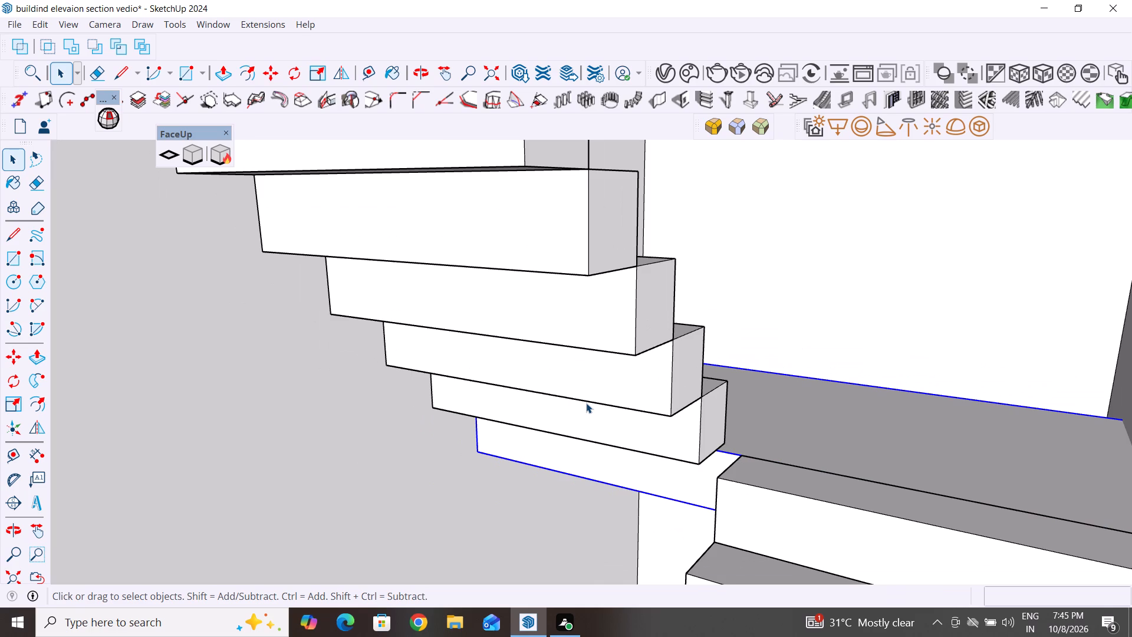
pyautogui.moveTo(754, 414); pyautogui.dragTo(669, 451, button='middle')
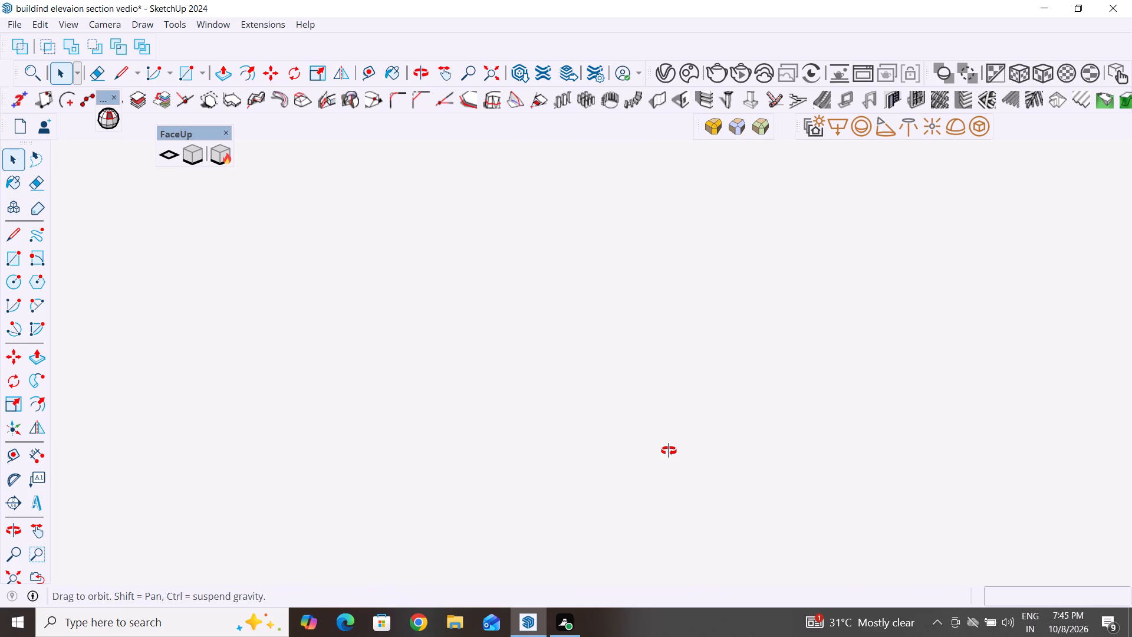
pyautogui.moveTo(669, 451); pyautogui.dragTo(673, 516, button='middle')
pyautogui.scroll(3, 541, 489)
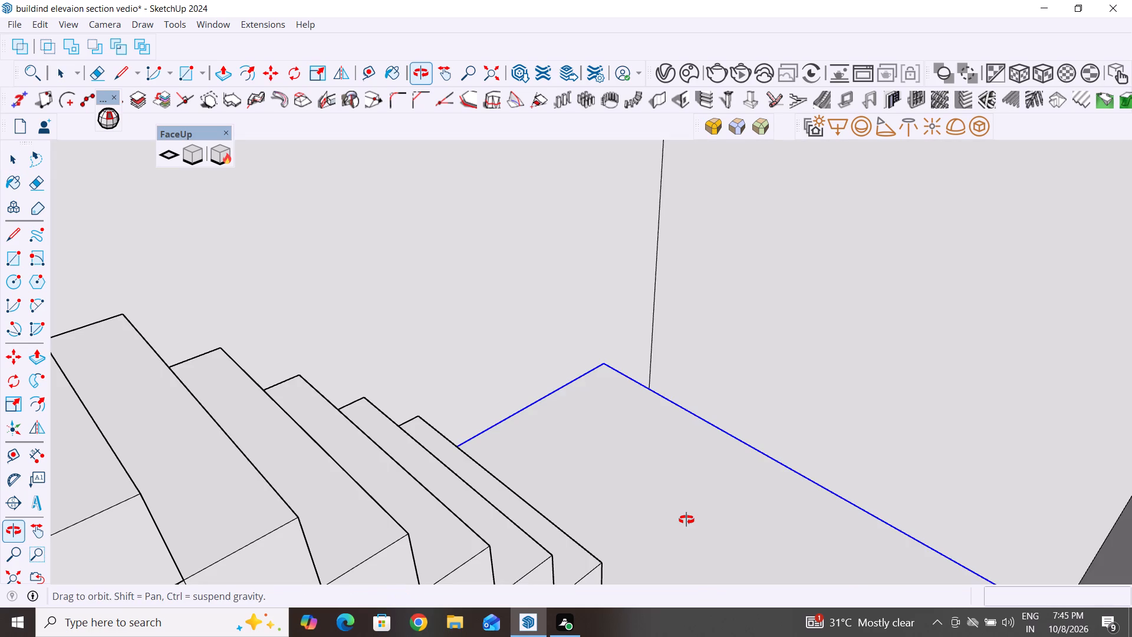
pyautogui.scroll(2, 686, 520)
pyautogui.scroll(4, 639, 432)
pyautogui.moveTo(727, 471); pyautogui.dragTo(642, 478, button='middle')
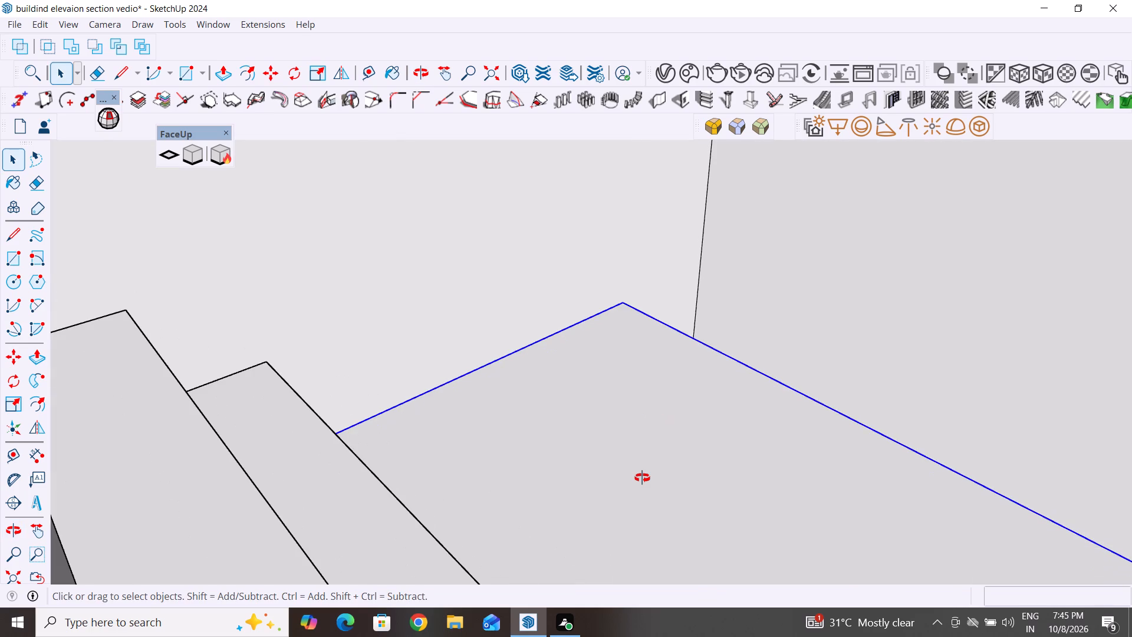
pyautogui.moveTo(642, 478); pyautogui.dragTo(618, 483, button='middle')
pyautogui.press('m')
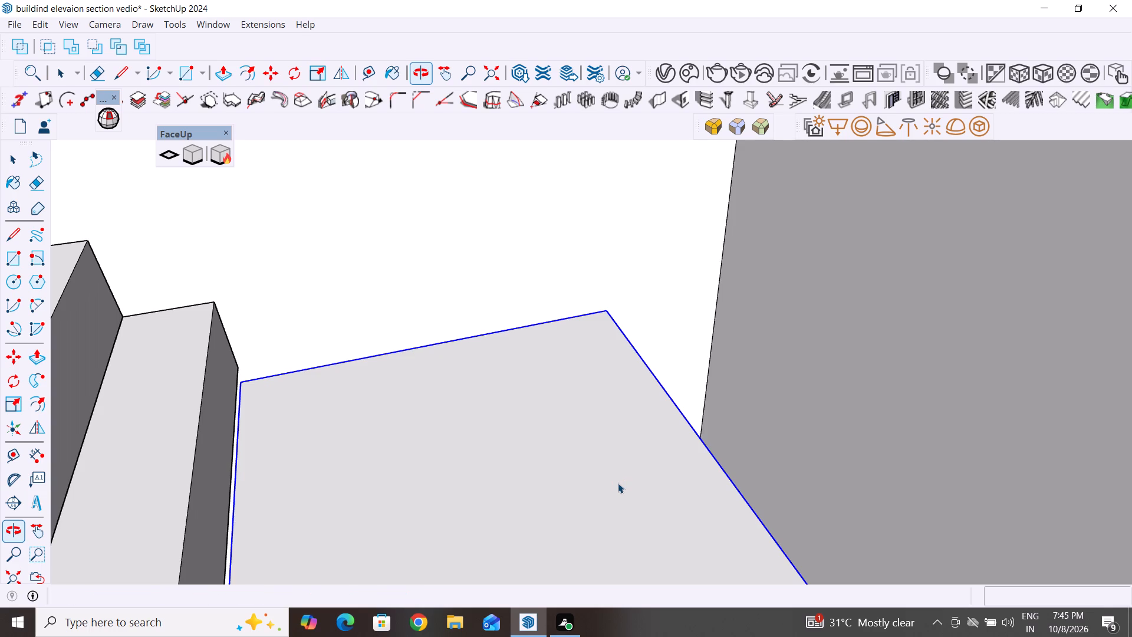
pyautogui.click(242, 378)
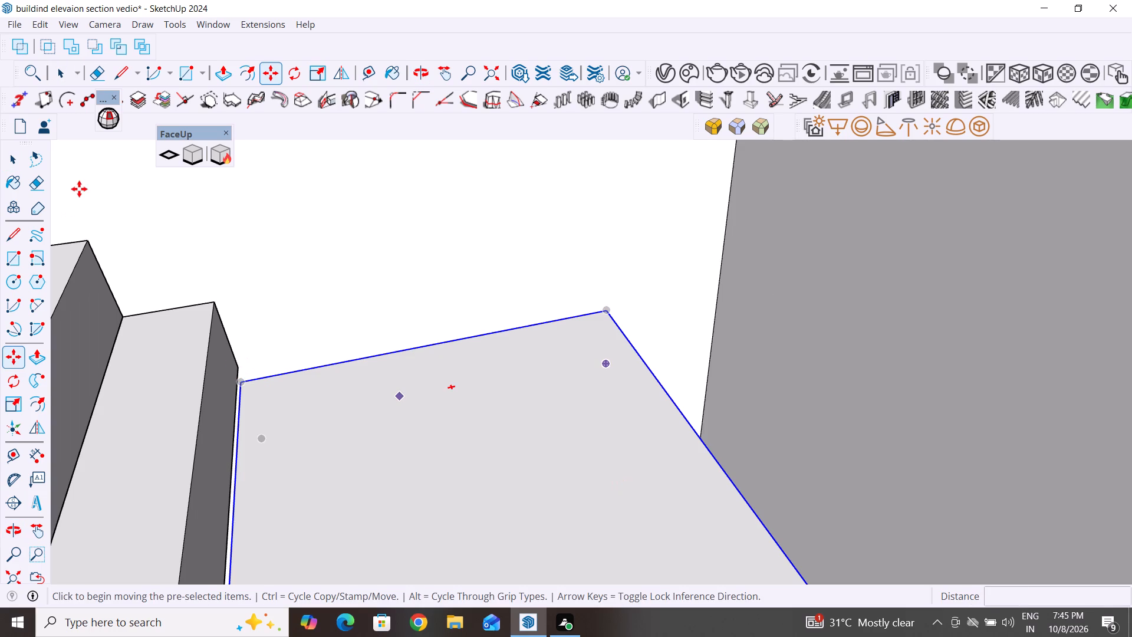
pyautogui.scroll(-4, 543, 442)
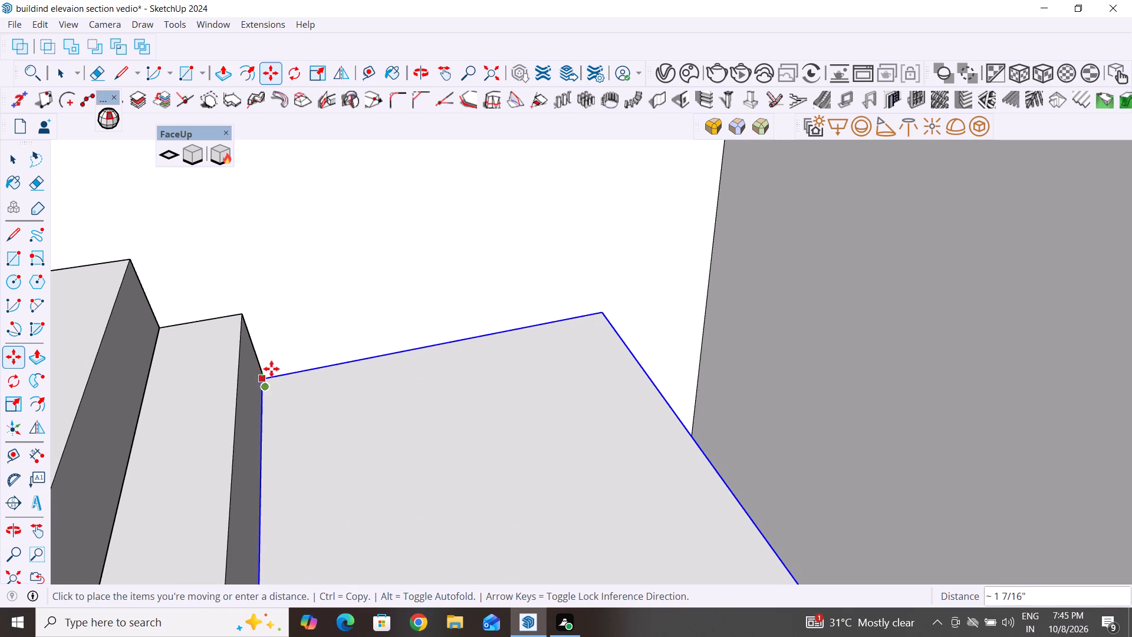
pyautogui.click(258, 366)
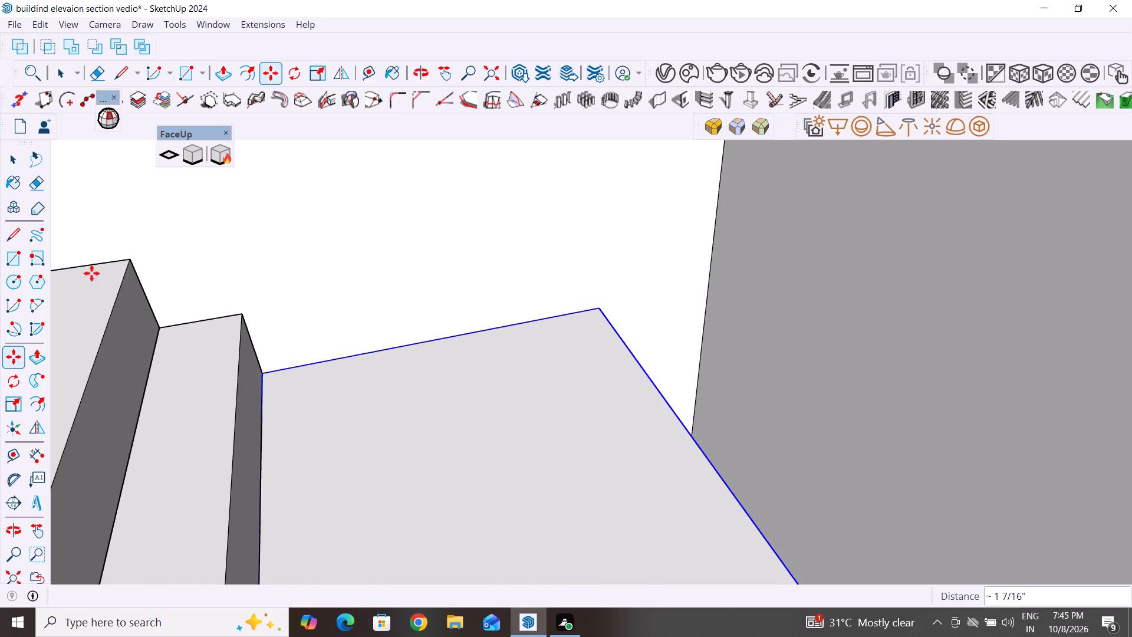
pyautogui.click(9, 162)
# Open the intermediate landing slab's group and extend its outer side face 1' 2" to the stairwell's end wall.
pyautogui.click(436, 428)
pyautogui.scroll(-6, 512, 457)
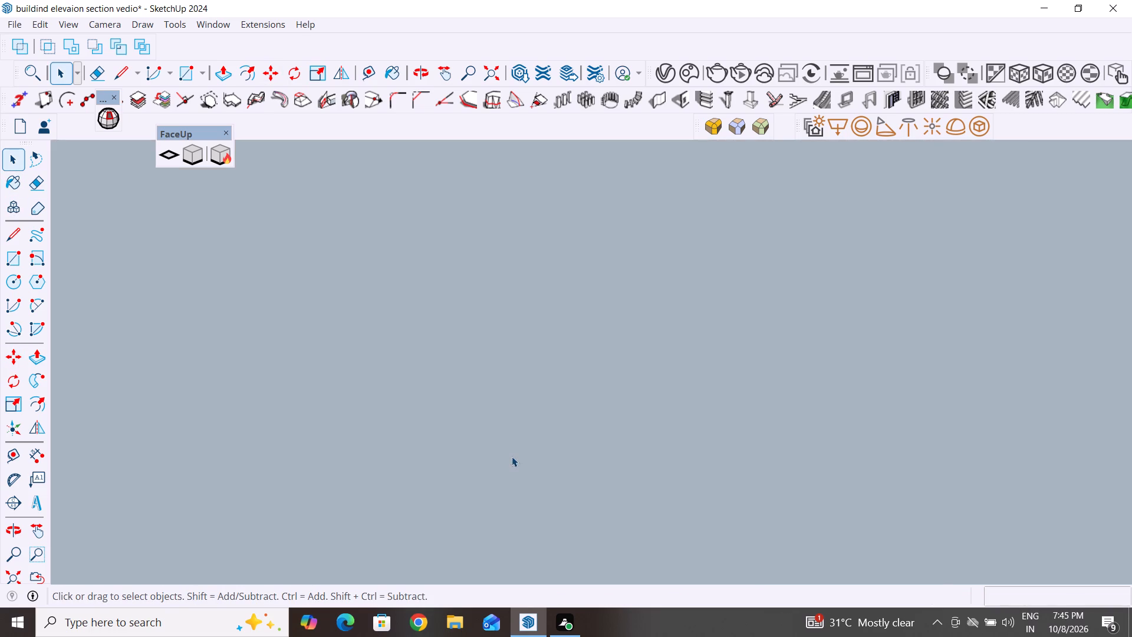
pyautogui.scroll(-6, 514, 465)
pyautogui.scroll(-19, 526, 477)
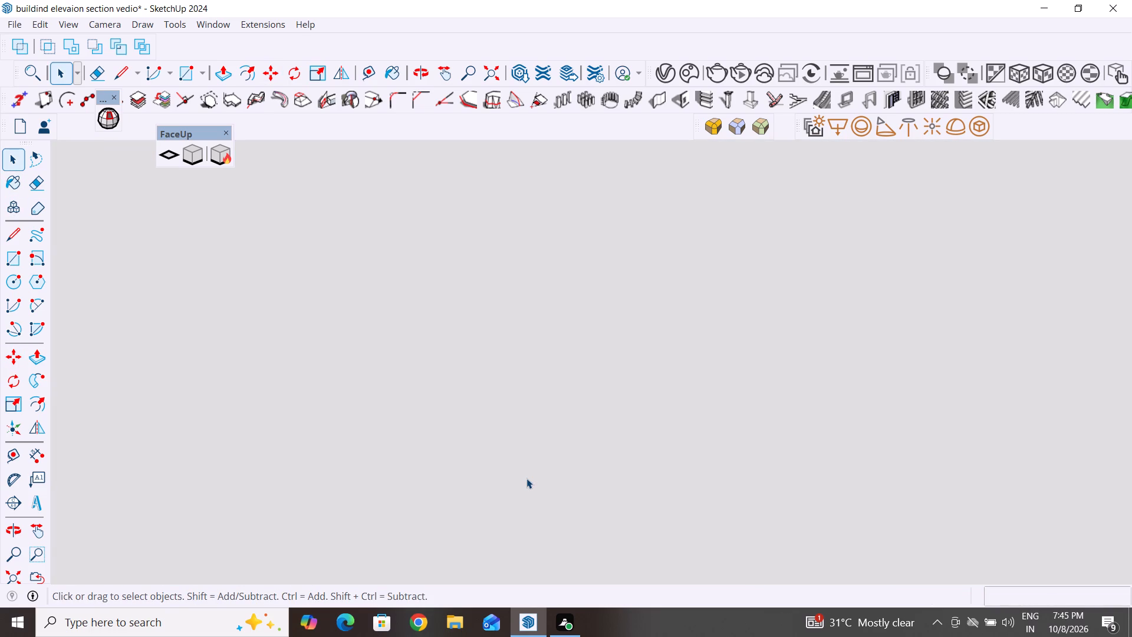
pyautogui.scroll(-3, 526, 478)
pyautogui.scroll(-15, 584, 355)
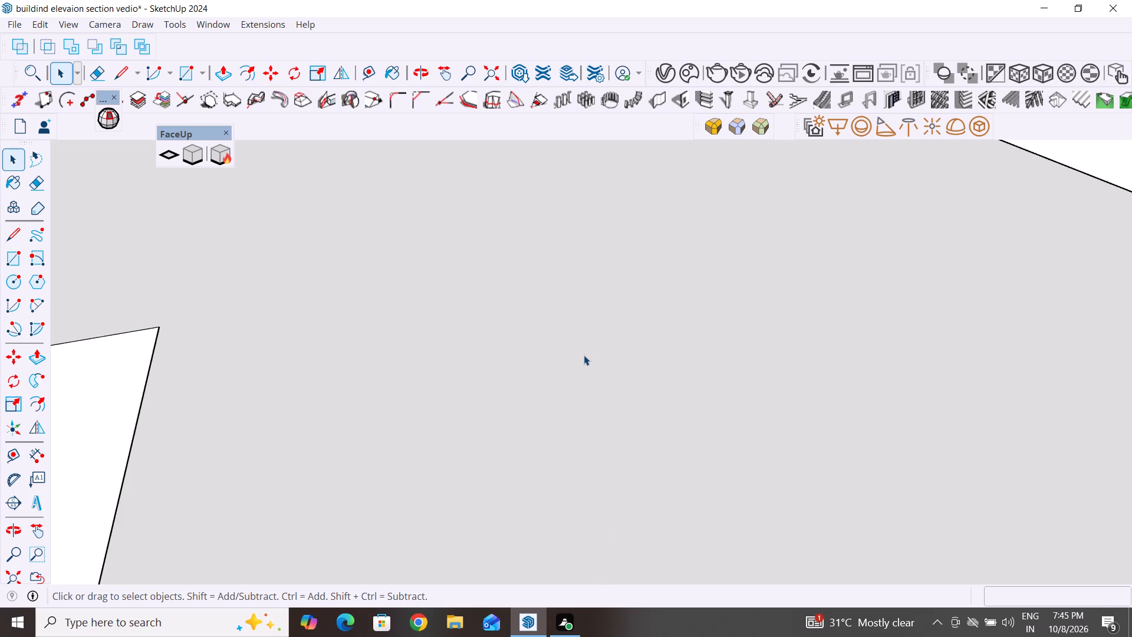
pyautogui.scroll(-20, 584, 355)
pyautogui.scroll(-20, 584, 355)
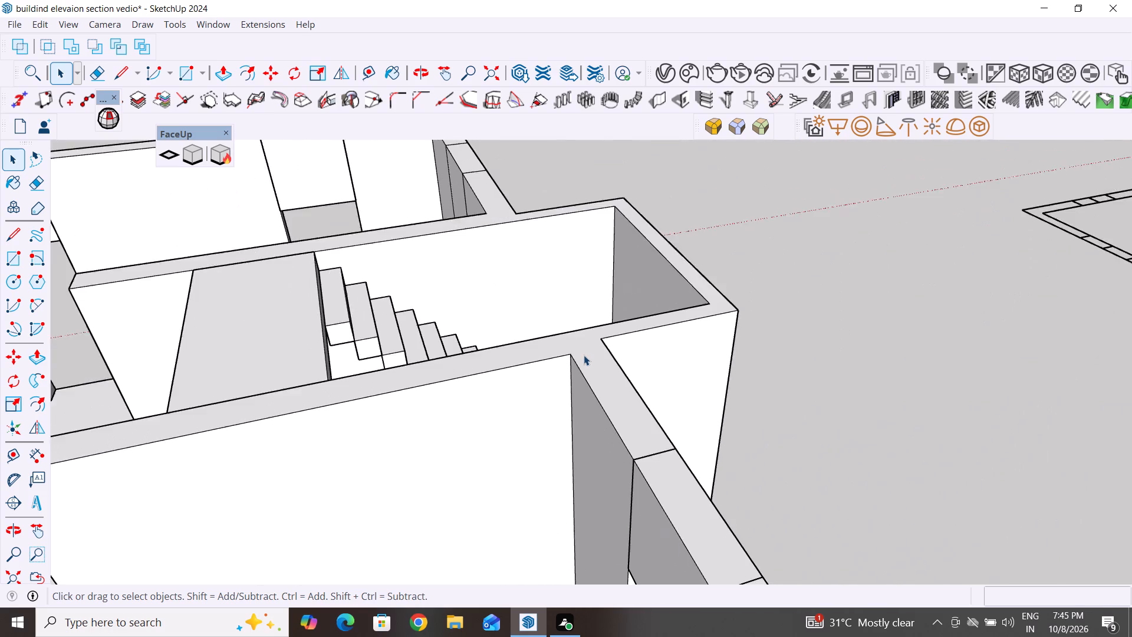
pyautogui.scroll(-16, 584, 355)
pyautogui.click(789, 386)
pyautogui.scroll(9, 540, 328)
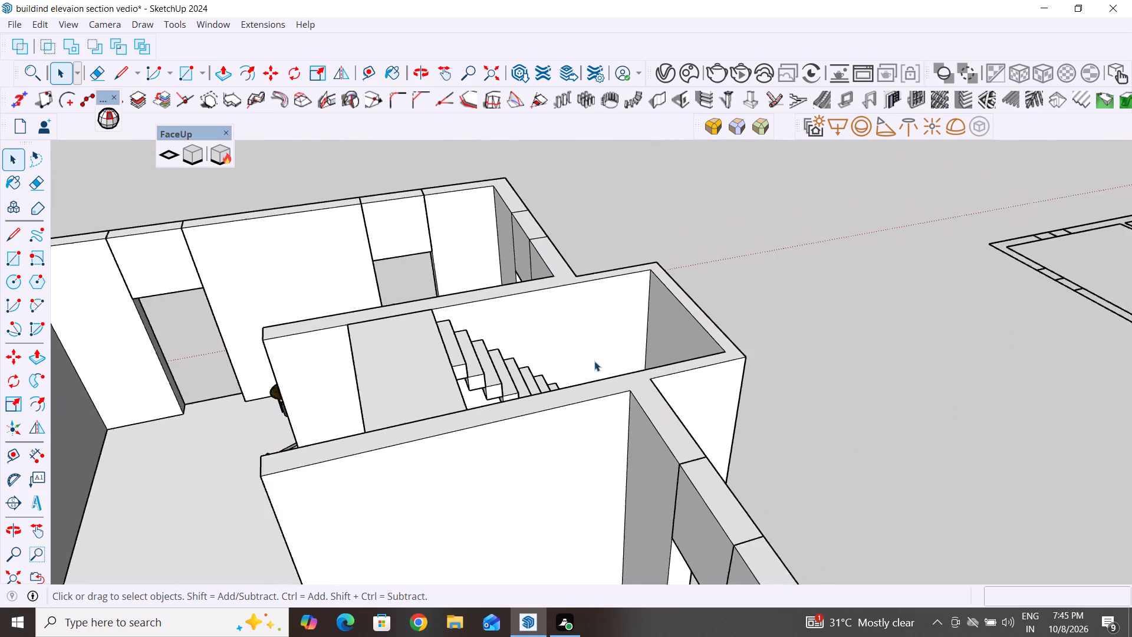
pyautogui.scroll(2, 594, 361)
pyautogui.moveTo(590, 386); pyautogui.dragTo(580, 493, button='middle')
pyautogui.scroll(4, 663, 501)
pyautogui.moveTo(692, 501); pyautogui.dragTo(634, 507, button='middle')
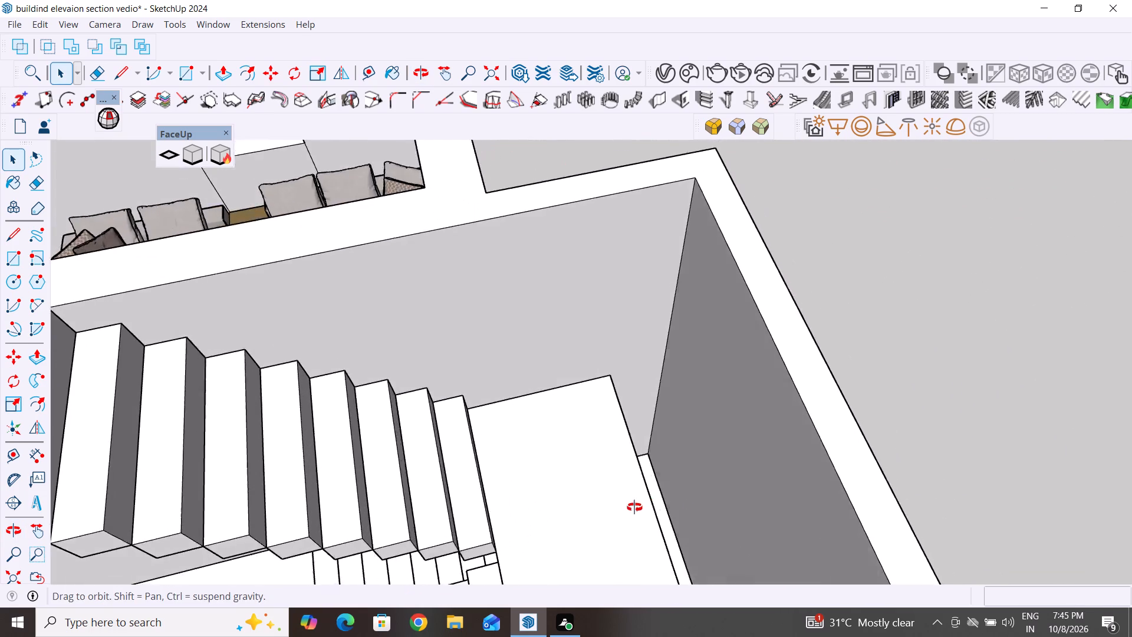
pyautogui.moveTo(634, 507); pyautogui.dragTo(611, 500, button='middle')
pyautogui.scroll(4, 611, 478)
pyautogui.moveTo(620, 483); pyautogui.dragTo(576, 487, button='middle')
pyautogui.scroll(1, 620, 483)
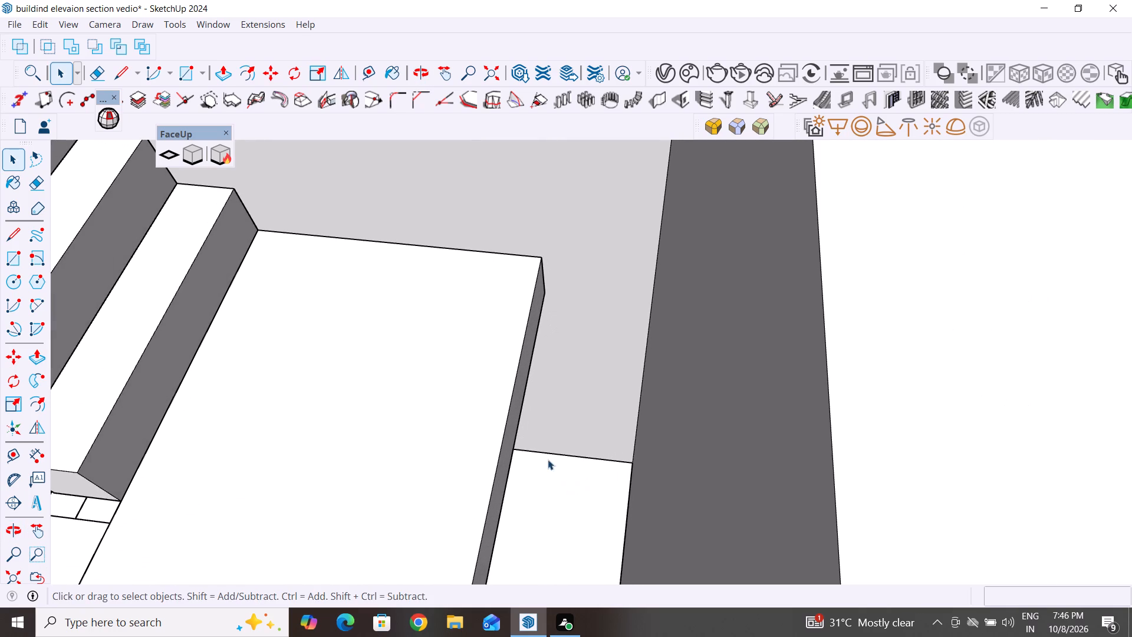
pyautogui.click(517, 411)
pyautogui.doubleClick(517, 411)
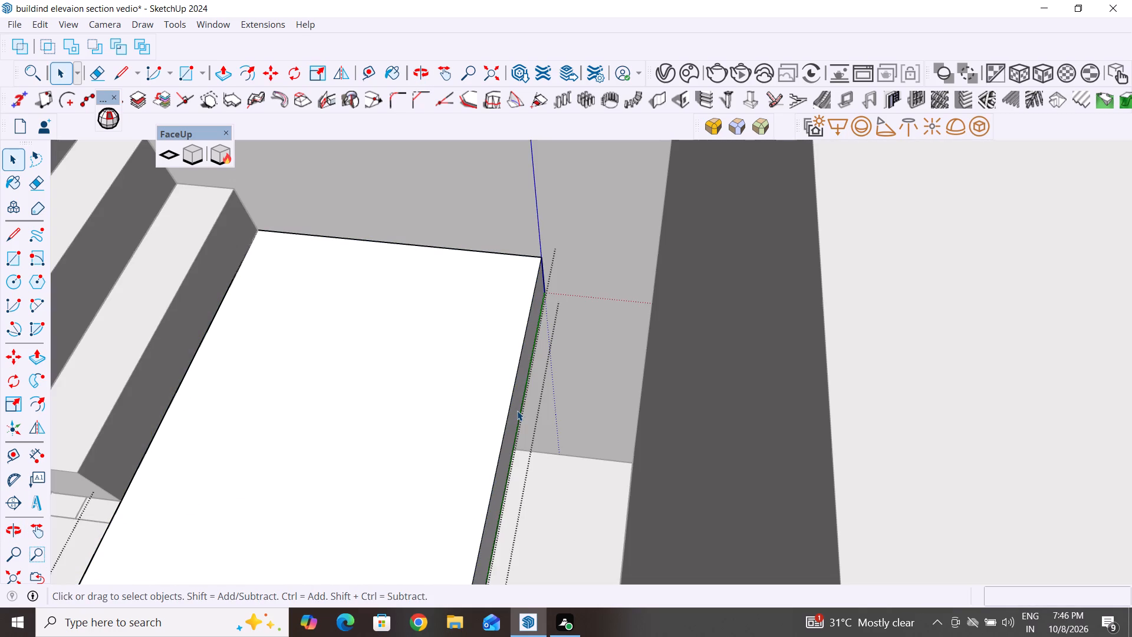
pyautogui.click(517, 411)
pyautogui.click(517, 411)
pyautogui.scroll(4, 586, 419)
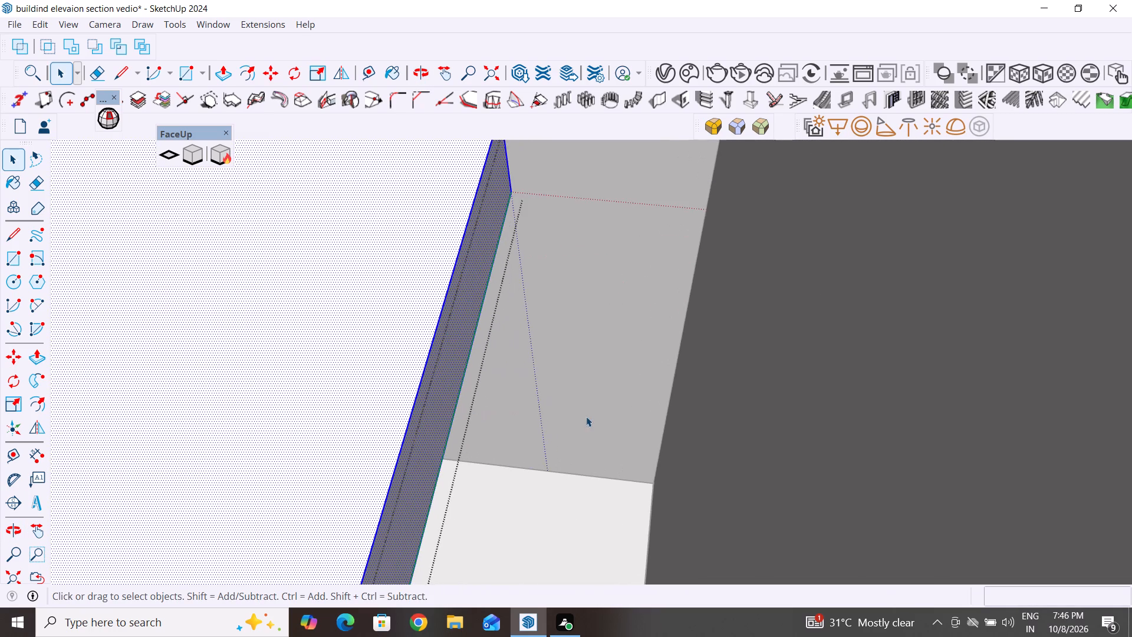
pyautogui.moveTo(587, 416); pyautogui.dragTo(570, 438, button='middle')
pyautogui.click(451, 323)
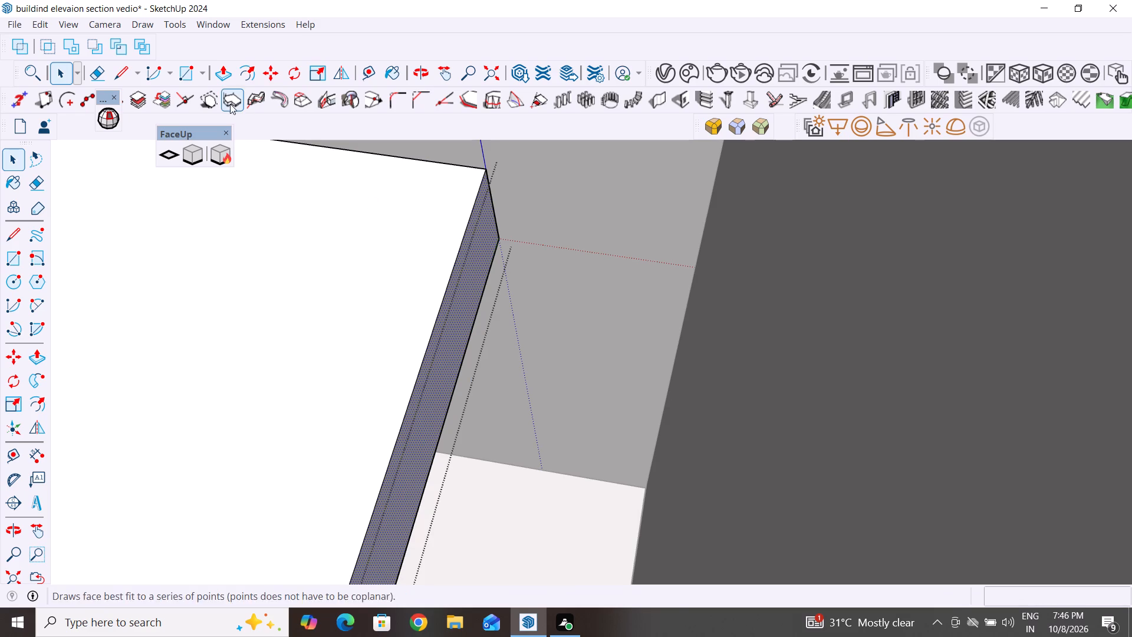
pyautogui.click(226, 73)
pyautogui.click(491, 238)
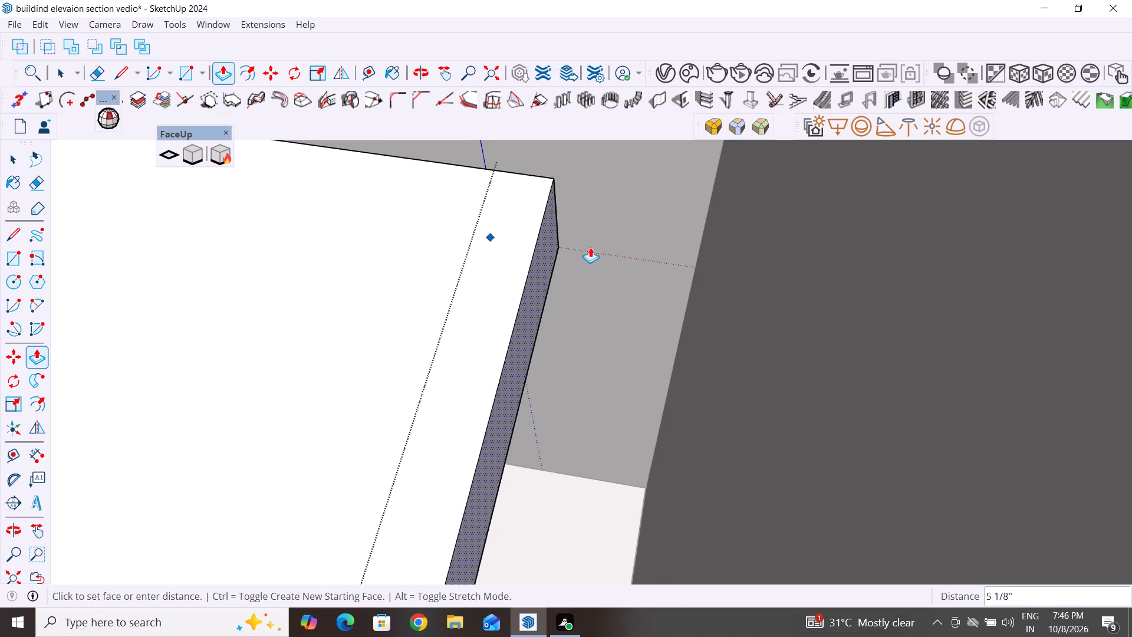
pyautogui.click(706, 272)
pyautogui.scroll(-11, 838, 362)
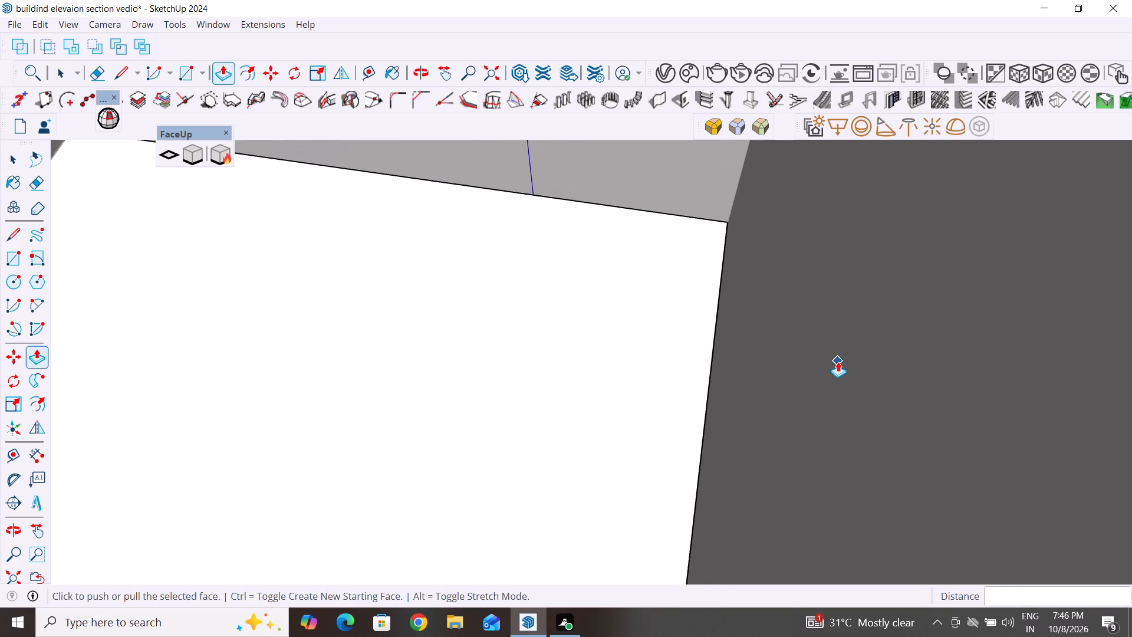
pyautogui.scroll(-20, 838, 362)
pyautogui.scroll(-2, 838, 362)
pyautogui.moveTo(707, 403); pyautogui.dragTo(910, 388, button='middle')
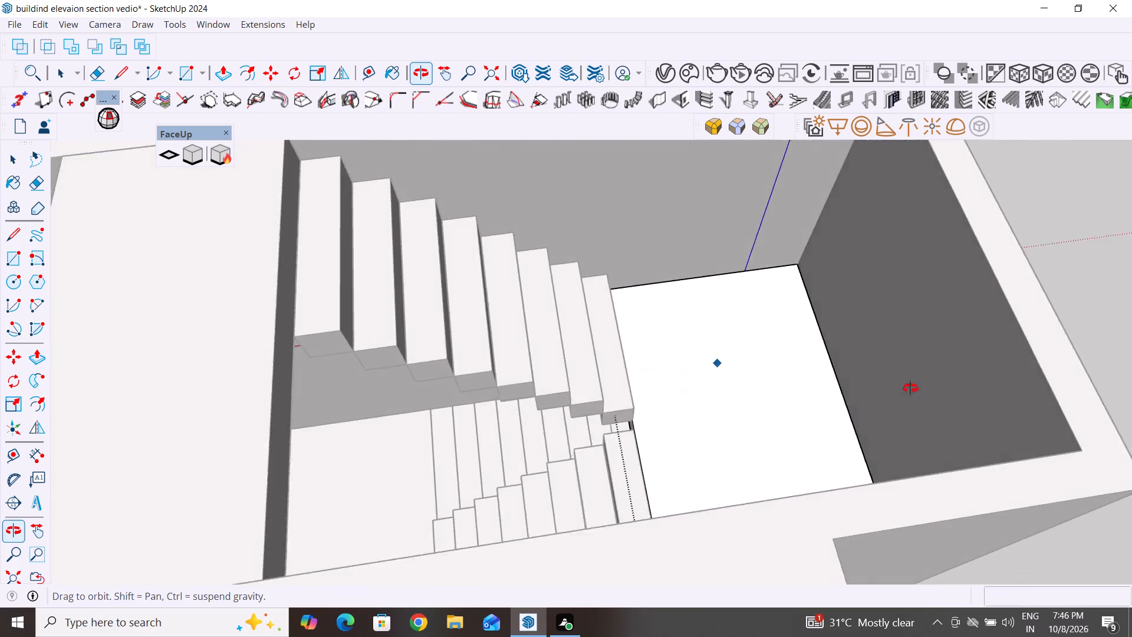
pyautogui.moveTo(910, 388); pyautogui.dragTo(996, 352, button='middle')
pyautogui.scroll(-2, 763, 429)
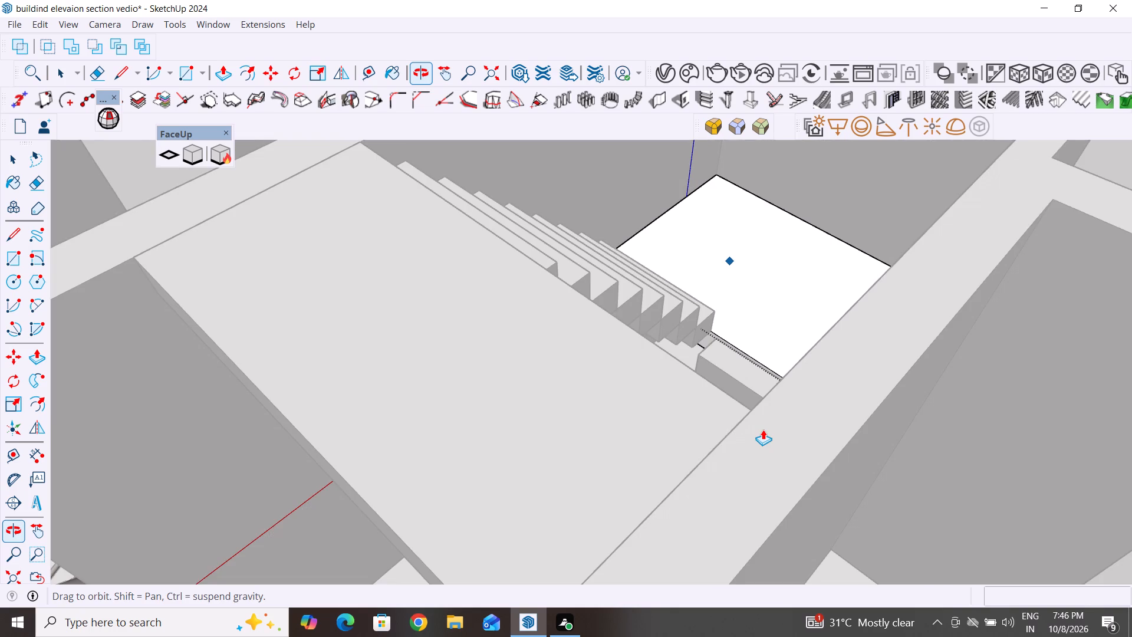
pyautogui.scroll(-12, 763, 429)
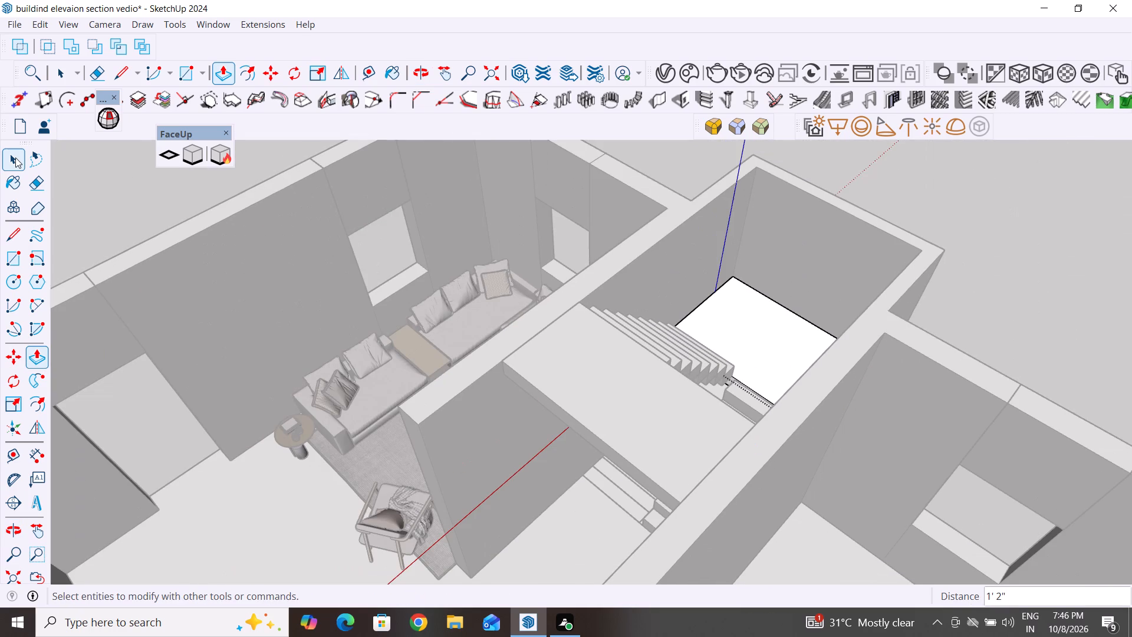
pyautogui.click(15, 157)
pyautogui.click(1042, 210)
# Group the wall faces and edges meeting at the stairwell's outer corner.
pyautogui.click(878, 310)
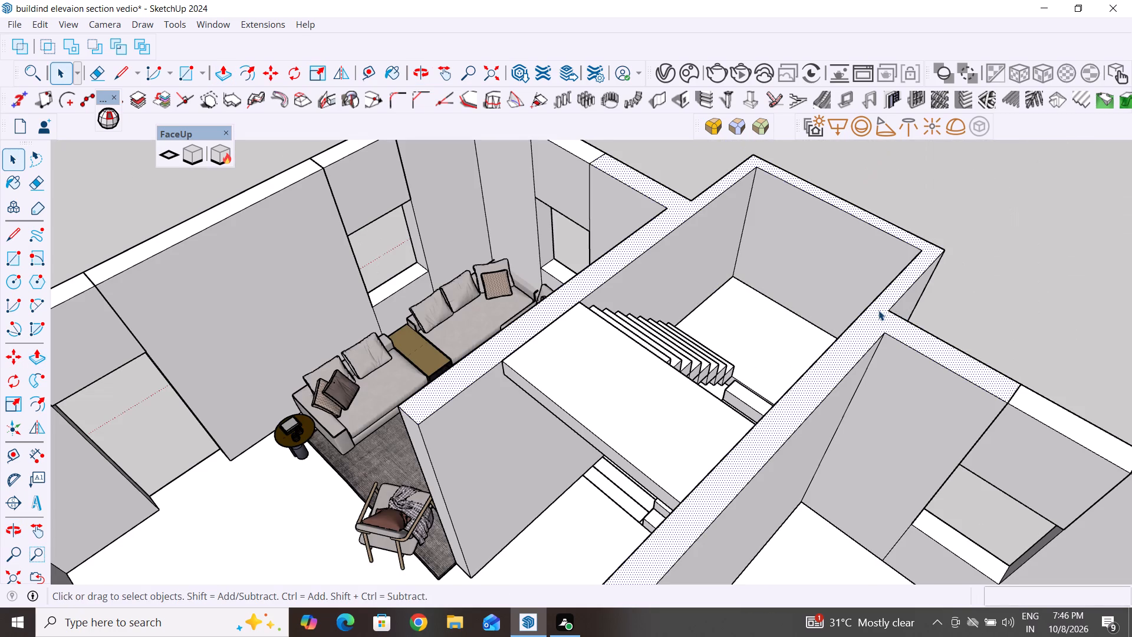
pyautogui.click(982, 236)
pyautogui.moveTo(975, 198); pyautogui.dragTo(904, 271)
pyautogui.rightClick(936, 251)
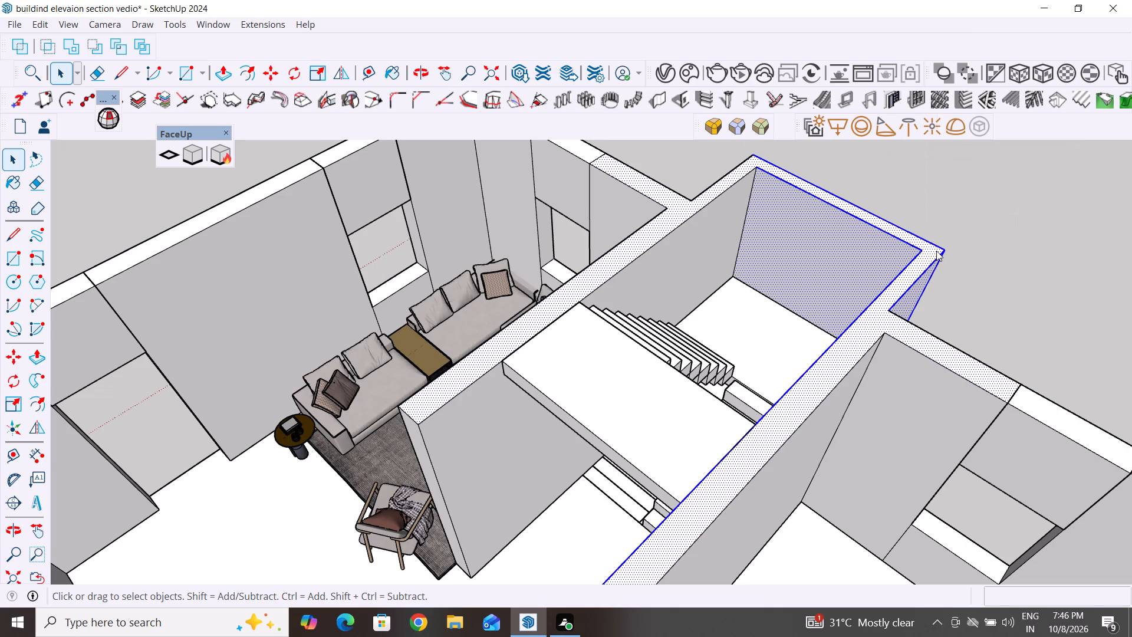
pyautogui.click(990, 136)
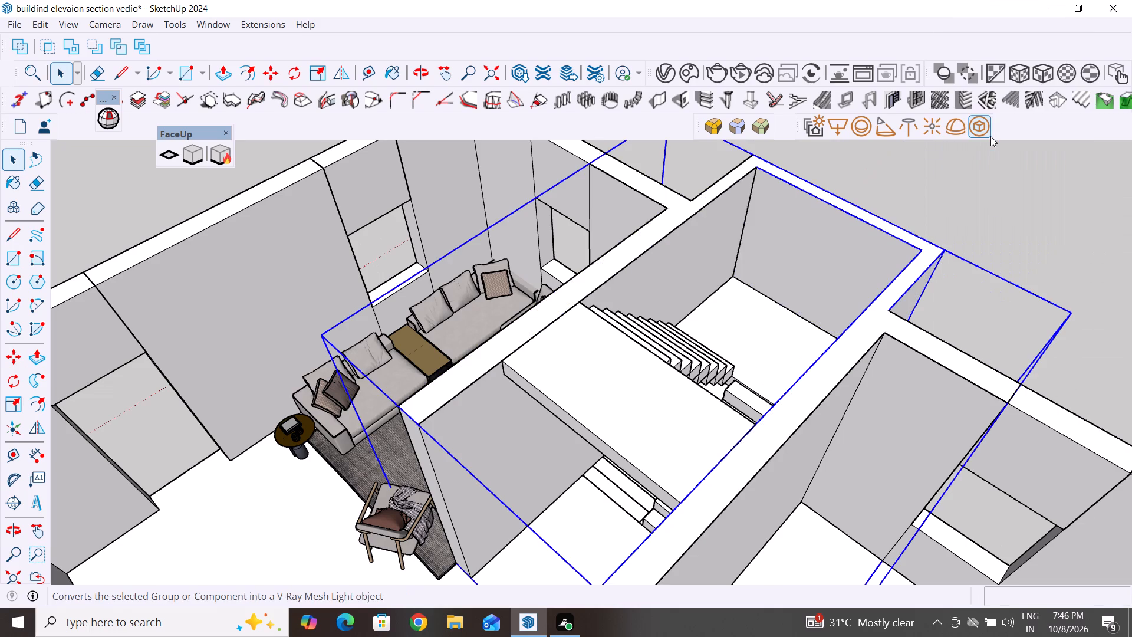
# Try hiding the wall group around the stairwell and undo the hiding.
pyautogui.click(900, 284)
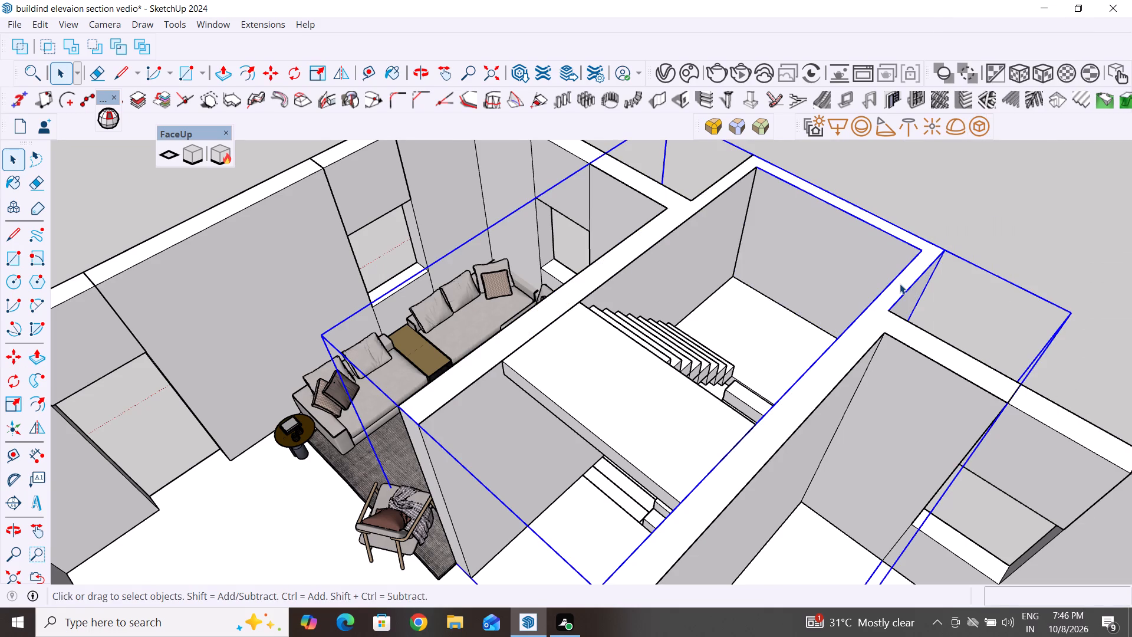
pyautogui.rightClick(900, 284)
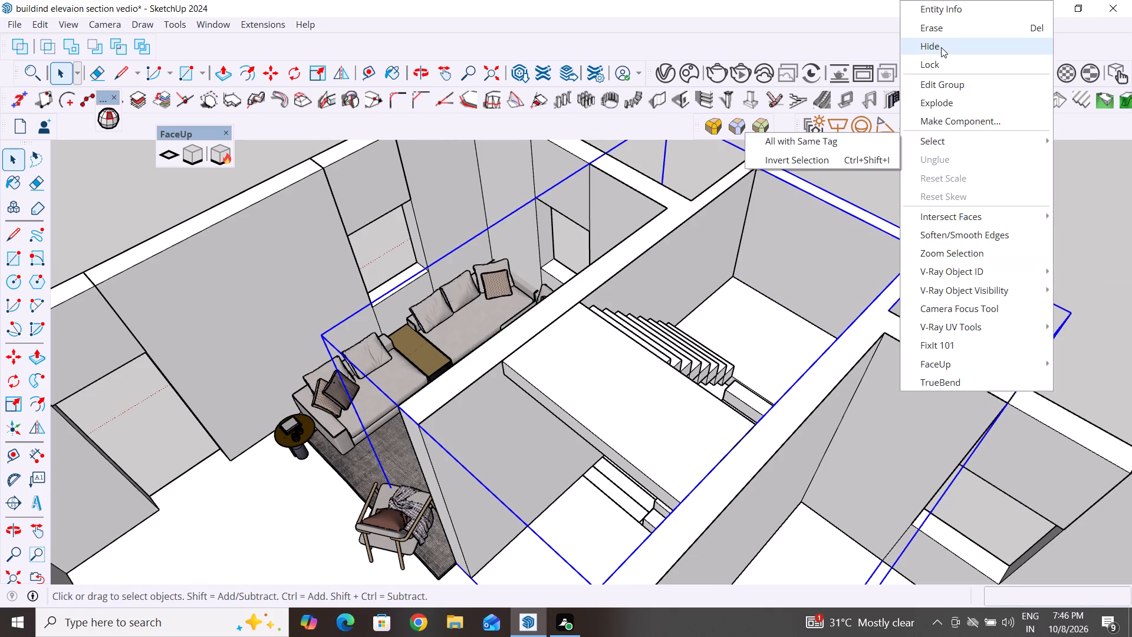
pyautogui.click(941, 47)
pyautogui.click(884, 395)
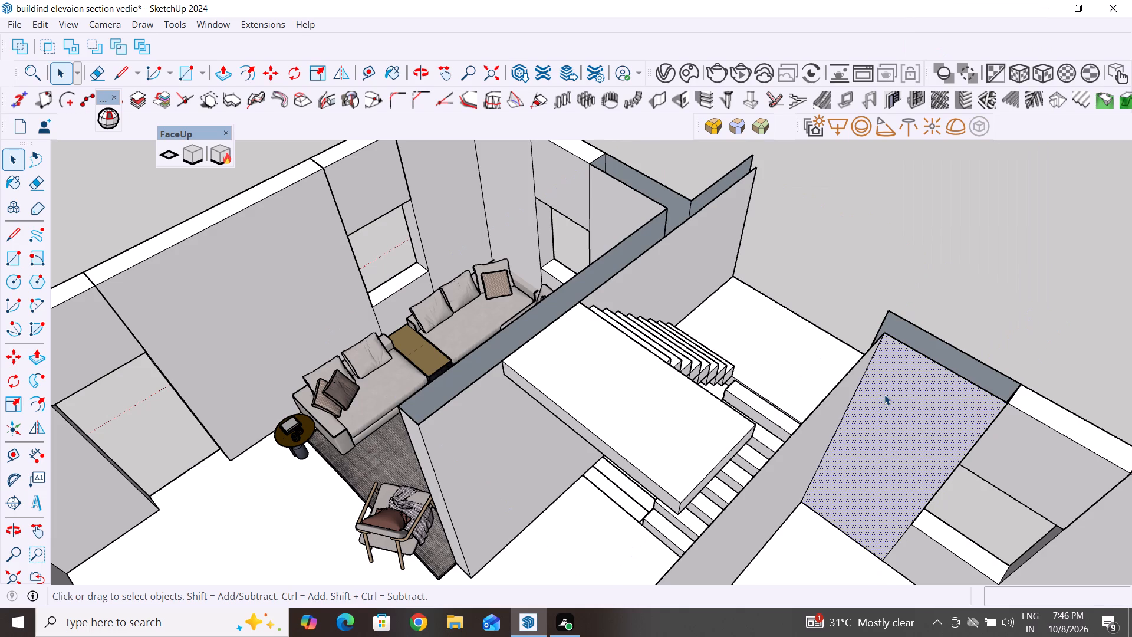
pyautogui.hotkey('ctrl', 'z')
# Select the lower stair flight's steps from the top one downward and combine them into one group.
pyautogui.scroll(-5, 847, 98)
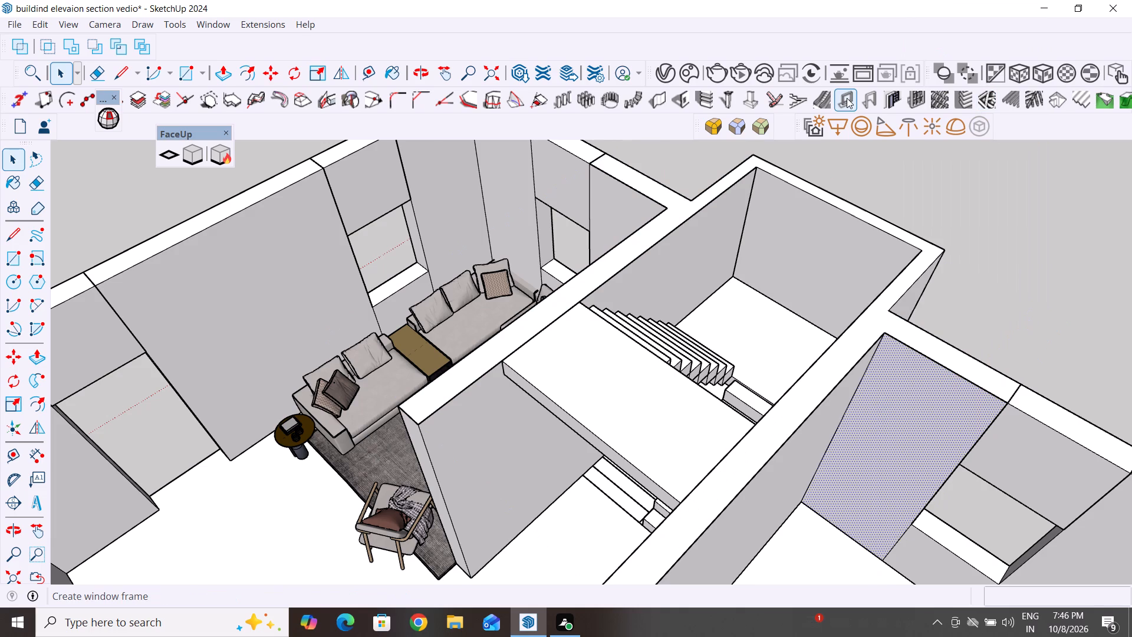
pyautogui.moveTo(591, 482); pyautogui.dragTo(637, 480, button='middle')
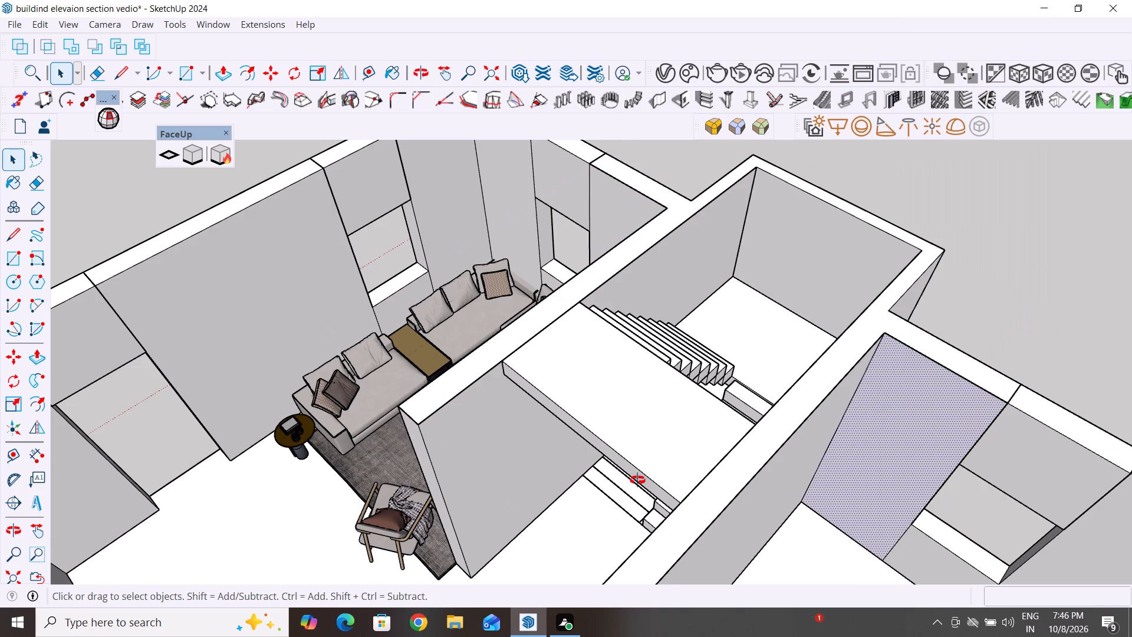
pyautogui.moveTo(637, 480); pyautogui.dragTo(740, 300, button='middle')
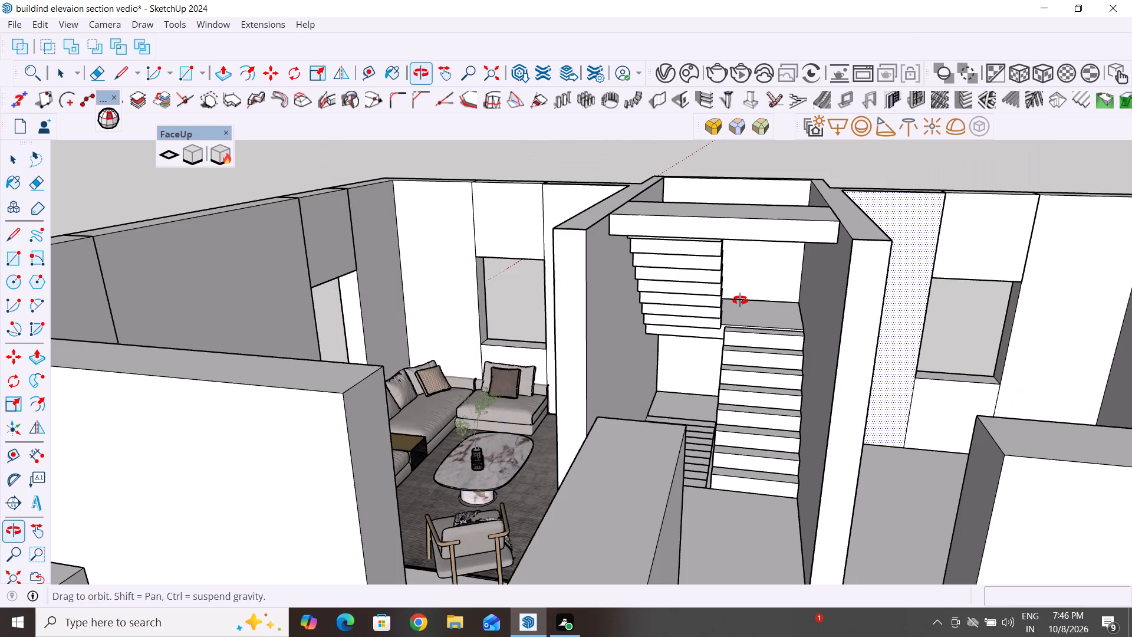
pyautogui.moveTo(740, 300); pyautogui.dragTo(744, 315, button='middle')
pyautogui.scroll(8, 737, 327)
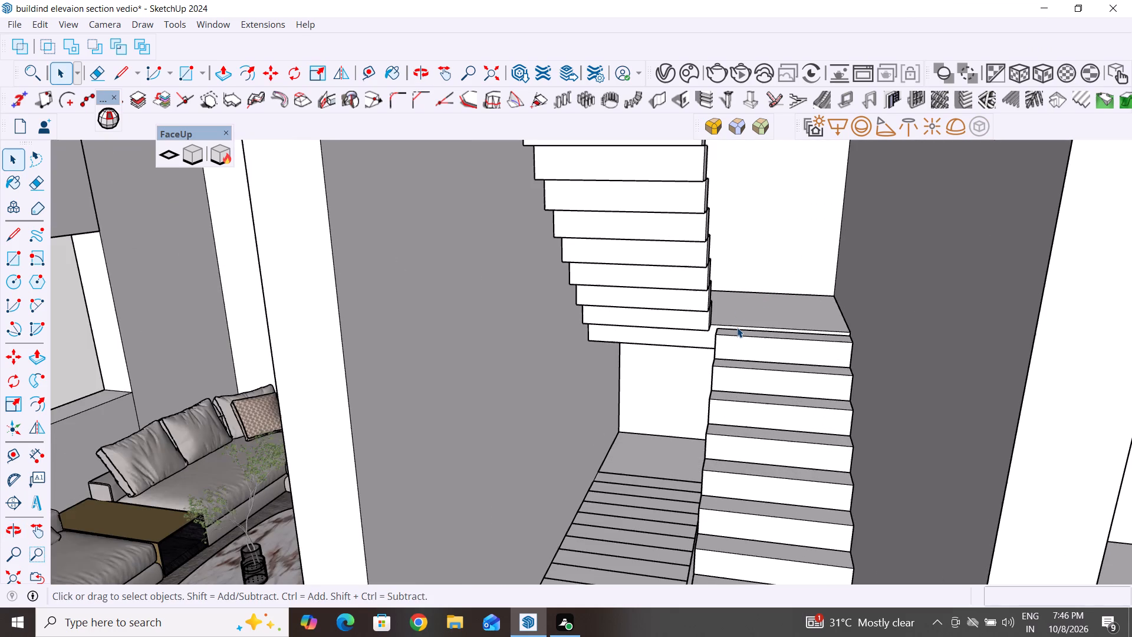
pyautogui.scroll(7, 737, 327)
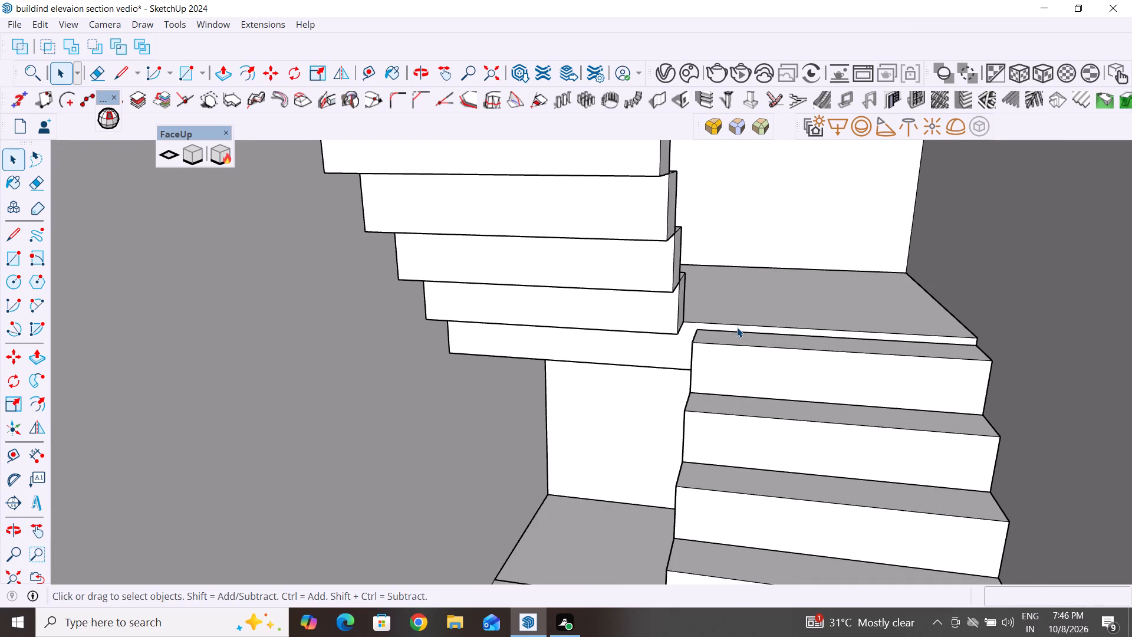
pyautogui.scroll(1, 759, 334)
pyautogui.scroll(4, 681, 331)
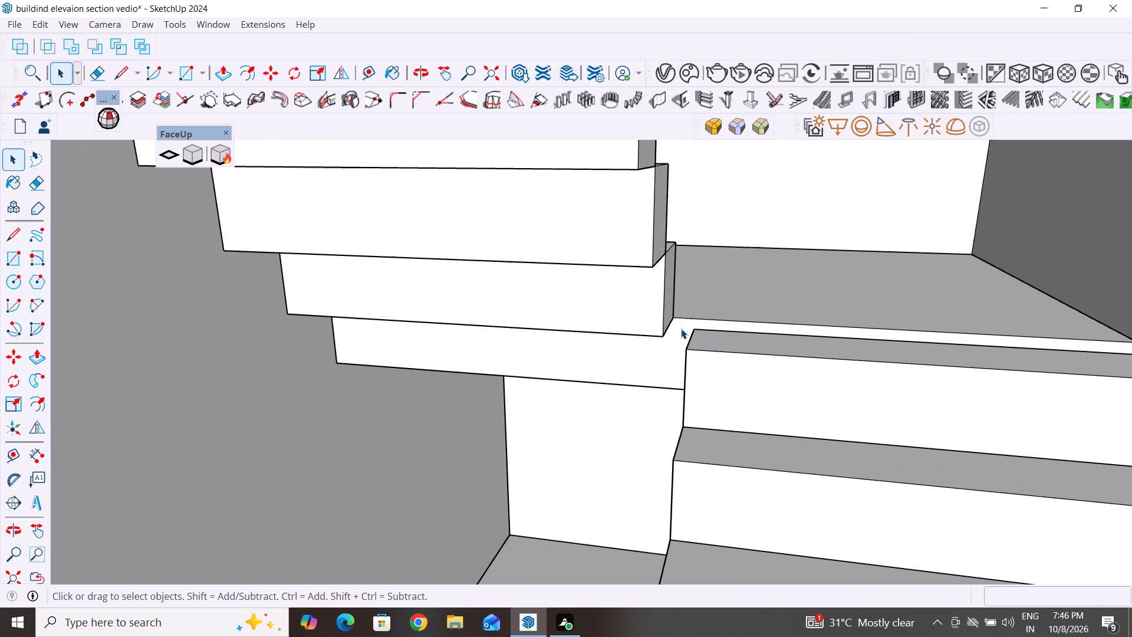
pyautogui.click(723, 333)
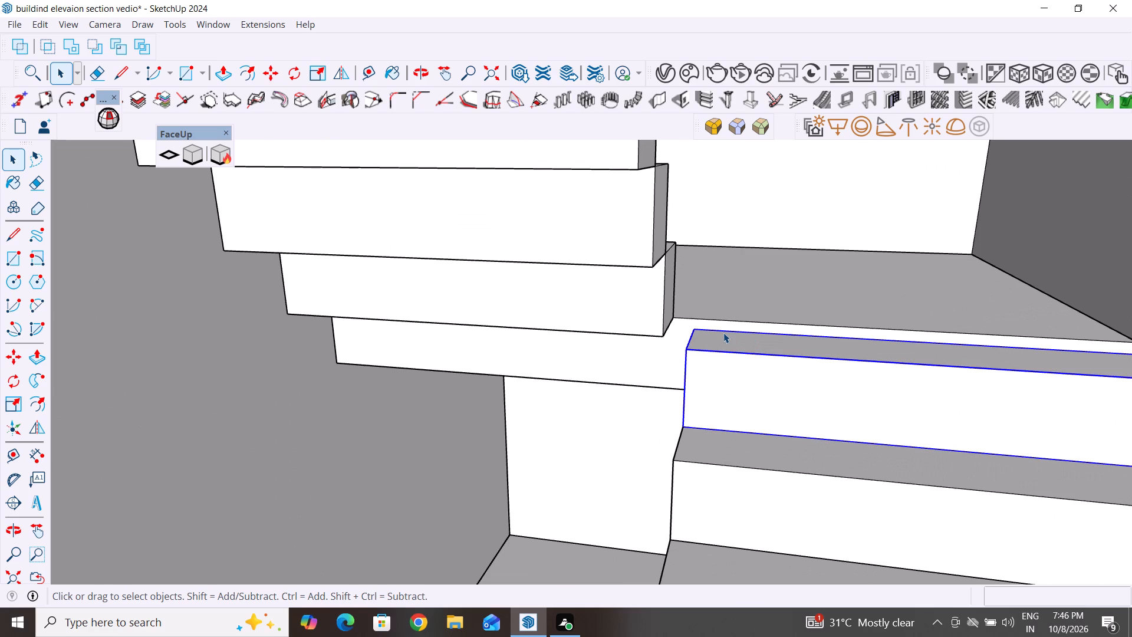
pyautogui.scroll(-4, 723, 333)
pyautogui.scroll(-4, 770, 347)
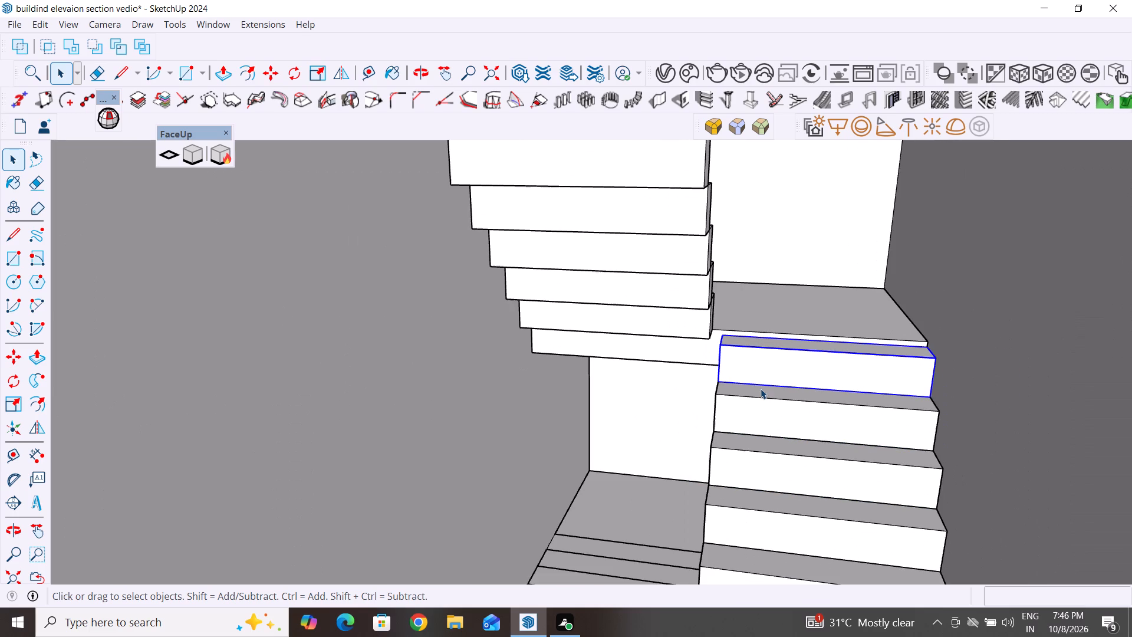
pyautogui.keyDown('ctrl'); pyautogui.click(769, 404); pyautogui.keyUp('ctrl')
pyautogui.keyDown('ctrl'); pyautogui.click(770, 467); pyautogui.keyUp('ctrl')
pyautogui.keyDown('ctrl'); pyautogui.click(775, 523); pyautogui.keyUp('ctrl')
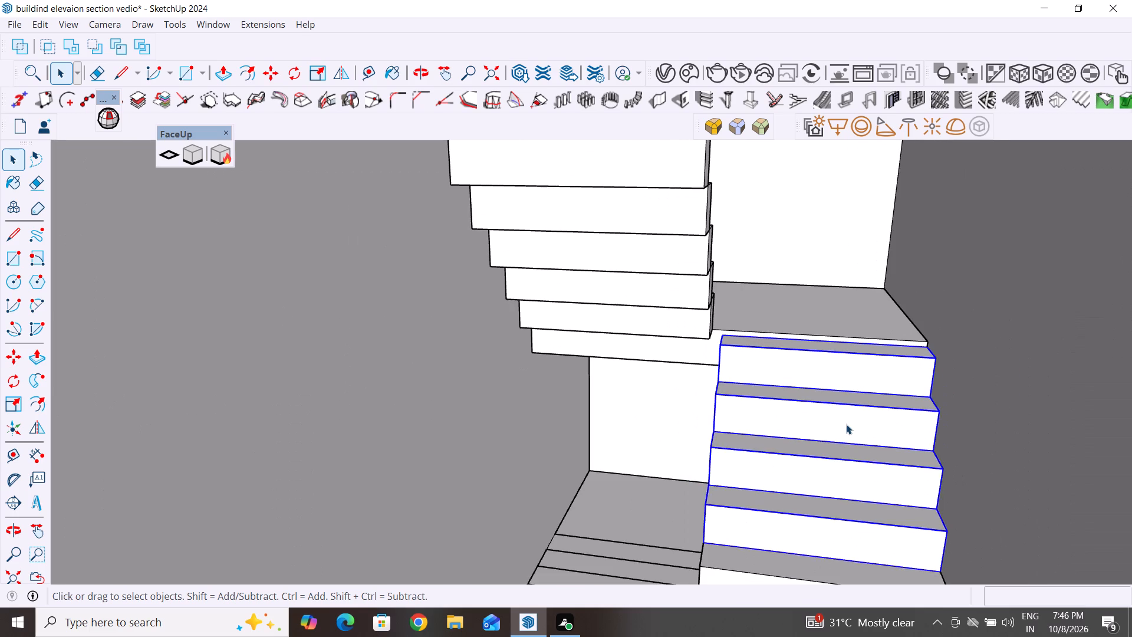
pyautogui.scroll(-5, 844, 424)
pyautogui.keyDown('ctrl'); pyautogui.click(815, 527); pyautogui.keyUp('ctrl')
pyautogui.scroll(-5, 808, 540)
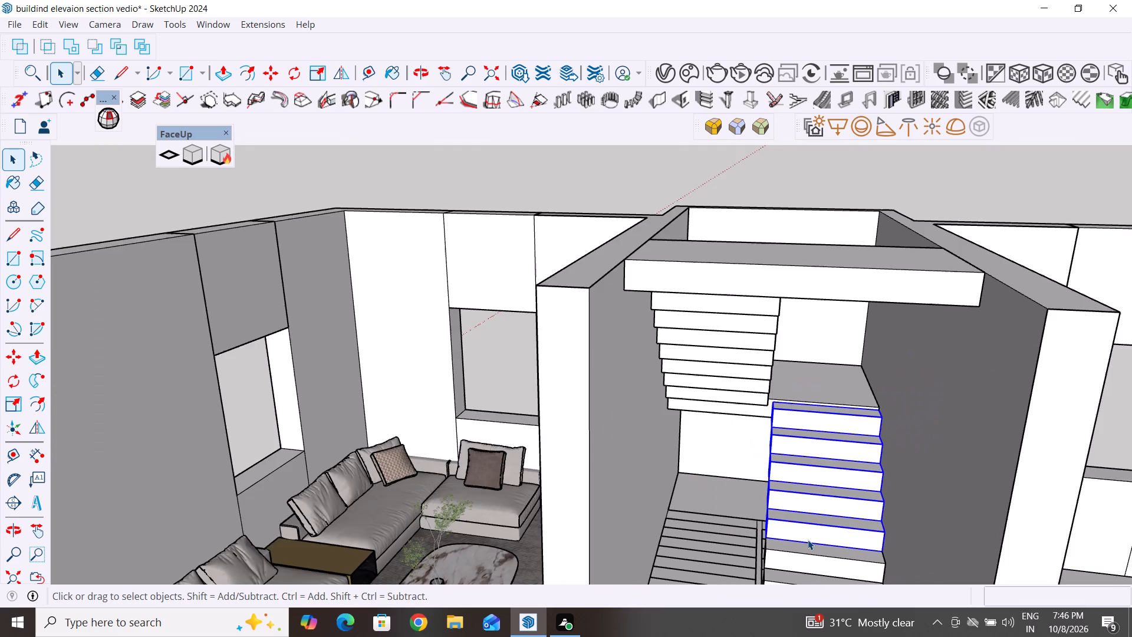
pyautogui.keyDown('ctrl'); pyautogui.click(805, 554); pyautogui.keyUp('ctrl')
pyautogui.scroll(-8, 835, 487)
pyautogui.keyDown('ctrl'); pyautogui.click(823, 563); pyautogui.keyUp('ctrl')
pyautogui.rightClick(822, 563)
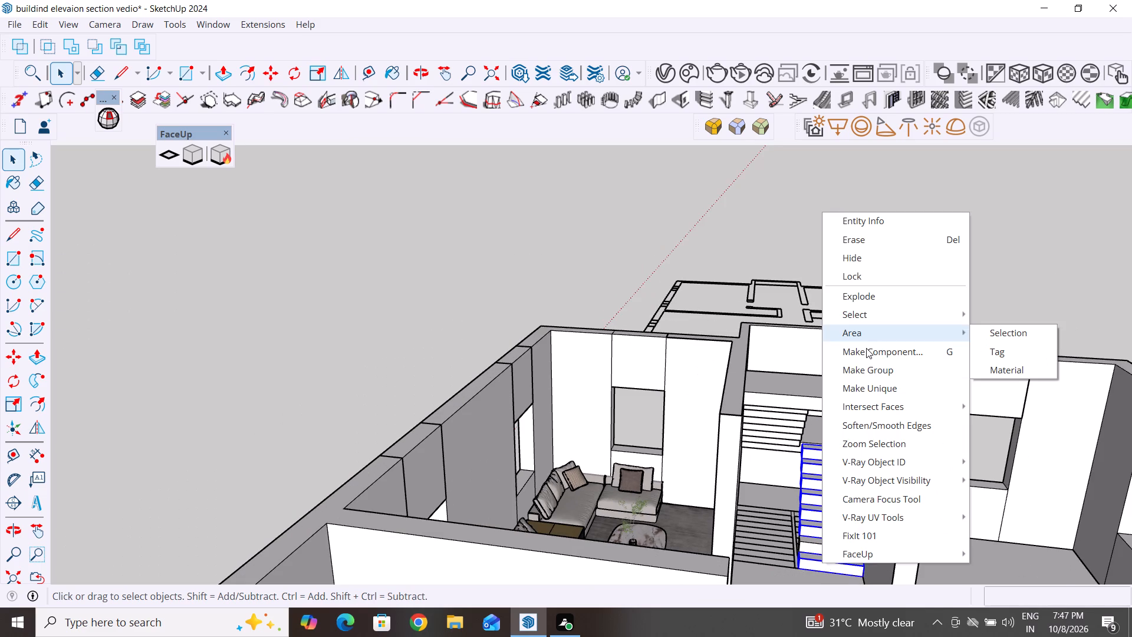
pyautogui.click(867, 369)
# Move the grouped lower-flight steps up 1" so the top step's back corner meets the intermediate landing slab's upper corner.
pyautogui.scroll(5, 847, 459)
pyautogui.scroll(19, 891, 434)
pyautogui.scroll(3, 891, 434)
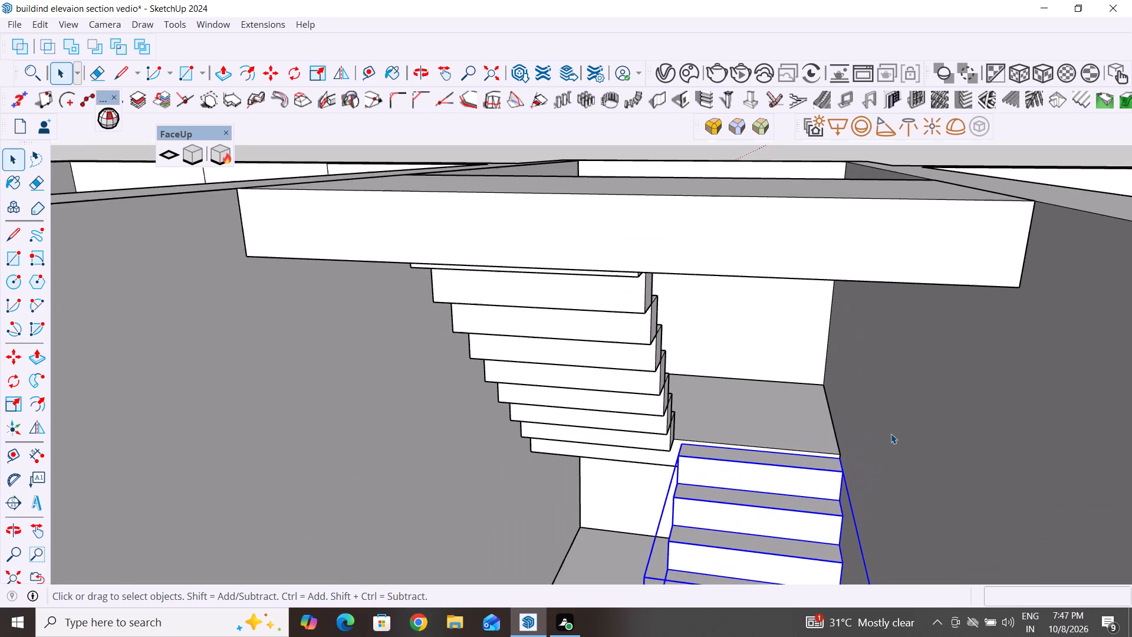
pyautogui.scroll(8, 891, 434)
pyautogui.press('m')
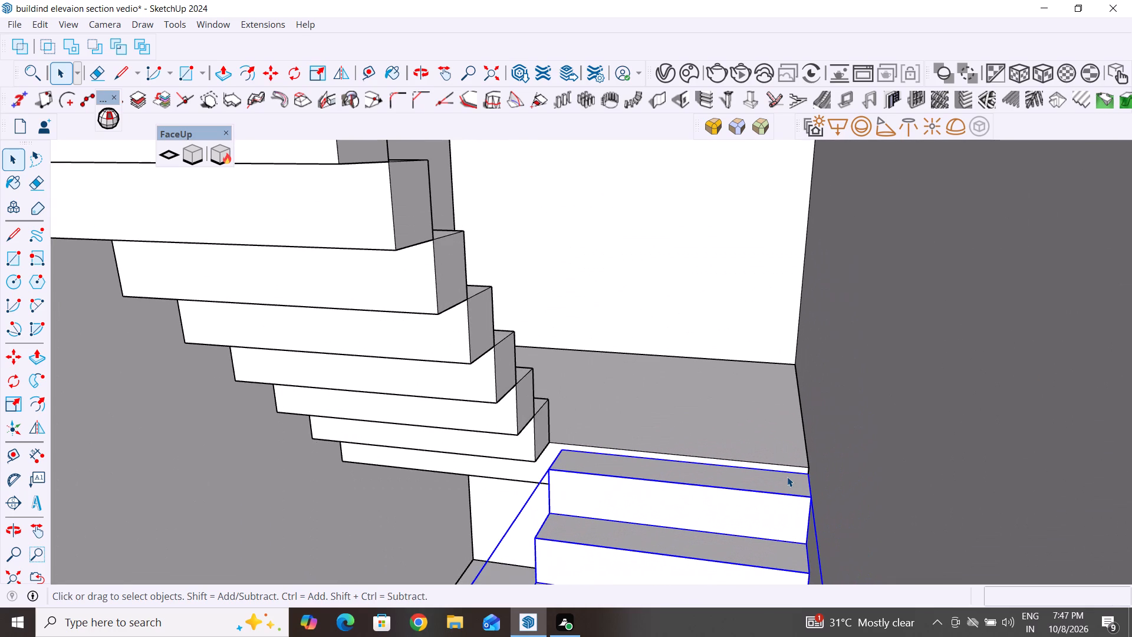
pyautogui.scroll(6, 804, 474)
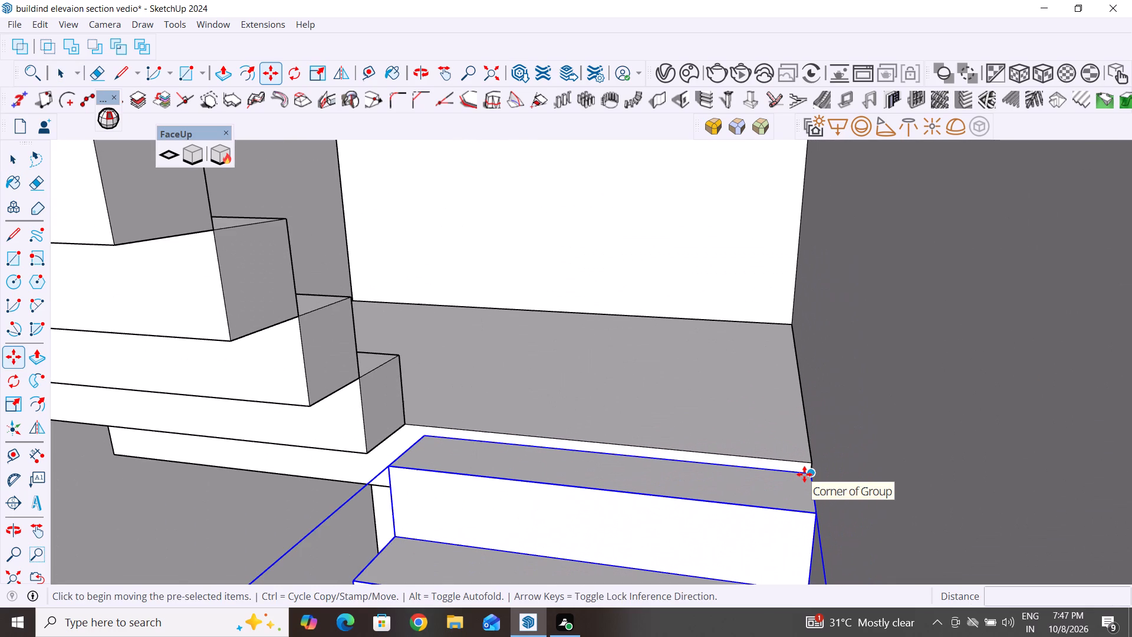
pyautogui.click(811, 473)
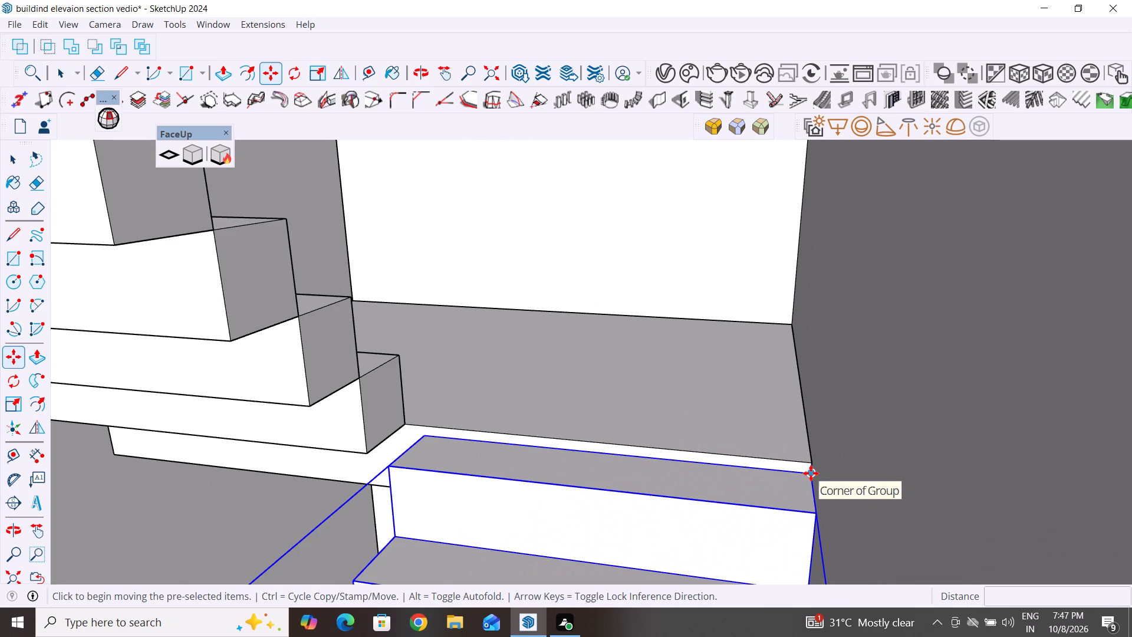
pyautogui.click(811, 468)
pyautogui.scroll(-2, 460, 335)
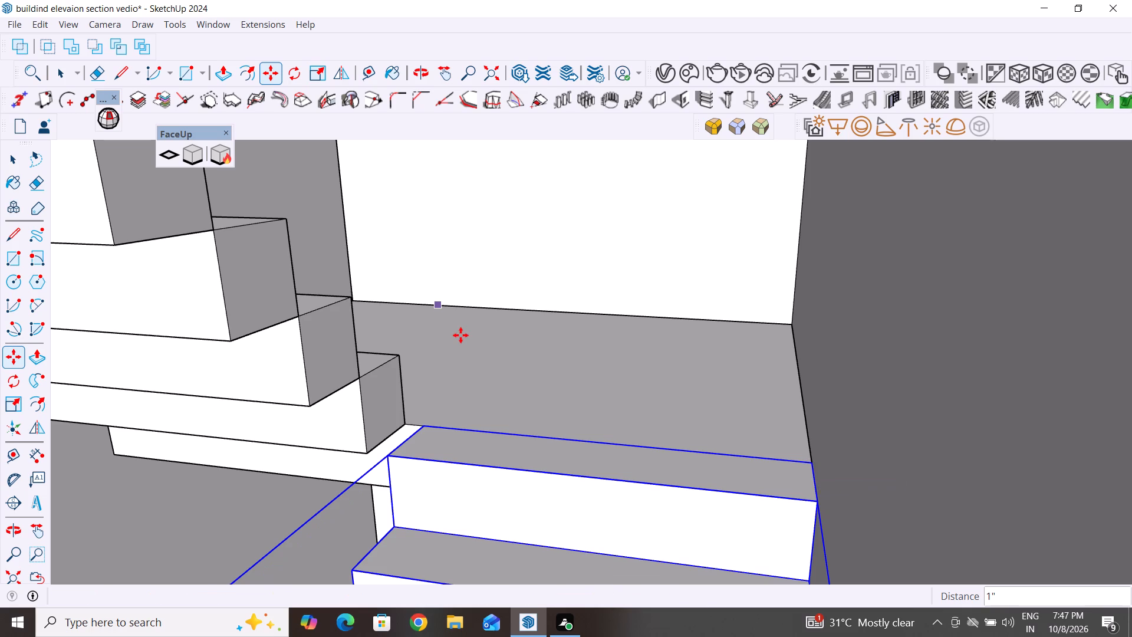
pyautogui.scroll(-5, 460, 335)
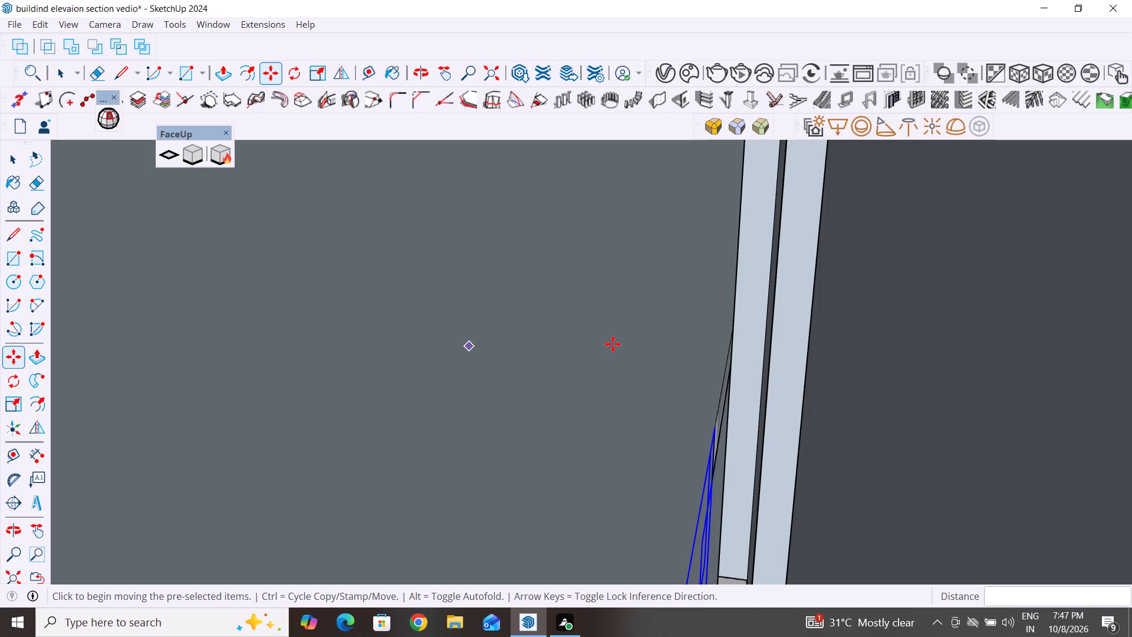
pyautogui.click(18, 158)
# Examine the lower stair flight in the stairwell, especially where its lowest step meets the floor.
pyautogui.scroll(-6, 631, 411)
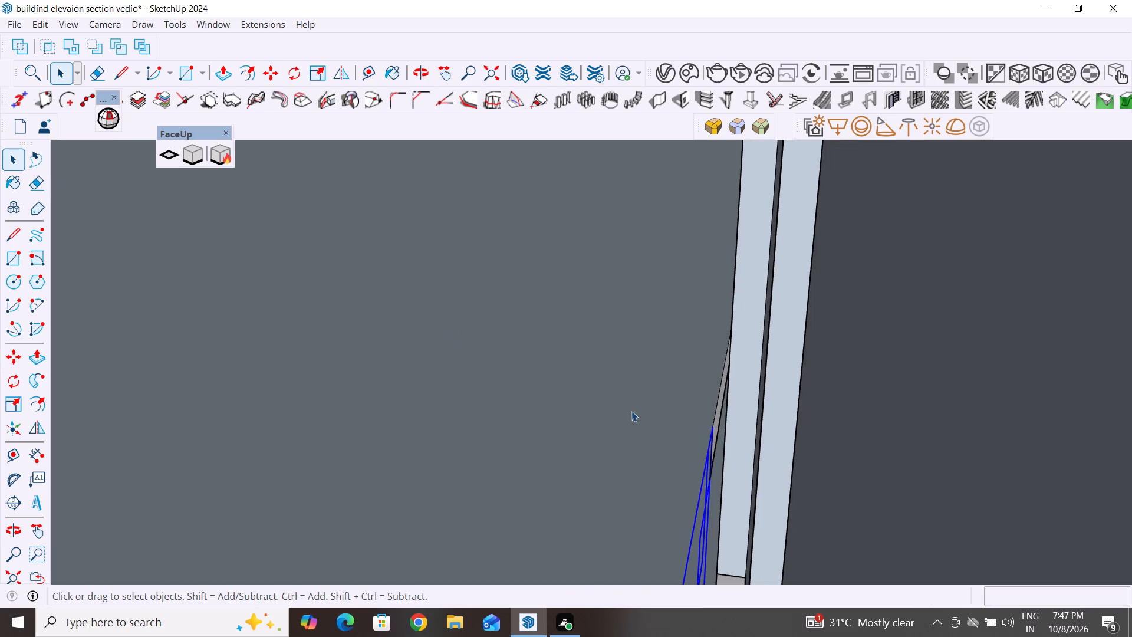
pyautogui.scroll(-12, 631, 411)
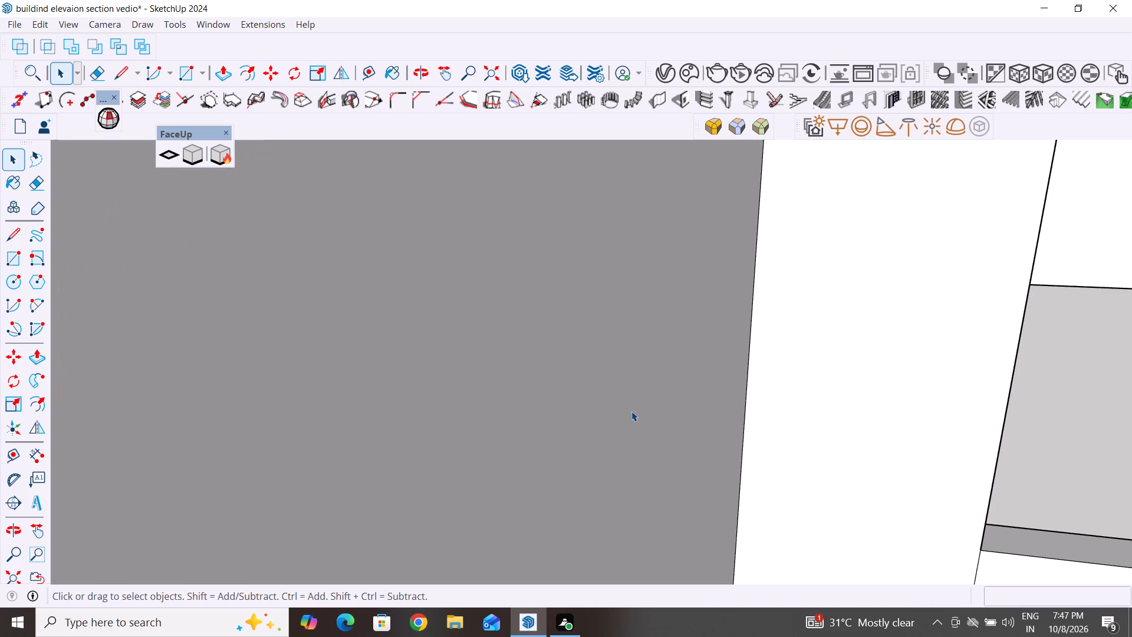
pyautogui.scroll(-14, 631, 411)
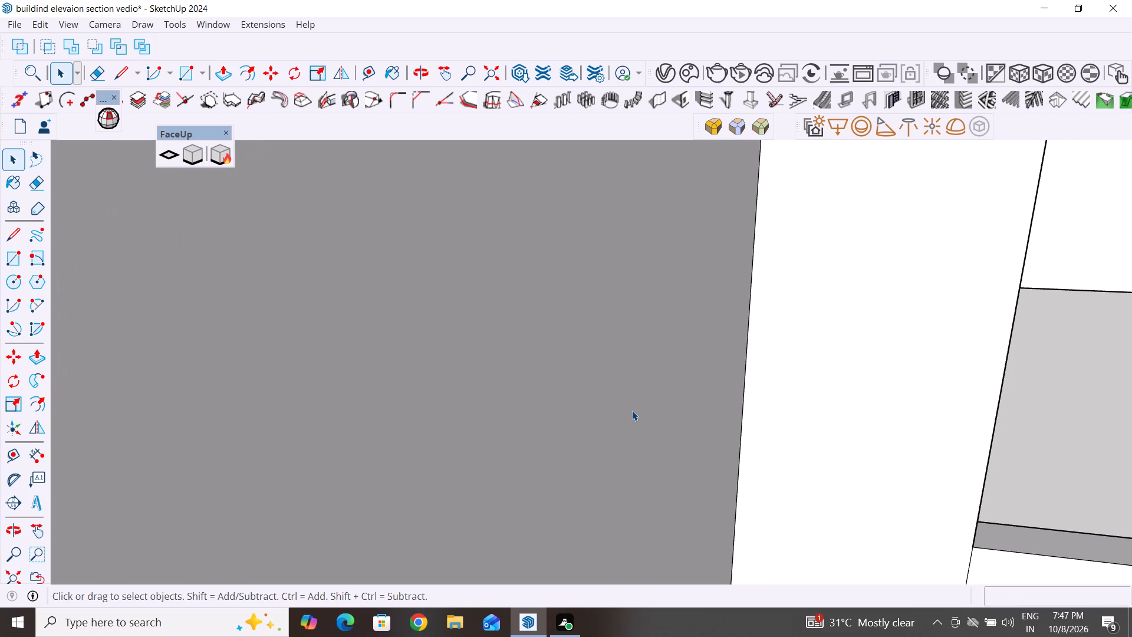
pyautogui.scroll(-14, 632, 411)
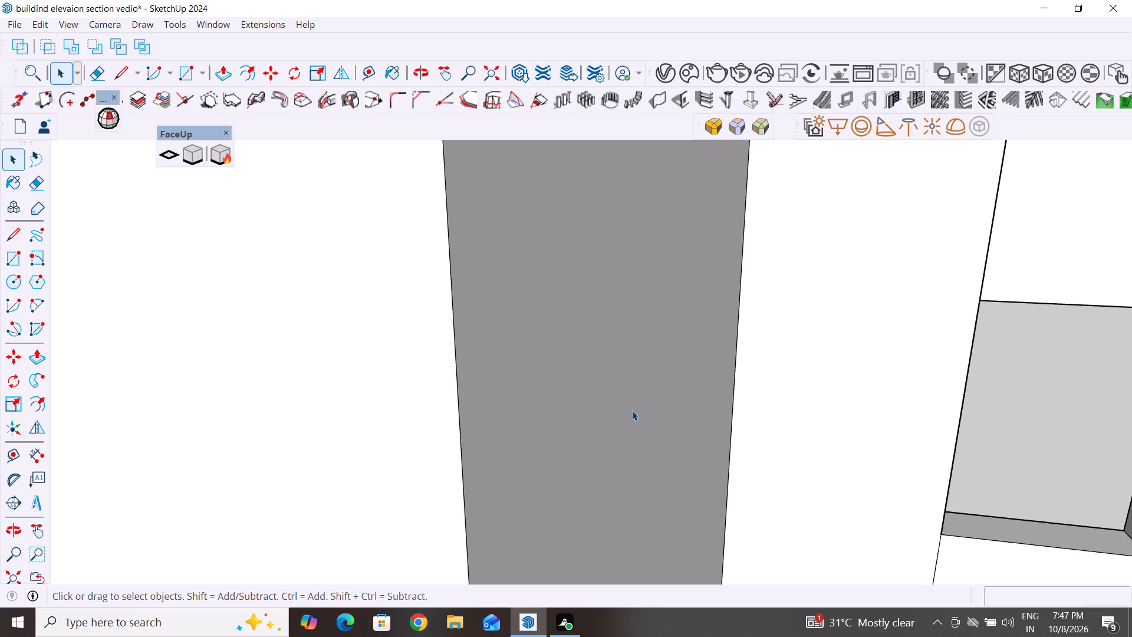
pyautogui.scroll(-12, 632, 411)
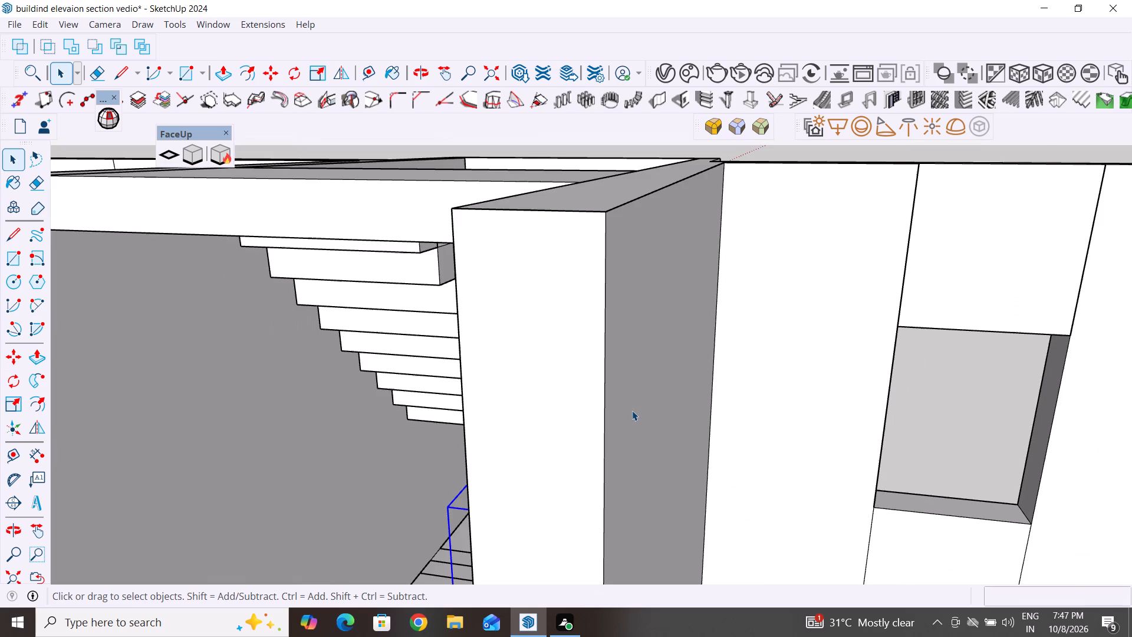
pyautogui.scroll(-7, 632, 411)
pyautogui.click(885, 188)
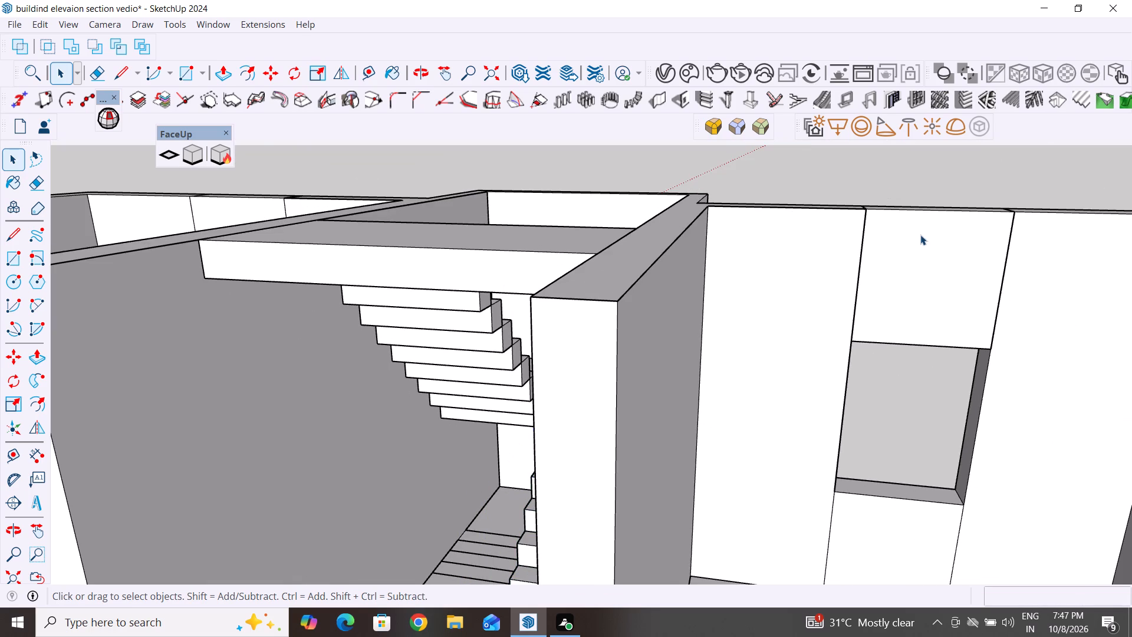
pyautogui.scroll(-5, 920, 235)
pyautogui.moveTo(649, 526); pyautogui.dragTo(650, 526, button='middle')
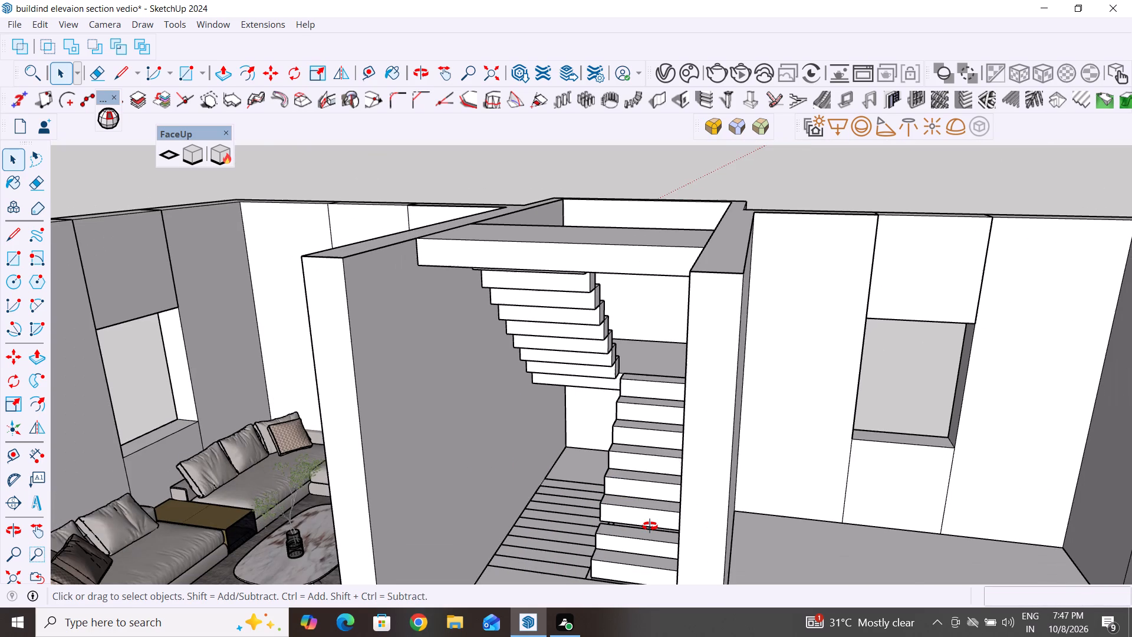
pyautogui.moveTo(650, 526); pyautogui.dragTo(707, 536, button='middle')
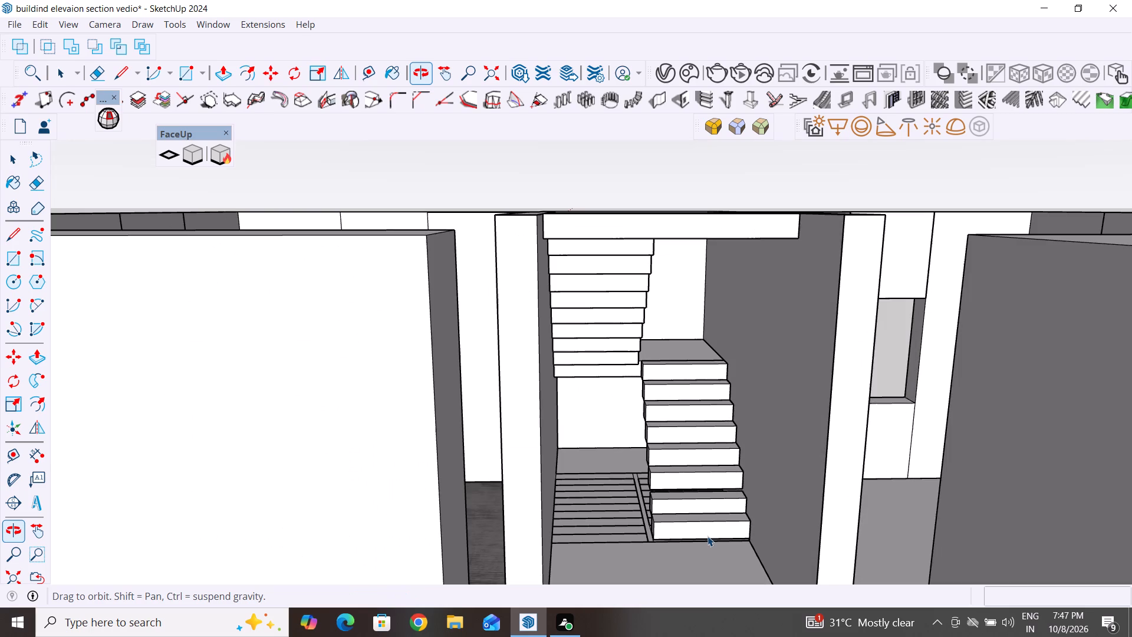
pyautogui.moveTo(707, 536); pyautogui.dragTo(721, 503, button='middle')
pyautogui.scroll(13, 707, 536)
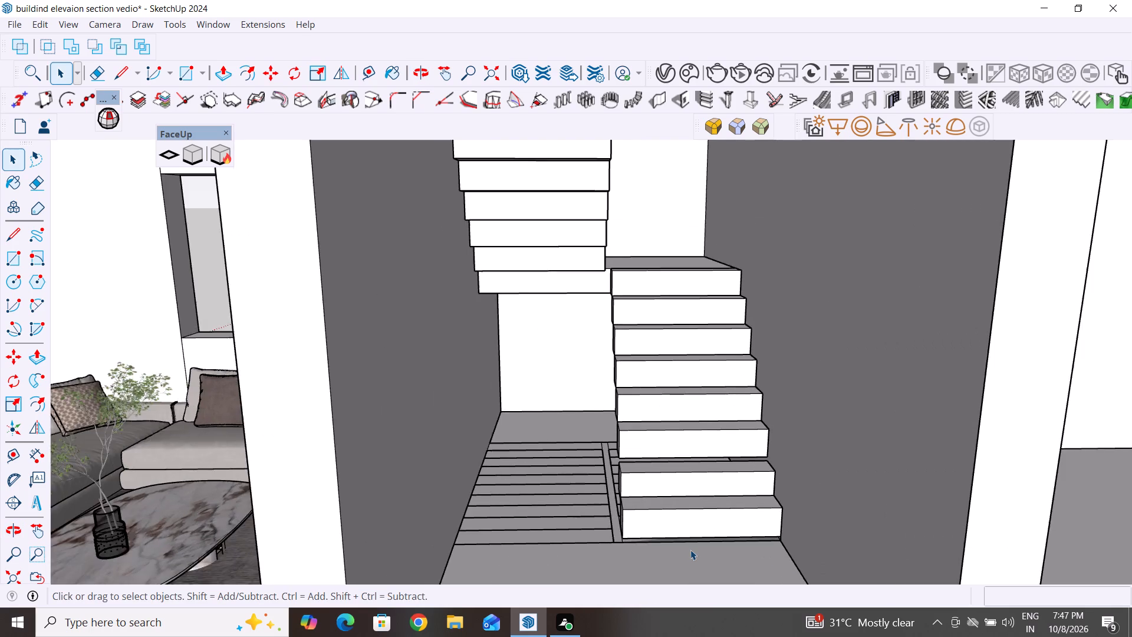
pyautogui.scroll(4, 651, 562)
pyautogui.moveTo(652, 559); pyautogui.dragTo(677, 550, button='middle')
pyautogui.scroll(4, 639, 521)
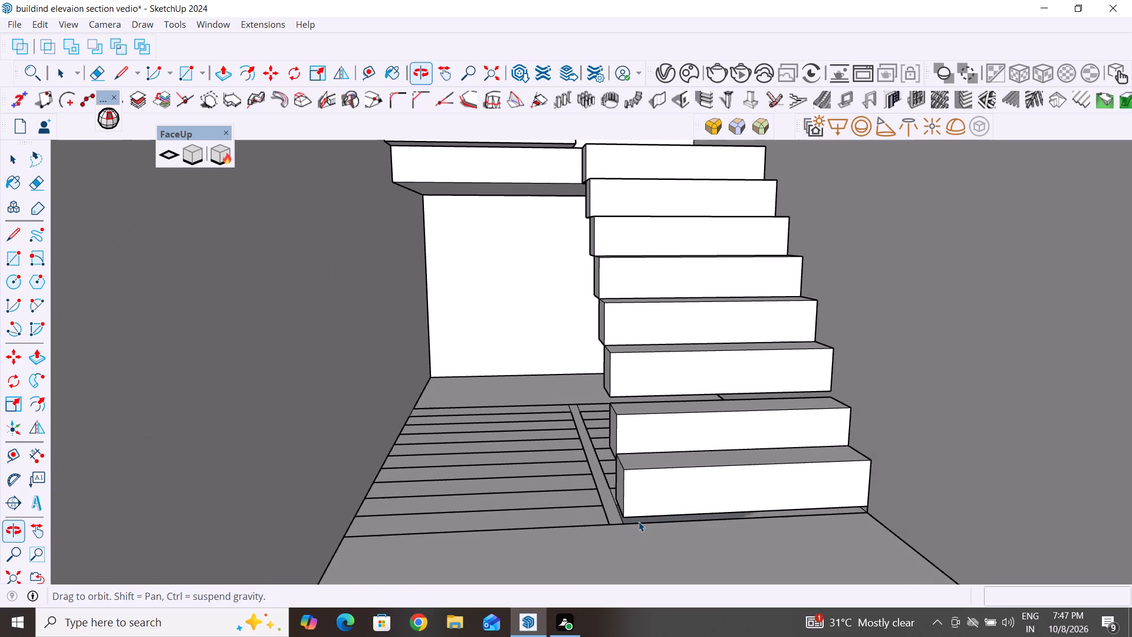
pyautogui.scroll(7, 614, 534)
pyautogui.moveTo(633, 530); pyautogui.dragTo(649, 491, button='middle')
pyautogui.scroll(7, 631, 458)
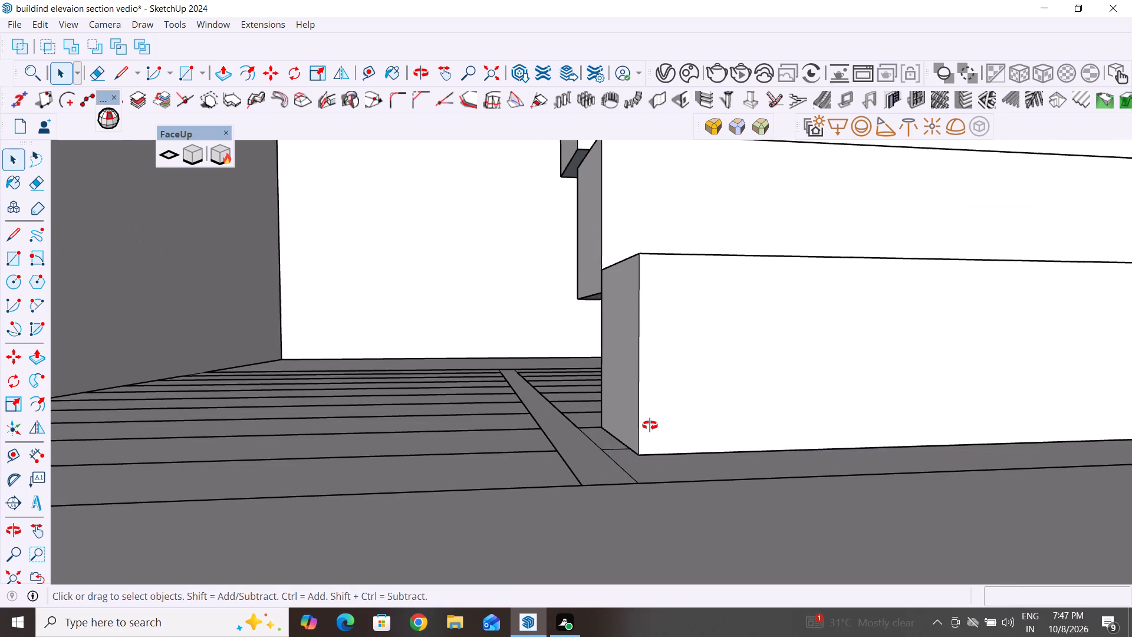
pyautogui.scroll(1, 650, 425)
pyautogui.moveTo(642, 464); pyautogui.dragTo(645, 399, button='middle')
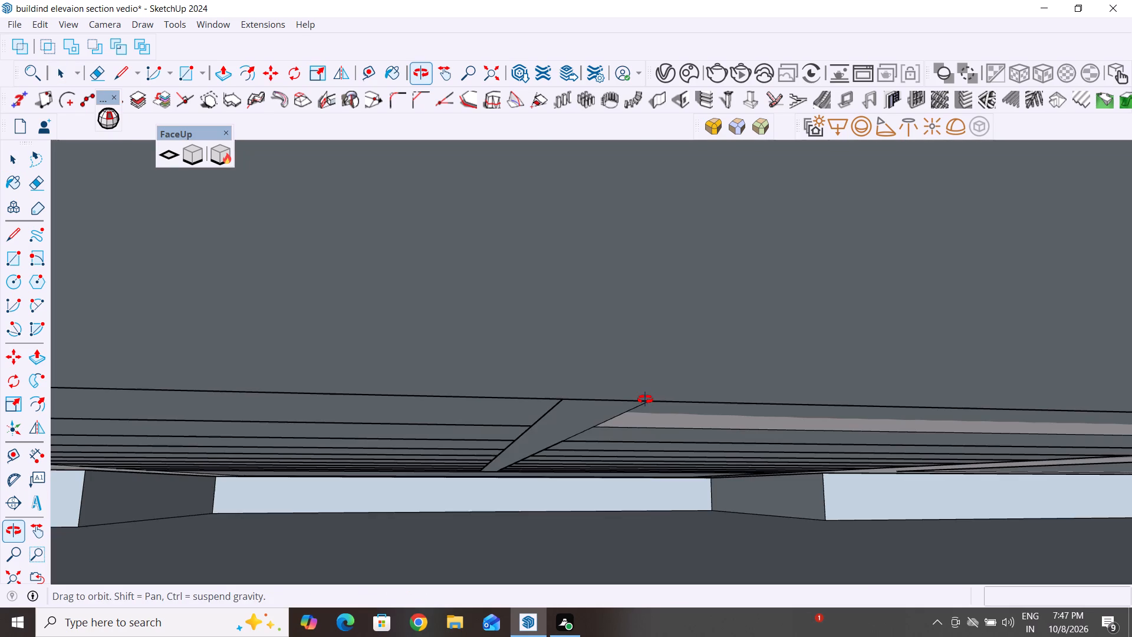
pyautogui.moveTo(645, 399); pyautogui.dragTo(659, 431, button='middle')
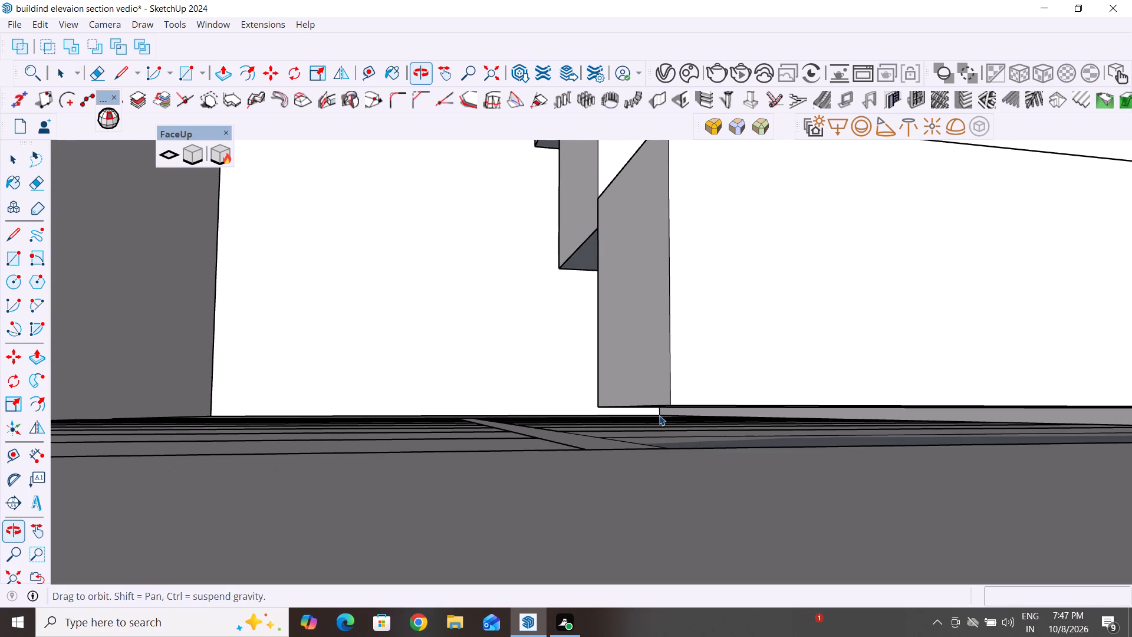
pyautogui.scroll(3, 659, 415)
pyautogui.scroll(-5, 659, 415)
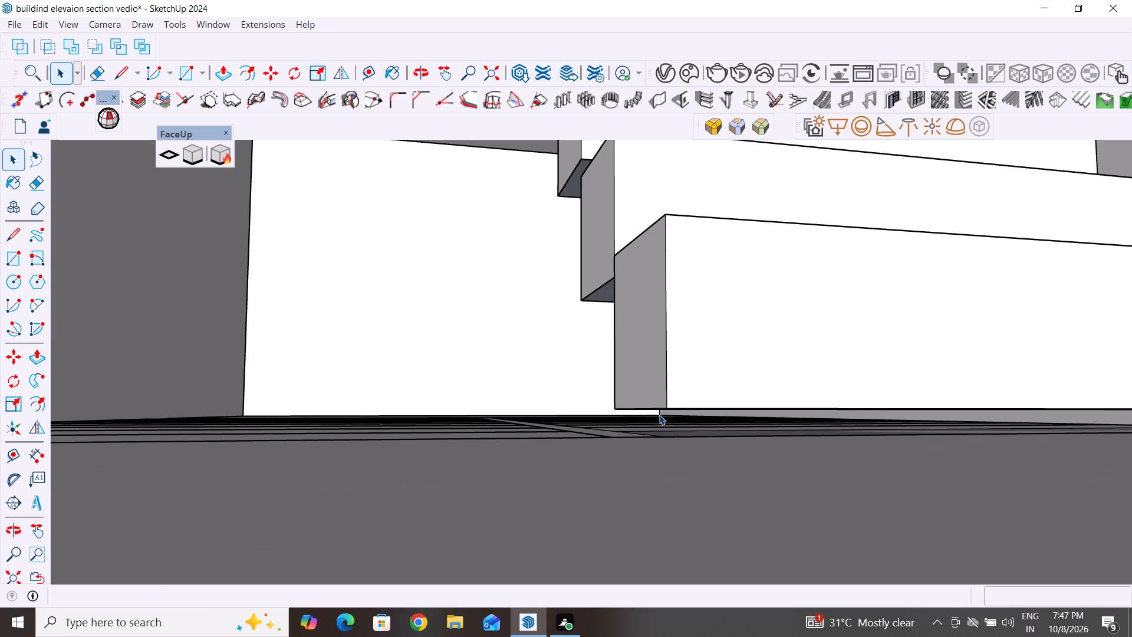
# Undo the 1" upward move of the grouped lower-flight steps.
pyautogui.click(173, 342)
pyautogui.tripleClick(170, 340)
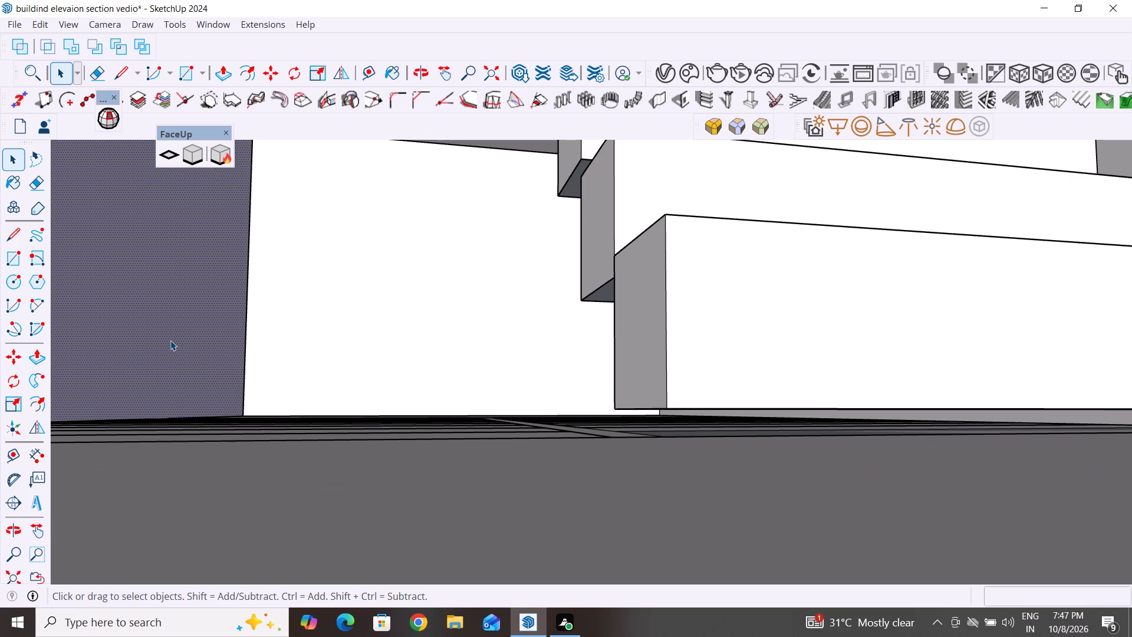
pyautogui.click(170, 340)
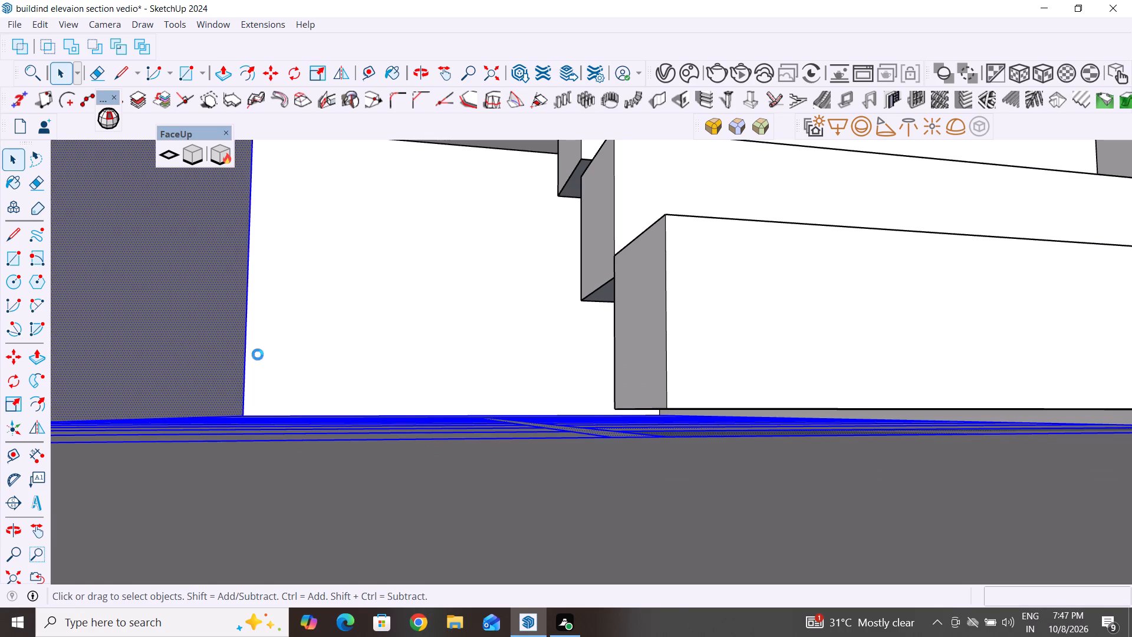
pyautogui.scroll(-8, 565, 457)
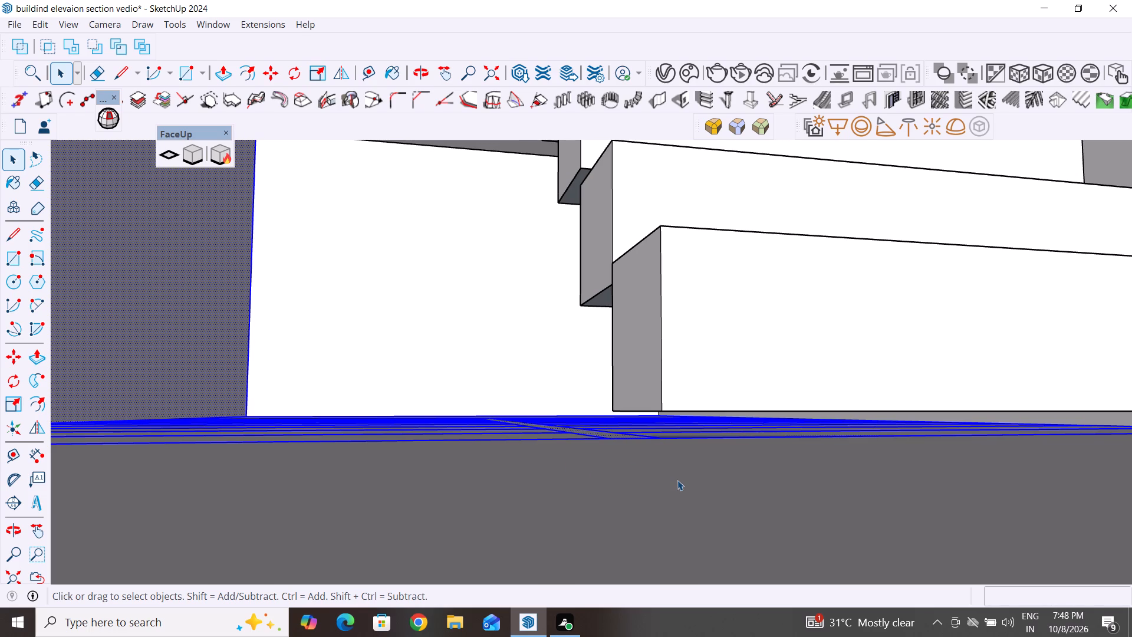
pyautogui.hotkey('ctrl', 'z')
# Push/Pull the intermediate landing slab's underside down 1" to the bottom corner of the lower flight's top step.
pyautogui.scroll(-12, 721, 411)
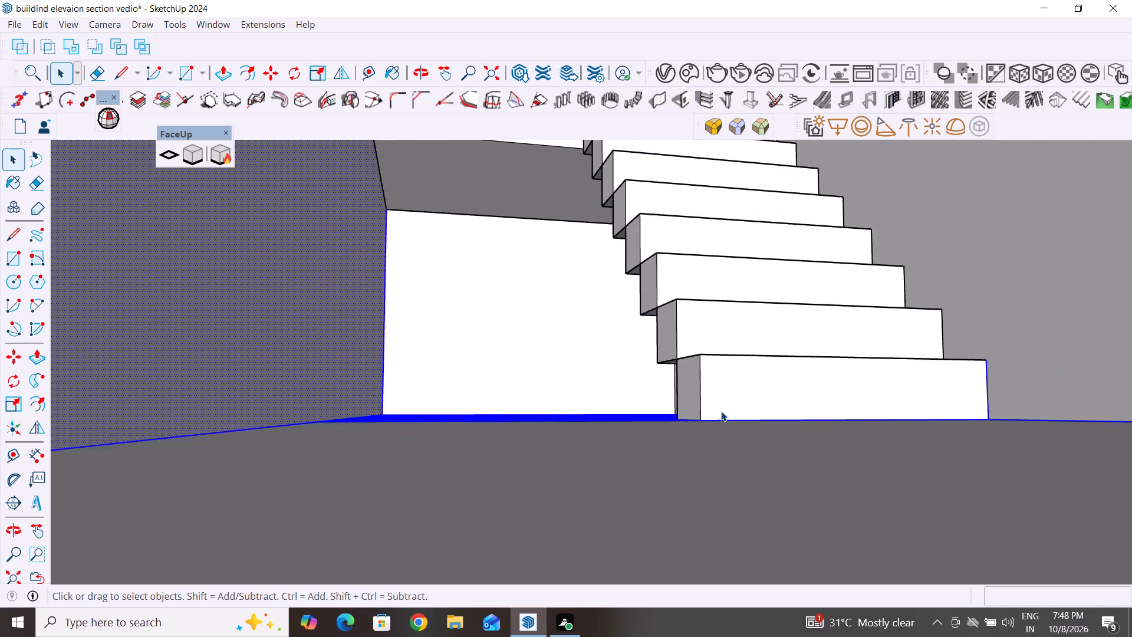
pyautogui.scroll(-7, 721, 411)
pyautogui.moveTo(719, 215); pyautogui.dragTo(638, 264, button='middle')
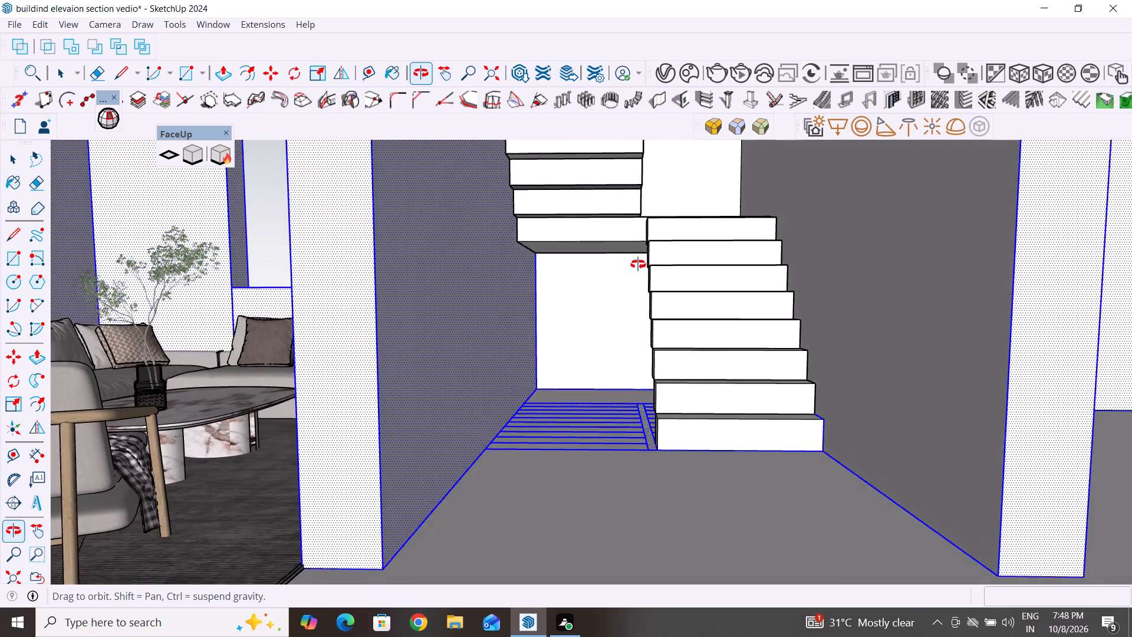
pyautogui.moveTo(638, 264); pyautogui.dragTo(633, 271, button='middle')
pyautogui.scroll(5, 660, 193)
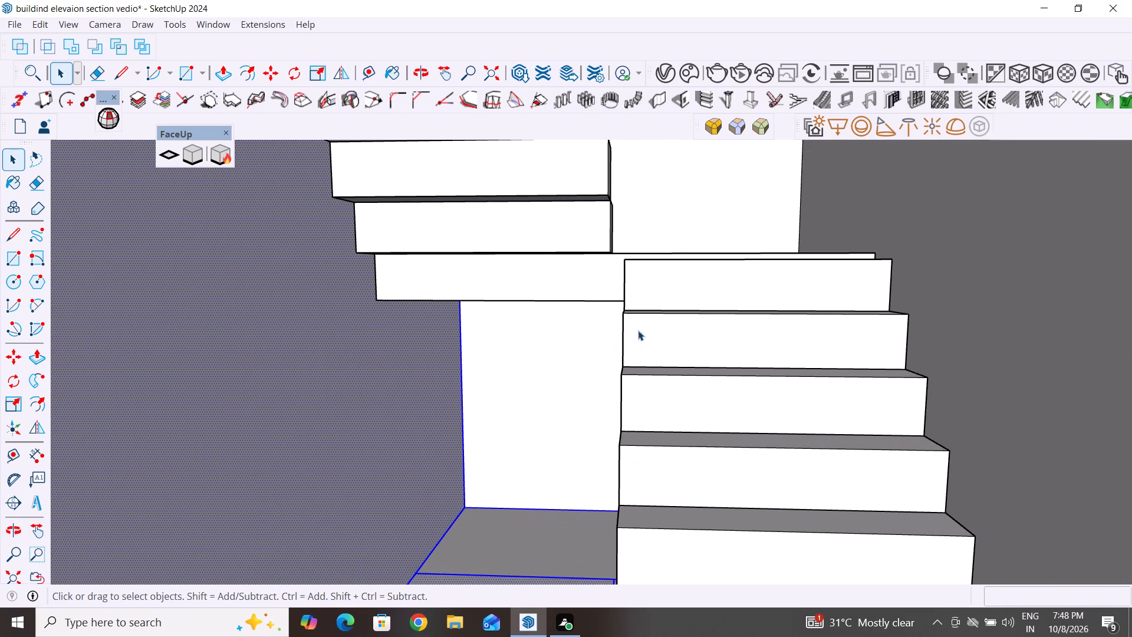
pyautogui.scroll(-5, 630, 349)
pyautogui.moveTo(689, 377); pyautogui.dragTo(703, 436, button='middle')
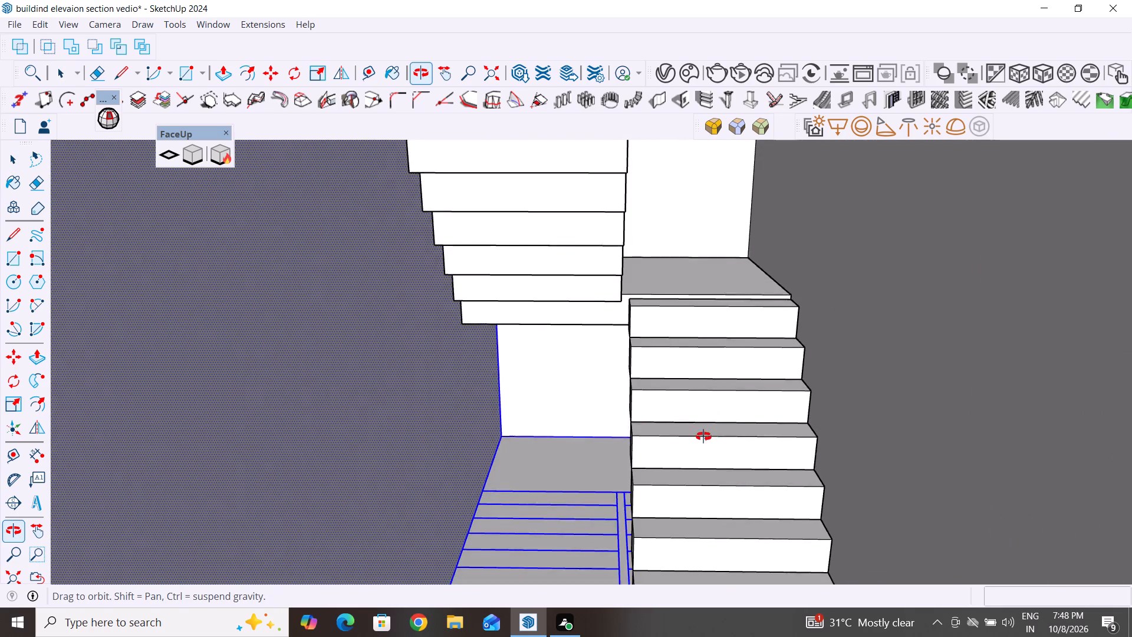
pyautogui.moveTo(703, 436); pyautogui.dragTo(766, 403, button='middle')
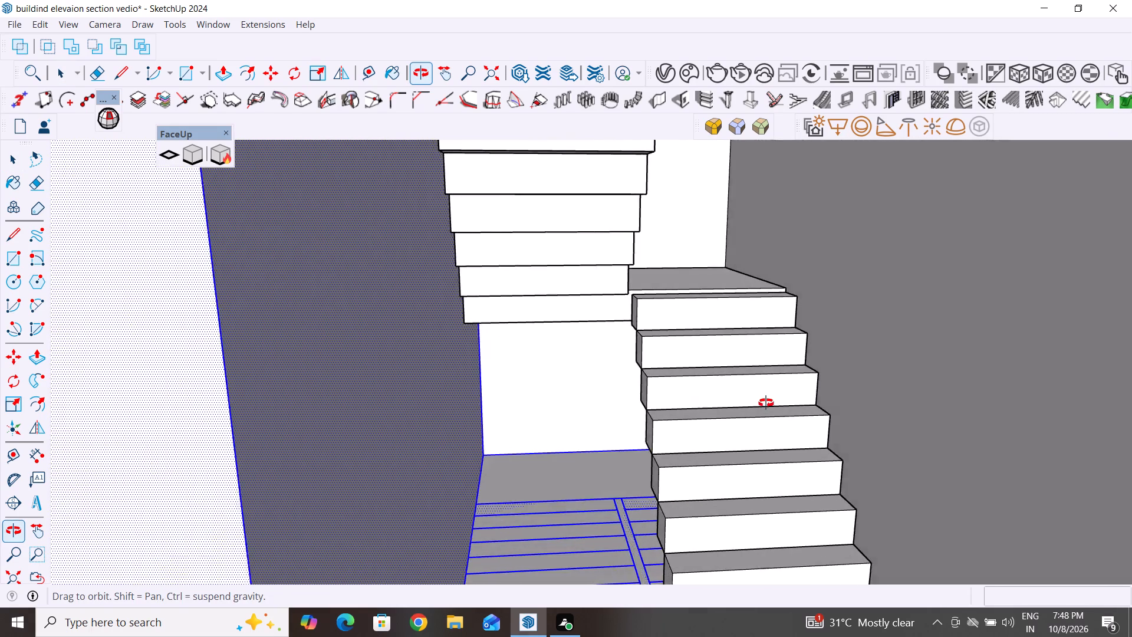
pyautogui.moveTo(766, 403); pyautogui.dragTo(752, 388, button='middle')
pyautogui.scroll(2, 608, 311)
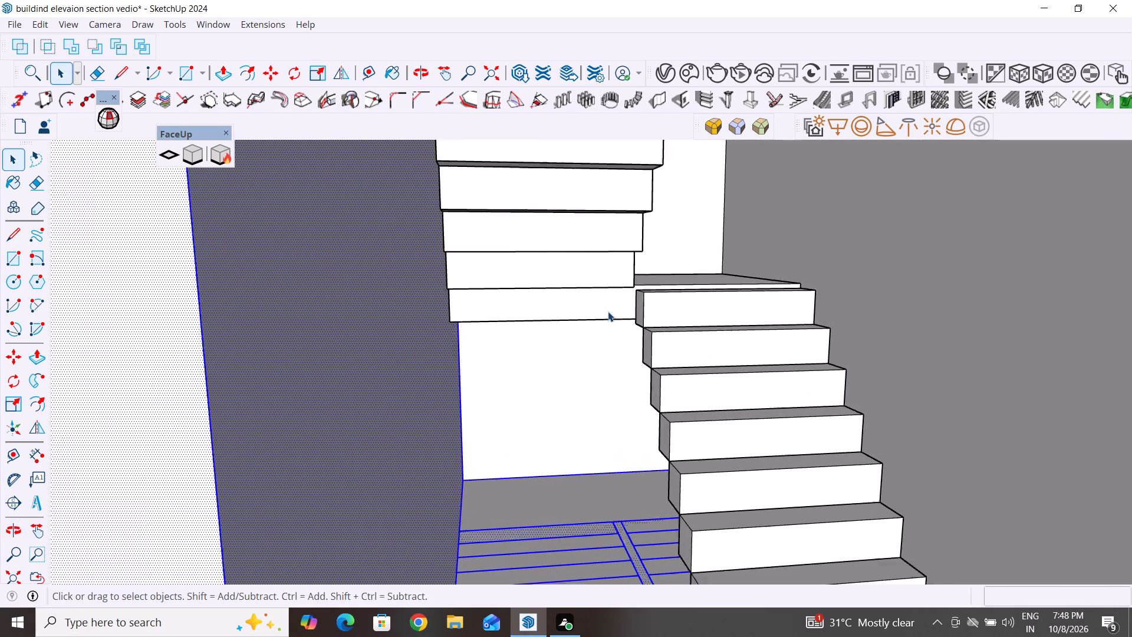
pyautogui.scroll(8, 608, 311)
pyautogui.moveTo(650, 323); pyautogui.dragTo(663, 331, button='middle')
pyautogui.moveTo(661, 329); pyautogui.dragTo(654, 283, button='middle')
pyautogui.doubleClick(660, 206)
pyautogui.click(667, 234)
pyautogui.tripleClick(670, 221)
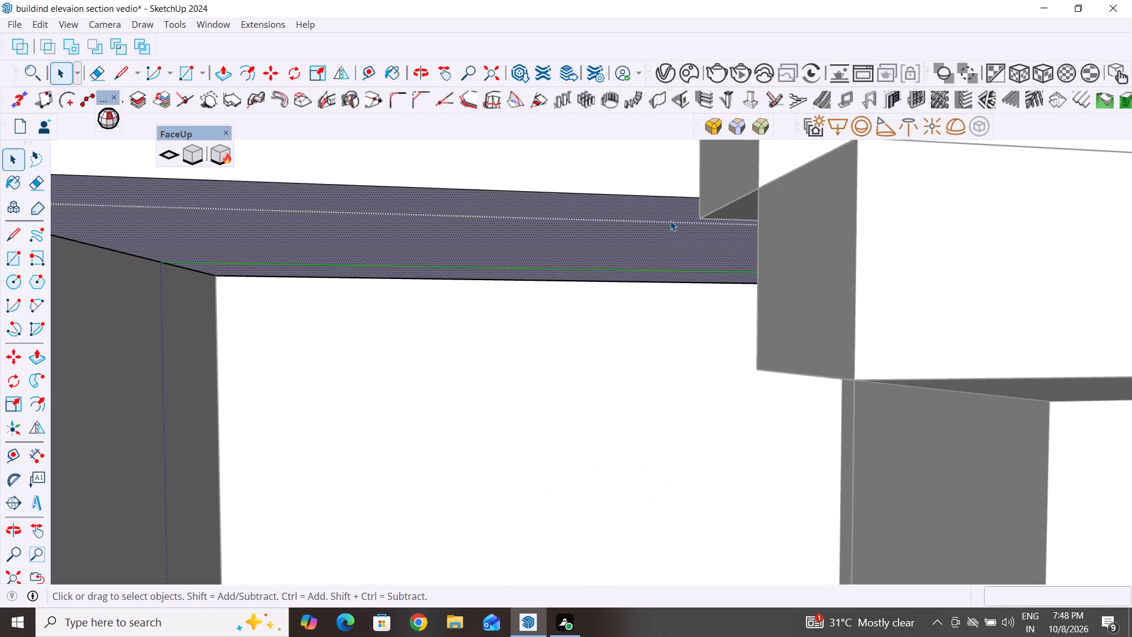
pyautogui.scroll(1, 670, 221)
pyautogui.click(668, 221)
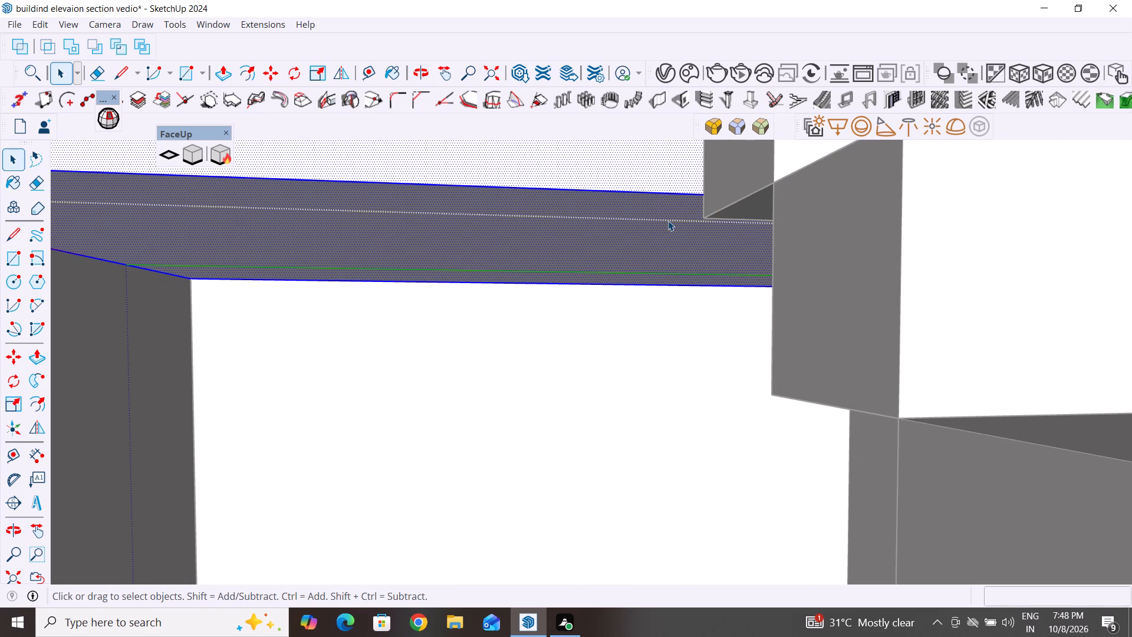
pyautogui.click(231, 68)
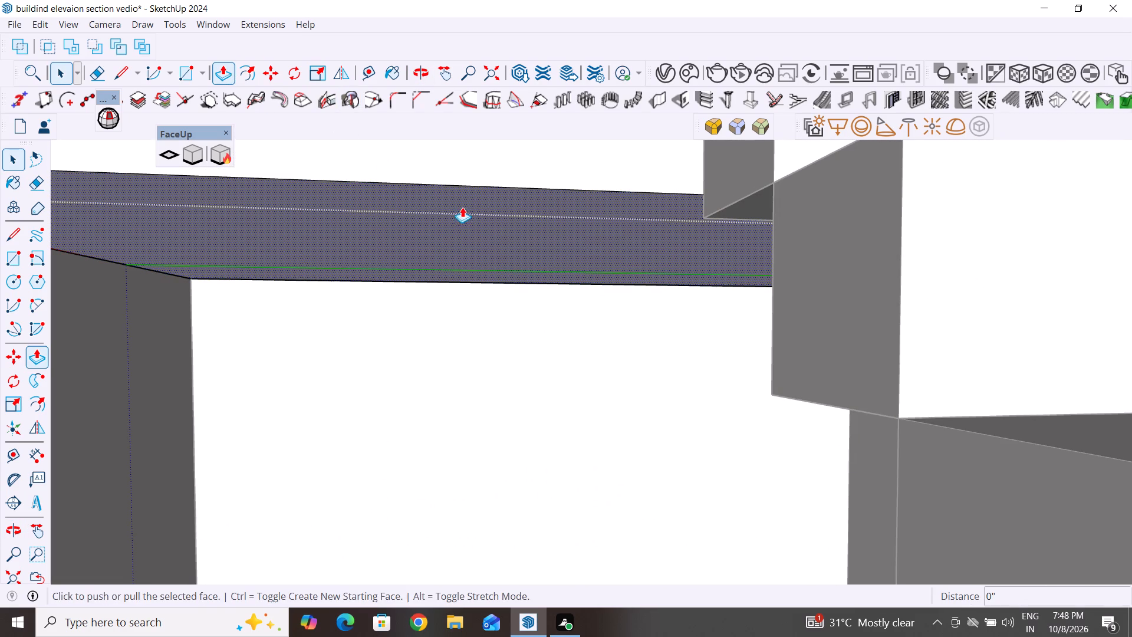
pyautogui.click(682, 212)
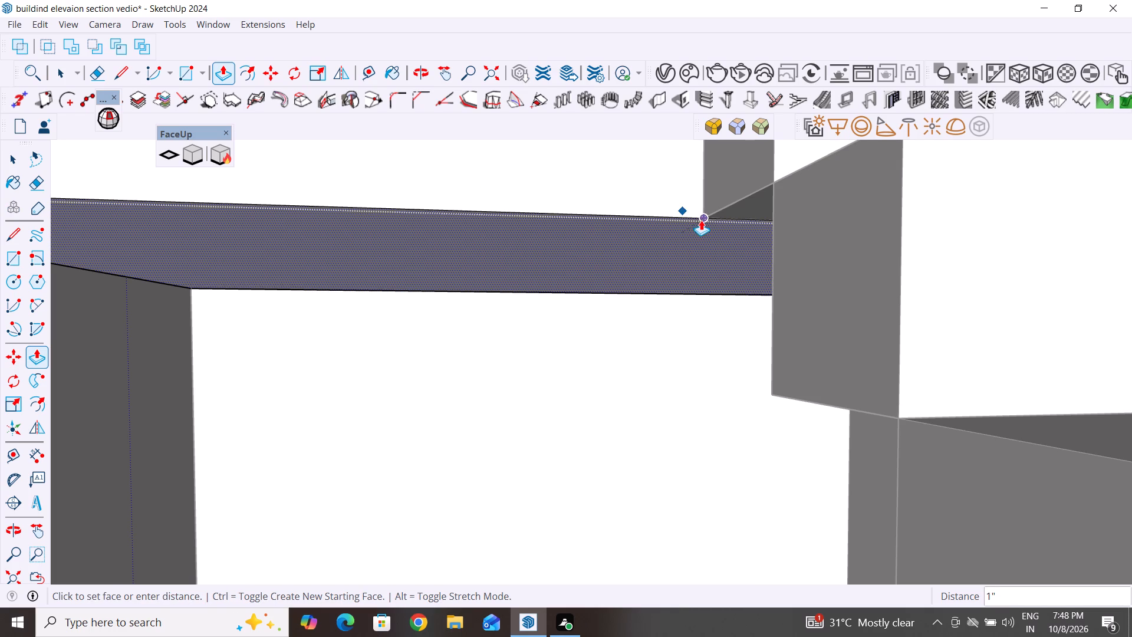
pyautogui.click(701, 220)
pyautogui.scroll(-7, 651, 416)
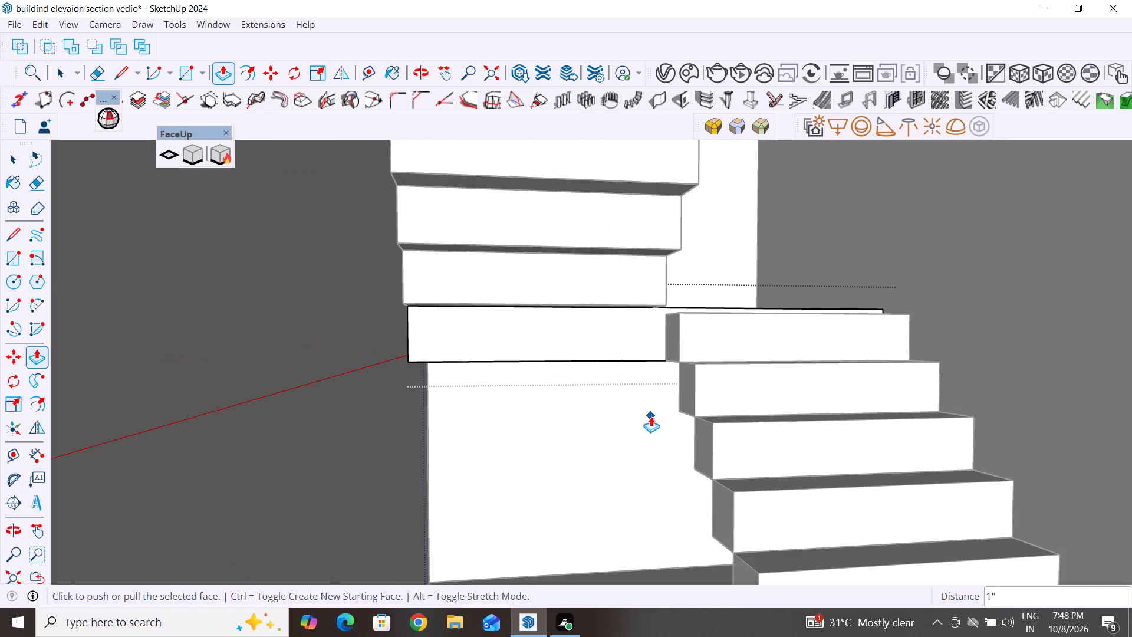
pyautogui.moveTo(669, 418); pyautogui.dragTo(636, 420, button='middle')
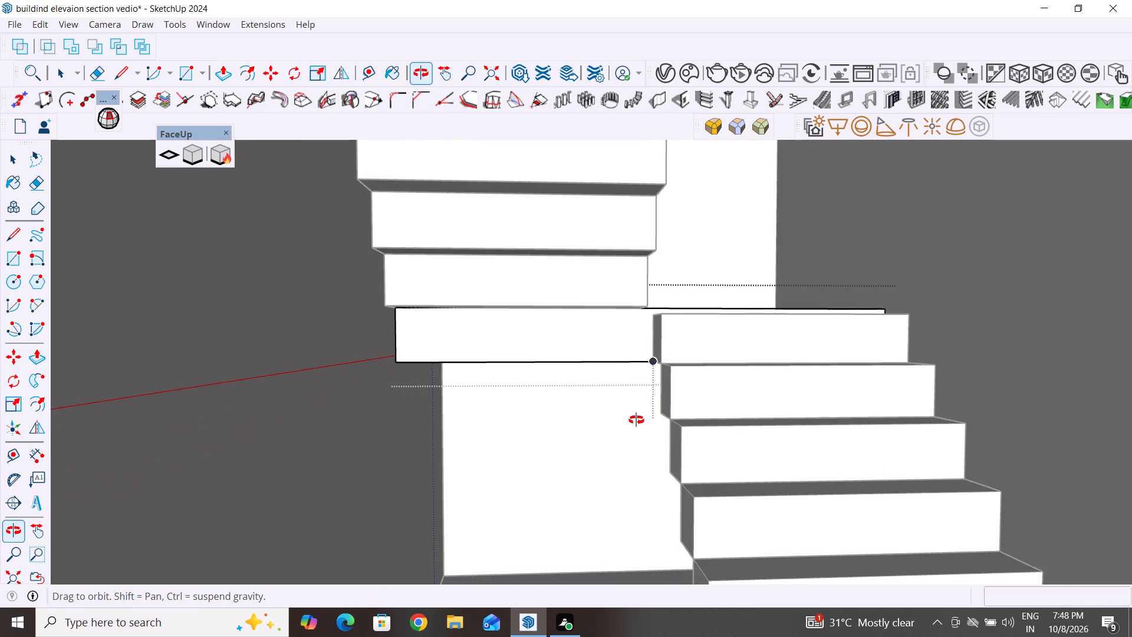
pyautogui.moveTo(636, 420); pyautogui.dragTo(590, 429, button='middle')
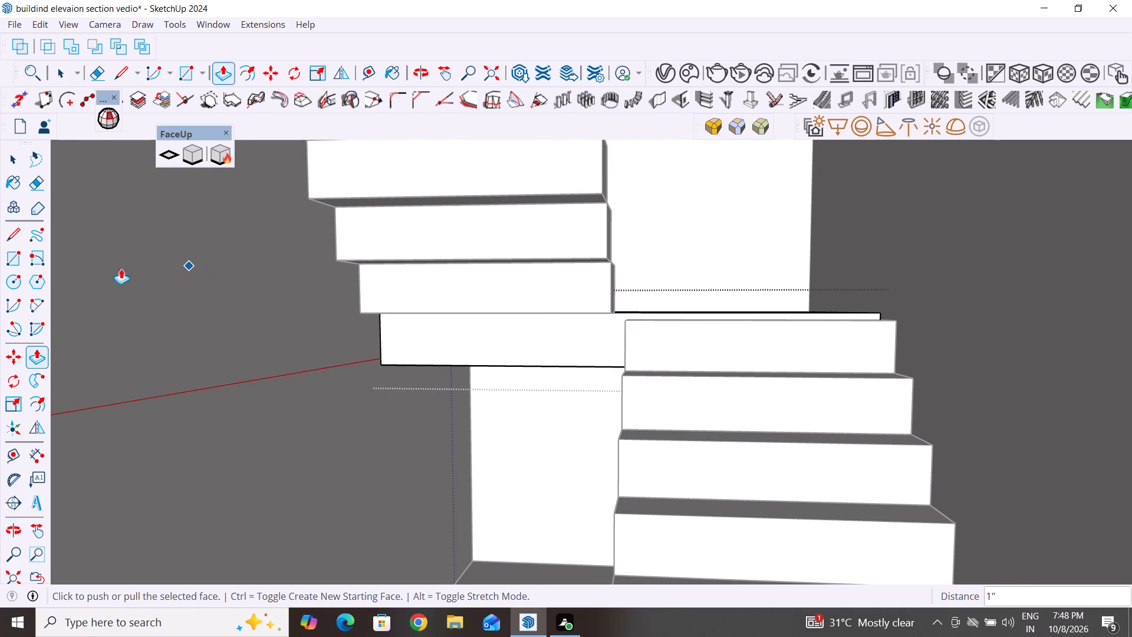
pyautogui.click(13, 159)
pyautogui.scroll(-12, 677, 419)
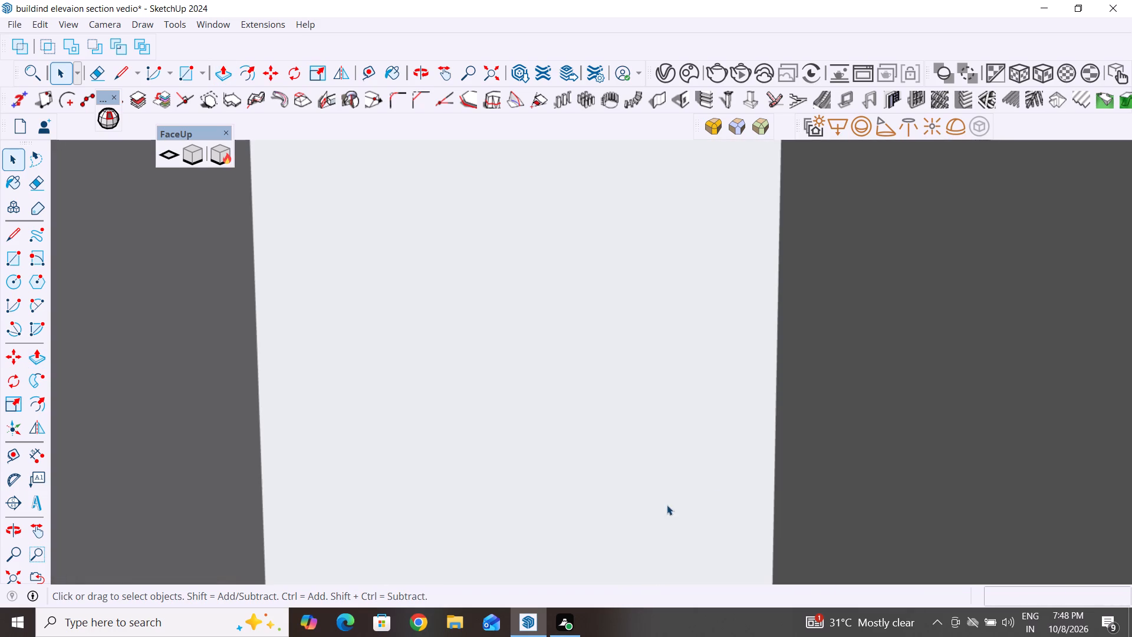
pyautogui.moveTo(654, 505); pyautogui.dragTo(562, 513, button='middle')
pyautogui.scroll(-13, 852, 498)
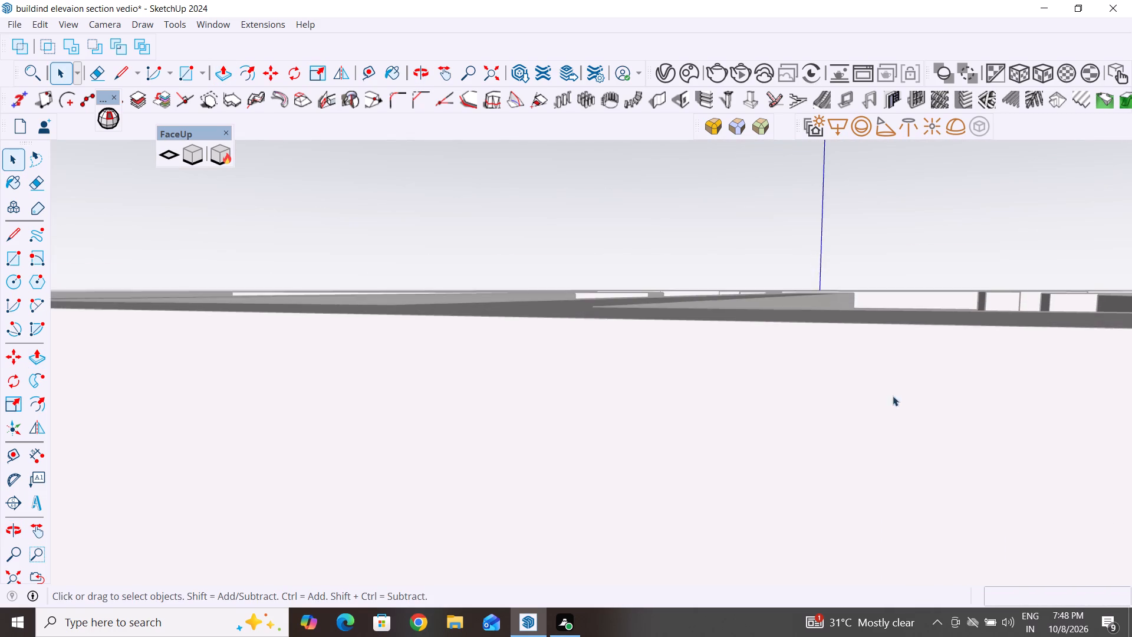
pyautogui.moveTo(906, 410); pyautogui.dragTo(944, 521, button='middle')
pyautogui.scroll(-10, 833, 301)
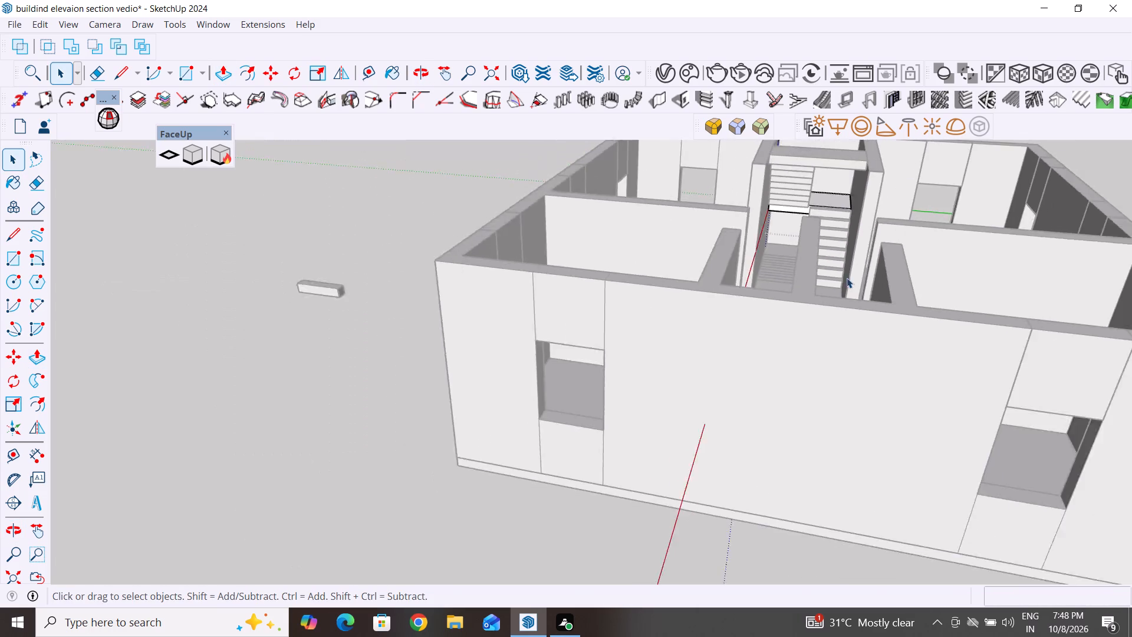
pyautogui.moveTo(789, 273); pyautogui.dragTo(960, 297, button='middle')
pyautogui.scroll(12, 709, 212)
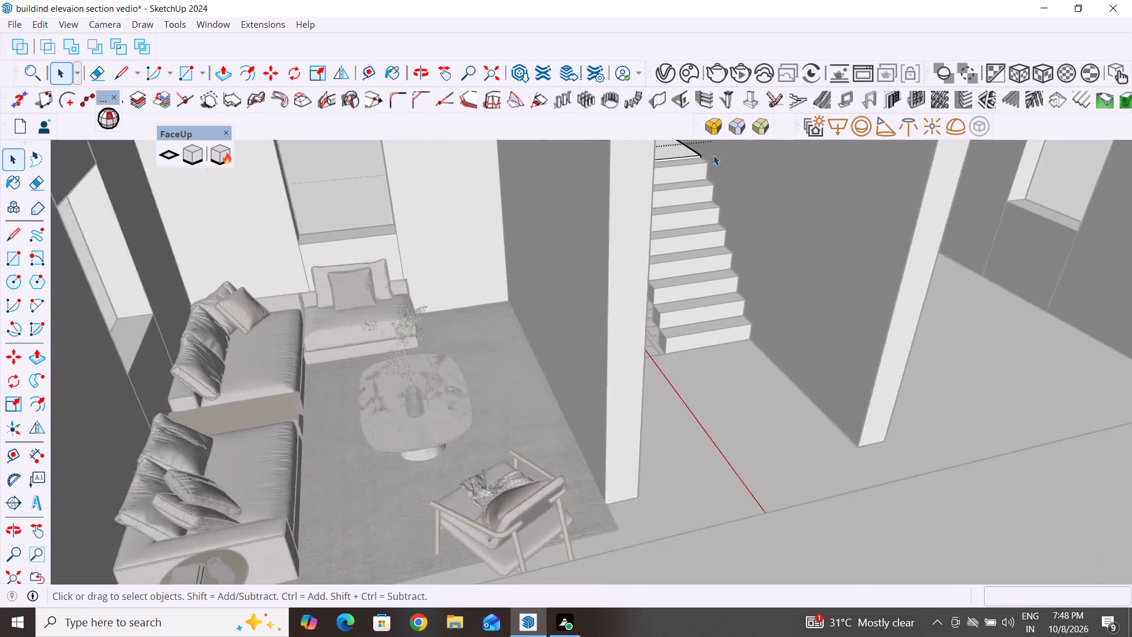
pyautogui.scroll(6, 713, 155)
pyautogui.moveTo(699, 324); pyautogui.dragTo(680, 320, button='middle')
pyautogui.scroll(1, 705, 325)
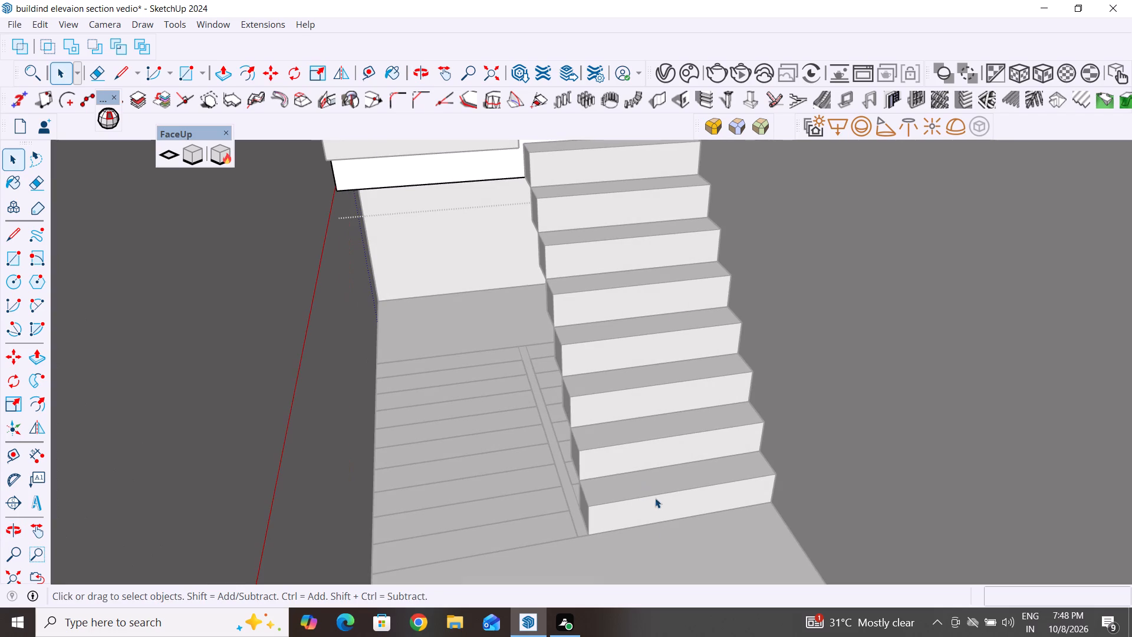
pyautogui.click(662, 548)
# Move the whole intermediate landing slab down 1" so its upper corner meets the back corner of the lower flight's top step.
pyautogui.scroll(-3, 662, 526)
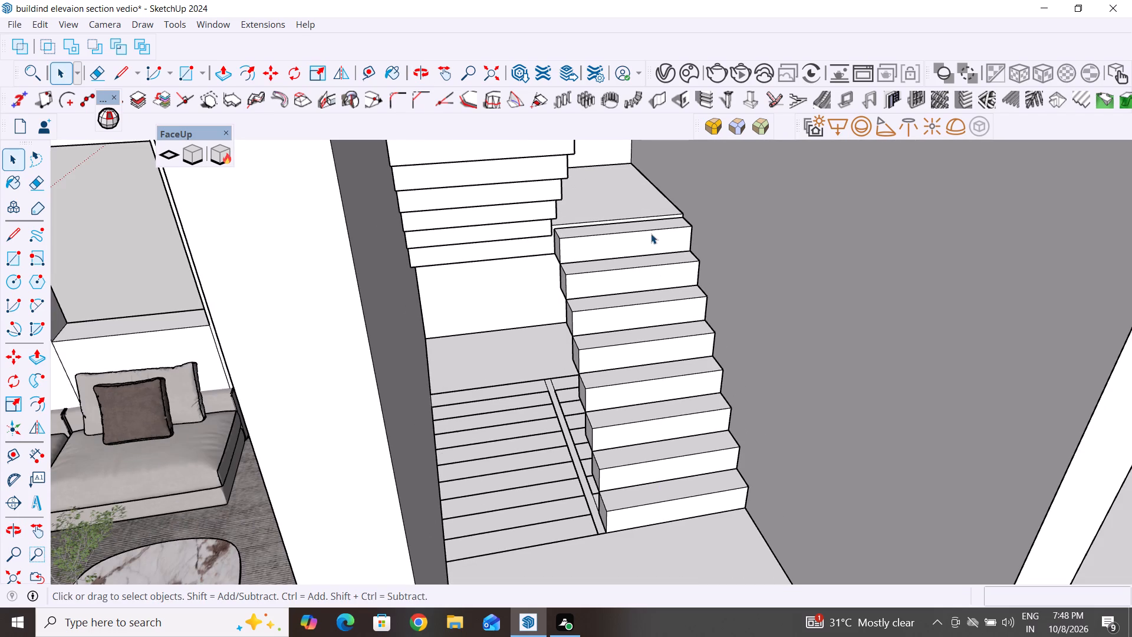
pyautogui.moveTo(646, 230); pyautogui.dragTo(617, 228, button='middle')
pyautogui.scroll(2, 620, 215)
pyautogui.moveTo(640, 218); pyautogui.dragTo(626, 242, button='middle')
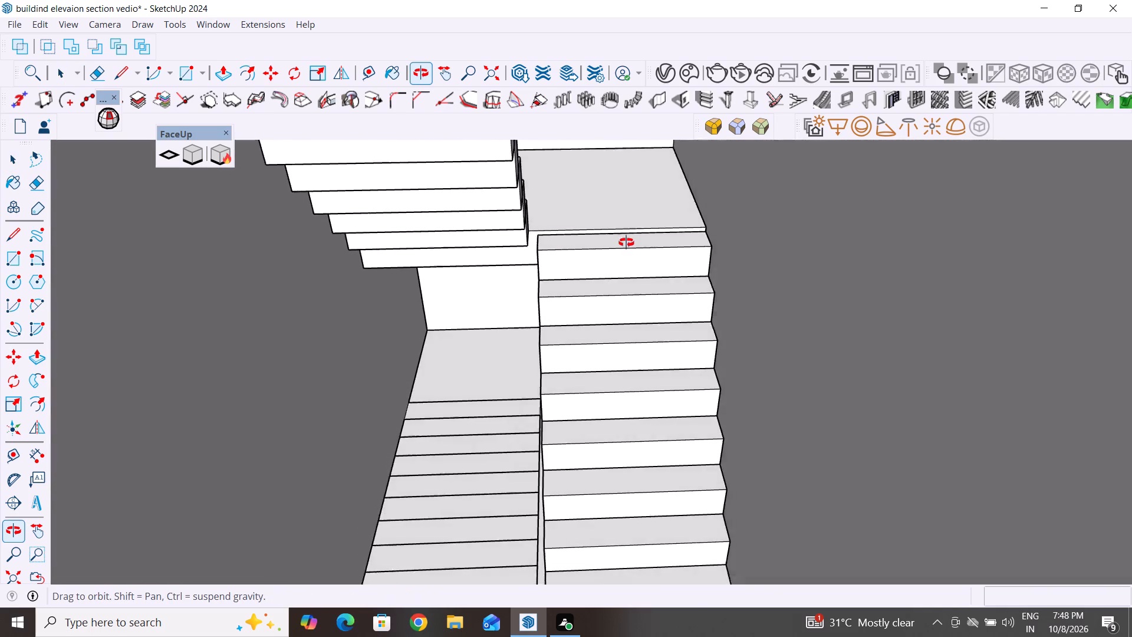
pyautogui.moveTo(626, 242); pyautogui.dragTo(611, 225, button='middle')
pyautogui.click(624, 195)
pyautogui.doubleClick(627, 196)
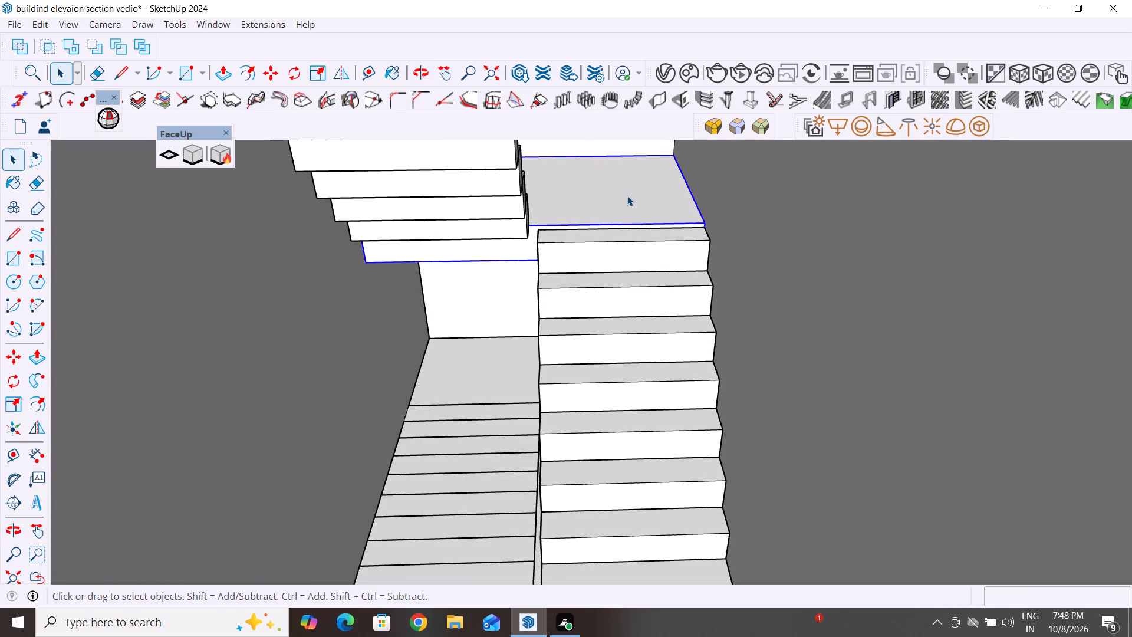
pyautogui.click(627, 196)
pyautogui.scroll(3, 676, 232)
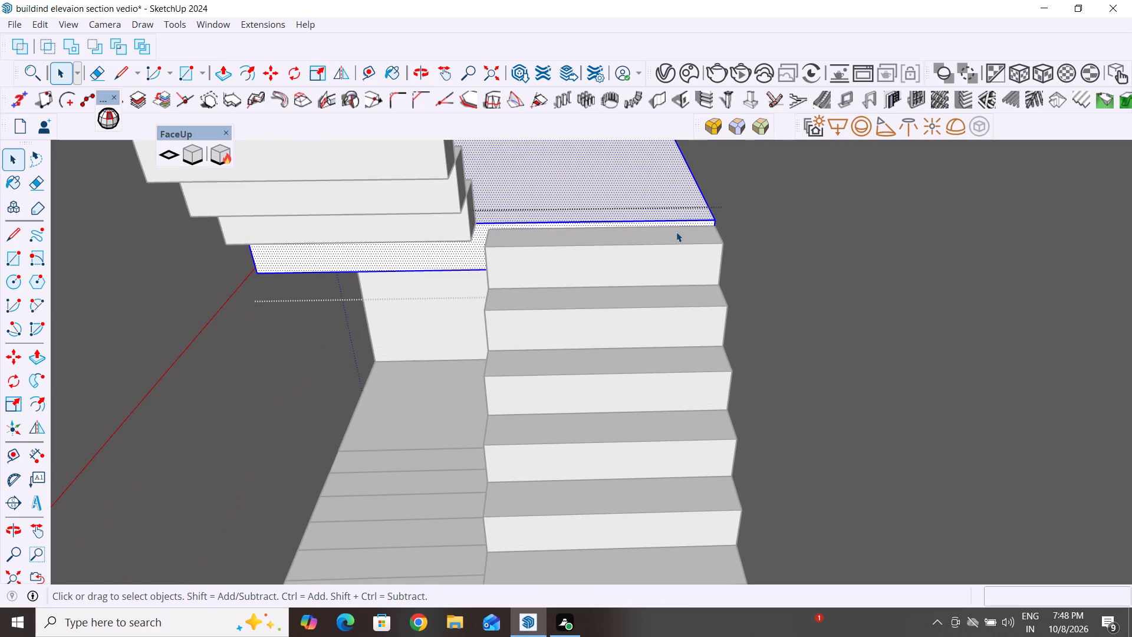
pyautogui.press('m')
pyautogui.click(713, 219)
pyautogui.click(713, 223)
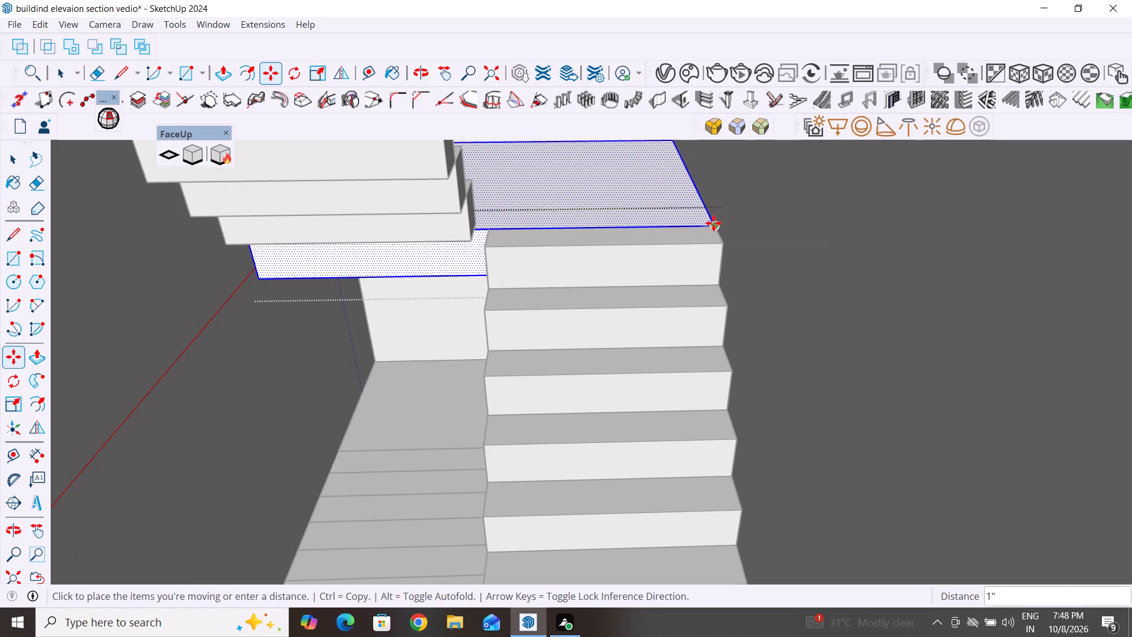
pyautogui.scroll(-6, 691, 328)
pyautogui.scroll(-4, 561, 371)
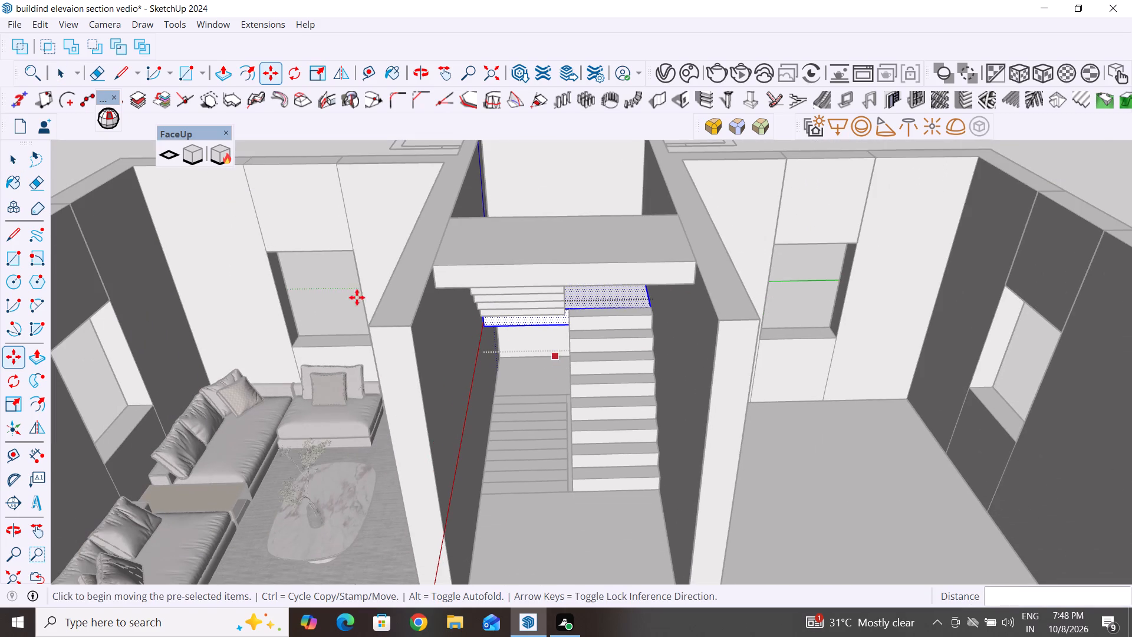
pyautogui.click(13, 151)
pyautogui.click(548, 183)
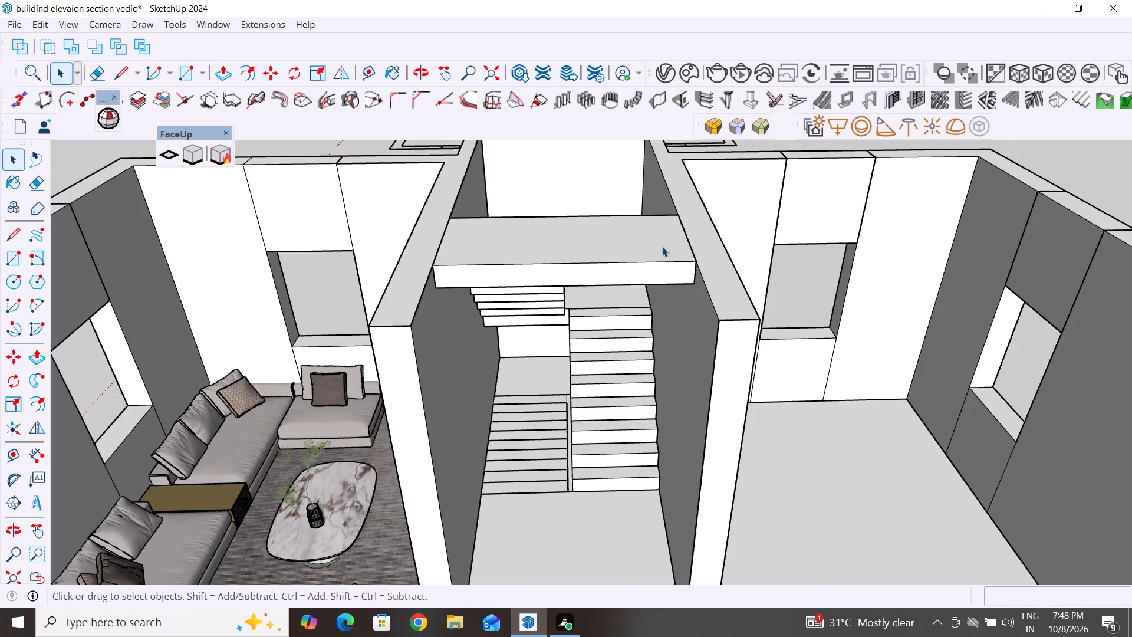
# Examine the intermediate landing where it meets the lower and upper stair flights.
pyautogui.scroll(8, 611, 300)
pyautogui.moveTo(618, 292); pyautogui.dragTo(570, 257, button='middle')
pyautogui.scroll(1, 583, 267)
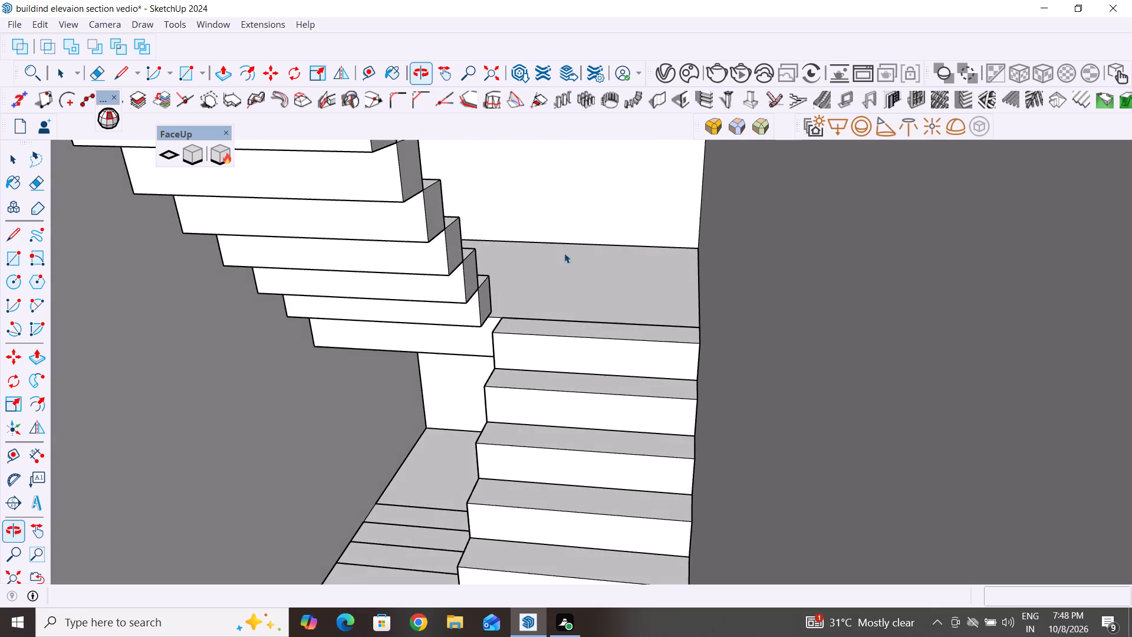
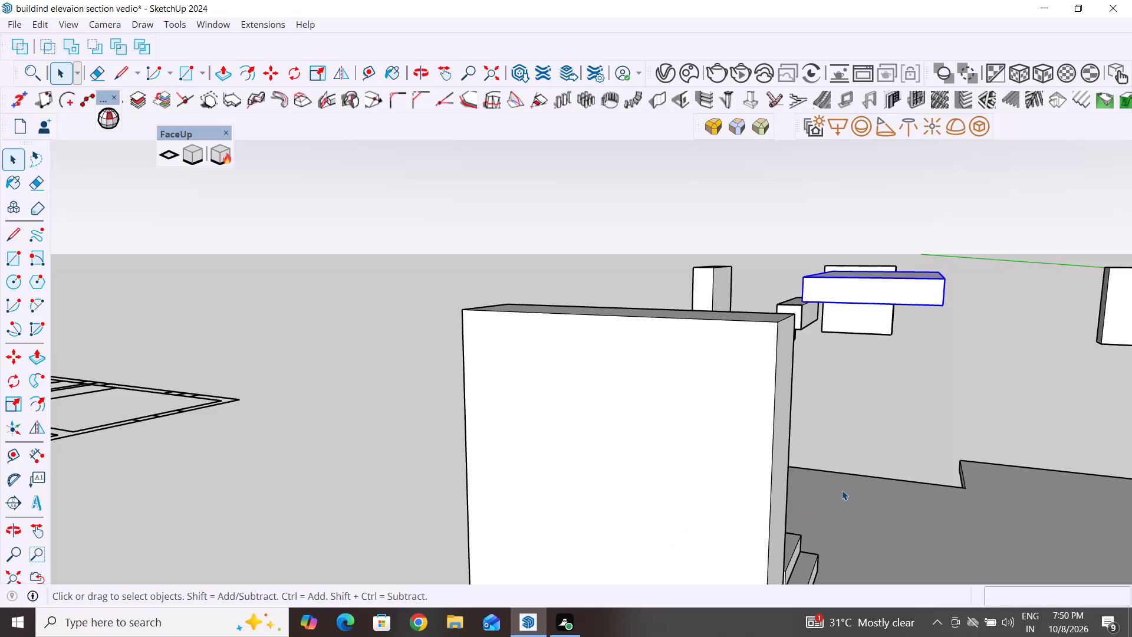
# Move the underside face of the upper landing slab down 1" to the corner of the upper flight's top step, and close the slab's group.
pyautogui.scroll(-1, 854, 487)
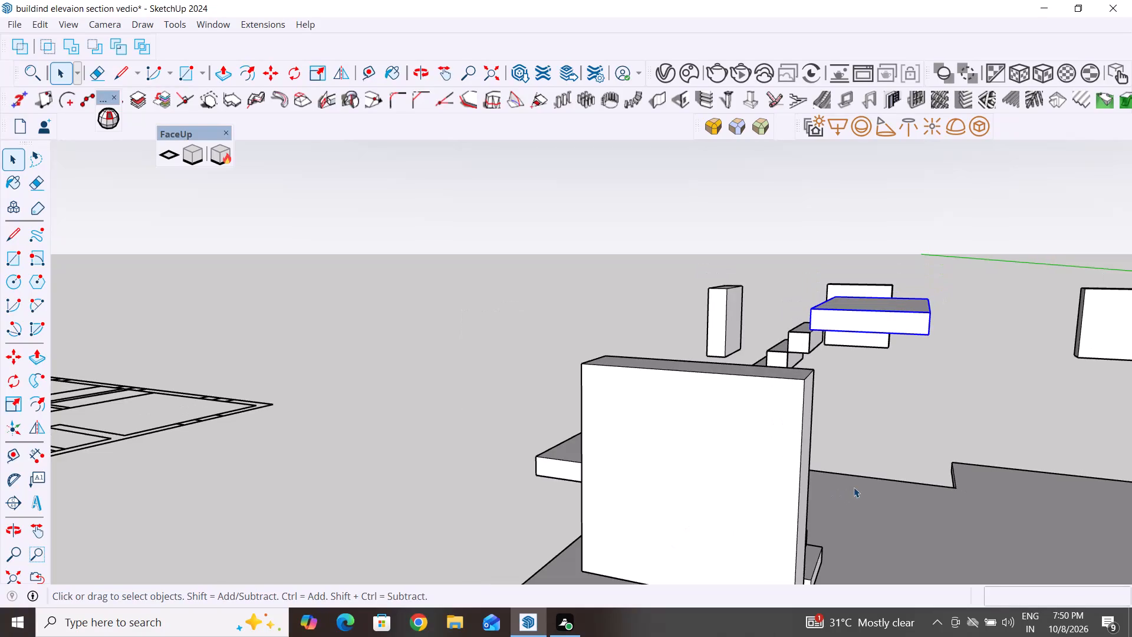
pyautogui.scroll(-7, 854, 487)
pyautogui.moveTo(888, 480); pyautogui.dragTo(820, 472, button='middle')
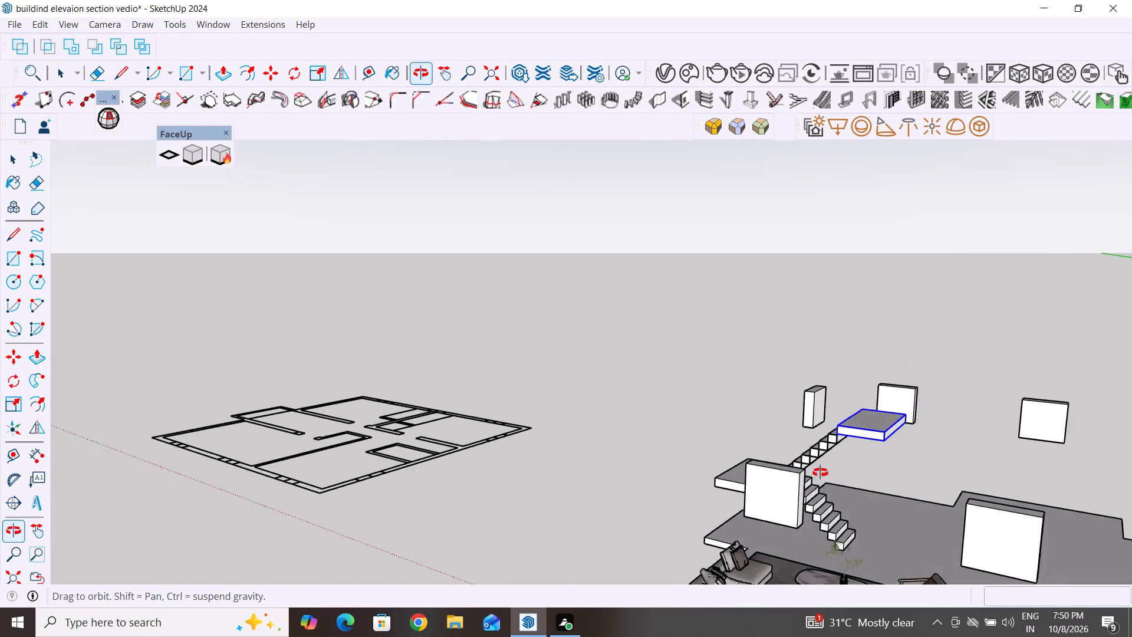
pyautogui.moveTo(820, 472); pyautogui.dragTo(814, 467, button='middle')
pyautogui.scroll(16, 883, 434)
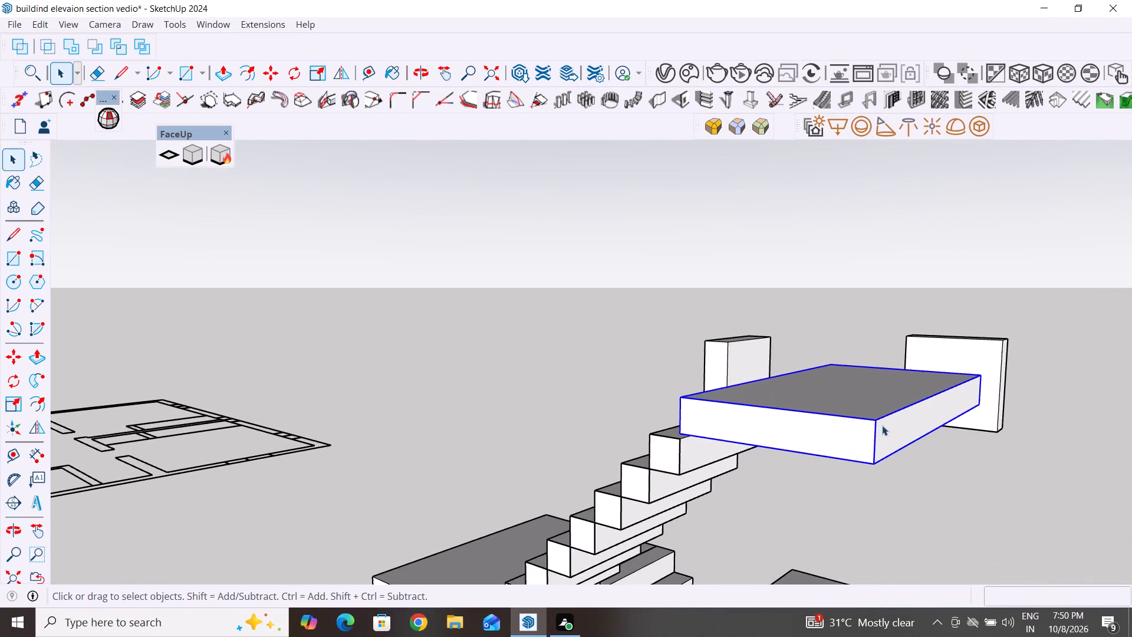
pyautogui.scroll(1, 770, 428)
pyautogui.moveTo(772, 411); pyautogui.dragTo(753, 229, button='middle')
pyautogui.tripleClick(758, 338)
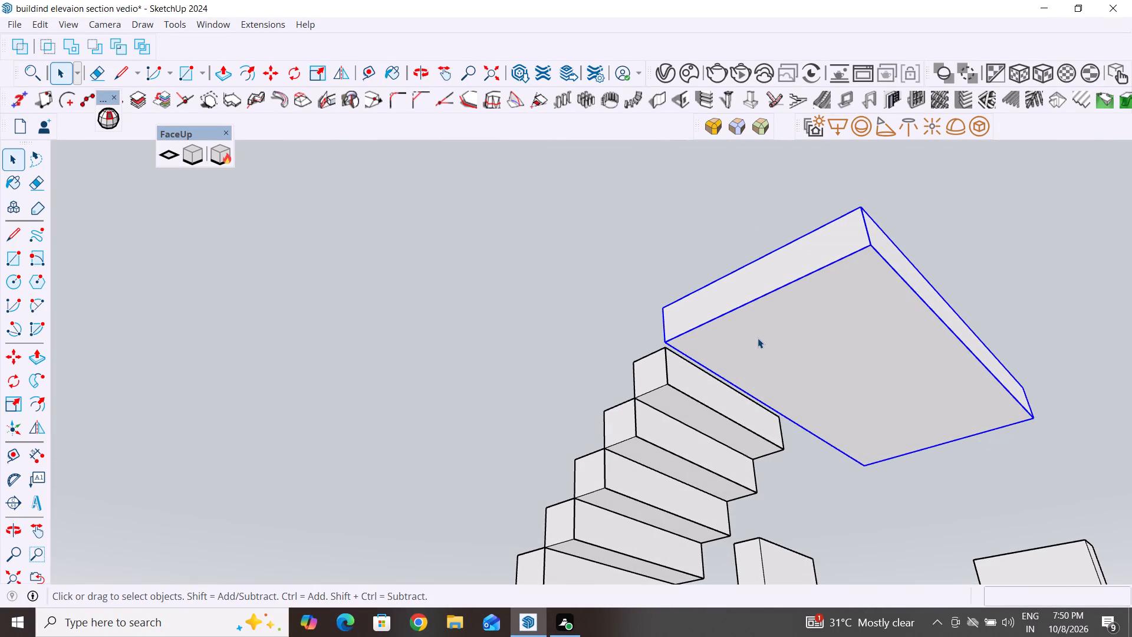
pyautogui.moveTo(656, 380); pyautogui.dragTo(718, 452, button='middle')
pyautogui.scroll(4, 712, 395)
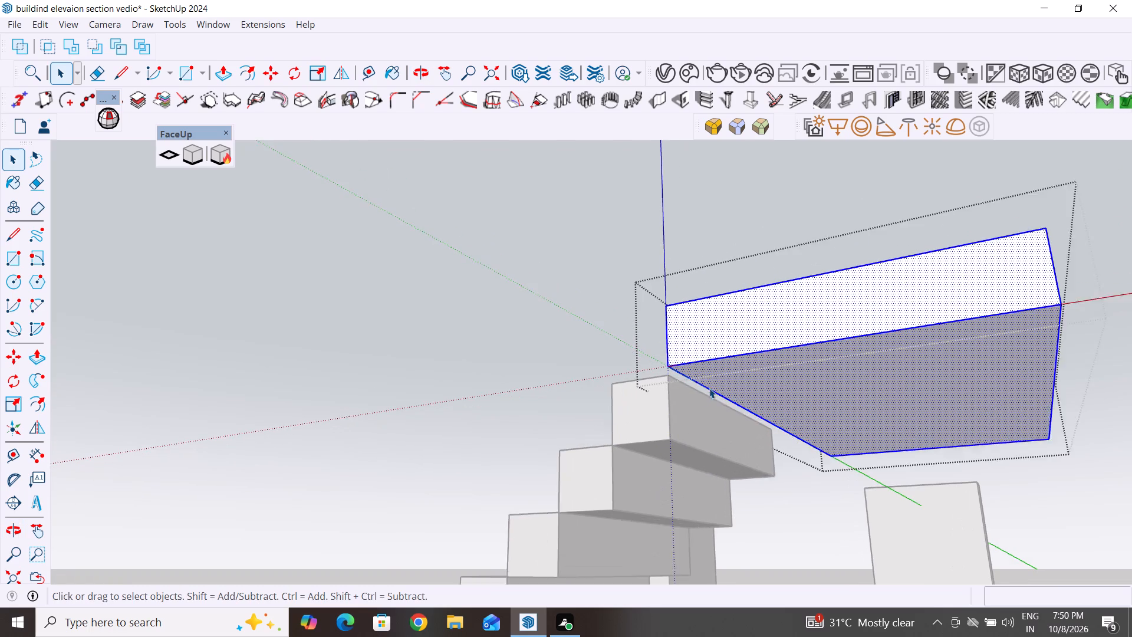
pyautogui.scroll(1, 709, 388)
pyautogui.click(726, 369)
pyautogui.scroll(4, 622, 383)
pyautogui.scroll(4, 755, 349)
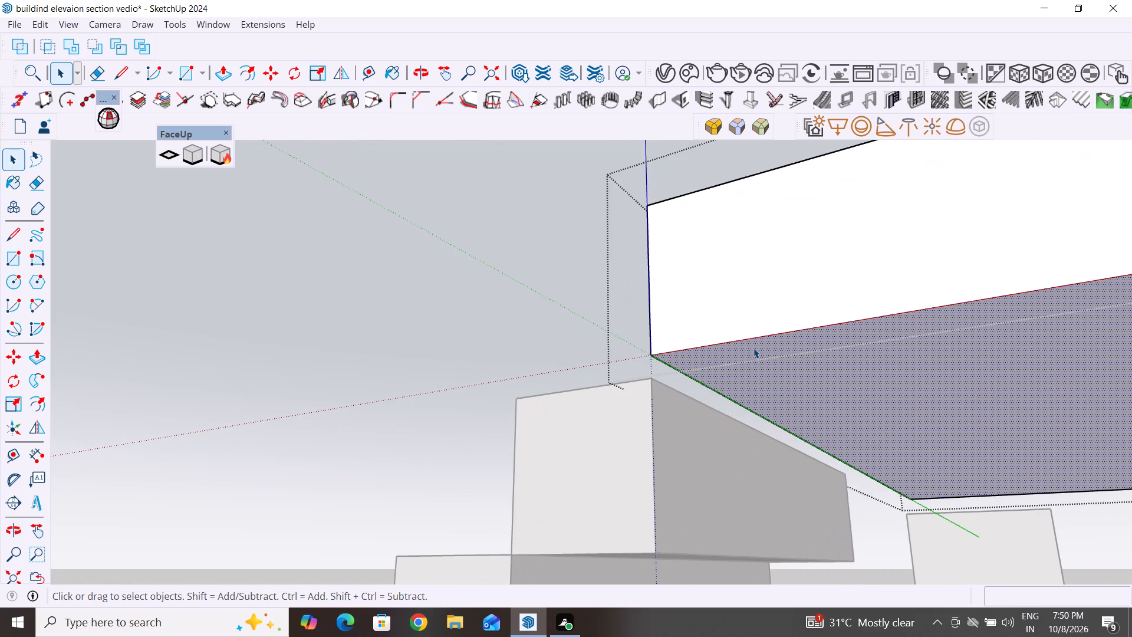
pyautogui.press('m')
pyautogui.click(655, 356)
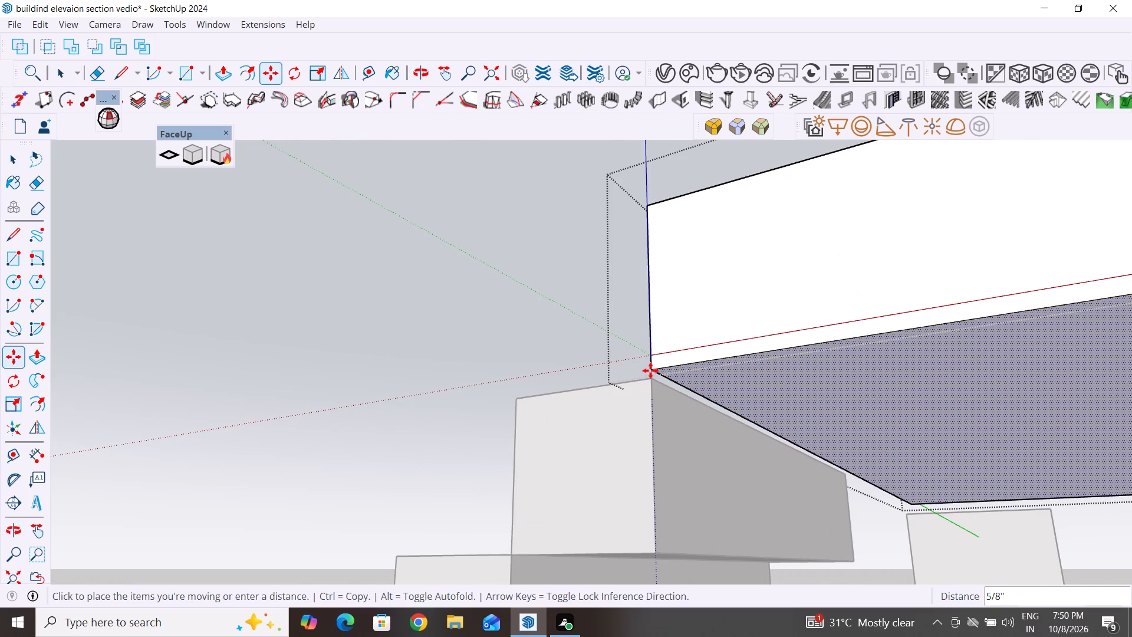
pyautogui.click(650, 378)
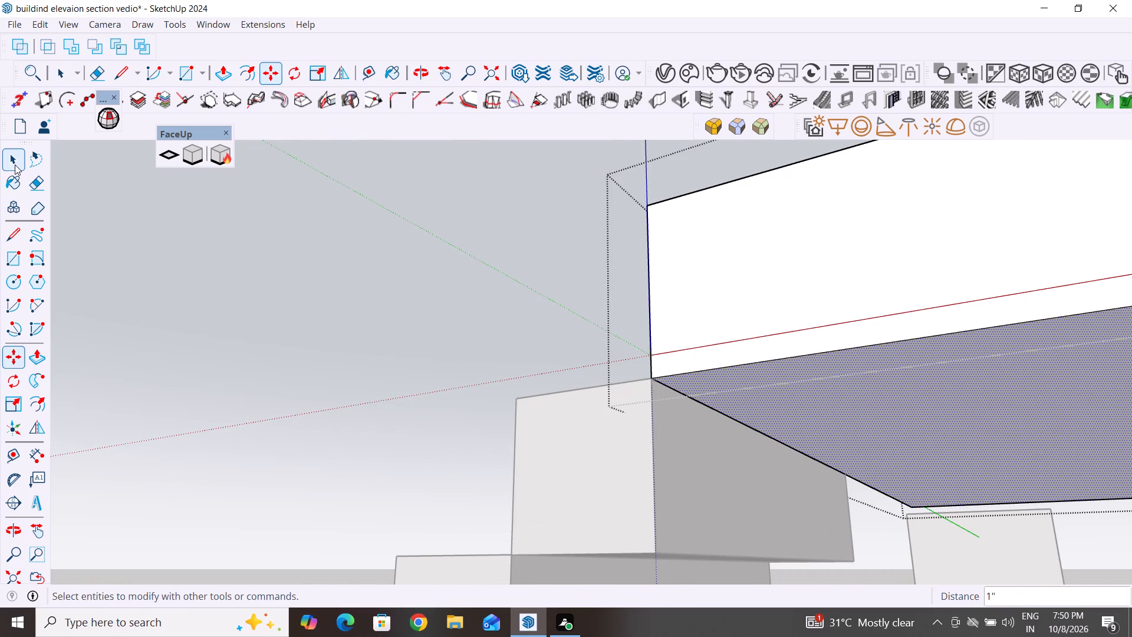
pyautogui.click(15, 165)
pyautogui.click(192, 271)
# Examine the whole staircase within the ground floor and the open side of the lower flight's bottom step.
pyautogui.scroll(-11, 446, 382)
pyautogui.moveTo(476, 439); pyautogui.dragTo(509, 493, button='middle')
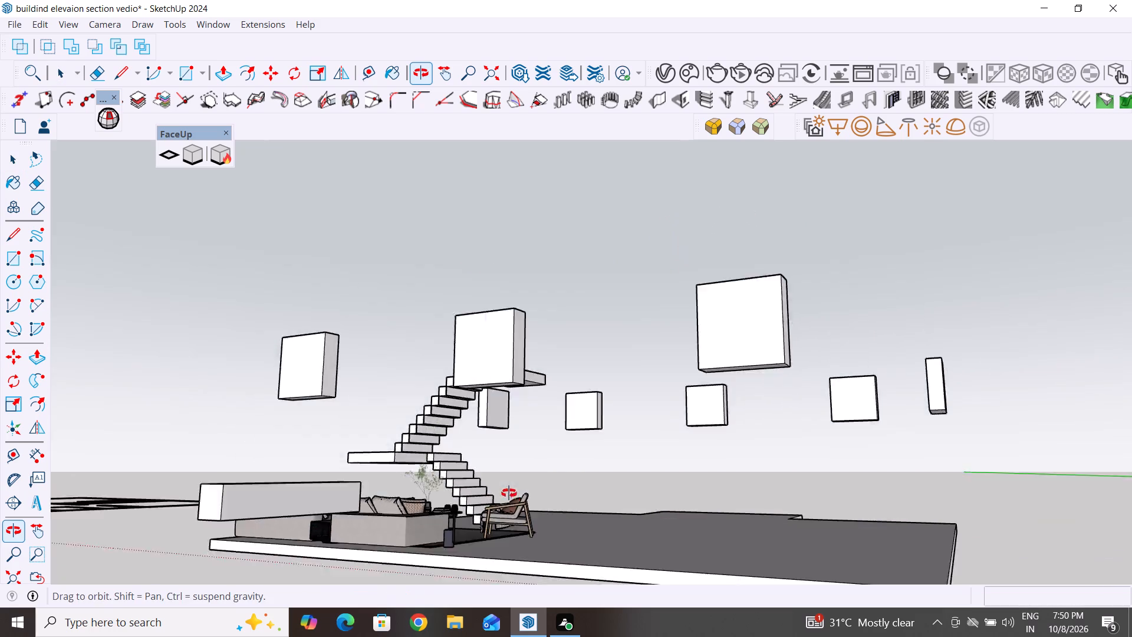
pyautogui.moveTo(509, 493); pyautogui.dragTo(236, 564, button='middle')
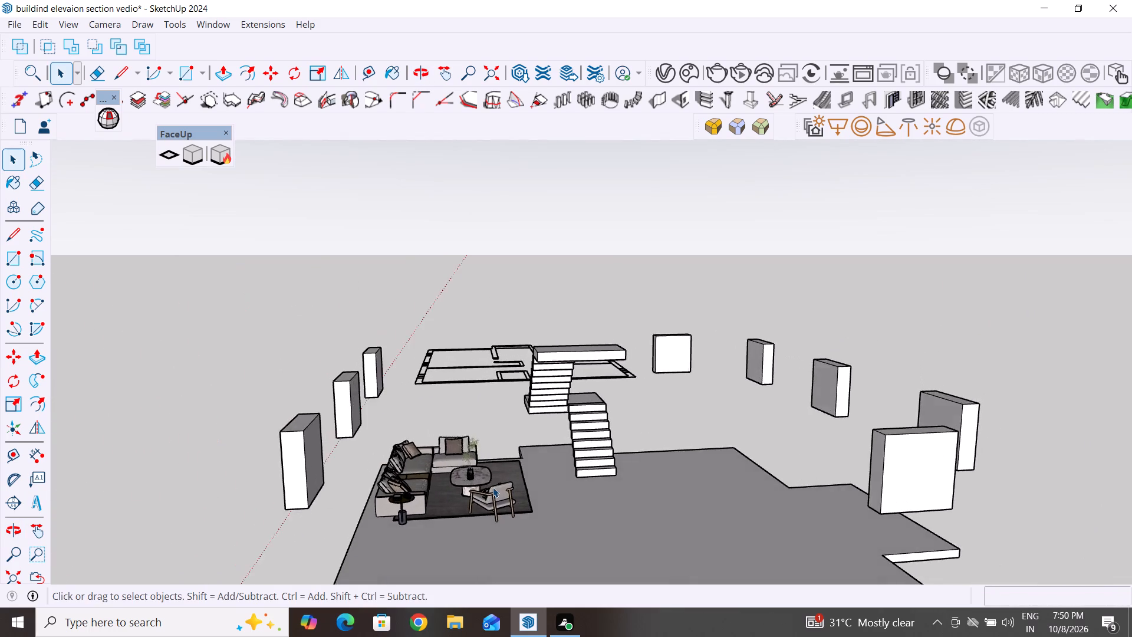
pyautogui.scroll(-9, 493, 487)
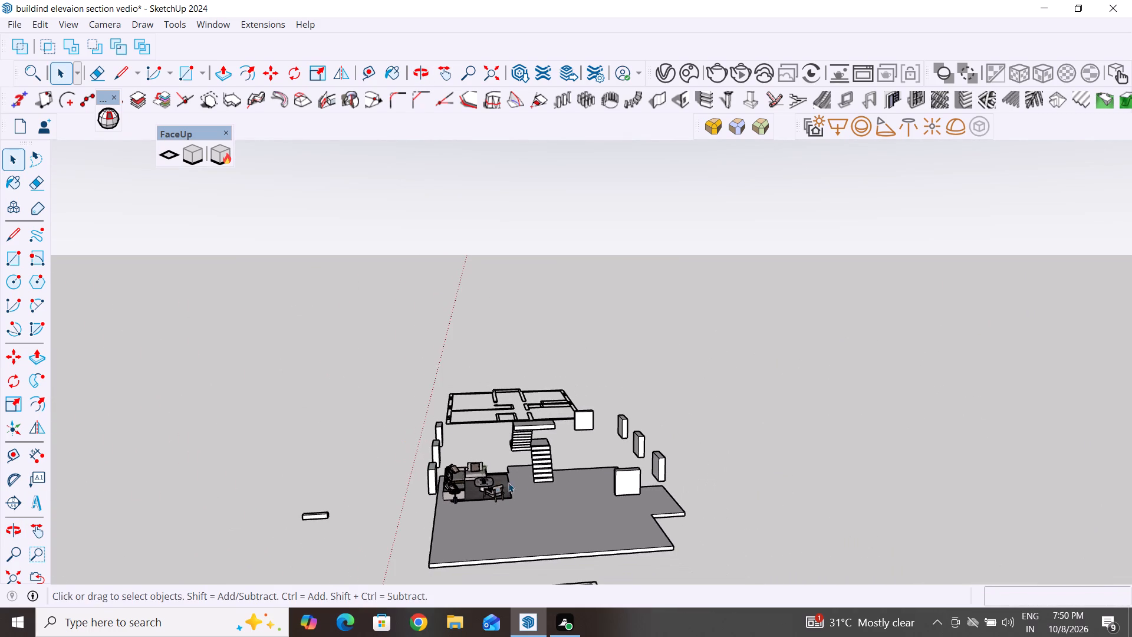
pyautogui.moveTo(520, 478); pyautogui.dragTo(829, 549, button='middle')
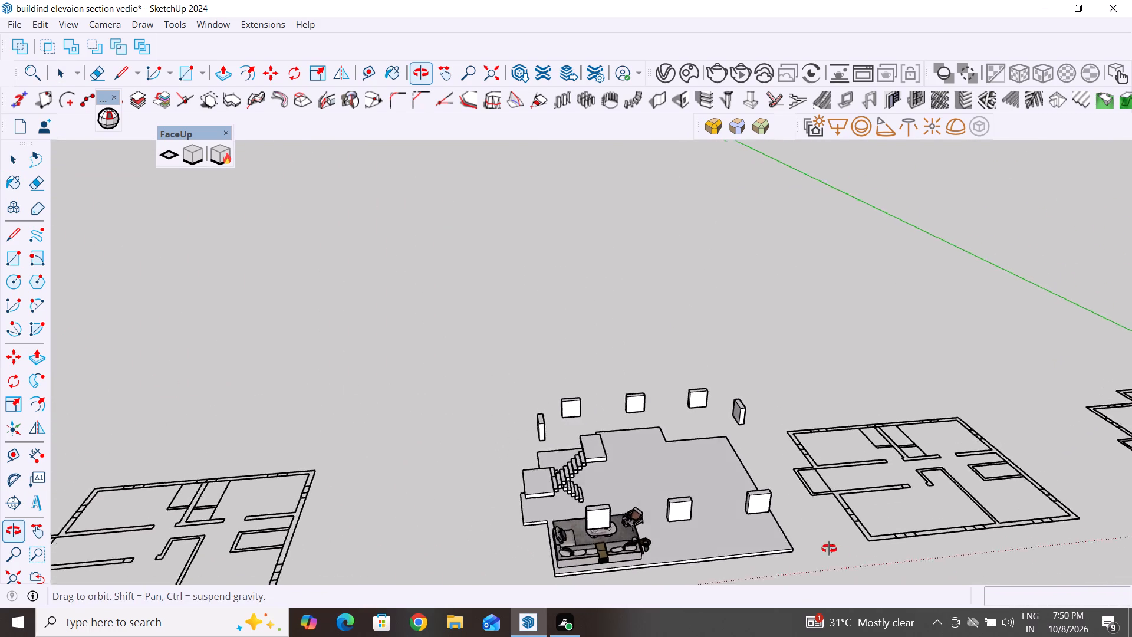
pyautogui.moveTo(829, 549); pyautogui.dragTo(449, 513, button='middle')
pyautogui.scroll(14, 568, 485)
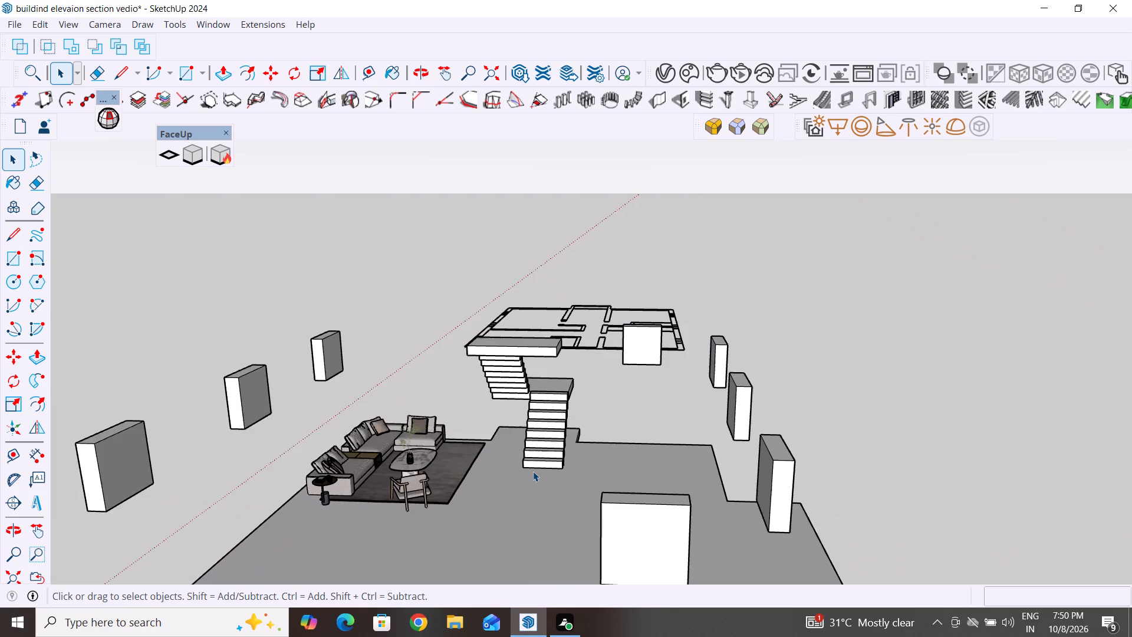
pyautogui.scroll(13, 533, 471)
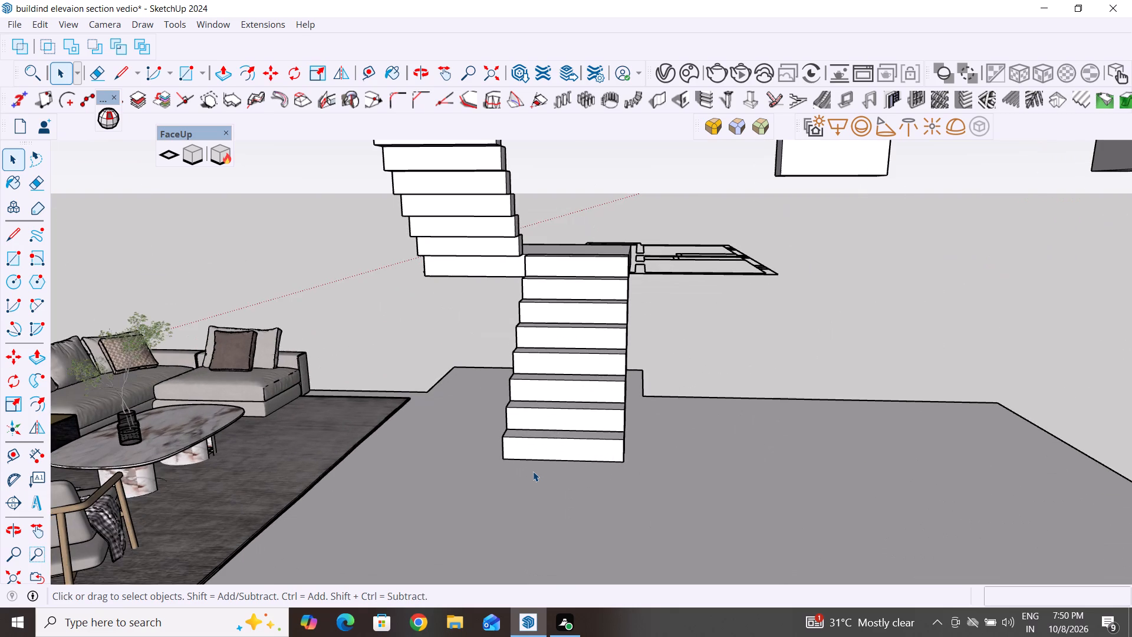
pyautogui.scroll(3, 533, 471)
pyautogui.moveTo(552, 475); pyautogui.dragTo(544, 385, button='middle')
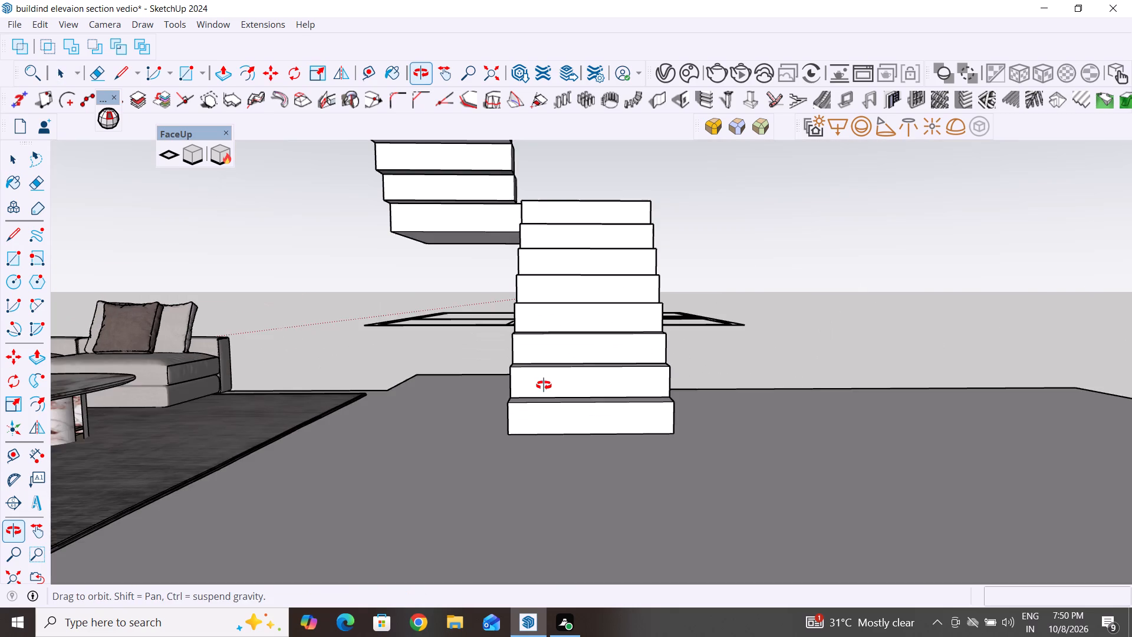
pyautogui.moveTo(544, 385); pyautogui.dragTo(363, 465, button='middle')
pyautogui.scroll(1, 440, 436)
pyautogui.scroll(4, 561, 420)
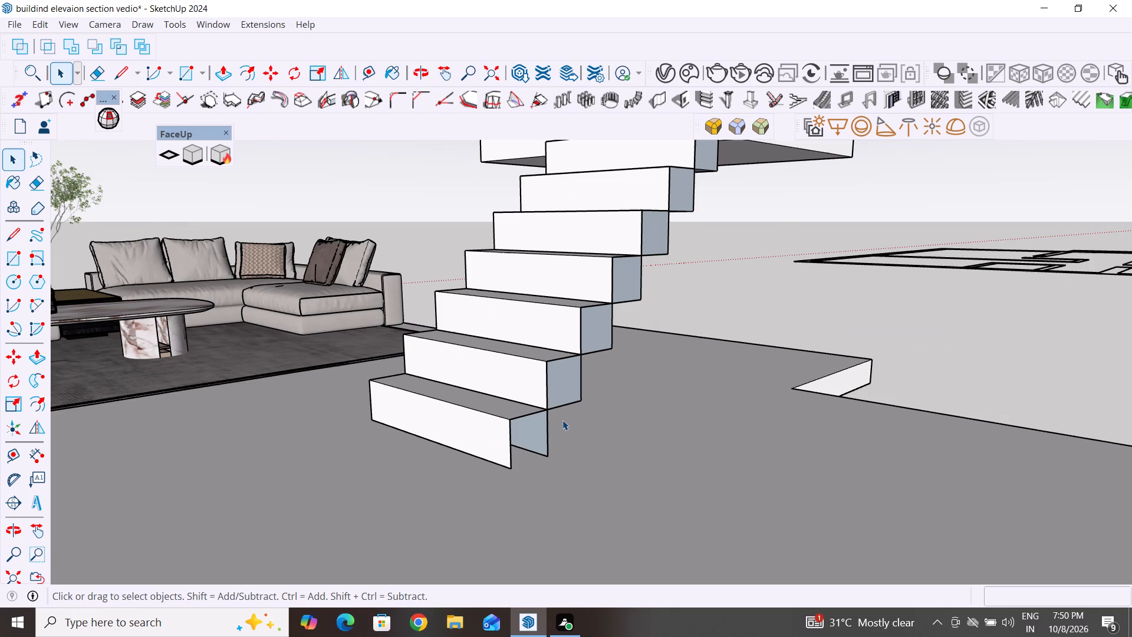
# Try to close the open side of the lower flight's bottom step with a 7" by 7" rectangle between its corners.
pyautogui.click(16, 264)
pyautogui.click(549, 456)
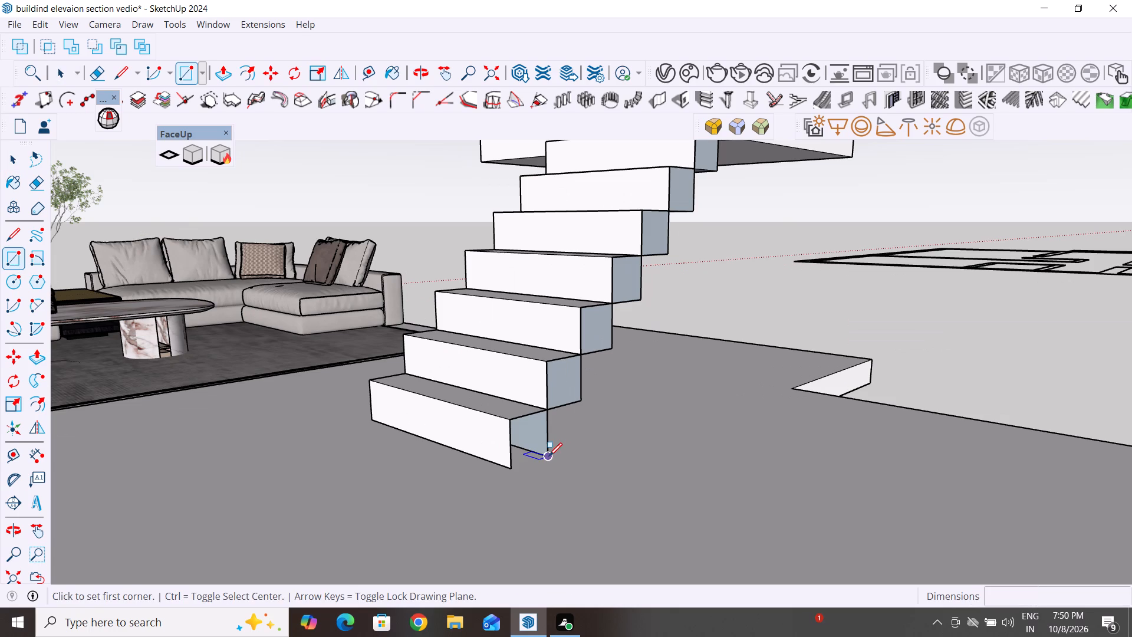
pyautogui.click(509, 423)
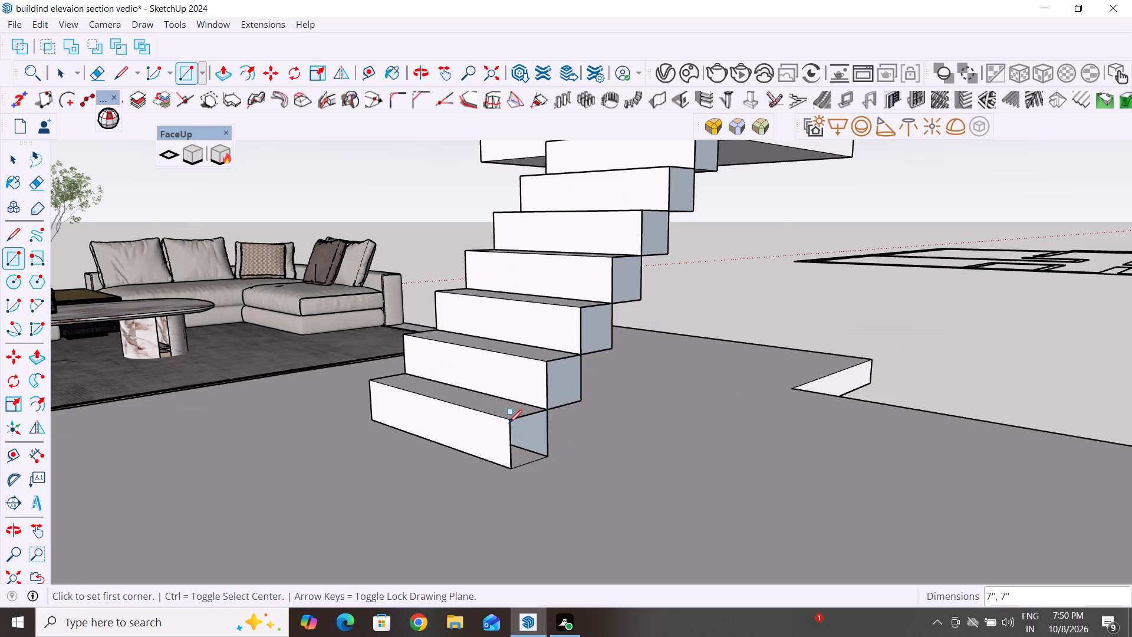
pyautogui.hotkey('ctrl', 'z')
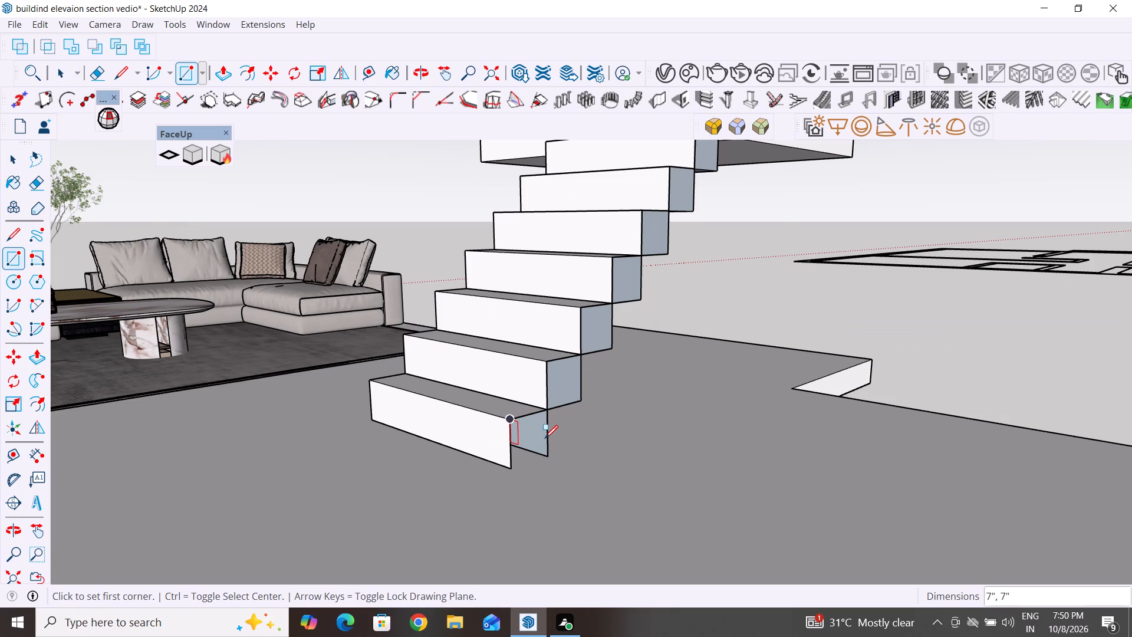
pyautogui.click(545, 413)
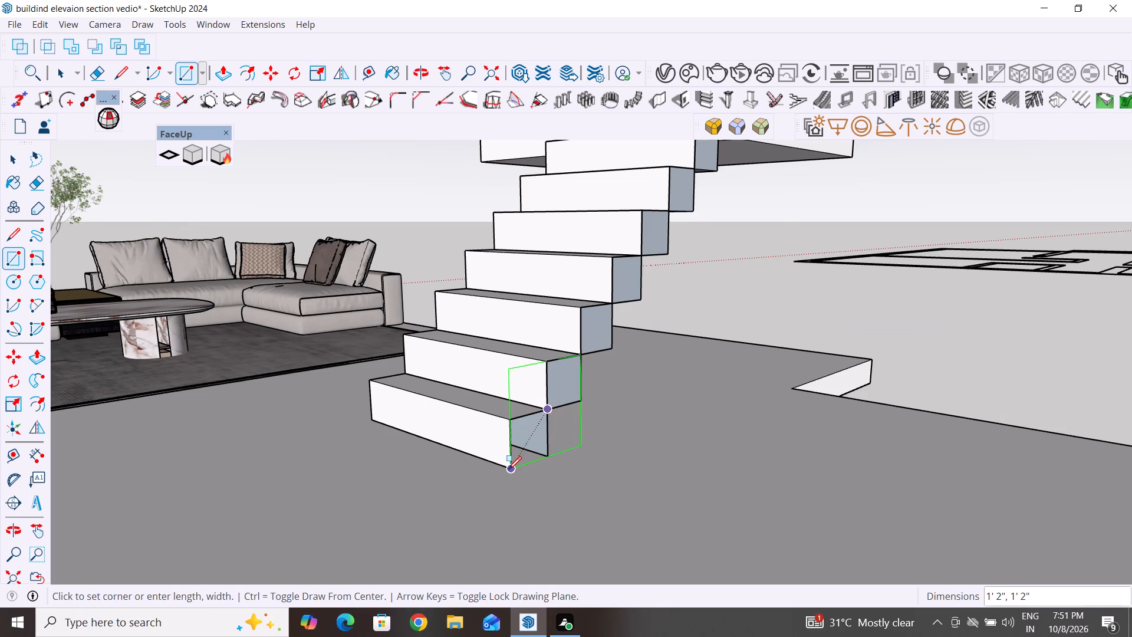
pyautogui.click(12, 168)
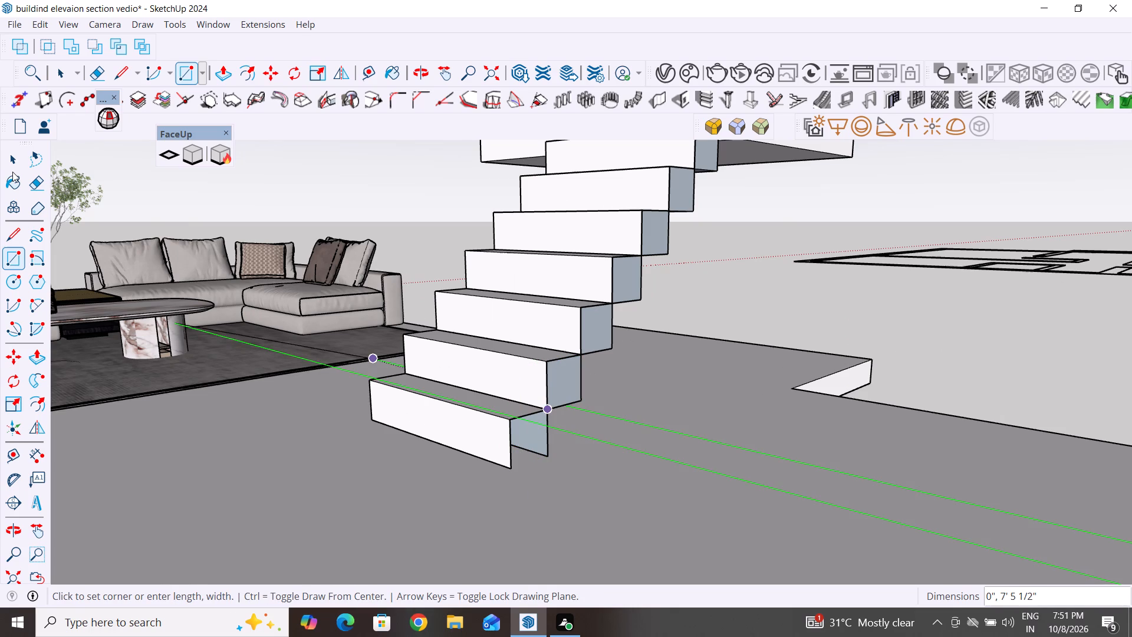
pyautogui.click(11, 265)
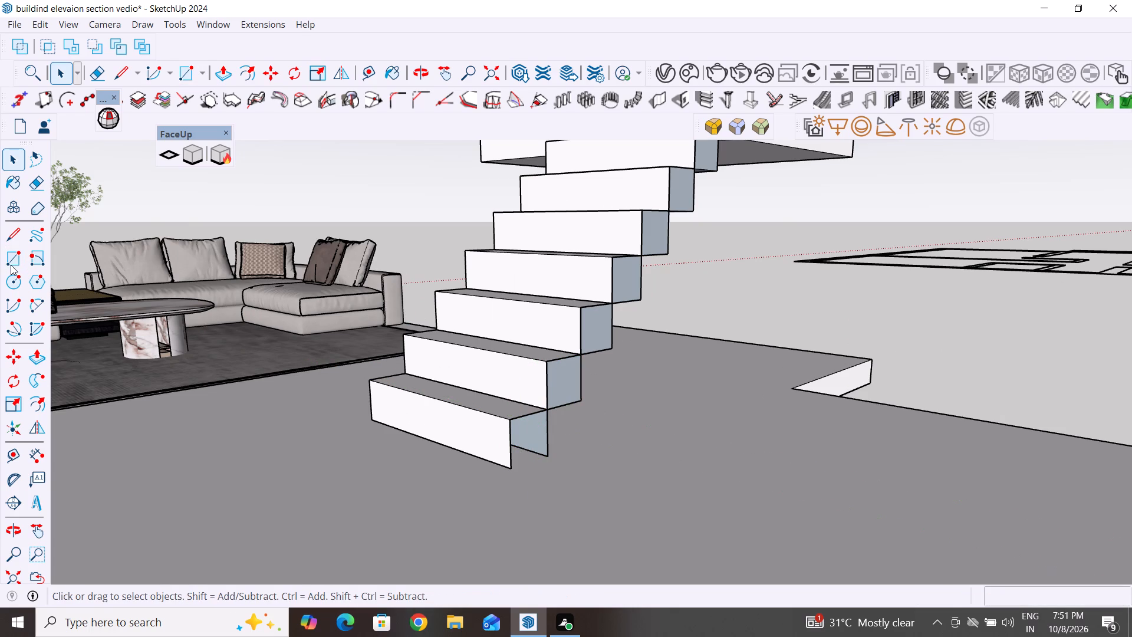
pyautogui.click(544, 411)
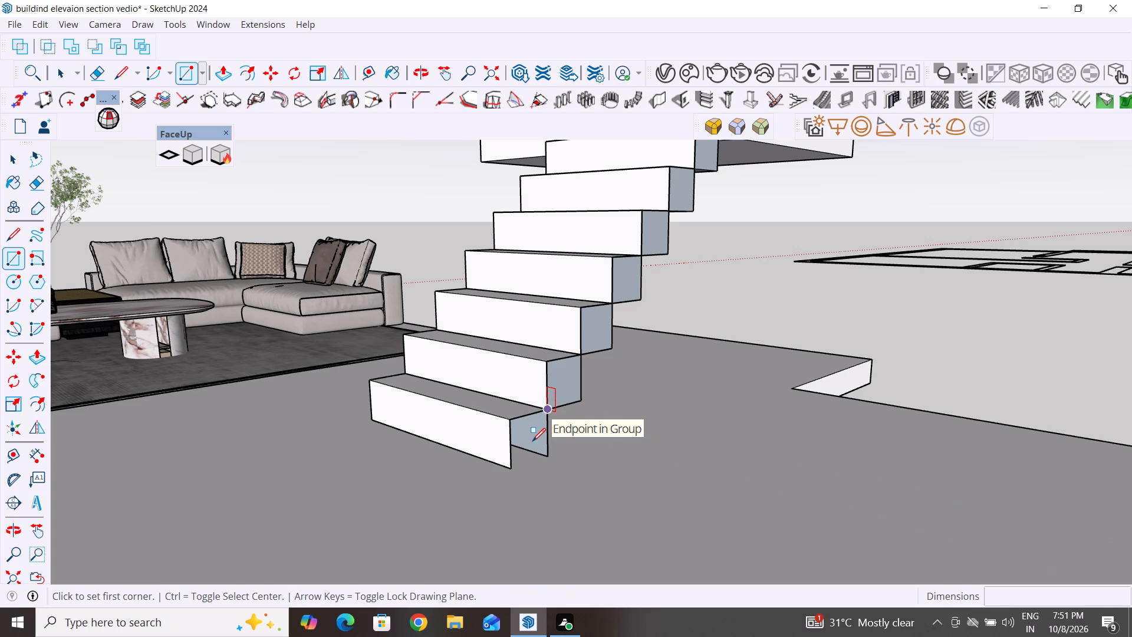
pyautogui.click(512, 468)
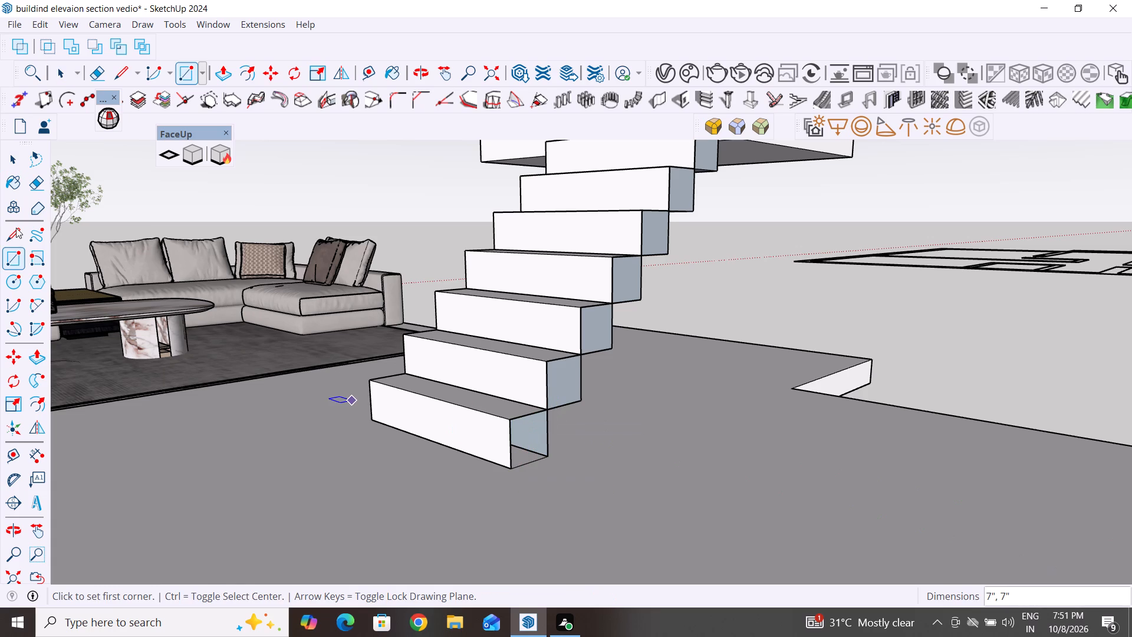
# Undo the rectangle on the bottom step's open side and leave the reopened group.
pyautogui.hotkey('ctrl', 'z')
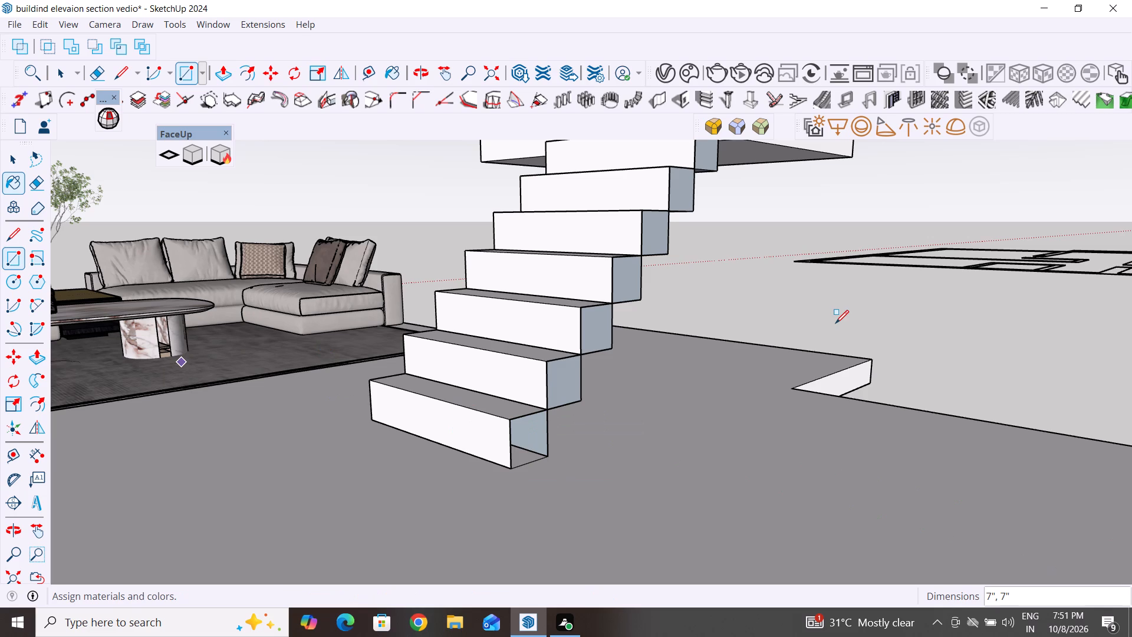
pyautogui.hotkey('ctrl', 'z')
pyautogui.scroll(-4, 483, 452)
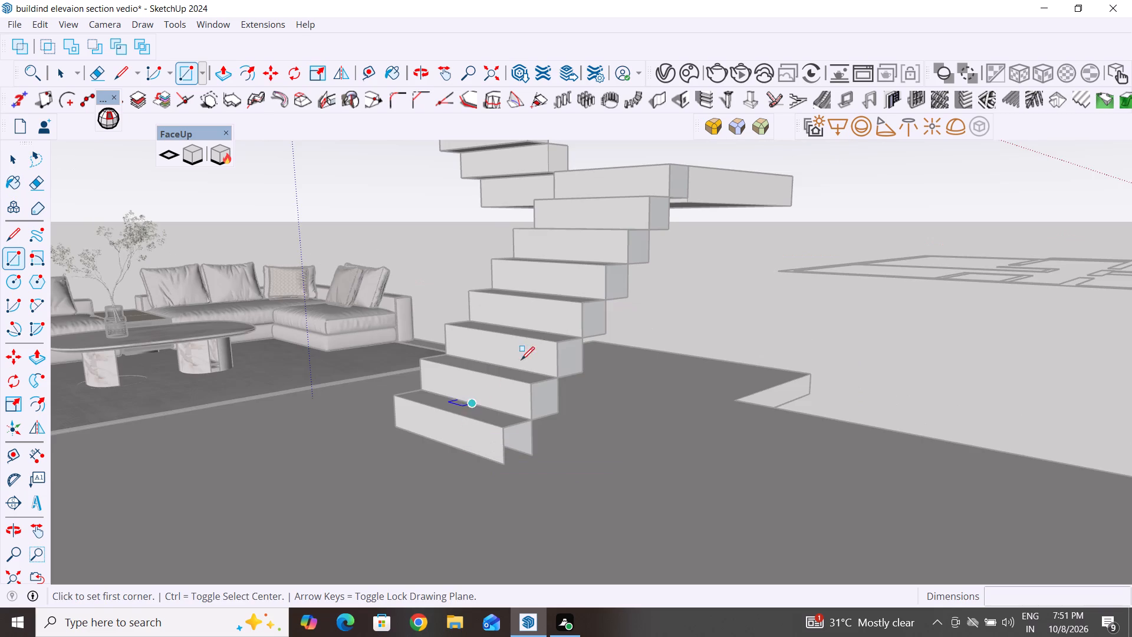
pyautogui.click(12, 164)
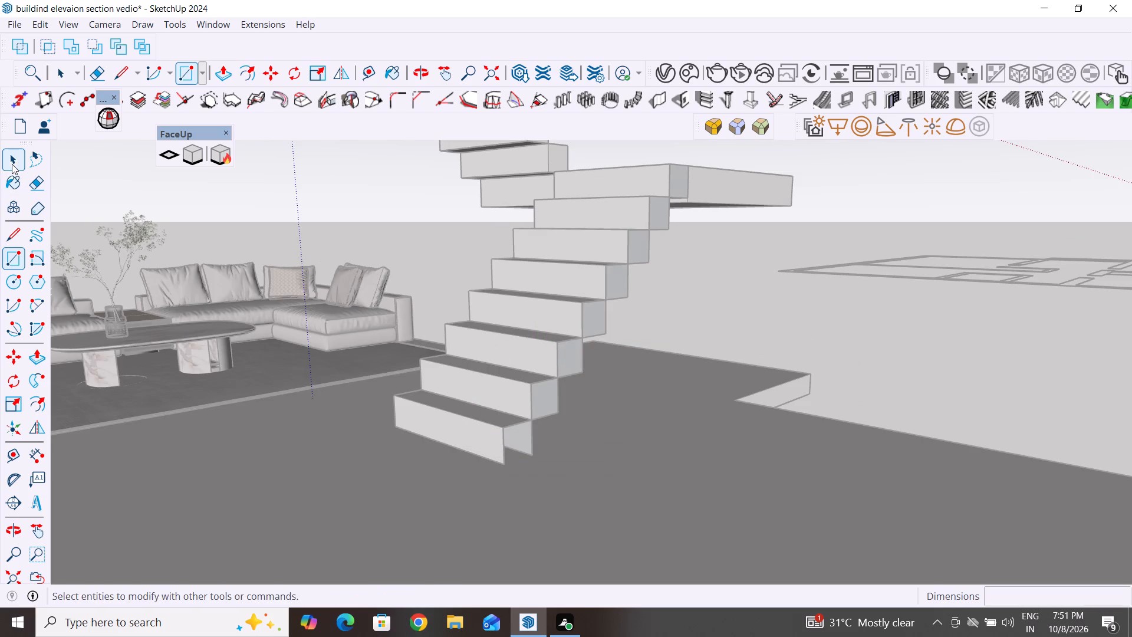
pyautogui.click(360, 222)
# Unhide all hidden objects so the house walls show around the staircase and furniture.
pyautogui.scroll(-9, 422, 284)
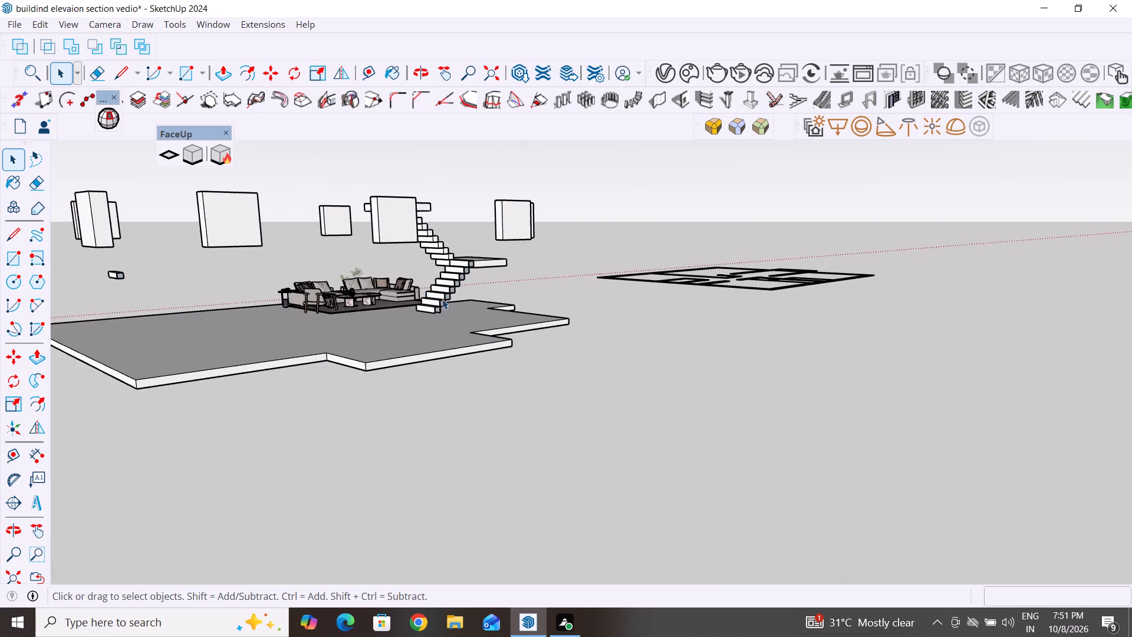
pyautogui.moveTo(476, 322); pyautogui.dragTo(731, 428, button='middle')
pyautogui.scroll(-4, 516, 294)
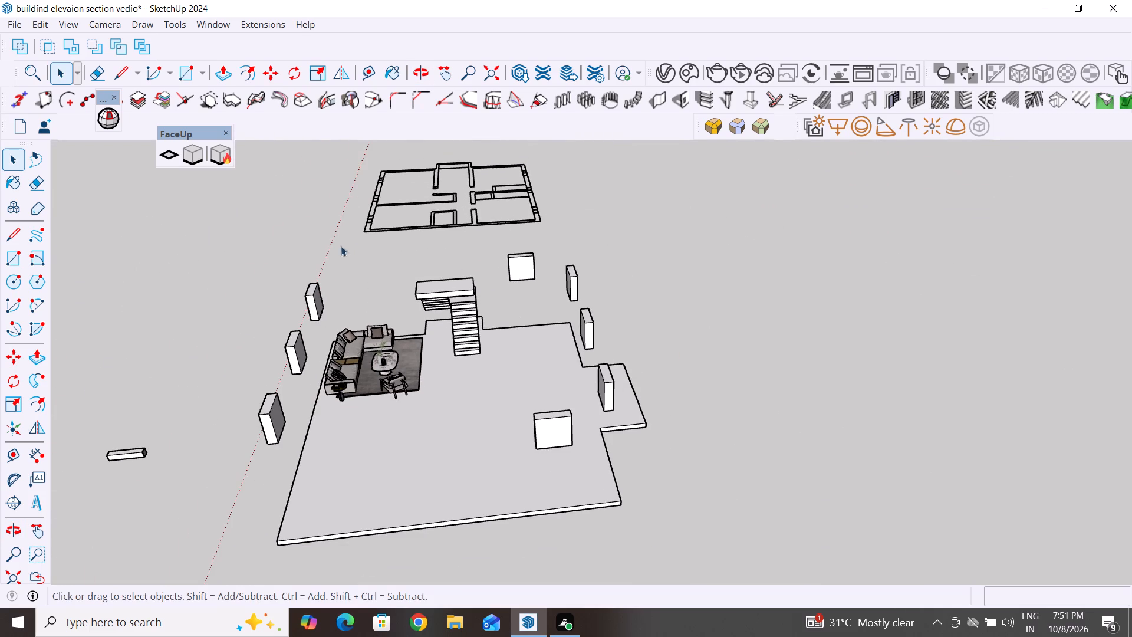
pyautogui.click(42, 25)
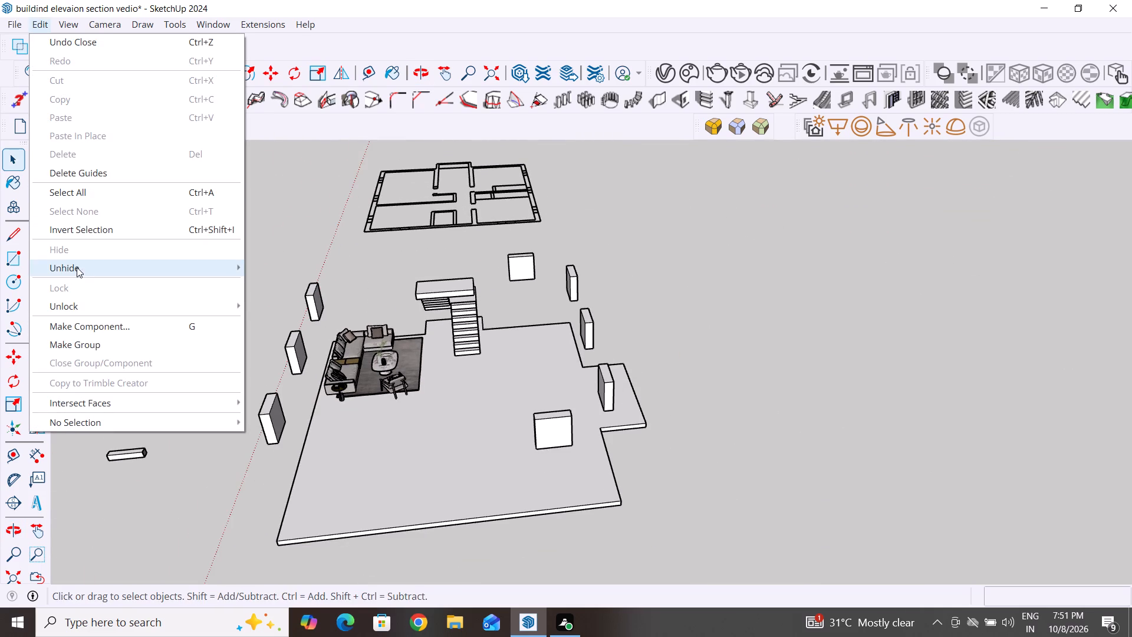
pyautogui.click(300, 304)
pyautogui.click(754, 320)
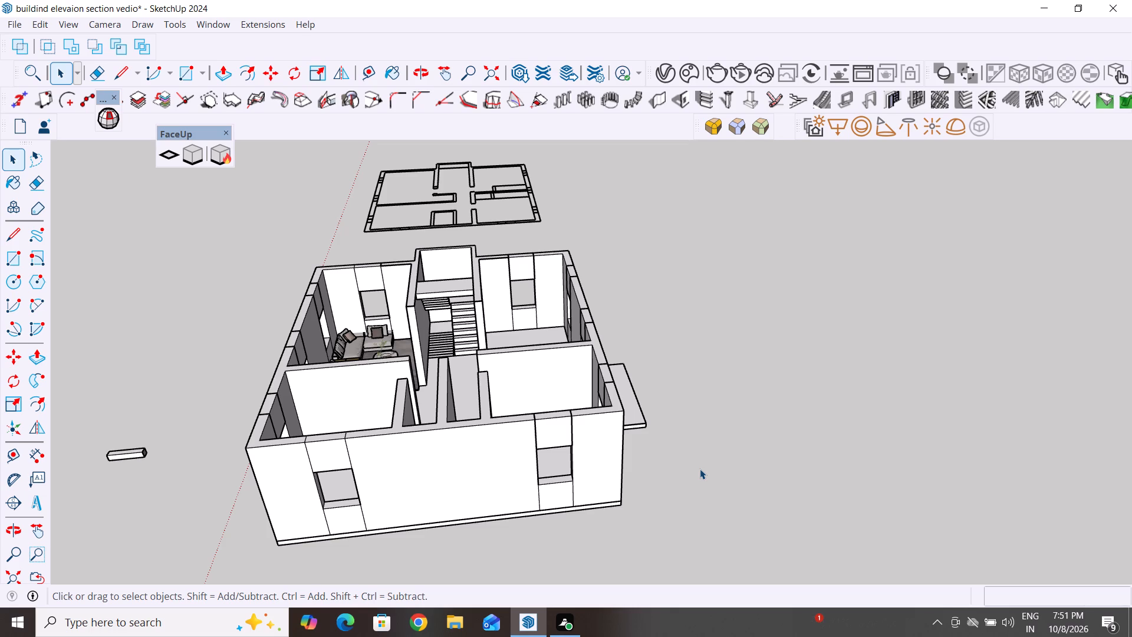
# Examine the ground floor's staircase, landing, living room and interior walls from several sides and above.
pyautogui.scroll(-5, 728, 403)
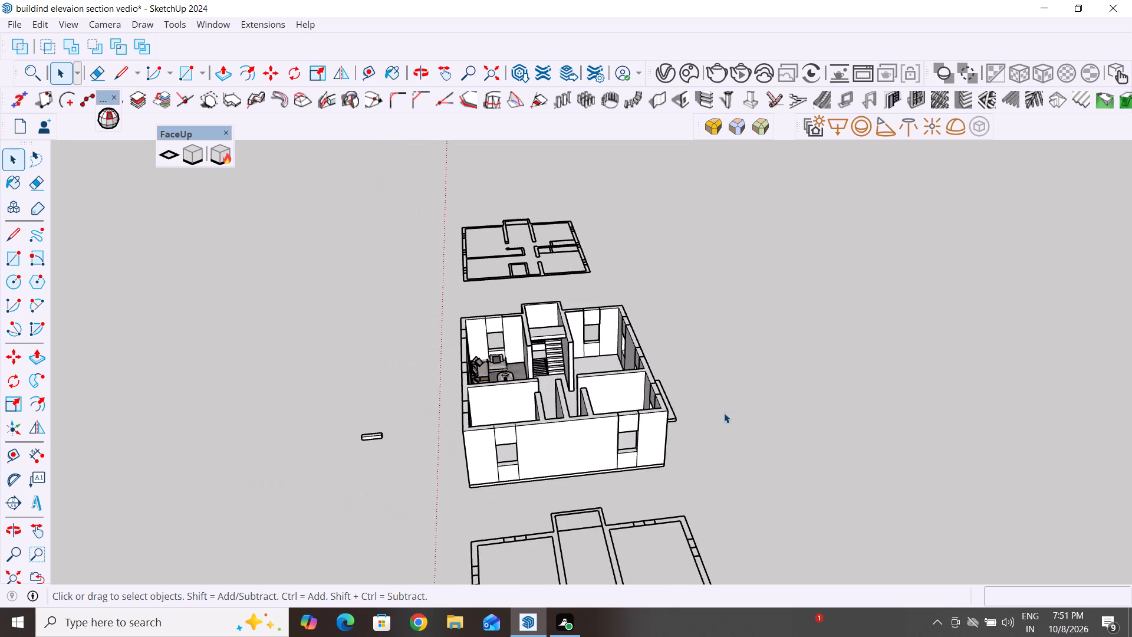
pyautogui.moveTo(715, 470); pyautogui.dragTo(152, 463, button='middle')
pyautogui.scroll(4, 650, 377)
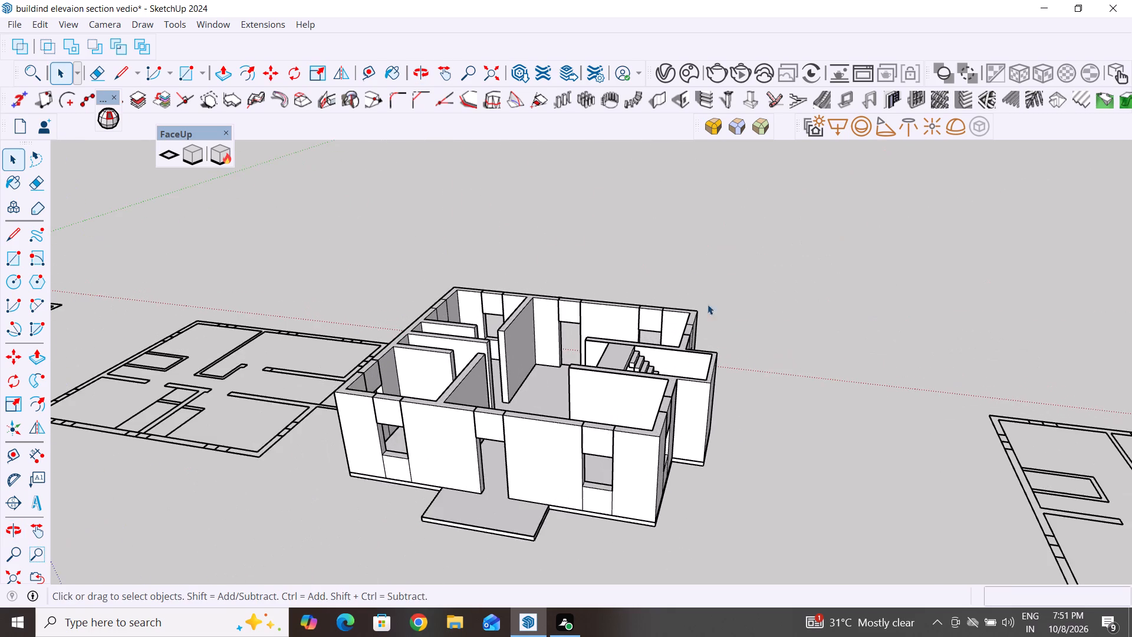
pyautogui.scroll(5, 759, 358)
pyautogui.moveTo(716, 419); pyautogui.dragTo(317, 543, button='middle')
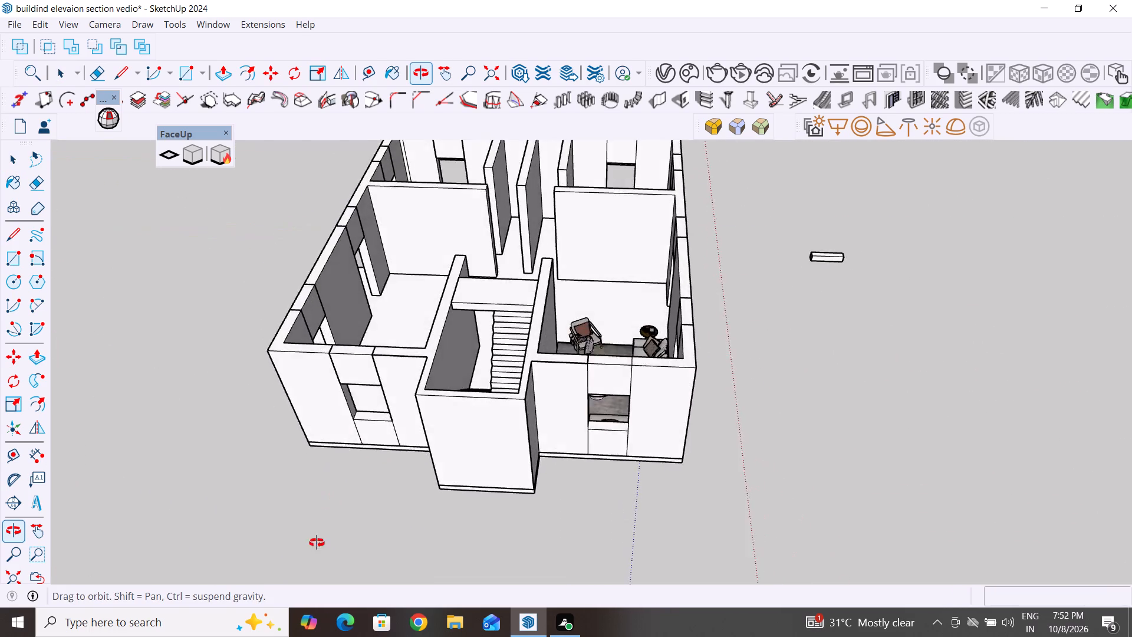
pyautogui.moveTo(317, 543); pyautogui.dragTo(209, 536, button='middle')
pyautogui.scroll(5, 468, 318)
pyautogui.moveTo(651, 360); pyautogui.dragTo(495, 373, button='middle')
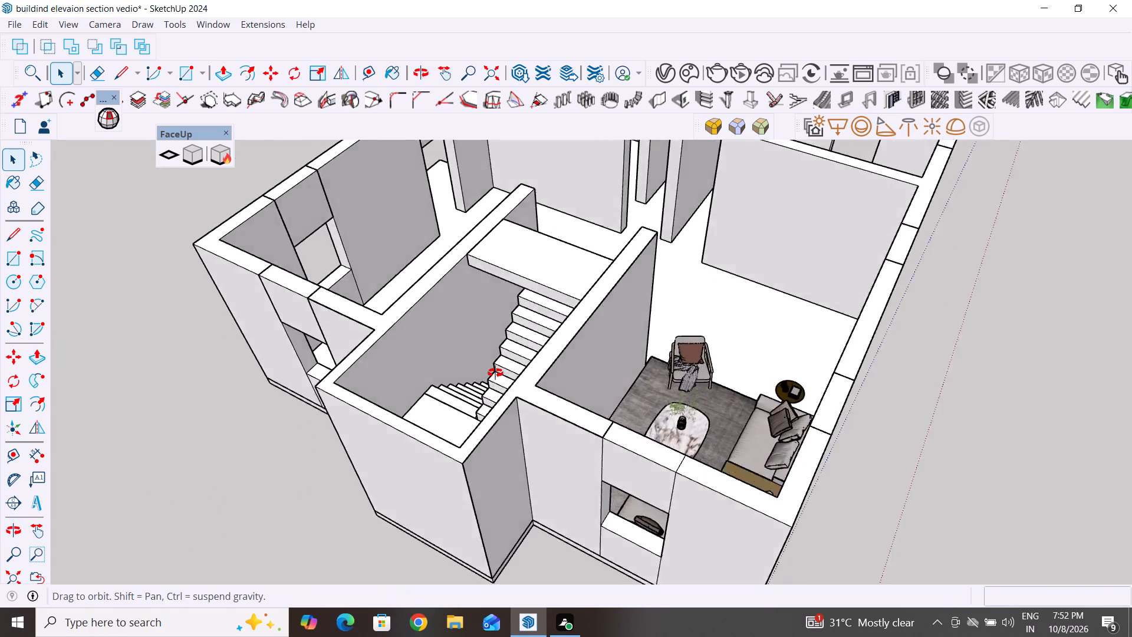
pyautogui.moveTo(495, 373); pyautogui.dragTo(391, 344, button='middle')
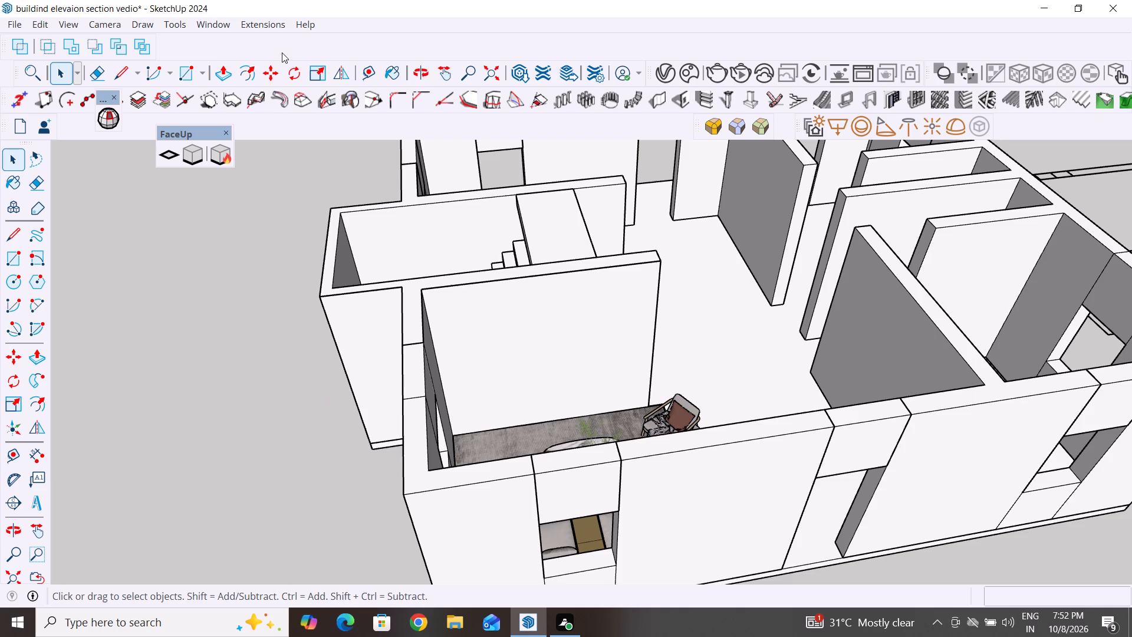
pyautogui.scroll(-5, 601, 512)
pyautogui.scroll(-2, 539, 485)
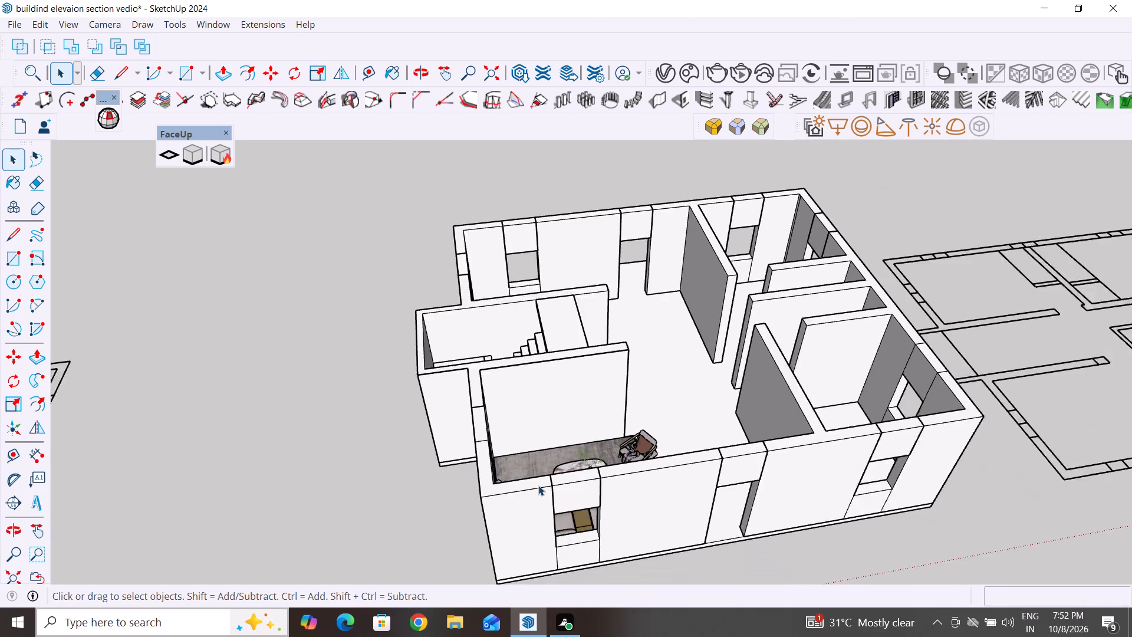
pyautogui.scroll(-2, 538, 485)
pyautogui.moveTo(614, 478); pyautogui.dragTo(317, 404, button='middle')
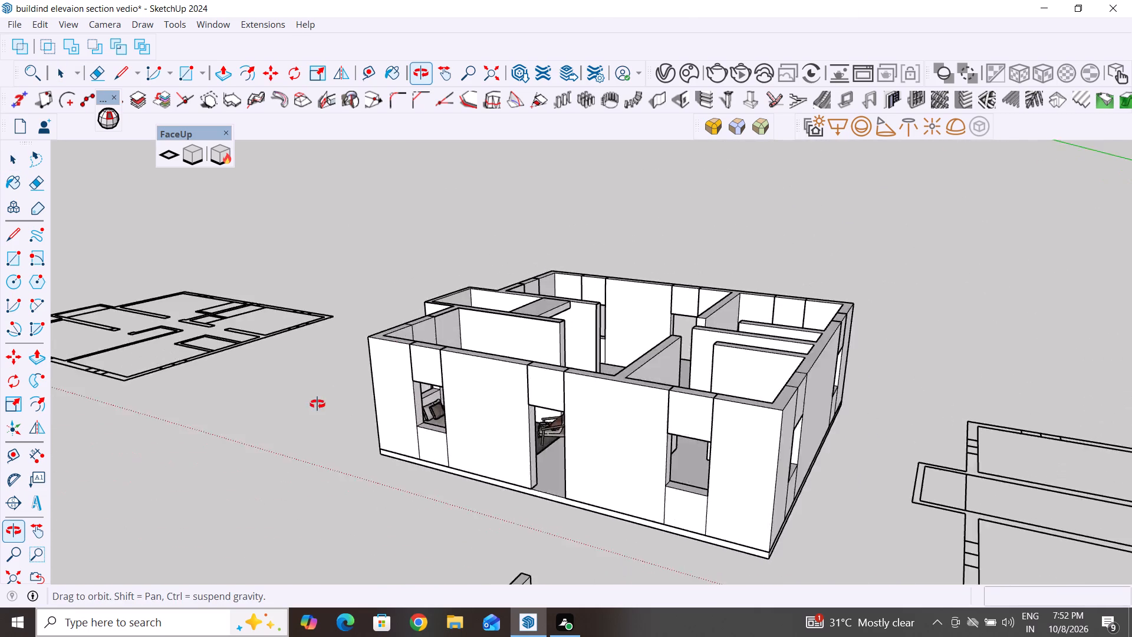
pyautogui.moveTo(317, 404); pyautogui.dragTo(436, 505, button='middle')
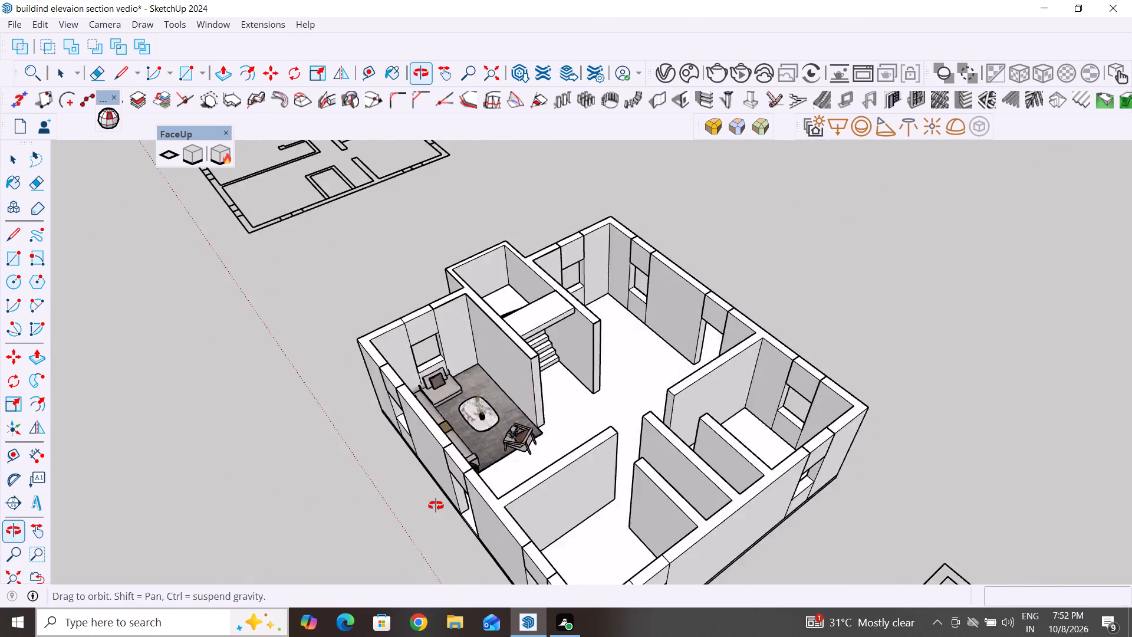
pyautogui.moveTo(436, 505); pyautogui.dragTo(670, 475, button='middle')
pyautogui.scroll(14, 569, 354)
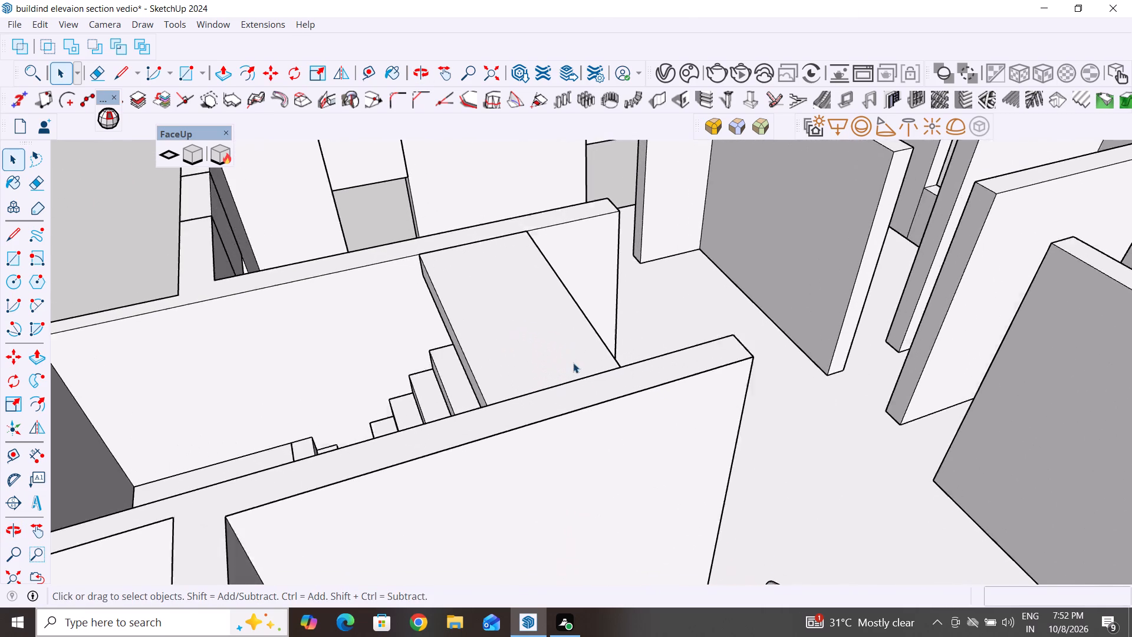
pyautogui.scroll(1, 573, 363)
pyautogui.scroll(-4, 539, 405)
pyautogui.moveTo(680, 382); pyautogui.dragTo(399, 389, button='middle')
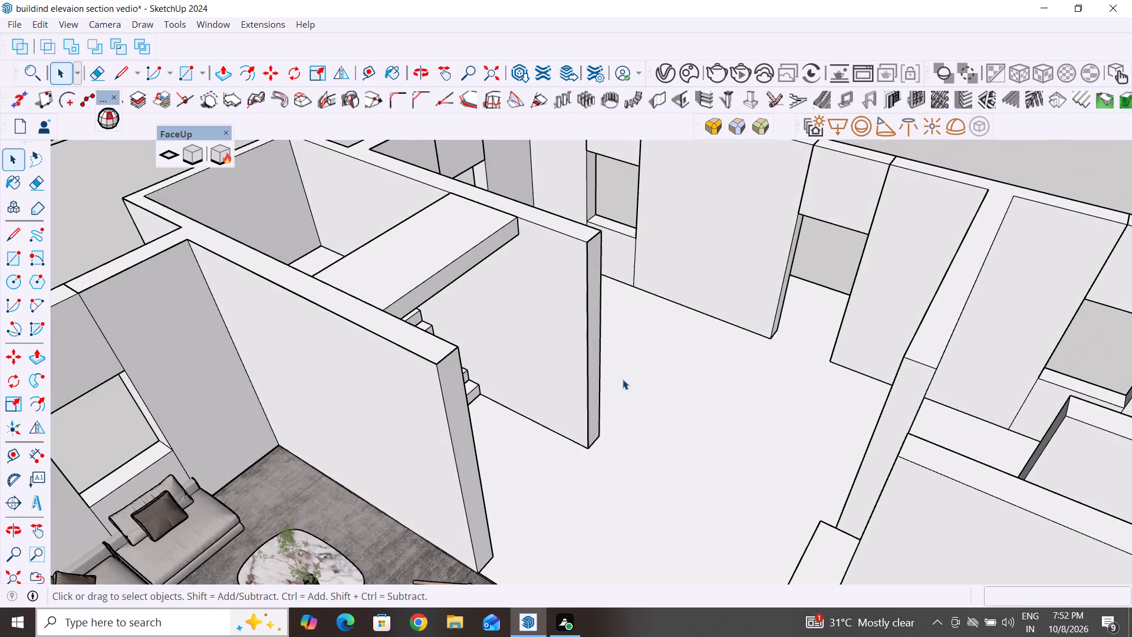
pyautogui.scroll(-14, 623, 379)
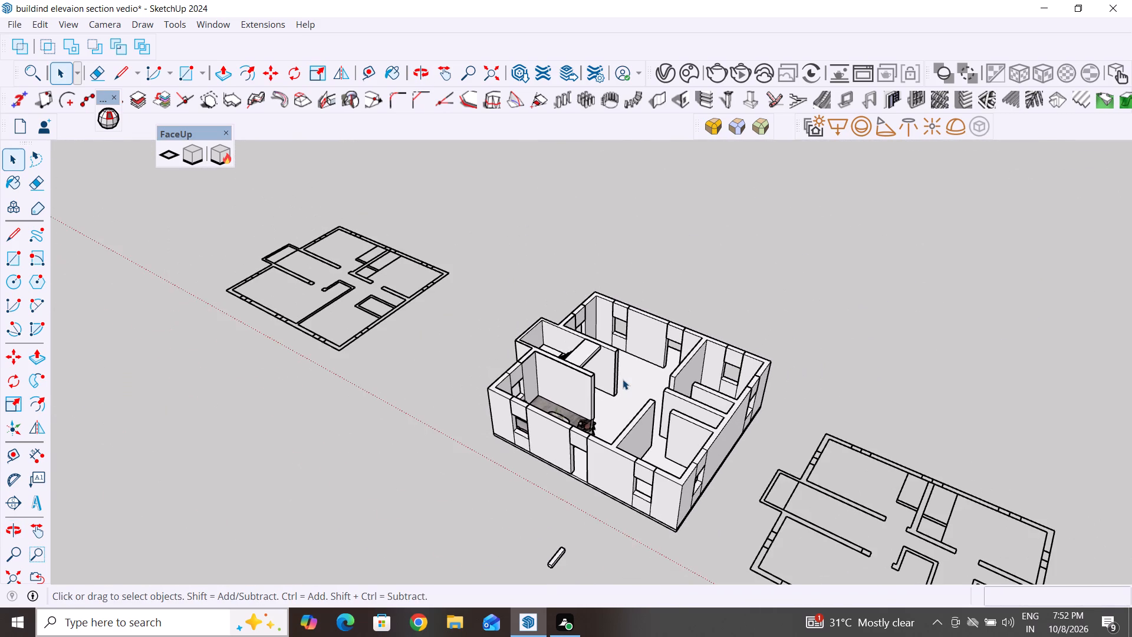
pyautogui.scroll(4, 581, 353)
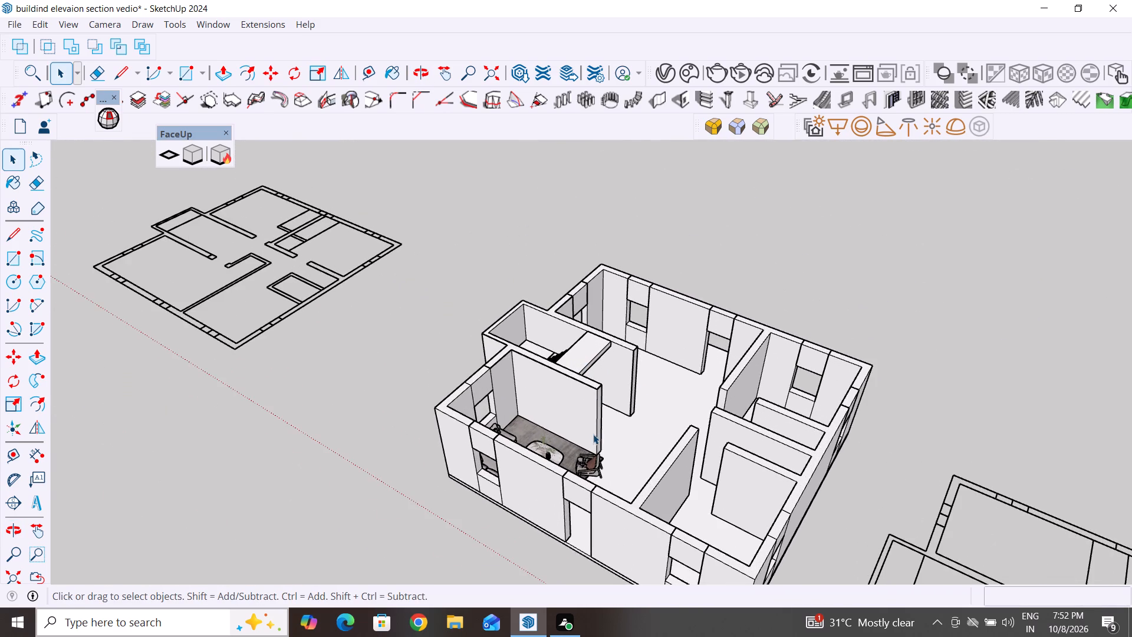
pyautogui.scroll(-10, 593, 435)
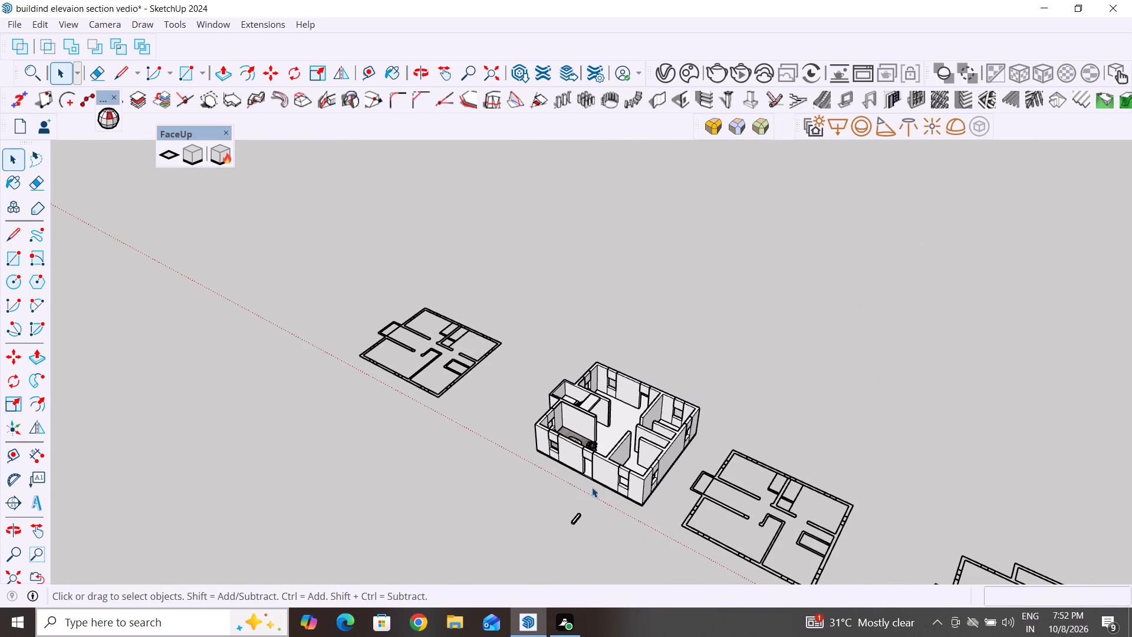
# Generate upward-facing faces with FaceUp for the whole floor plan lying between the house and the plan with drawn stairs.
pyautogui.moveTo(654, 465); pyautogui.dragTo(814, 490, button='middle')
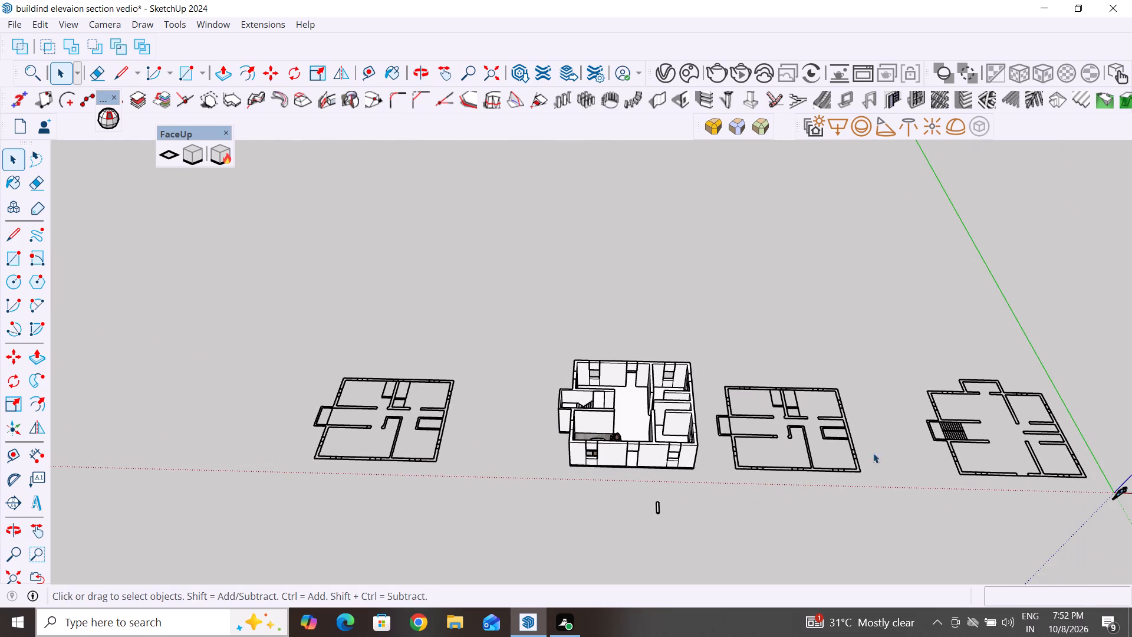
pyautogui.scroll(5, 883, 453)
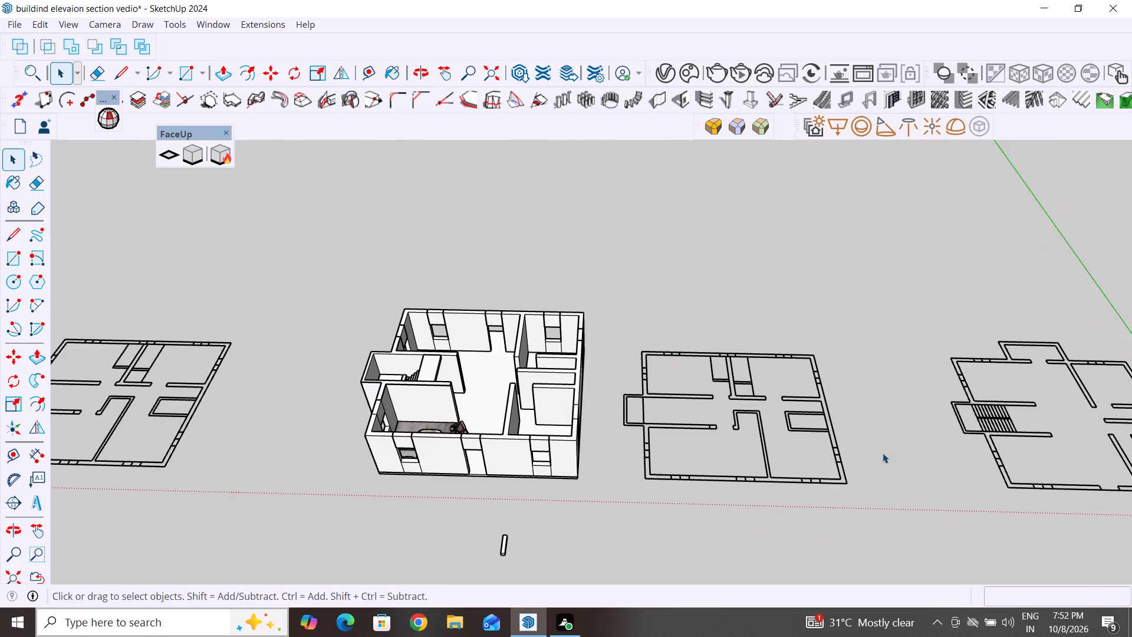
pyautogui.scroll(6, 874, 498)
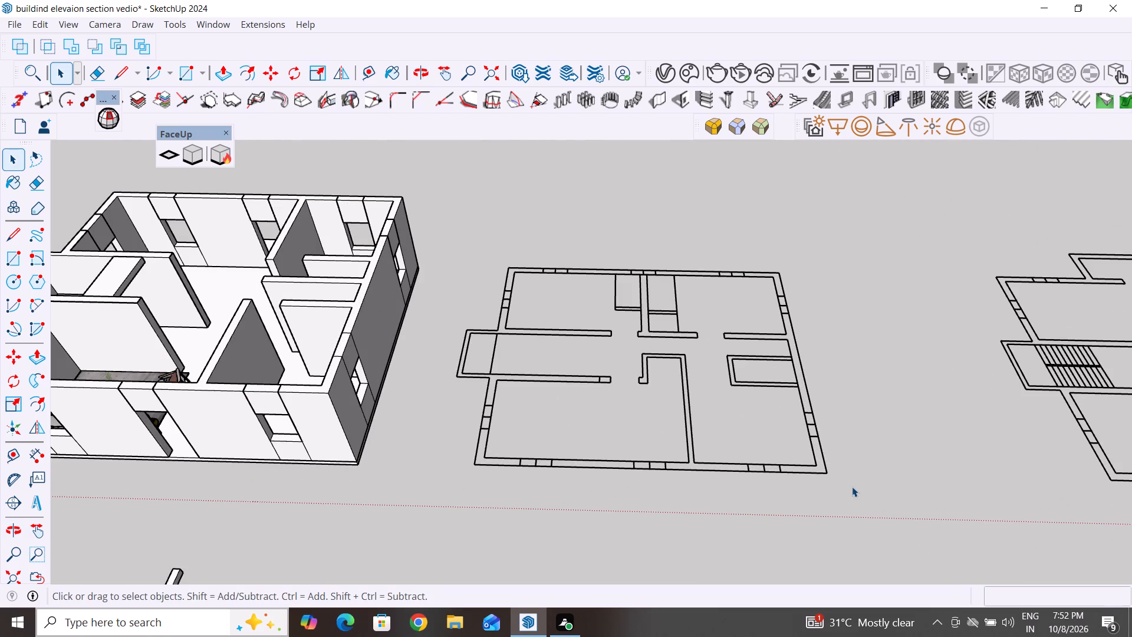
pyautogui.click(819, 465)
pyautogui.click(901, 455)
pyautogui.moveTo(902, 207); pyautogui.dragTo(445, 515)
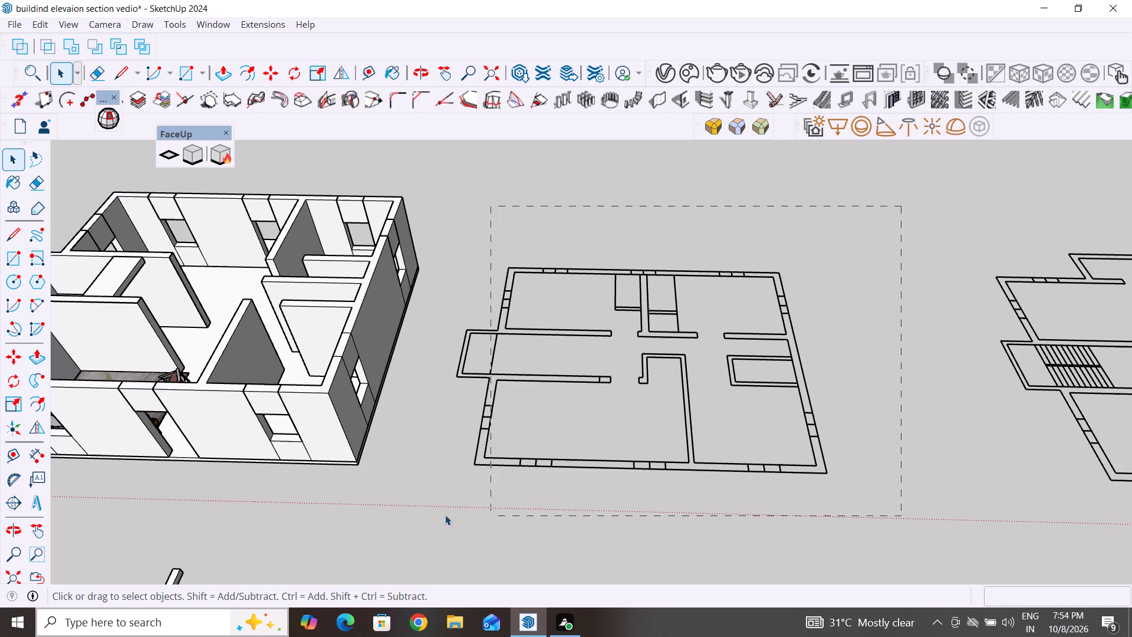
pyautogui.moveTo(445, 515); pyautogui.dragTo(437, 518)
pyautogui.scroll(-11, 652, 434)
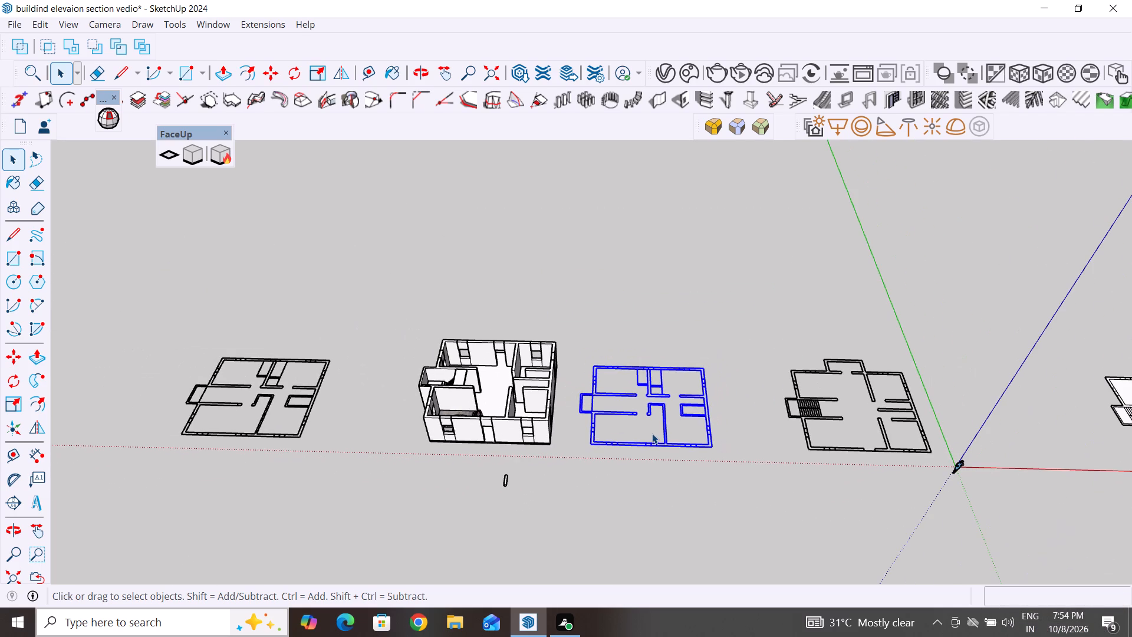
pyautogui.click(168, 158)
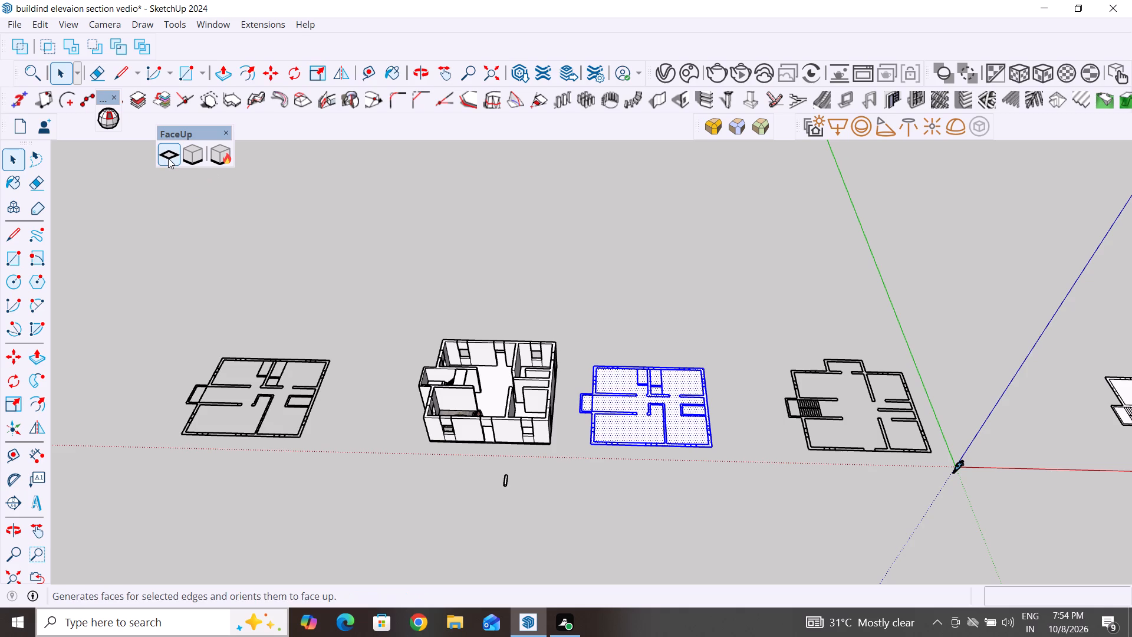
pyautogui.click(736, 296)
# Check the plan's new floor face by selecting it and viewing it beside the house.
pyautogui.scroll(4, 668, 425)
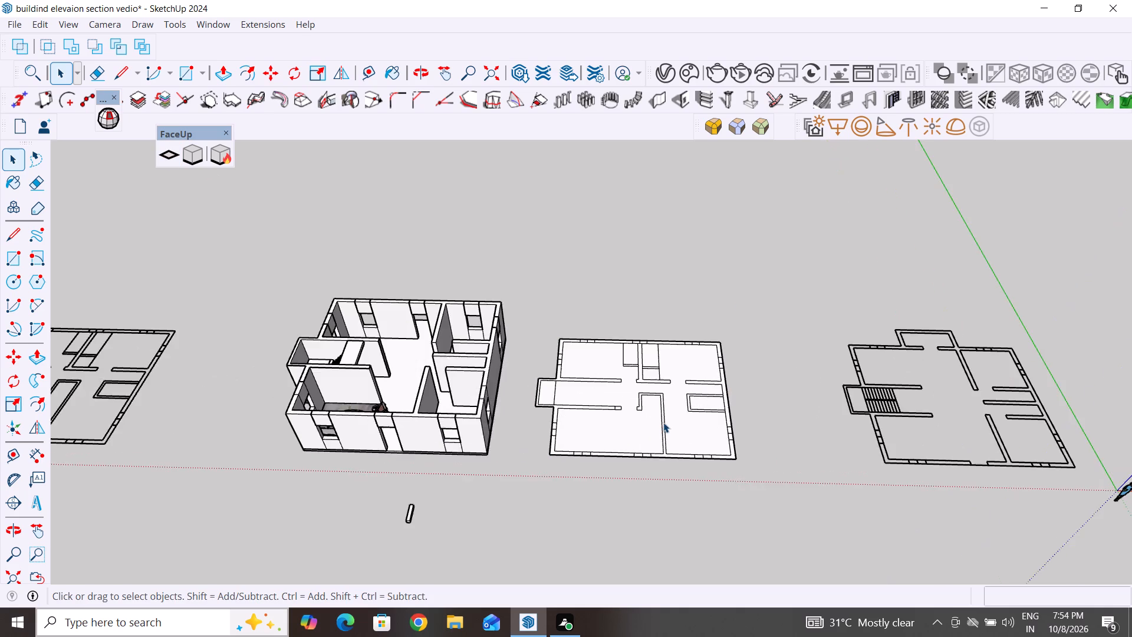
pyautogui.scroll(3, 663, 422)
pyautogui.click(629, 428)
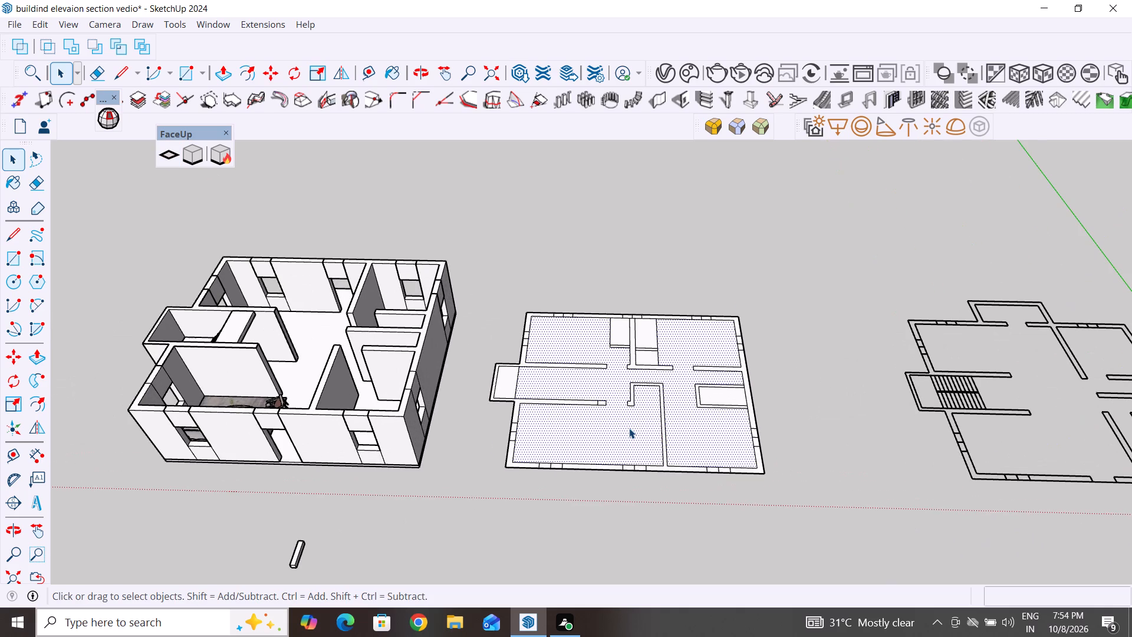
pyautogui.moveTo(380, 495); pyautogui.dragTo(467, 413, button='middle')
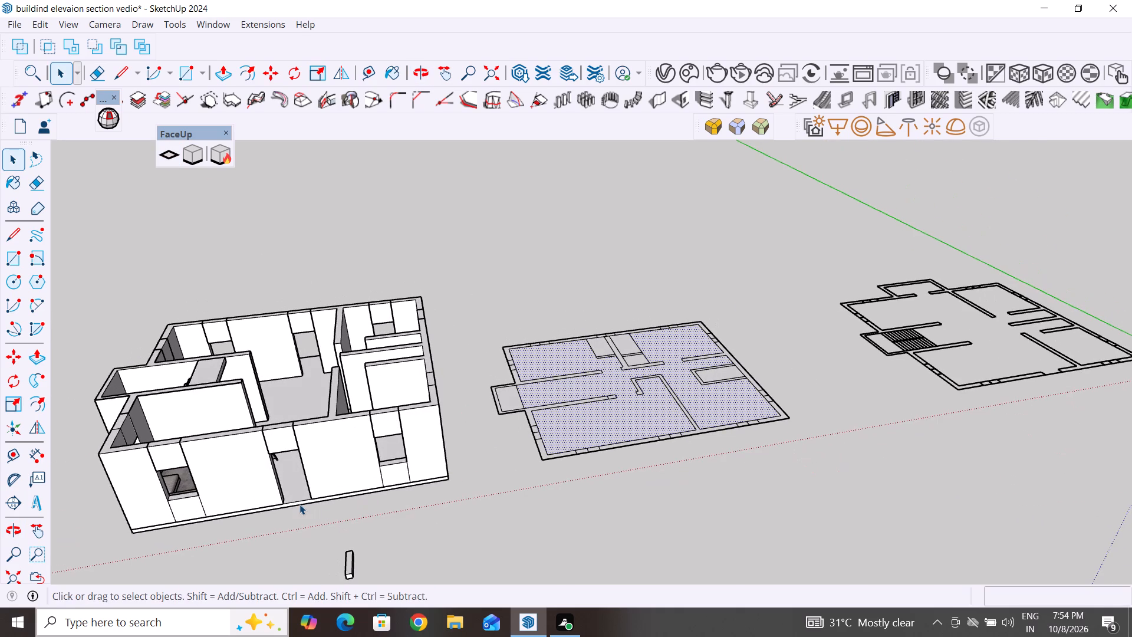
pyautogui.click(299, 504)
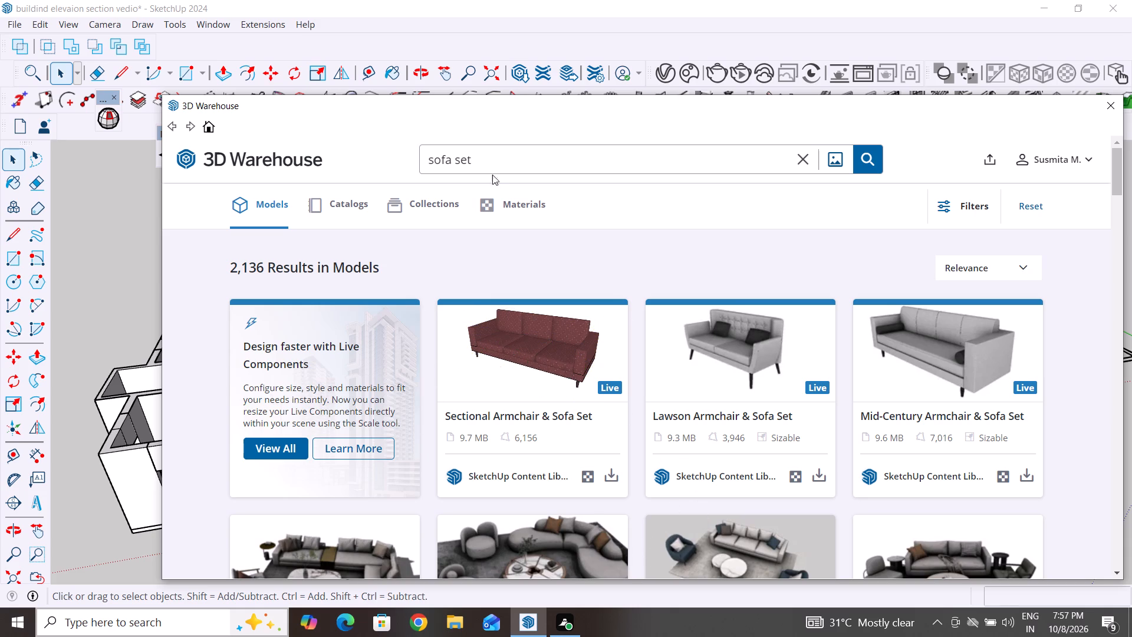
# Search the 3D Warehouse models for "kitchen set" in place of the previous search term.
pyautogui.click(494, 150)
pyautogui.press('BackSpace')
pyautogui.press('BackSpace')
pyautogui.press('BackSpace')
pyautogui.press('BackSpace')
pyautogui.press('BackSpace')
pyautogui.press('BackSpace')
pyautogui.press('BackSpace')
pyautogui.press('BackSpace')
pyautogui.press('BackSpace')
pyautogui.press('BackSpace')
pyautogui.press('BackSpace')
pyautogui.press('BackSpace')
pyautogui.press('BackSpace')
pyautogui.press('BackSpace')
pyautogui.press('BackSpace')
pyautogui.press('BackSpace')
pyautogui.press('BackSpace')
pyautogui.press('BackSpace')
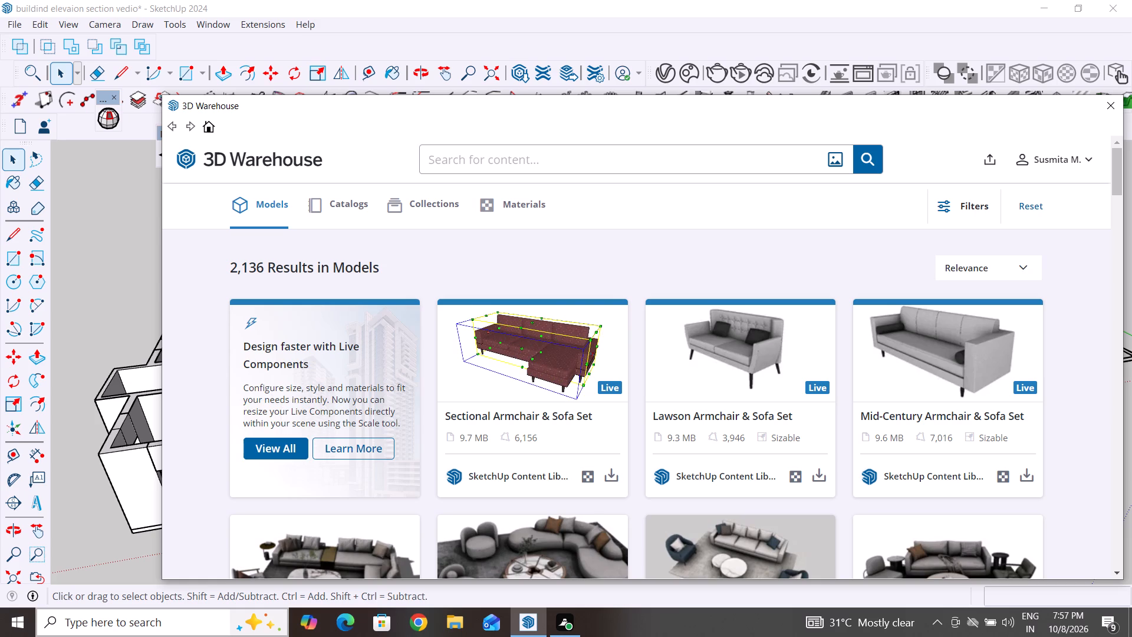
pyautogui.write('kitchen s')
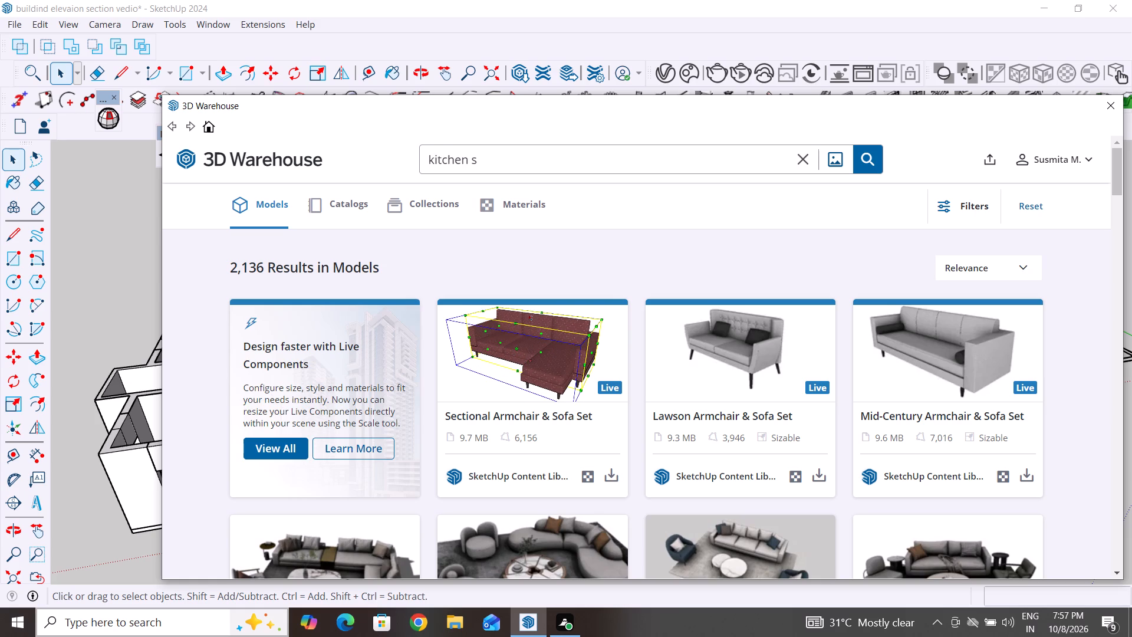
pyautogui.write('et')
pyautogui.press('Return')
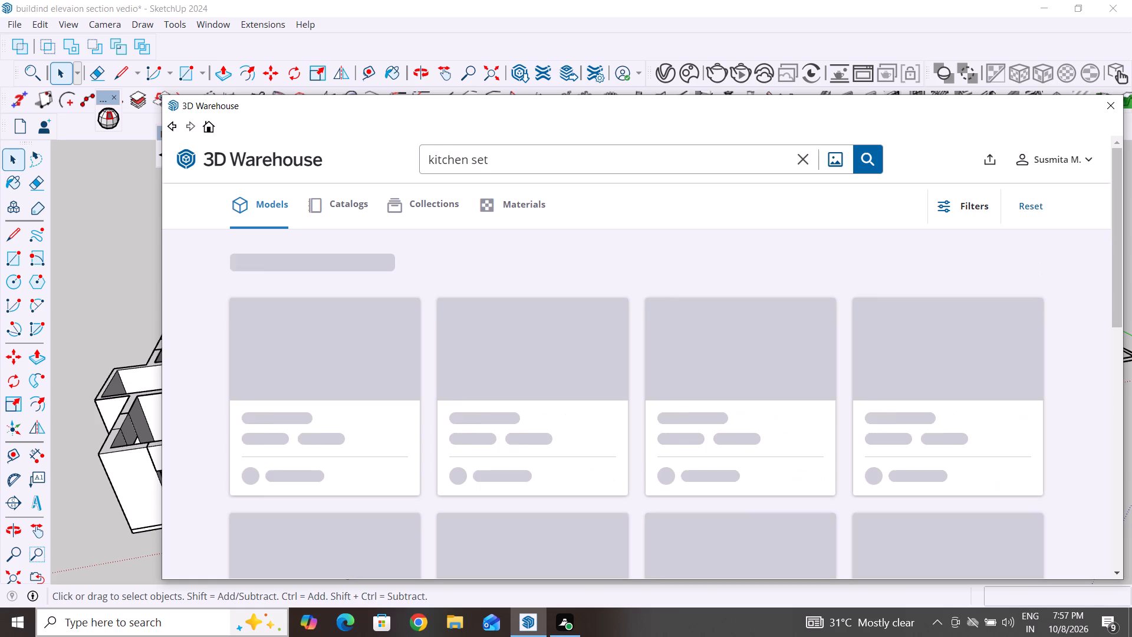
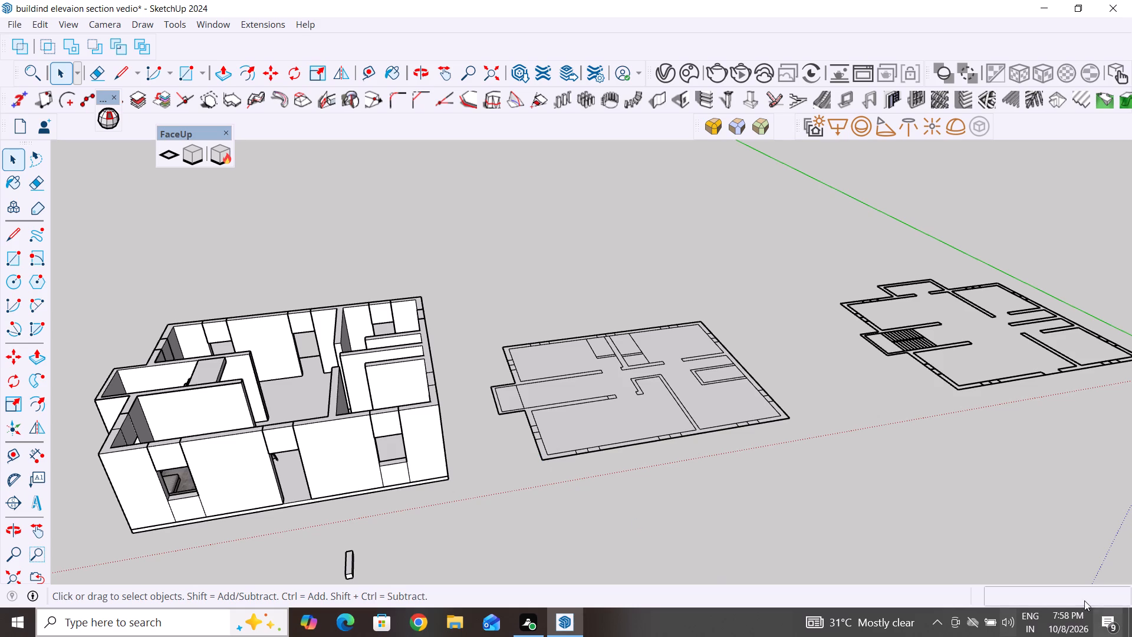
# Delete the large connected room floor face from the plan beside the house, keeping the wall faces.
pyautogui.scroll(-3, 748, 474)
pyautogui.moveTo(791, 500); pyautogui.dragTo(774, 504, button='middle')
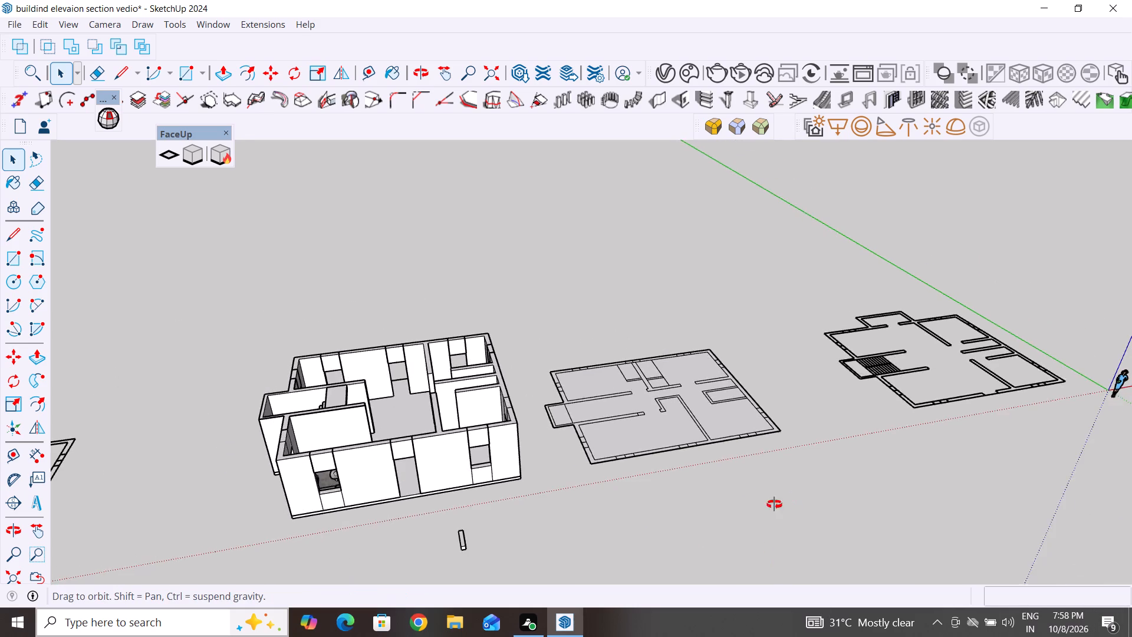
pyautogui.moveTo(774, 504); pyautogui.dragTo(713, 595, button='middle')
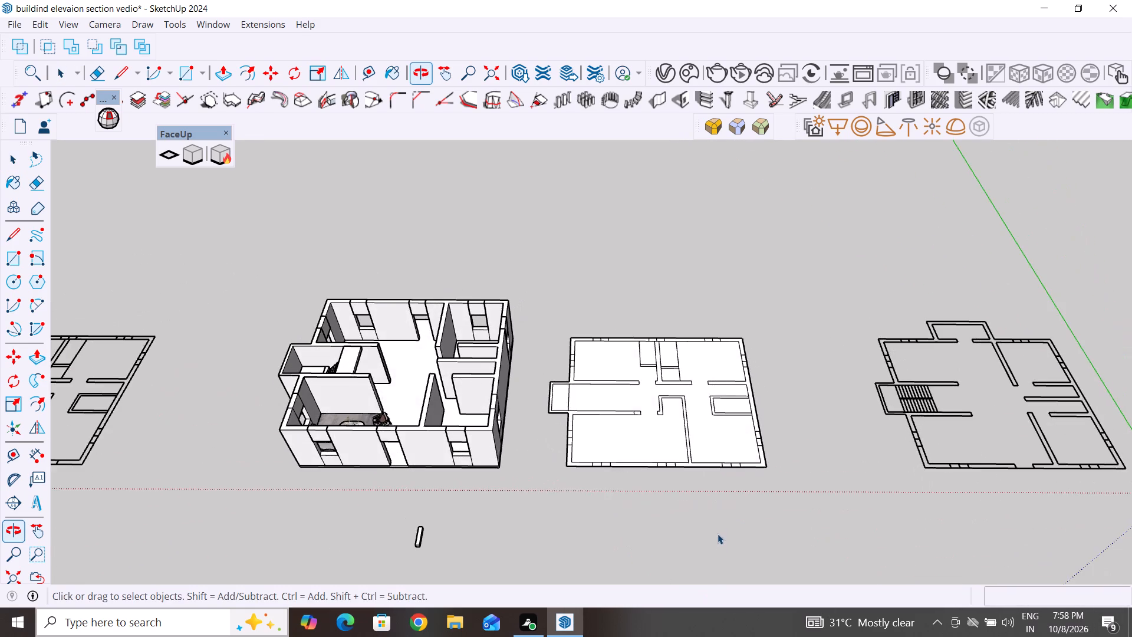
pyautogui.scroll(2, 719, 527)
pyautogui.moveTo(873, 466); pyautogui.dragTo(864, 518, button='middle')
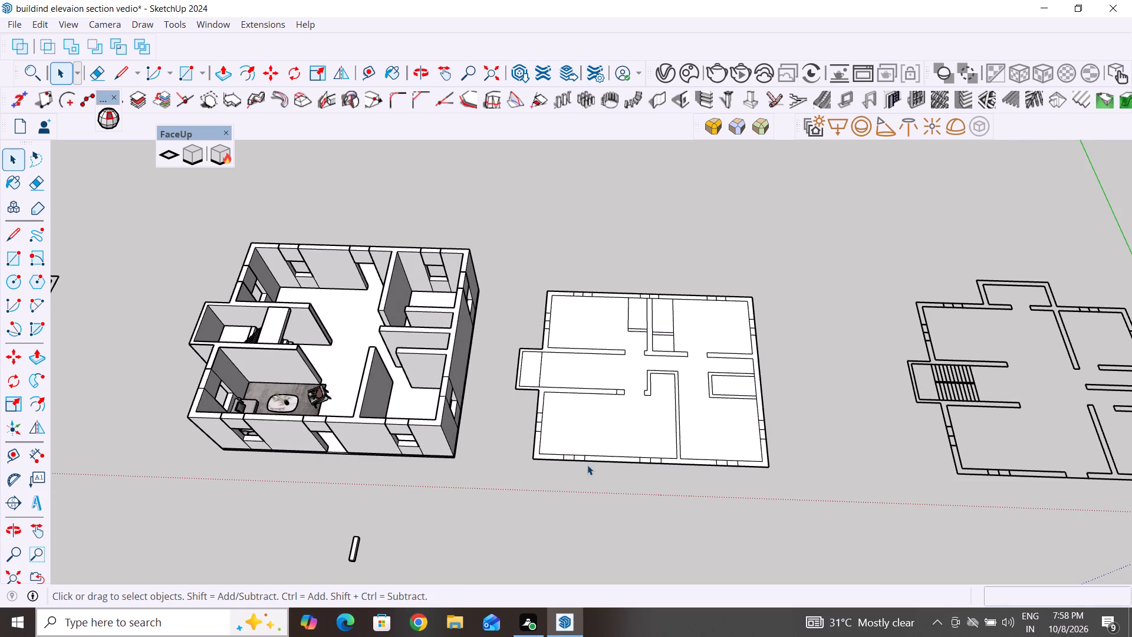
pyautogui.click(590, 436)
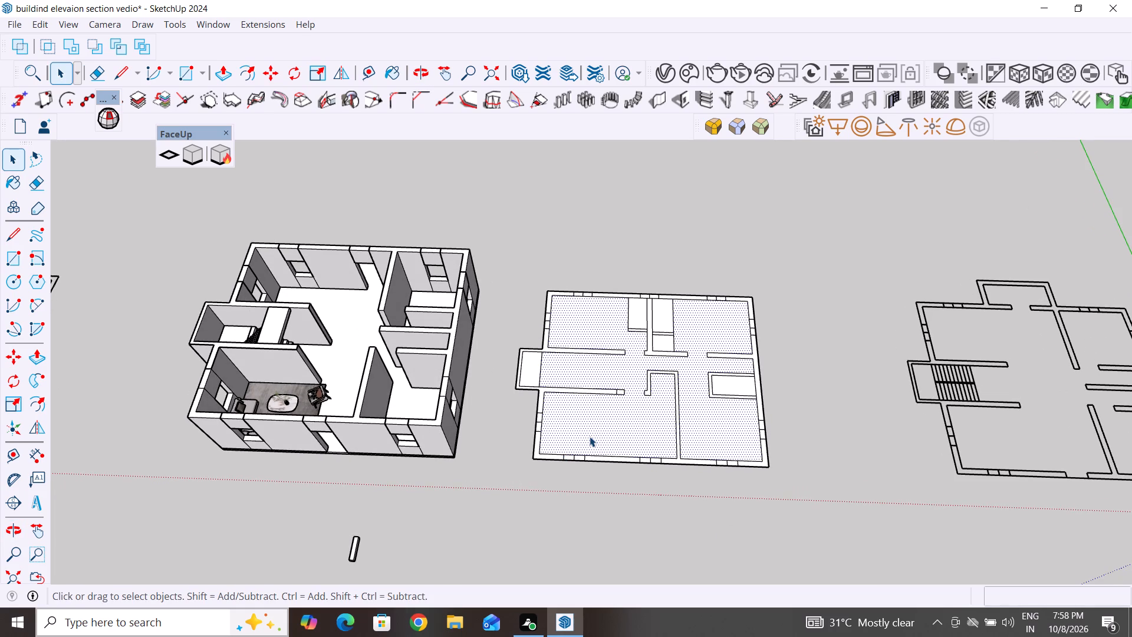
pyautogui.press('Delete')
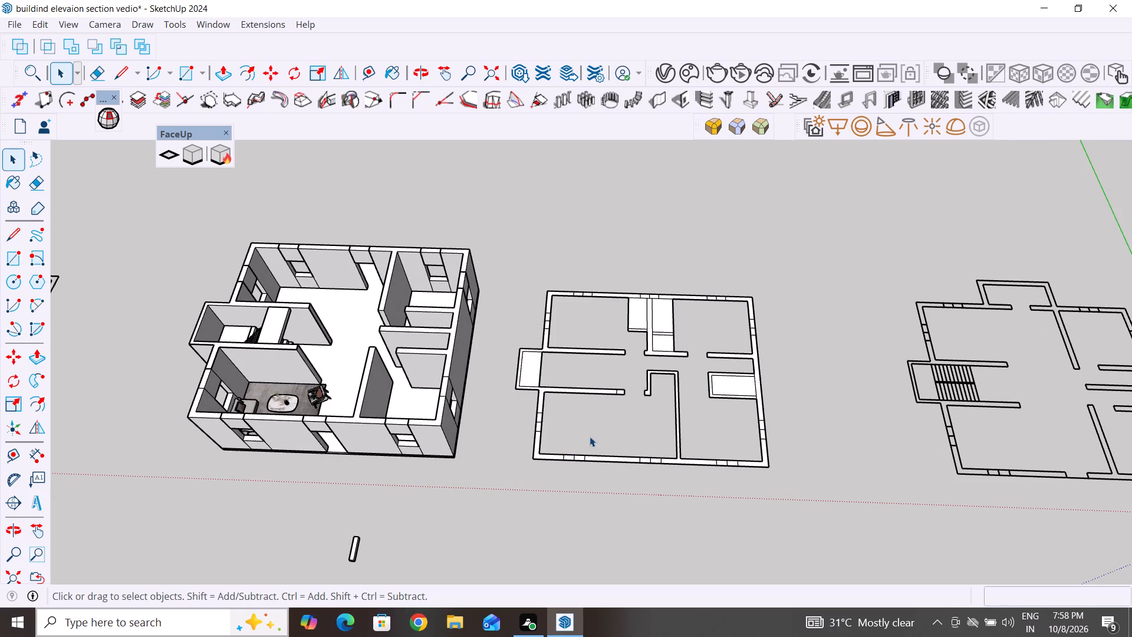
# Delete the remaining floor faces in the plan's small enclosed rooms and its projecting side bay, leaving only wall faces.
pyautogui.click(659, 320)
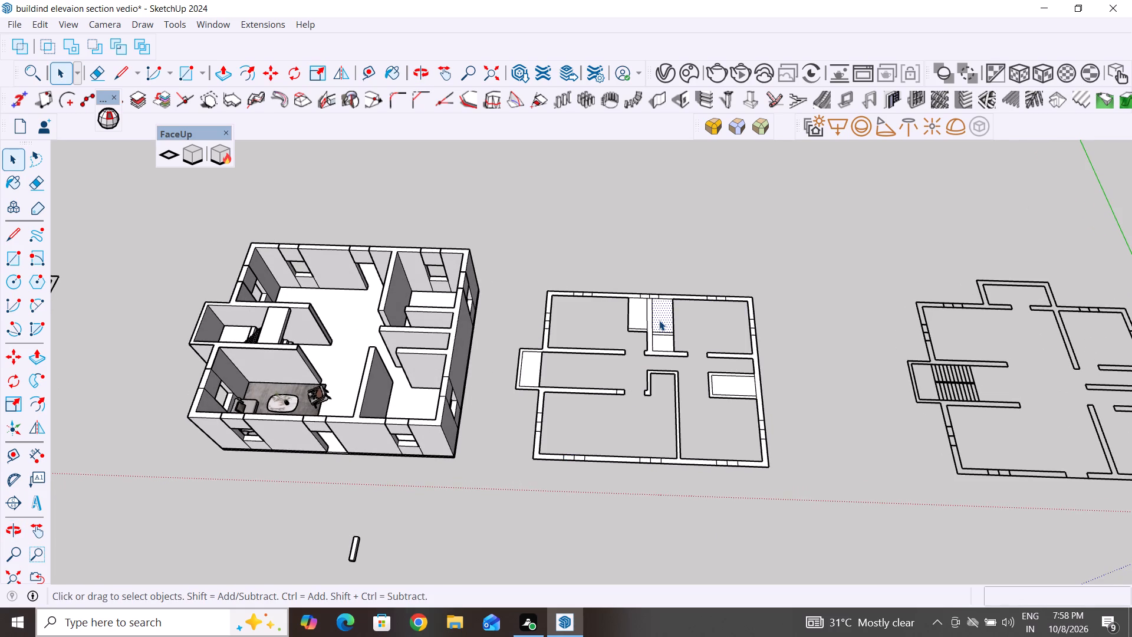
pyautogui.press('Delete')
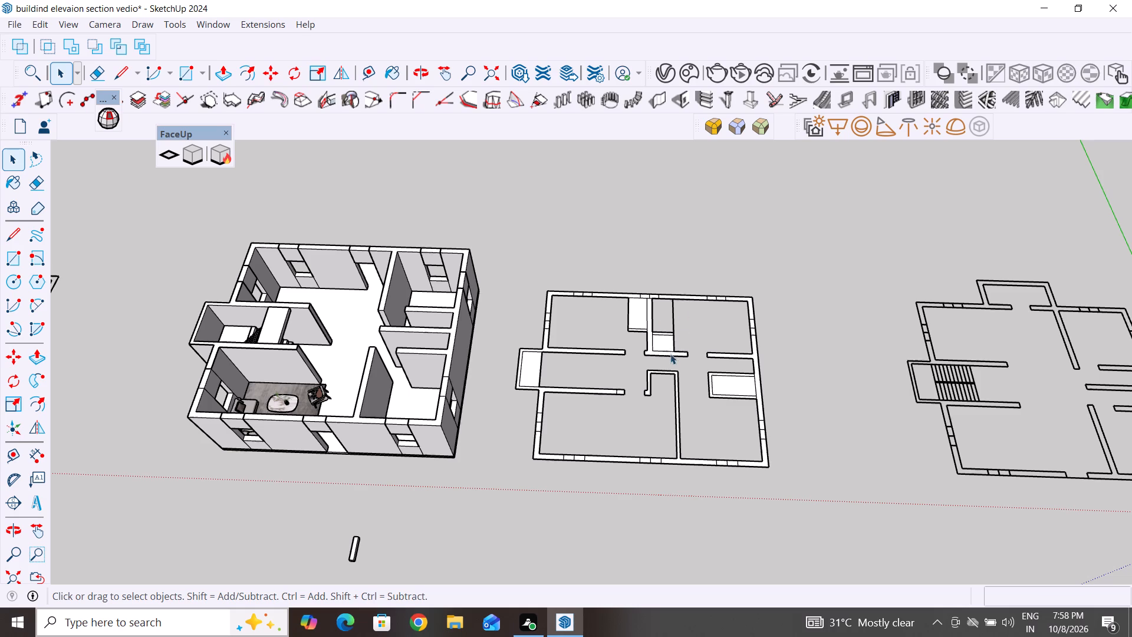
pyautogui.click(665, 349)
pyautogui.press('Delete')
pyautogui.scroll(2, 658, 346)
pyautogui.click(638, 304)
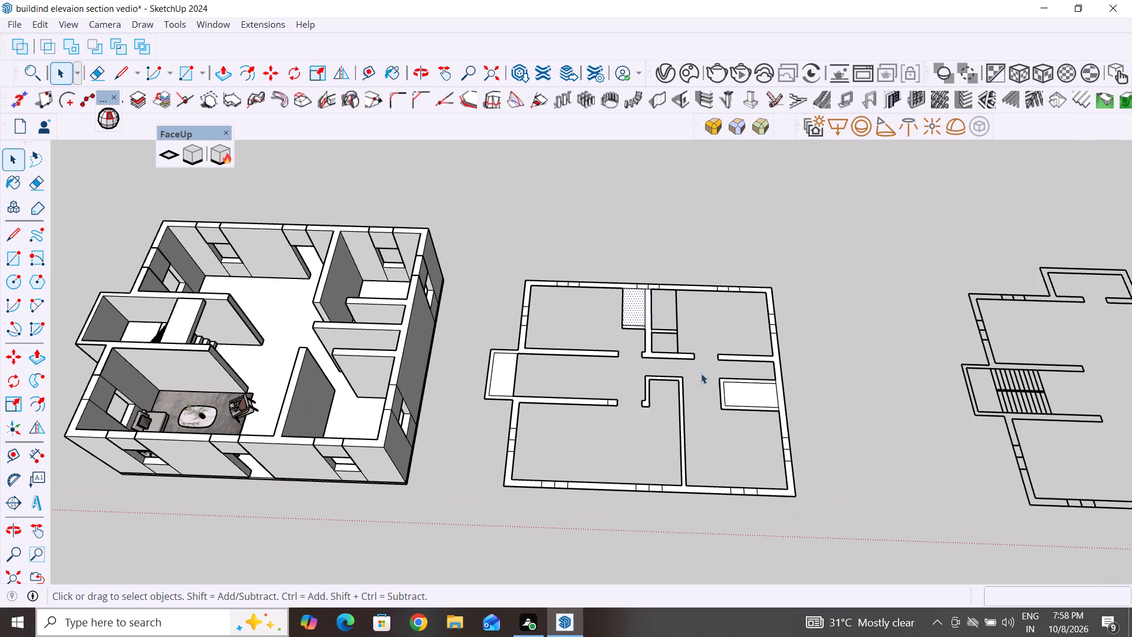
pyautogui.press('Delete')
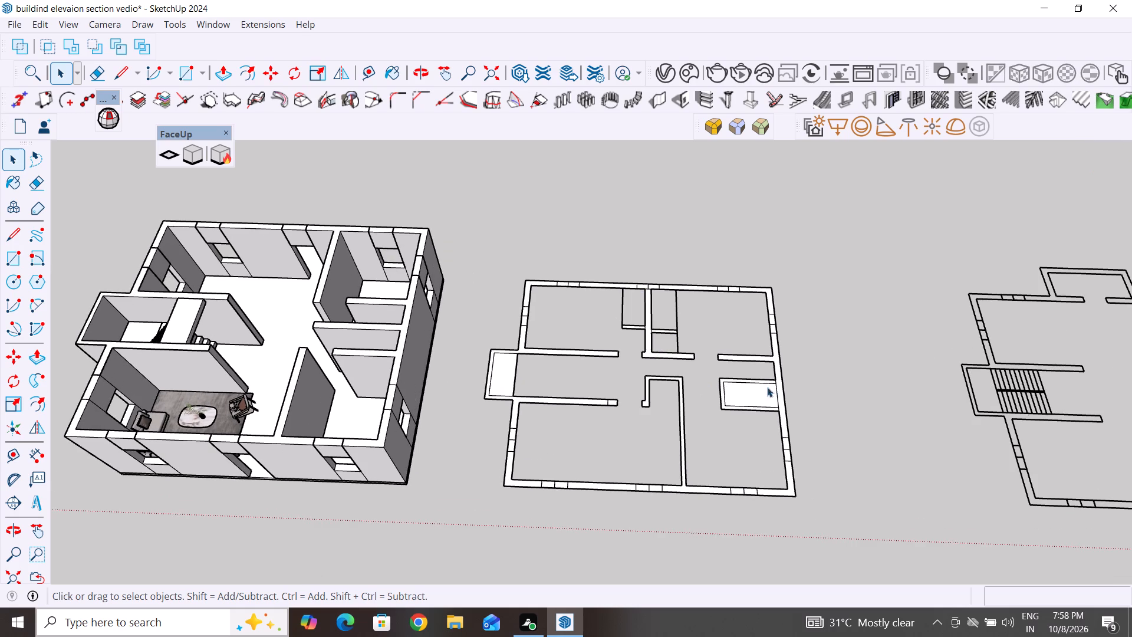
pyautogui.click(752, 387)
pyautogui.press('Delete')
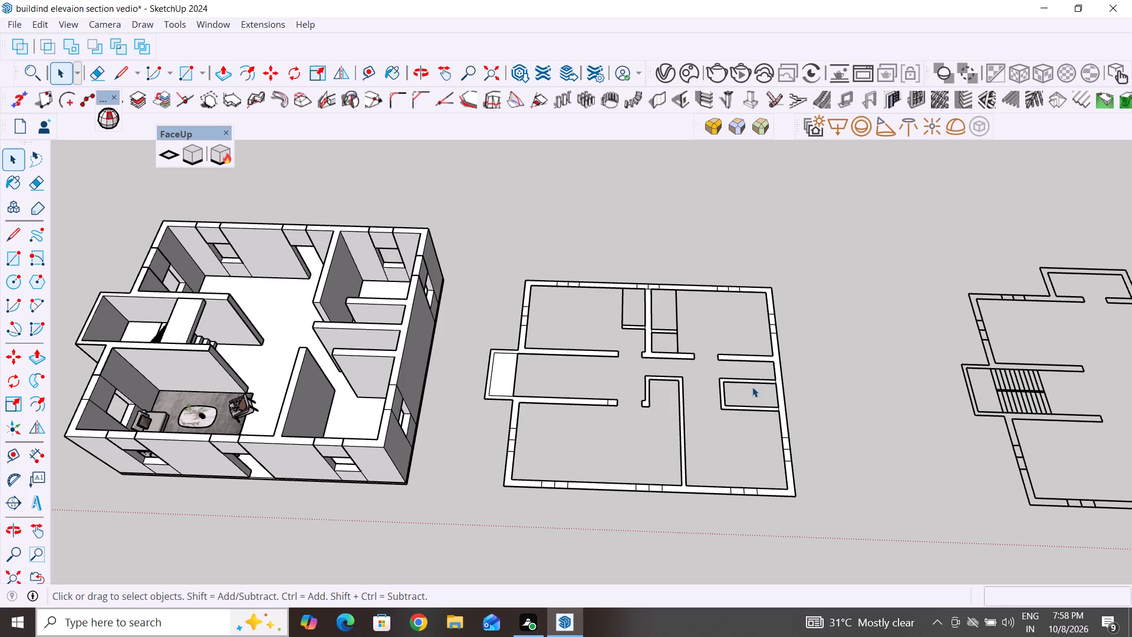
pyautogui.scroll(-1, 752, 387)
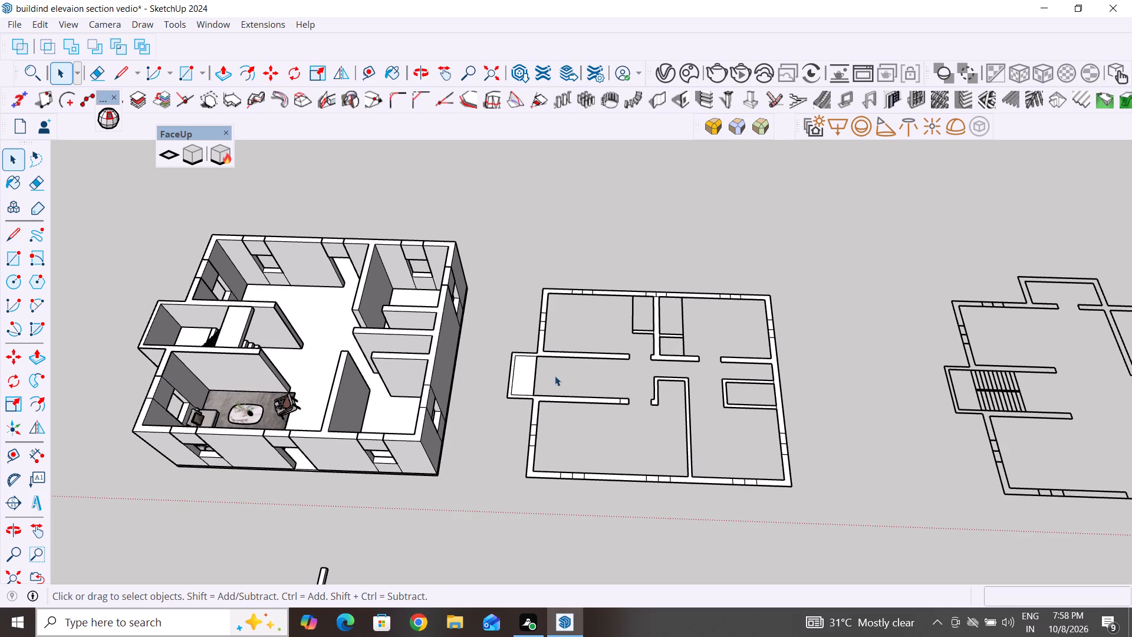
pyautogui.click(521, 376)
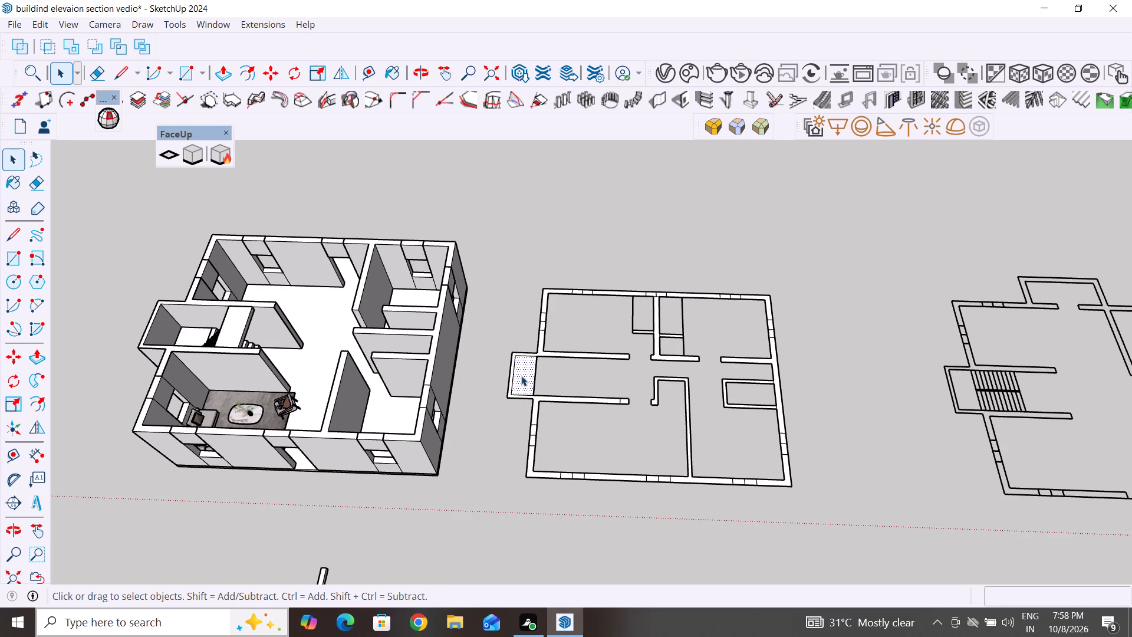
pyautogui.press('Delete')
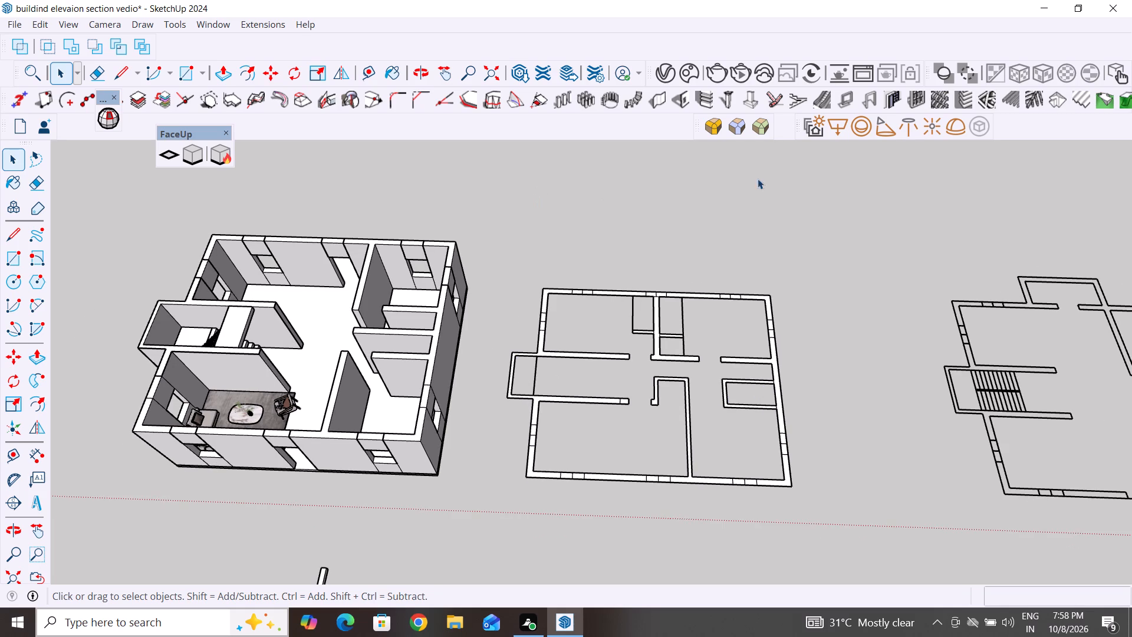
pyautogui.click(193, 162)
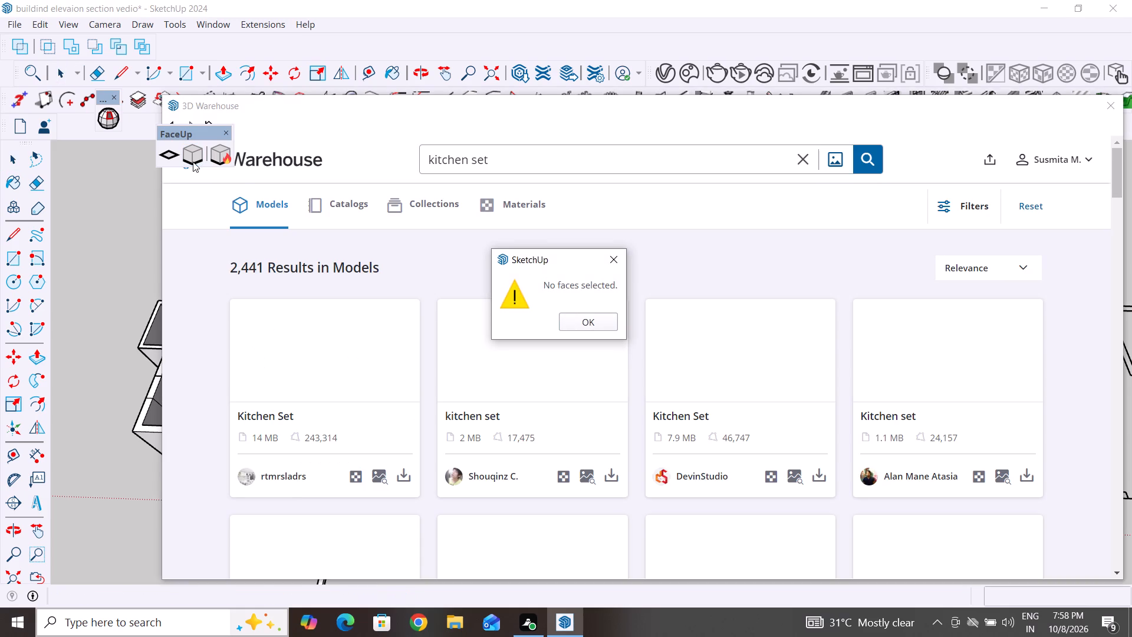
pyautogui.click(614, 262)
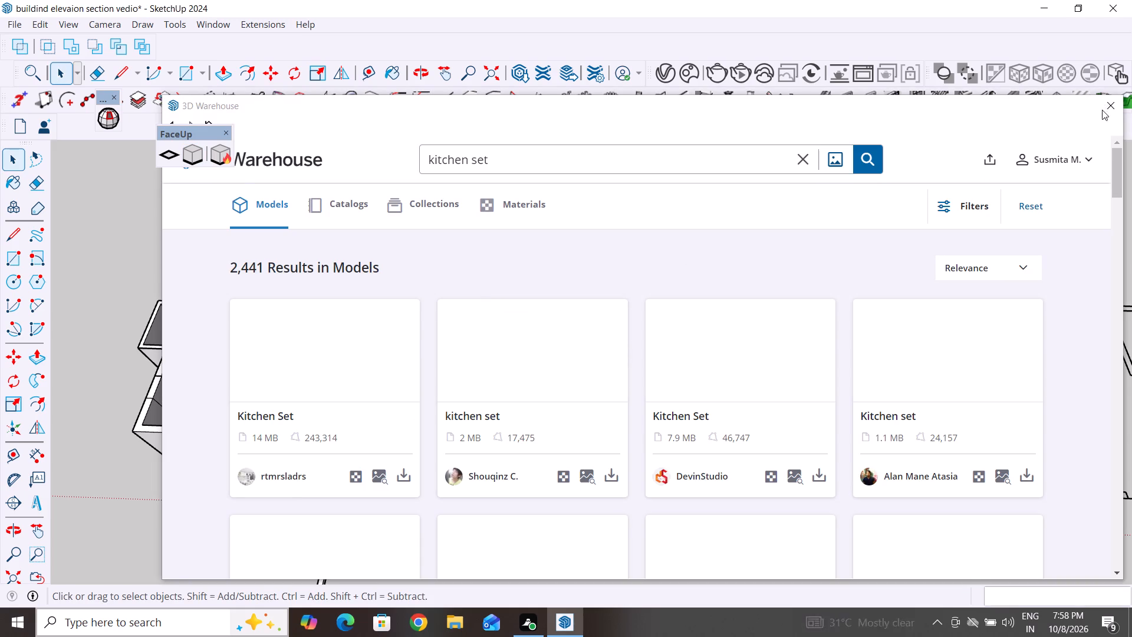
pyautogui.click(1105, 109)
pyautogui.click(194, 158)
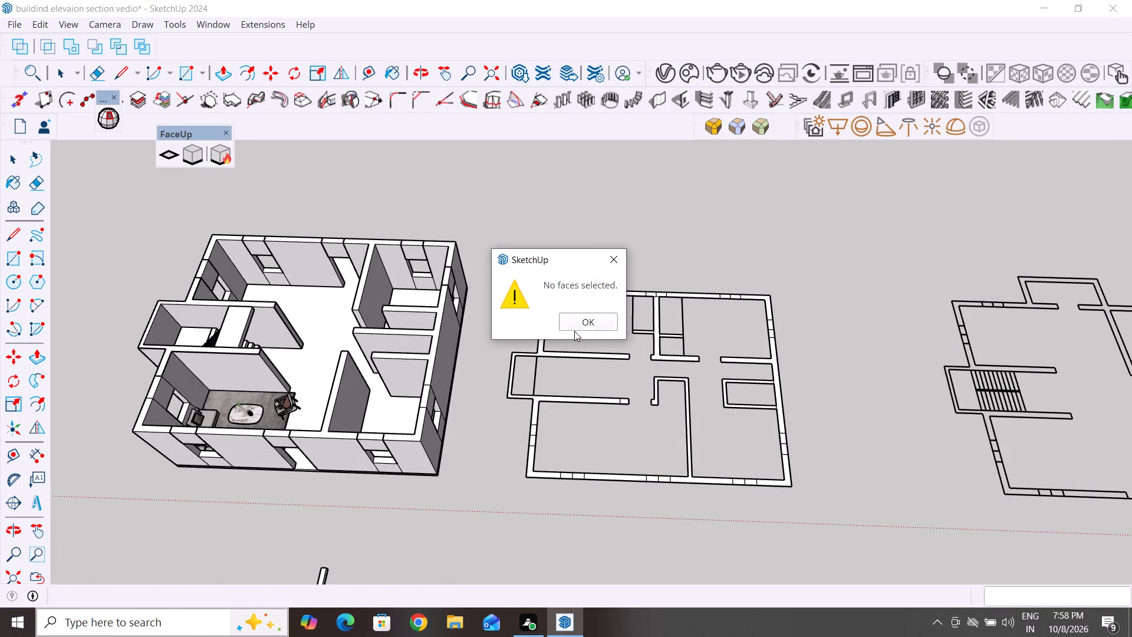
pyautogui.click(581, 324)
# Extrude all wall faces of the plan beside the house to a height of 10'.
pyautogui.tripleClick(696, 479)
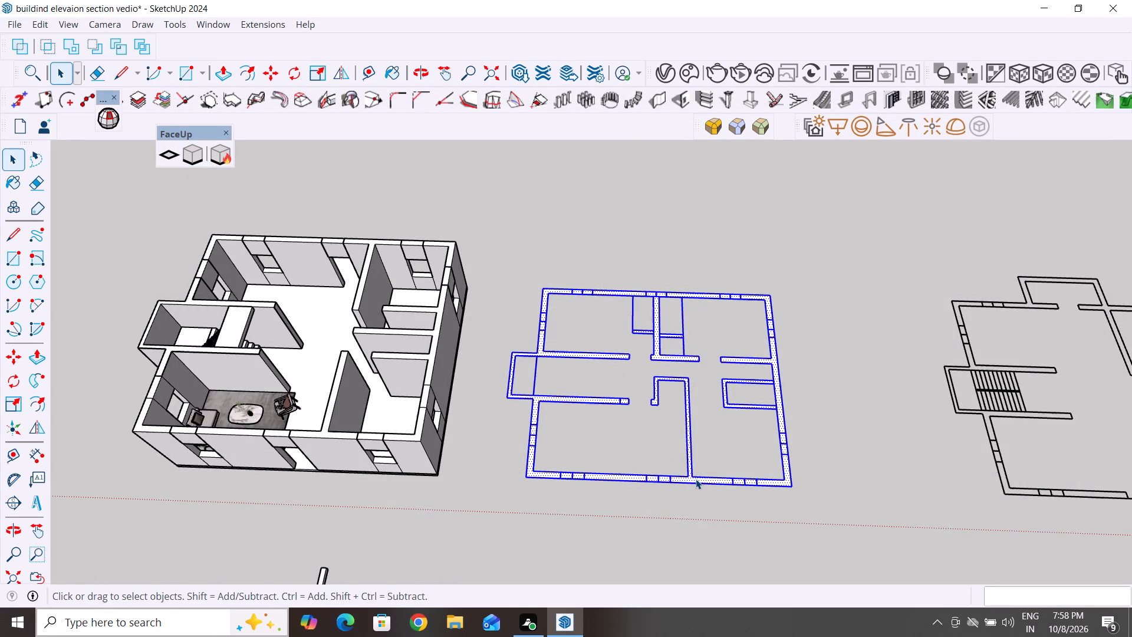
pyautogui.click(194, 153)
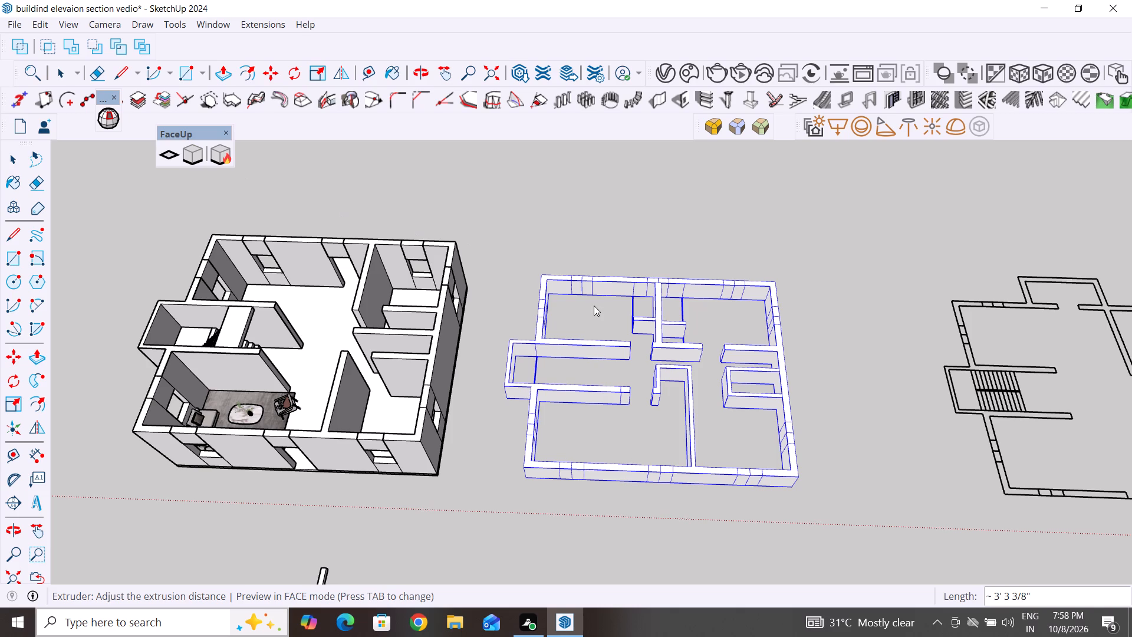
pyautogui.click(1052, 602)
pyautogui.press('BackSpace')
pyautogui.write("10'")
pyautogui.press('Return')
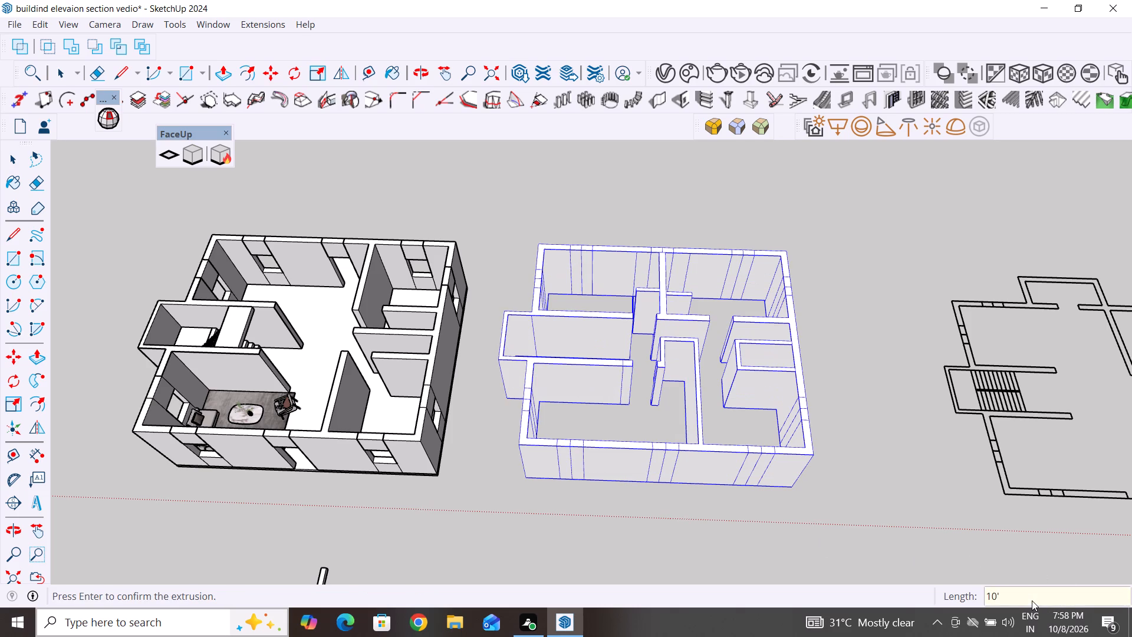
pyautogui.click(880, 483)
pyautogui.scroll(-4, 637, 482)
pyautogui.moveTo(649, 511); pyautogui.dragTo(637, 425, button='middle')
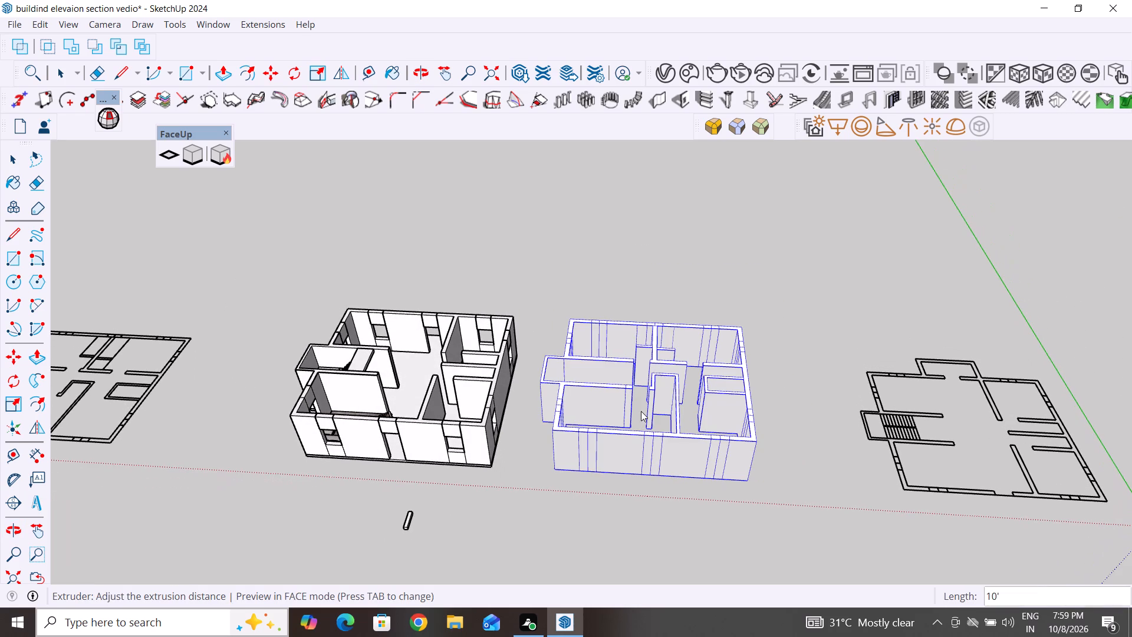
pyautogui.click(688, 287)
pyautogui.press('Return')
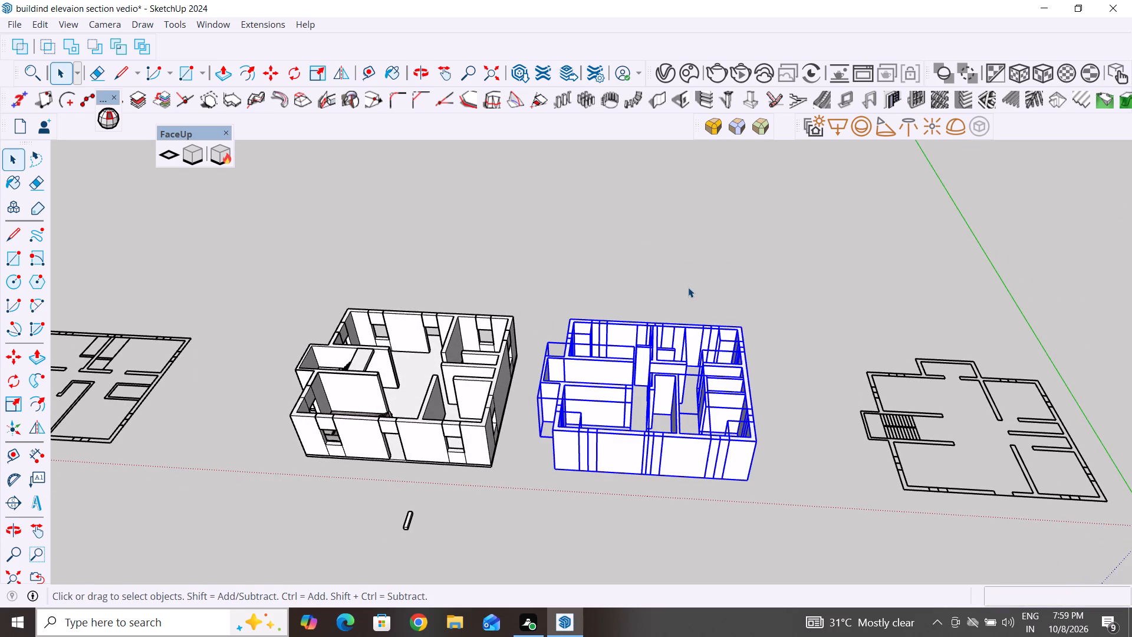
pyautogui.click(667, 511)
# Examine the newly extruded walls beside the furnished house from several sides and above.
pyautogui.moveTo(803, 479); pyautogui.dragTo(783, 483, button='middle')
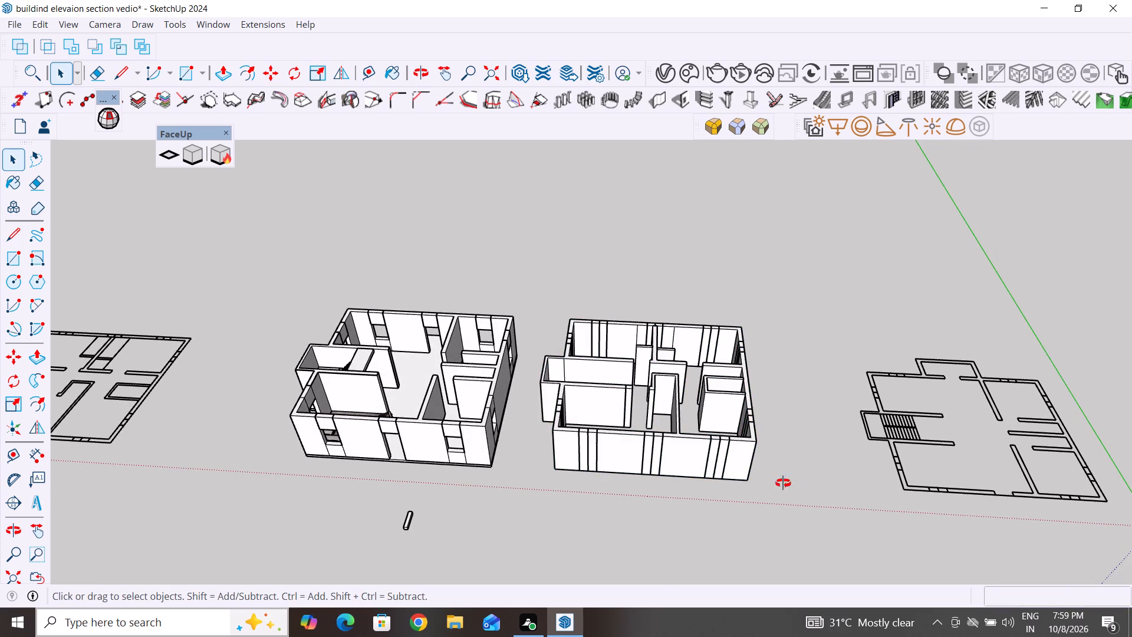
pyautogui.moveTo(783, 483); pyautogui.dragTo(659, 478, button='middle')
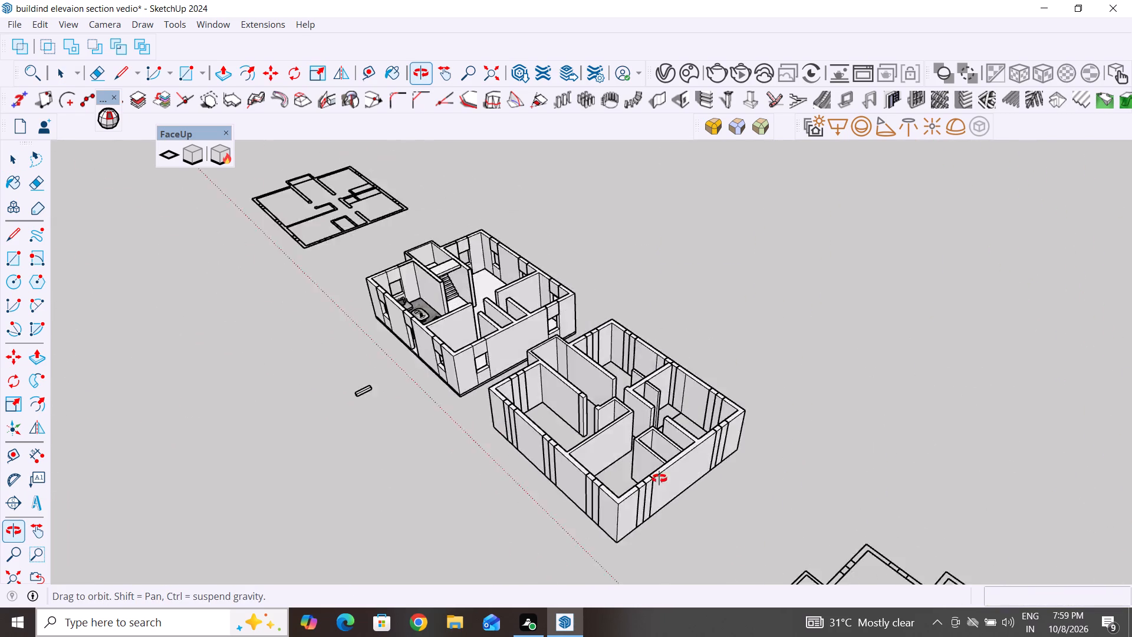
pyautogui.moveTo(659, 478); pyautogui.dragTo(694, 485, button='middle')
pyautogui.scroll(13, 617, 445)
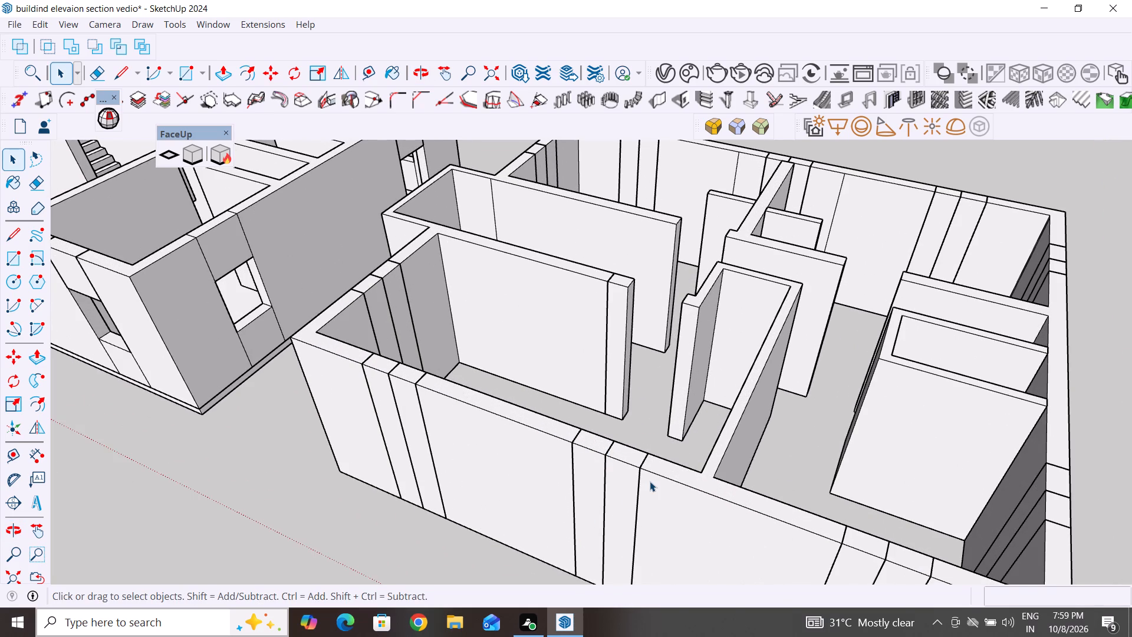
pyautogui.scroll(-9, 650, 481)
pyautogui.moveTo(657, 502); pyautogui.dragTo(646, 585, button='middle')
pyautogui.scroll(-1, 676, 540)
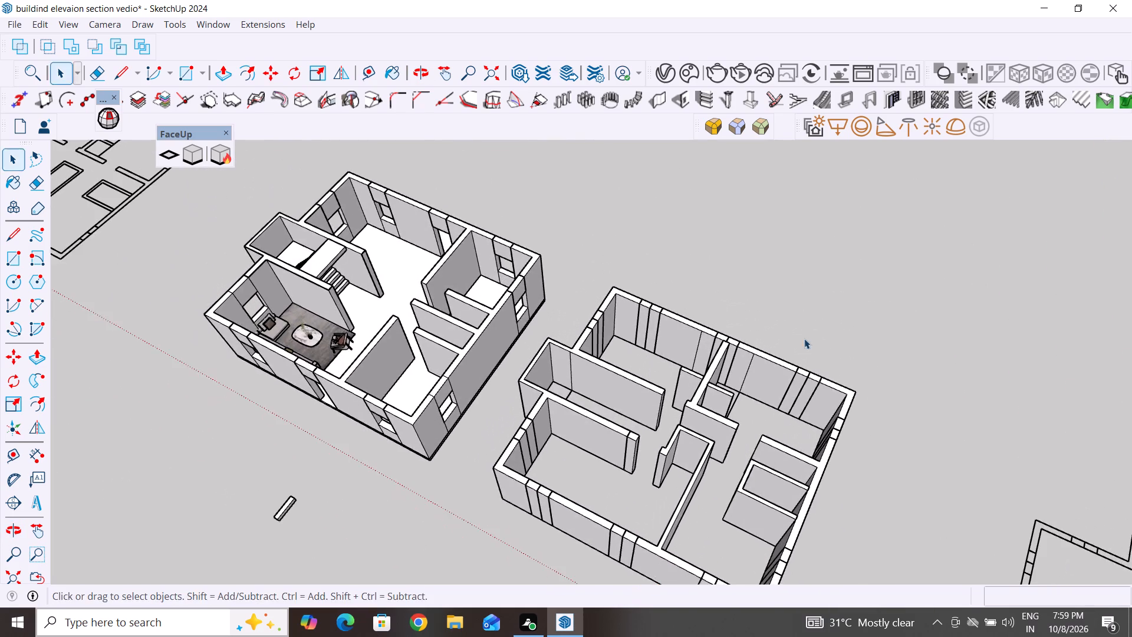
pyautogui.moveTo(804, 338); pyautogui.dragTo(113, 501, button='middle')
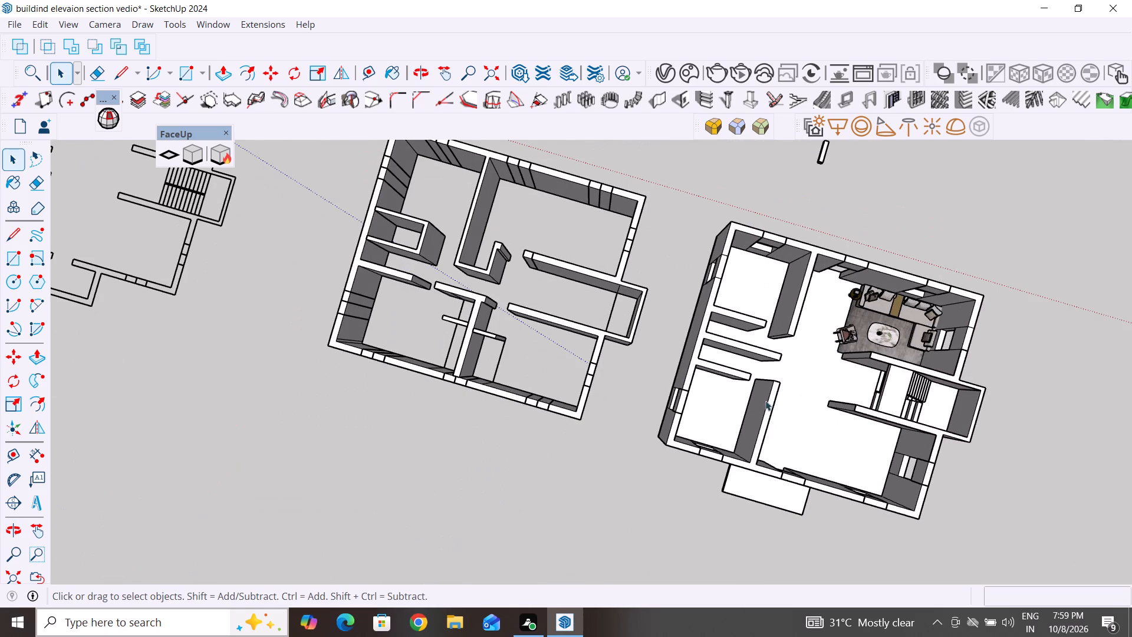
pyautogui.moveTo(707, 394); pyautogui.dragTo(283, 345, button='middle')
pyautogui.scroll(-6, 327, 314)
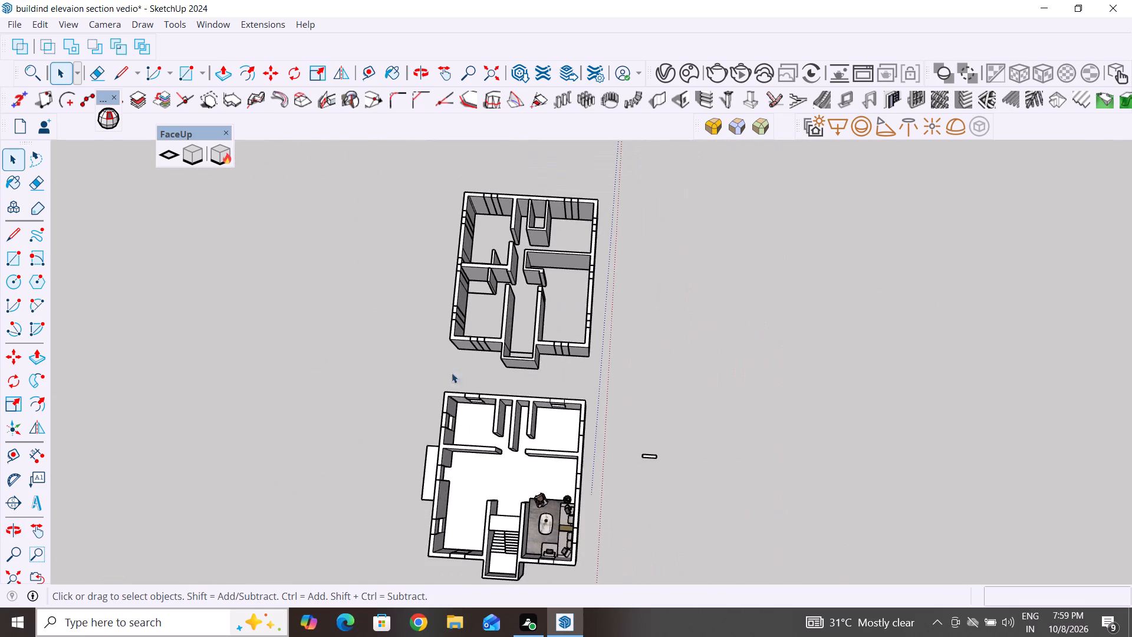
pyautogui.moveTo(476, 411); pyautogui.dragTo(336, 198, button='middle')
pyautogui.moveTo(498, 486); pyautogui.dragTo(308, 390, button='middle')
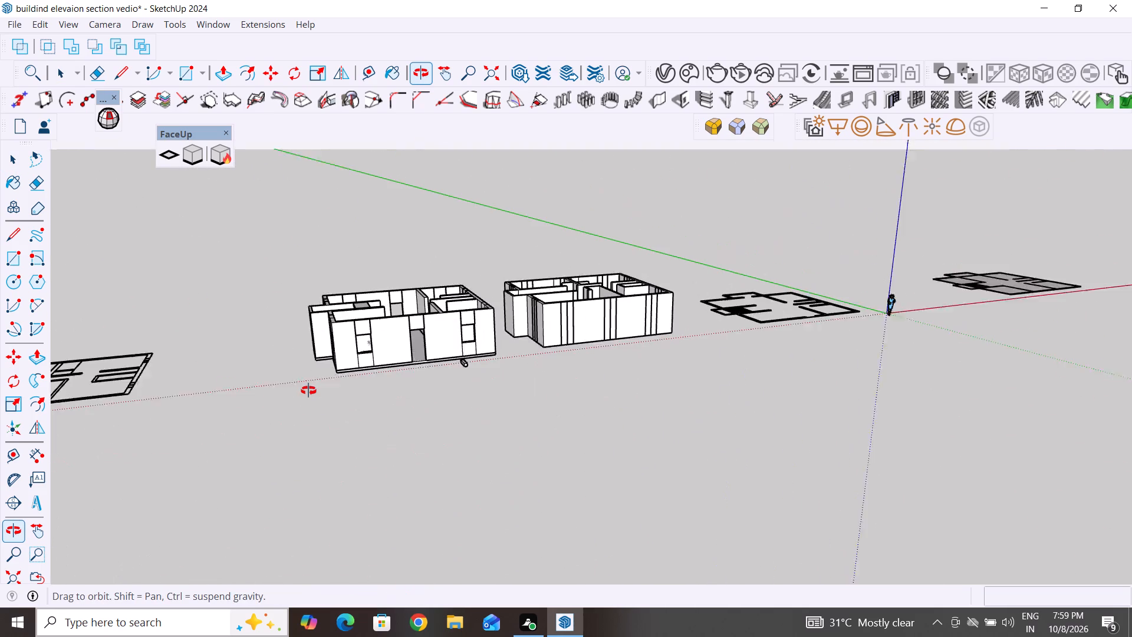
pyautogui.moveTo(308, 390); pyautogui.dragTo(212, 469, button='middle')
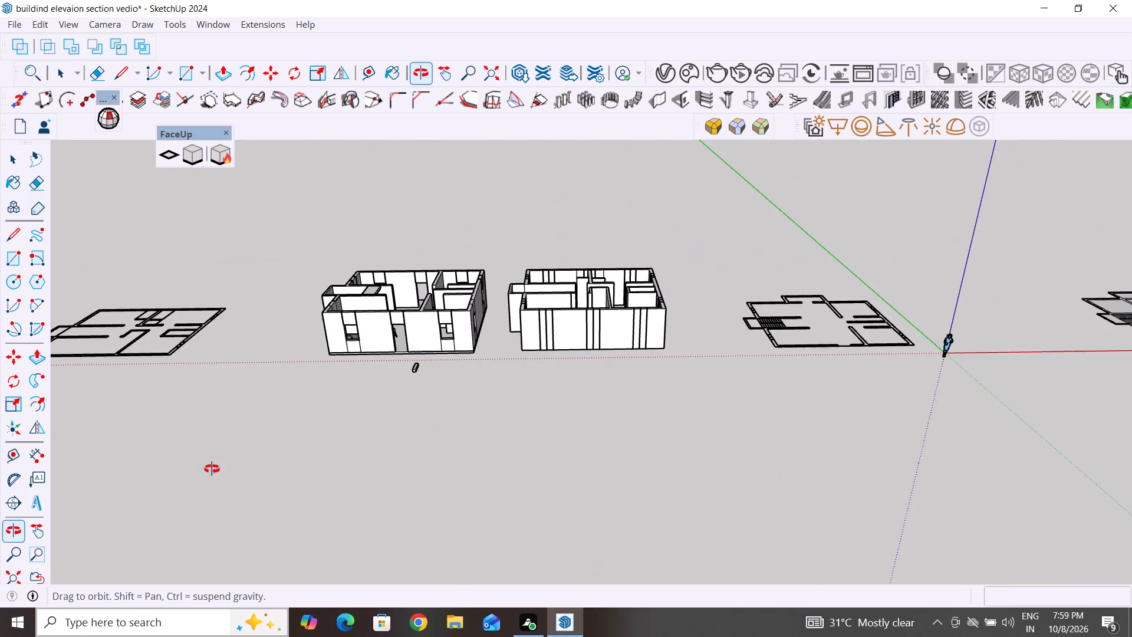
pyautogui.scroll(5, 403, 340)
pyautogui.scroll(-4, 449, 331)
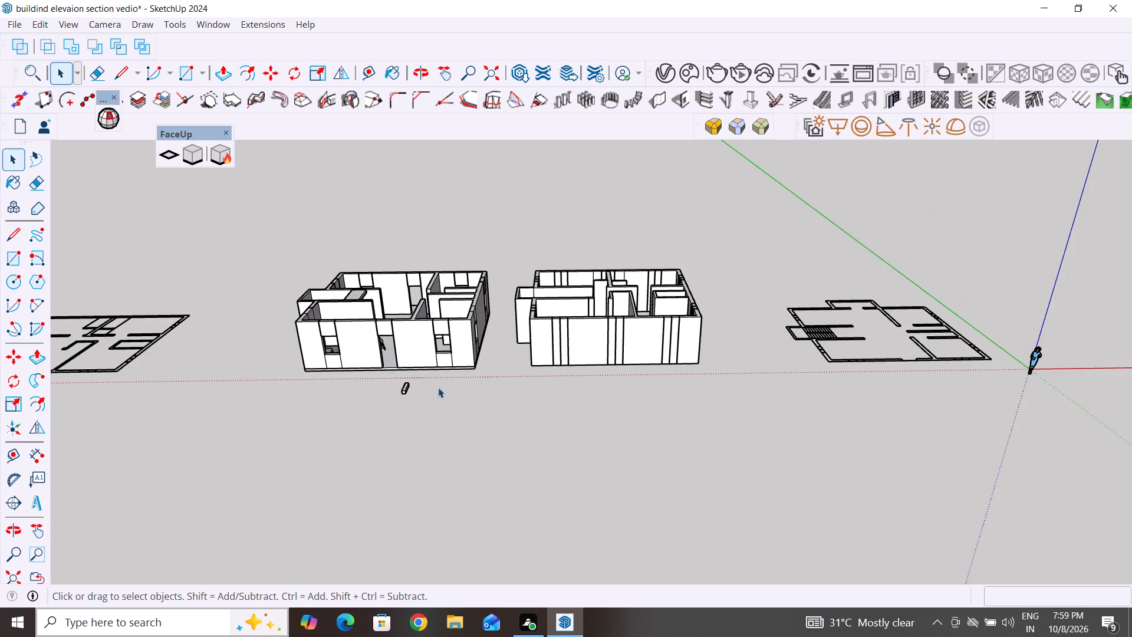
pyautogui.moveTo(470, 409); pyautogui.dragTo(1058, 429, button='middle')
pyautogui.moveTo(858, 438); pyautogui.dragTo(958, 428, button='middle')
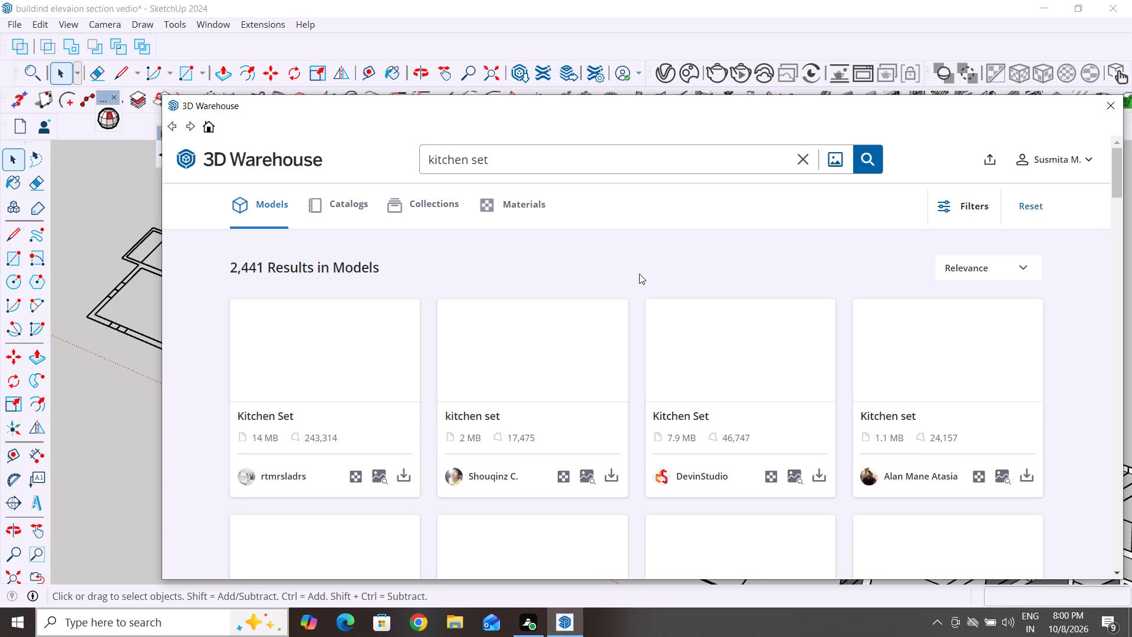
# Look through the kitchen set models in the search results for one that suits the house.
pyautogui.scroll(-1, 688, 442)
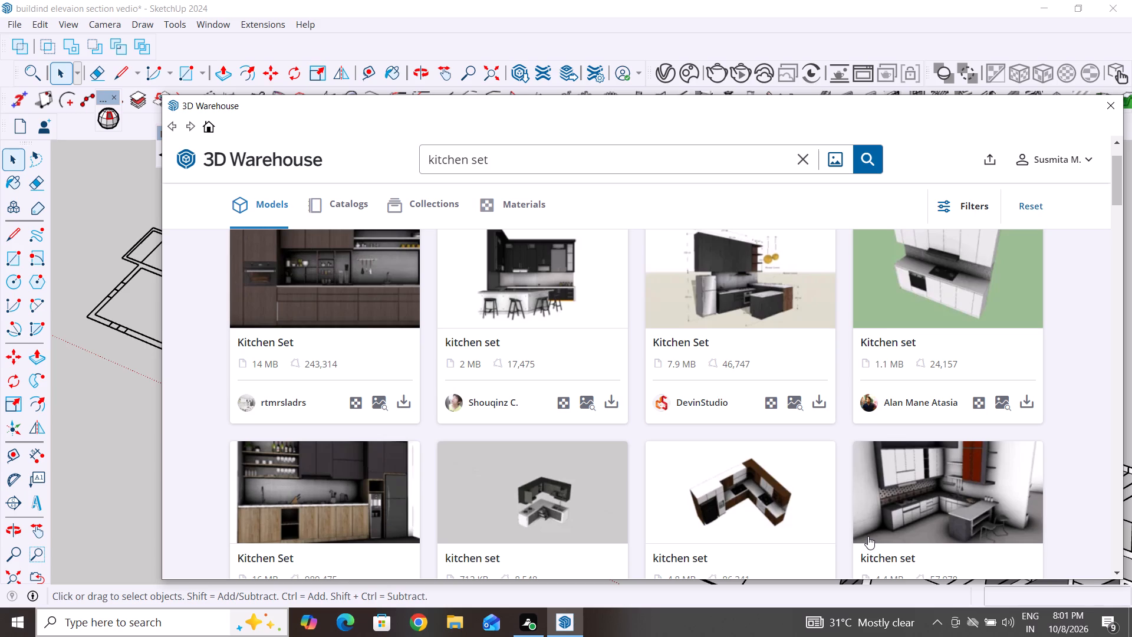
pyautogui.moveTo(868, 636); pyautogui.dragTo(913, 636, button='right')
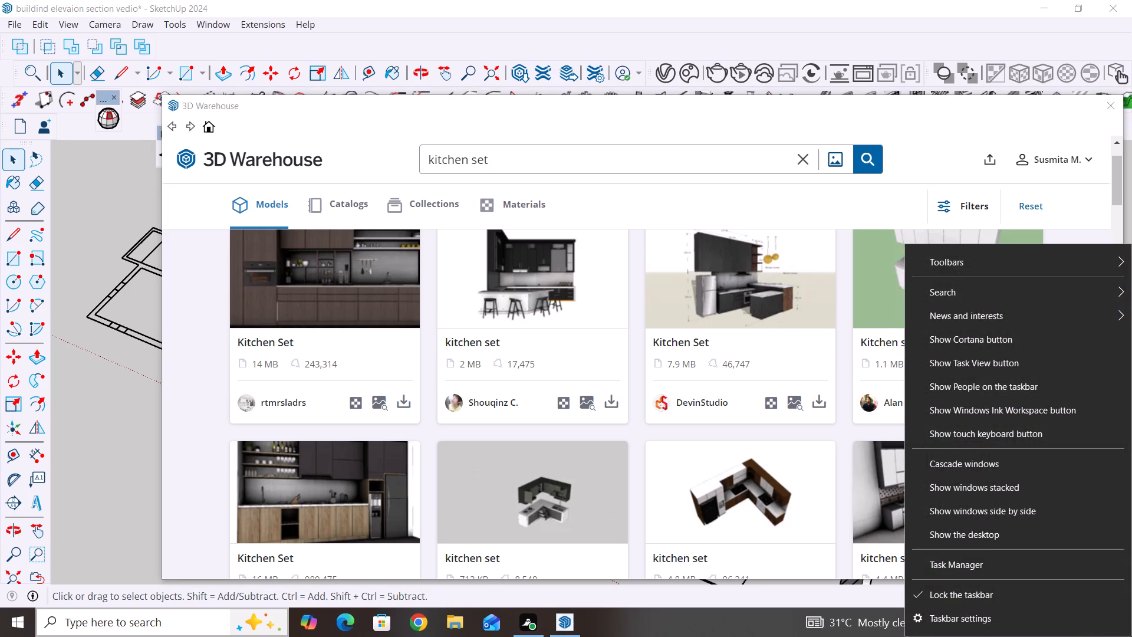
pyautogui.click(126, 451)
pyautogui.scroll(-1, 698, 527)
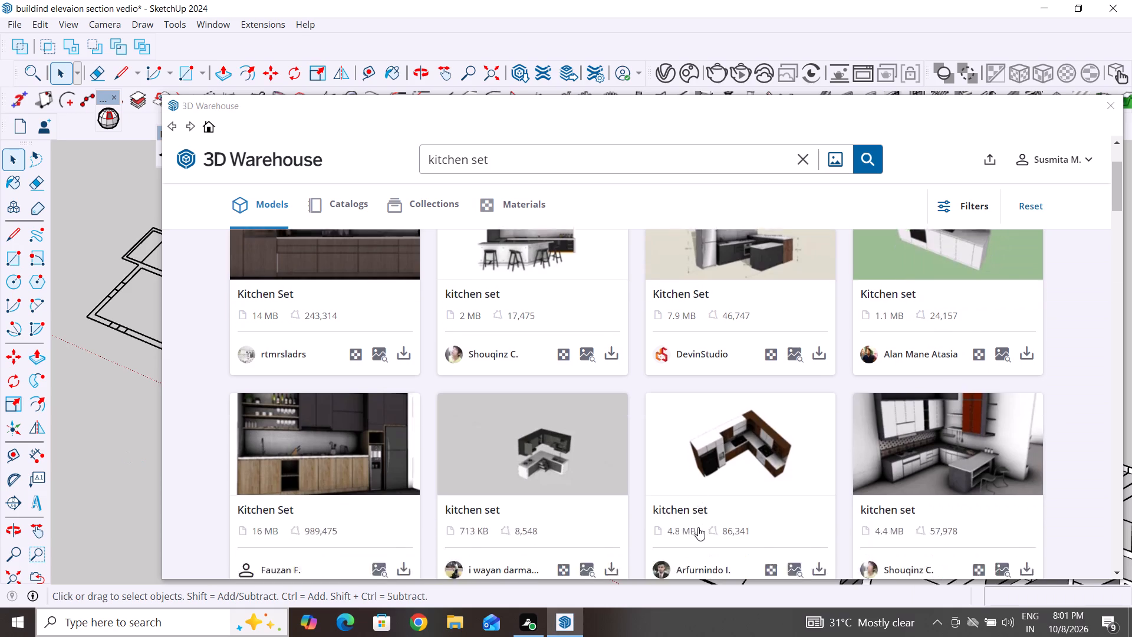
pyautogui.scroll(-1, 698, 527)
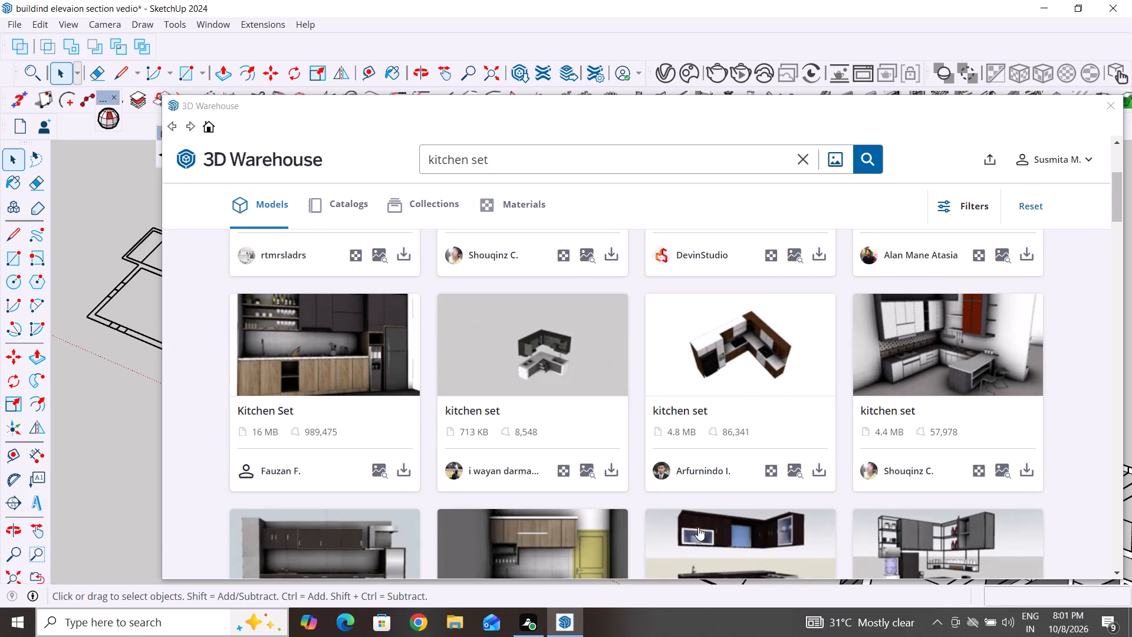
pyautogui.scroll(-4, 660, 546)
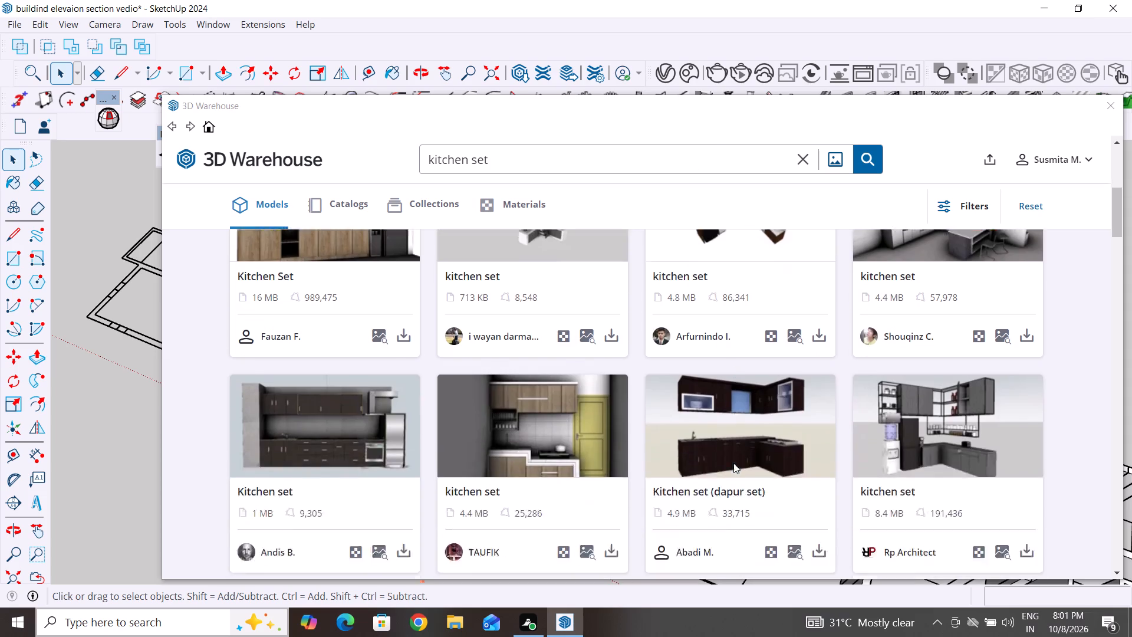
pyautogui.scroll(-2, 733, 463)
pyautogui.scroll(1, 733, 463)
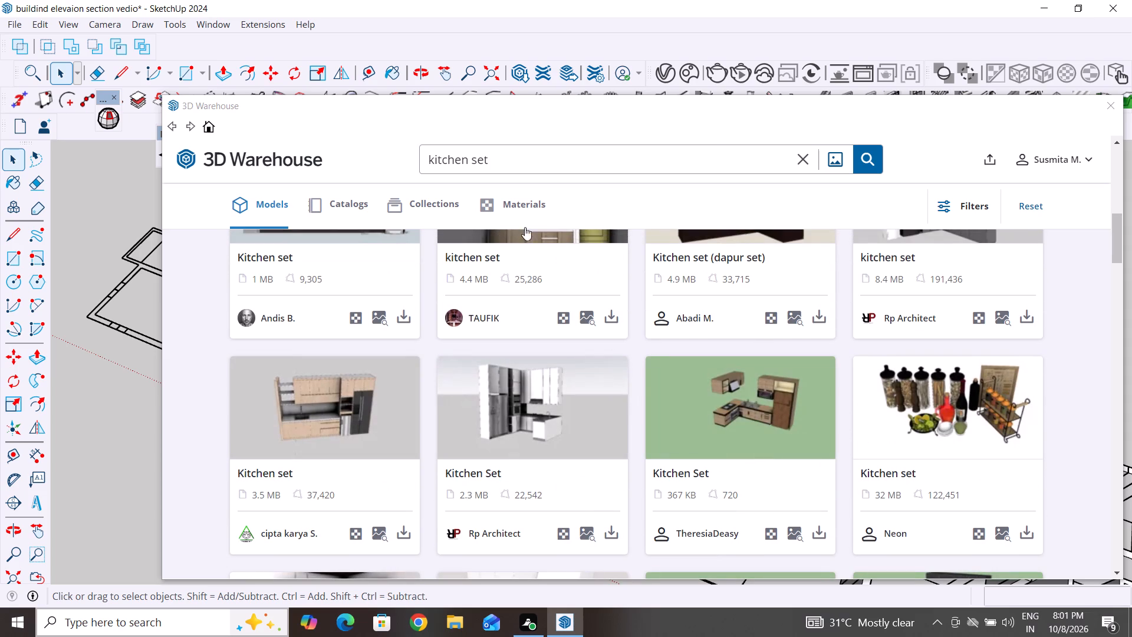
pyautogui.scroll(-1, 649, 349)
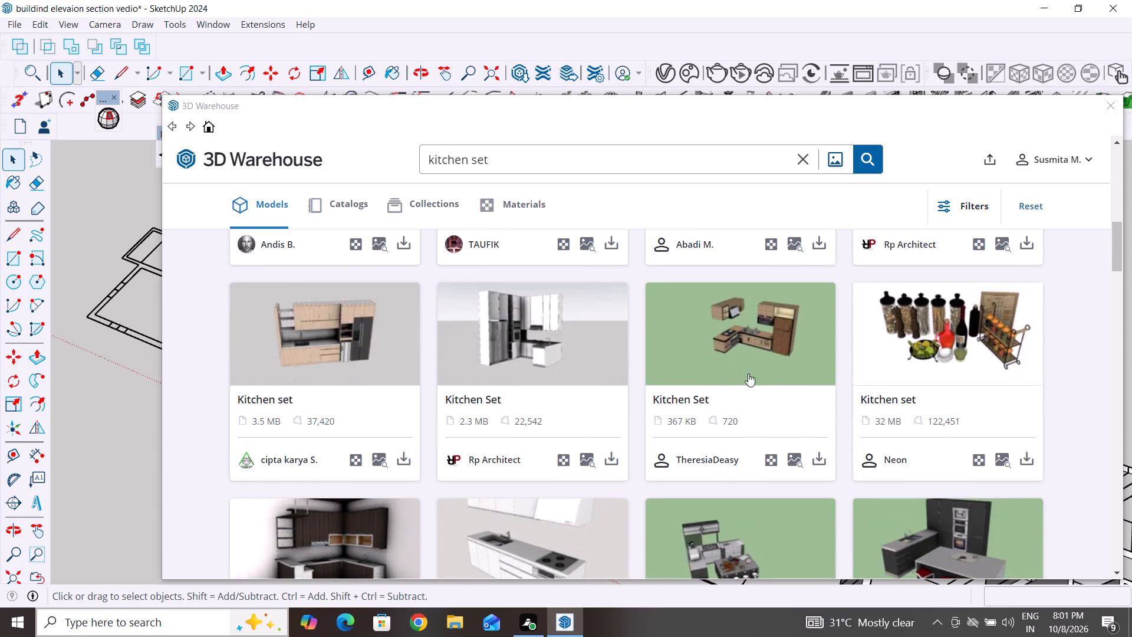
pyautogui.scroll(-2, 655, 451)
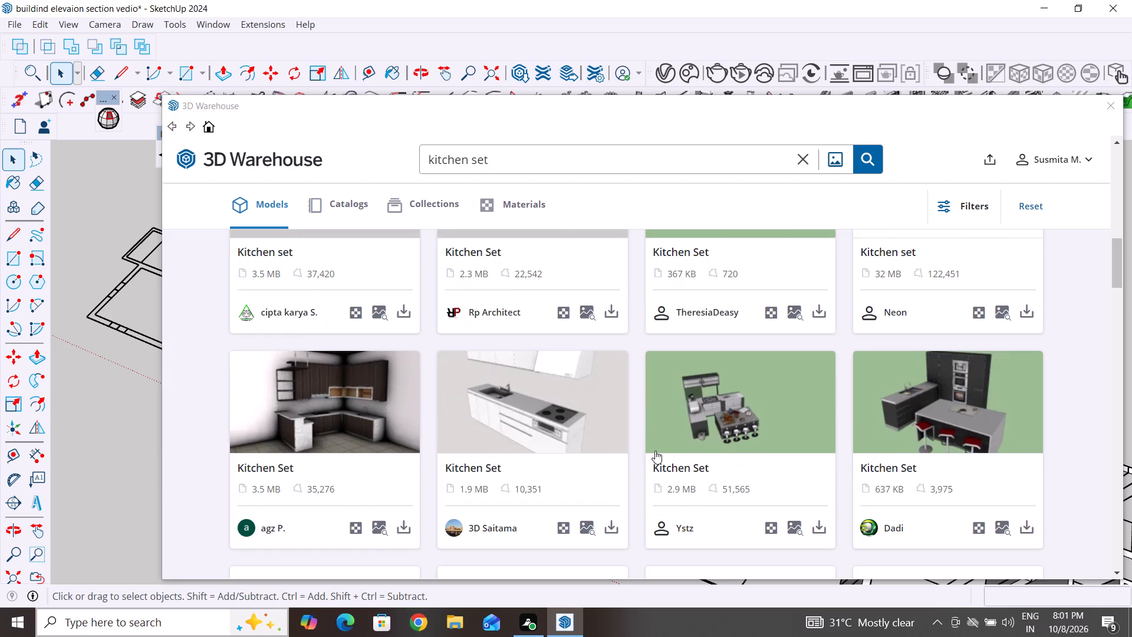
pyautogui.scroll(3, 655, 451)
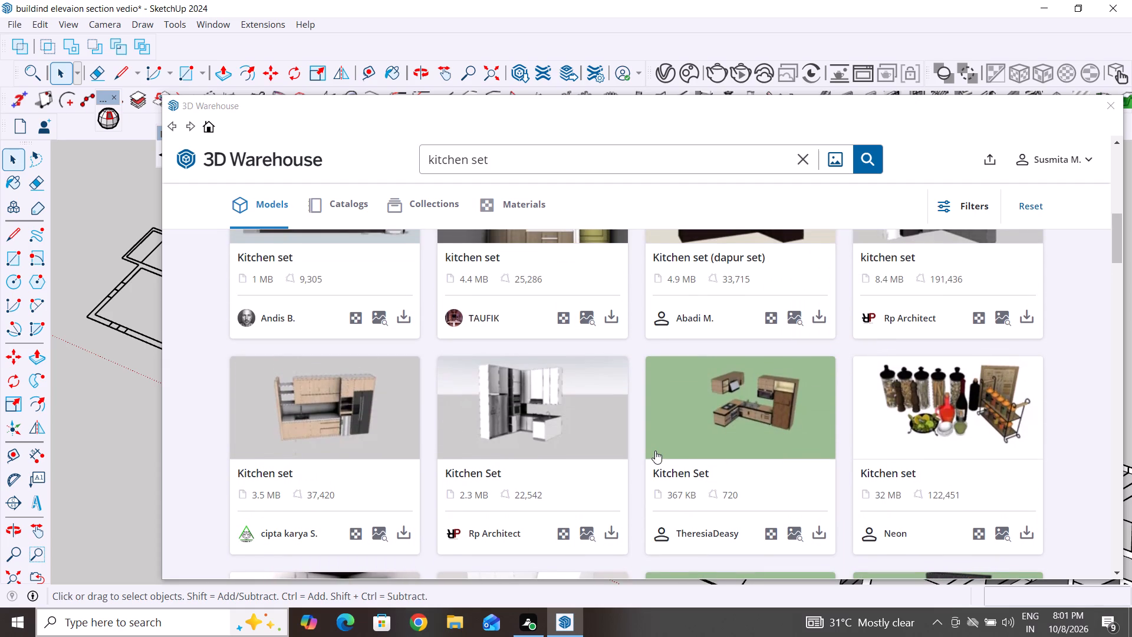
pyautogui.scroll(-2, 655, 451)
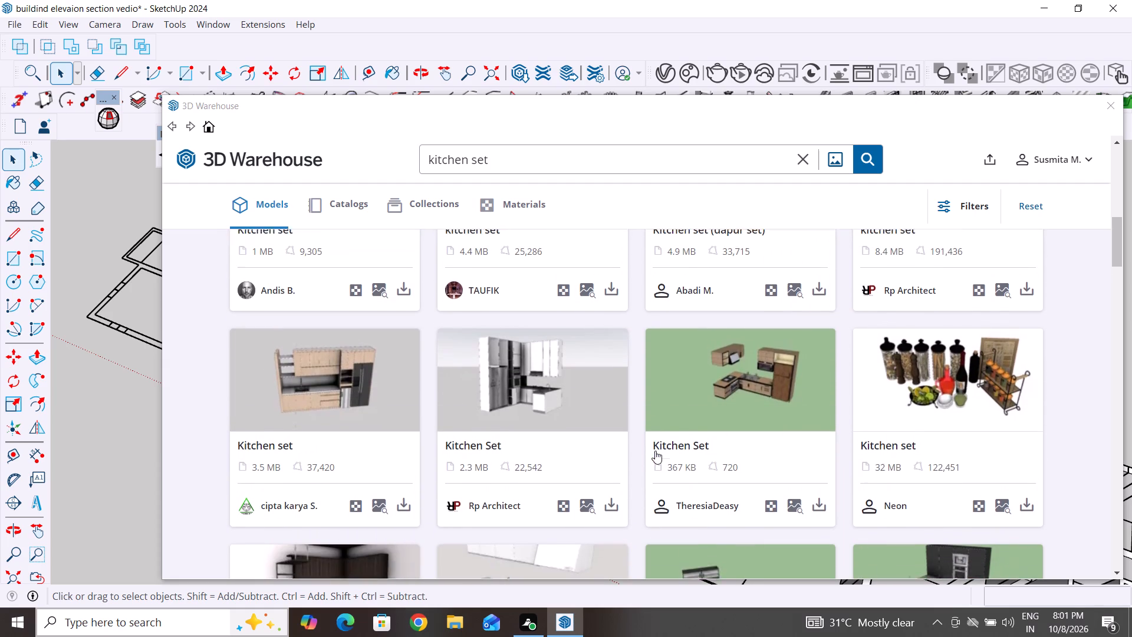
pyautogui.scroll(-3, 655, 451)
pyautogui.scroll(1, 655, 451)
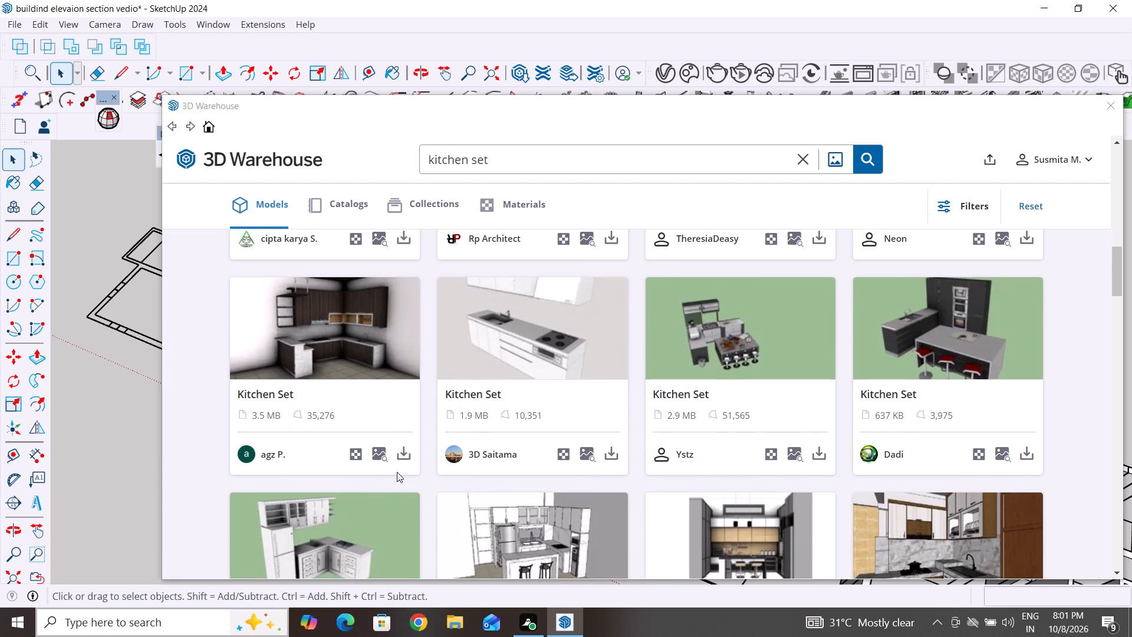
# Load the 3.5 MB Kitchen Set with dark wood corner cabinets into the model and place it on open ground beside the furnished house.
pyautogui.click(403, 457)
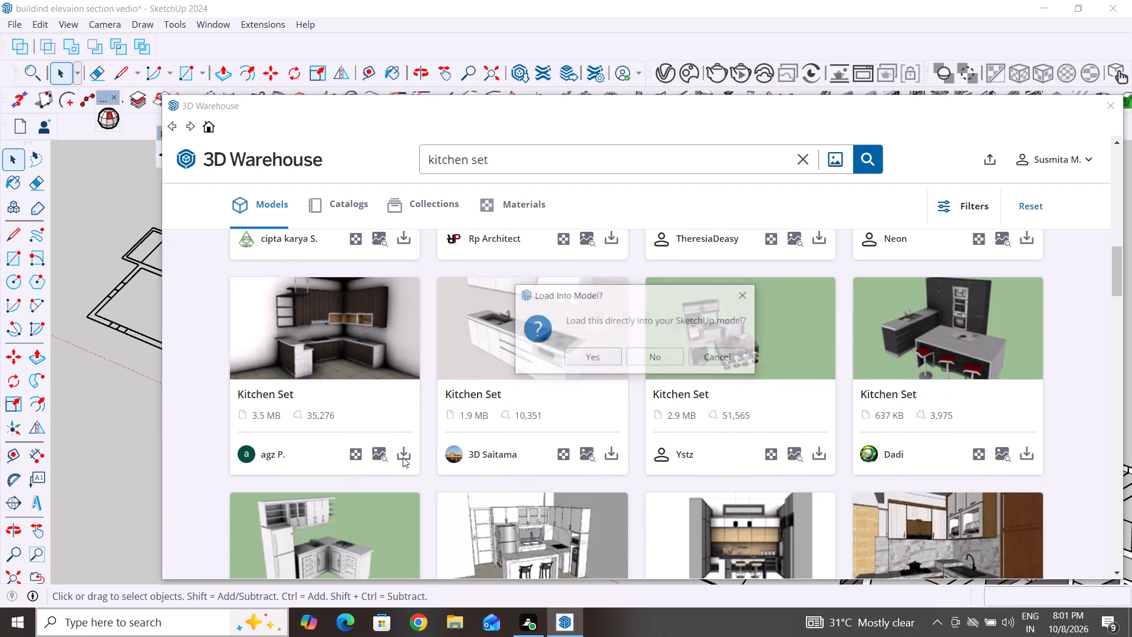
pyautogui.click(585, 358)
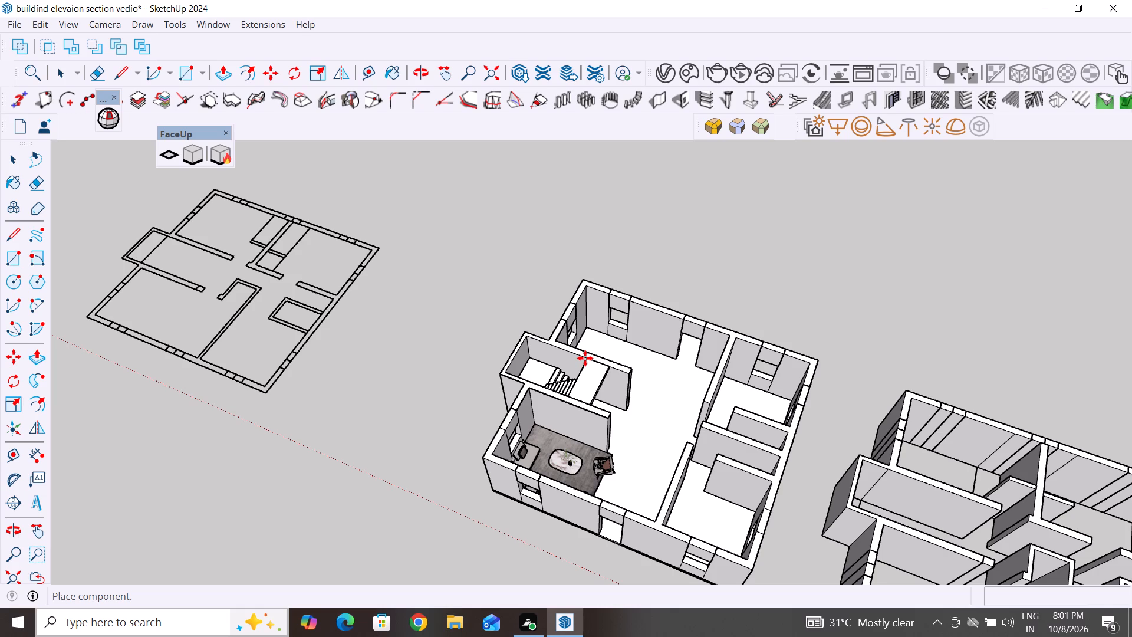
pyautogui.scroll(-7, 798, 284)
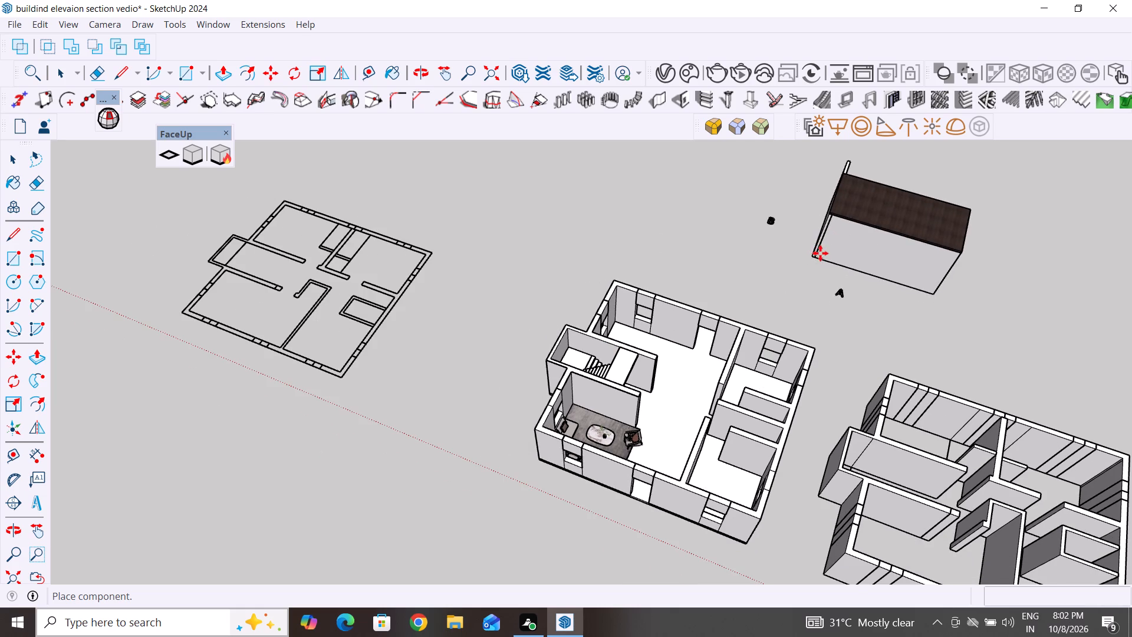
pyautogui.click(815, 256)
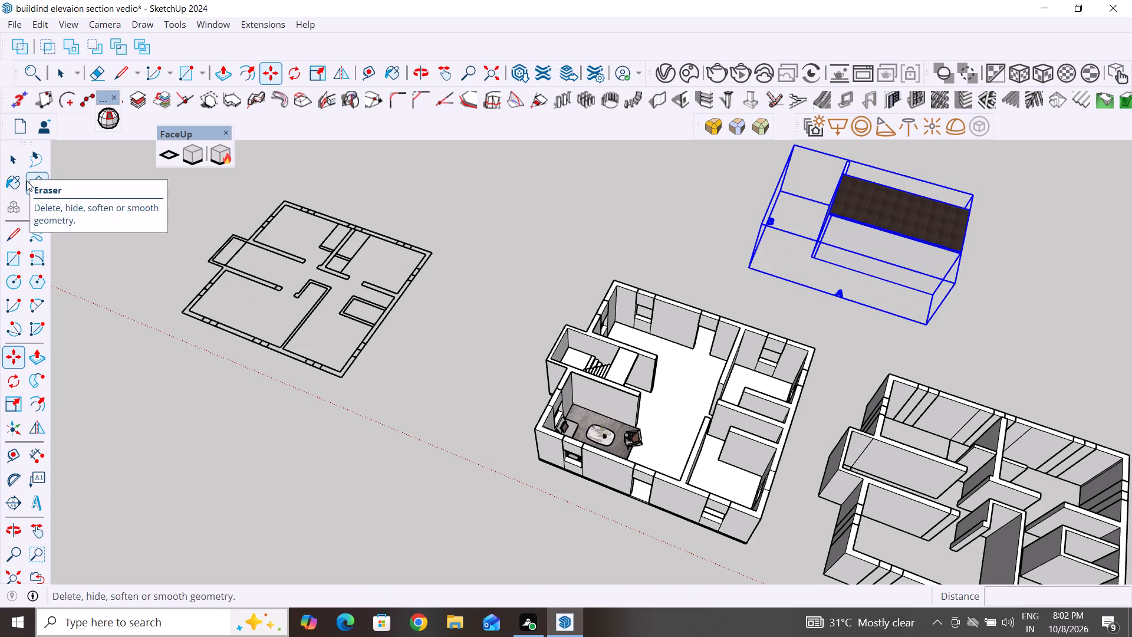
pyautogui.click(8, 166)
pyautogui.click(424, 202)
# Explode the imported kitchen set component into its separate parts.
pyautogui.scroll(-4, 627, 324)
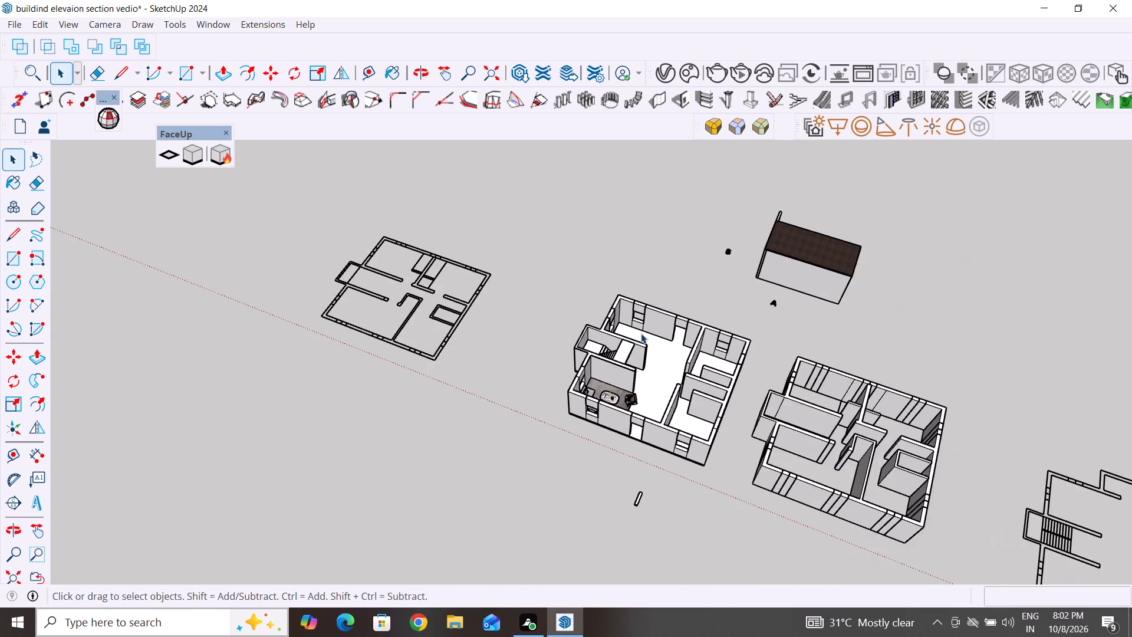
pyautogui.moveTo(831, 295); pyautogui.dragTo(267, 306, button='middle')
pyautogui.scroll(-4, 508, 372)
pyautogui.scroll(-4, 551, 406)
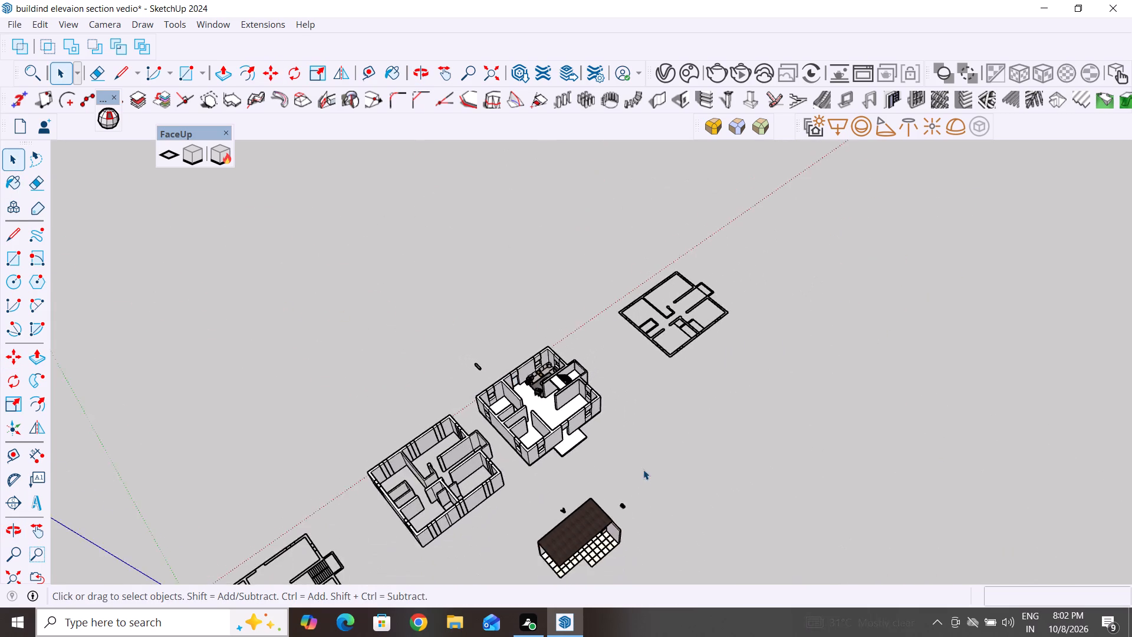
pyautogui.moveTo(649, 530); pyautogui.dragTo(550, 387, button='middle')
pyautogui.scroll(8, 545, 465)
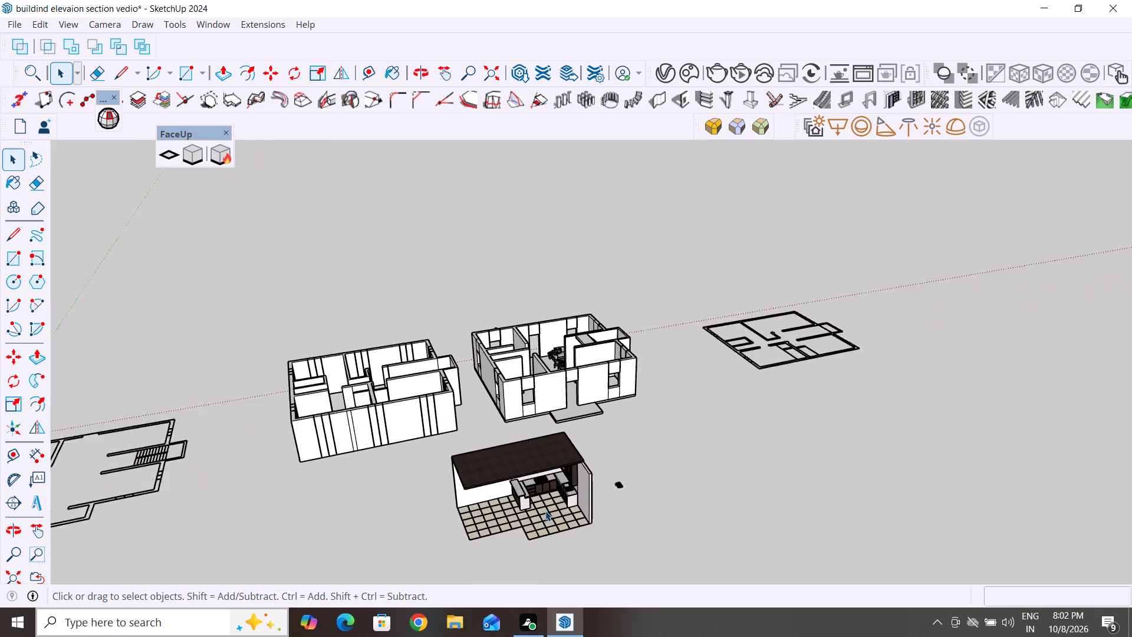
pyautogui.scroll(8, 545, 511)
pyautogui.moveTo(534, 520); pyautogui.dragTo(513, 428, button='middle')
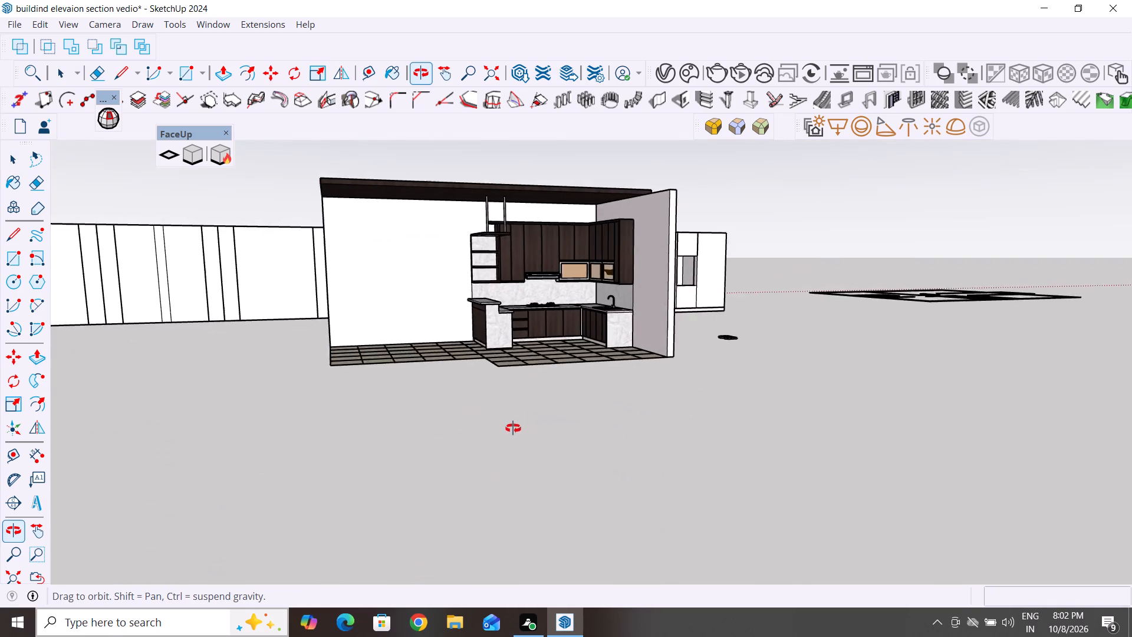
pyautogui.moveTo(513, 428); pyautogui.dragTo(519, 455, button='middle')
pyautogui.click(541, 419)
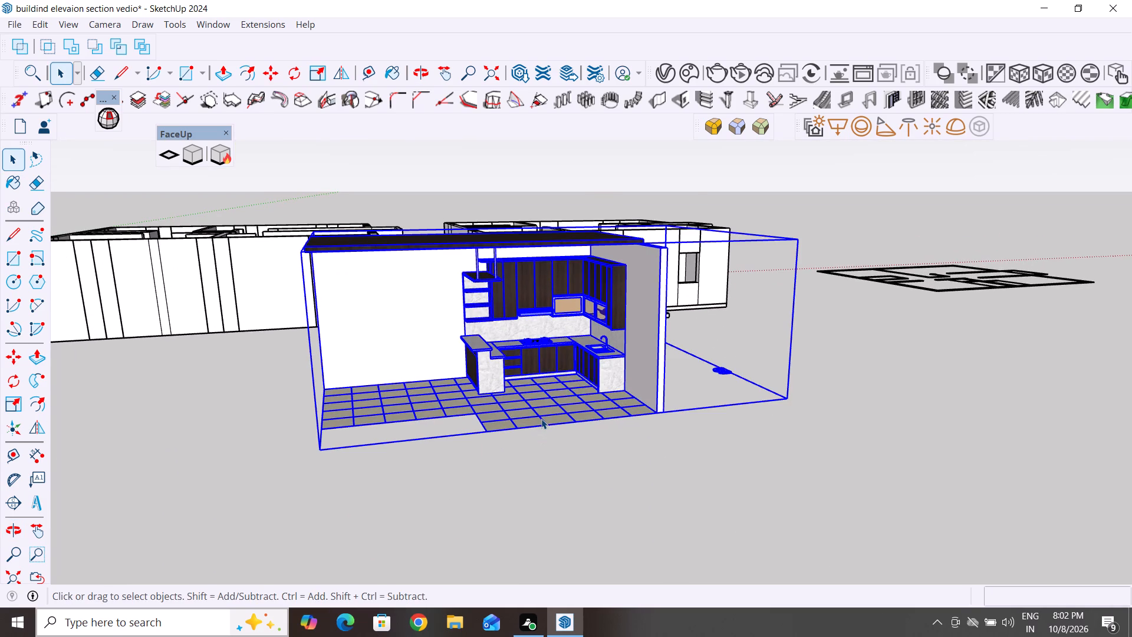
pyautogui.rightClick(541, 419)
pyautogui.click(592, 129)
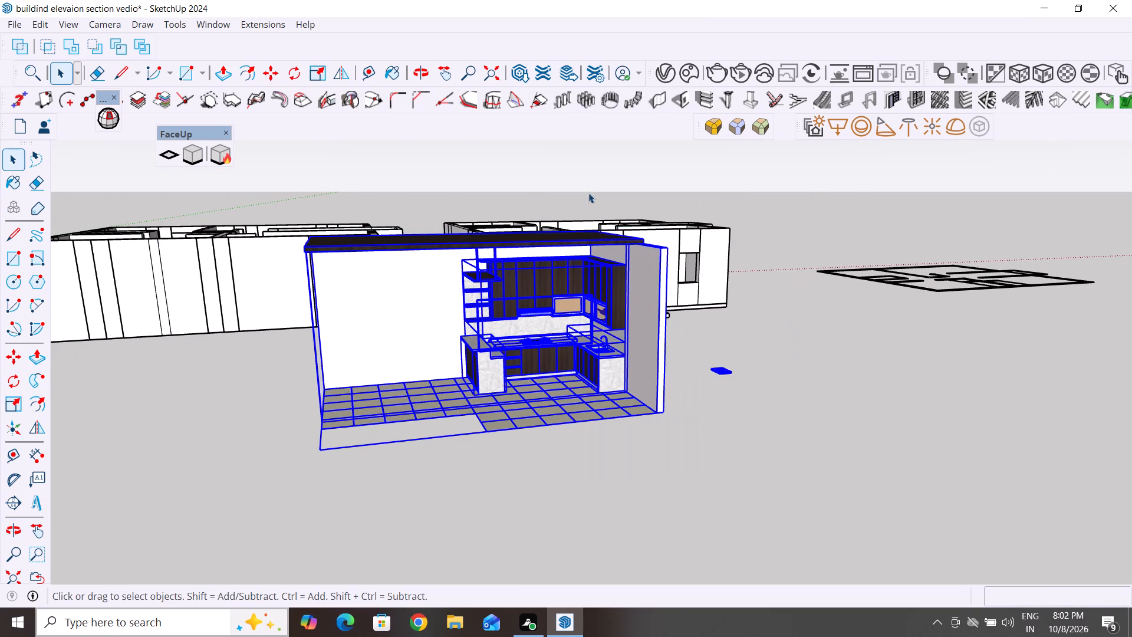
pyautogui.click(761, 472)
# Delete the kitchen set's tiled floor and the long white wall behind its cabinets.
pyautogui.moveTo(713, 449); pyautogui.dragTo(665, 496, button='middle')
pyautogui.click(444, 505)
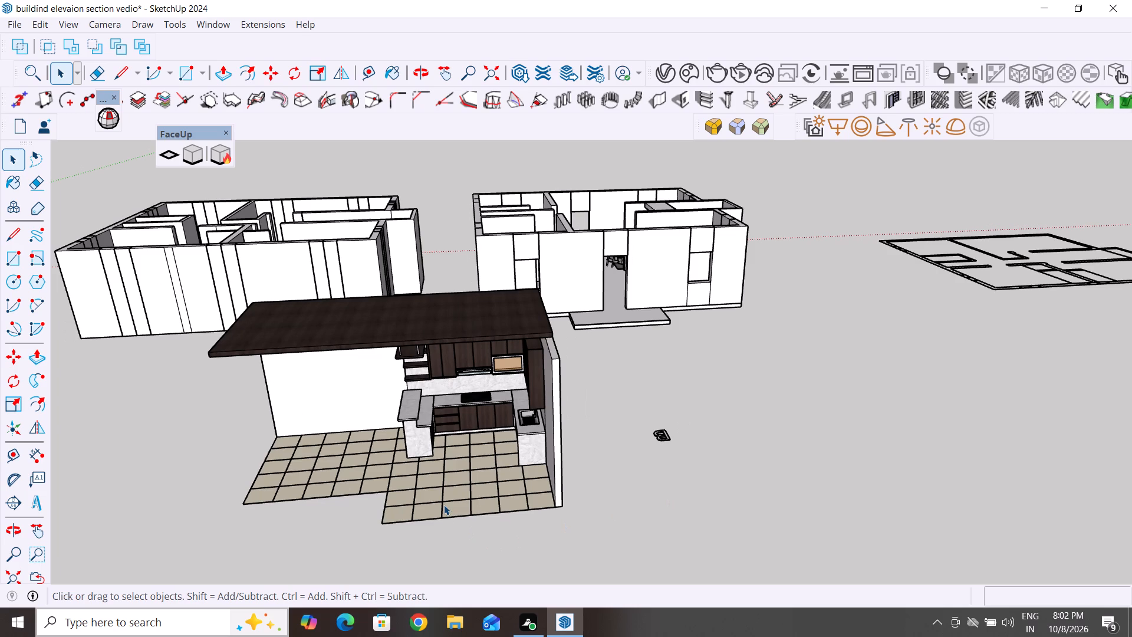
pyautogui.press('Delete')
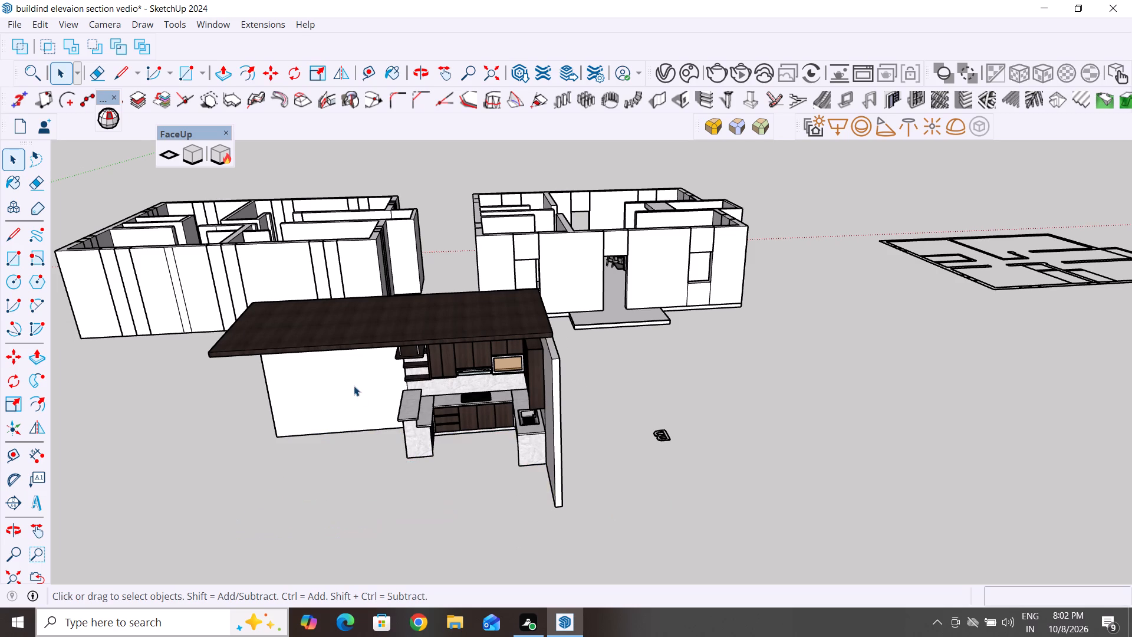
pyautogui.click(354, 379)
pyautogui.press('Delete')
# Delete the dark ceiling panel above the kitchen set.
pyautogui.moveTo(369, 416); pyautogui.dragTo(500, 332, button='middle')
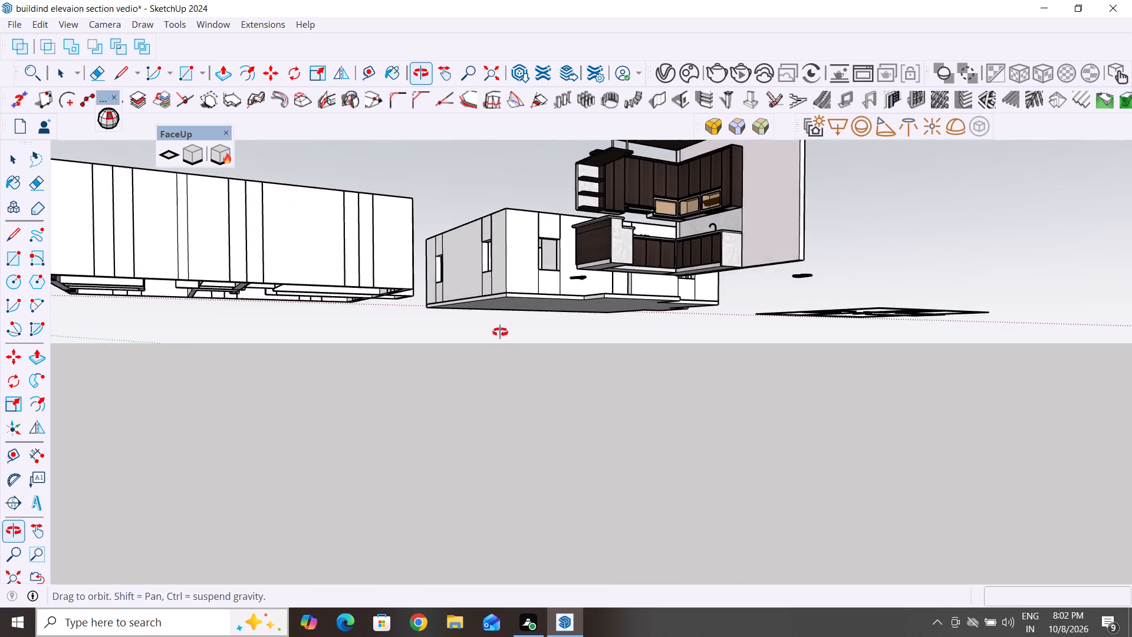
pyautogui.moveTo(500, 332); pyautogui.dragTo(500, 334, button='middle')
pyautogui.scroll(-5, 491, 403)
pyautogui.moveTo(559, 321); pyautogui.dragTo(586, 237, button='middle')
pyautogui.scroll(-6, 555, 376)
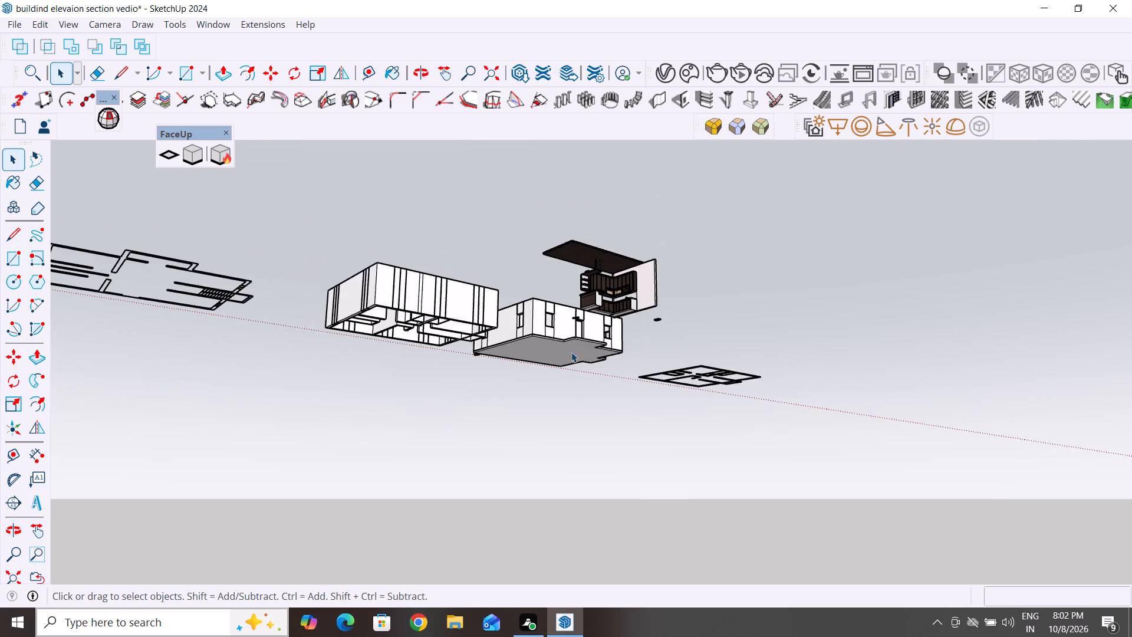
pyautogui.moveTo(594, 218); pyautogui.dragTo(596, 183, button='middle')
pyautogui.scroll(10, 597, 182)
pyautogui.click(592, 267)
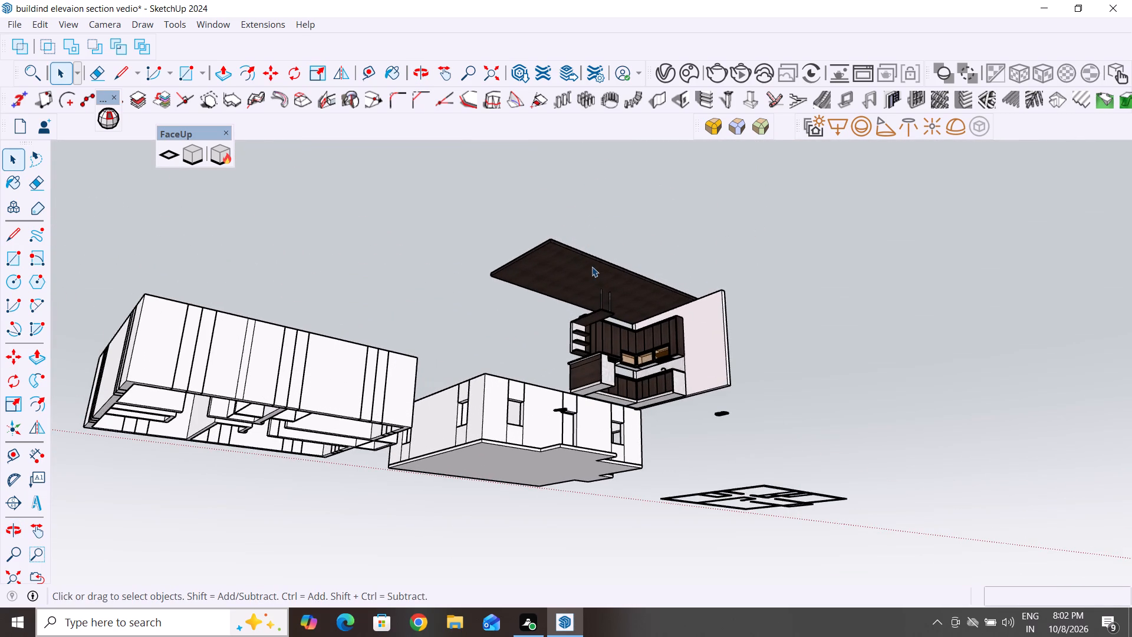
pyautogui.press('Delete')
# Delete the remaining side wall next to the kitchen cabinets.
pyautogui.moveTo(778, 307); pyautogui.dragTo(629, 508, button='middle')
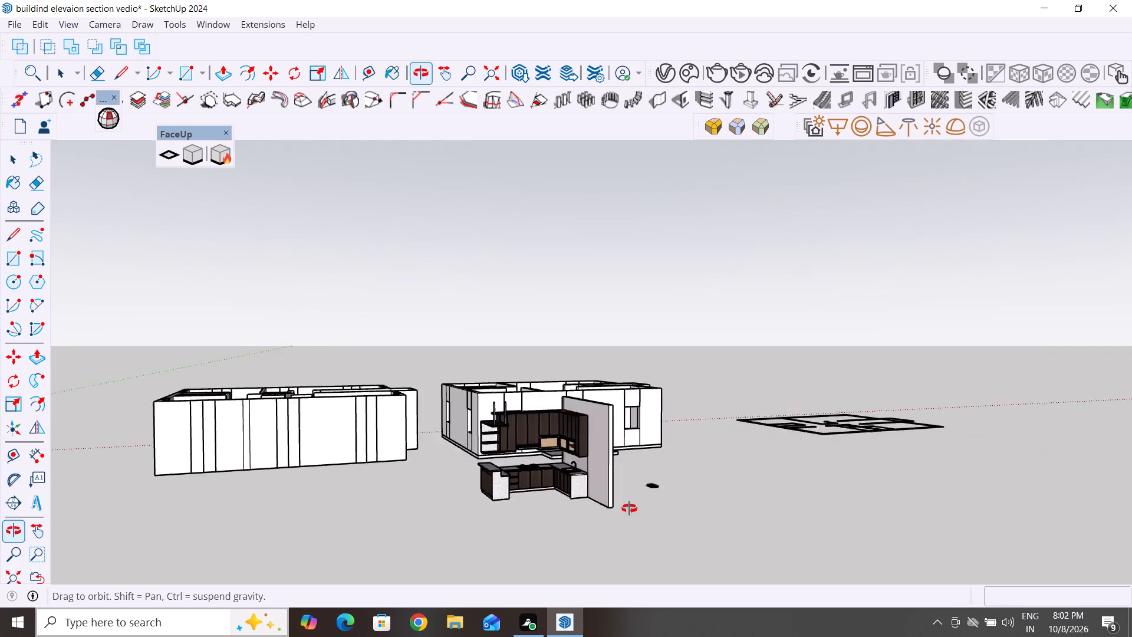
pyautogui.moveTo(629, 508); pyautogui.dragTo(627, 515, button='middle')
pyautogui.scroll(-3, 529, 490)
pyautogui.moveTo(542, 507); pyautogui.dragTo(679, 405, button='middle')
pyautogui.scroll(4, 647, 405)
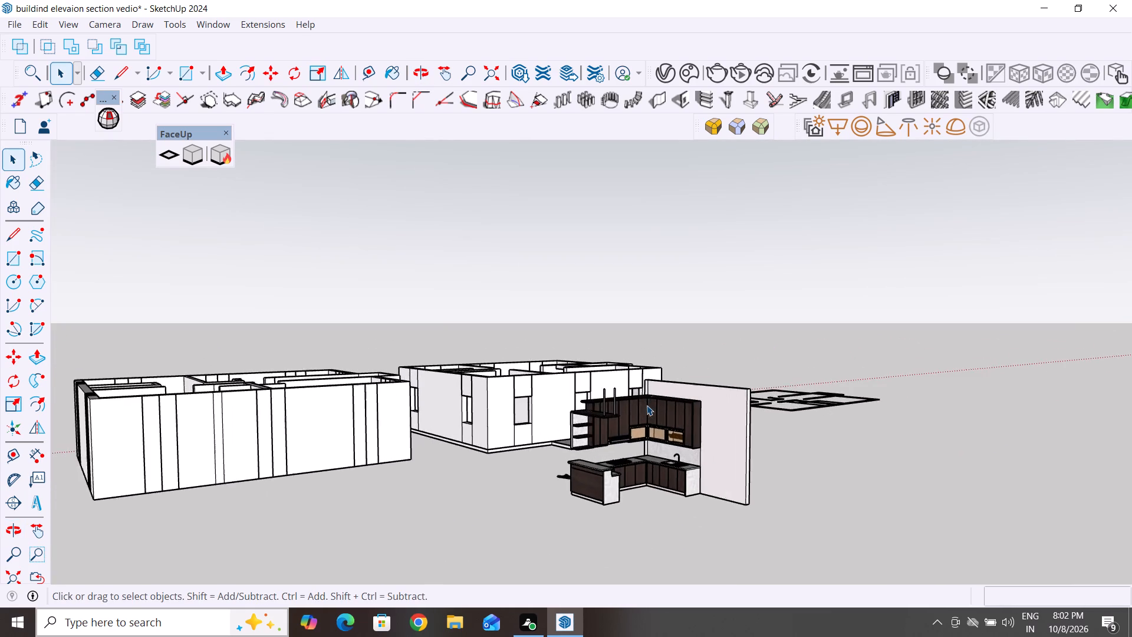
pyautogui.scroll(5, 647, 405)
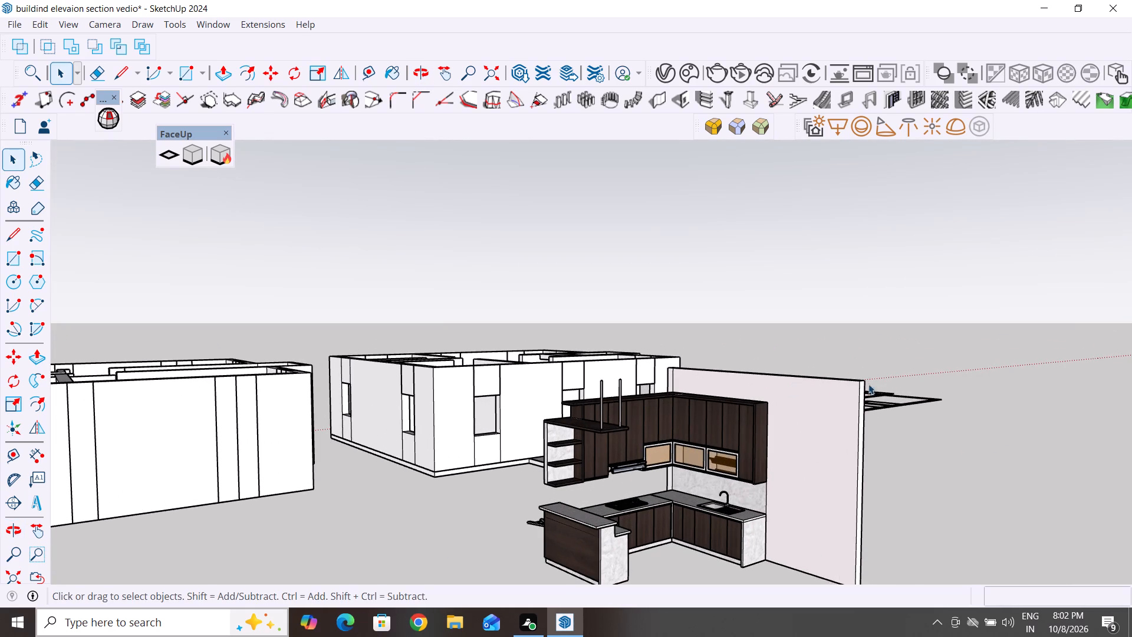
pyautogui.click(845, 405)
pyautogui.press('Delete')
# Examine the stripped-down kitchen set and the furnished floor's rooms from above and from several sides.
pyautogui.moveTo(860, 464); pyautogui.dragTo(765, 472, button='middle')
pyautogui.scroll(-3, 857, 381)
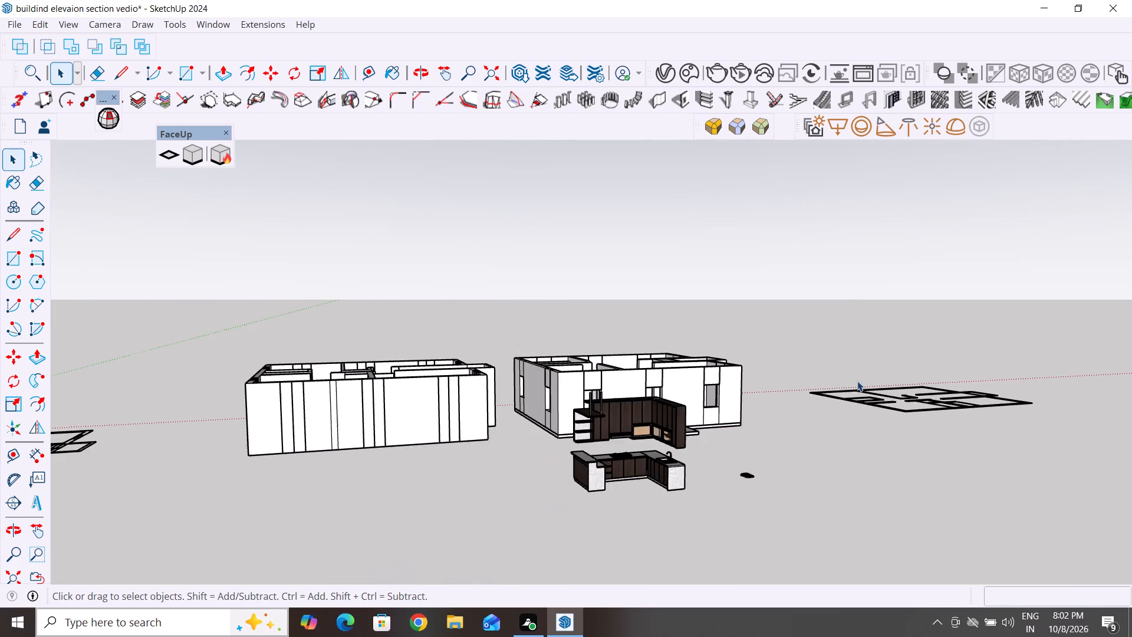
pyautogui.moveTo(825, 455); pyautogui.dragTo(710, 563, button='middle')
pyautogui.scroll(-4, 618, 472)
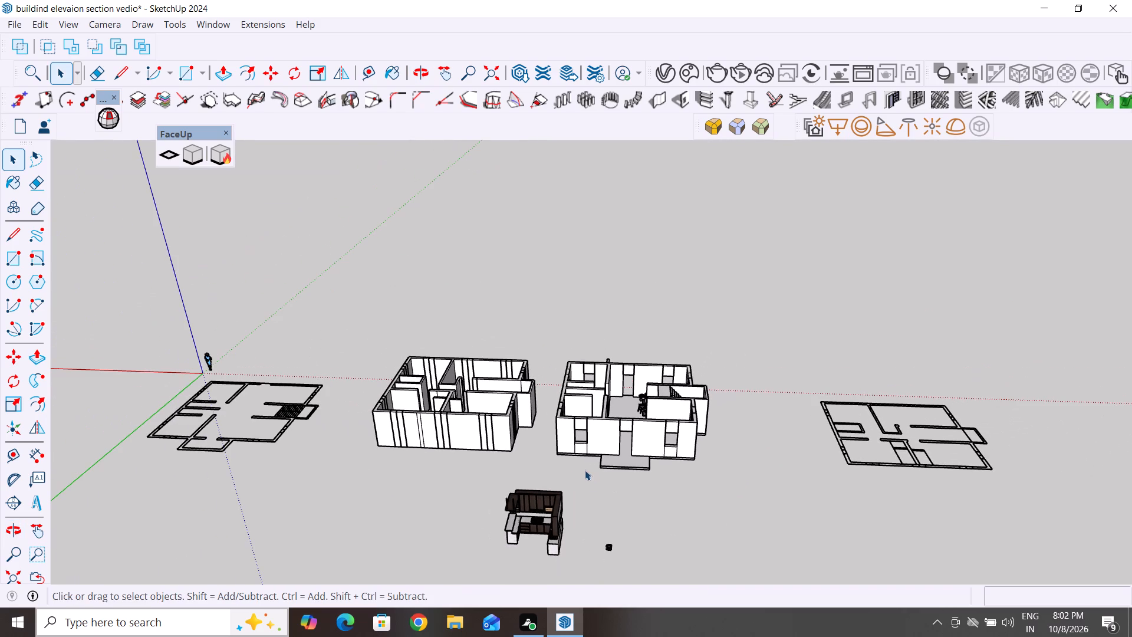
pyautogui.moveTo(572, 472); pyautogui.dragTo(492, 557)
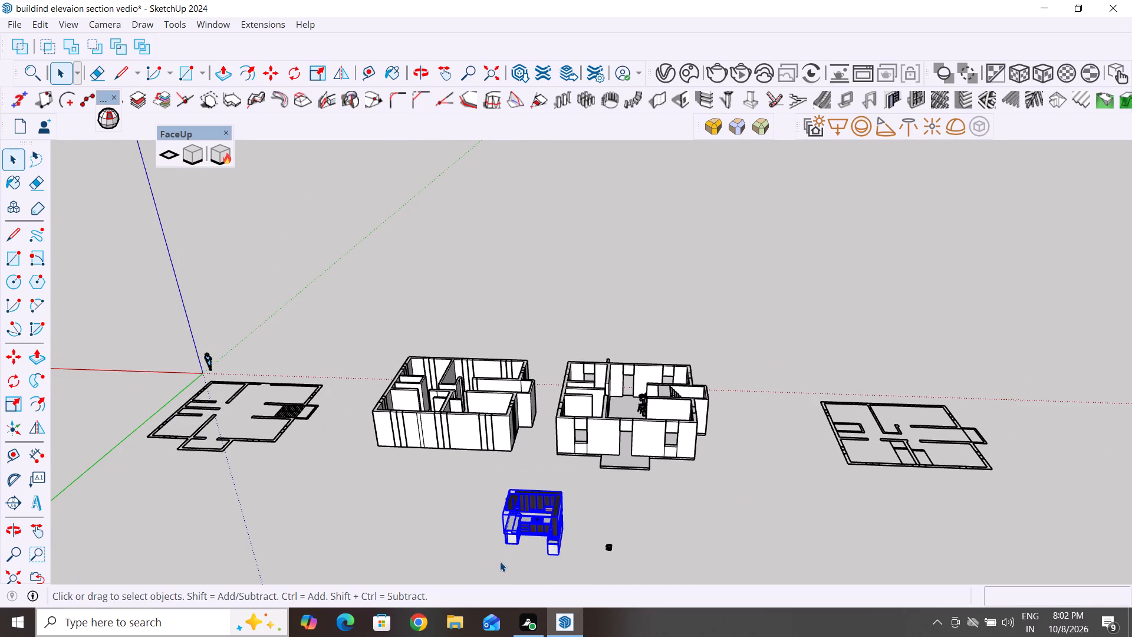
pyautogui.scroll(-3, 763, 495)
pyautogui.moveTo(712, 492); pyautogui.dragTo(1031, 553, button='middle')
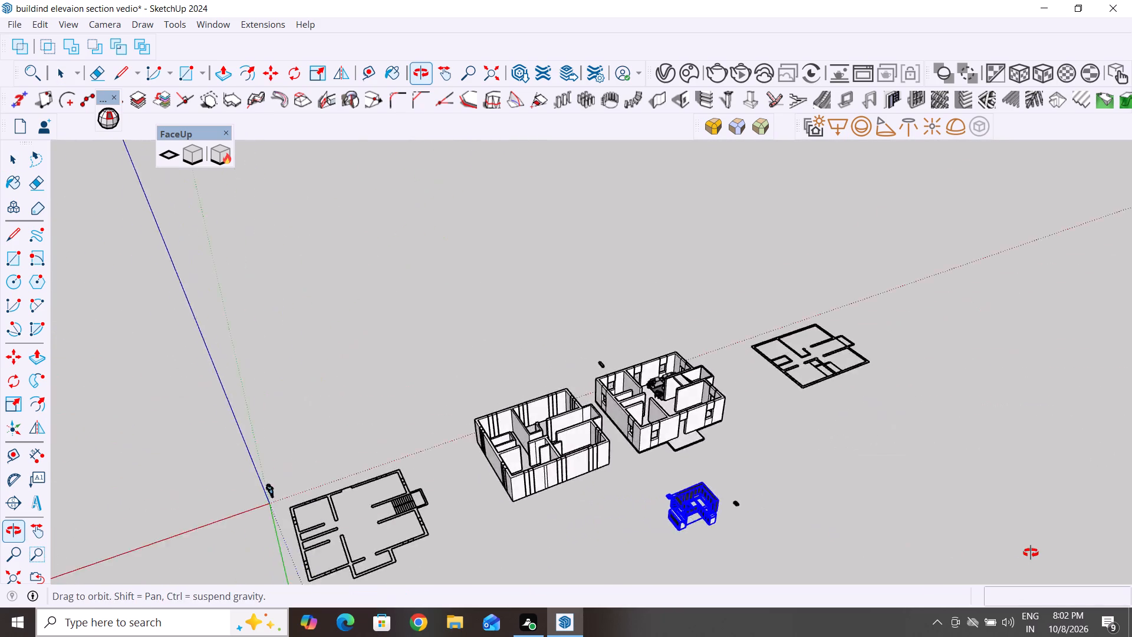
pyautogui.moveTo(1031, 553); pyautogui.dragTo(1034, 554, button='middle')
pyautogui.scroll(8, 641, 381)
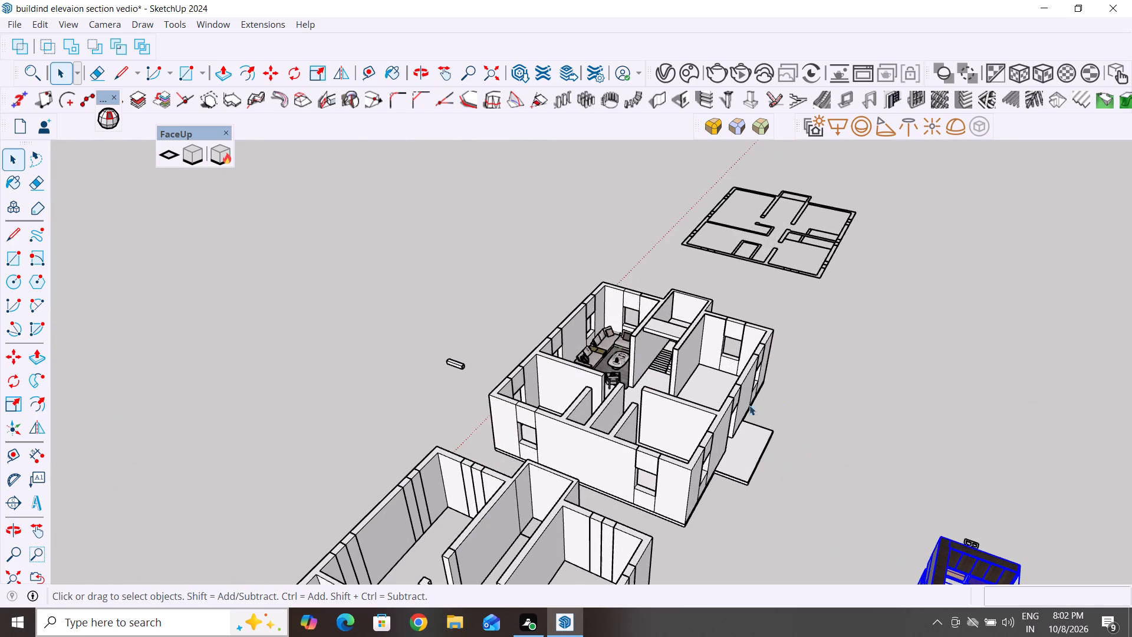
pyautogui.scroll(5, 713, 400)
pyautogui.moveTo(742, 425); pyautogui.dragTo(681, 455, button='middle')
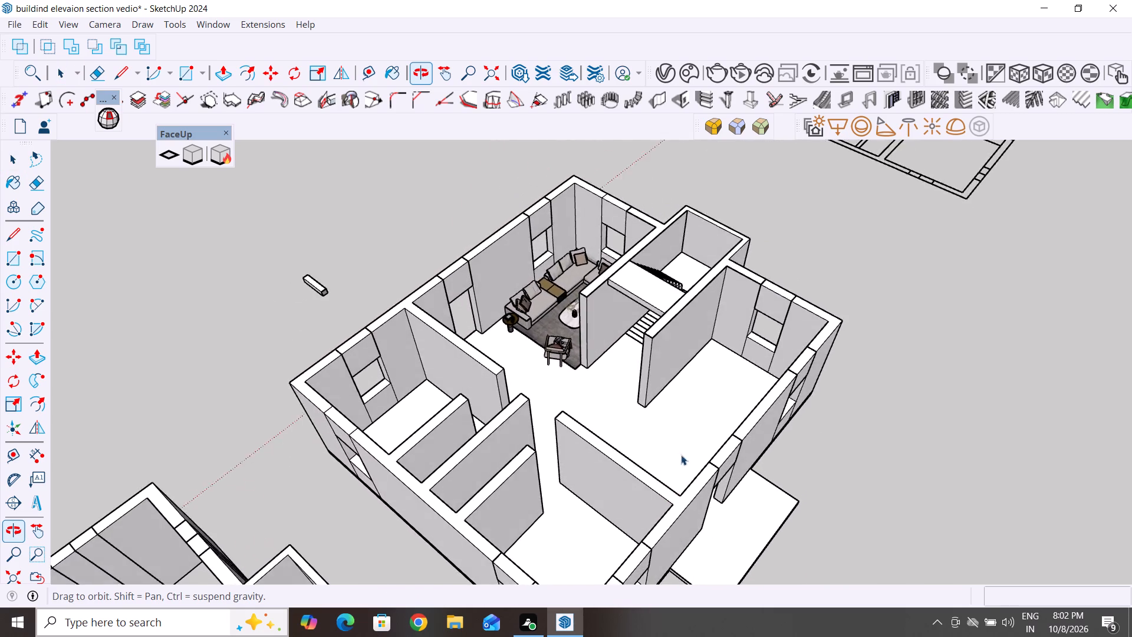
pyautogui.moveTo(681, 455); pyautogui.dragTo(676, 473, button='middle')
pyautogui.scroll(-13, 726, 323)
pyautogui.click(874, 377)
# Delete the small stray object lying beside the kitchen set, on the side away from the other loose piece.
pyautogui.scroll(3, 855, 498)
pyautogui.moveTo(882, 485); pyautogui.dragTo(804, 510, button='middle')
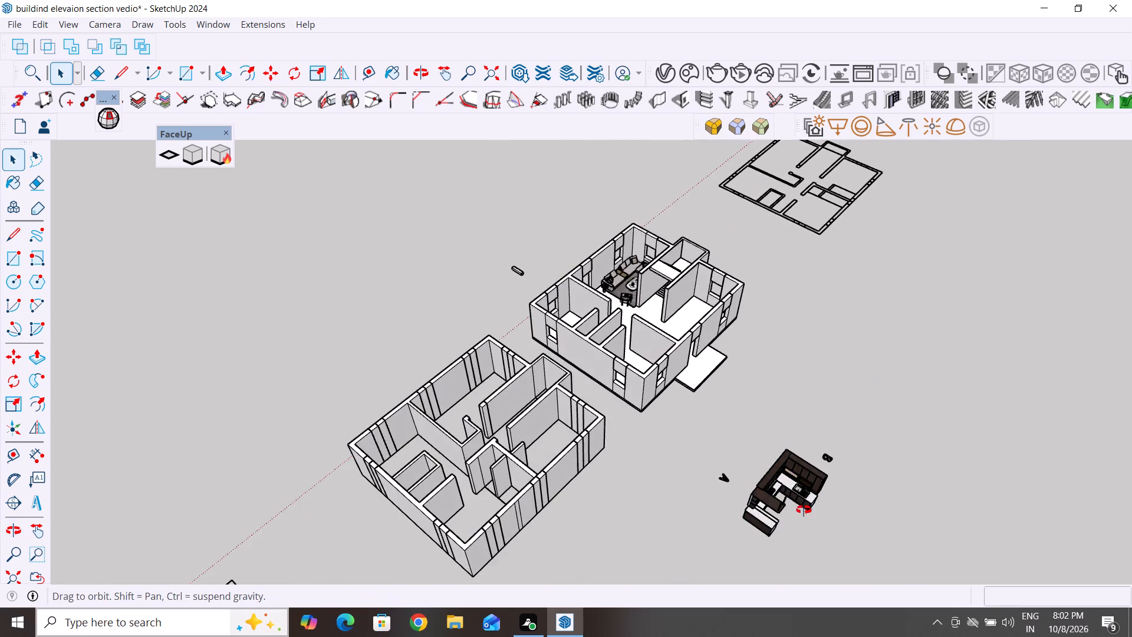
pyautogui.moveTo(804, 510); pyautogui.dragTo(678, 474, button='middle')
pyautogui.scroll(-4, 723, 421)
pyautogui.moveTo(745, 492); pyautogui.dragTo(706, 547)
pyautogui.press('Delete')
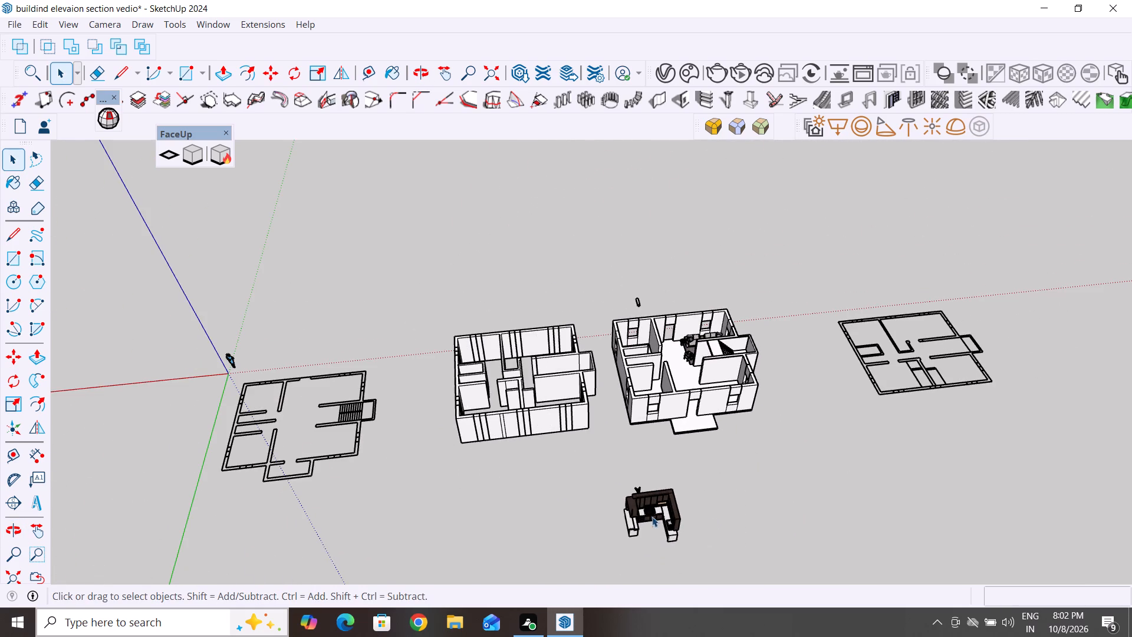
# Delete the remaining small loose piece lying on the ground next to the kitchen set.
pyautogui.scroll(4, 647, 513)
pyautogui.moveTo(618, 555); pyautogui.dragTo(923, 522, button='middle')
pyautogui.scroll(4, 756, 454)
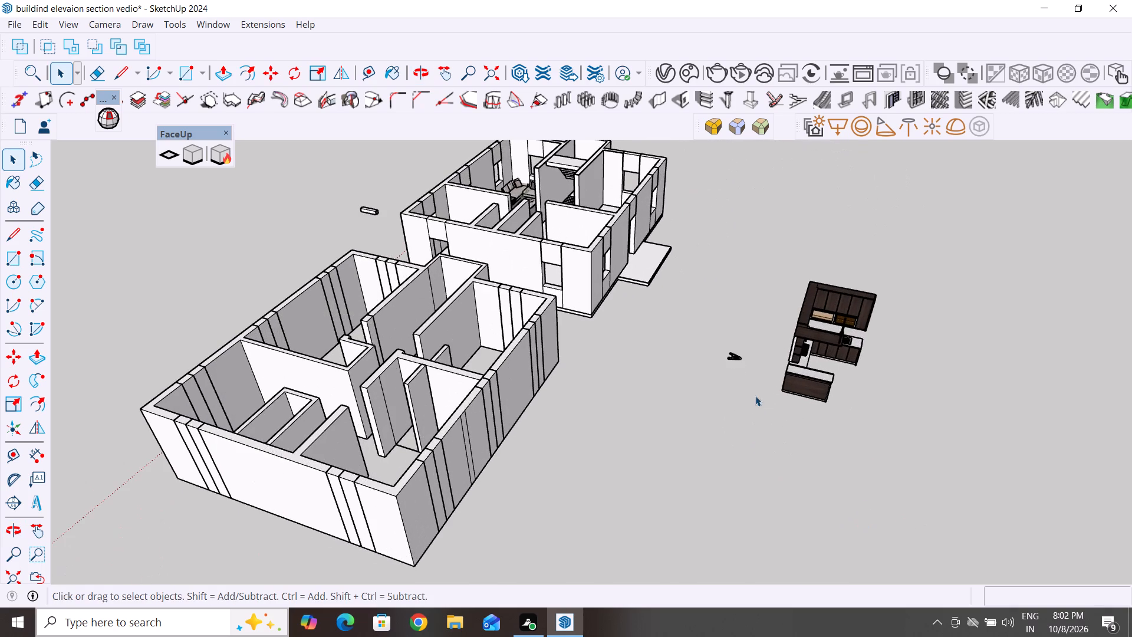
pyautogui.moveTo(752, 326); pyautogui.dragTo(708, 379)
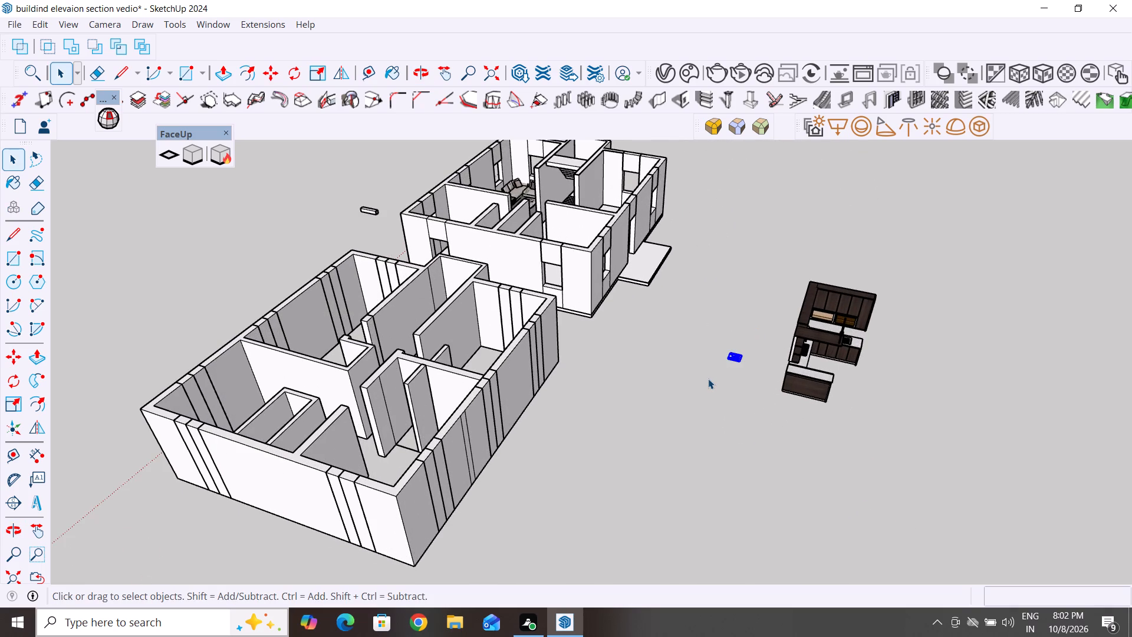
pyautogui.press('Delete')
# Select all remaining kitchen cabinets and counters together and bring up the commands available for them.
pyautogui.moveTo(915, 249); pyautogui.dragTo(795, 426)
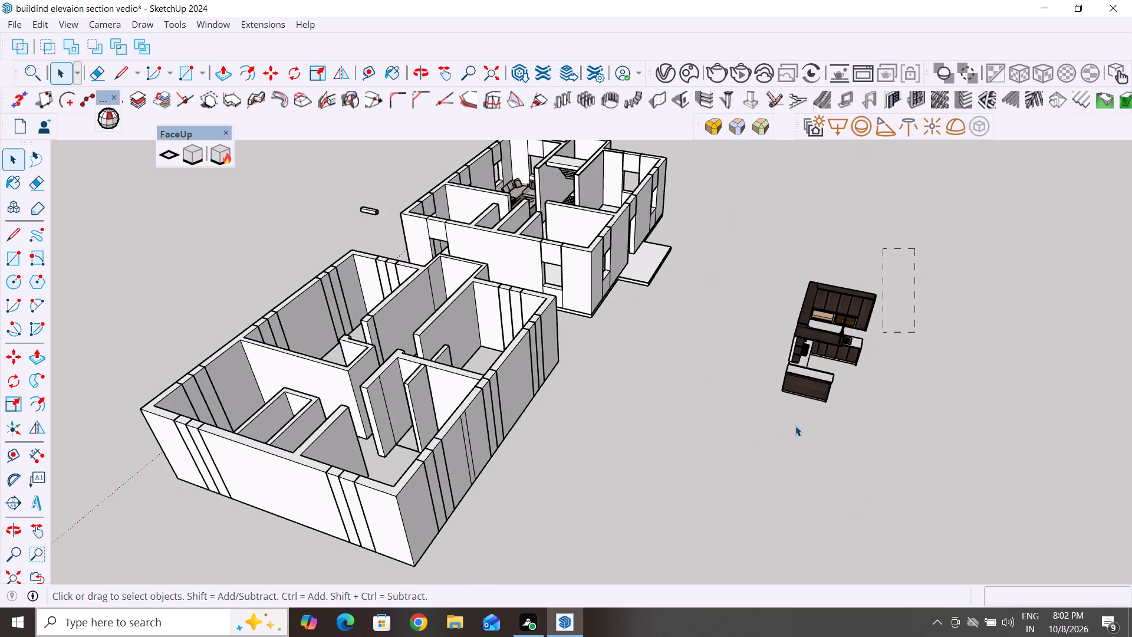
pyautogui.moveTo(795, 426); pyautogui.dragTo(762, 436)
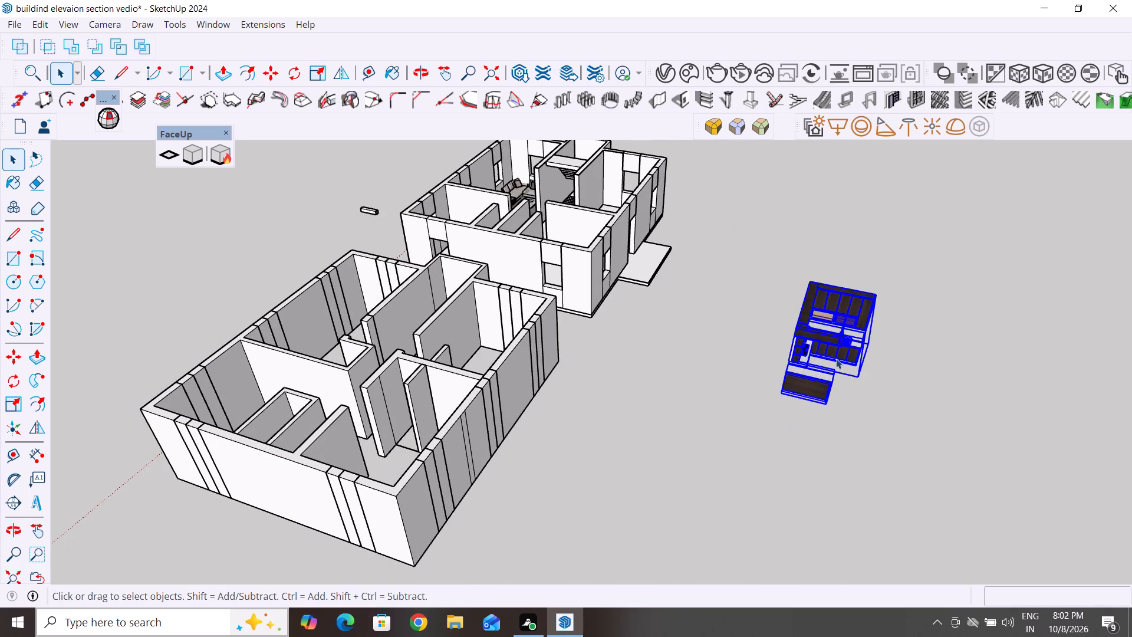
pyautogui.rightClick(840, 350)
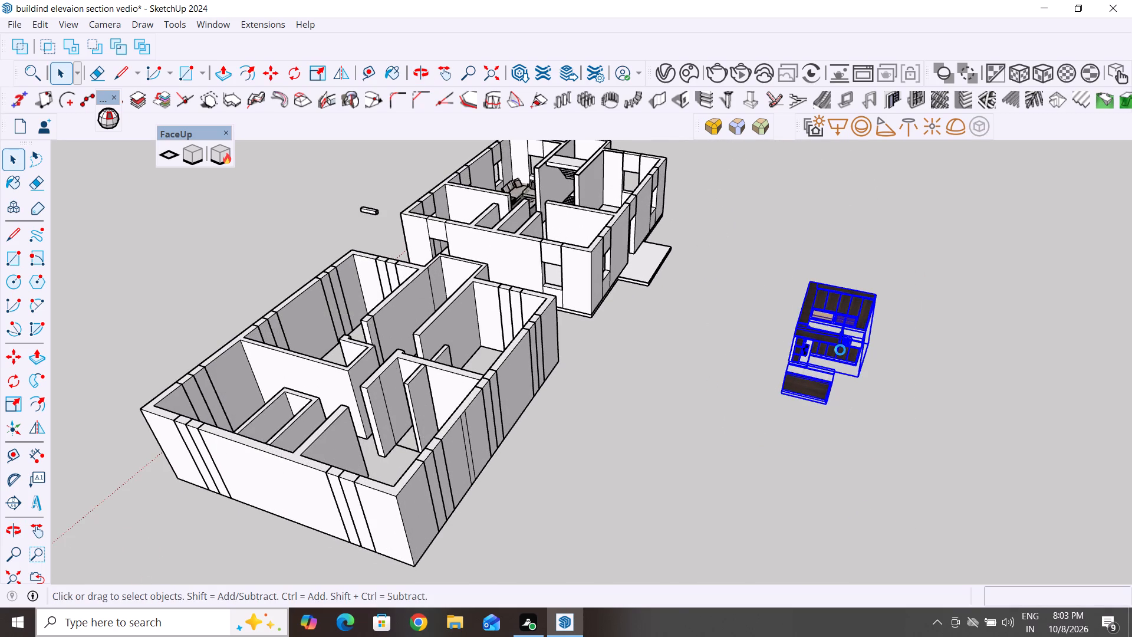
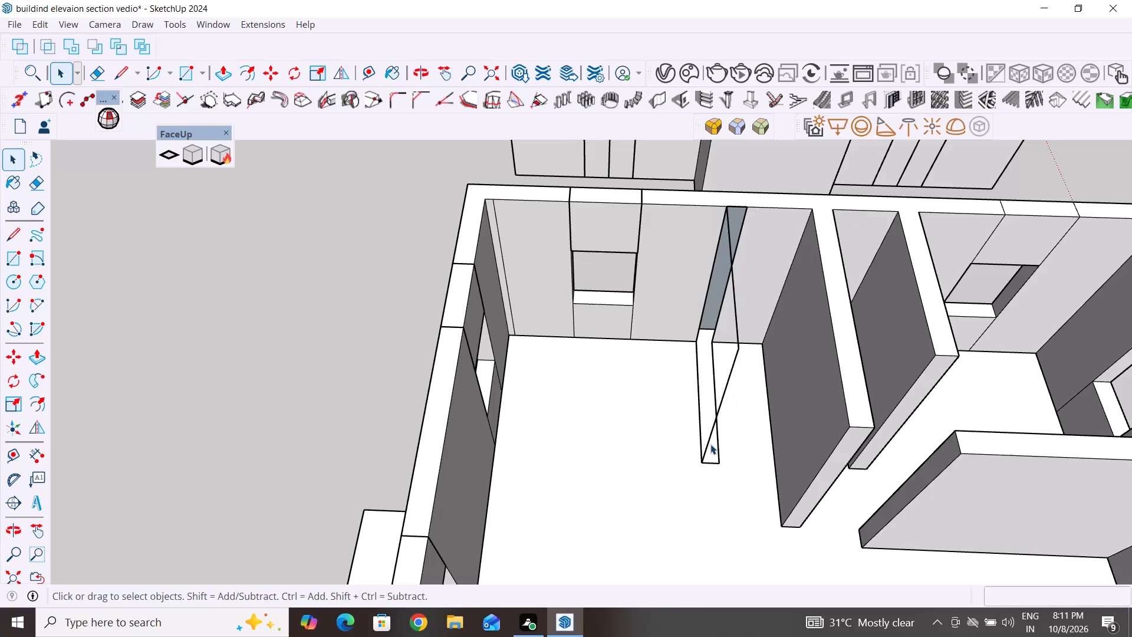
# Delete the leftover face and loose edges of the removed partition beside the window in the ground floor's end wall.
pyautogui.click(709, 439)
pyautogui.press('Delete')
pyautogui.click(717, 434)
pyautogui.press('Delete')
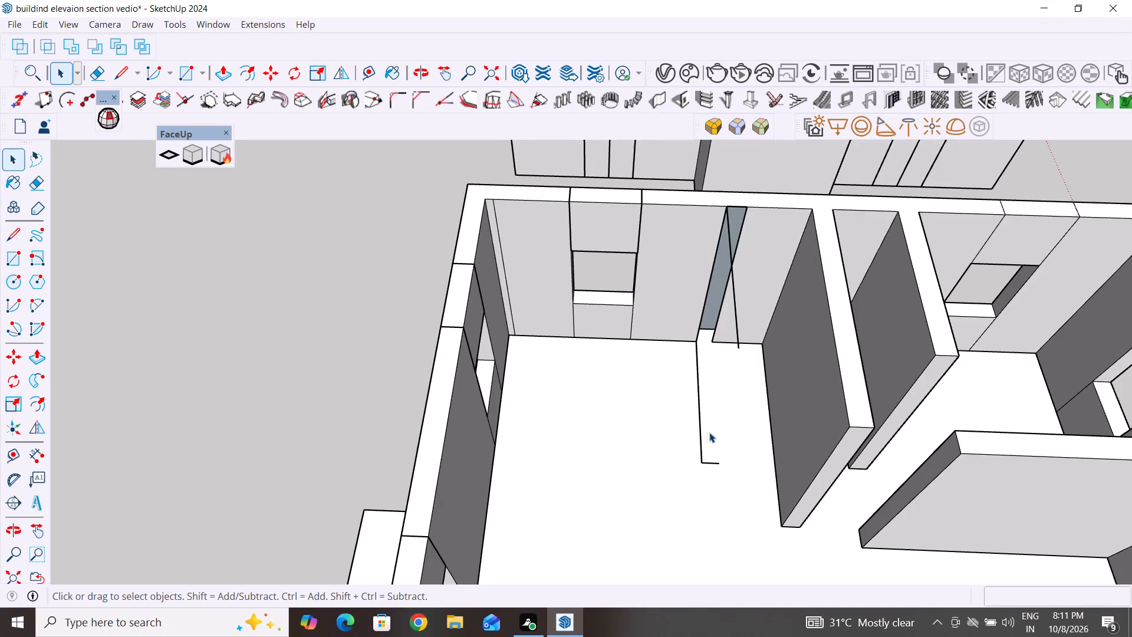
pyautogui.click(700, 432)
pyautogui.press('Delete')
pyautogui.click(710, 462)
pyautogui.press('Delete')
pyautogui.click(737, 346)
pyautogui.press('Delete')
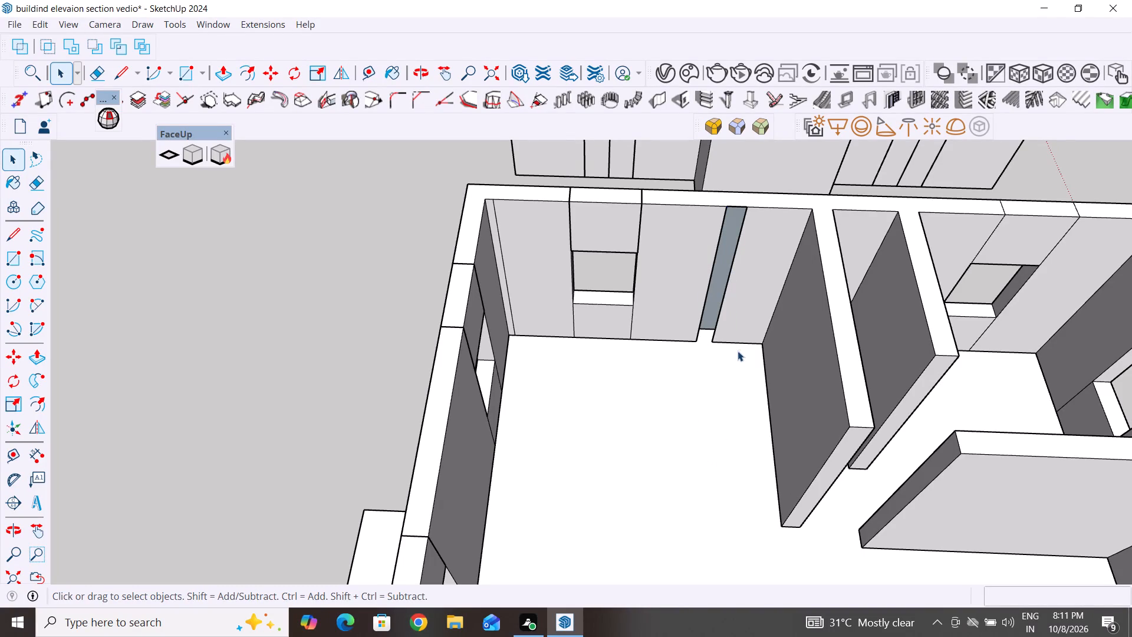
# Close the gap in the end wall with a 10' by 10" rectangle and erase its two vertical seam lines.
pyautogui.scroll(-1, 738, 385)
pyautogui.click(17, 264)
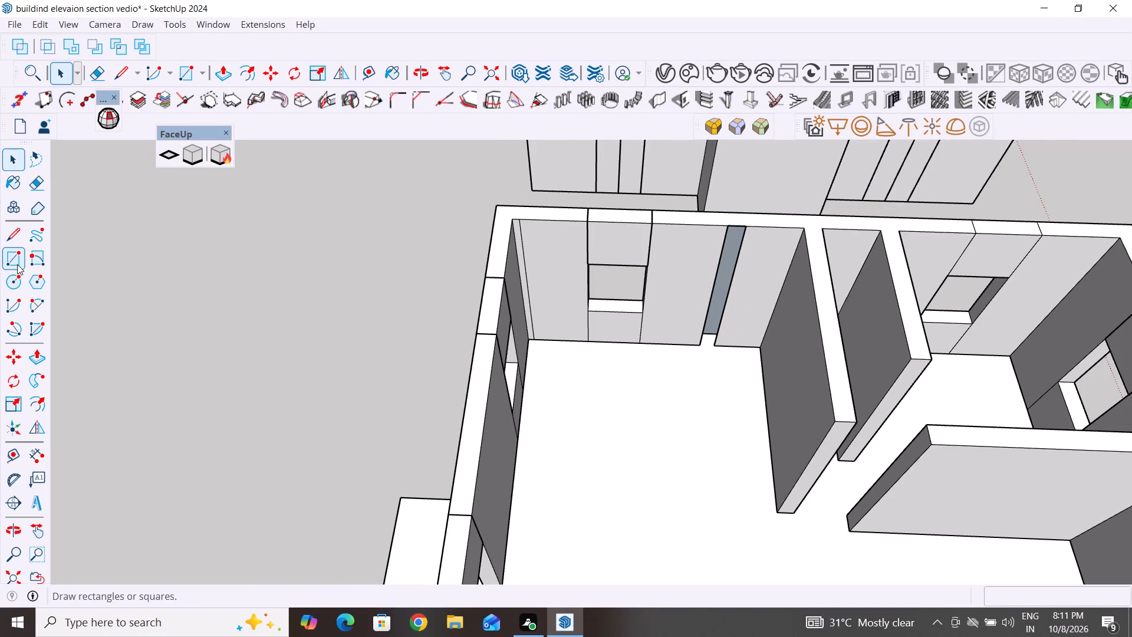
pyautogui.click(702, 347)
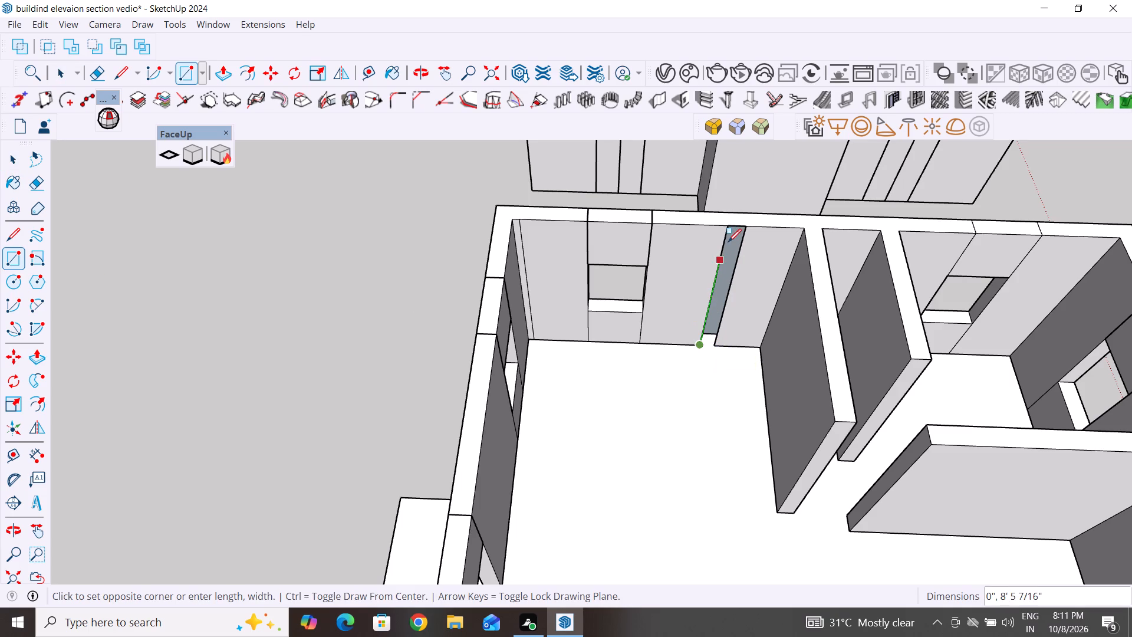
pyautogui.click(749, 228)
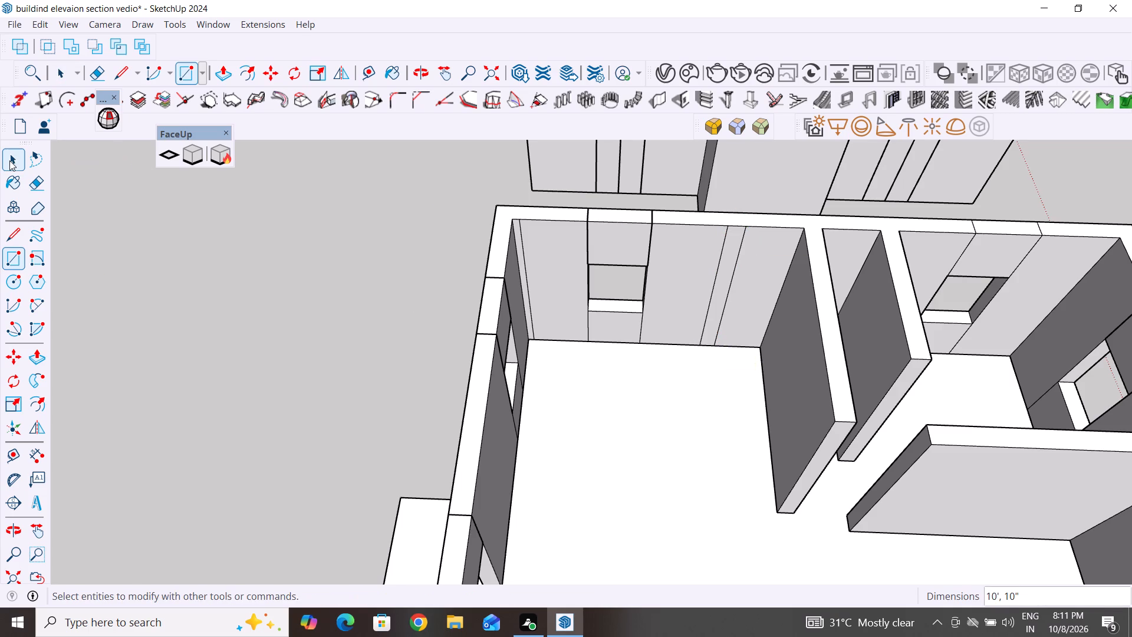
pyautogui.click(9, 160)
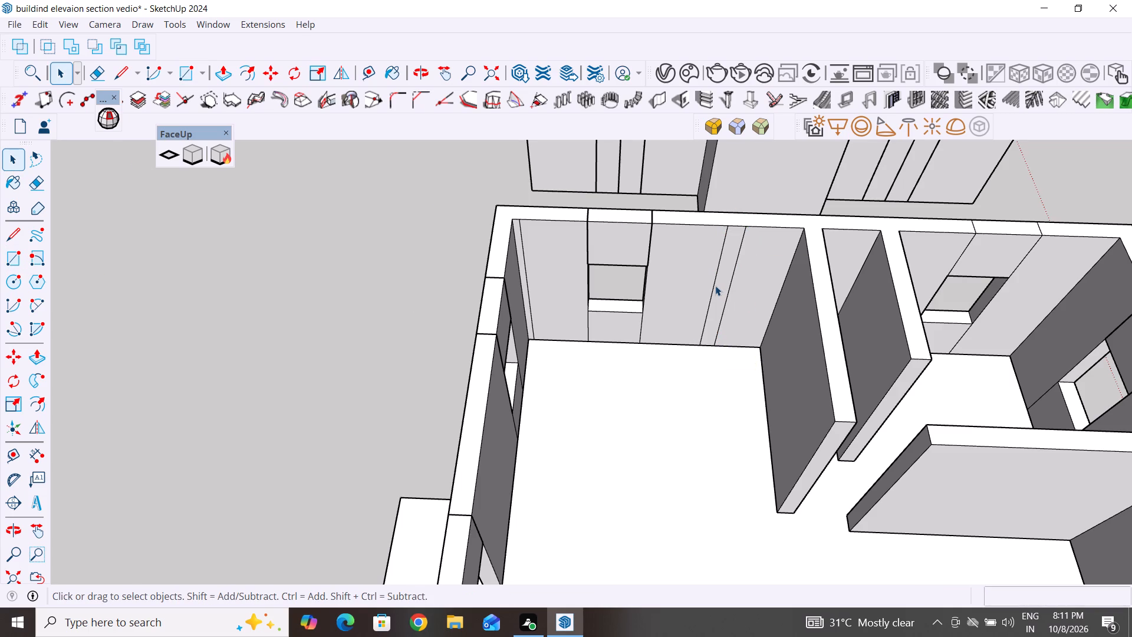
pyautogui.click(715, 285)
pyautogui.press('Delete')
pyautogui.click(730, 288)
pyautogui.press('Delete')
# Delete the side and end faces of the next partition wall attached to the ground floor's end wall.
pyautogui.scroll(-4, 651, 403)
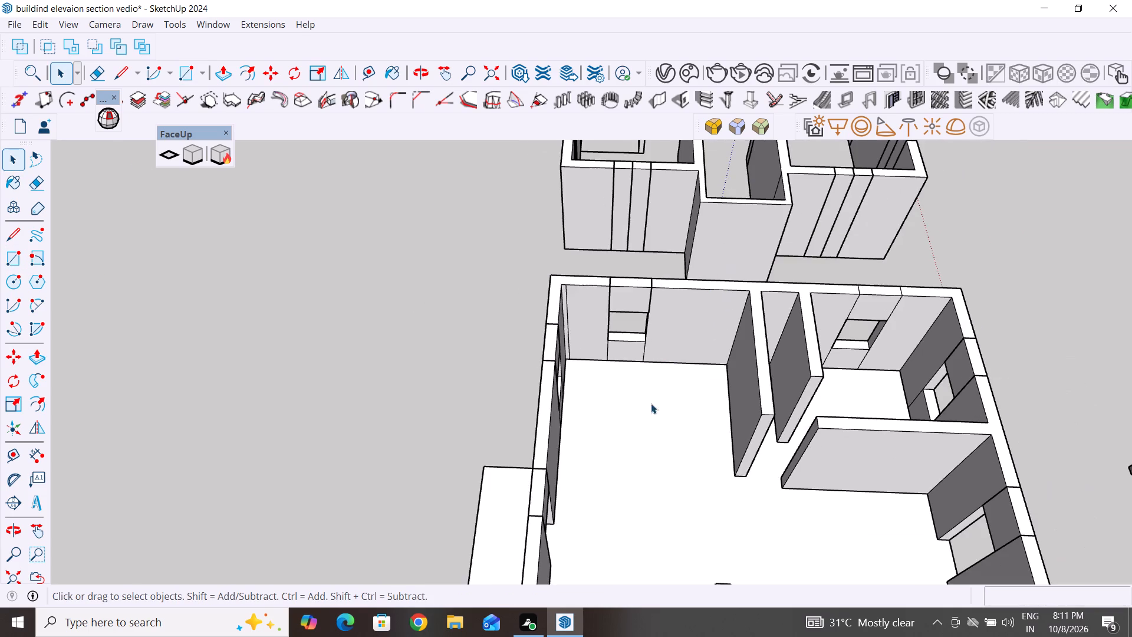
pyautogui.moveTo(699, 409); pyautogui.dragTo(612, 347, button='middle')
pyautogui.scroll(-10, 661, 409)
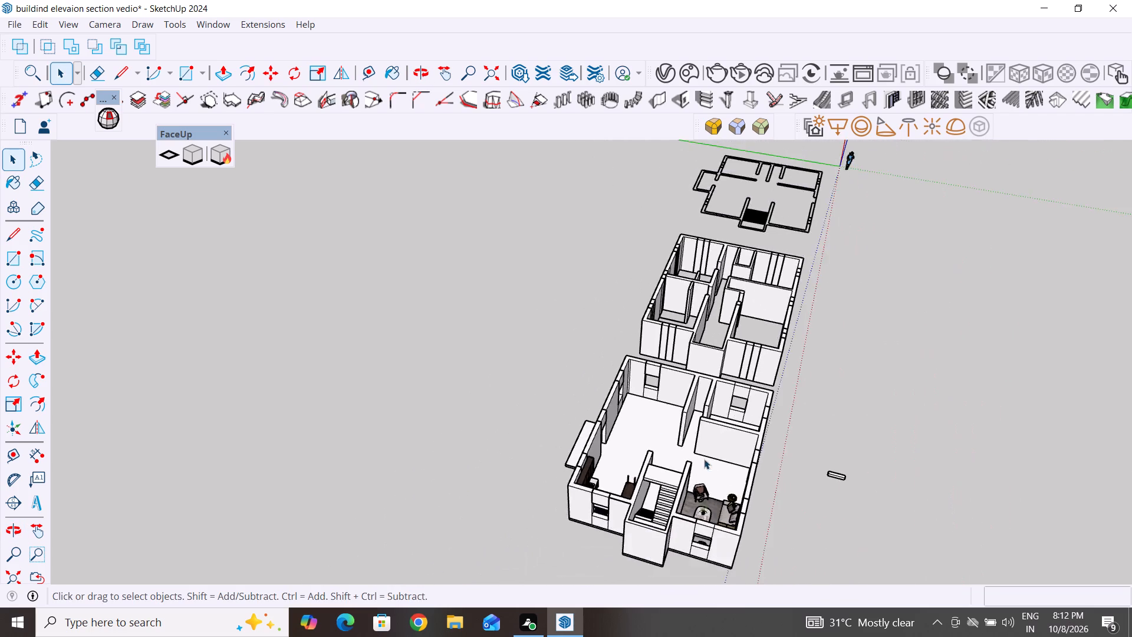
pyautogui.moveTo(707, 461); pyautogui.dragTo(969, 484, button='middle')
pyautogui.scroll(8, 688, 352)
pyautogui.click(680, 344)
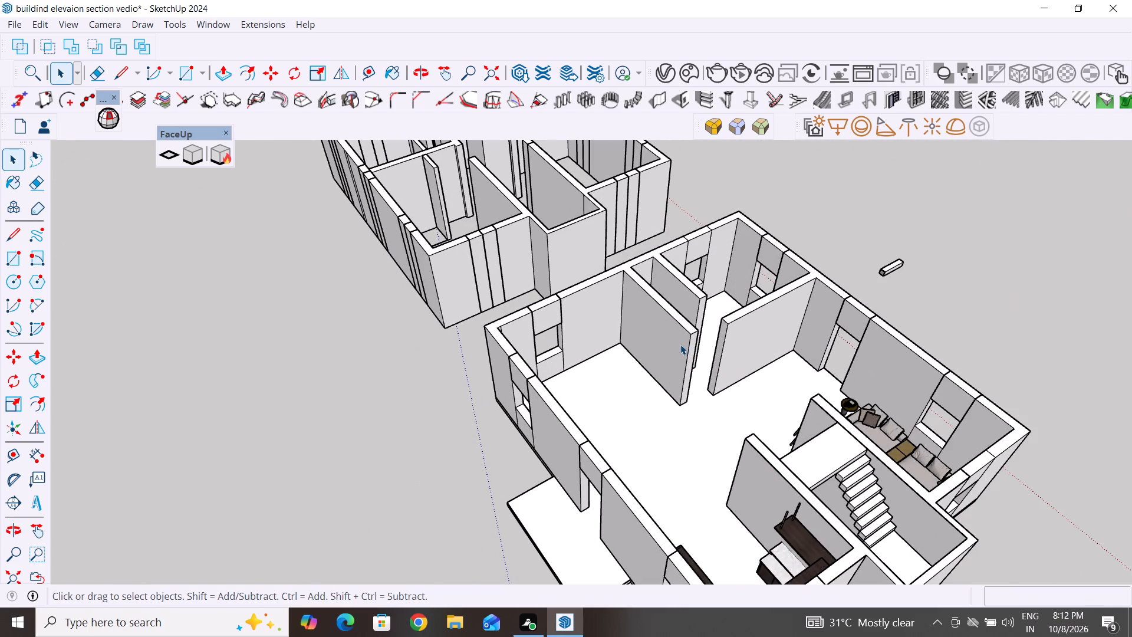
pyautogui.press('Delete')
pyautogui.click(683, 341)
pyautogui.press('Delete')
pyautogui.click(693, 344)
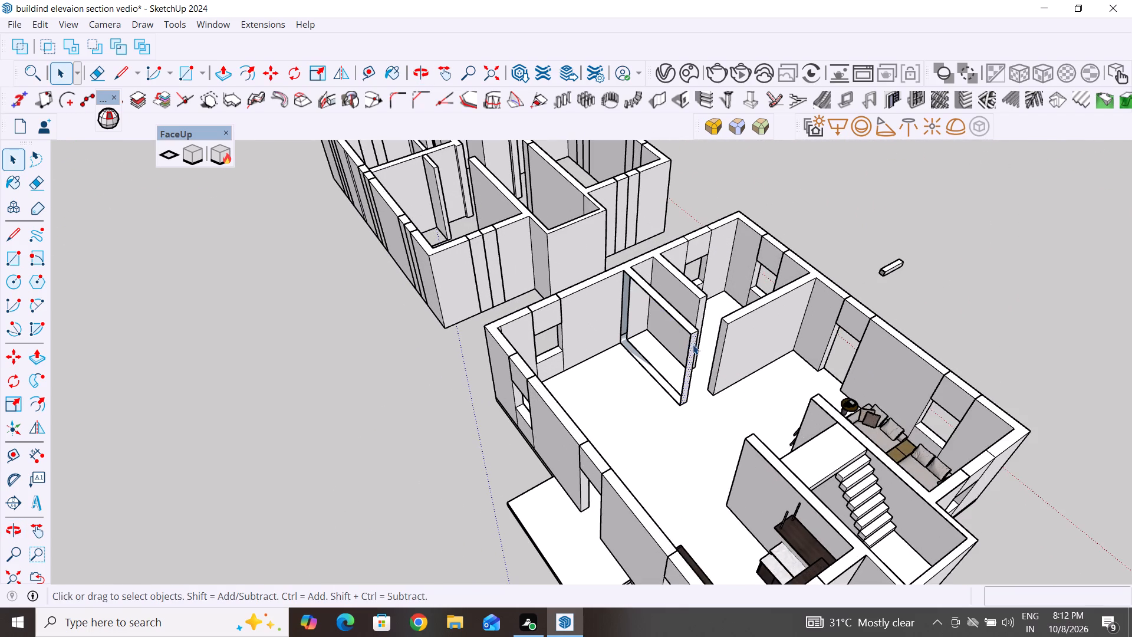
pyautogui.press('Delete')
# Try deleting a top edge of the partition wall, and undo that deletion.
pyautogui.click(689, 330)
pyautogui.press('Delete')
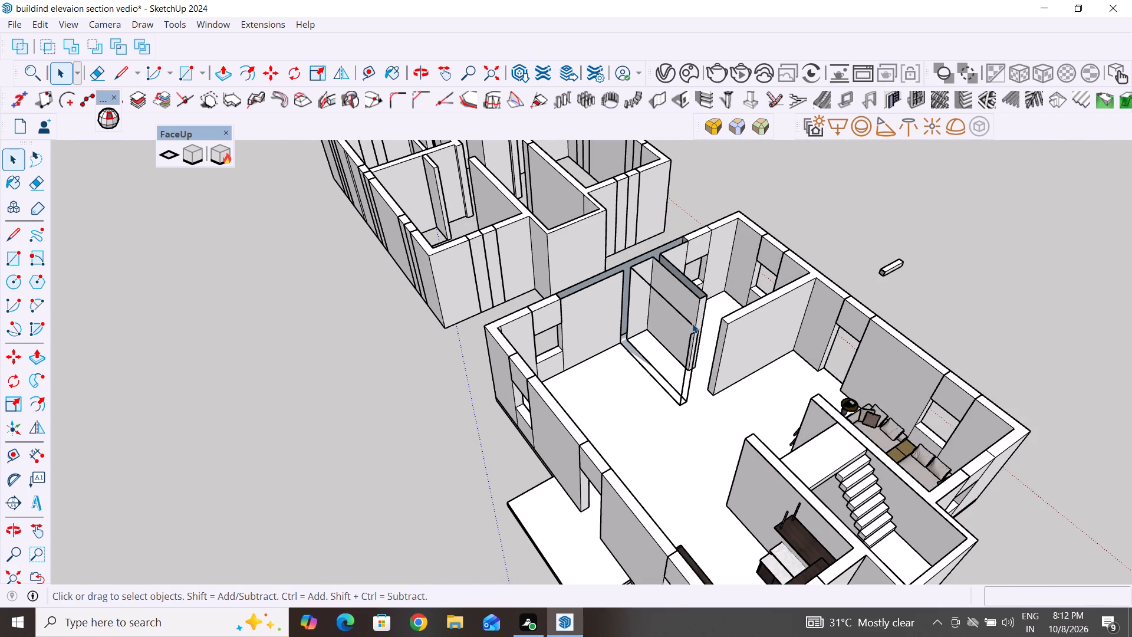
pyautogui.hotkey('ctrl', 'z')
# Draw a 10" line across the partition's top where it meets the end wall, separating the two top faces.
pyautogui.scroll(2, 678, 235)
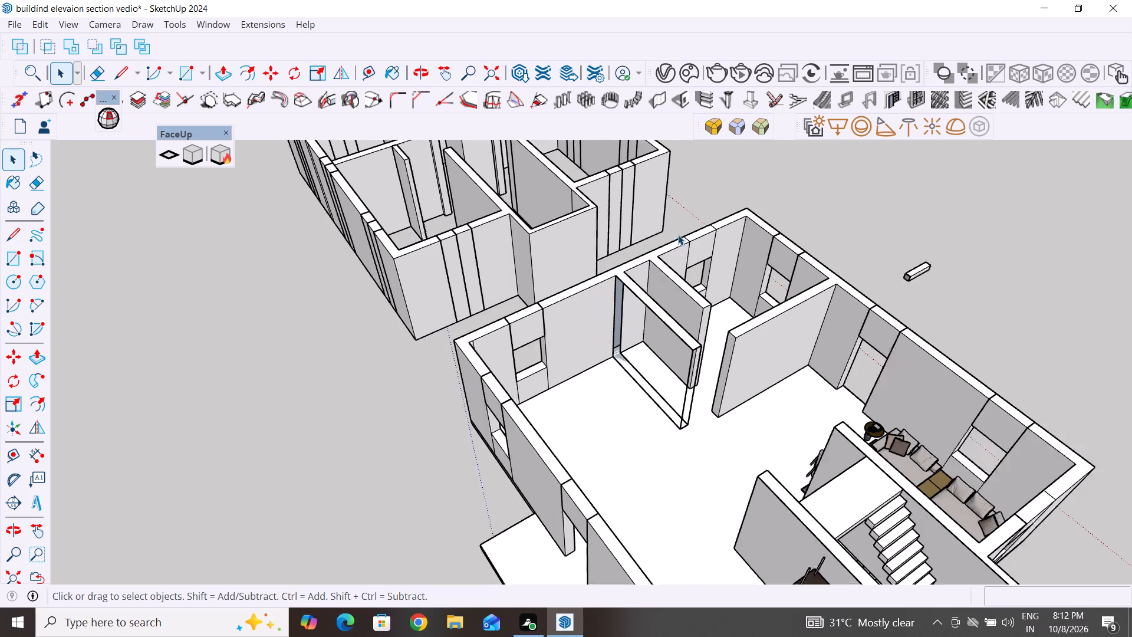
pyautogui.scroll(4, 678, 235)
pyautogui.moveTo(702, 284); pyautogui.dragTo(680, 344, button='middle')
pyautogui.scroll(-5, 628, 216)
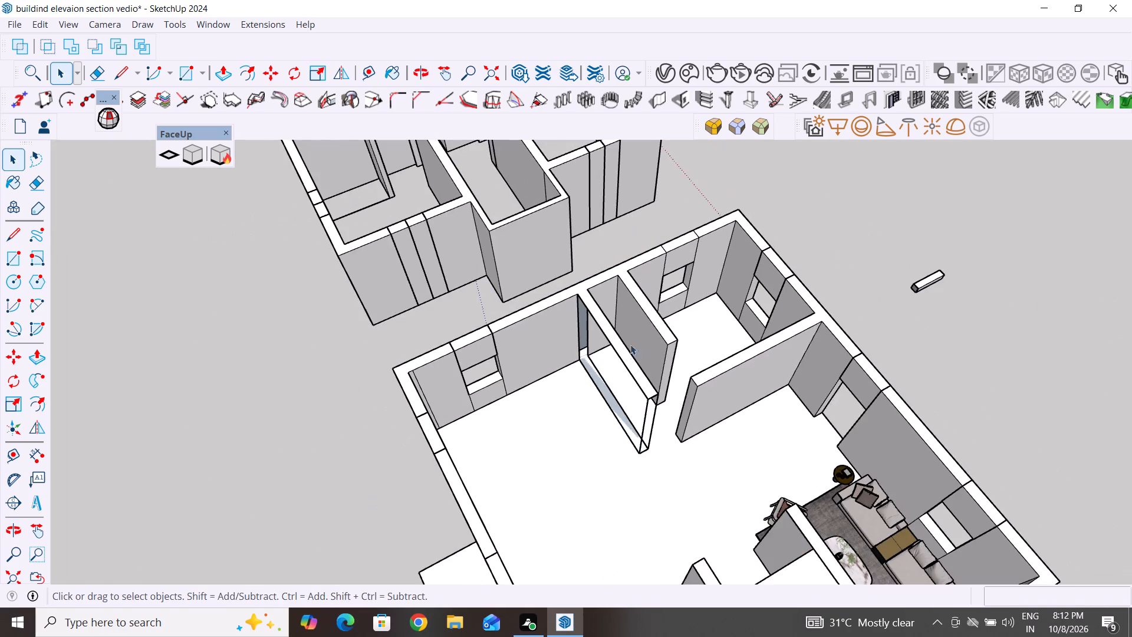
pyautogui.moveTo(630, 349); pyautogui.dragTo(623, 380, button='middle')
pyautogui.click(6, 237)
pyautogui.scroll(1, 534, 318)
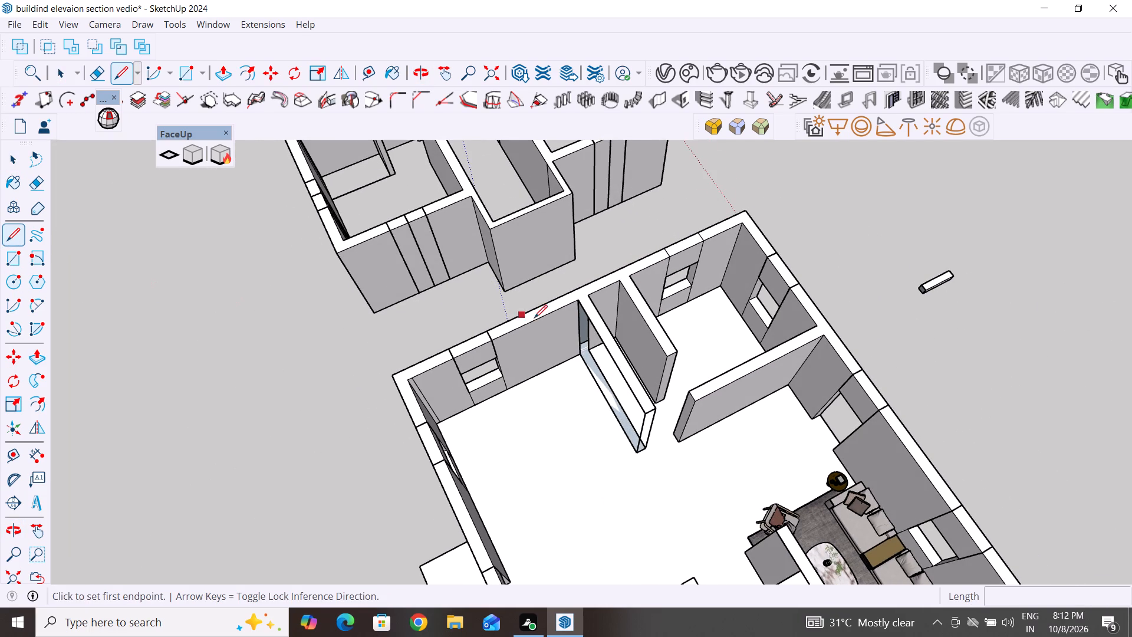
pyautogui.scroll(4, 534, 318)
pyautogui.click(611, 290)
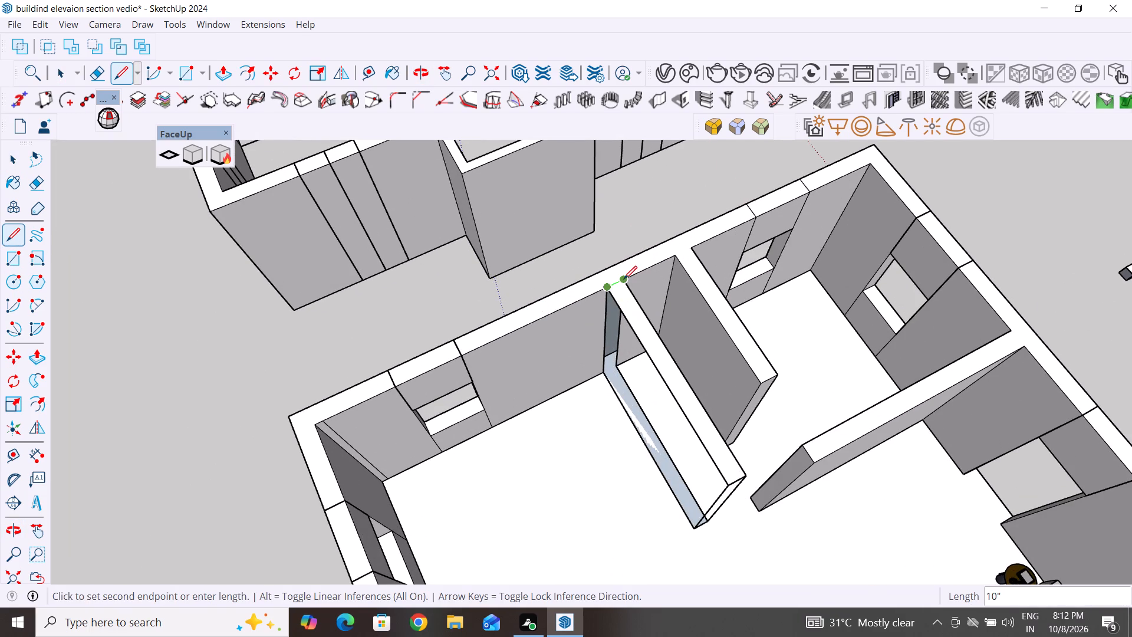
pyautogui.click(624, 279)
pyautogui.press('space')
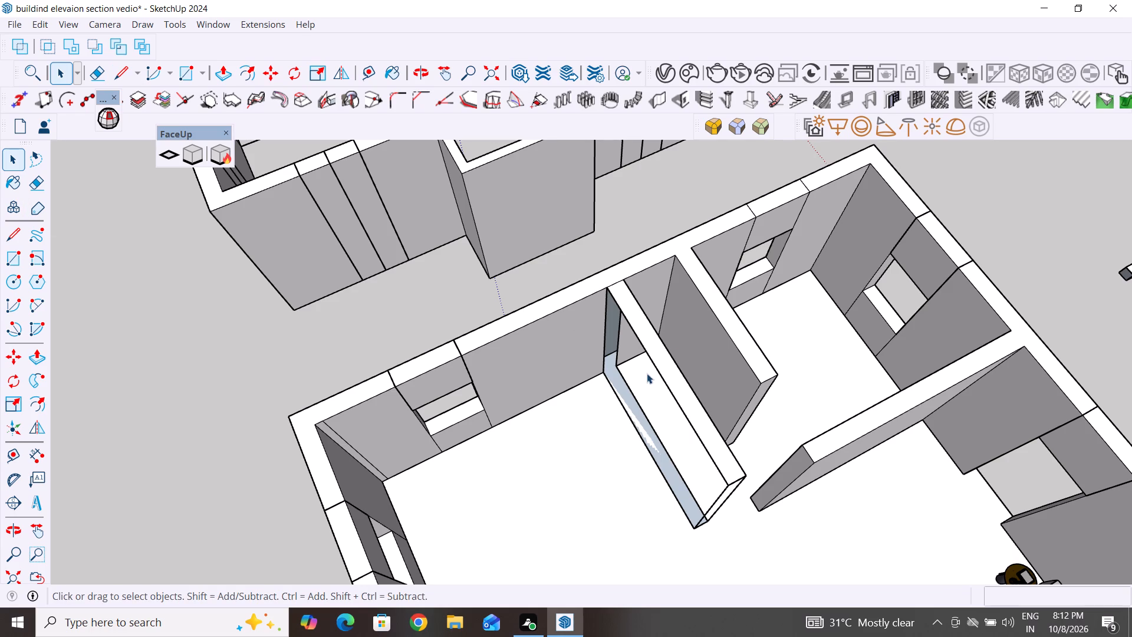
# Delete the partition's remaining side face, its long top edges and the long edges of its base strip.
pyautogui.click(660, 353)
pyautogui.press('Delete')
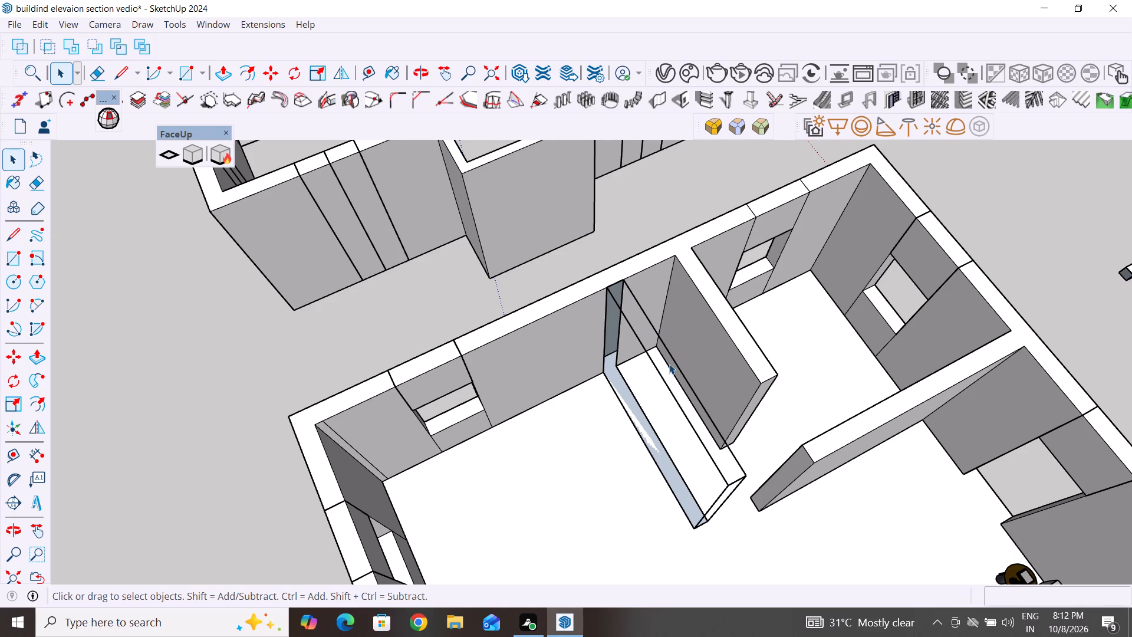
pyautogui.click(685, 377)
pyautogui.press('Delete')
pyautogui.click(673, 400)
pyautogui.press('Delete')
pyautogui.click(654, 461)
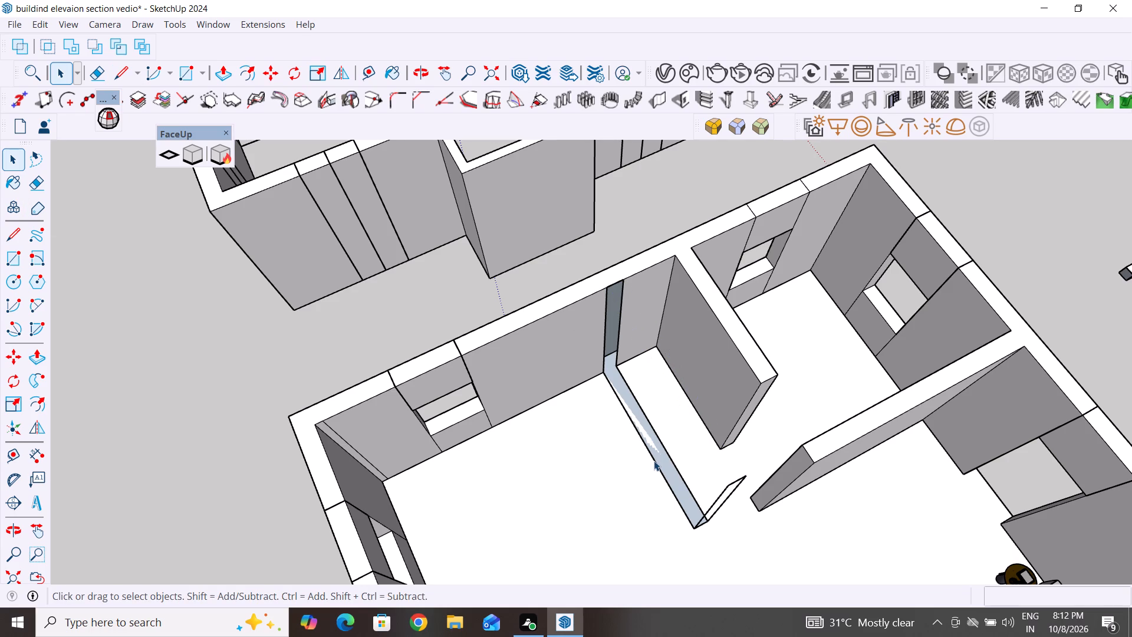
pyautogui.press('Delete')
pyautogui.click(666, 452)
pyautogui.press('Delete')
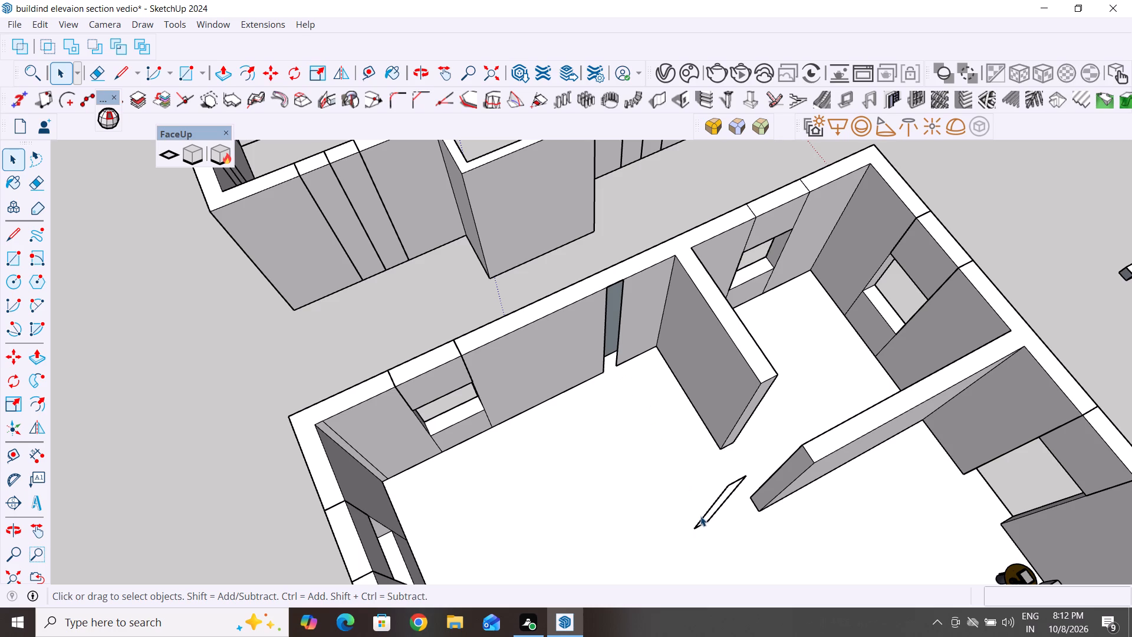
# Delete the four leftover edges at the free end of the removed partition.
pyautogui.click(703, 517)
pyautogui.press('Delete')
pyautogui.click(720, 505)
pyautogui.press('Delete')
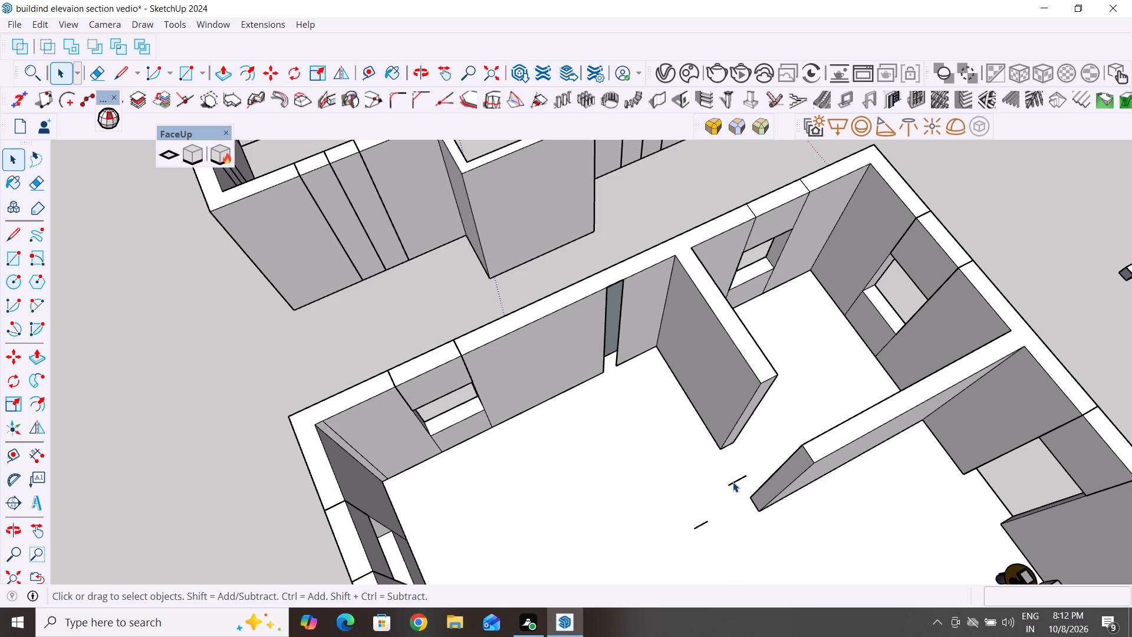
pyautogui.click(733, 482)
pyautogui.press('Delete')
pyautogui.click(707, 521)
pyautogui.press('Delete')
# Fill the gap left in the end wall with a 10" by 10' rectangle and erase its vertical seam lines.
pyautogui.click(13, 260)
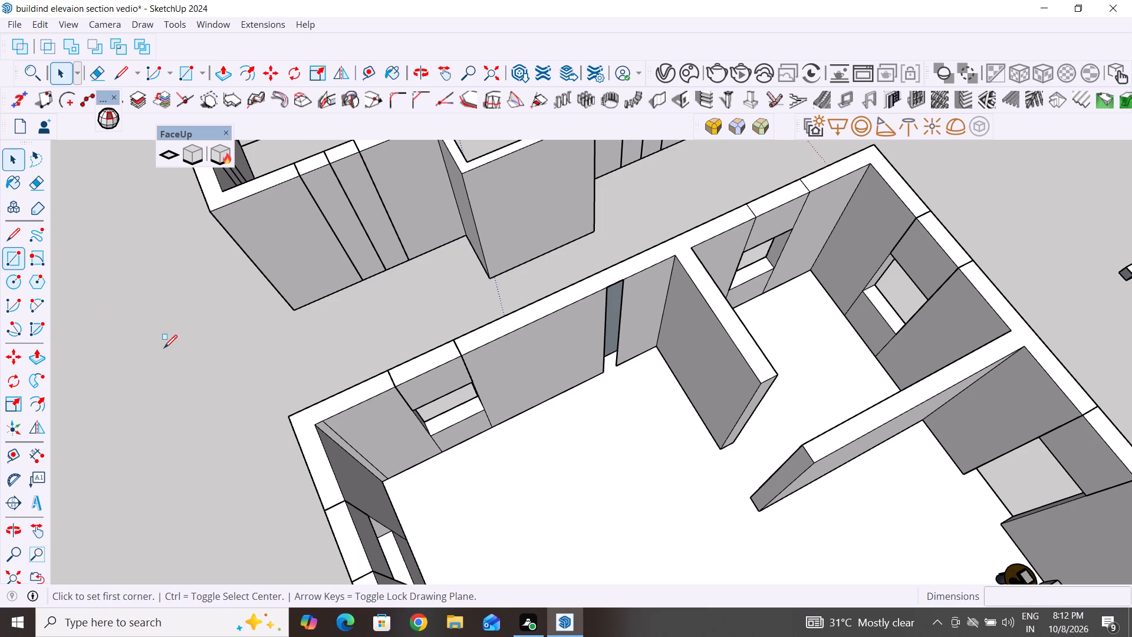
pyautogui.click(601, 376)
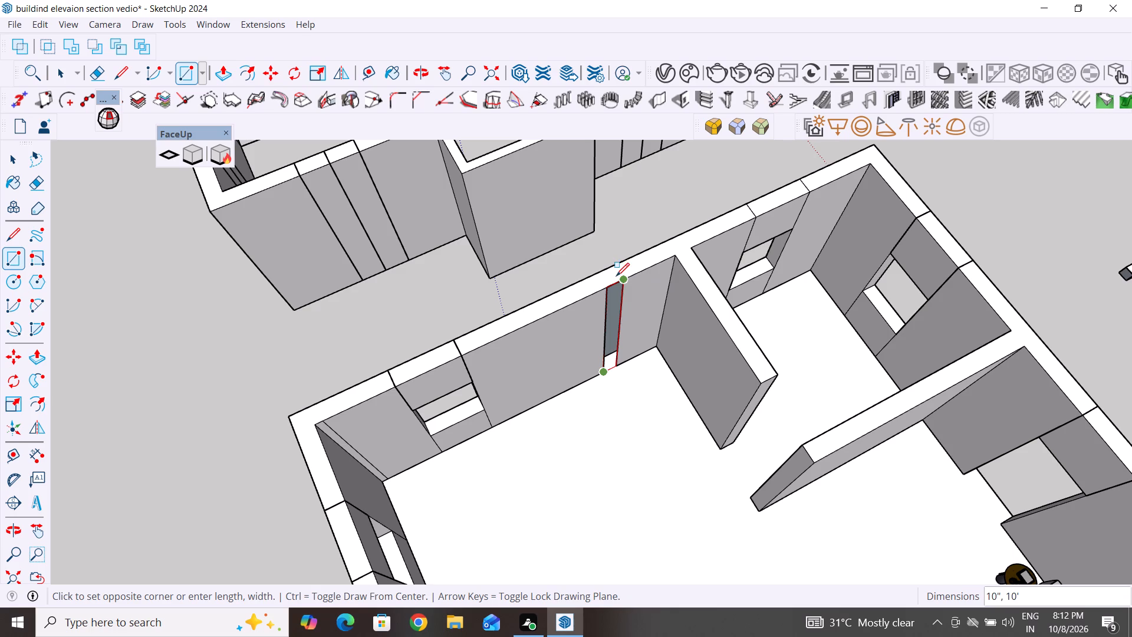
pyautogui.click(624, 282)
pyautogui.click(12, 163)
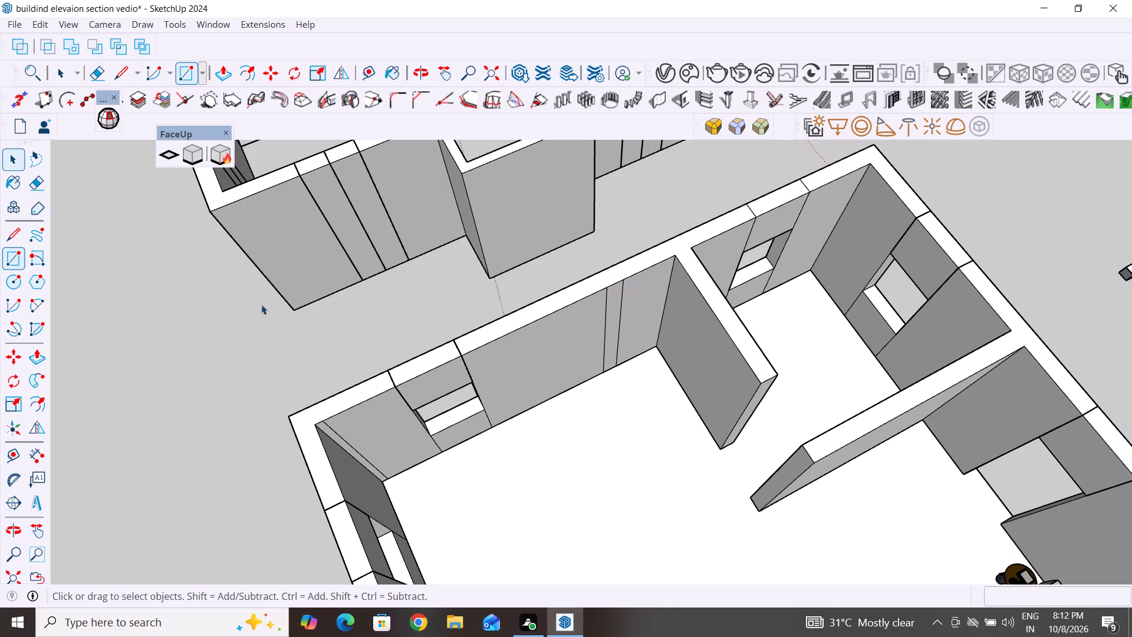
pyautogui.click(604, 352)
pyautogui.press('Delete')
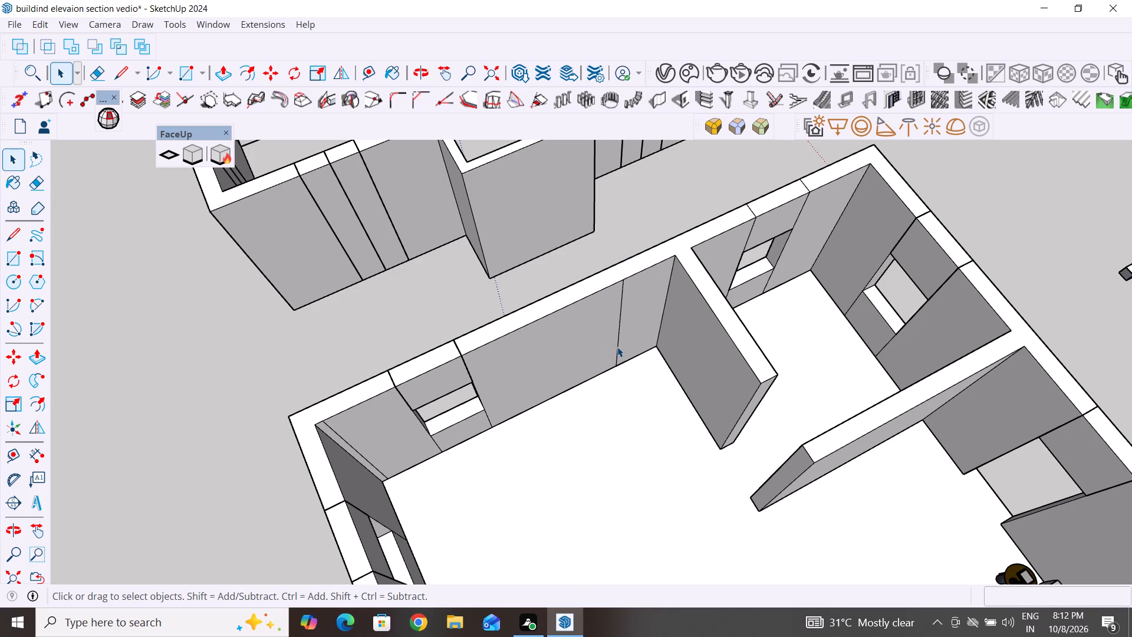
pyautogui.click(617, 347)
pyautogui.press('Delete')
# Examine the opened-up ground-floor layout and its remaining walls from several angles.
pyautogui.scroll(-4, 606, 432)
pyautogui.moveTo(643, 463); pyautogui.dragTo(512, 356, button='middle')
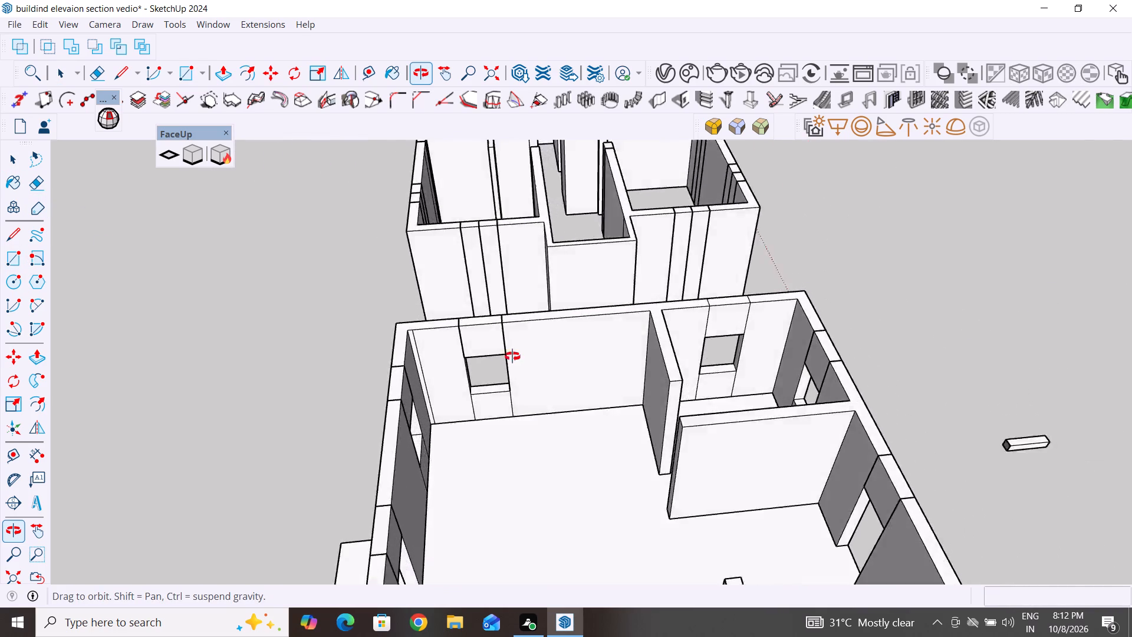
pyautogui.moveTo(512, 356); pyautogui.dragTo(266, 482, button='middle')
pyautogui.scroll(-5, 582, 347)
pyautogui.moveTo(644, 471); pyautogui.dragTo(446, 370, button='middle')
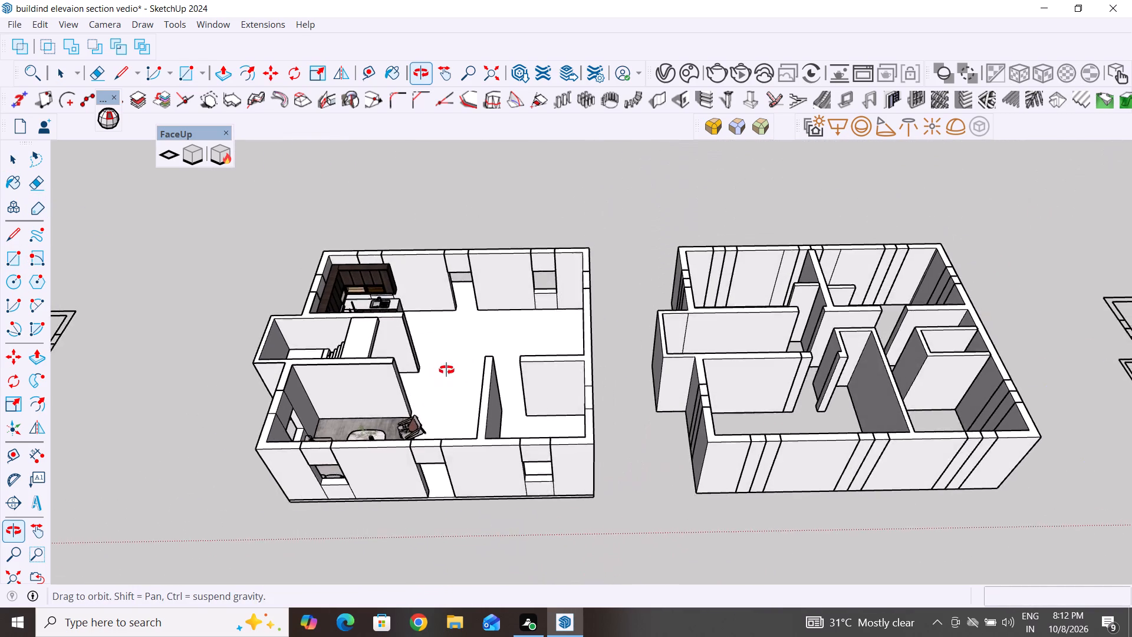
pyautogui.moveTo(446, 370); pyautogui.dragTo(454, 377, button='middle')
pyautogui.scroll(-4, 475, 430)
pyautogui.scroll(-2, 300, 291)
pyautogui.moveTo(426, 352); pyautogui.dragTo(464, 327, button='middle')
pyautogui.scroll(8, 445, 331)
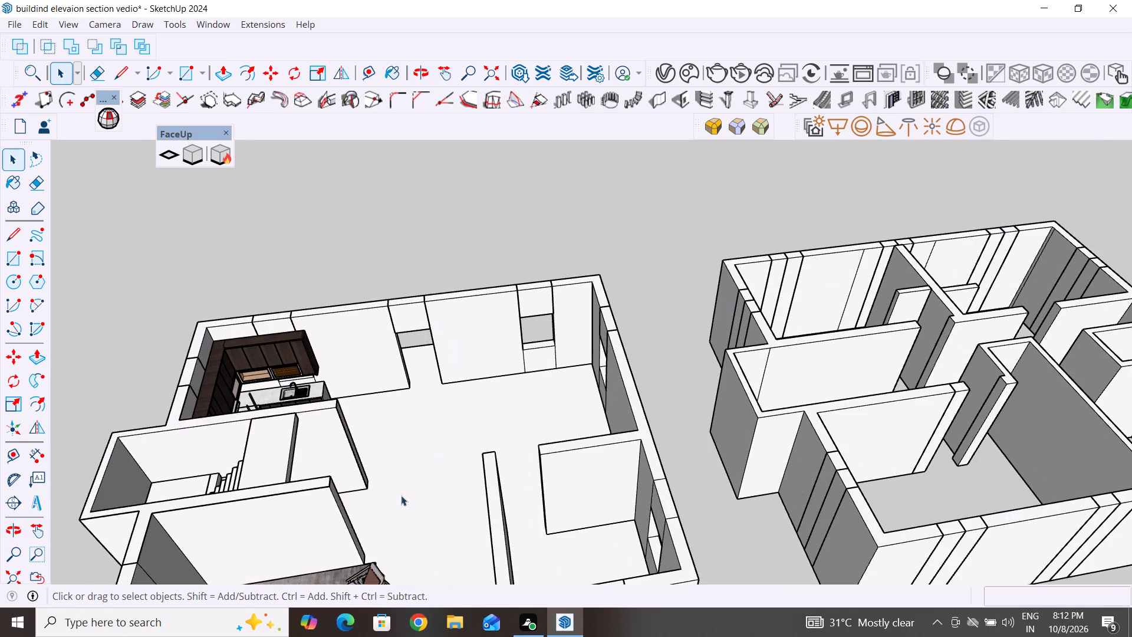
pyautogui.scroll(-3, 465, 382)
pyautogui.moveTo(449, 441); pyautogui.dragTo(341, 465, button='middle')
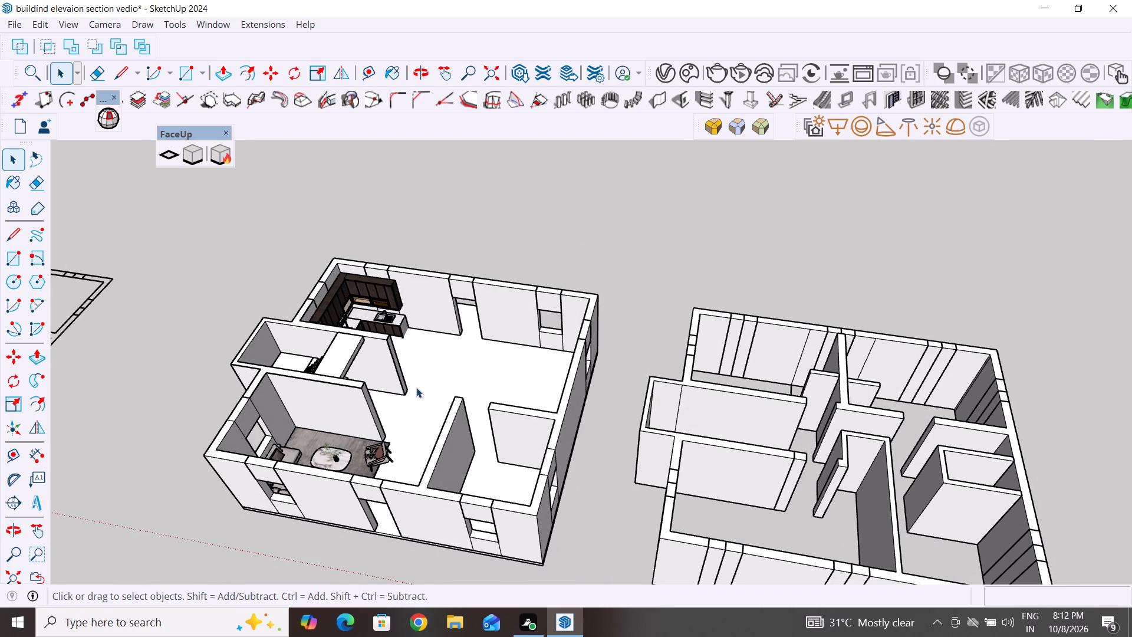
pyautogui.scroll(2, 472, 349)
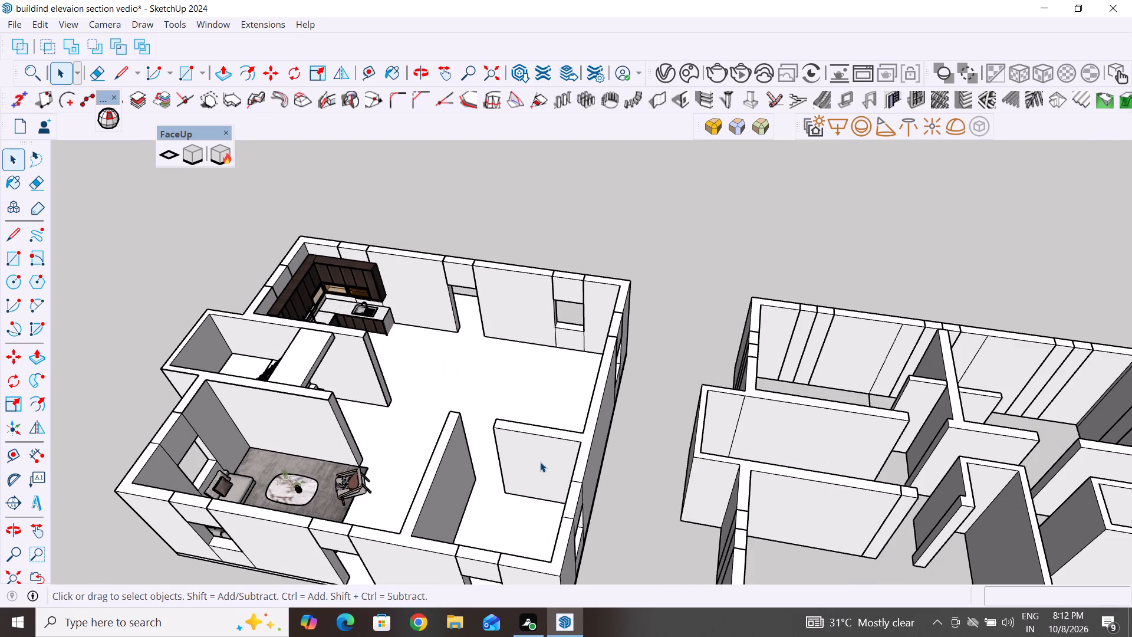
pyautogui.moveTo(588, 383); pyautogui.dragTo(653, 409, button='middle')
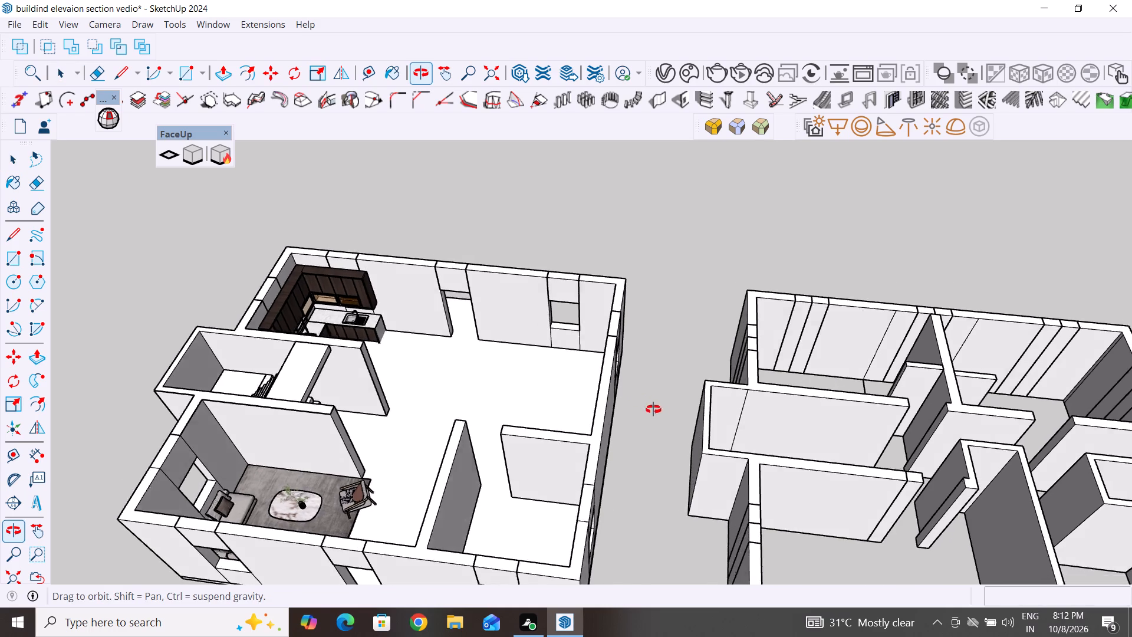
pyautogui.moveTo(653, 409); pyautogui.dragTo(661, 435, button='middle')
pyautogui.scroll(3, 539, 314)
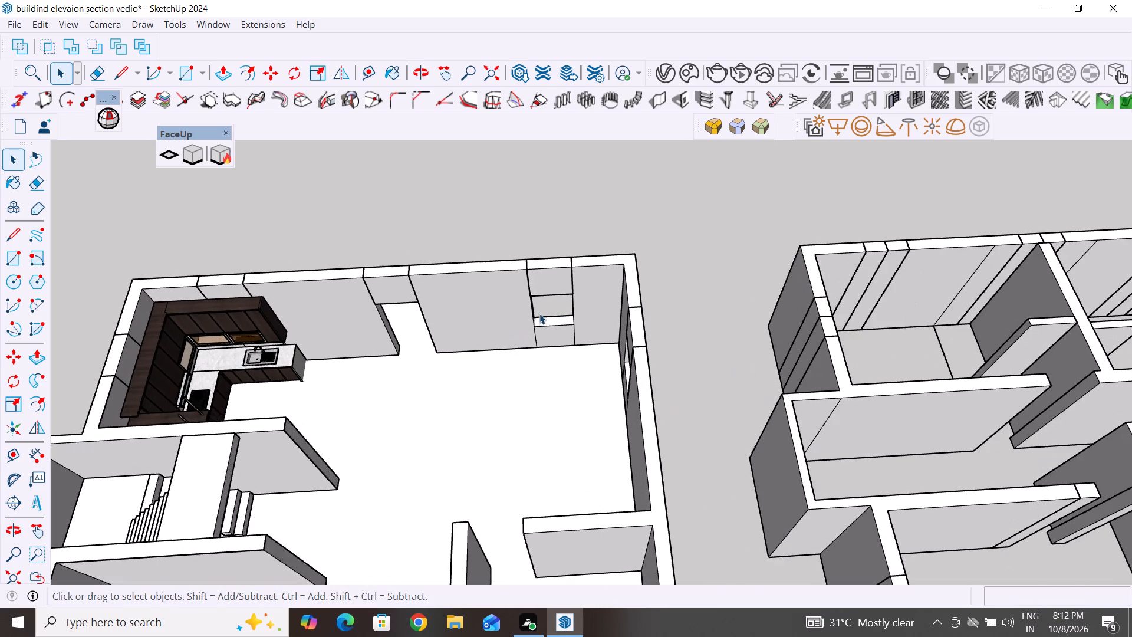
pyautogui.moveTo(570, 304); pyautogui.dragTo(266, 272, button='middle')
pyautogui.moveTo(734, 297); pyautogui.dragTo(273, 261, button='middle')
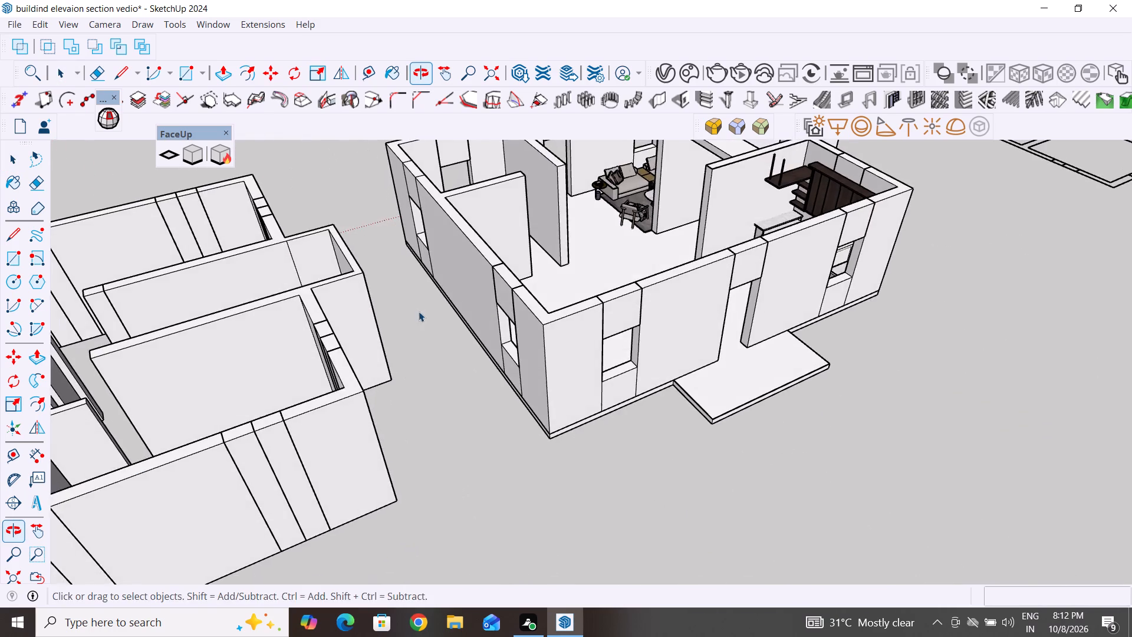
pyautogui.moveTo(571, 359); pyautogui.dragTo(1112, 395, button='middle')
pyautogui.scroll(3, 522, 418)
pyautogui.moveTo(601, 423); pyautogui.dragTo(660, 451, button='middle')
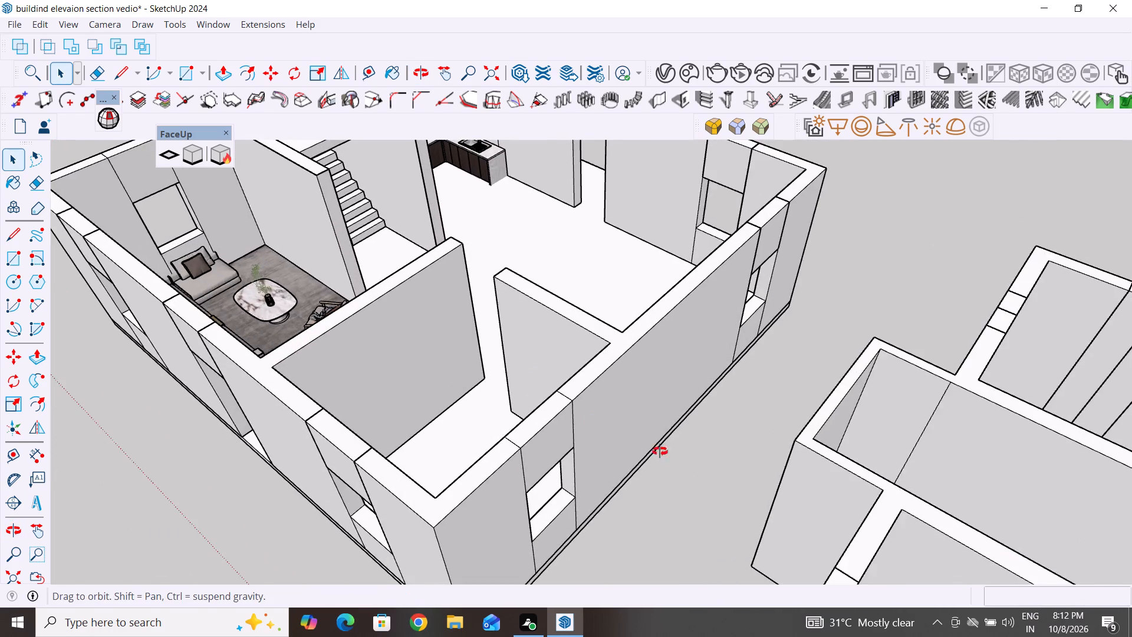
pyautogui.moveTo(660, 451); pyautogui.dragTo(787, 481, button='middle')
pyautogui.scroll(-4, 562, 457)
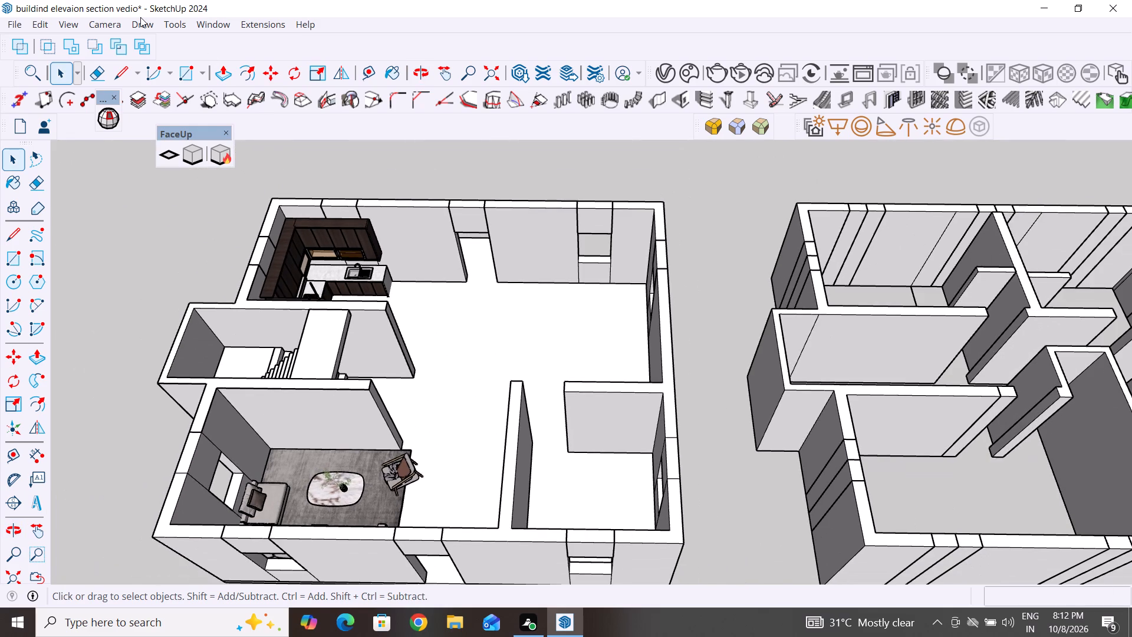
# Open the 3D Warehouse model library.
pyautogui.click(218, 23)
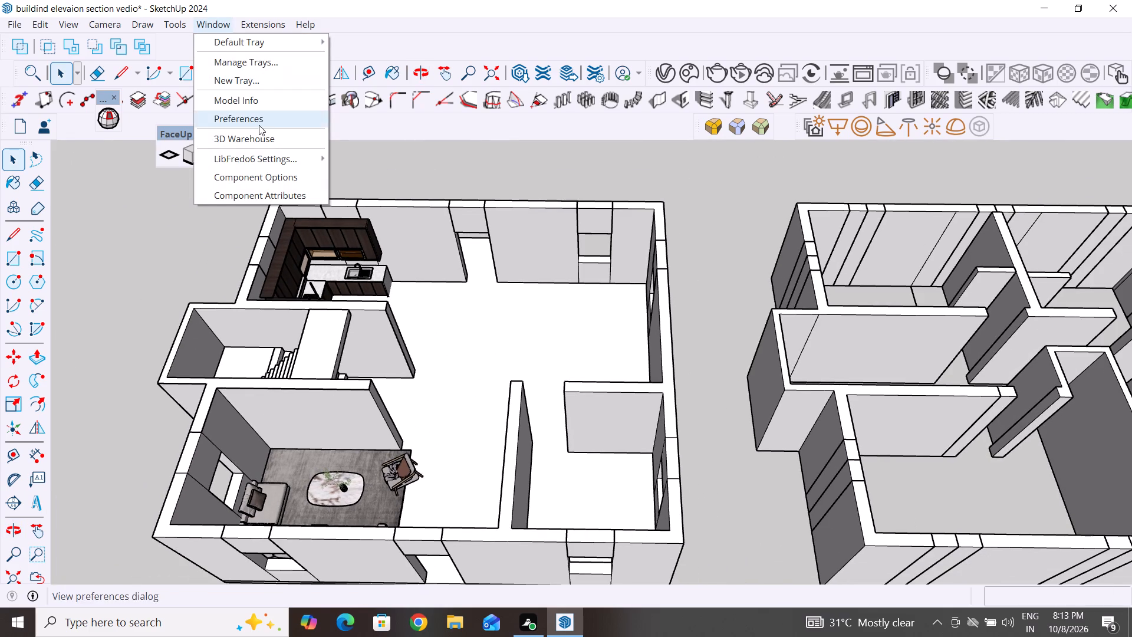
pyautogui.click(263, 140)
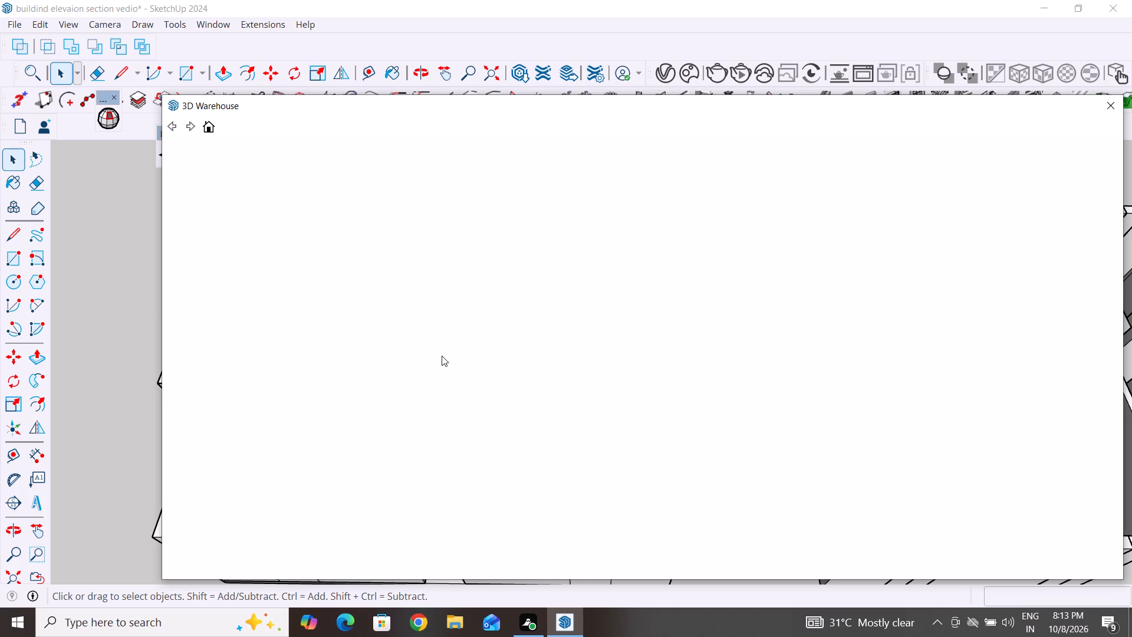
pyautogui.scroll(-1, 441, 356)
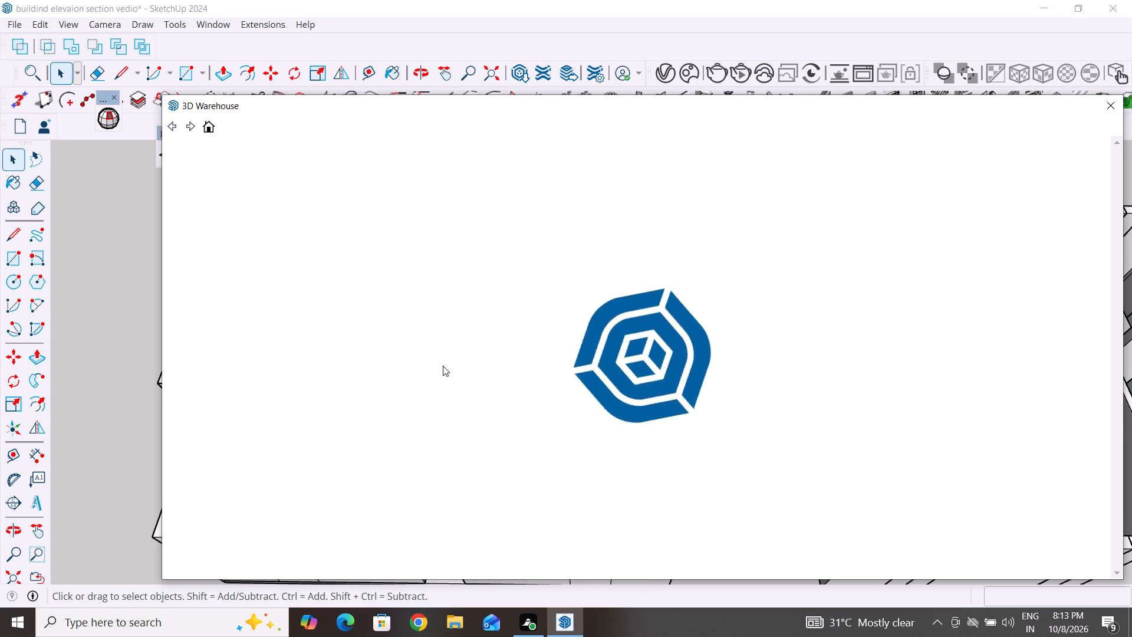
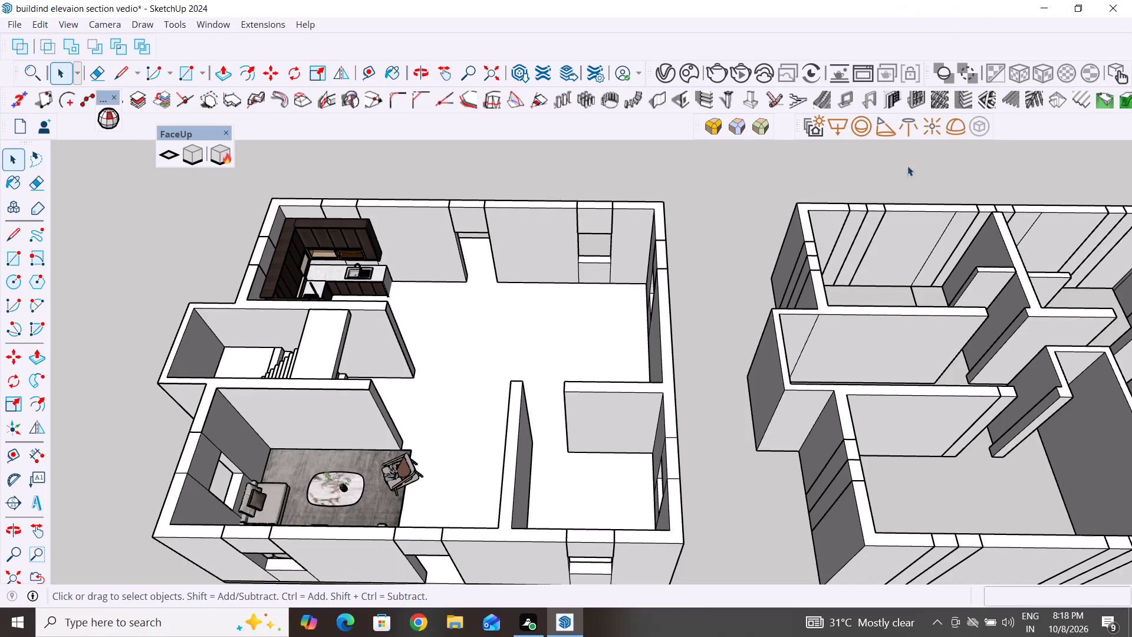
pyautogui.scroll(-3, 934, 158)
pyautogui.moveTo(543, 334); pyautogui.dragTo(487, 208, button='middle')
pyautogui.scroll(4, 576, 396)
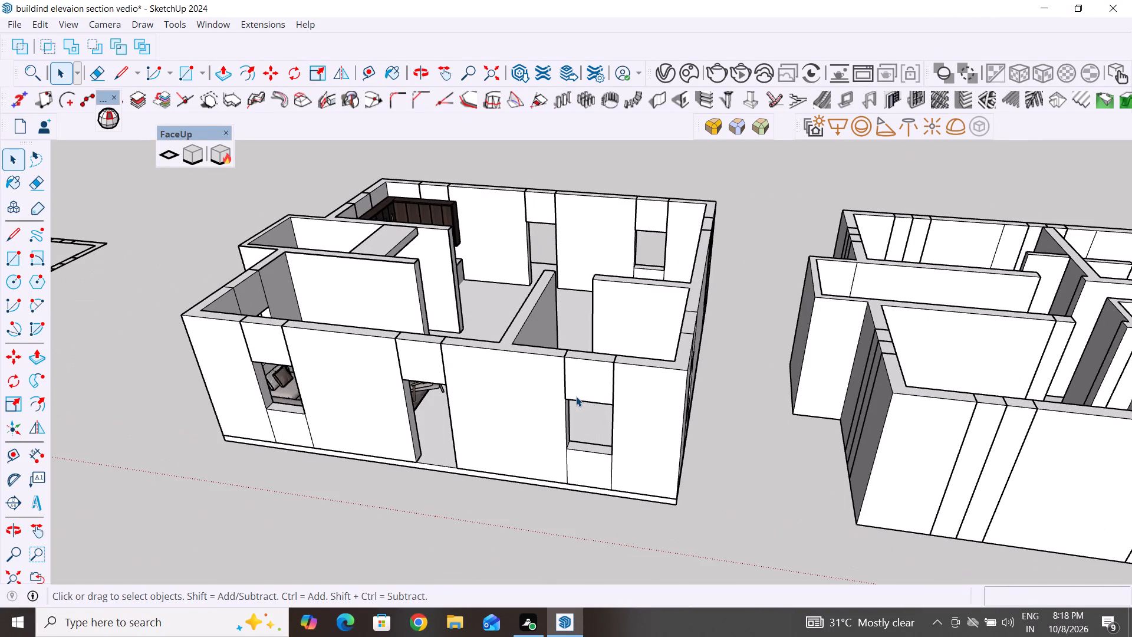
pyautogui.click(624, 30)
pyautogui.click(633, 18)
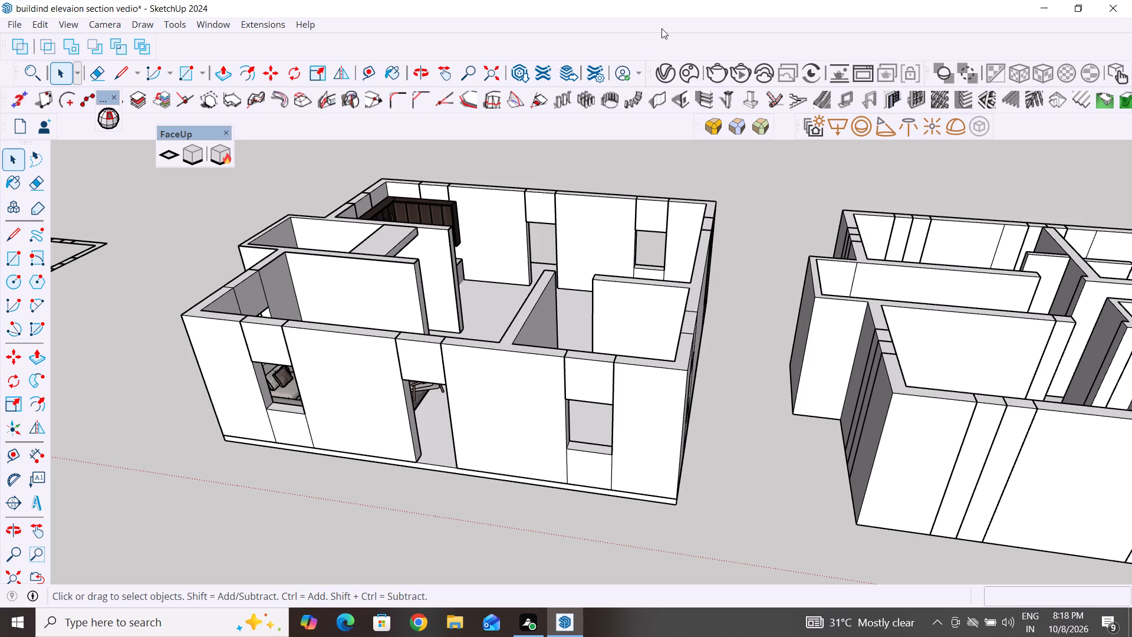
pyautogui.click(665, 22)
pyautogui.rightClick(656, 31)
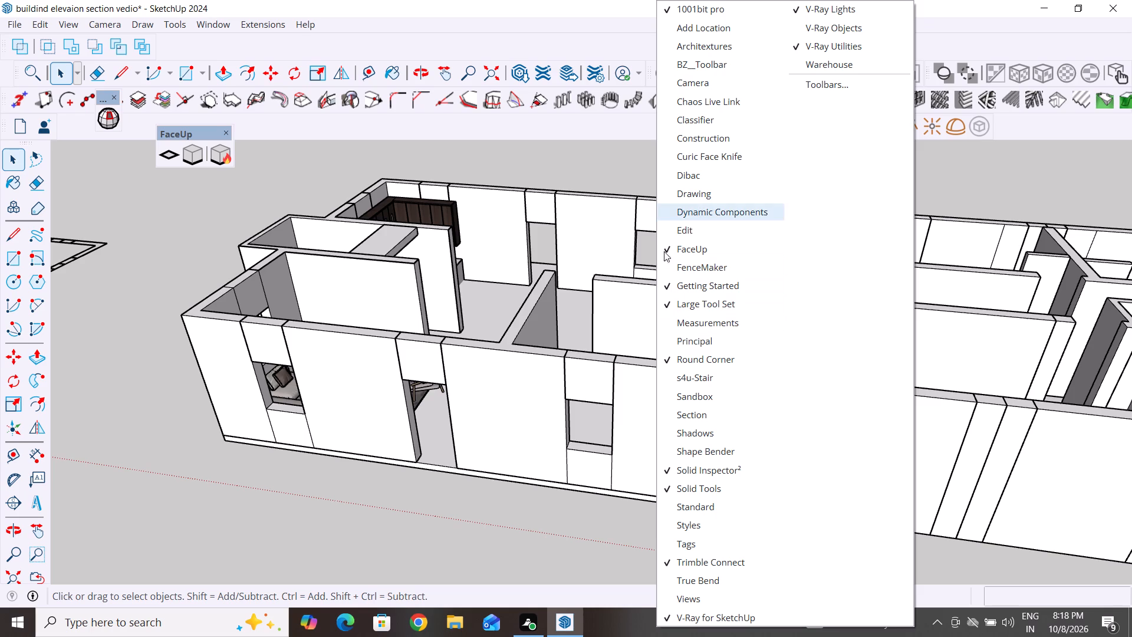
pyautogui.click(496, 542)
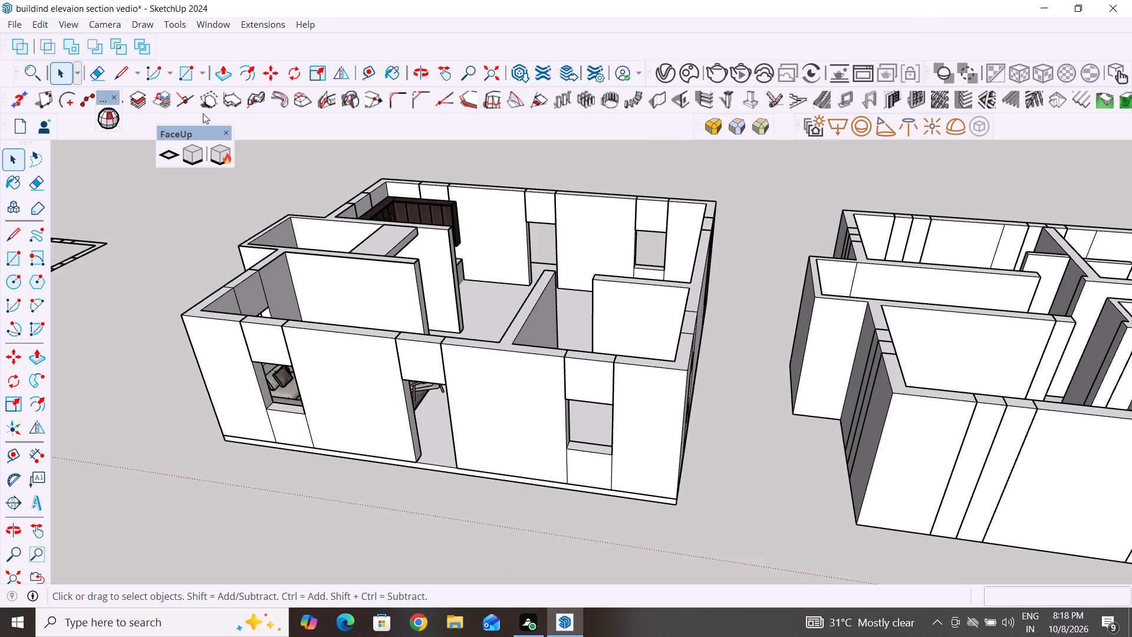
# Open the 3D Warehouse and search its models for "door".
pyautogui.click(209, 21)
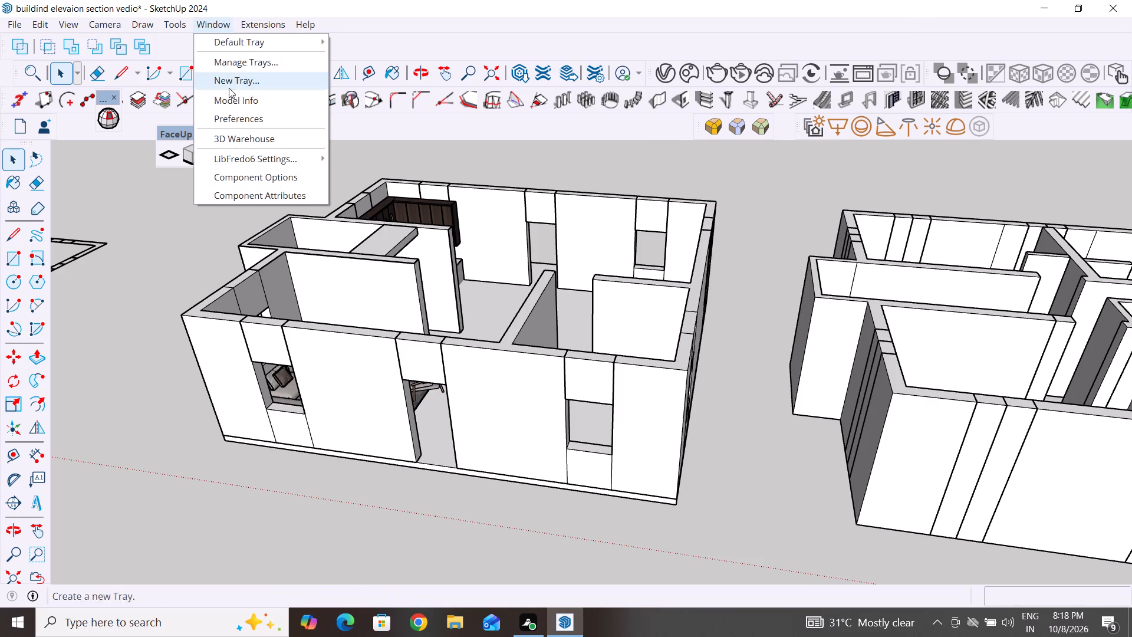
pyautogui.click(238, 140)
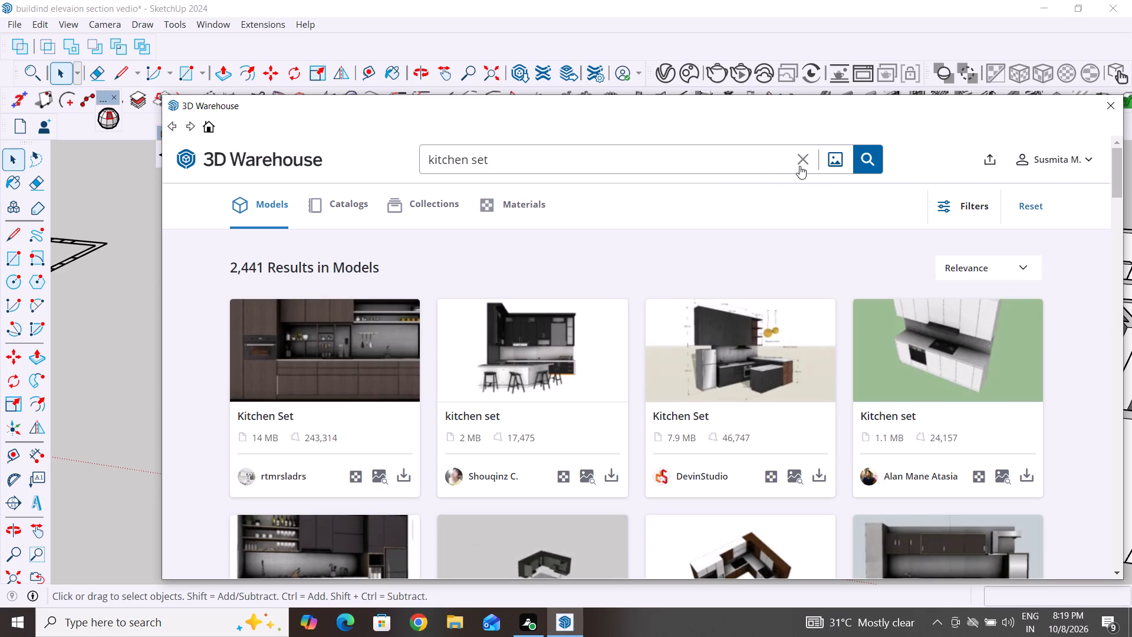
pyautogui.click(799, 166)
pyautogui.press('BackSpace')
pyautogui.write('door')
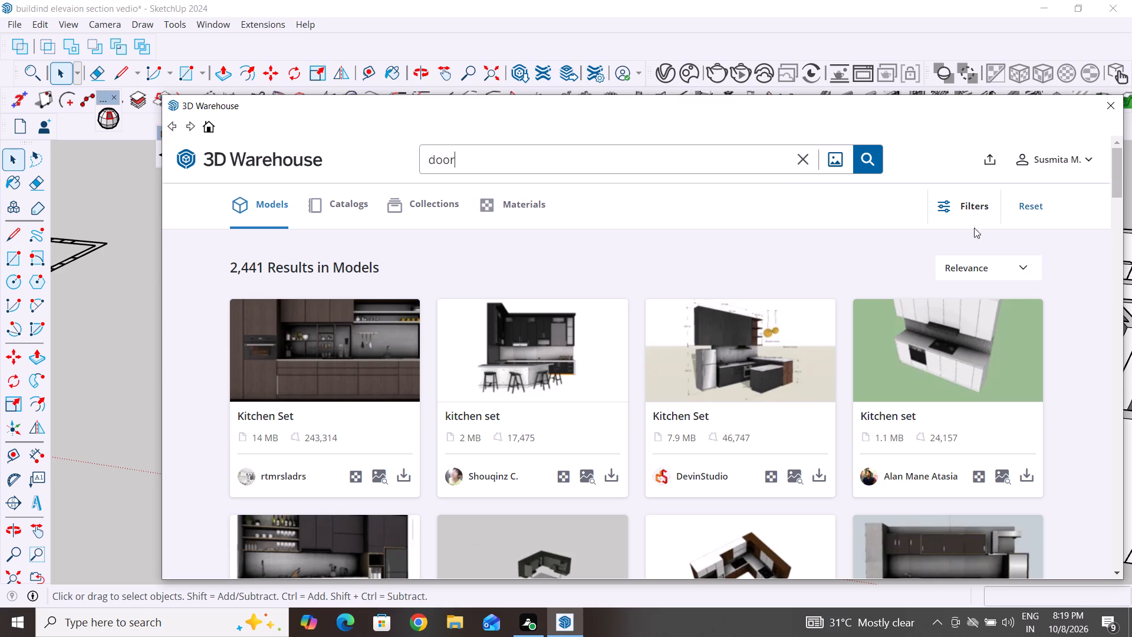
pyautogui.click(870, 159)
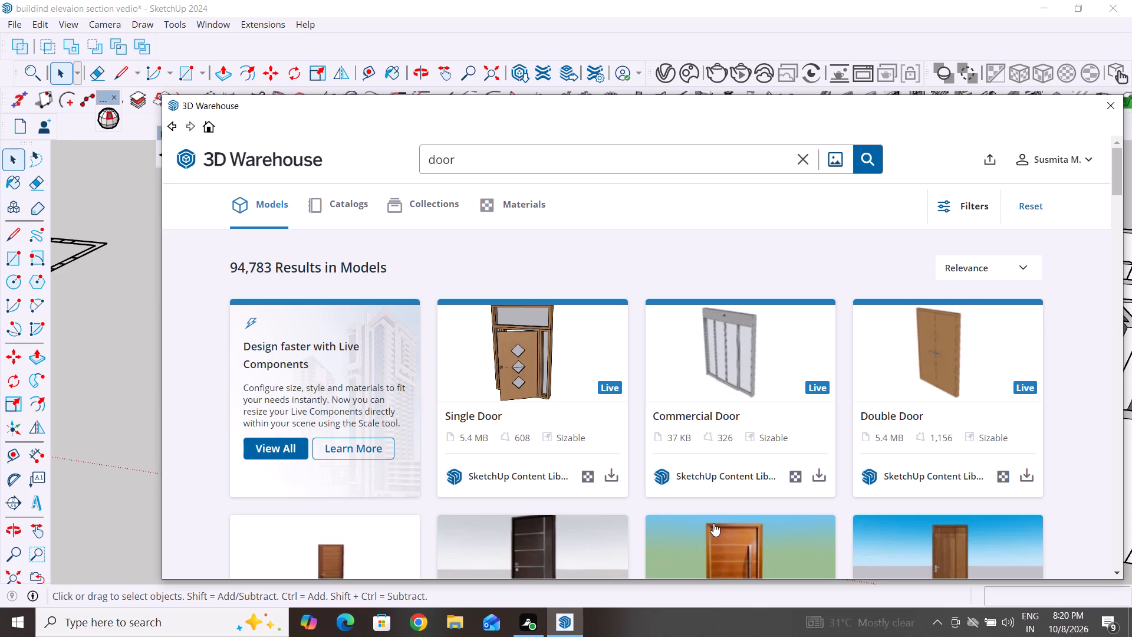
# Download the "#Kit Door pivoting" wooden pivot door from the search results directly into the building model.
pyautogui.scroll(-4, 824, 490)
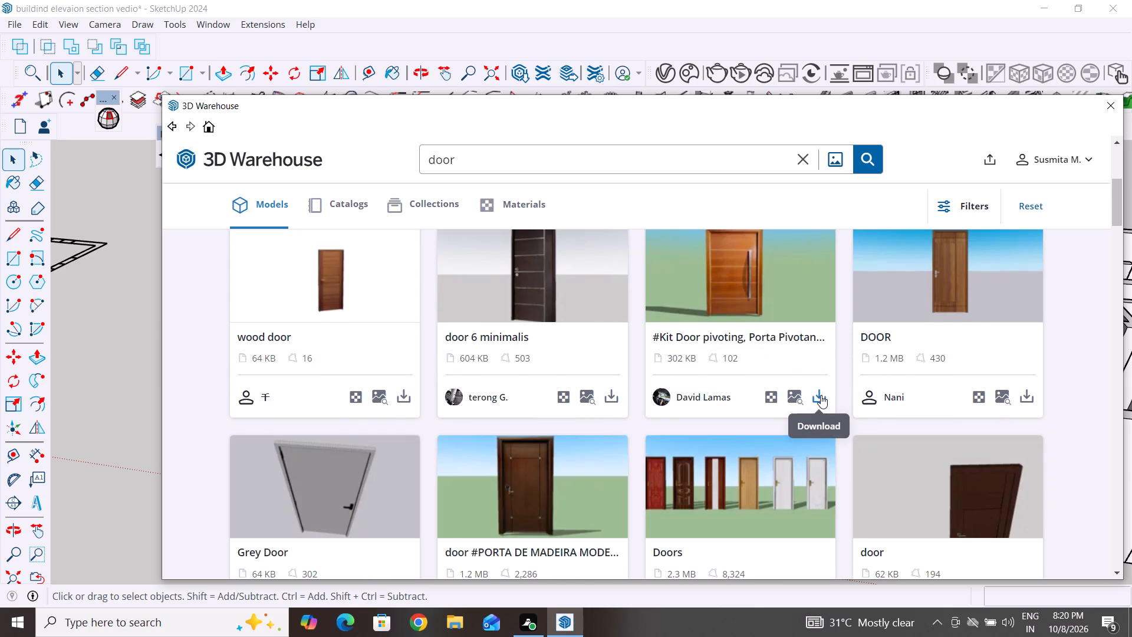
pyautogui.click(821, 395)
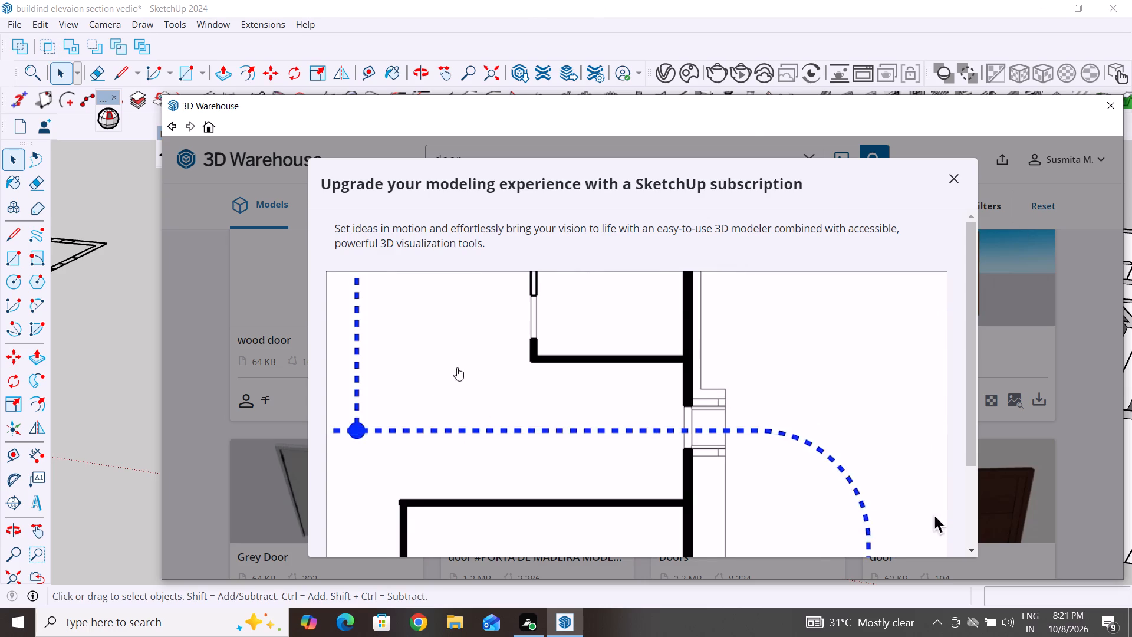
pyautogui.click(958, 175)
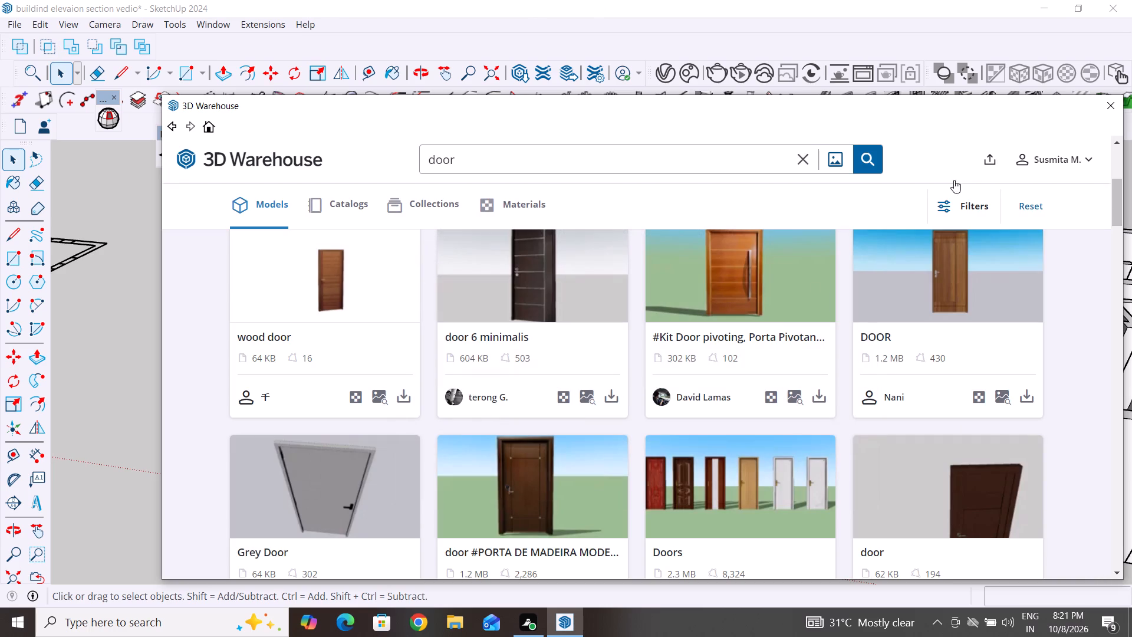
pyautogui.click(820, 396)
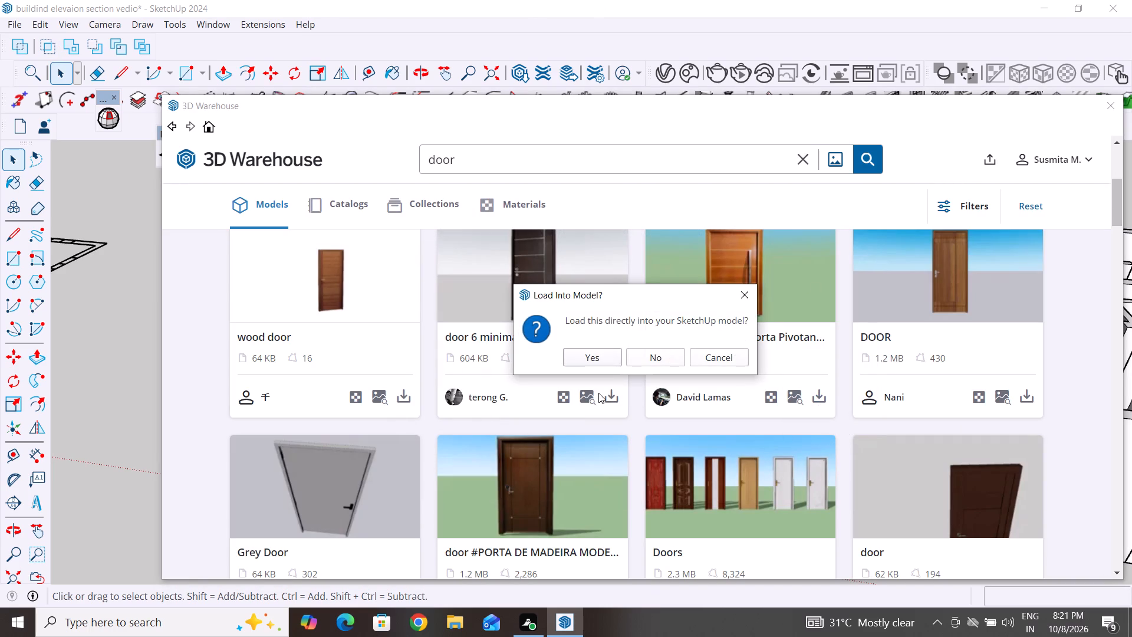
pyautogui.click(607, 356)
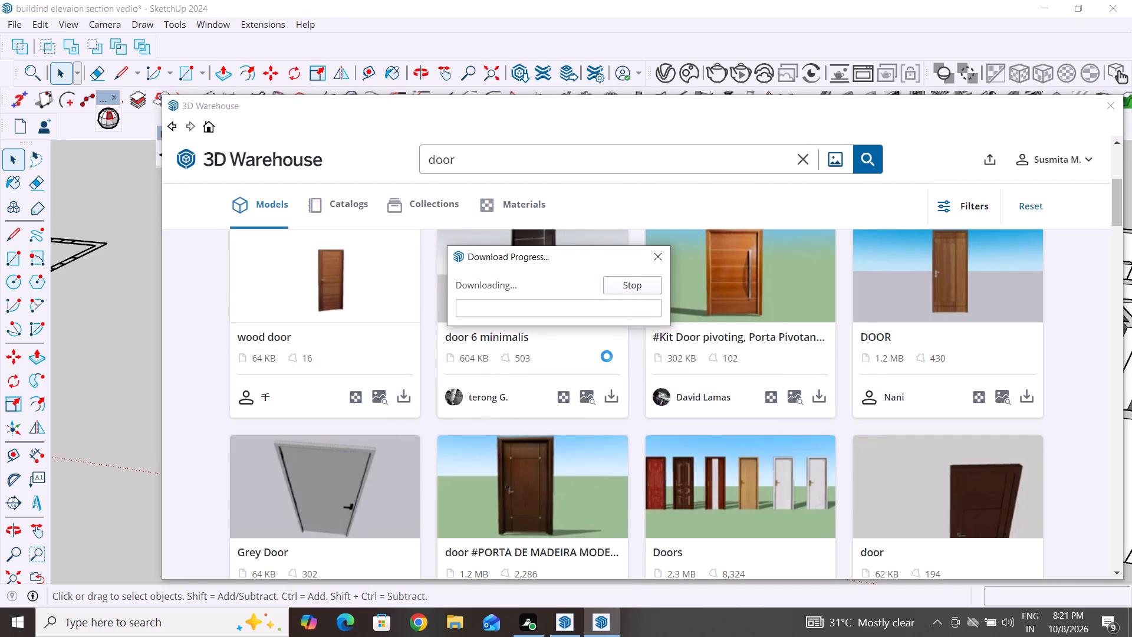
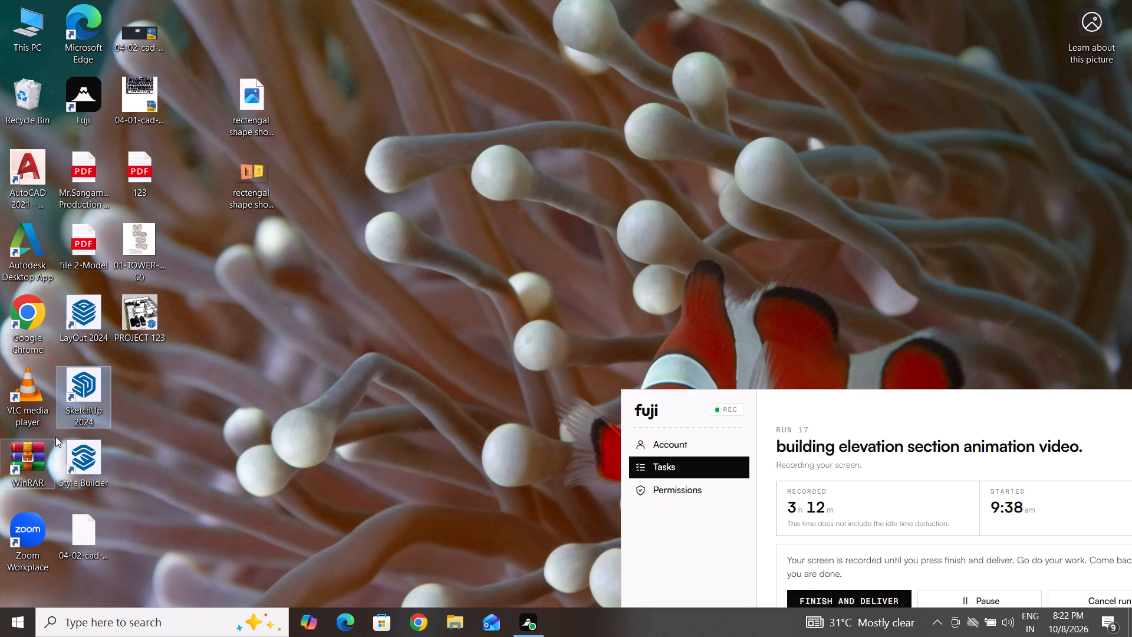
# Launch SketchUp 2024 from its desktop shortcut.
pyautogui.tripleClick(80, 378)
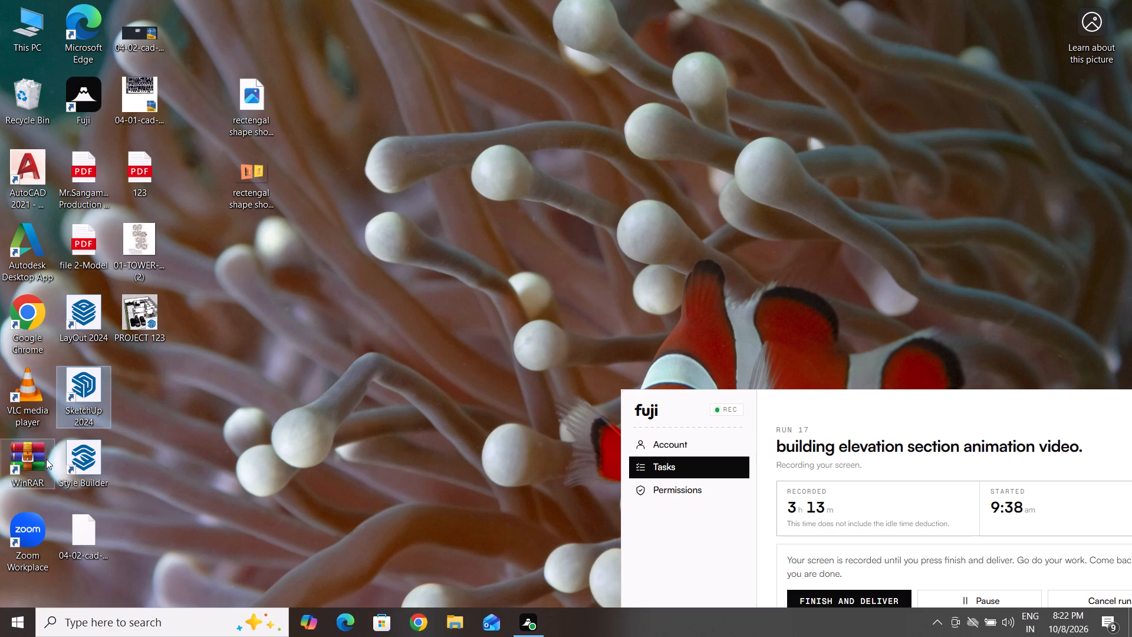
pyautogui.tripleClick(98, 393)
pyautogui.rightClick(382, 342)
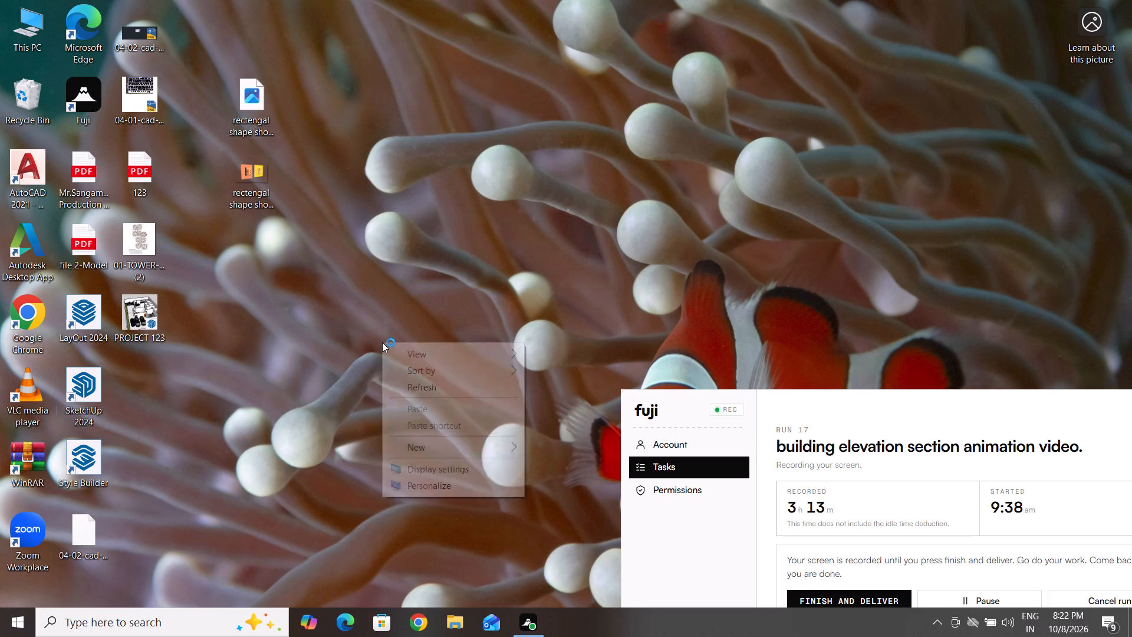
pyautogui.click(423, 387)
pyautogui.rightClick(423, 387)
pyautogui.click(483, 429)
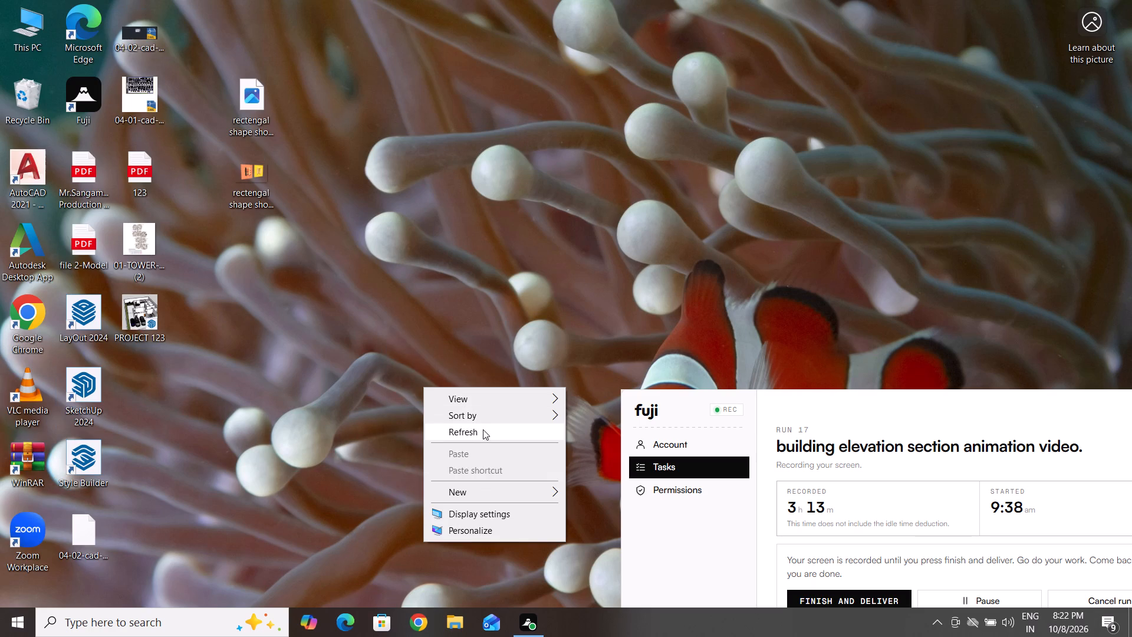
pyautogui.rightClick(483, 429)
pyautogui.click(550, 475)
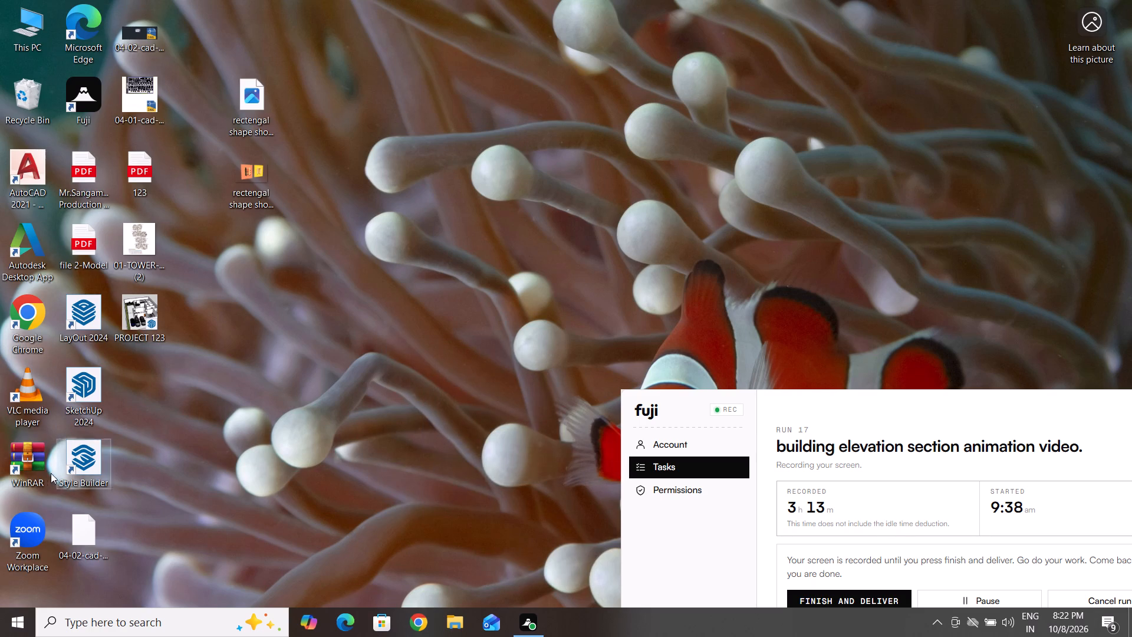
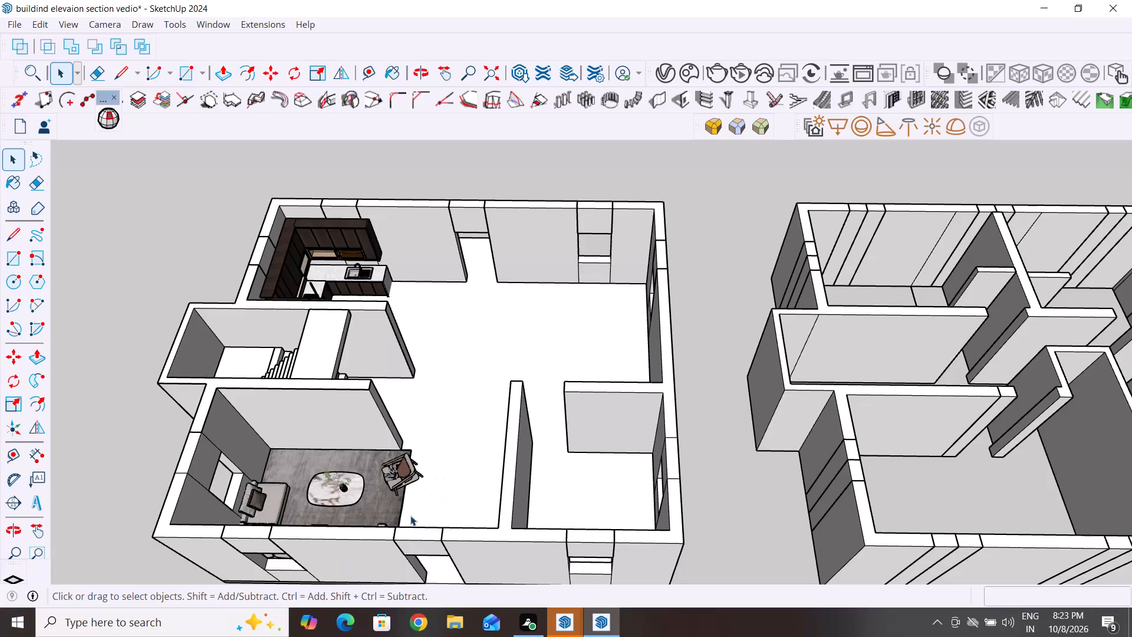
# Ignore the notice about available extension updates.
pyautogui.scroll(-3, 497, 436)
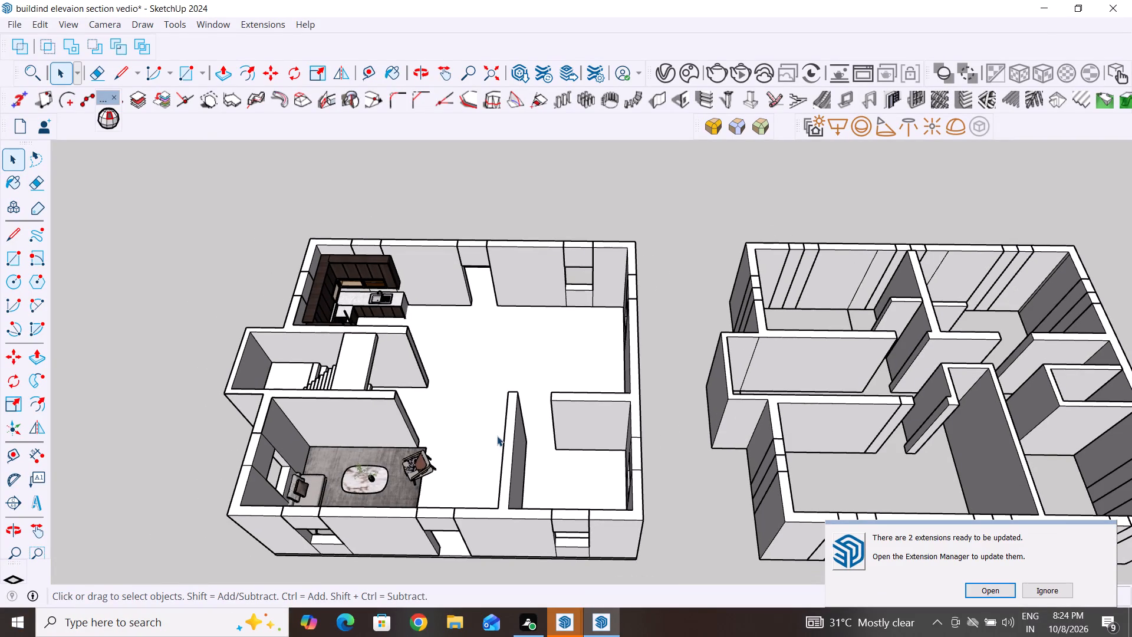
pyautogui.click(1063, 590)
pyautogui.scroll(-5, 706, 461)
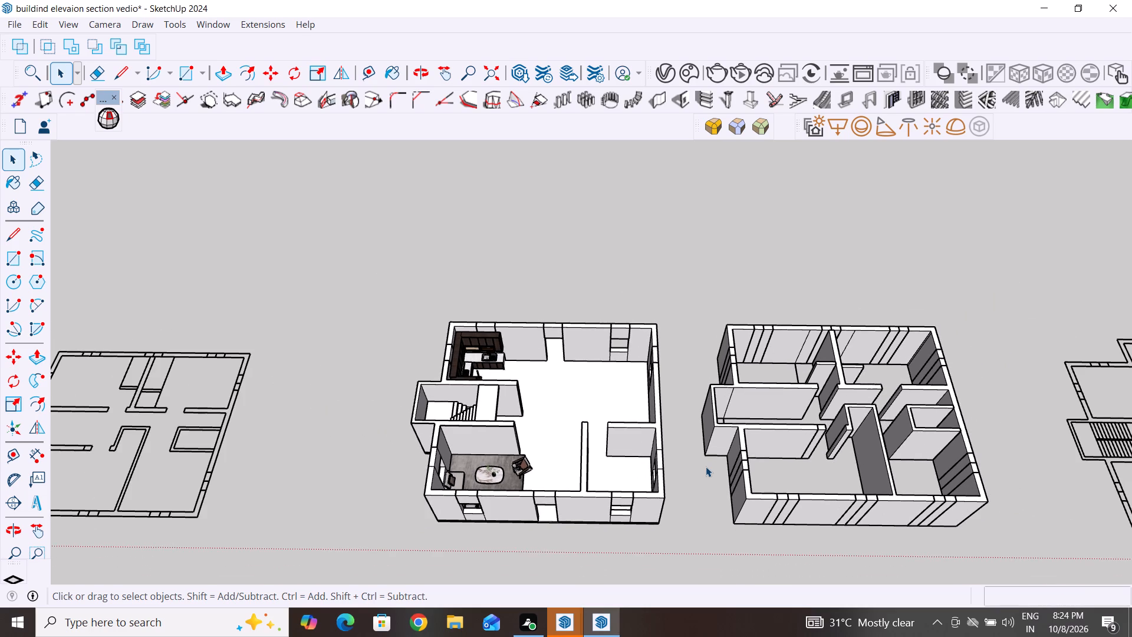
# Save the model as "buildind elevaion section vedio" in the Sketchup intership file folder, replacing the existing file.
pyautogui.hotkey('ctrl', 's')
pyautogui.scroll(-2, 694, 469)
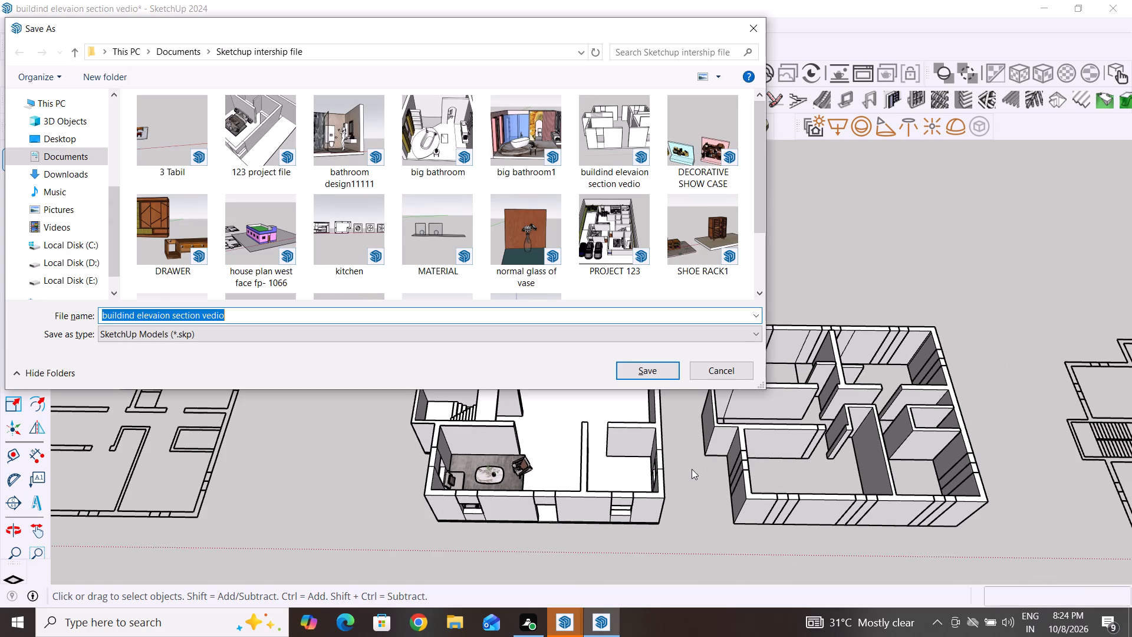
pyautogui.click(654, 372)
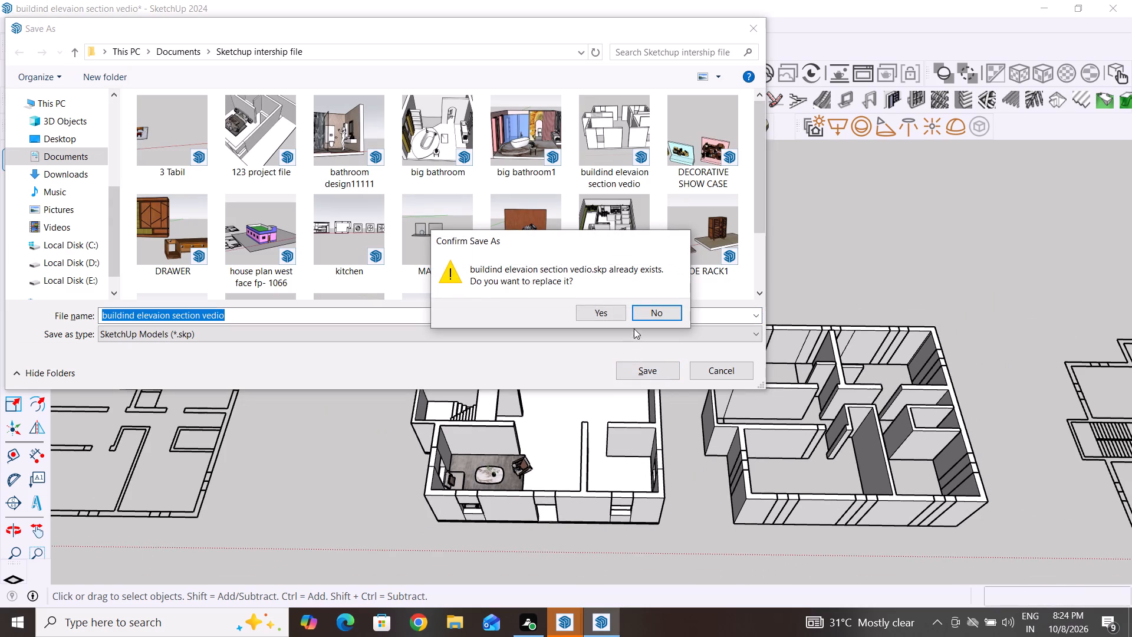
pyautogui.click(614, 313)
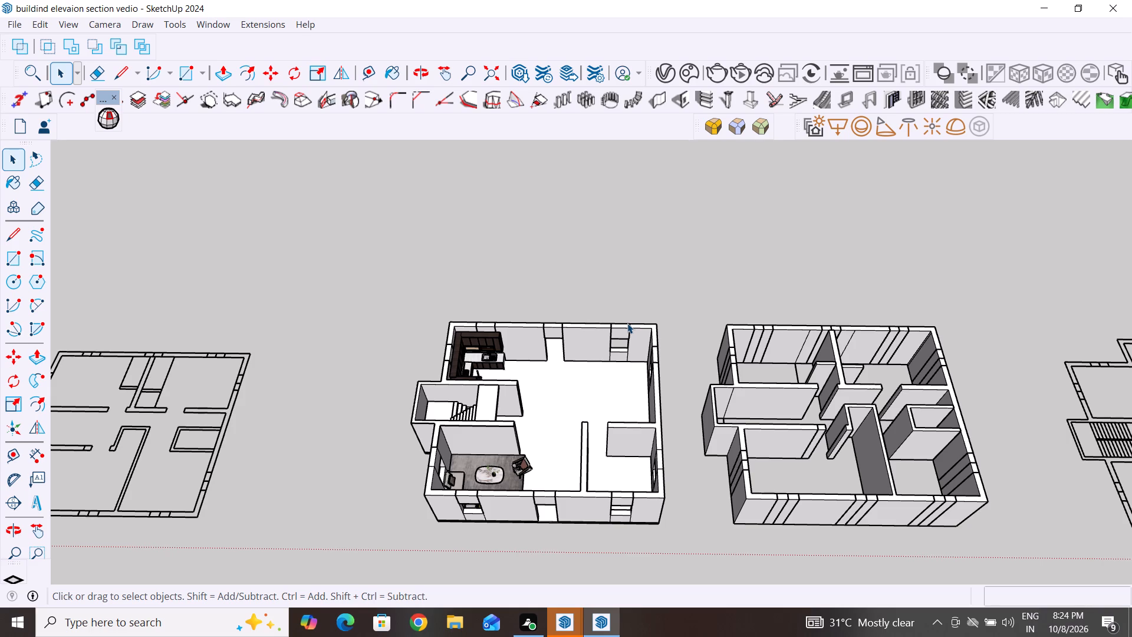
# Examine the partly furnished ground-floor model, its walls and its door and window openings from several angles.
pyautogui.scroll(-4, 593, 445)
pyautogui.moveTo(649, 506); pyautogui.dragTo(761, 350, button='middle')
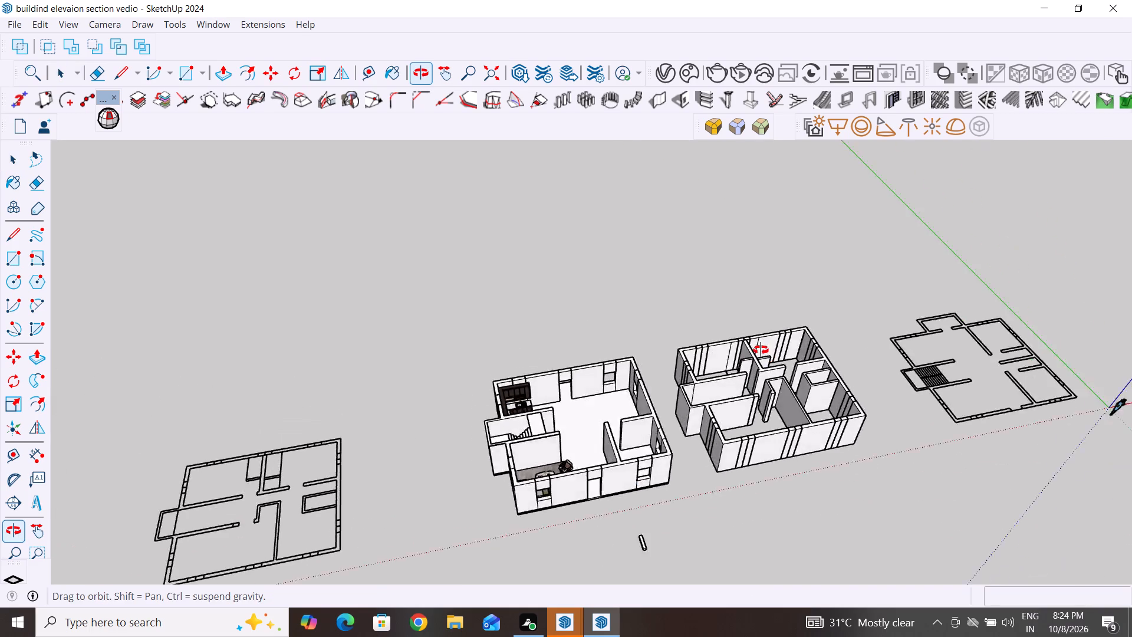
pyautogui.moveTo(761, 350); pyautogui.dragTo(693, 366, button='middle')
pyautogui.scroll(5, 646, 461)
pyautogui.scroll(4, 651, 347)
pyautogui.moveTo(667, 370); pyautogui.dragTo(668, 377, button='middle')
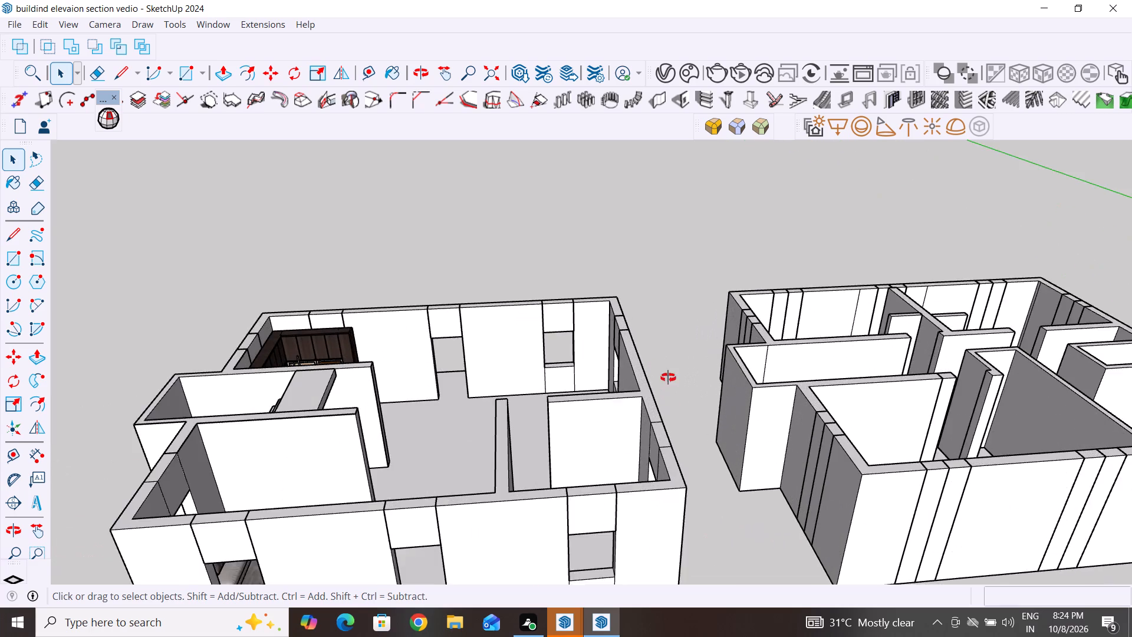
pyautogui.moveTo(668, 377); pyautogui.dragTo(510, 492, button='middle')
pyautogui.scroll(-2, 563, 490)
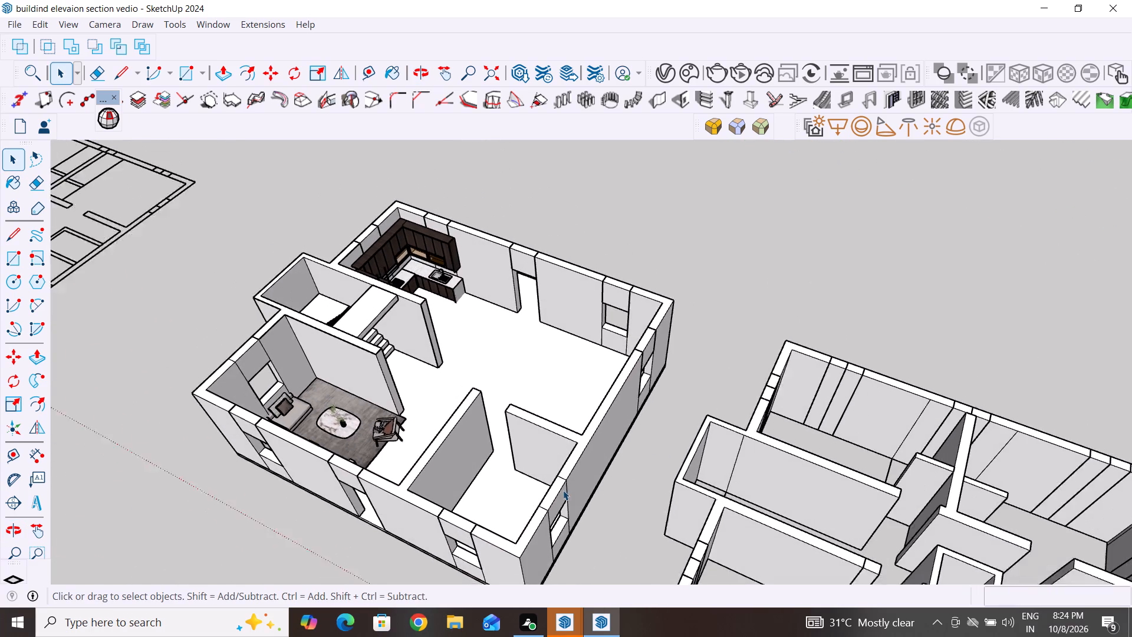
pyautogui.scroll(4, 488, 248)
pyautogui.moveTo(536, 382); pyautogui.dragTo(749, 391, button='middle')
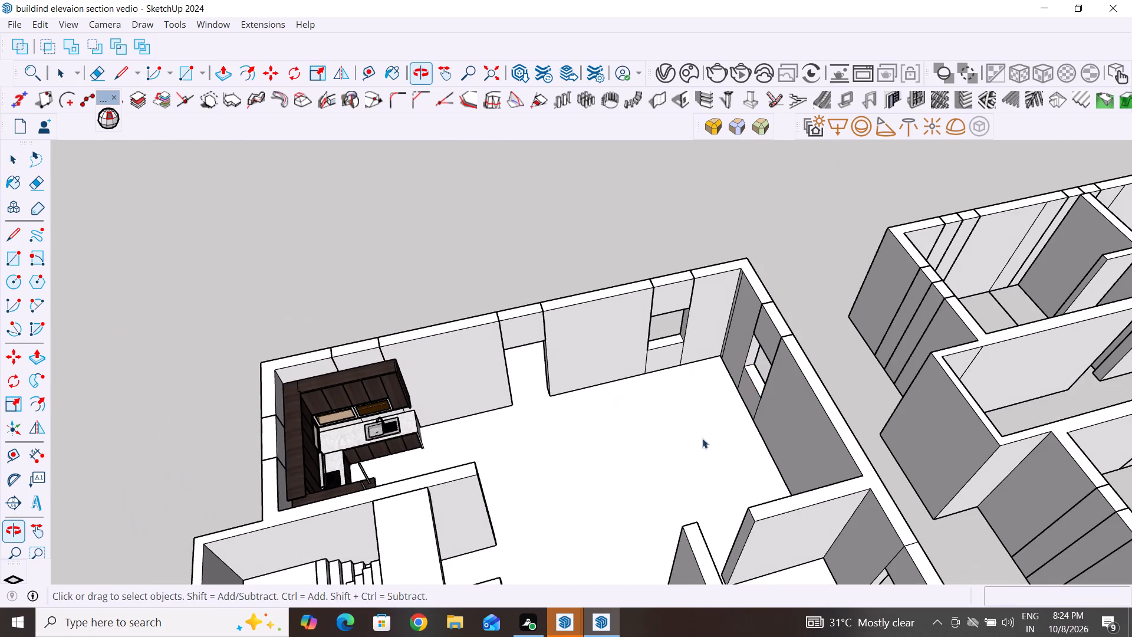
pyautogui.scroll(-4, 660, 471)
pyautogui.moveTo(657, 476); pyautogui.dragTo(590, 484, button='middle')
pyautogui.scroll(-4, 633, 300)
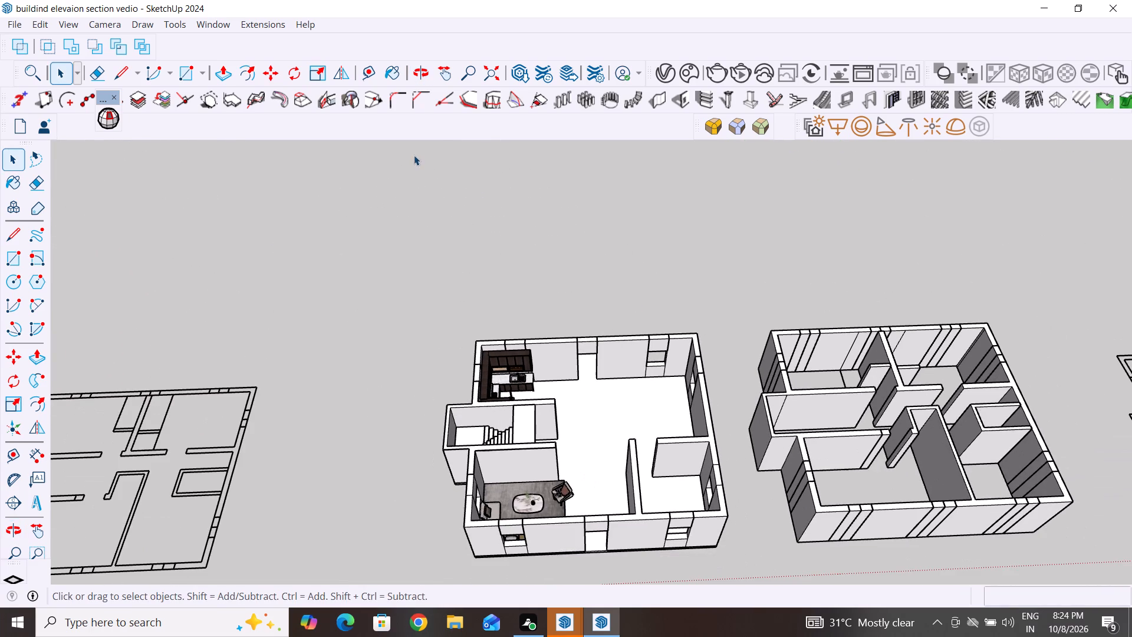
# Open 3D Warehouse.
pyautogui.click(222, 29)
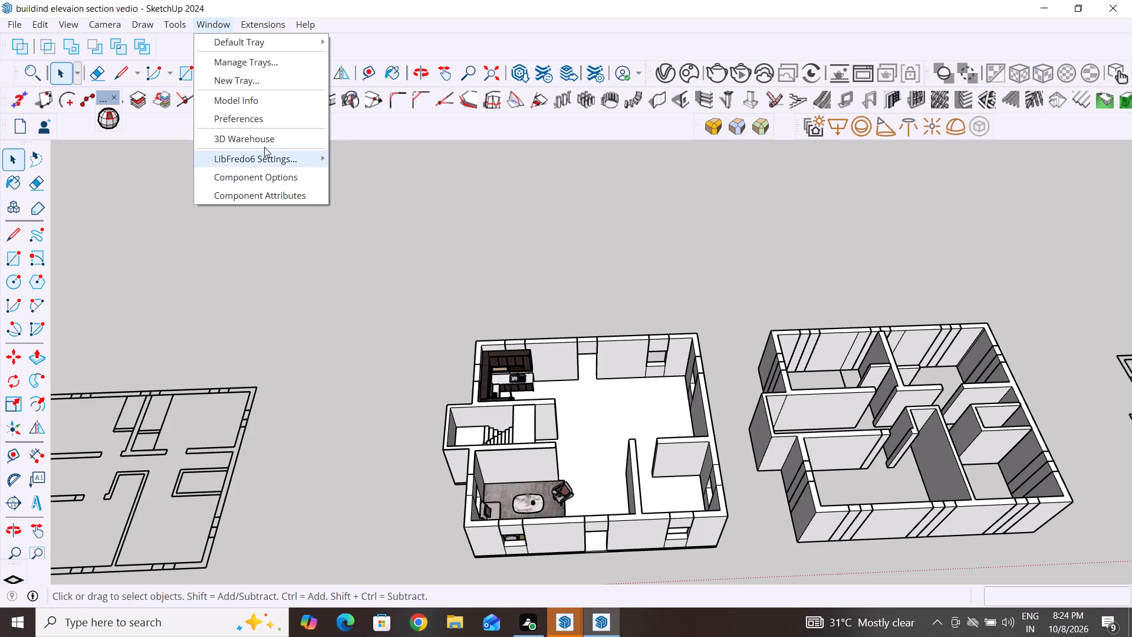
pyautogui.click(266, 141)
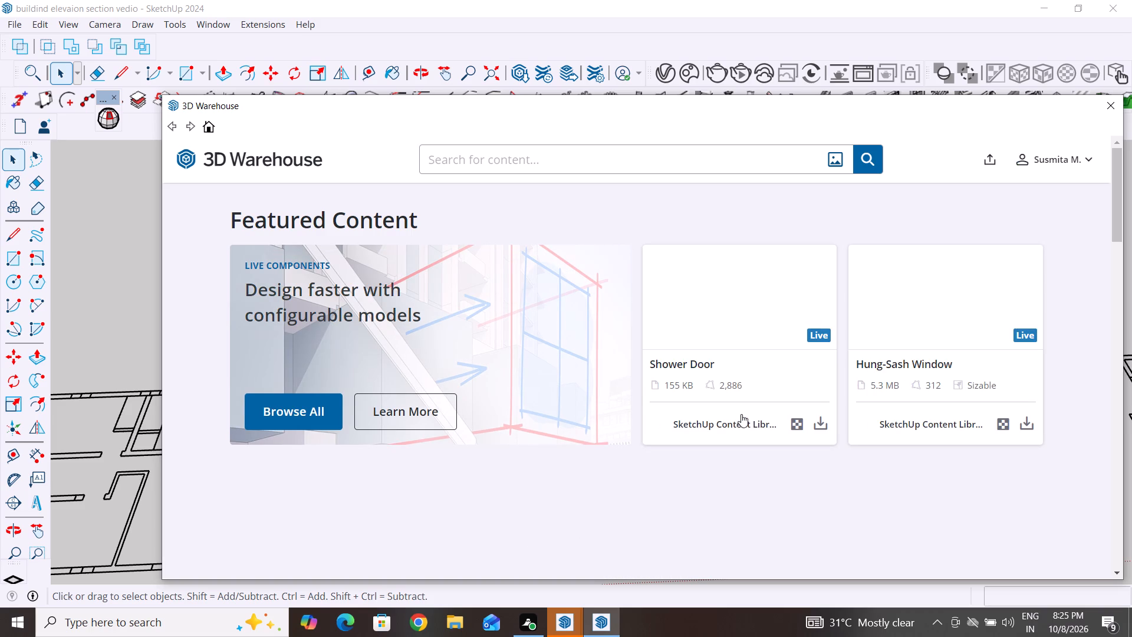
# Browse the 3D Warehouse home page's featured content, photoreal materials, brands and recommended models.
pyautogui.scroll(3, 768, 403)
pyautogui.scroll(-3, 768, 403)
pyautogui.scroll(4, 768, 403)
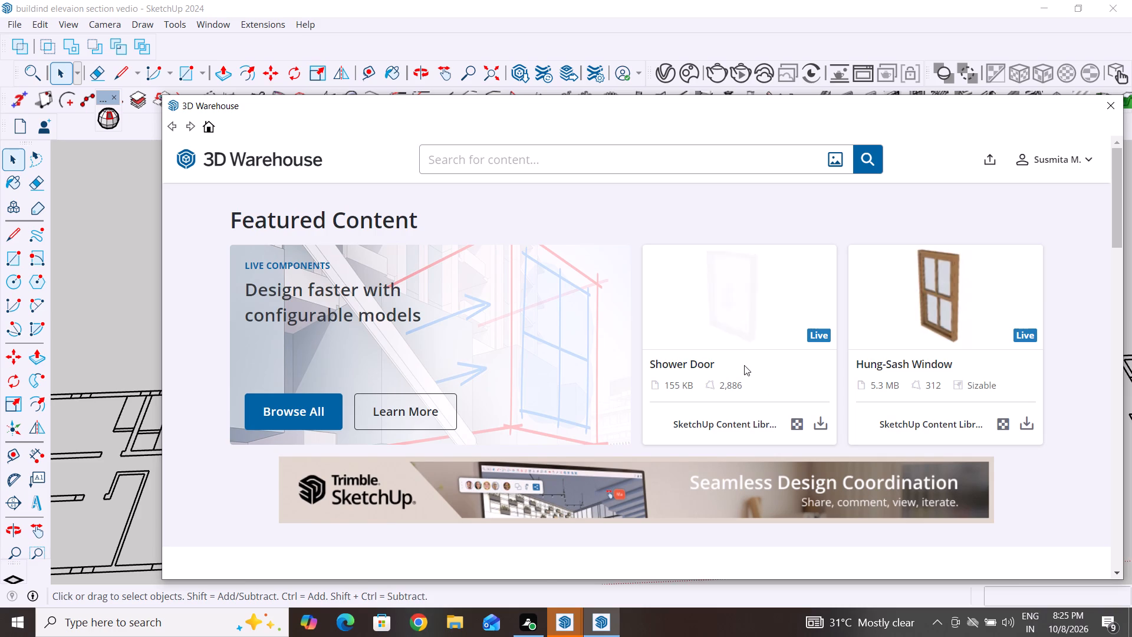
pyautogui.scroll(-10, 744, 365)
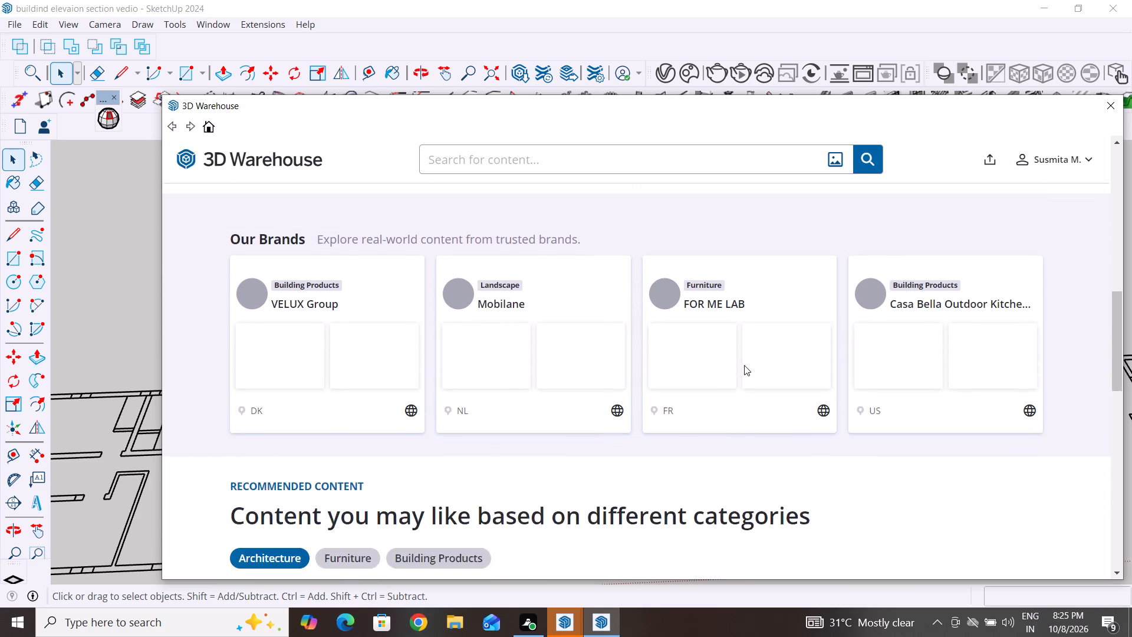
pyautogui.scroll(-1, 744, 365)
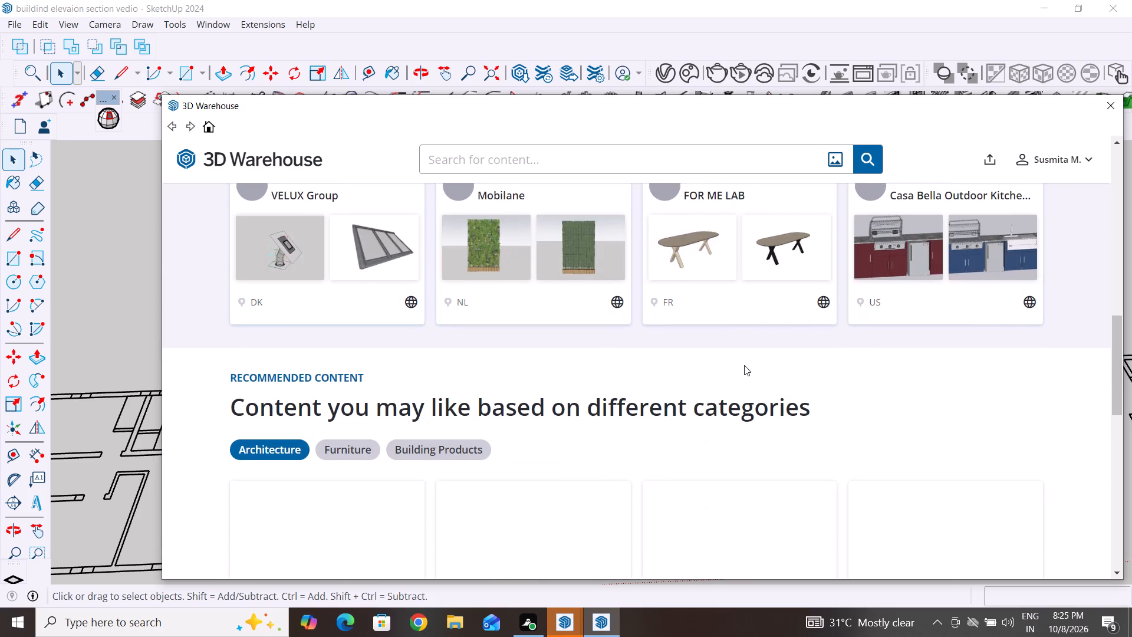
pyautogui.scroll(-3, 744, 365)
pyautogui.scroll(2, 744, 365)
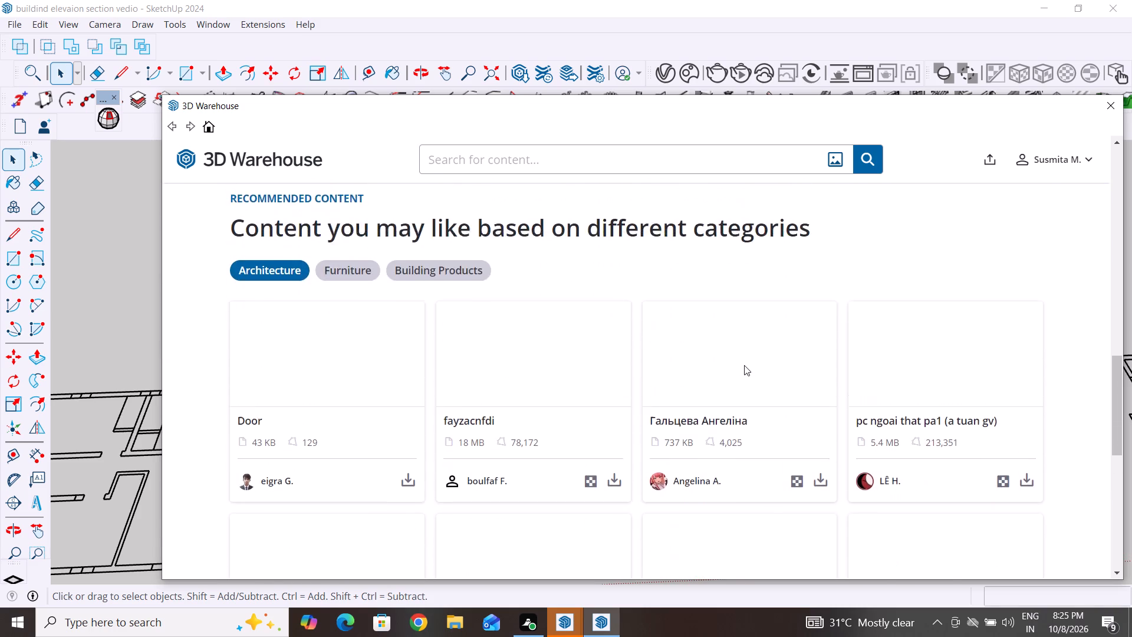
pyautogui.scroll(8, 744, 365)
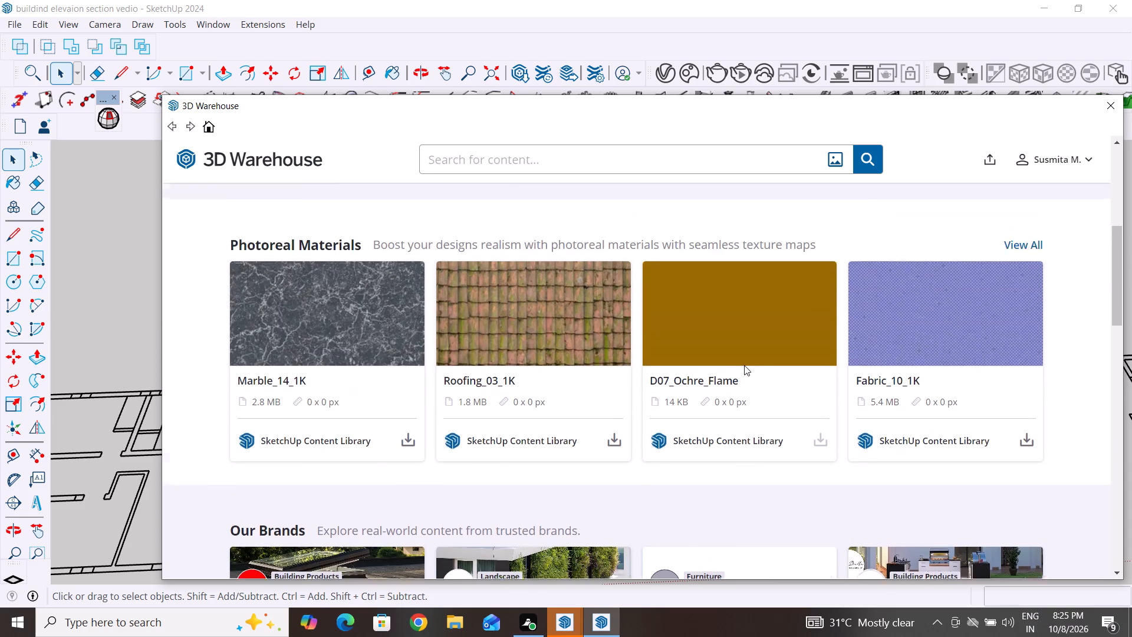
pyautogui.scroll(1, 744, 365)
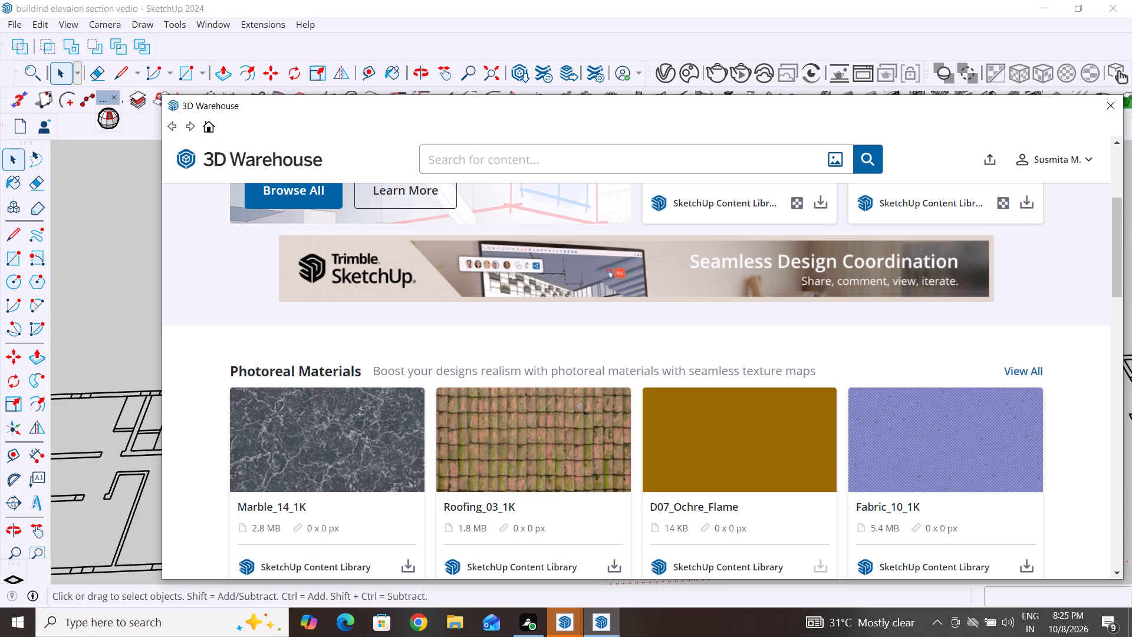
pyautogui.scroll(-2, 745, 472)
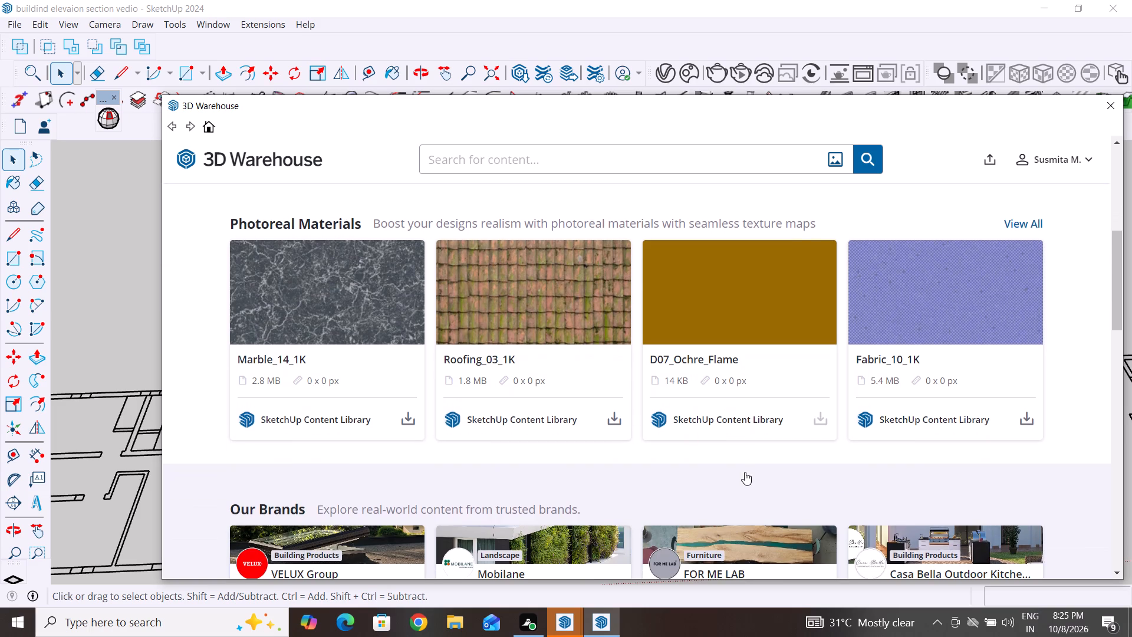
# Search 3D Warehouse for "door" and load the wooden "#Kit Door pivoting" component directly into the model.
pyautogui.click(607, 156)
pyautogui.write('door')
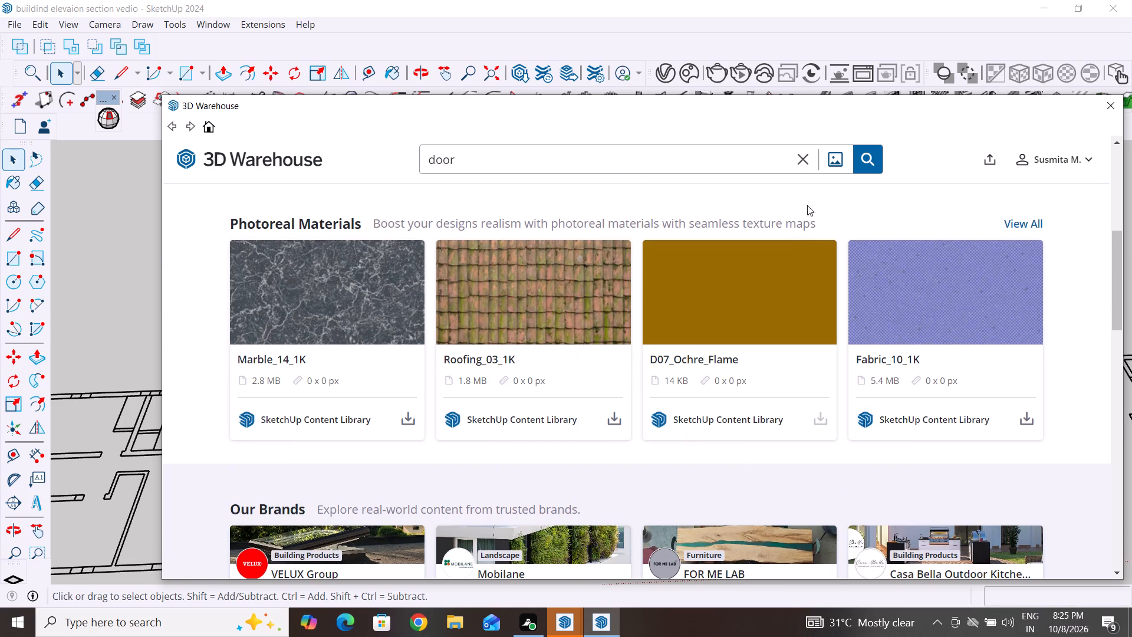
pyautogui.click(868, 163)
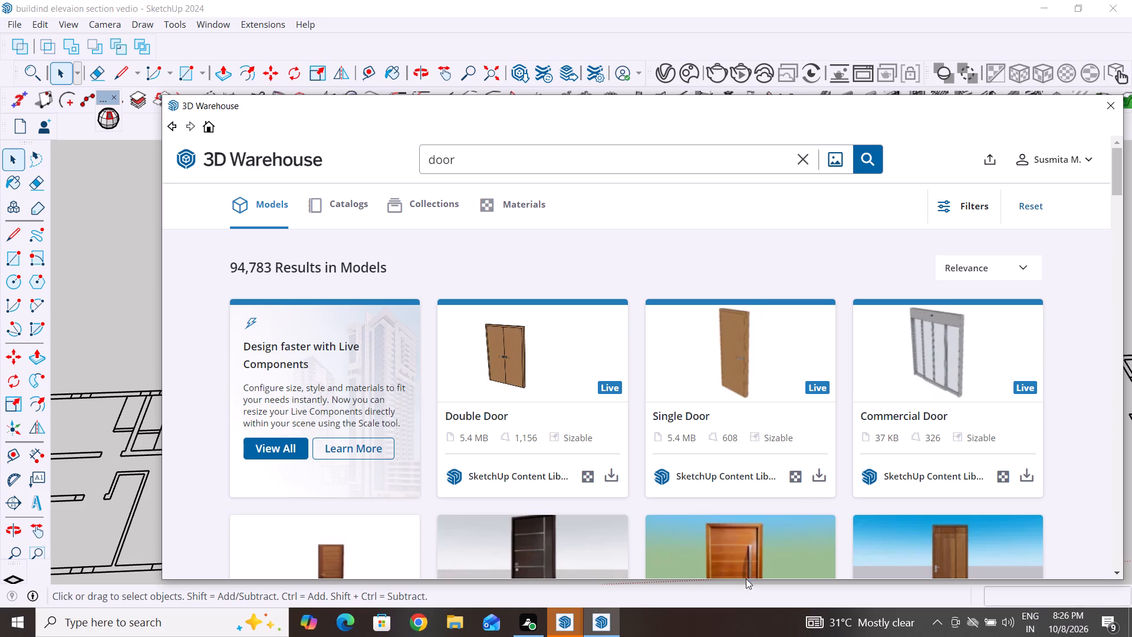
pyautogui.scroll(-6, 756, 501)
pyautogui.scroll(4, 758, 487)
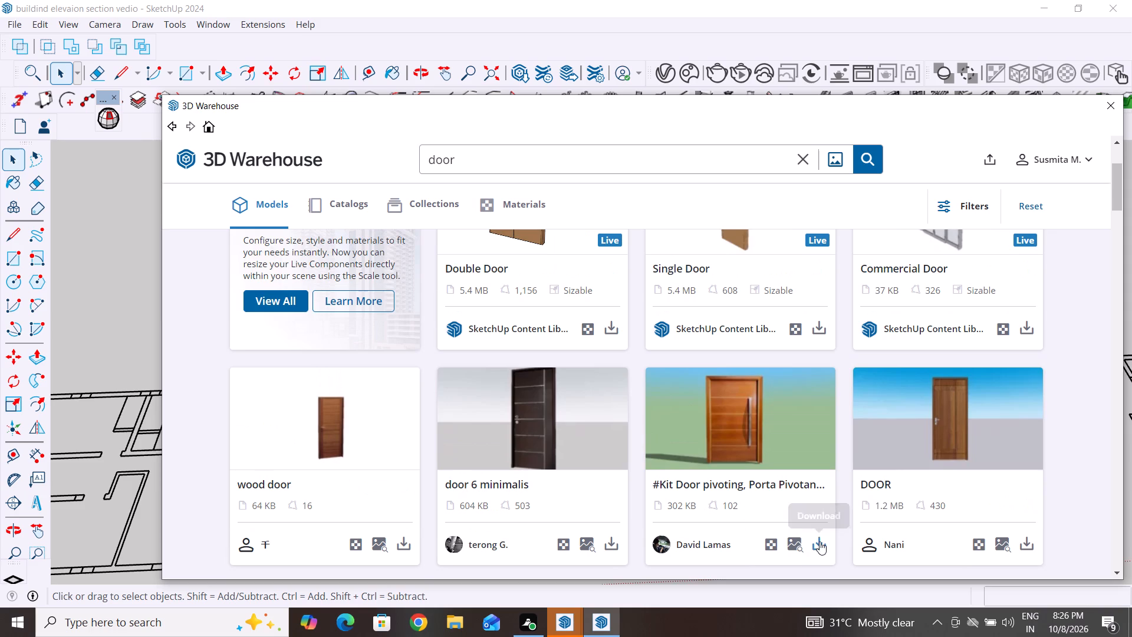
pyautogui.click(820, 541)
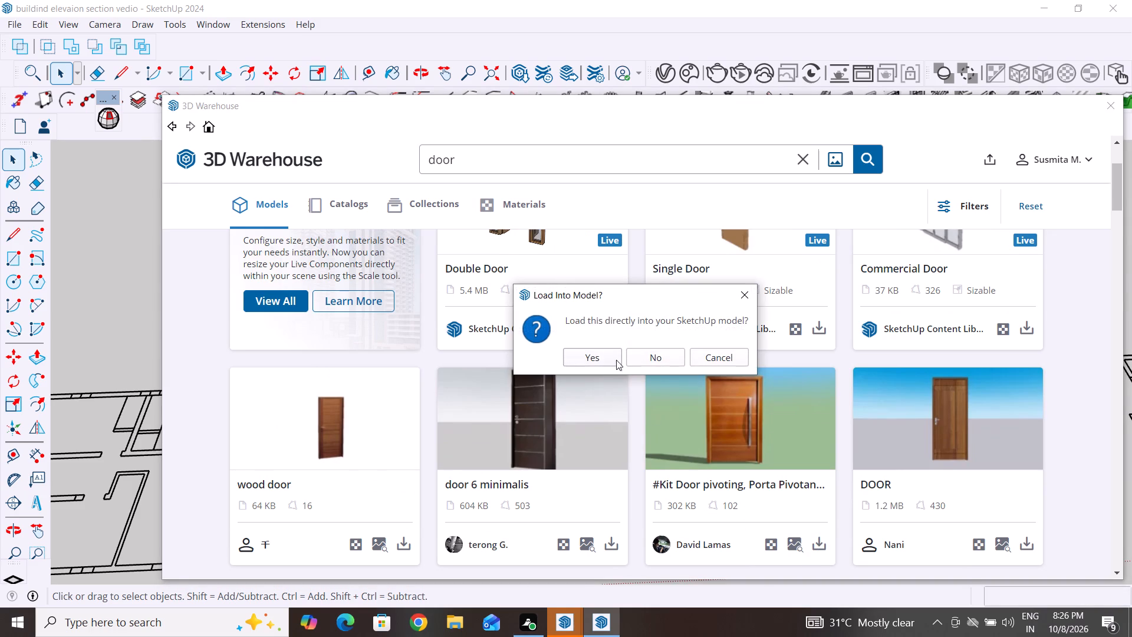
pyautogui.click(609, 357)
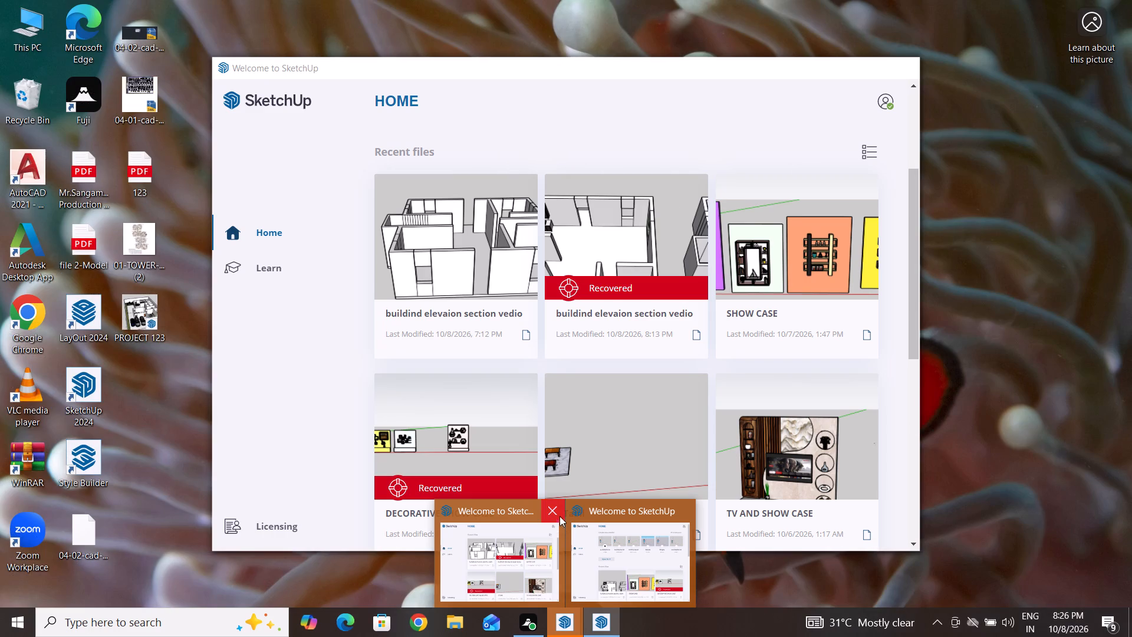
# Close the two leftover Welcome to SketchUp windows.
pyautogui.click(556, 508)
pyautogui.click(620, 507)
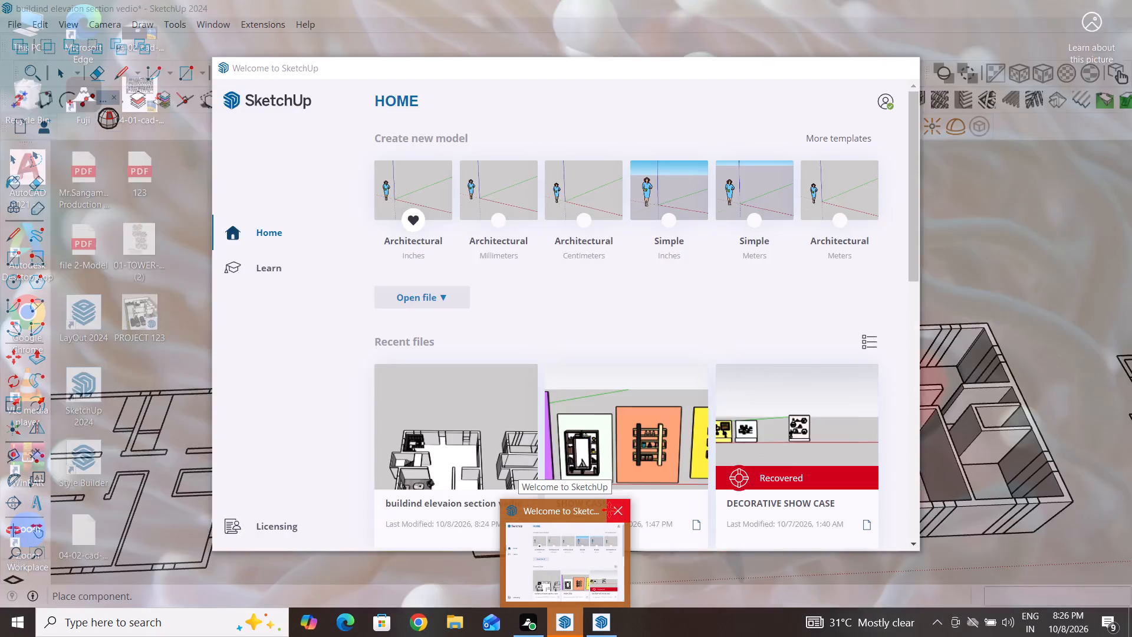
# Place the wooden pivot door at the bottom corner of the ground floor's front entrance opening and deselect it.
pyautogui.scroll(4, 580, 561)
pyautogui.moveTo(584, 554); pyautogui.dragTo(594, 517, button='middle')
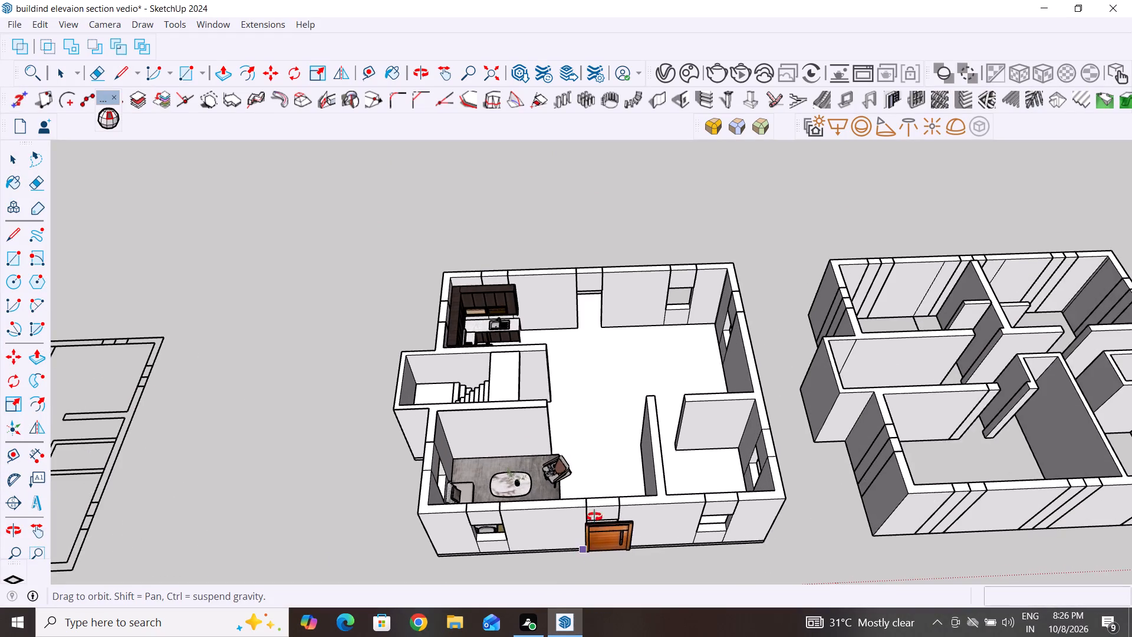
pyautogui.moveTo(594, 517); pyautogui.dragTo(603, 388, button='middle')
pyautogui.scroll(9, 597, 413)
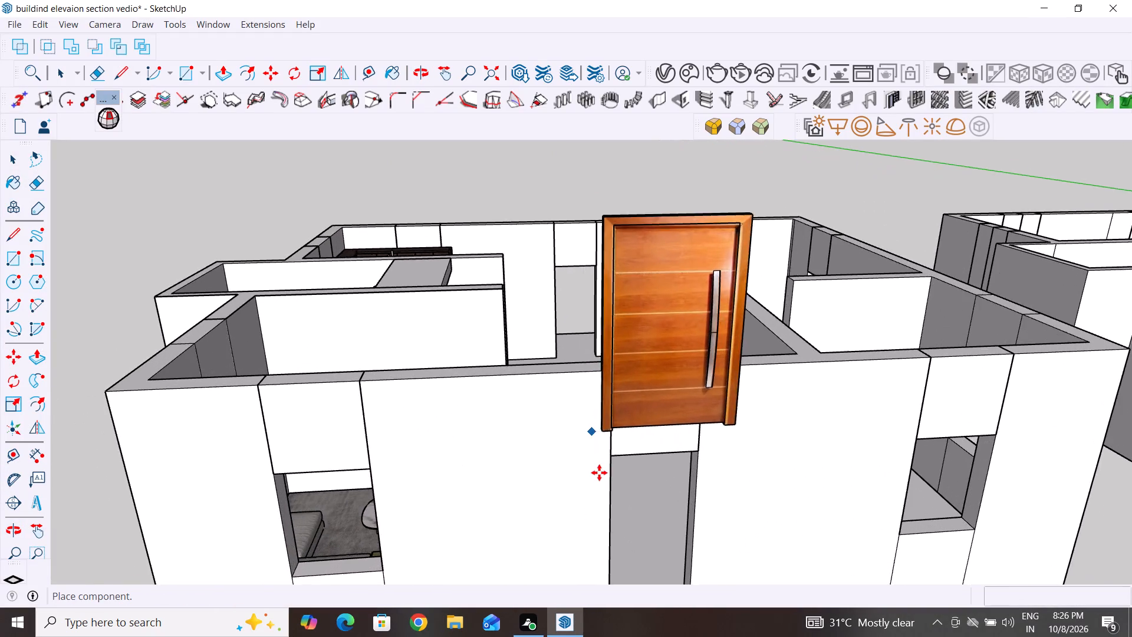
pyautogui.scroll(4, 599, 474)
pyautogui.scroll(-12, 625, 288)
pyautogui.scroll(5, 620, 320)
pyautogui.scroll(2, 627, 369)
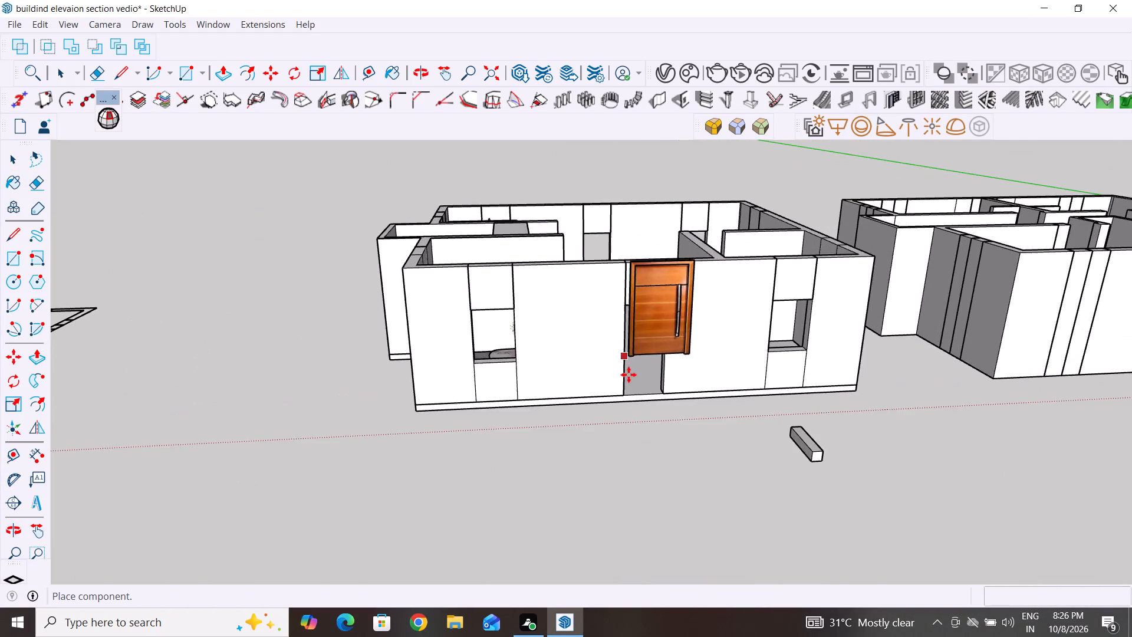
pyautogui.scroll(11, 628, 375)
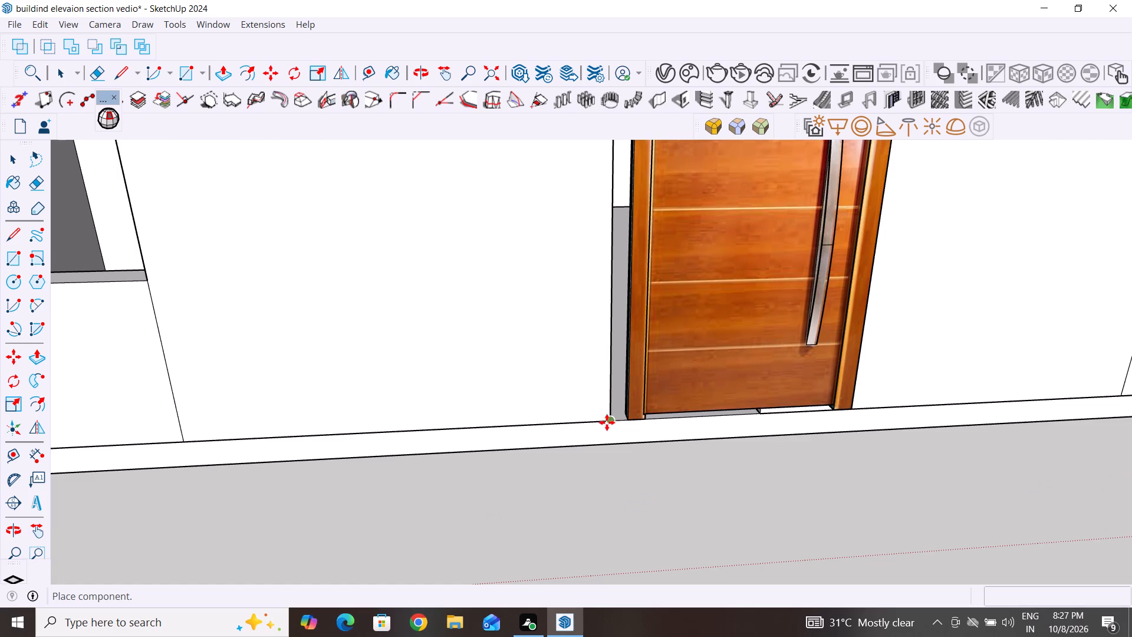
pyautogui.scroll(6, 604, 421)
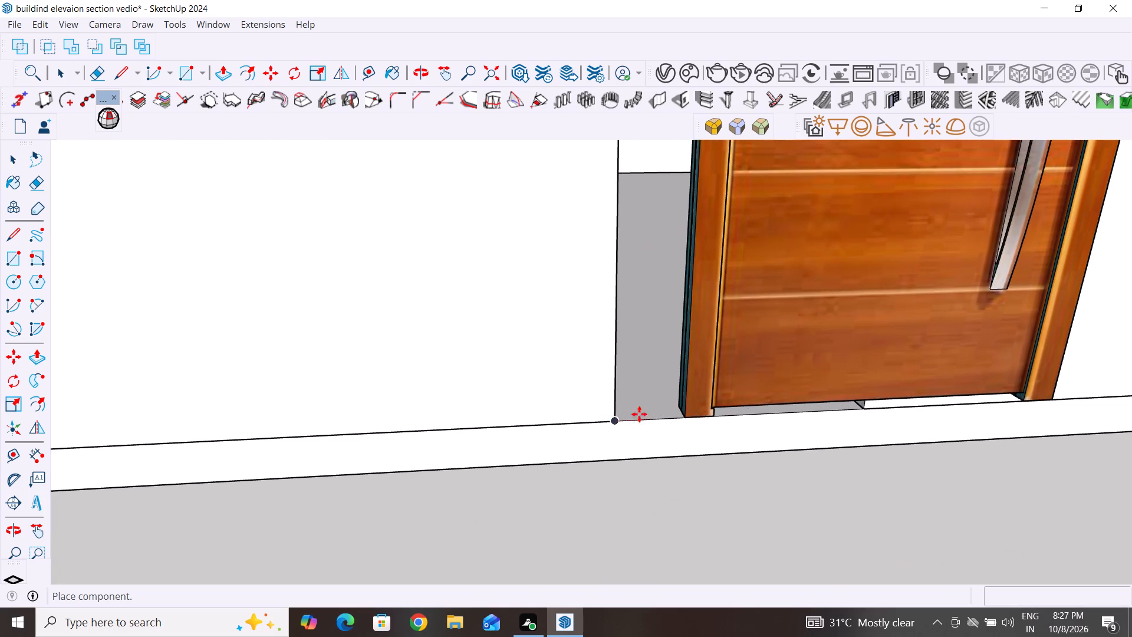
pyautogui.click(608, 421)
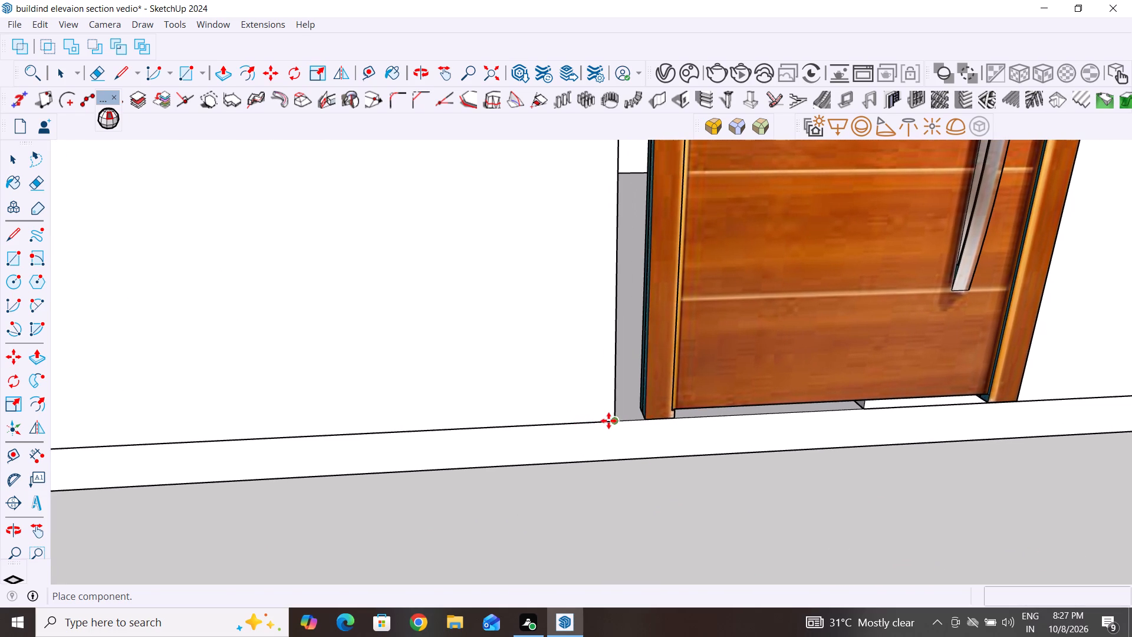
pyautogui.scroll(-2, 574, 511)
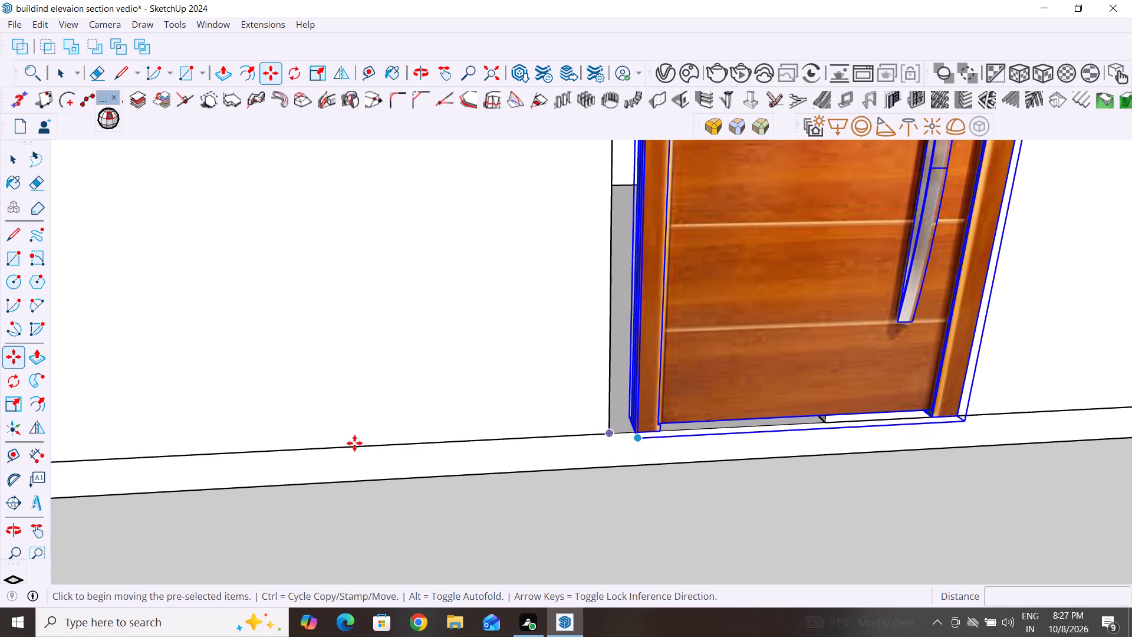
pyautogui.click(9, 156)
pyautogui.click(689, 524)
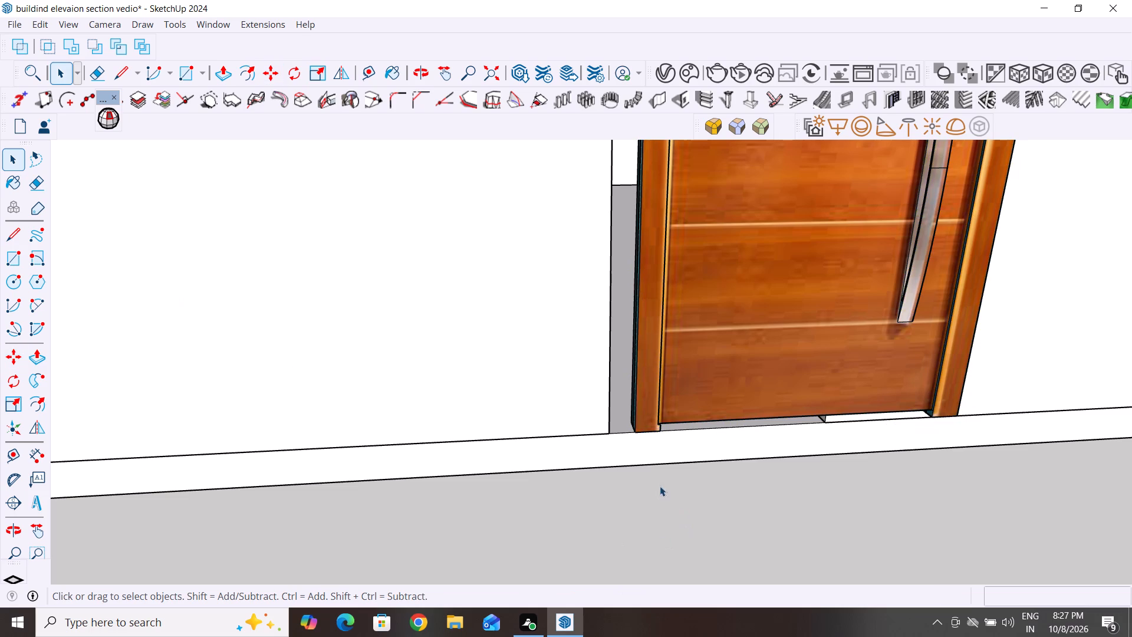
# Move the wooden pivot door so its bottom frame corner meets the front entrance opening's bottom corner, and deselect it.
pyautogui.click(688, 402)
pyautogui.press('m')
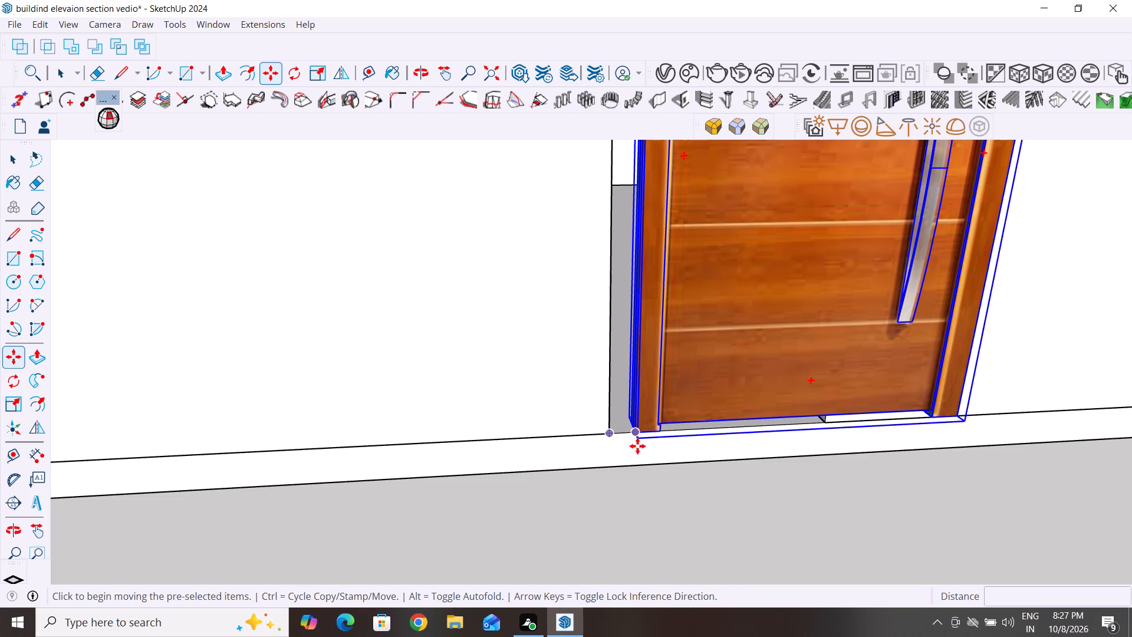
pyautogui.click(637, 439)
pyautogui.scroll(2, 613, 426)
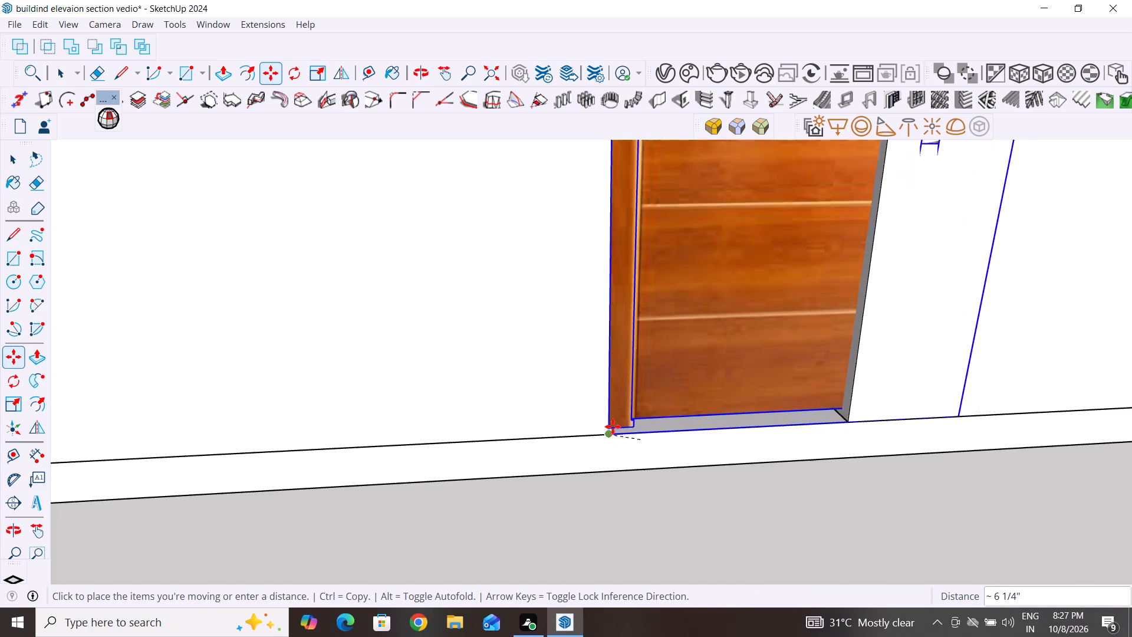
pyautogui.scroll(8, 613, 426)
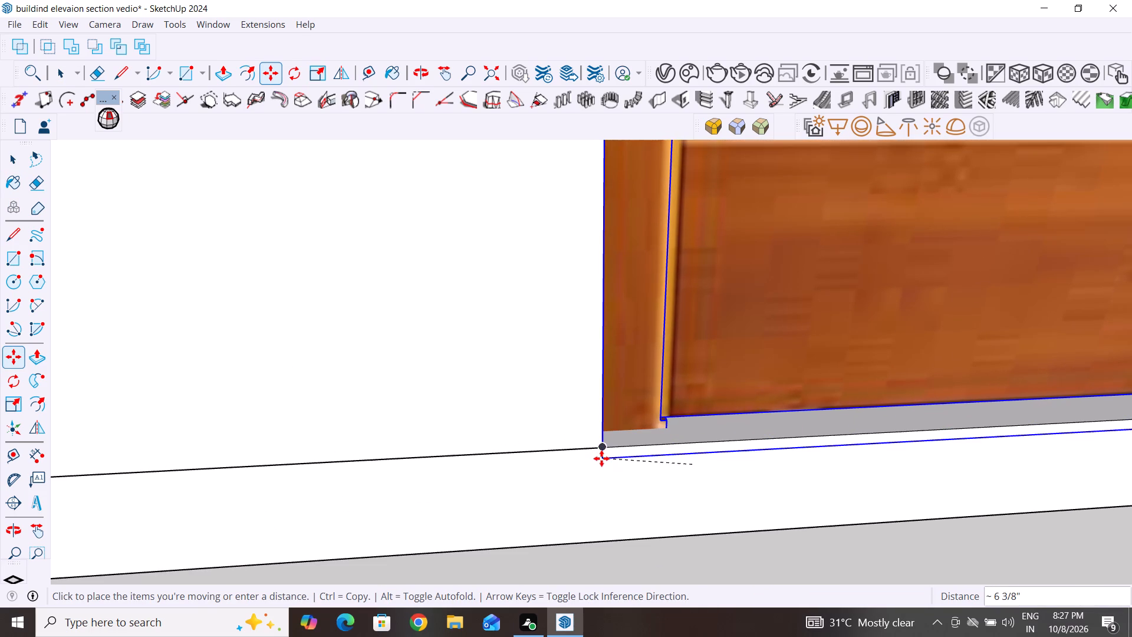
pyautogui.scroll(5, 601, 459)
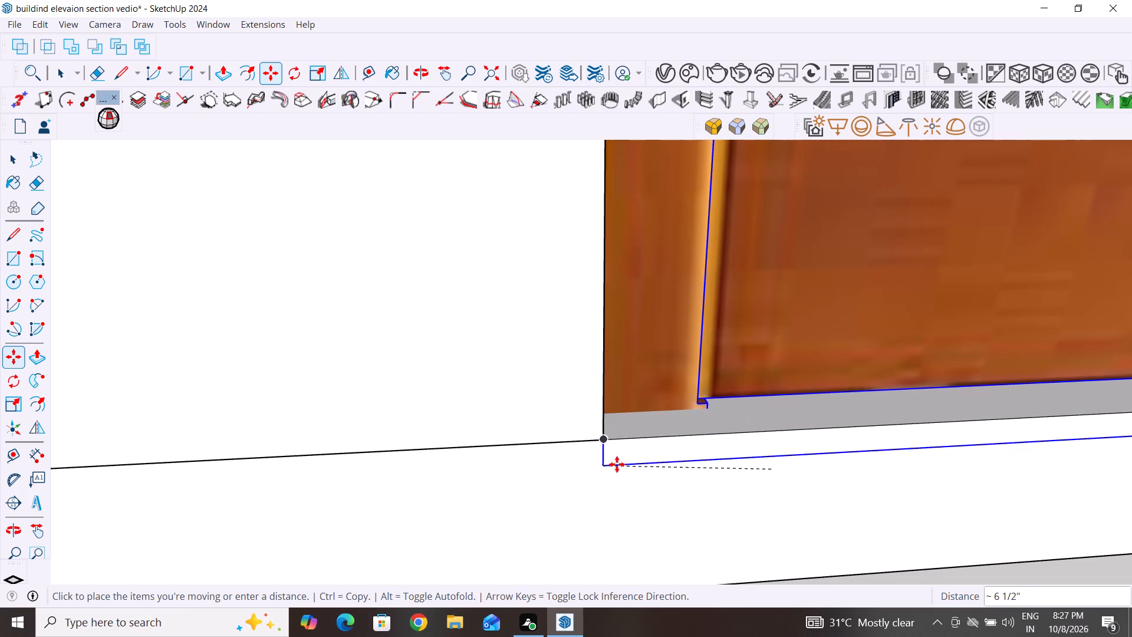
pyautogui.scroll(4, 617, 459)
pyautogui.moveTo(631, 459); pyautogui.dragTo(591, 464, button='middle')
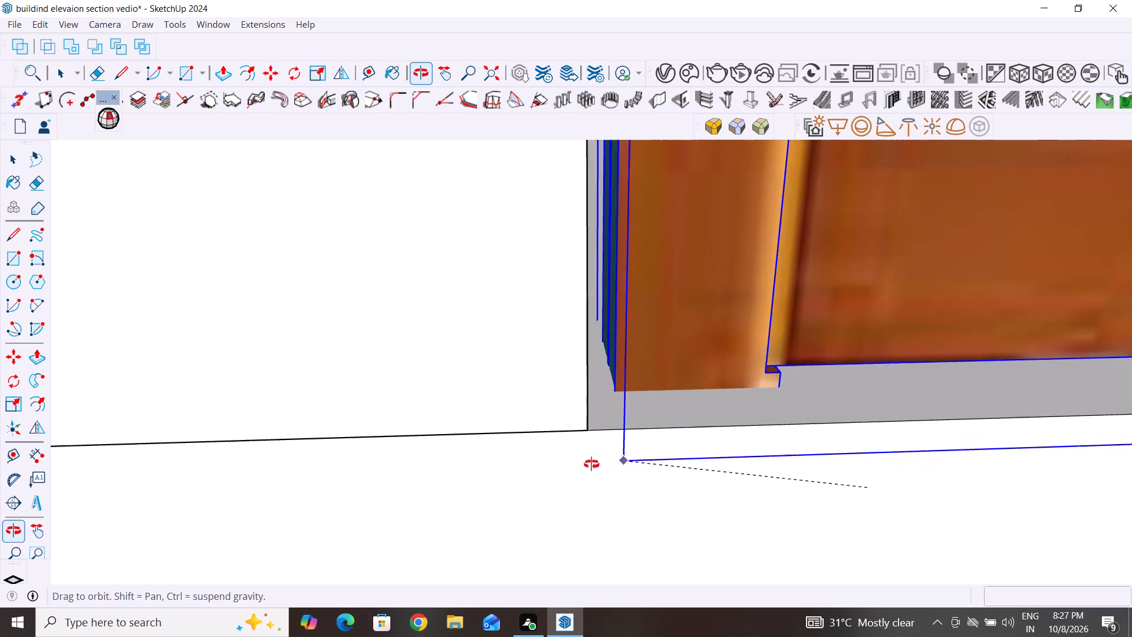
pyautogui.moveTo(591, 464); pyautogui.dragTo(456, 485, button='middle')
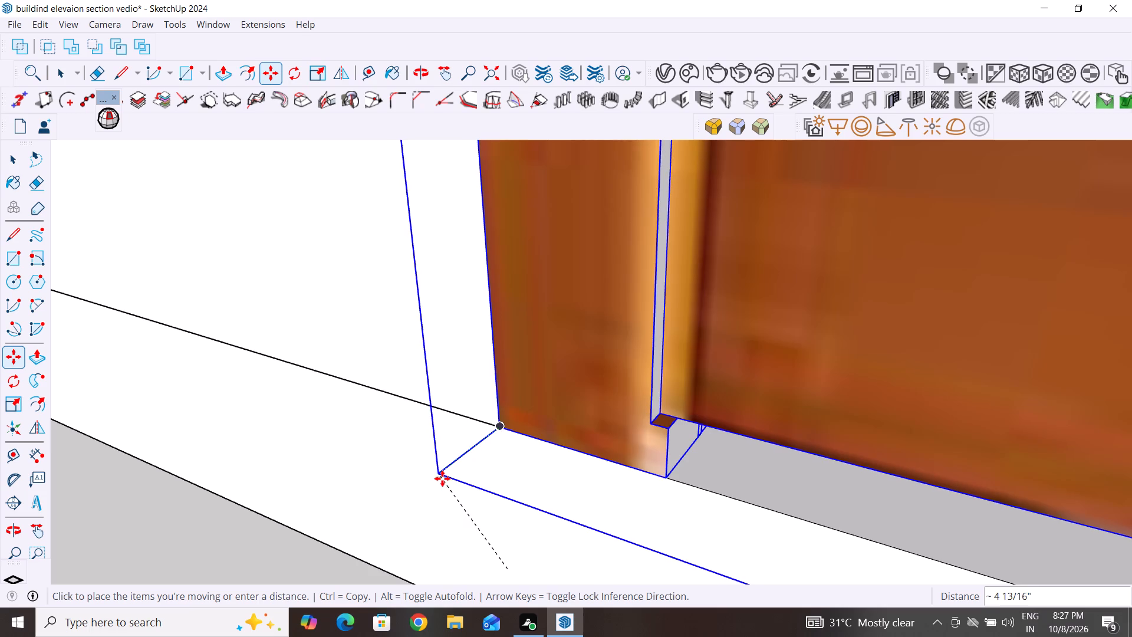
pyautogui.click(441, 477)
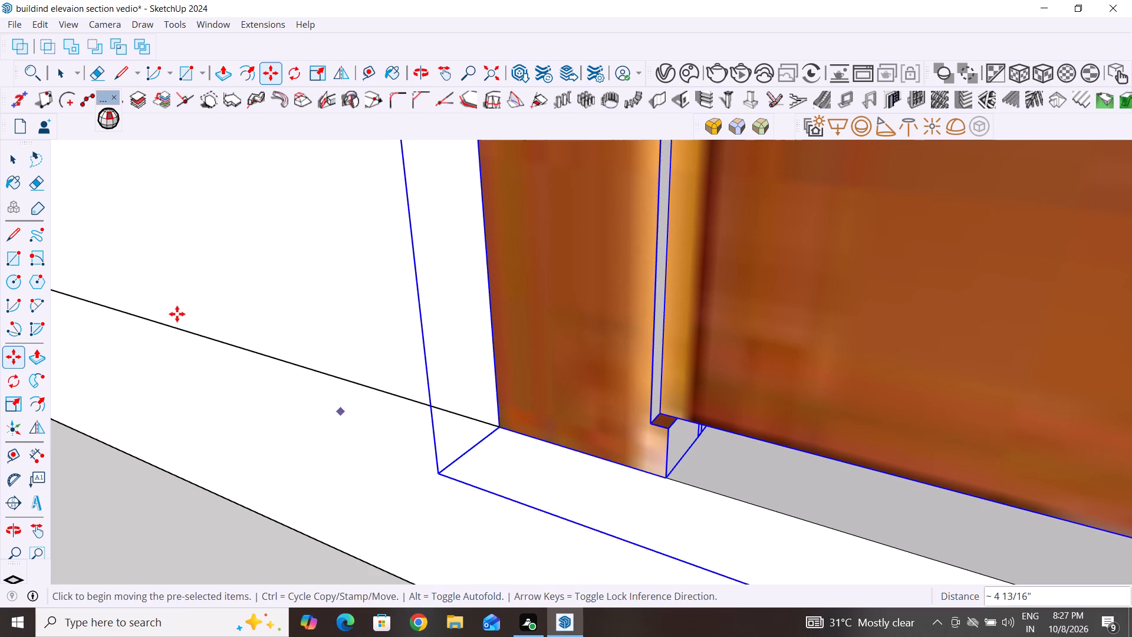
pyautogui.click(16, 152)
pyautogui.click(127, 487)
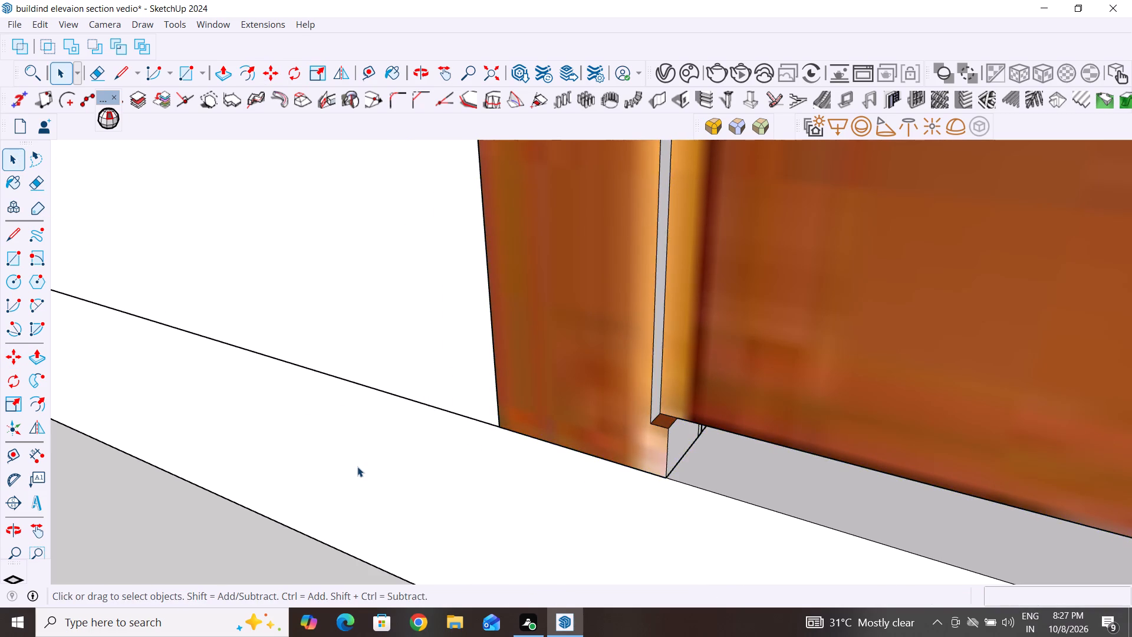
# Scale the door to about 0.67 along red and 0.73 along green to fit the front opening's width, and deselect it.
pyautogui.scroll(-20, 358, 467)
pyautogui.scroll(-4, 358, 467)
pyautogui.moveTo(358, 467); pyautogui.dragTo(432, 481, button='middle')
pyautogui.scroll(-8, 457, 477)
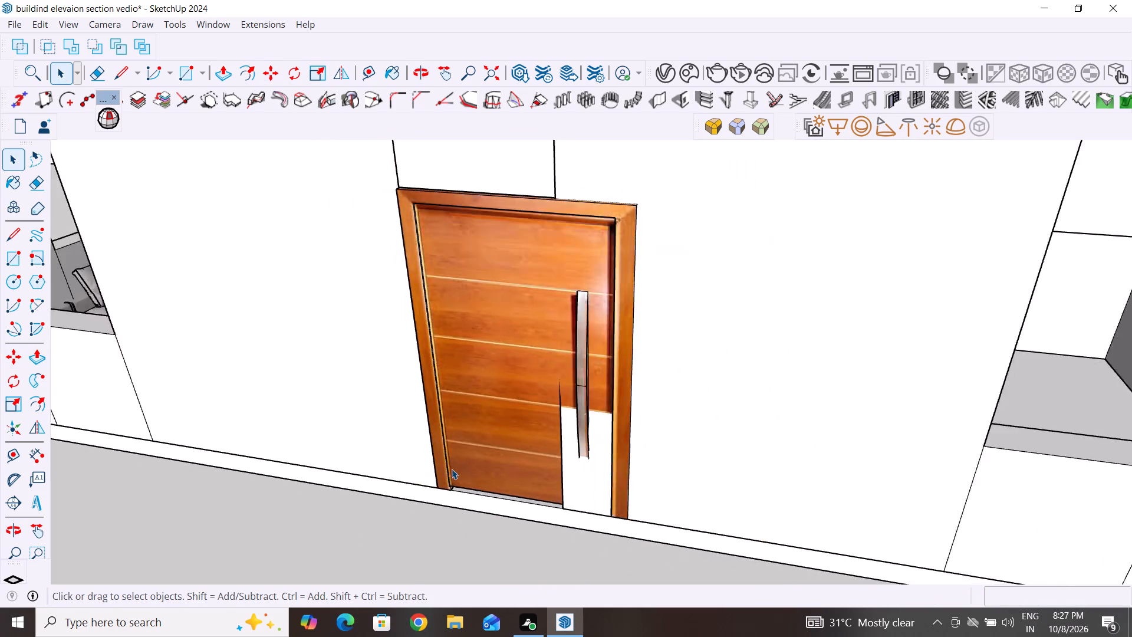
pyautogui.scroll(-6, 452, 469)
pyautogui.moveTo(455, 476); pyautogui.dragTo(571, 415, button='middle')
pyautogui.click(593, 363)
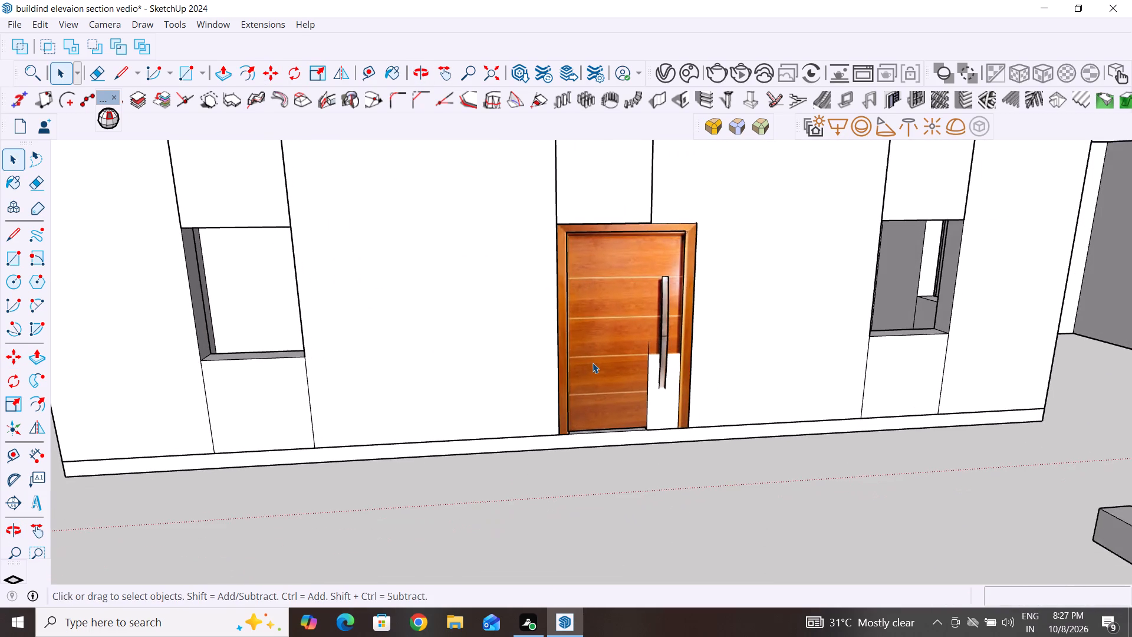
pyautogui.press('s')
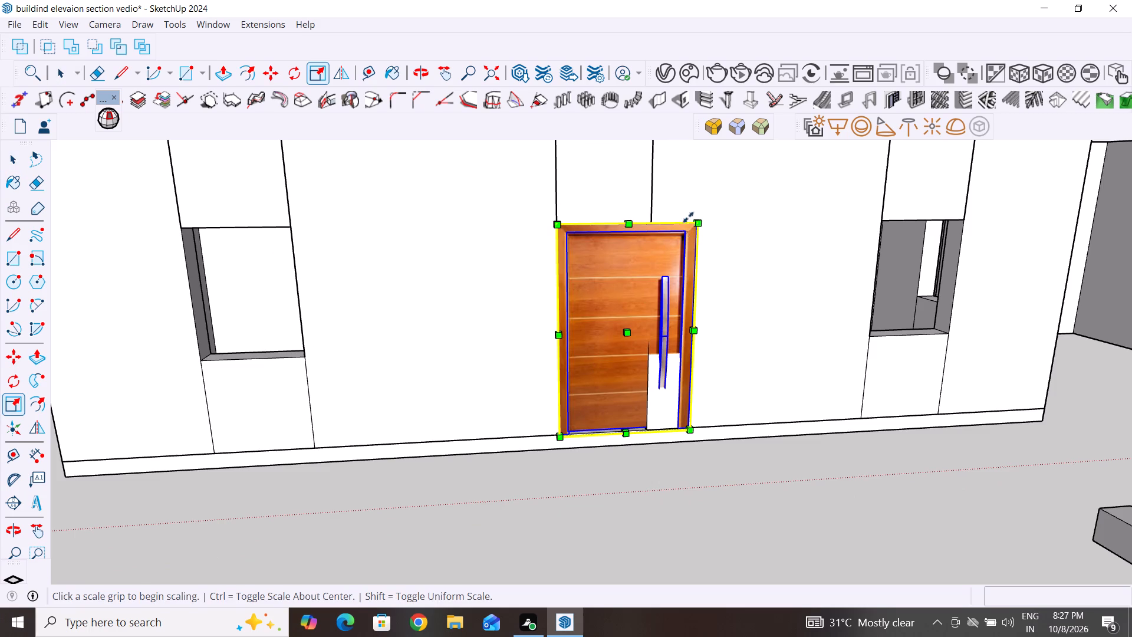
pyautogui.keyDown('ctrl'); pyautogui.moveTo(699, 220); pyautogui.dragTo(660, 238); pyautogui.keyUp('ctrl')
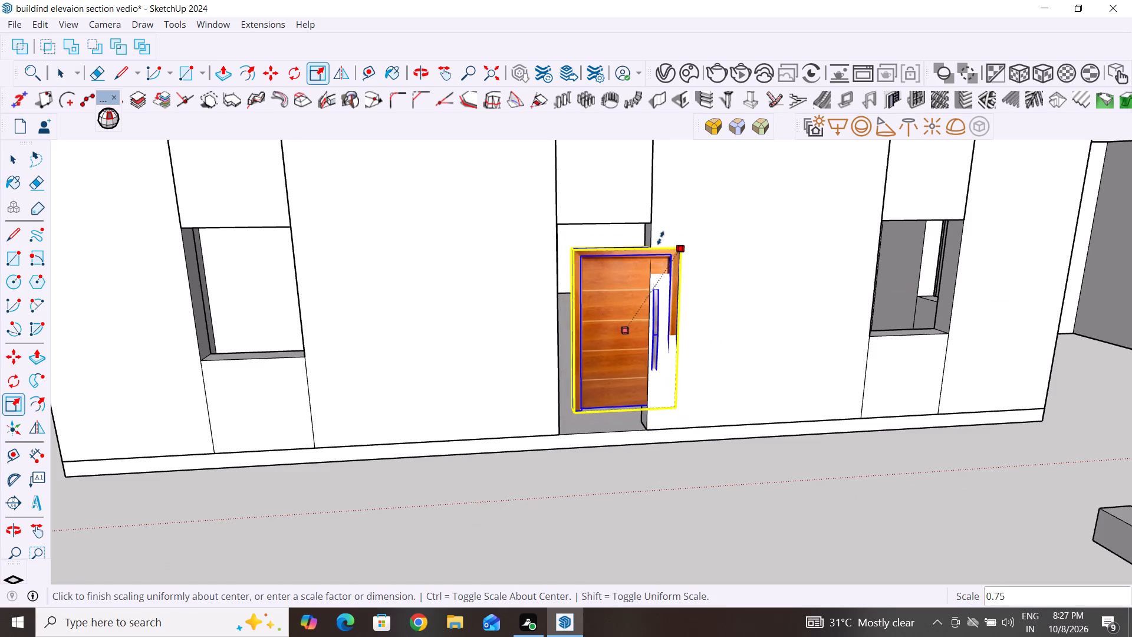
pyautogui.keyDown('ctrl'); pyautogui.moveTo(660, 238); pyautogui.dragTo(677, 229); pyautogui.keyUp('ctrl')
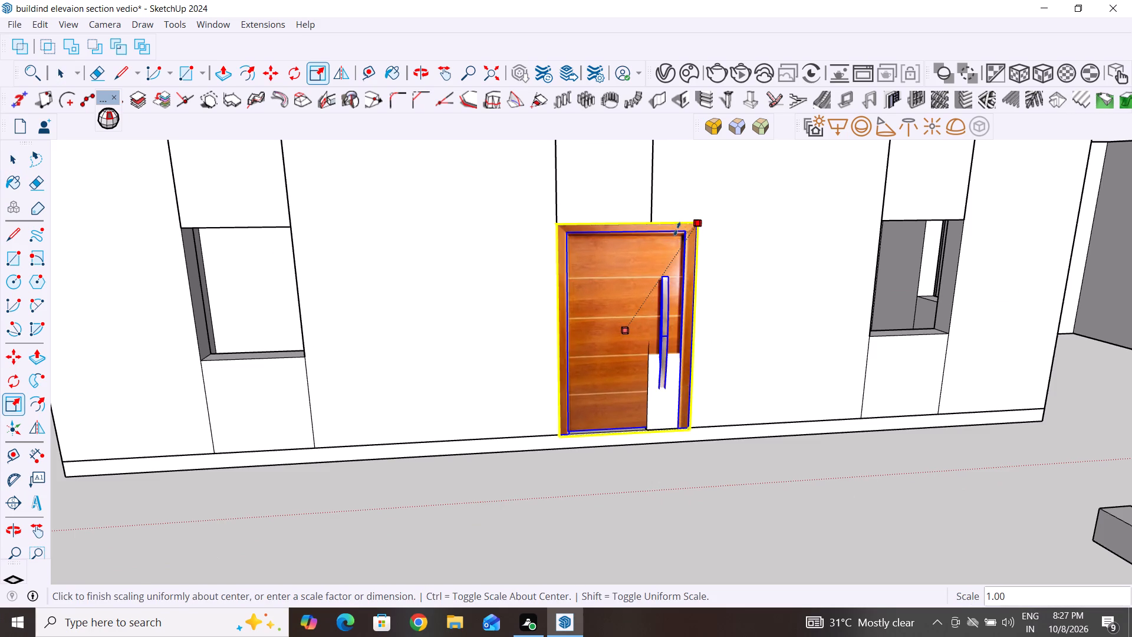
pyautogui.keyDown('ctrl'); pyautogui.moveTo(677, 229); pyautogui.dragTo(689, 223); pyautogui.keyUp('ctrl')
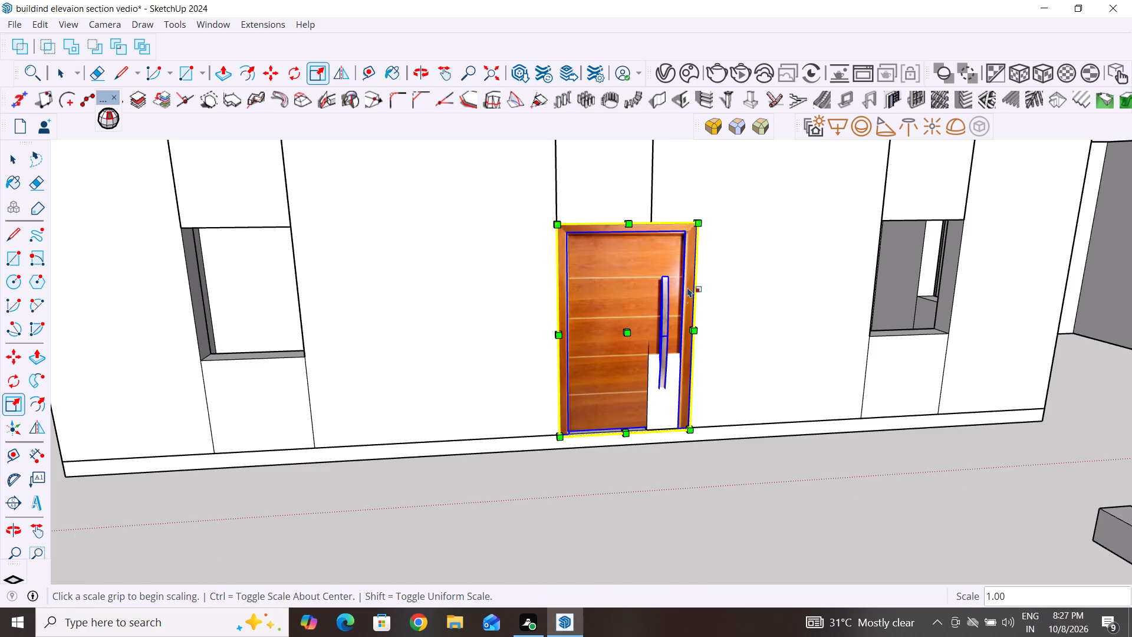
pyautogui.click(694, 327)
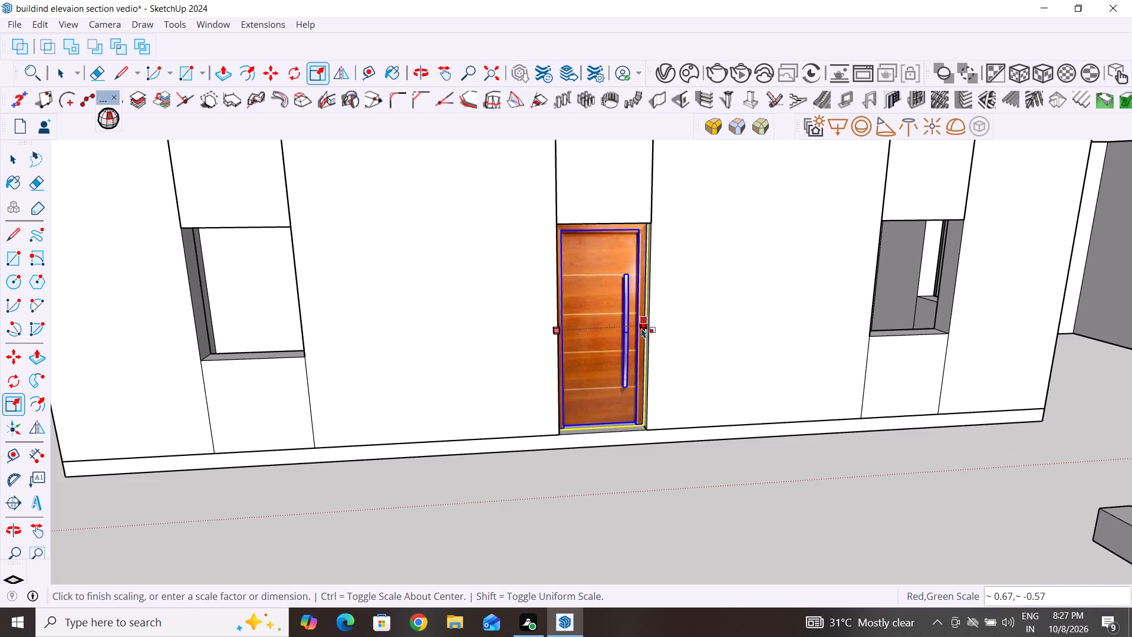
pyautogui.click(648, 356)
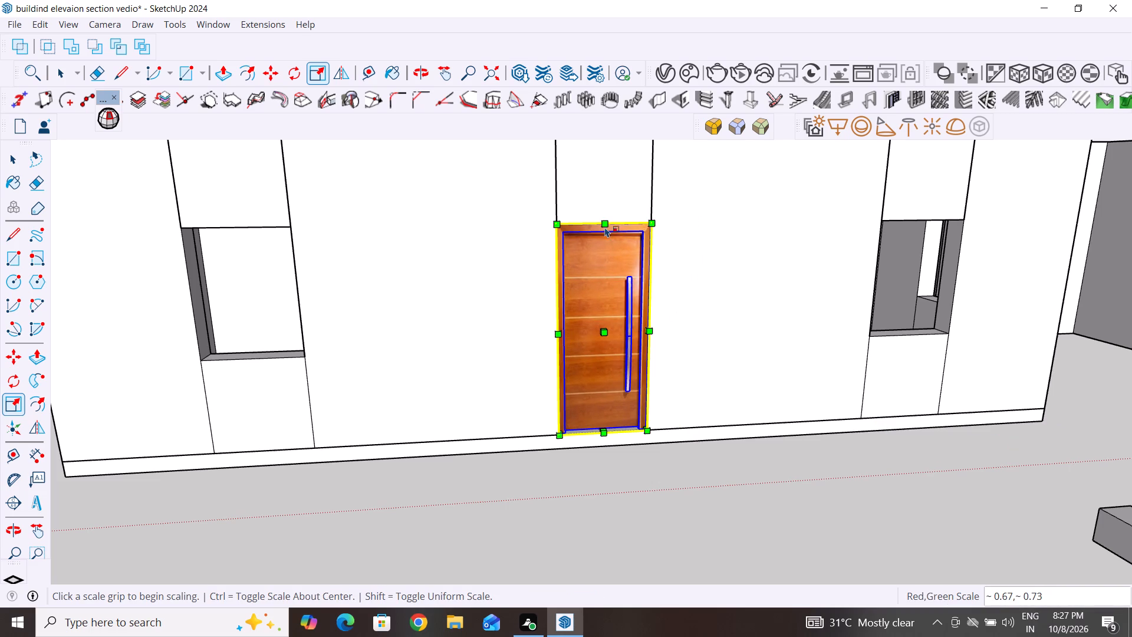
pyautogui.click(9, 160)
pyautogui.click(498, 502)
# Copy the scaled door 28' 8" to the opposite wall's door opening, aligned to its bottom inner corner, and deselect it.
pyautogui.scroll(2, 630, 424)
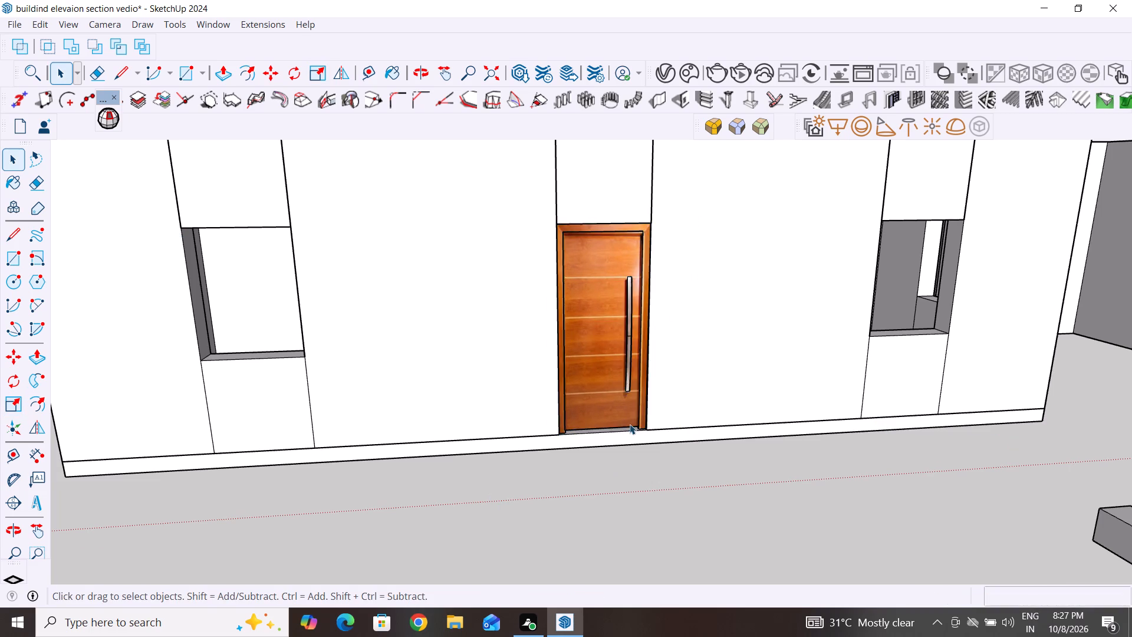
pyautogui.scroll(6, 630, 424)
pyautogui.moveTo(662, 444); pyautogui.dragTo(644, 526, button='middle')
pyautogui.scroll(-5, 646, 517)
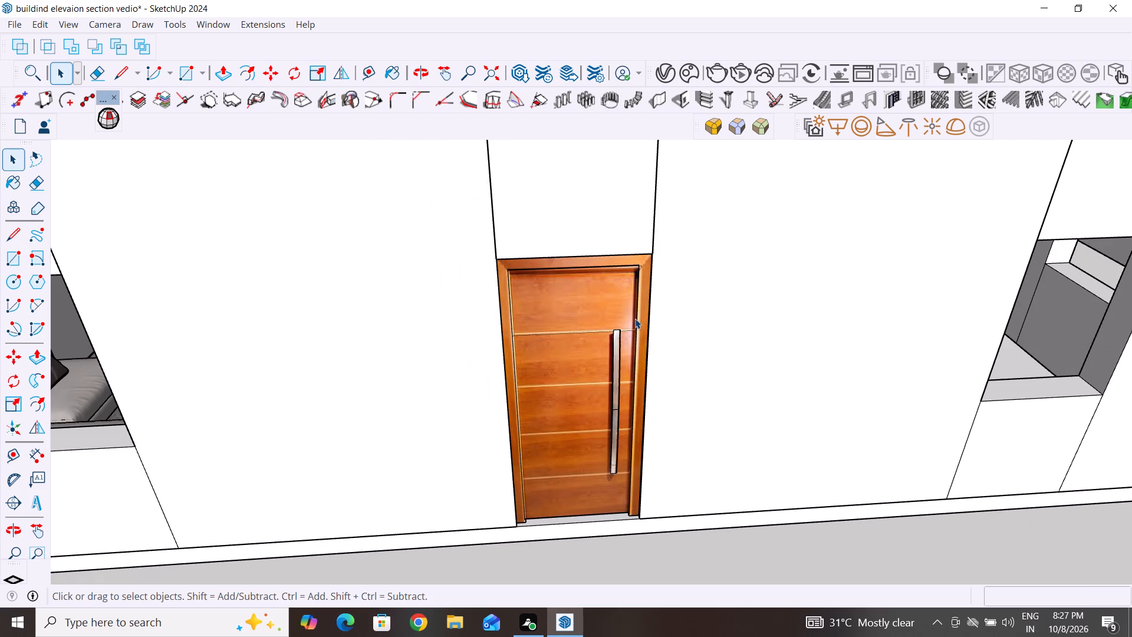
pyautogui.click(578, 313)
pyautogui.scroll(-11, 578, 313)
pyautogui.scroll(2, 598, 350)
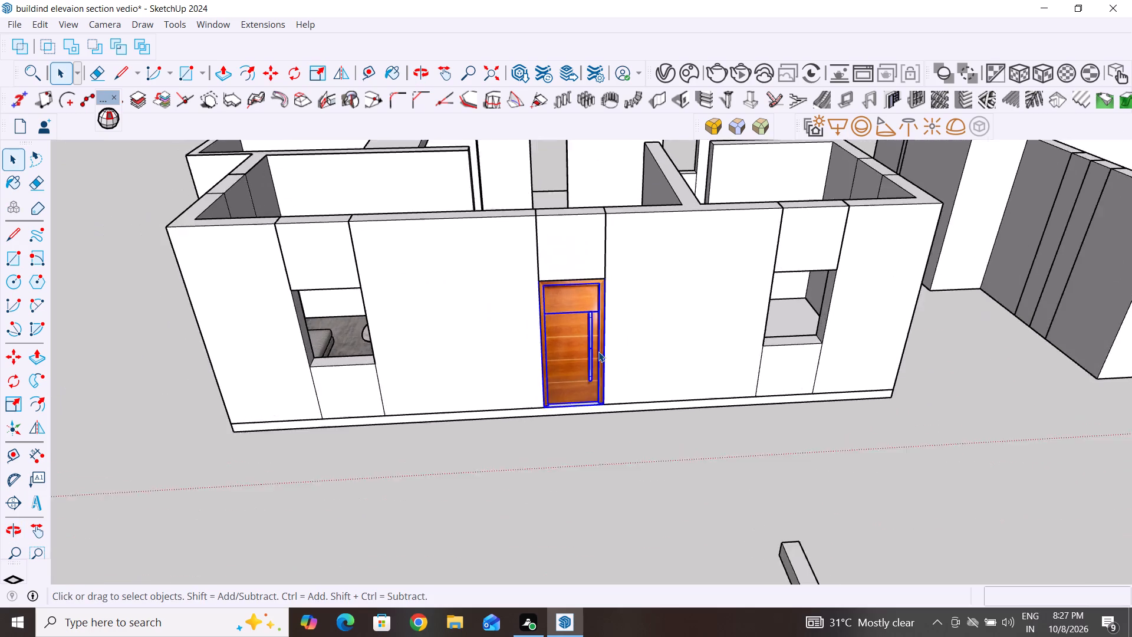
pyautogui.scroll(4, 598, 352)
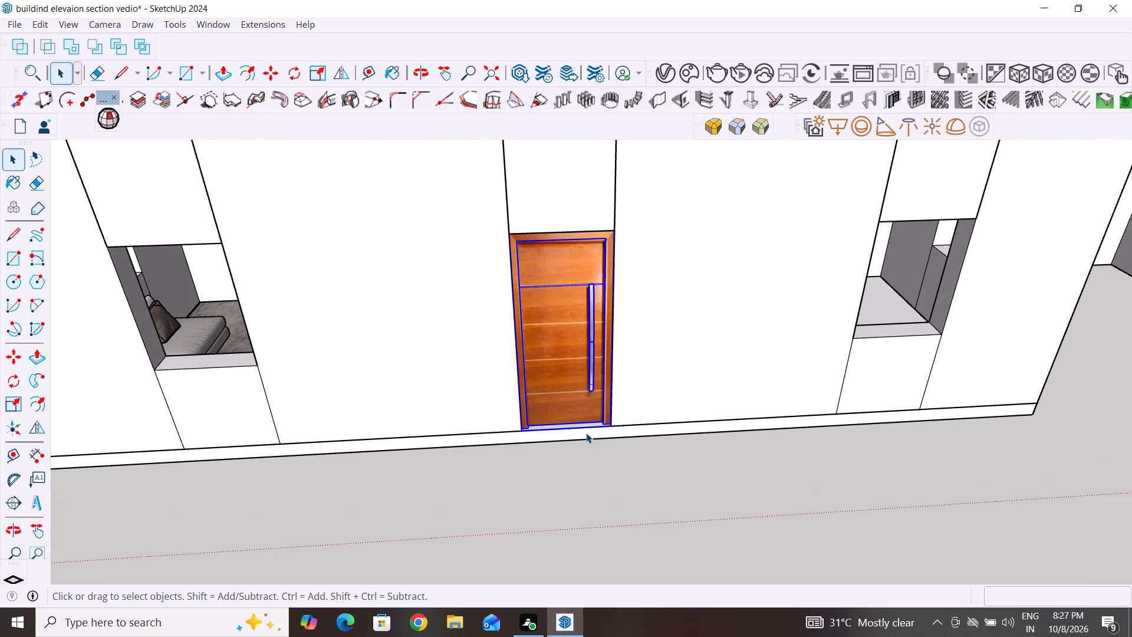
pyautogui.press('m')
pyautogui.click(613, 424)
pyautogui.scroll(-8, 621, 448)
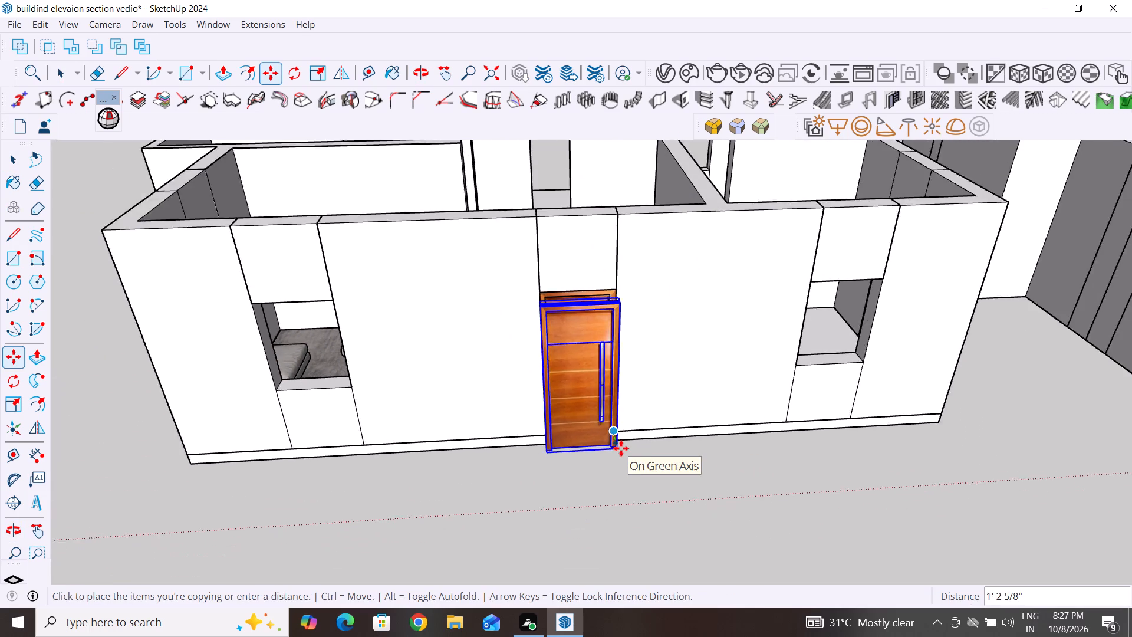
pyautogui.scroll(-8, 621, 448)
pyautogui.scroll(15, 577, 277)
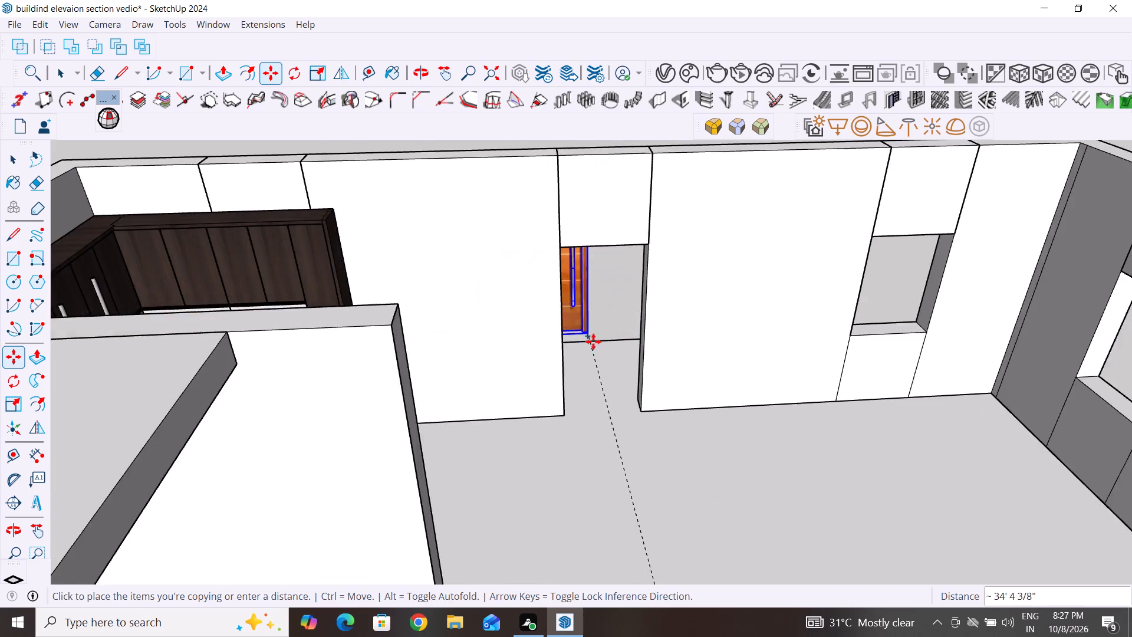
pyautogui.scroll(5, 593, 342)
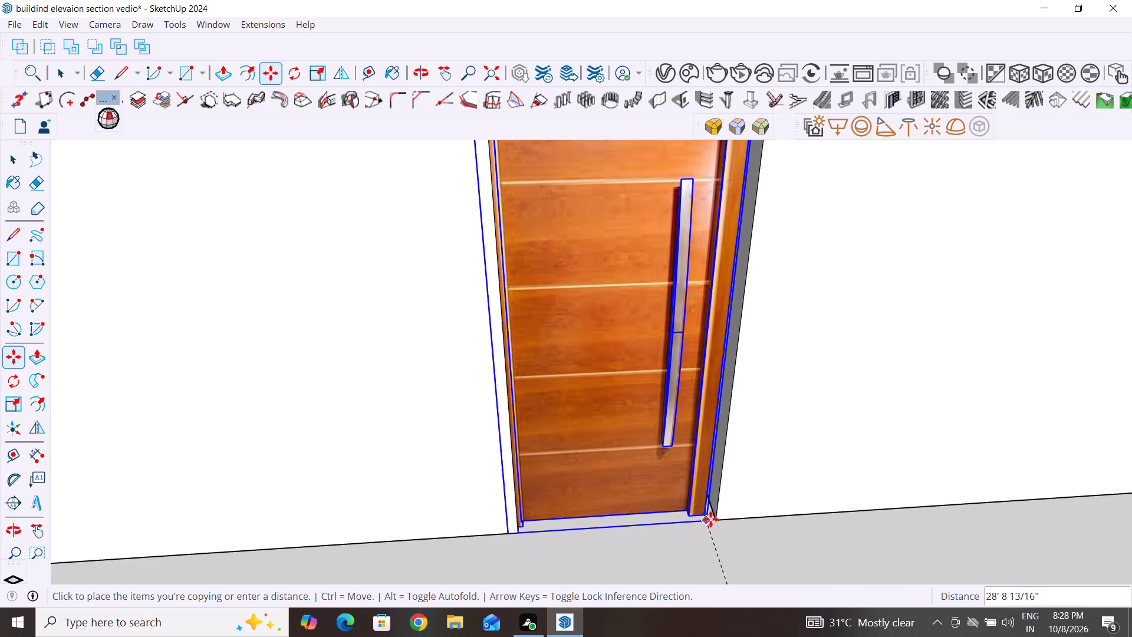
pyautogui.click(715, 522)
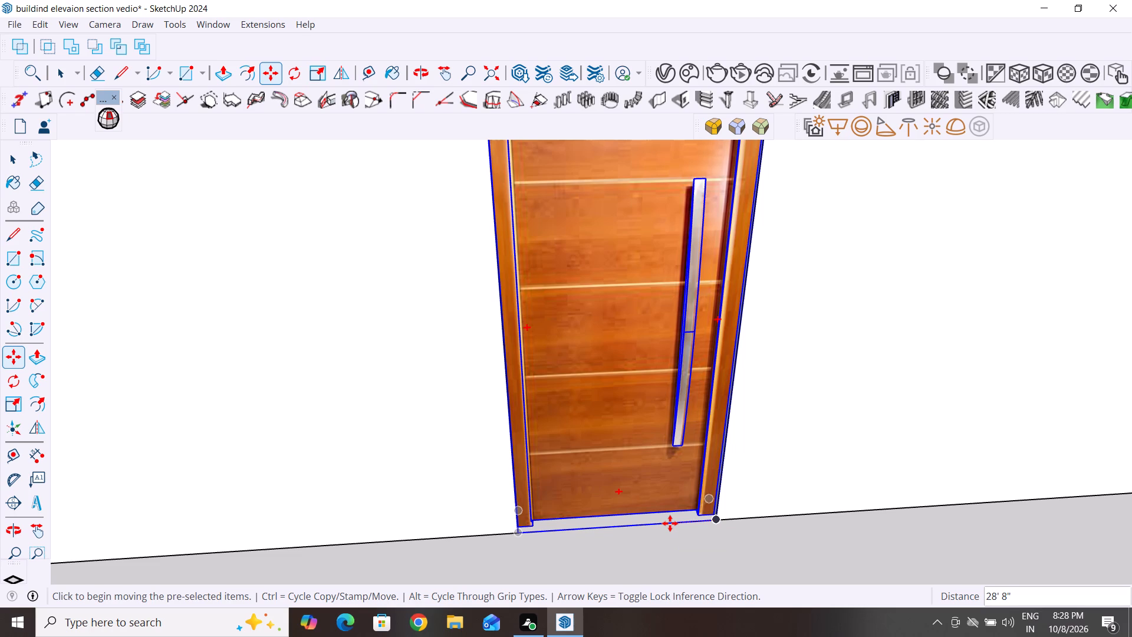
pyautogui.scroll(-14, 727, 520)
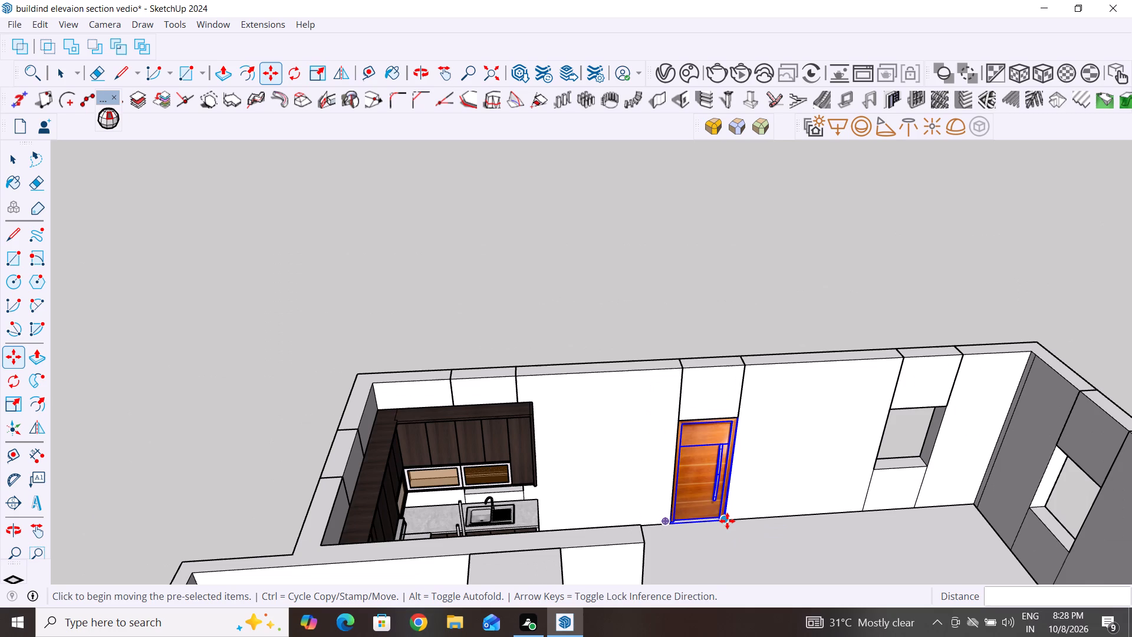
pyautogui.click(15, 156)
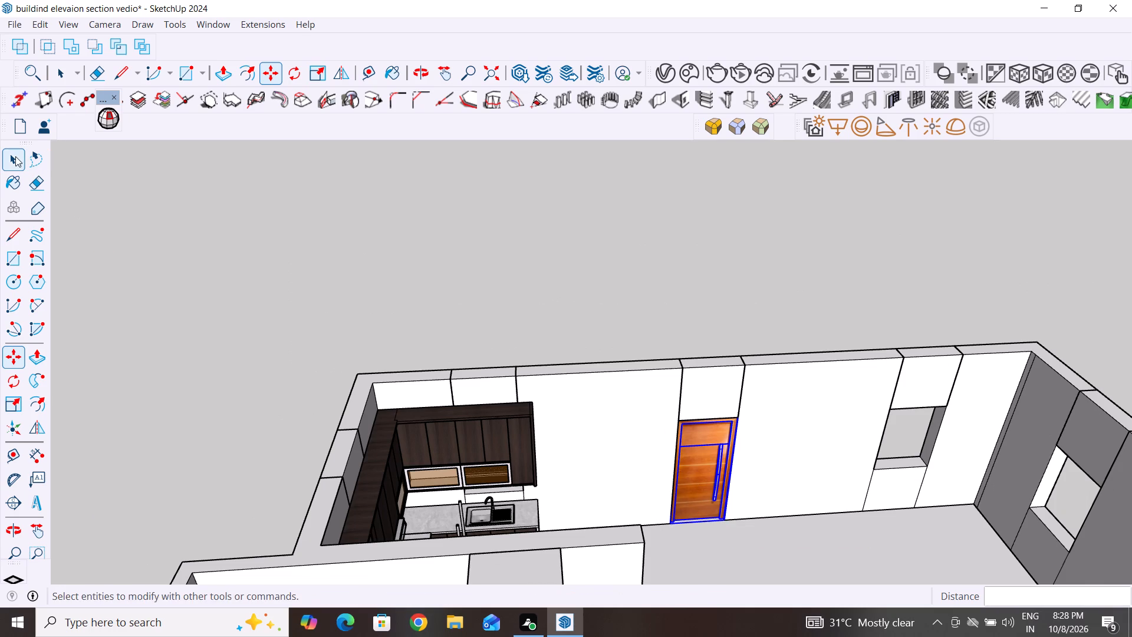
pyautogui.click(344, 230)
# Examine the ground floor from above, including both doors, the rooms and the furniture layout.
pyautogui.scroll(-12, 577, 306)
pyautogui.moveTo(672, 395); pyautogui.dragTo(449, 367, button='middle')
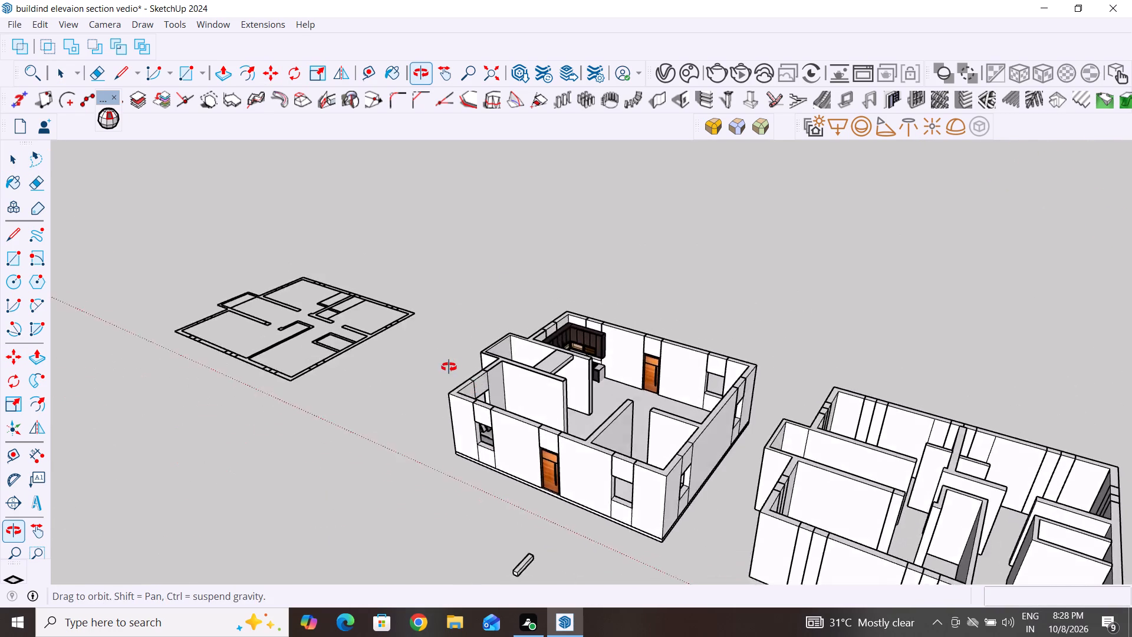
pyautogui.moveTo(449, 367); pyautogui.dragTo(620, 551, button='middle')
pyautogui.scroll(7, 608, 470)
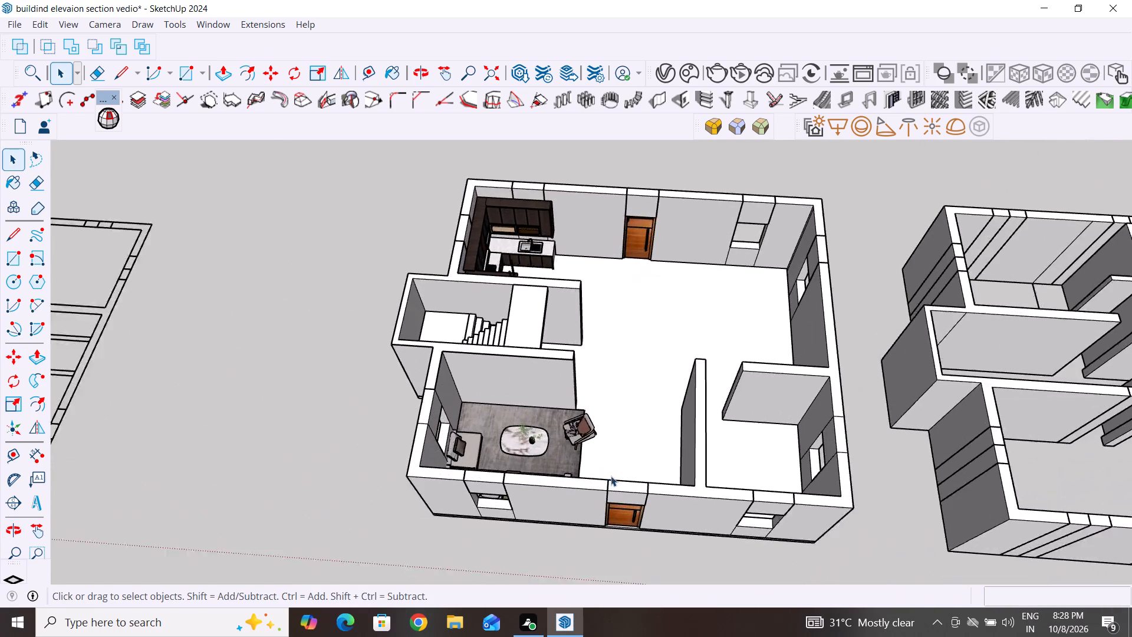
pyautogui.scroll(3, 611, 476)
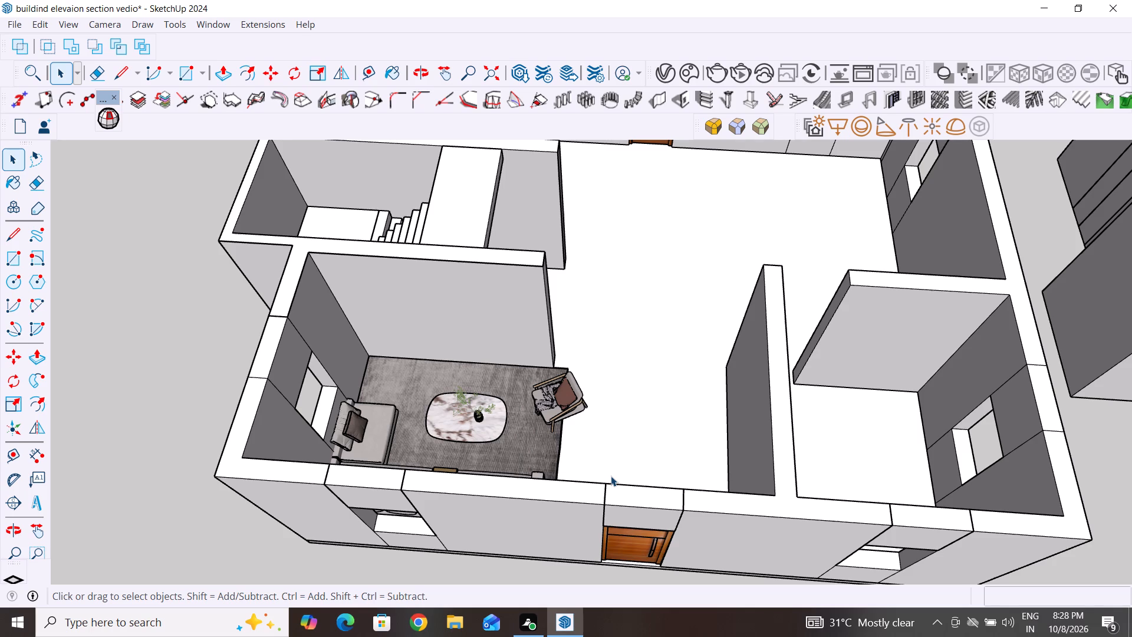
pyautogui.scroll(-5, 611, 476)
pyautogui.moveTo(762, 467); pyautogui.dragTo(710, 446, button='middle')
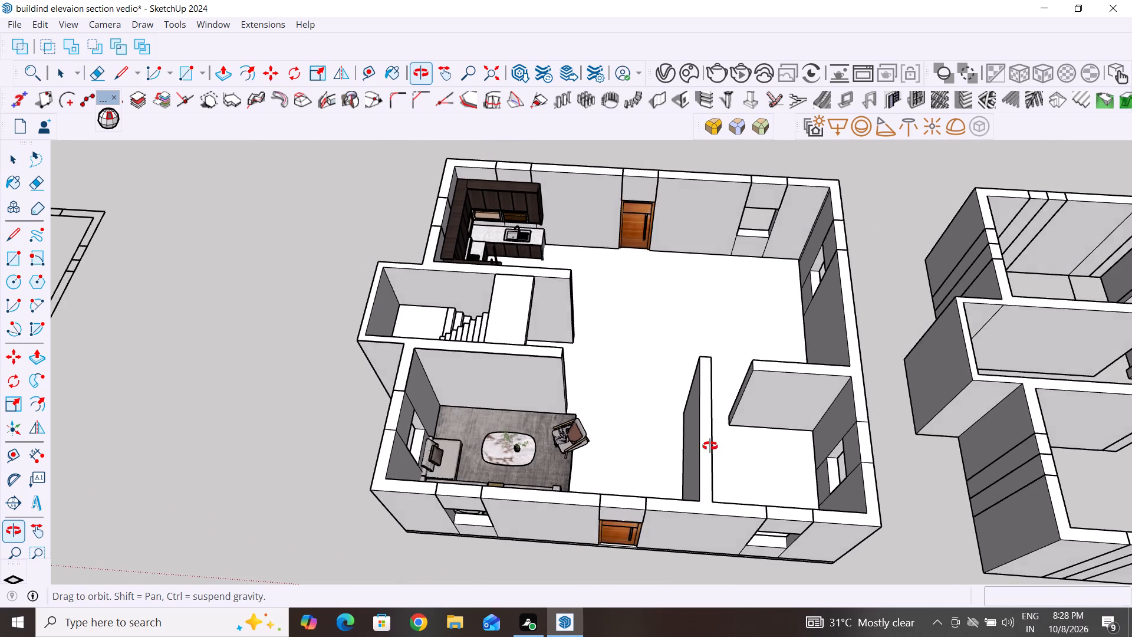
pyautogui.moveTo(710, 446); pyautogui.dragTo(883, 475, button='middle')
# Copy the wooden door in the kitchen-side outer wall about 18' 10 3/4" to the inner room's doorway, its bottom corner at floor level, and deselect it.
pyautogui.click(567, 221)
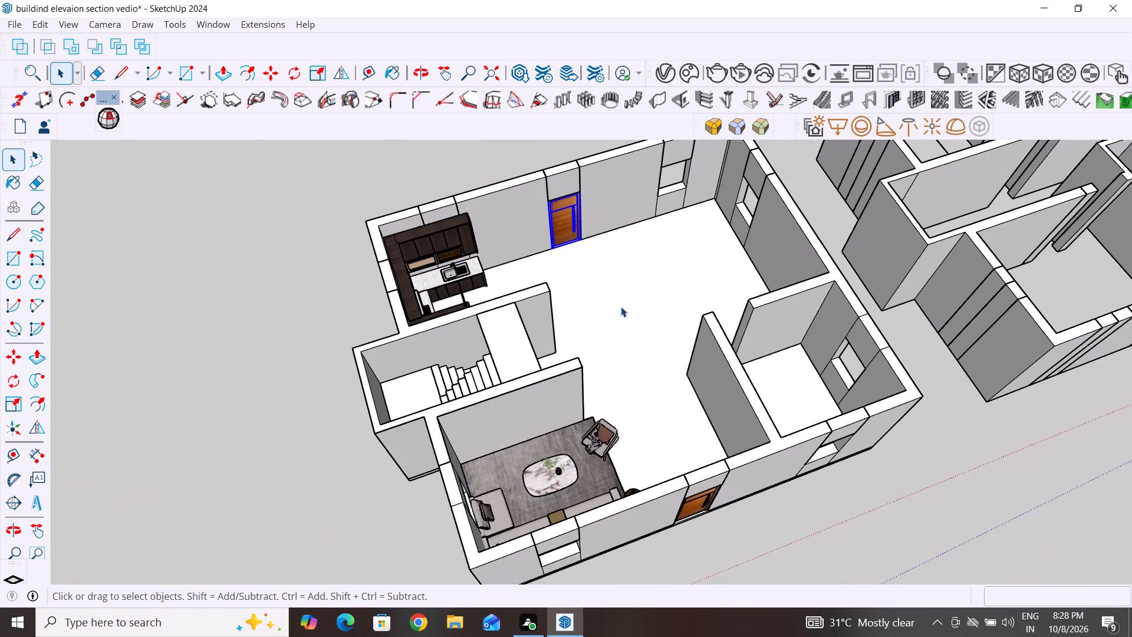
pyautogui.scroll(-4, 615, 292)
pyautogui.moveTo(613, 302); pyautogui.dragTo(910, 337, button='middle')
pyautogui.moveTo(424, 377); pyautogui.dragTo(588, 371, button='middle')
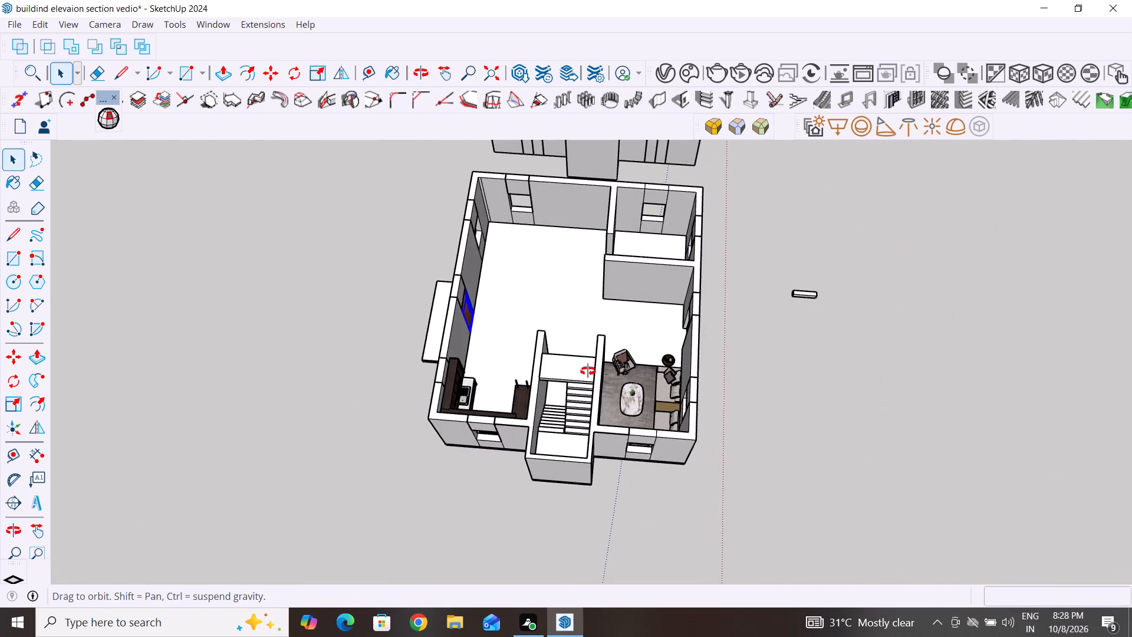
pyautogui.moveTo(588, 371); pyautogui.dragTo(818, 183, button='middle')
pyautogui.moveTo(756, 435); pyautogui.dragTo(746, 452, button='middle')
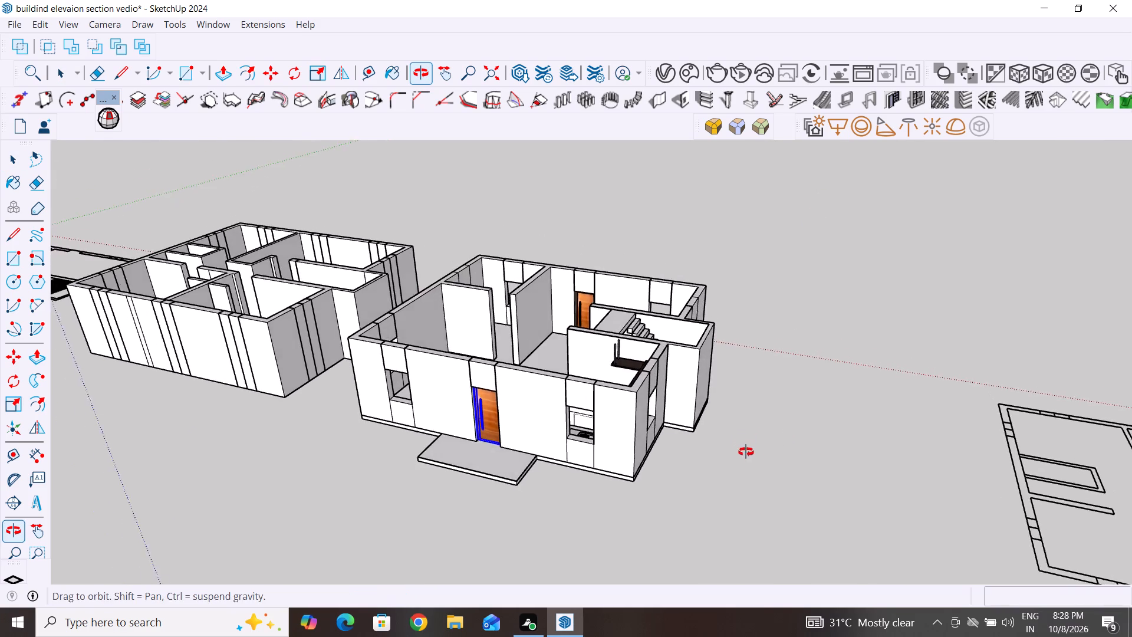
pyautogui.moveTo(746, 452); pyautogui.dragTo(773, 481, button='middle')
pyautogui.scroll(9, 502, 415)
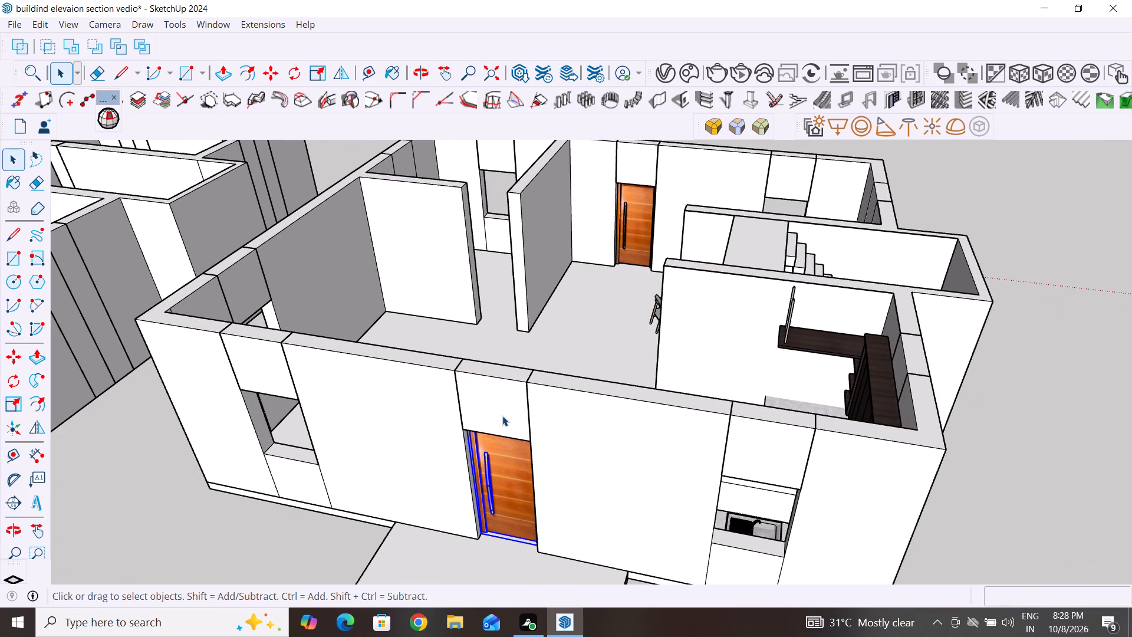
pyautogui.press('m')
pyautogui.scroll(5, 508, 536)
pyautogui.moveTo(523, 545); pyautogui.dragTo(598, 546, button='middle')
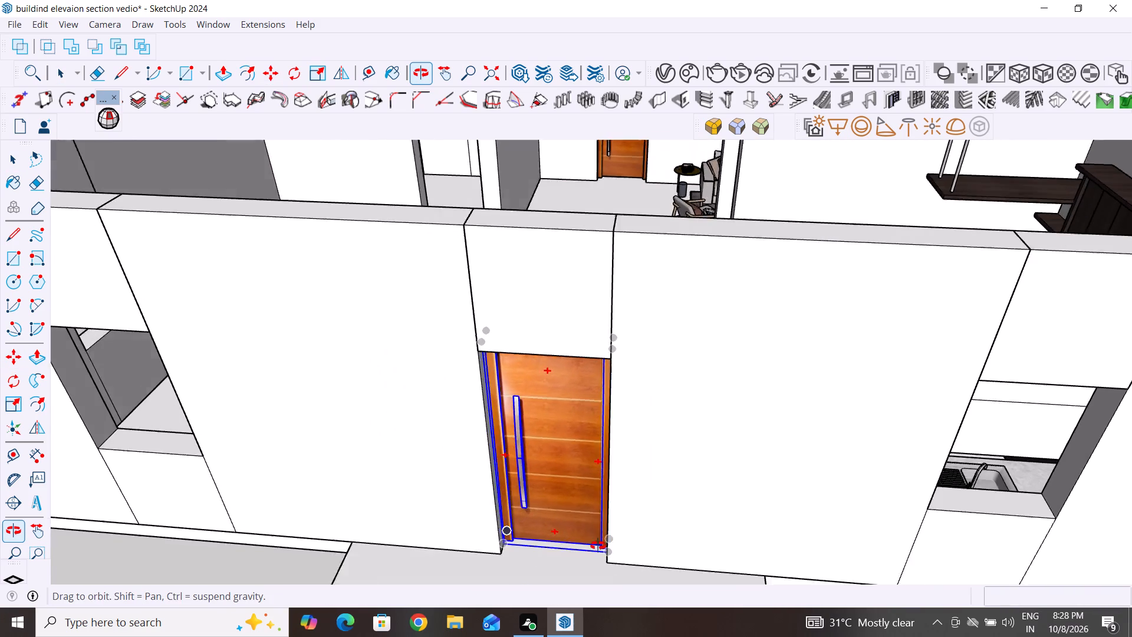
pyautogui.moveTo(598, 546); pyautogui.dragTo(607, 556, button='middle')
pyautogui.scroll(10, 644, 552)
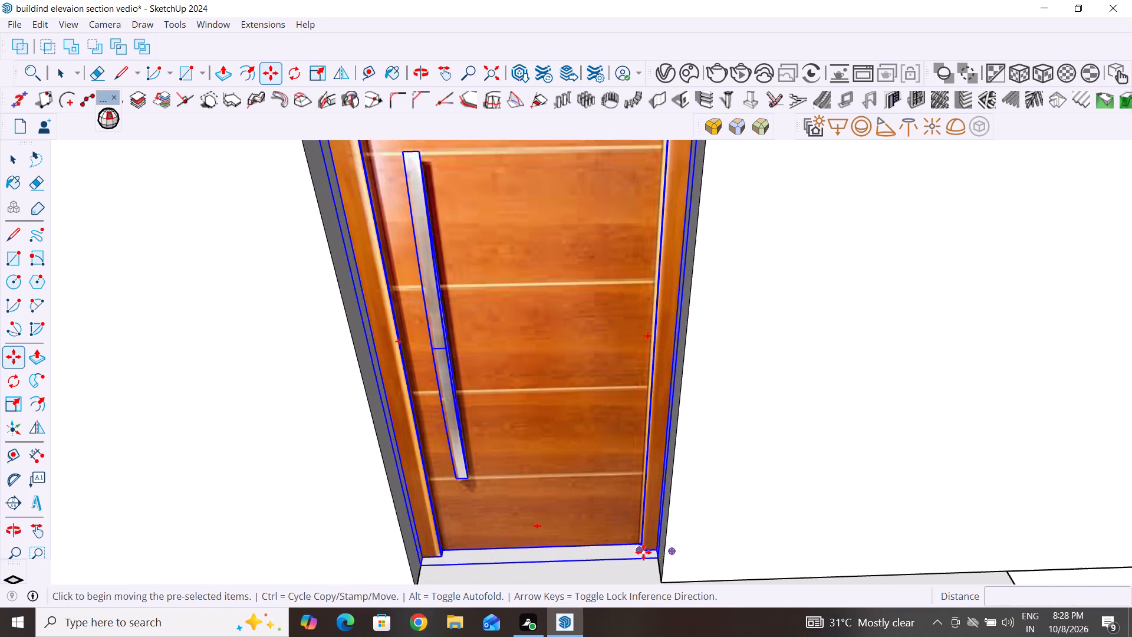
pyautogui.click(660, 554)
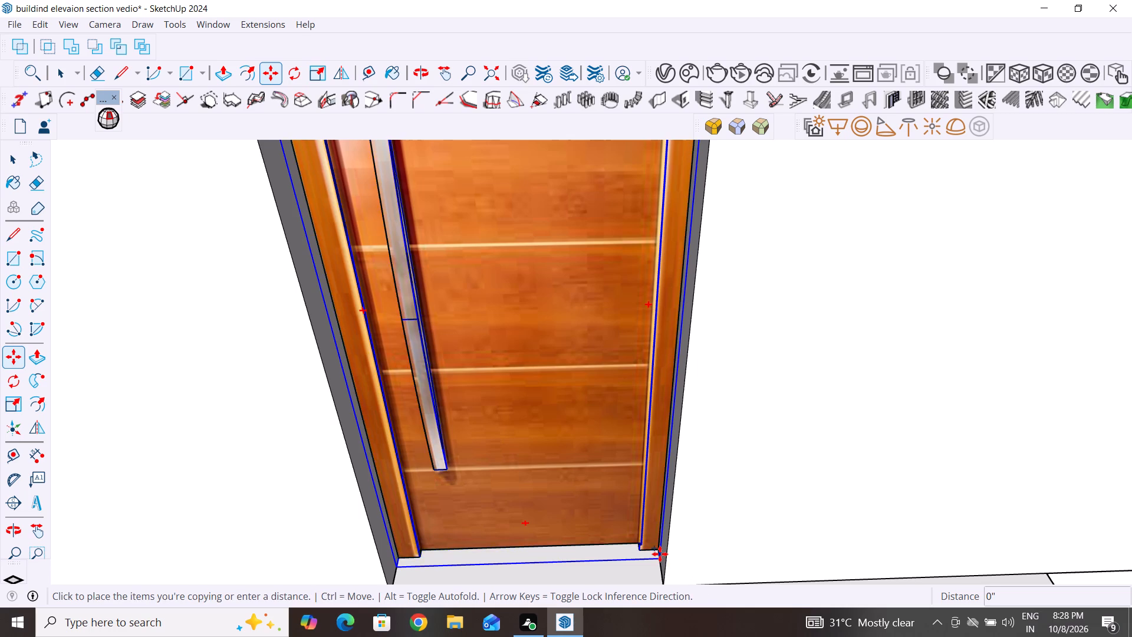
pyautogui.scroll(-5, 660, 554)
pyautogui.scroll(-12, 556, 326)
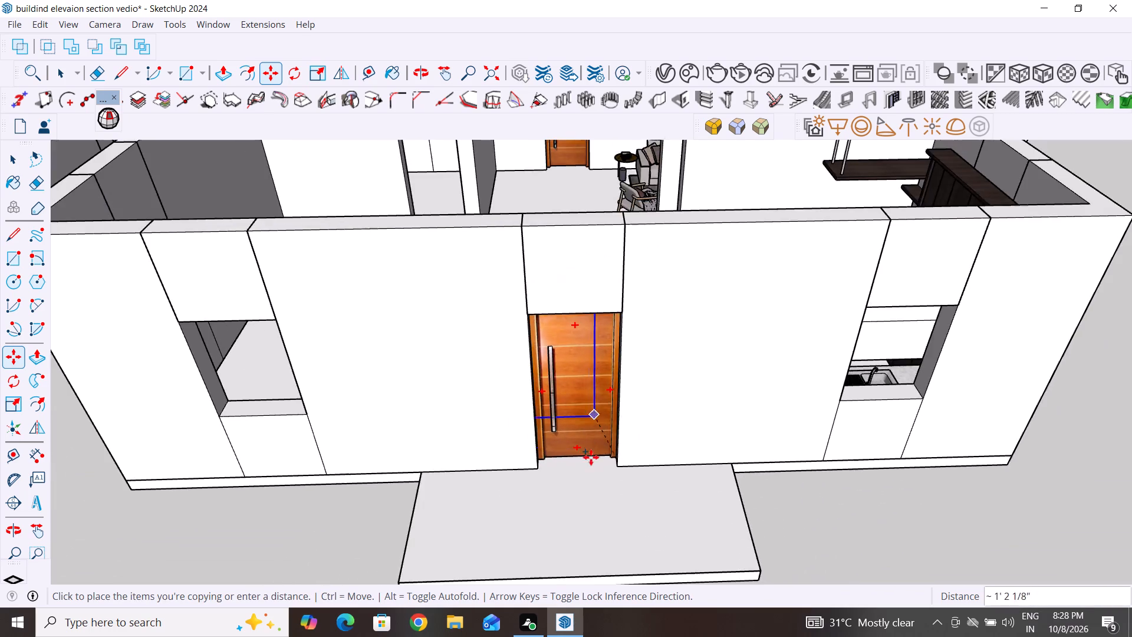
pyautogui.scroll(-7, 590, 459)
pyautogui.scroll(13, 469, 241)
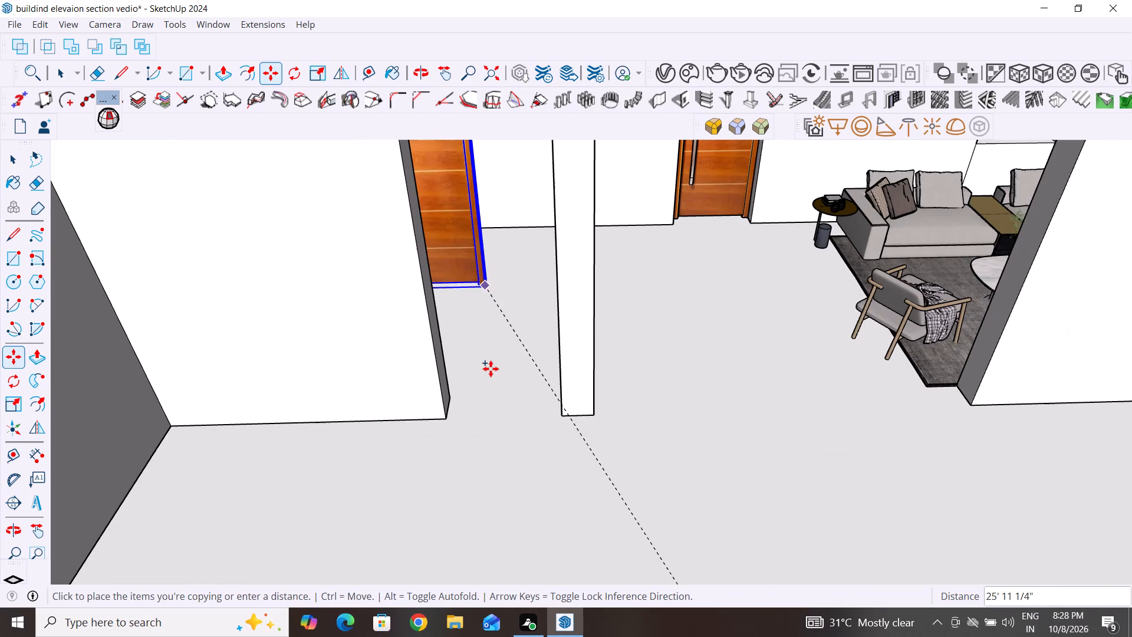
pyautogui.scroll(5, 560, 414)
pyautogui.click(560, 414)
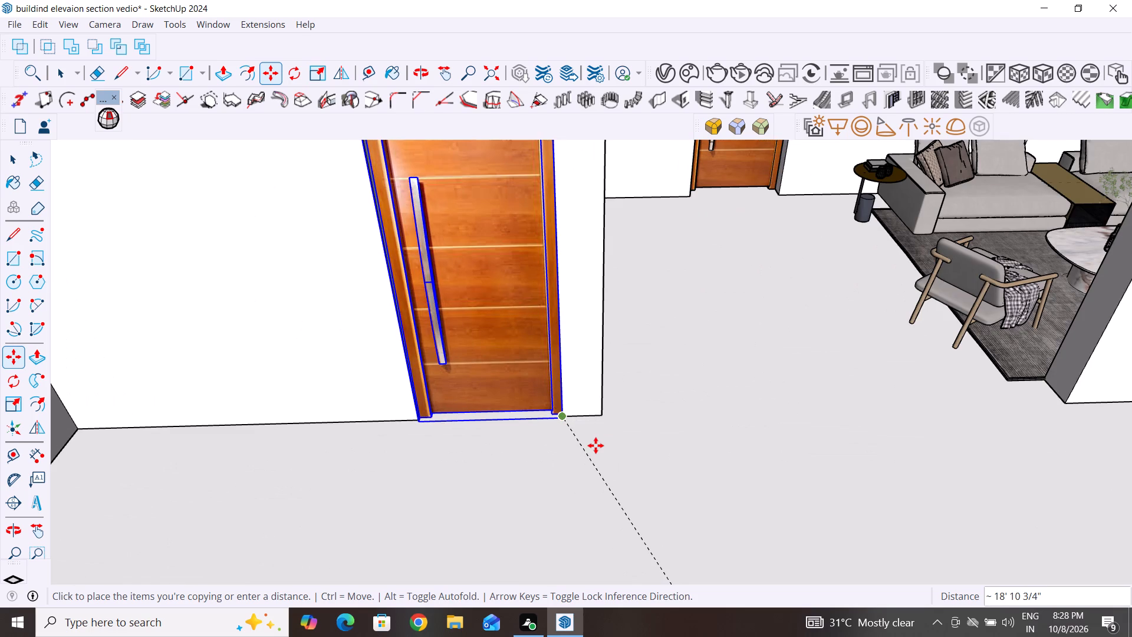
pyautogui.click(13, 162)
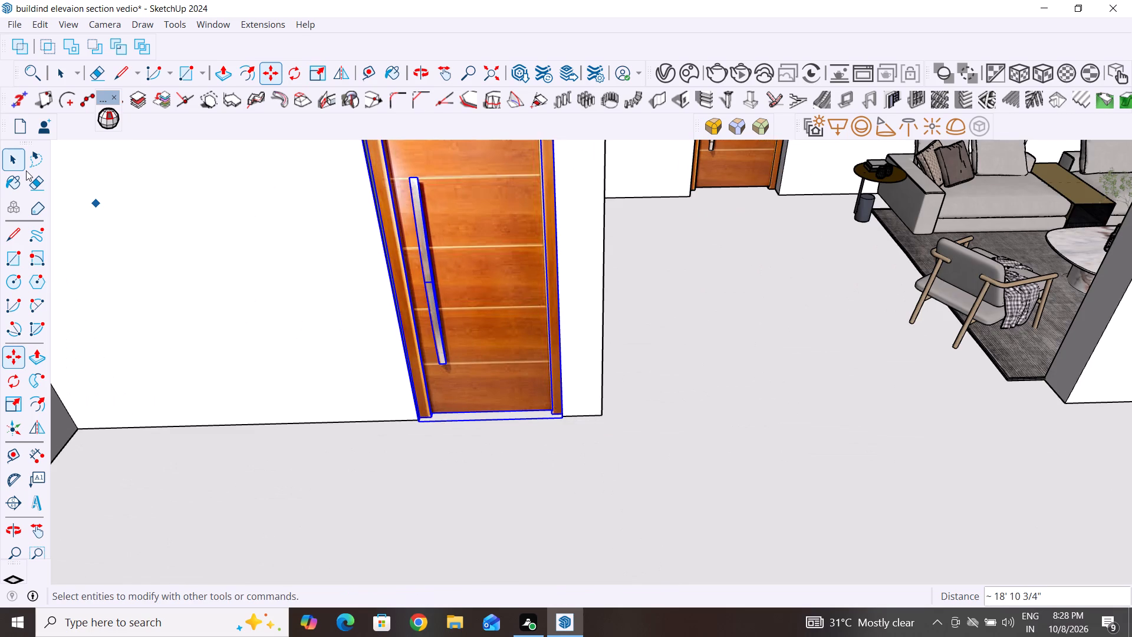
pyautogui.click(421, 449)
# Copy the wall panel above the living-area door about 13' 1" to fill the gap above the inner room's door.
pyautogui.scroll(-10, 450, 448)
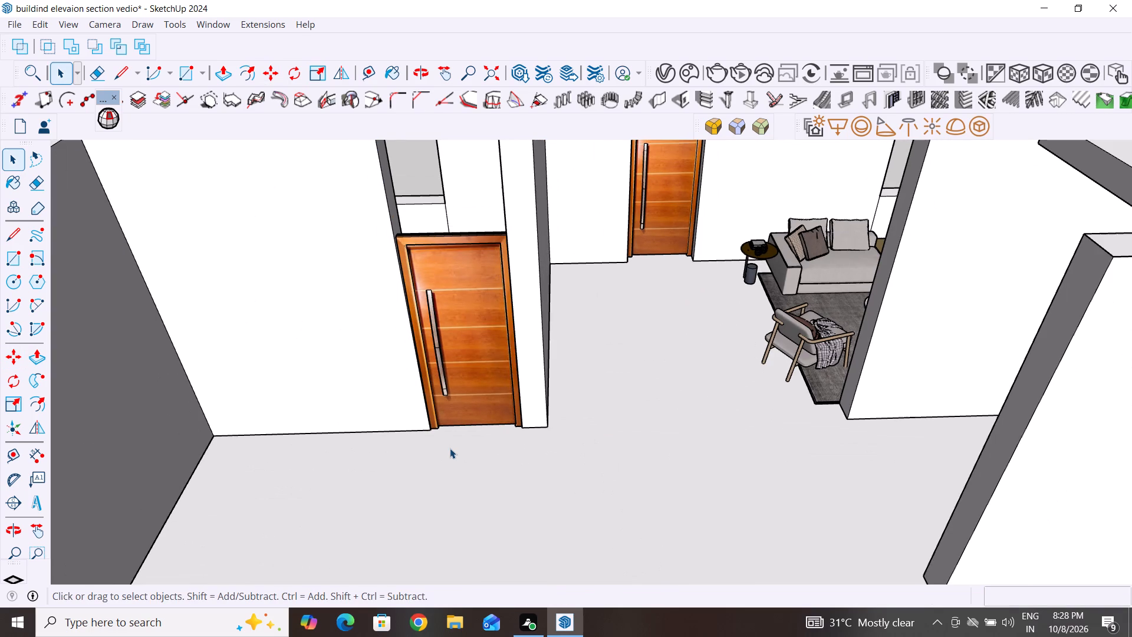
pyautogui.click(603, 173)
pyautogui.press('m')
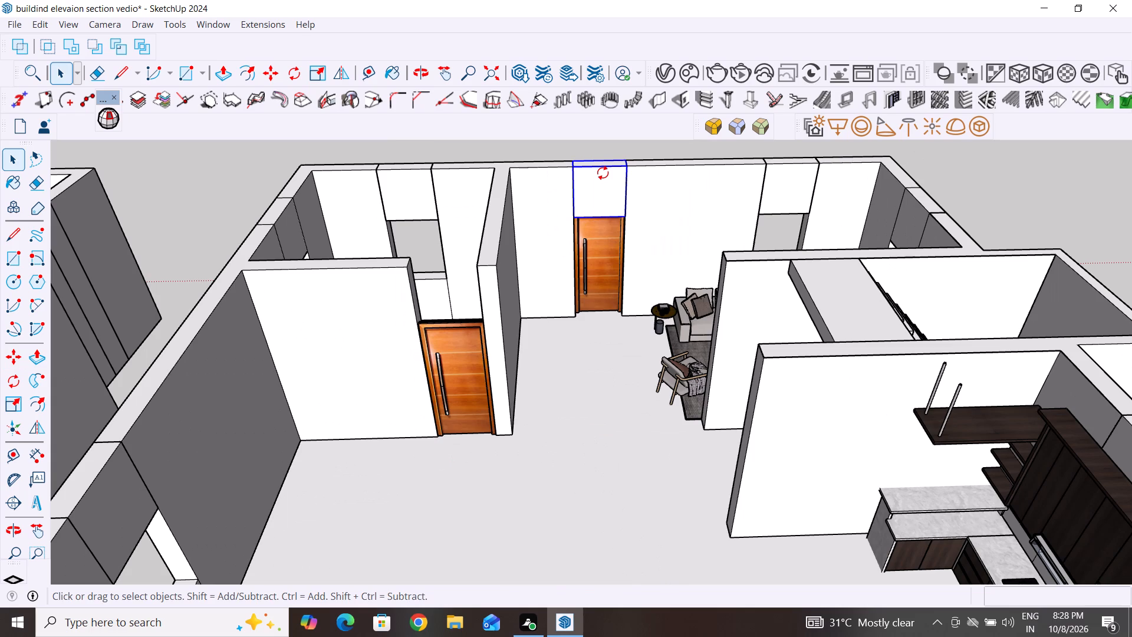
pyautogui.click(627, 165)
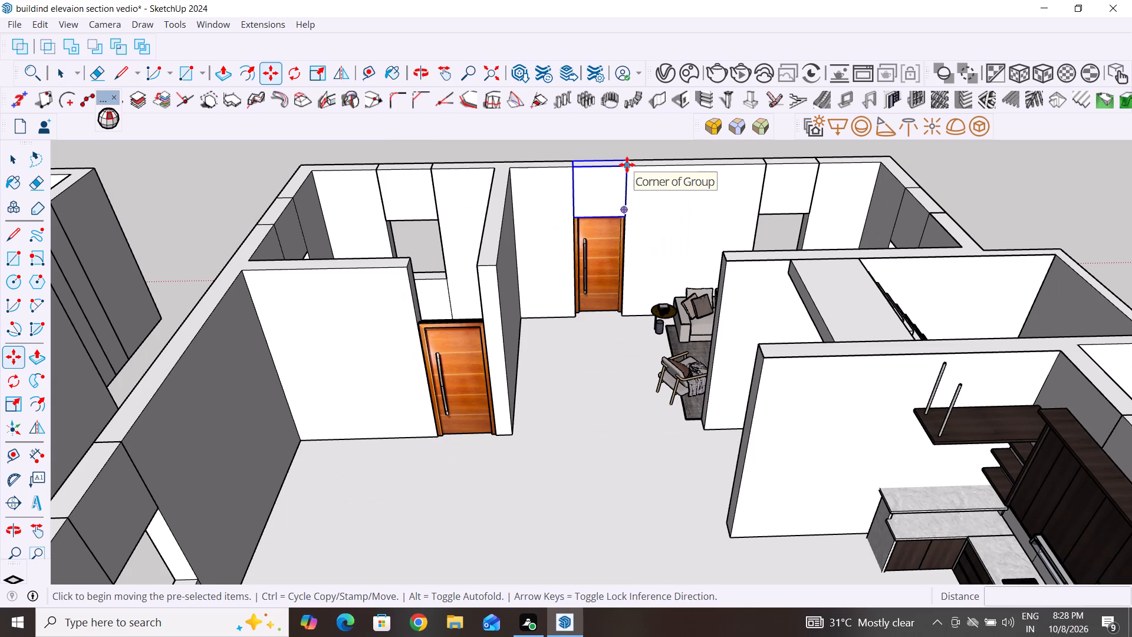
pyautogui.click(474, 272)
pyautogui.click(16, 159)
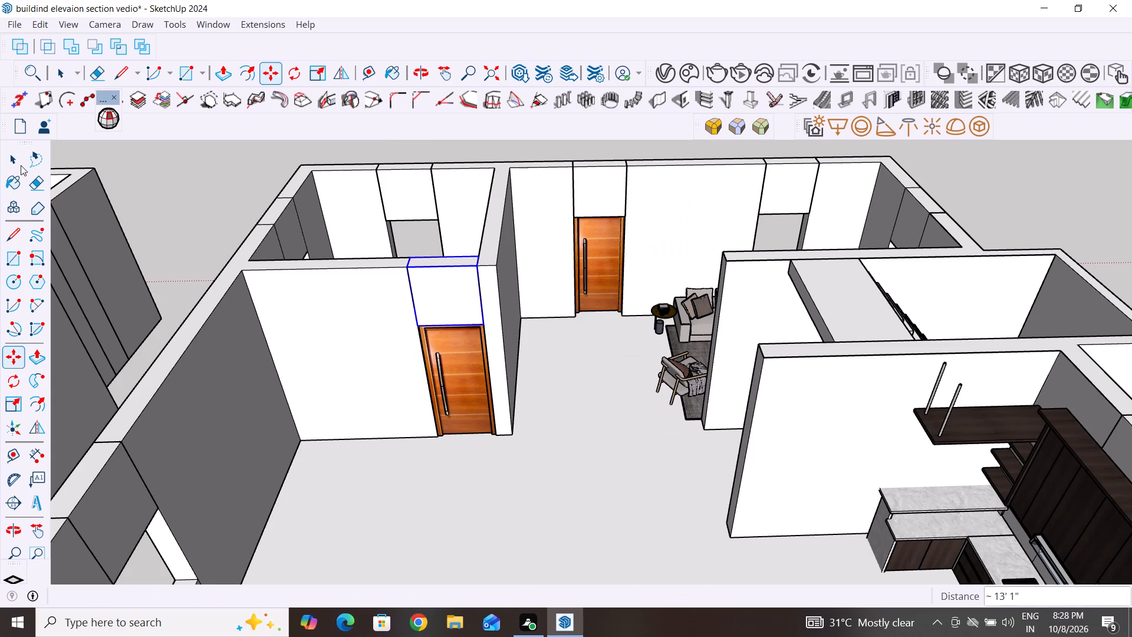
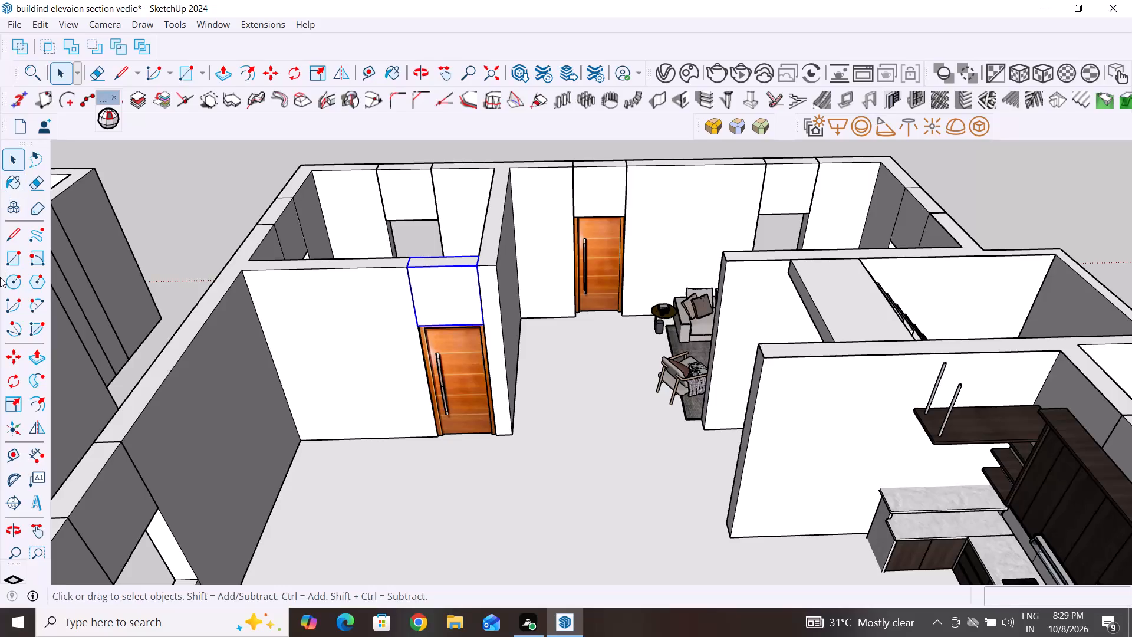
# Search the 3D Warehouse models for "dinning table".
pyautogui.scroll(-4, 95, 237)
pyautogui.scroll(-5, 359, 353)
pyautogui.moveTo(414, 434); pyautogui.dragTo(326, 589, button='middle')
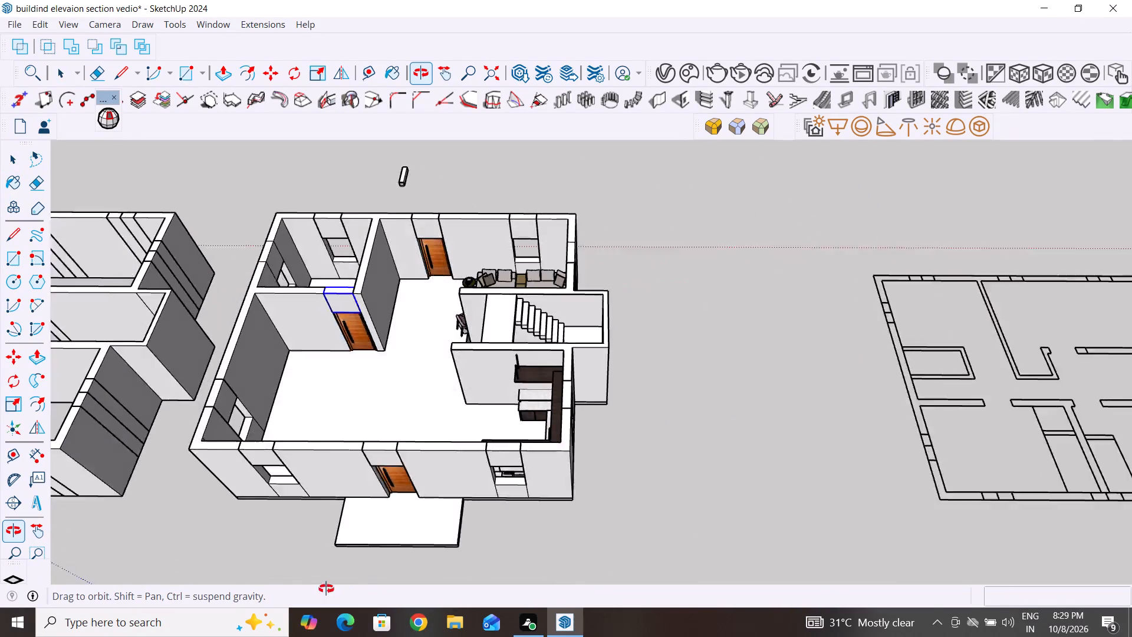
pyautogui.moveTo(326, 589); pyautogui.dragTo(117, 570, button='middle')
pyautogui.scroll(1, 626, 289)
pyautogui.scroll(-4, 594, 352)
pyautogui.scroll(-2, 555, 388)
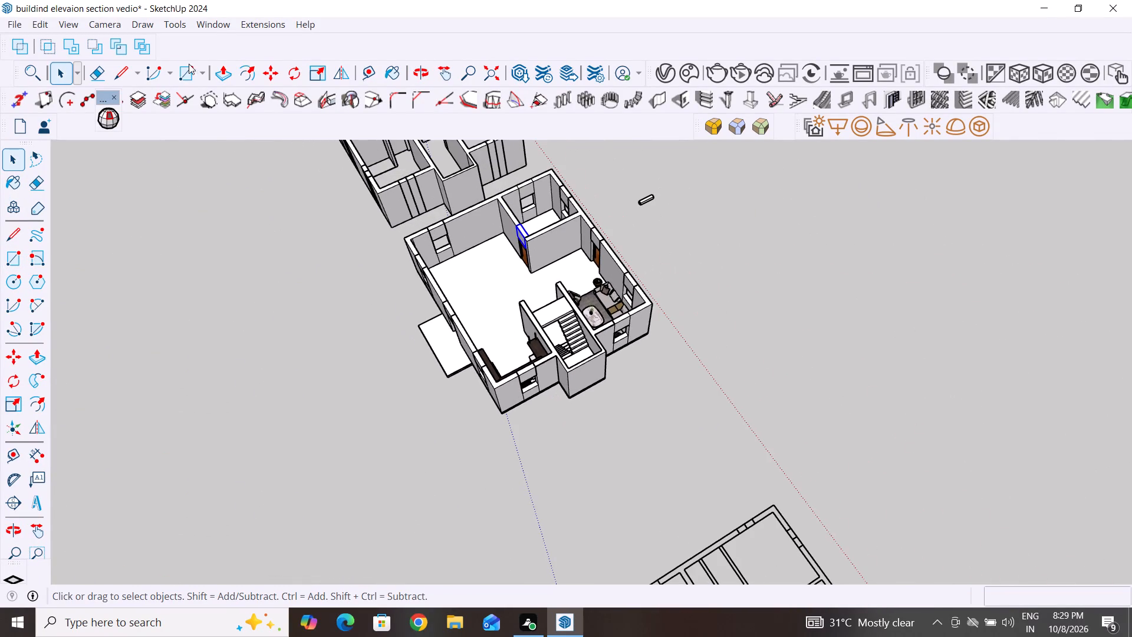
pyautogui.click(210, 27)
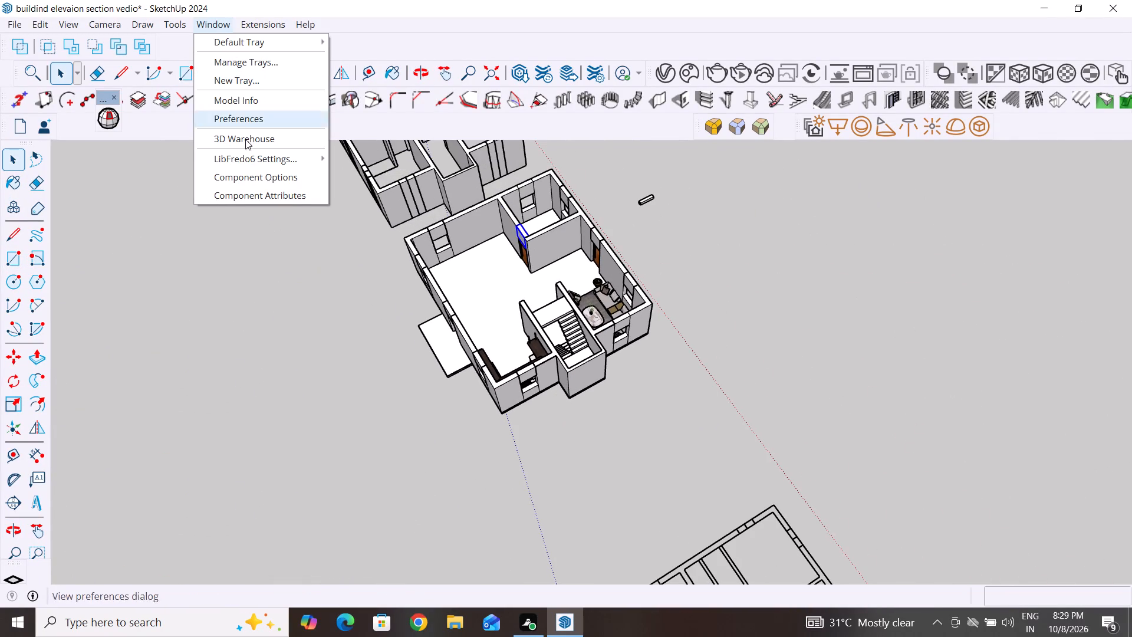
pyautogui.click(248, 139)
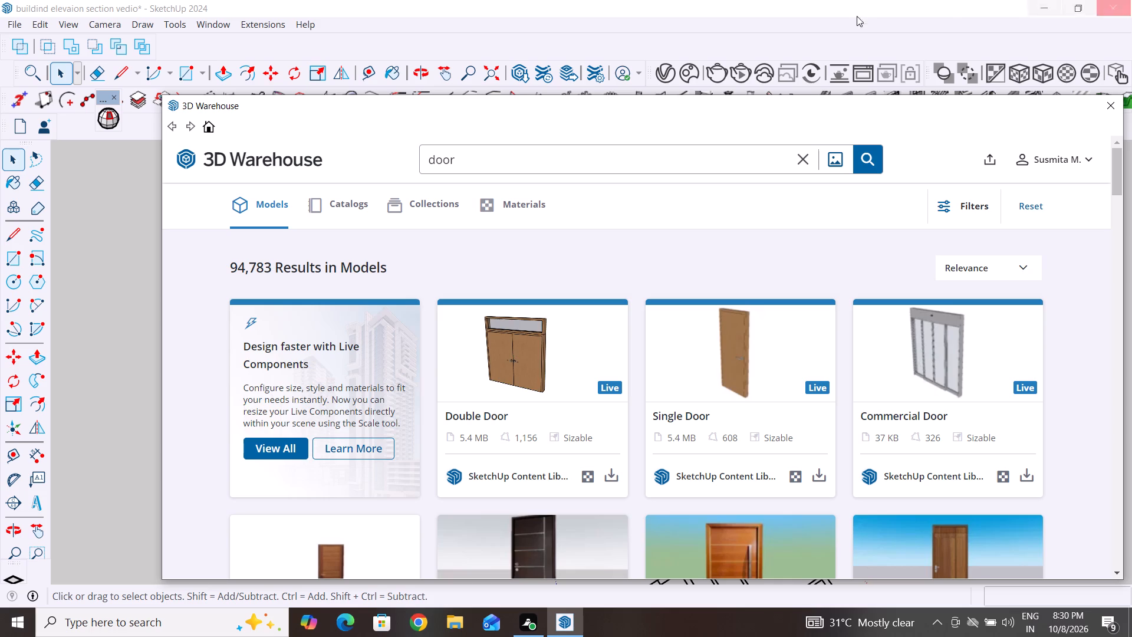
pyautogui.click(797, 157)
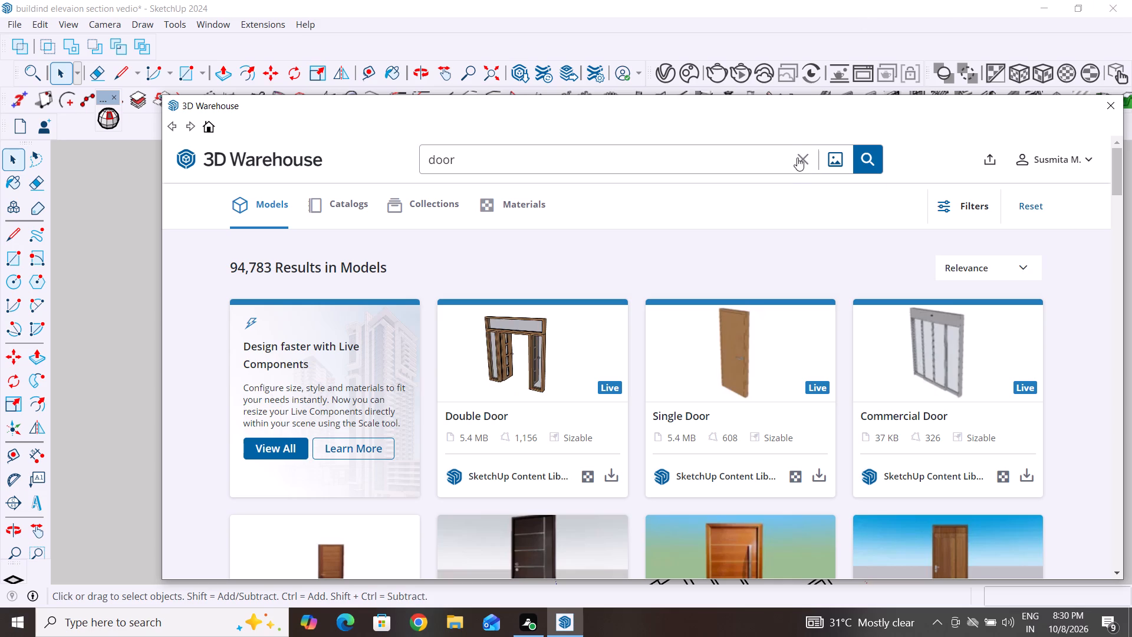
pyautogui.write('dinning')
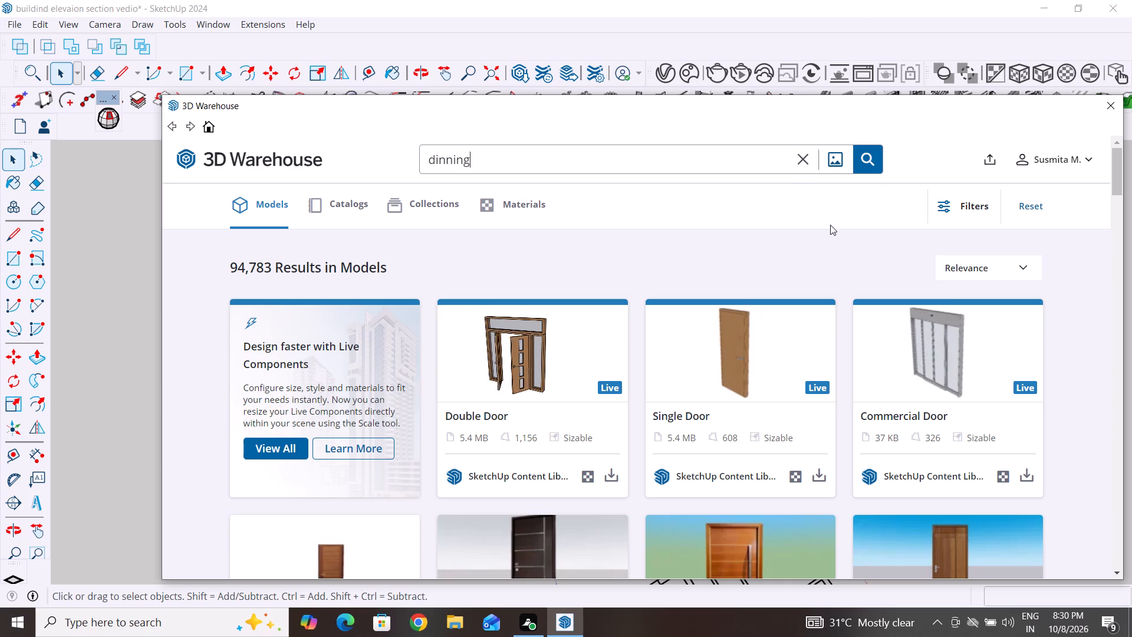
pyautogui.press('space')
pyautogui.write('table')
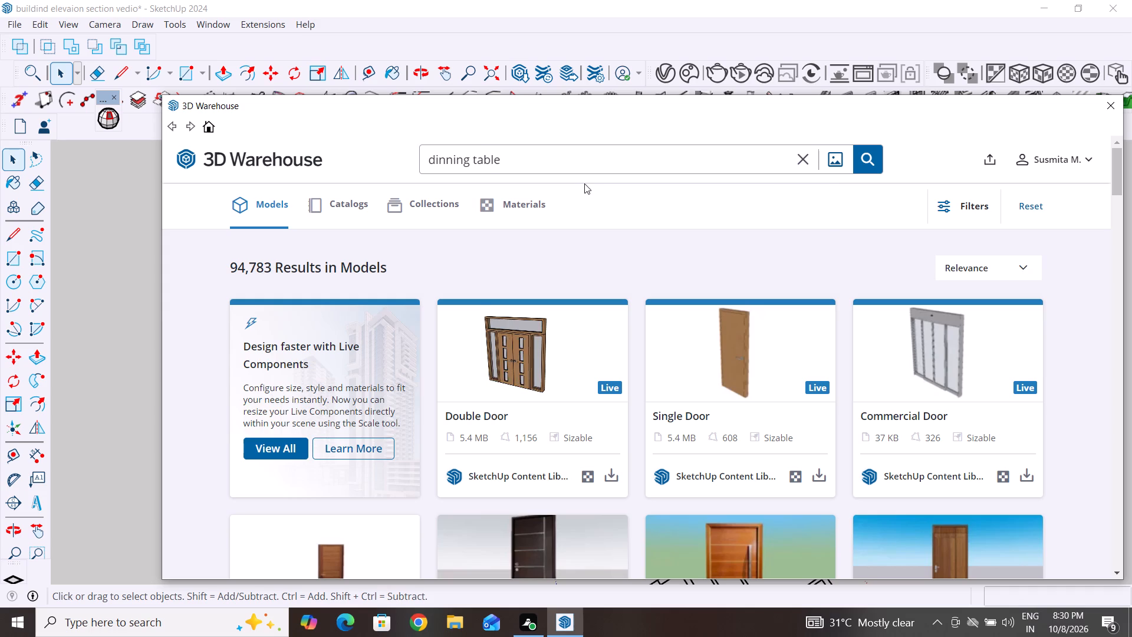
pyautogui.press('Return')
pyautogui.click(866, 157)
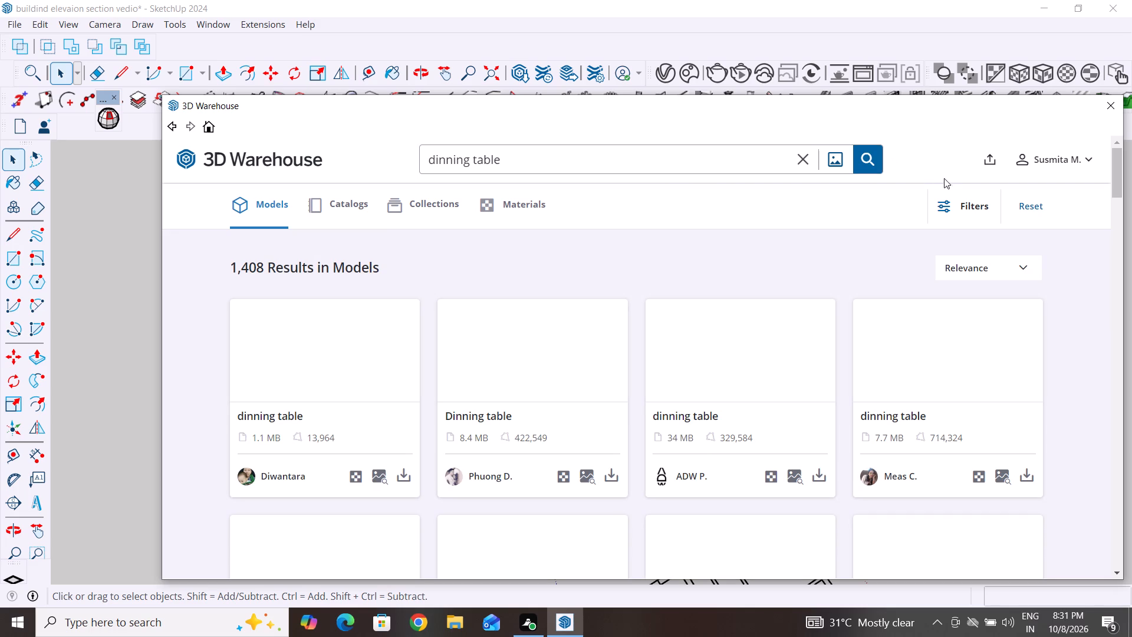
# Browse the dining table search results to compare the available models and their previews.
pyautogui.scroll(-3, 709, 533)
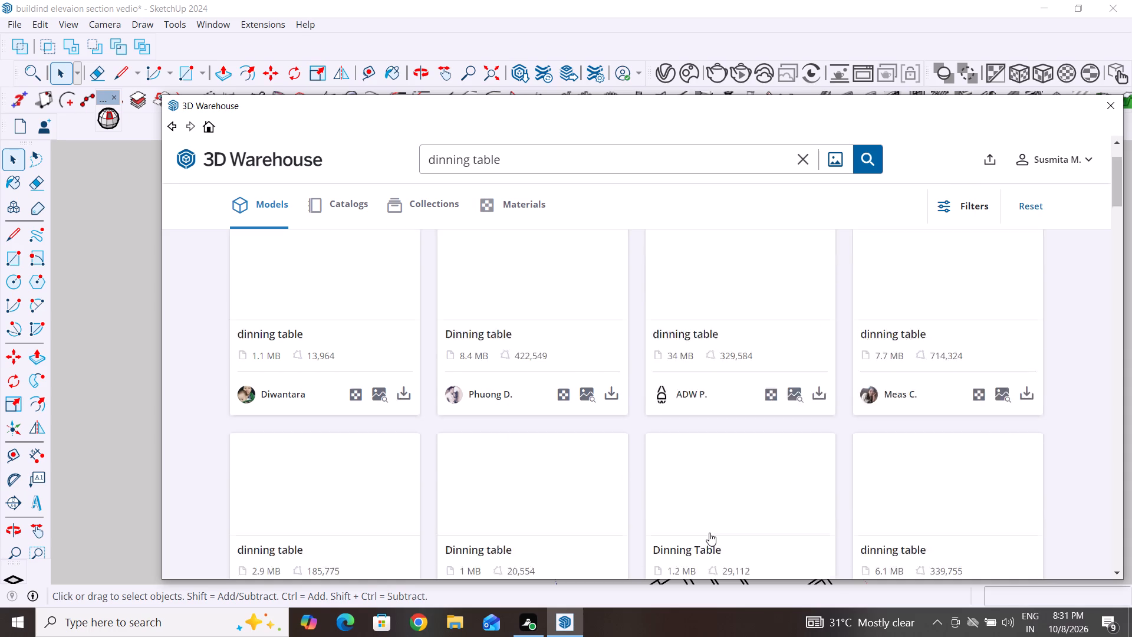
pyautogui.scroll(-2, 709, 533)
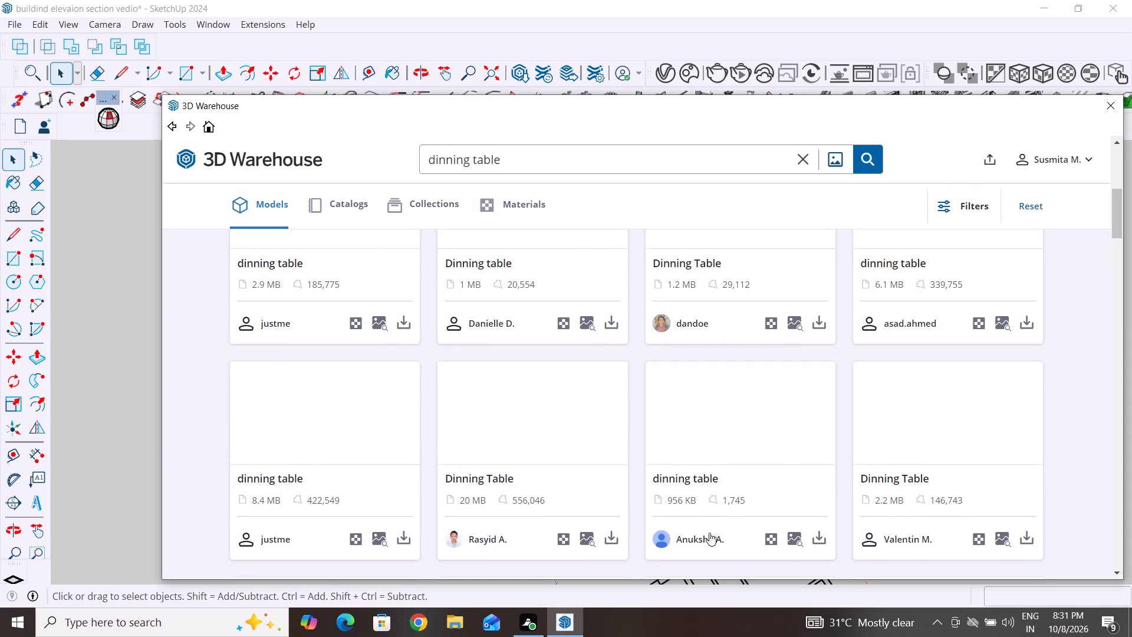
pyautogui.scroll(-4, 709, 533)
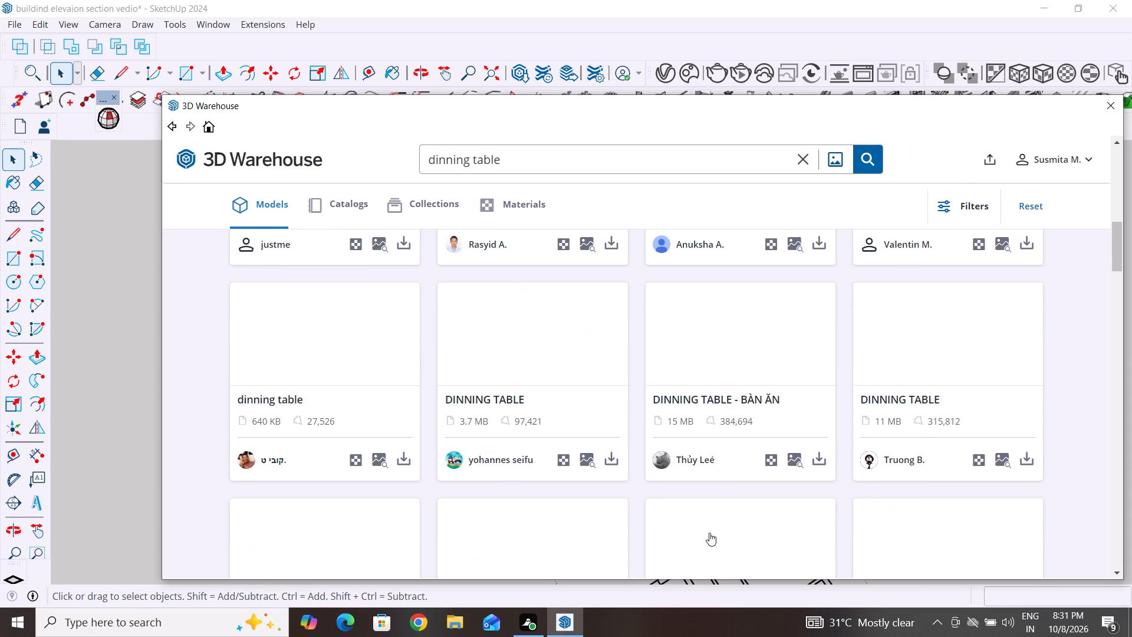
pyautogui.scroll(-5, 709, 533)
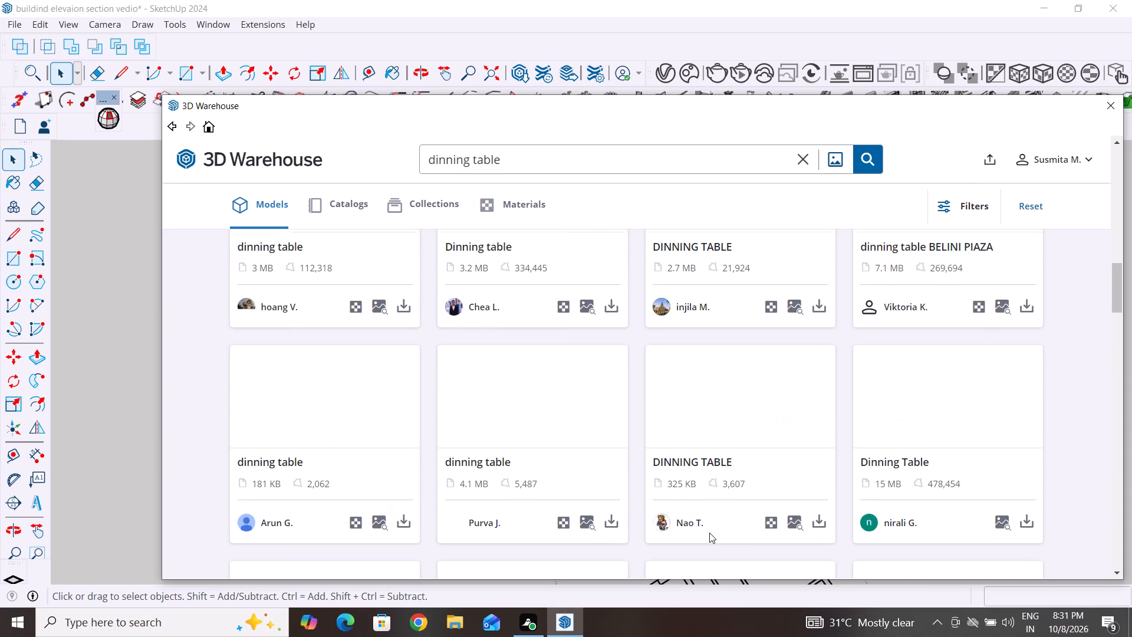
pyautogui.scroll(6, 709, 533)
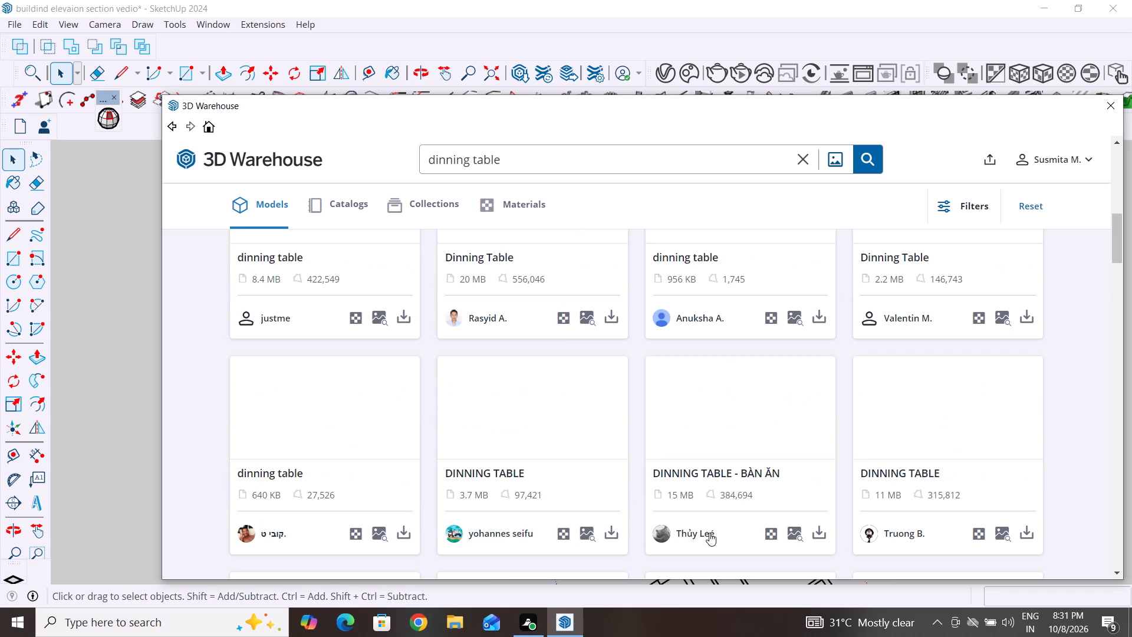
pyautogui.scroll(2, 709, 533)
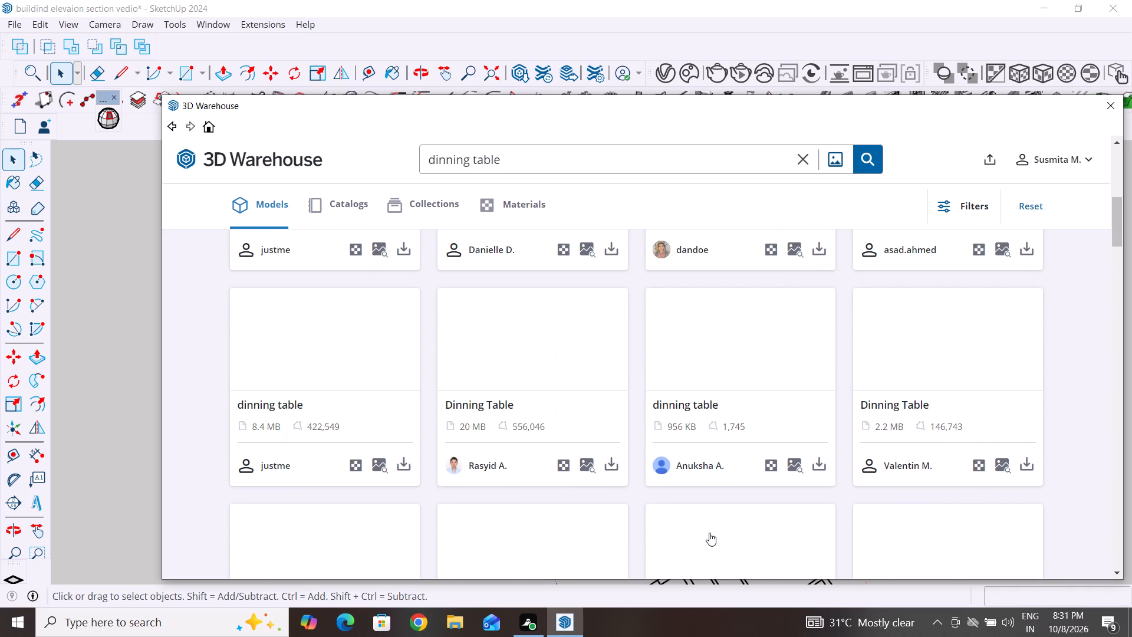
pyautogui.scroll(4, 709, 533)
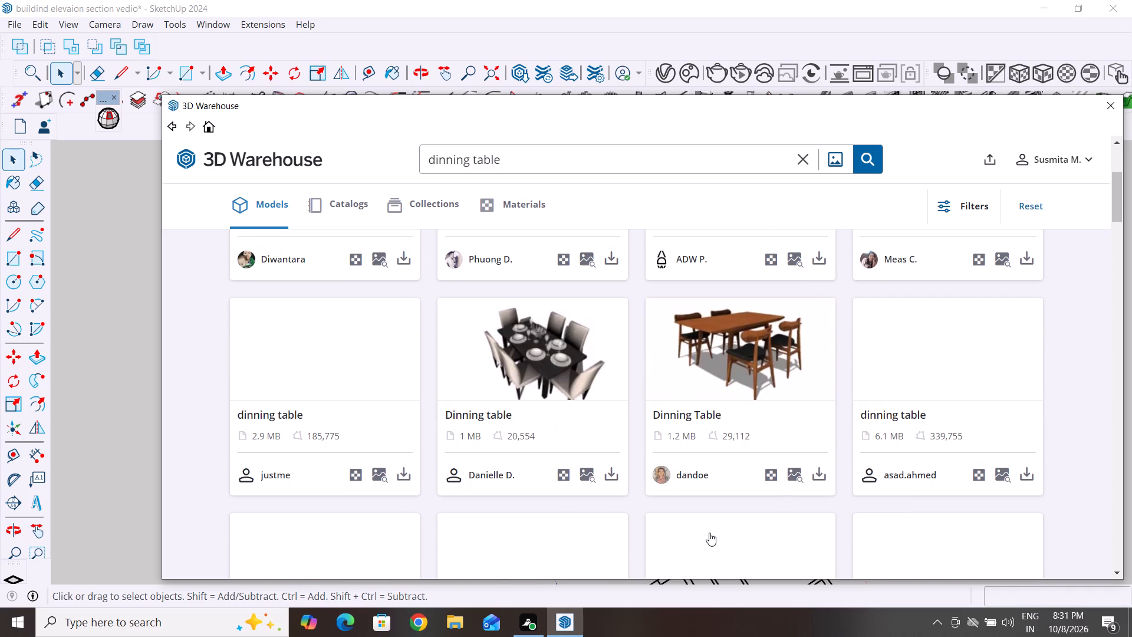
pyautogui.scroll(2, 709, 533)
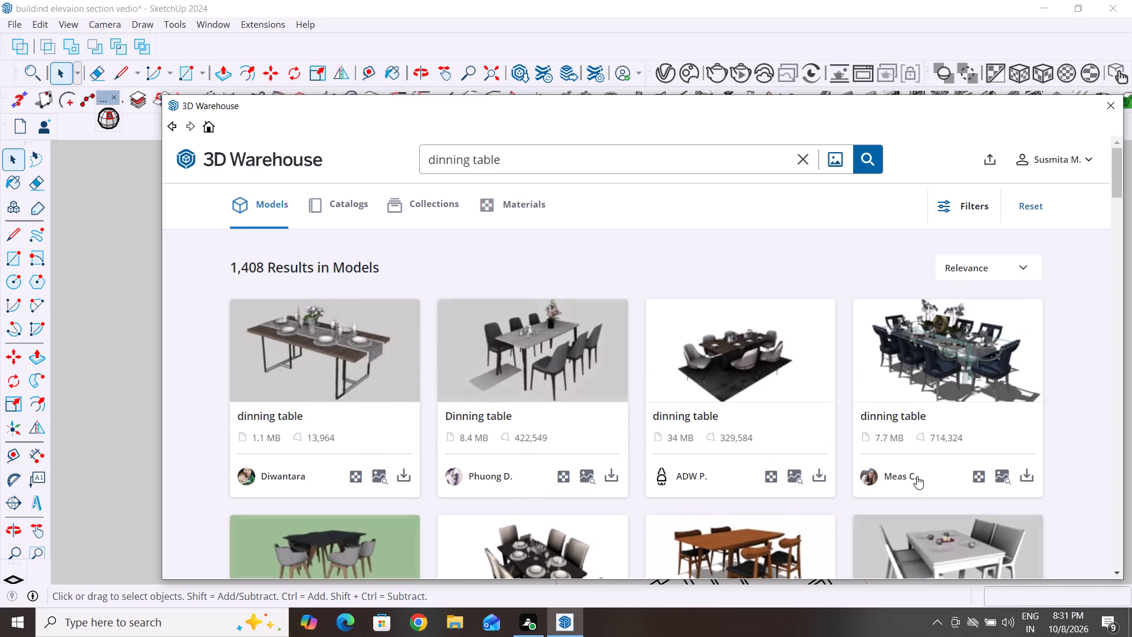
# Download the 7.7 MB "dinning table" with dark blue chairs and a glass top straight into the building model.
pyautogui.moveTo(699, 116); pyautogui.dragTo(672, 464)
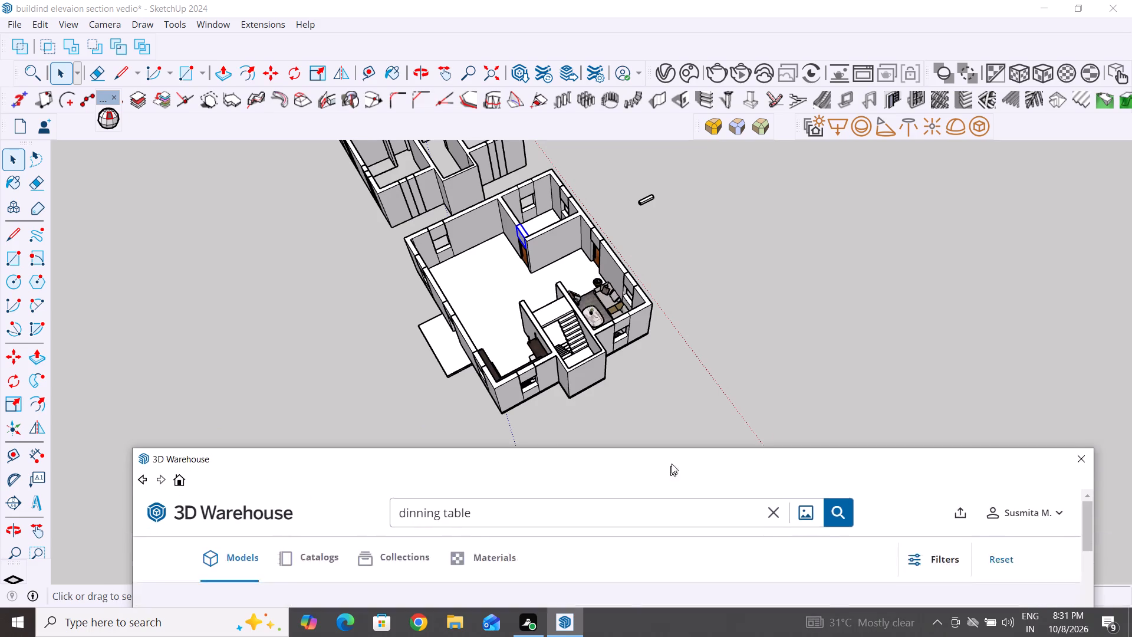
pyautogui.moveTo(672, 464); pyautogui.dragTo(710, 372)
pyautogui.scroll(-4, 699, 258)
pyautogui.moveTo(607, 295); pyautogui.dragTo(776, 311, button='middle')
pyautogui.scroll(-5, 680, 174)
pyautogui.scroll(8, 515, 334)
pyautogui.moveTo(670, 291); pyautogui.dragTo(782, 278, button='middle')
pyautogui.scroll(-3, 756, 267)
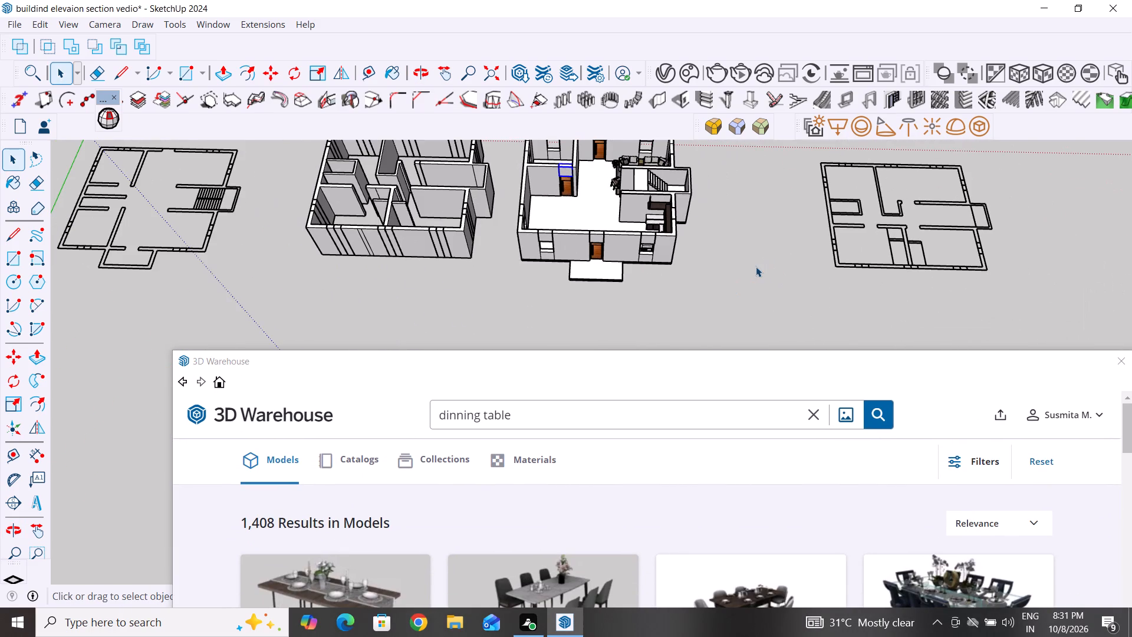
pyautogui.moveTo(859, 370); pyautogui.dragTo(712, 255)
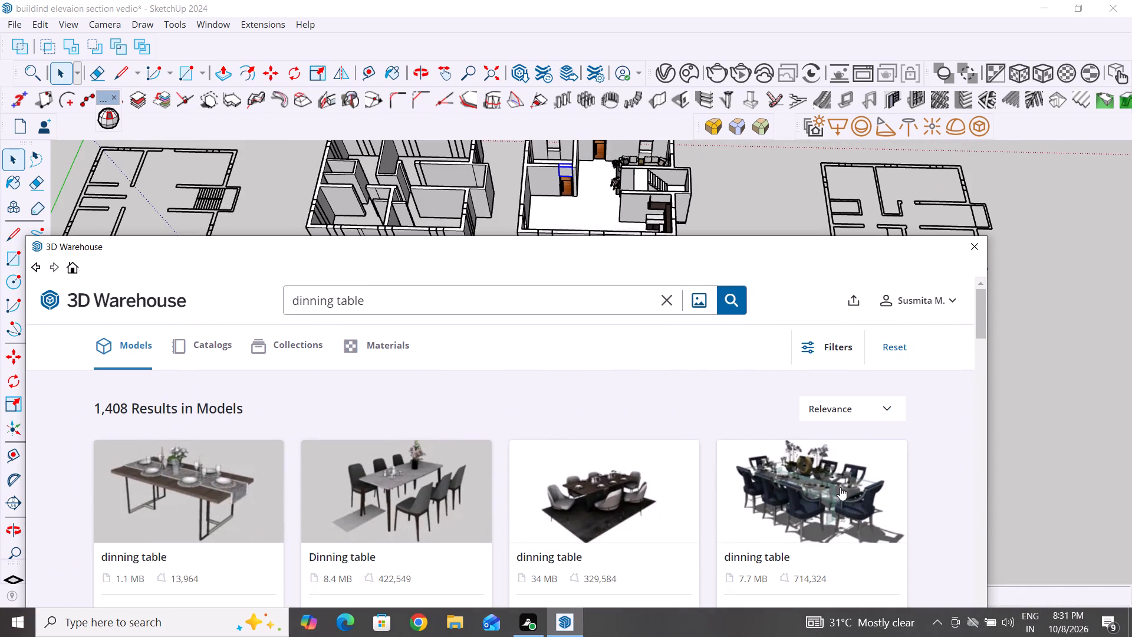
pyautogui.scroll(-1, 863, 430)
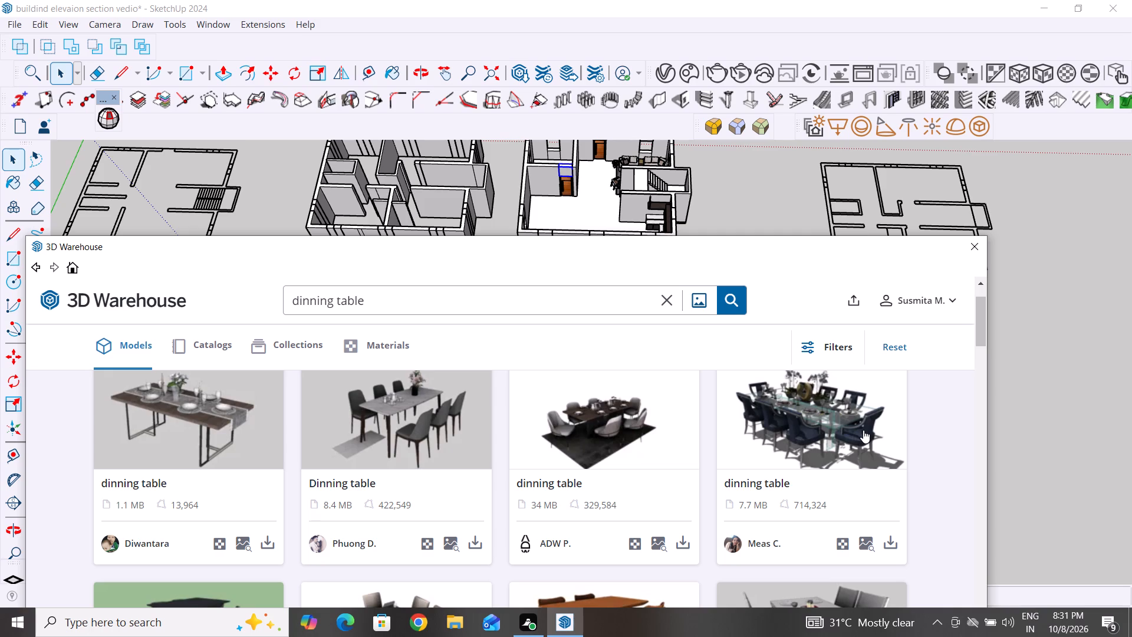
pyautogui.click(888, 544)
pyautogui.click(463, 499)
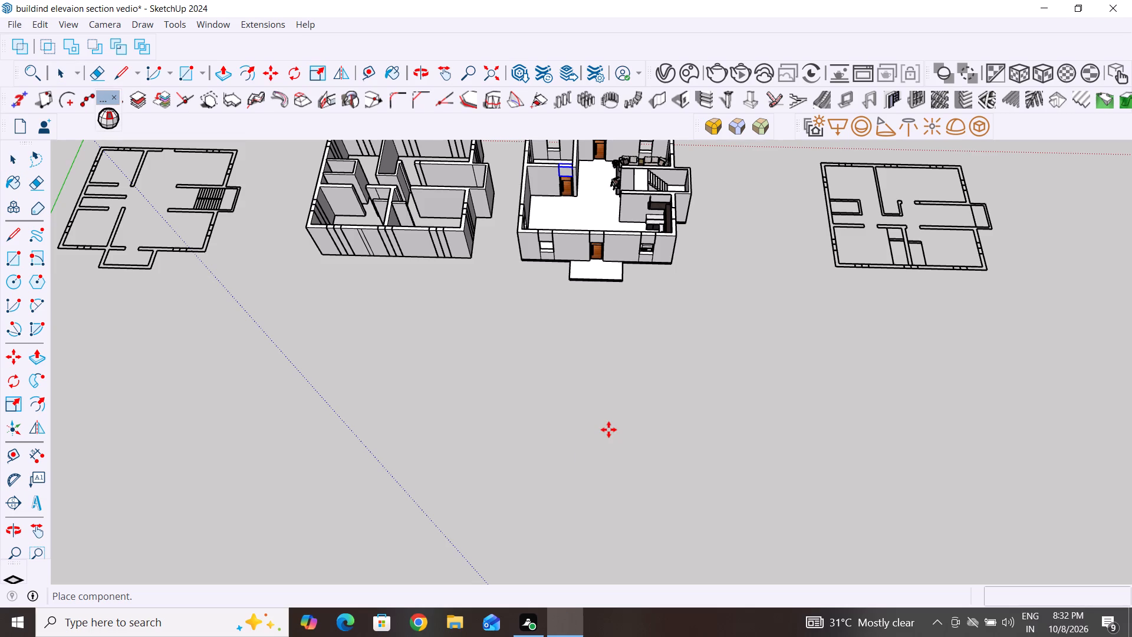
# Place the eight-seat dining table on the ground-floor main room's floor, beside the entrance door and opposite the kitchen, and deselect it.
pyautogui.scroll(7, 535, 195)
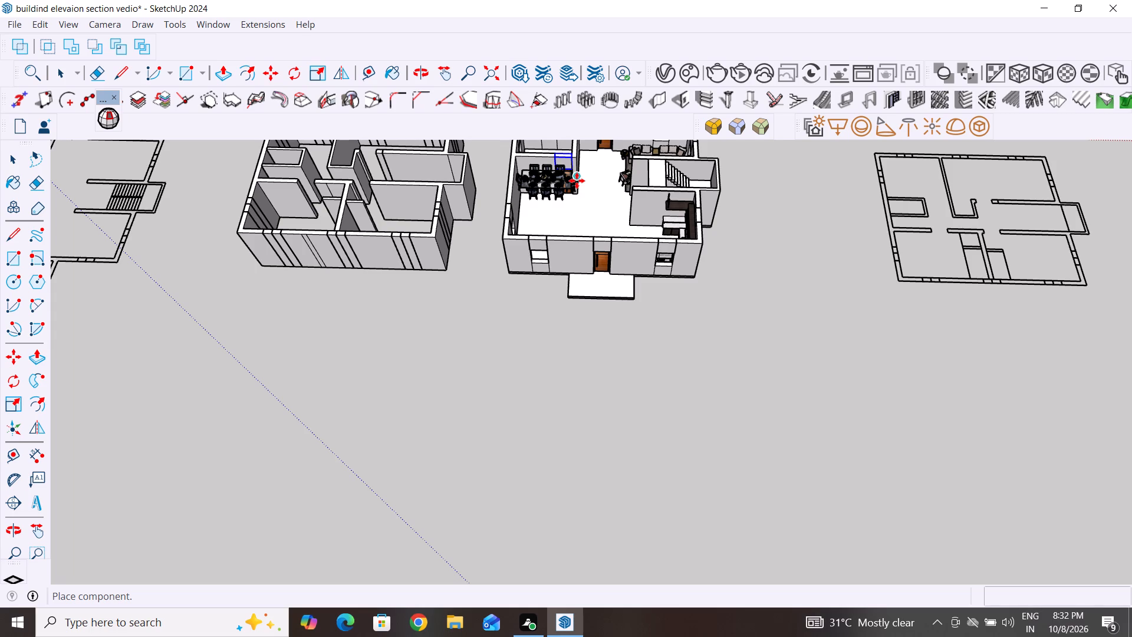
pyautogui.scroll(4, 590, 246)
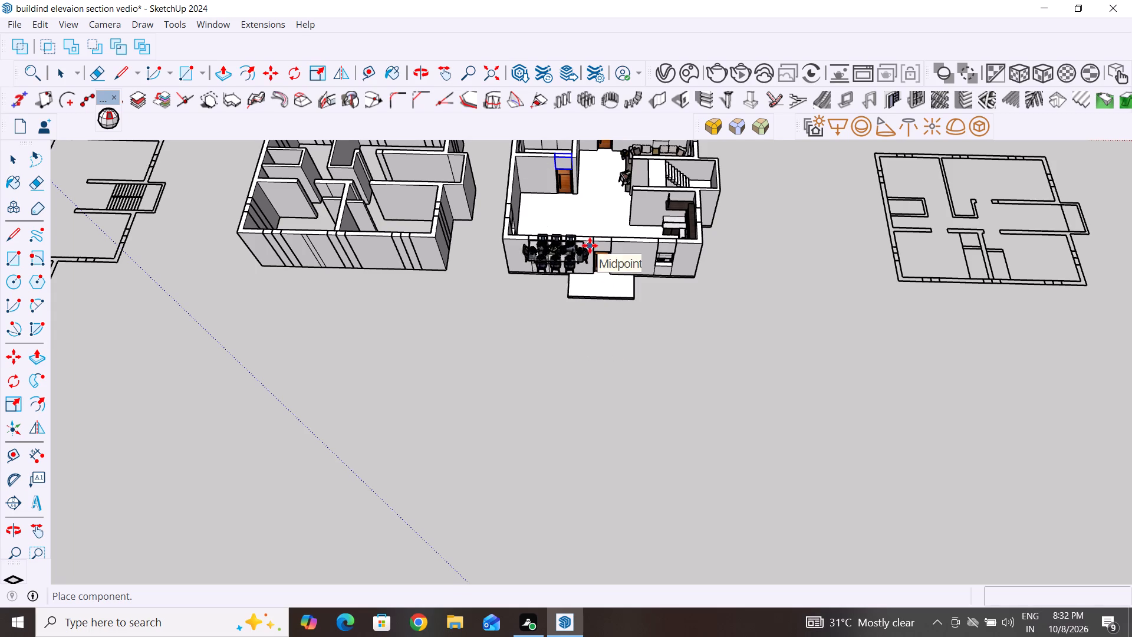
pyautogui.scroll(5, 590, 245)
pyautogui.moveTo(611, 225); pyautogui.dragTo(616, 265, button='middle')
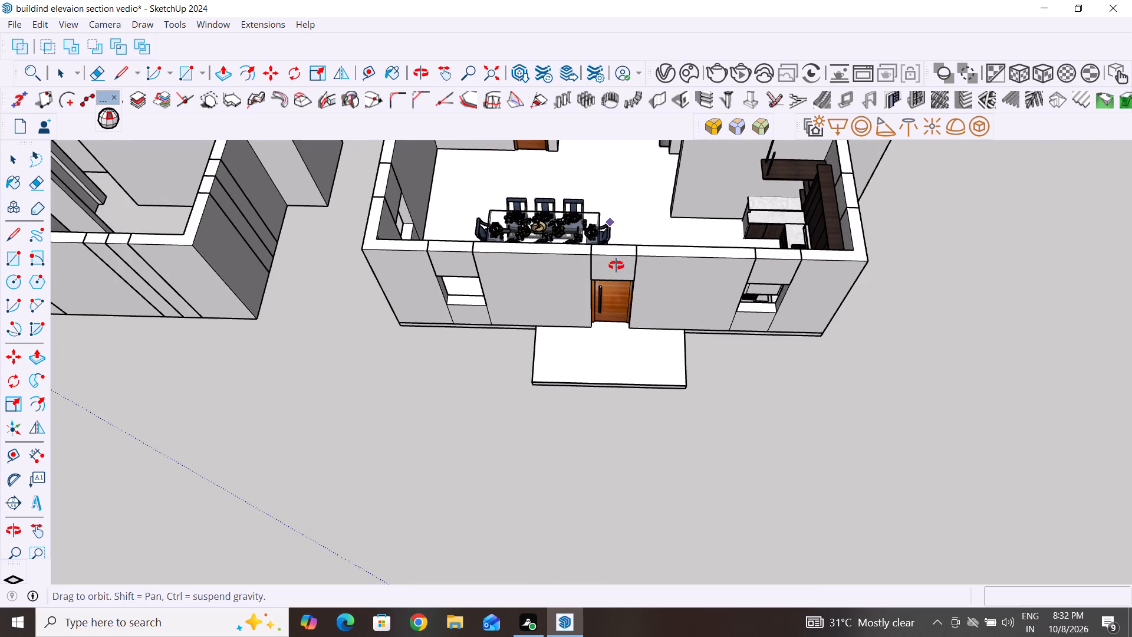
pyautogui.moveTo(616, 265); pyautogui.dragTo(616, 288, button='middle')
pyautogui.scroll(4, 599, 239)
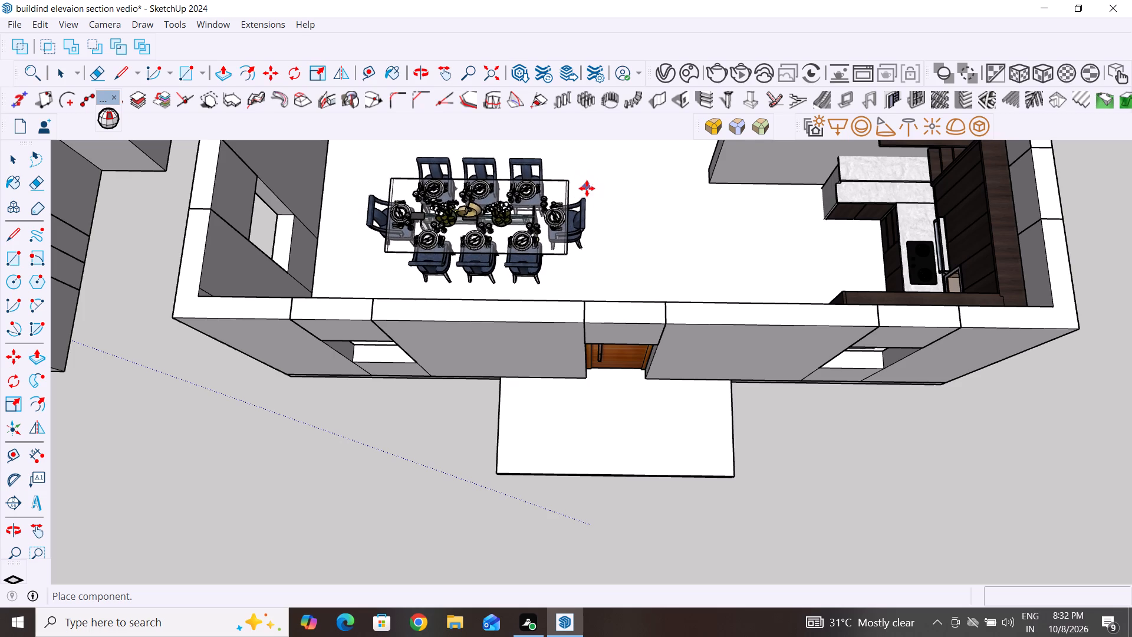
pyautogui.click(587, 198)
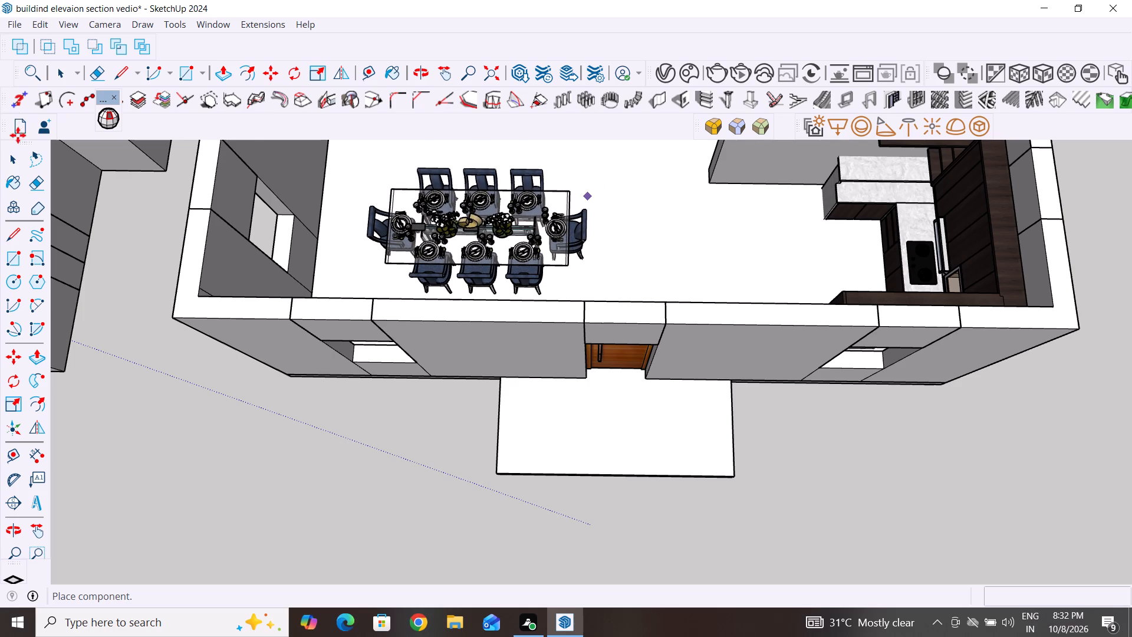
pyautogui.scroll(-3, 525, 339)
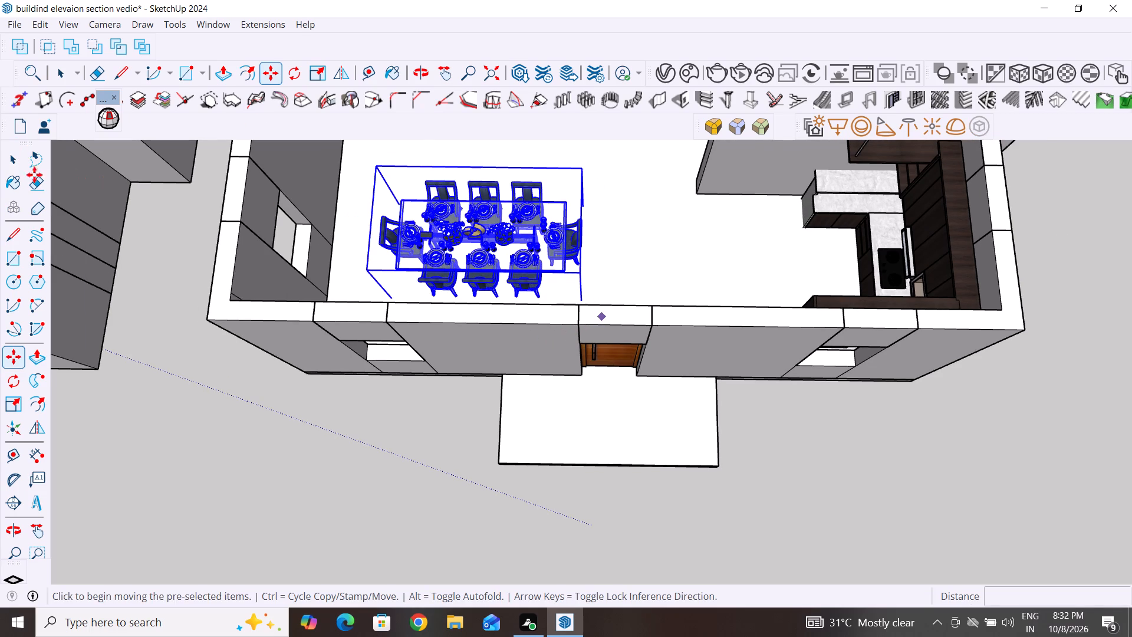
pyautogui.click(15, 165)
pyautogui.click(281, 467)
# Rotate the eight-seat dining table 90 degrees on the floor plane around its bottom corner nearest the kitchen side.
pyautogui.scroll(-4, 281, 467)
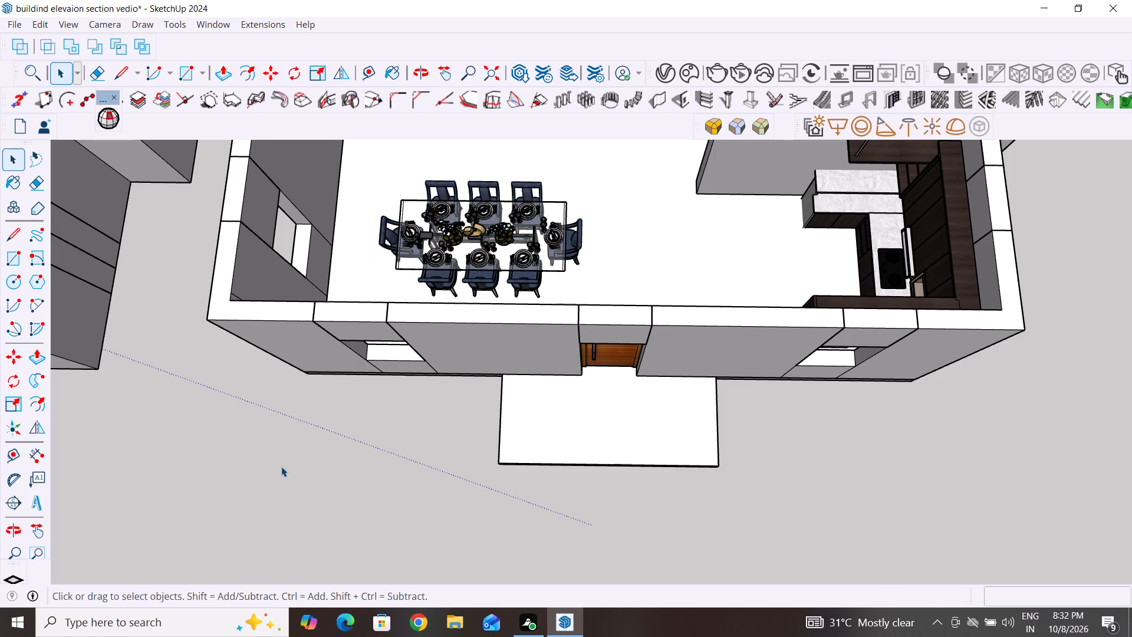
pyautogui.moveTo(798, 463); pyautogui.dragTo(245, 306, button='middle')
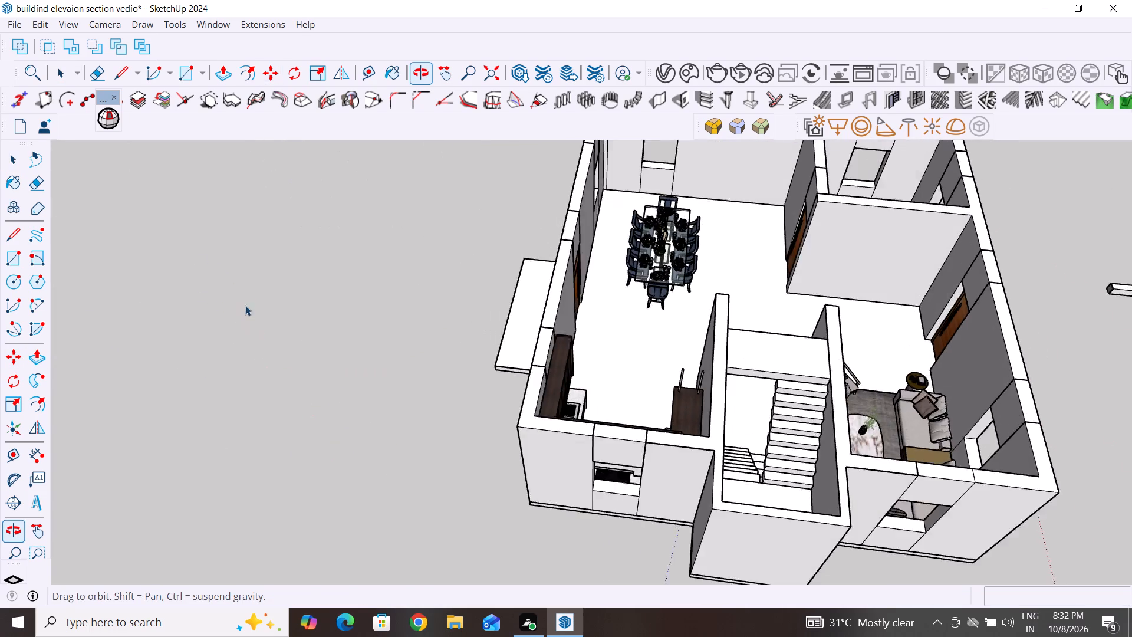
pyautogui.scroll(-4, 240, 386)
pyautogui.moveTo(644, 412); pyautogui.dragTo(474, 374, button='middle')
pyautogui.scroll(5, 679, 295)
pyautogui.moveTo(633, 325); pyautogui.dragTo(668, 374, button='middle')
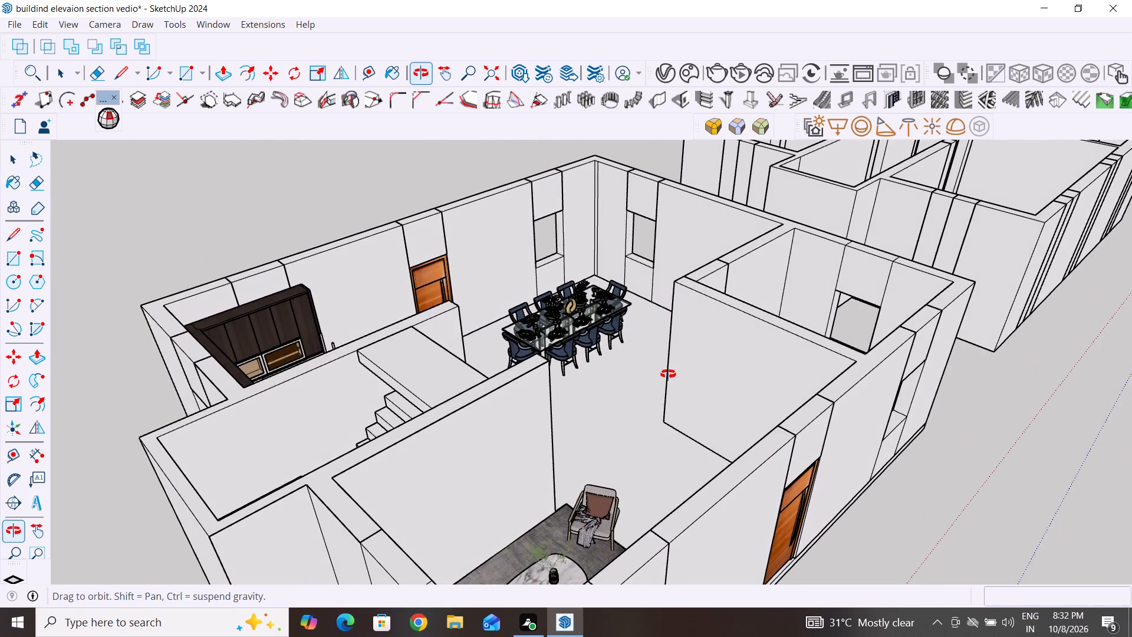
pyautogui.moveTo(668, 374); pyautogui.dragTo(705, 408, button='middle')
pyautogui.scroll(3, 548, 318)
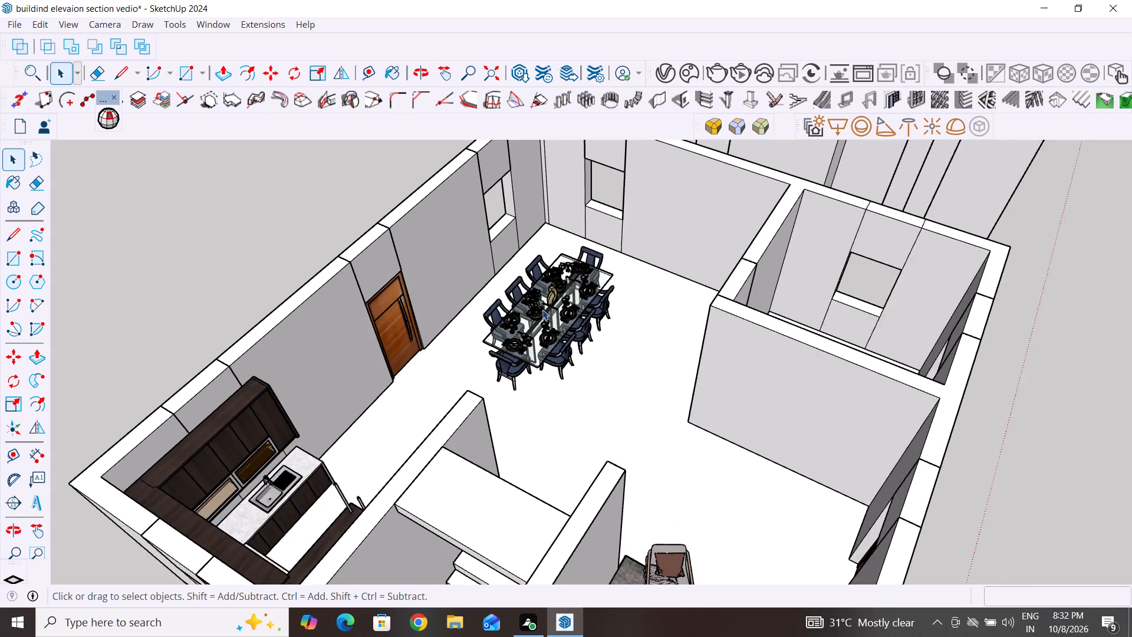
pyautogui.scroll(1, 542, 310)
pyautogui.moveTo(608, 356); pyautogui.dragTo(637, 420, button='middle')
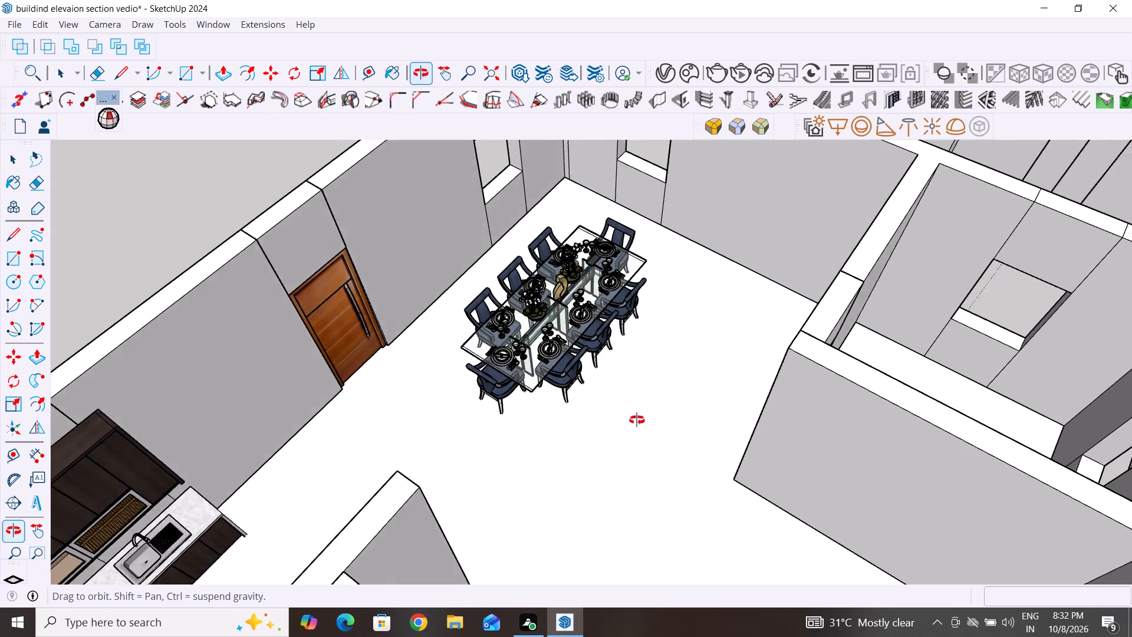
pyautogui.moveTo(637, 420); pyautogui.dragTo(645, 426, button='middle')
pyautogui.click(553, 344)
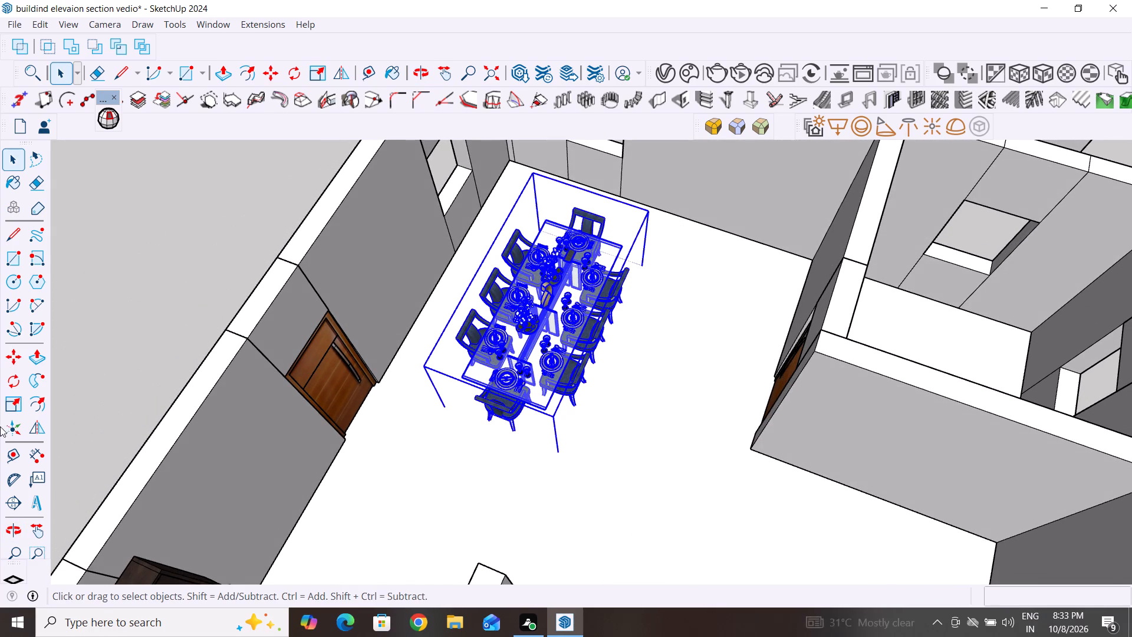
pyautogui.click(13, 385)
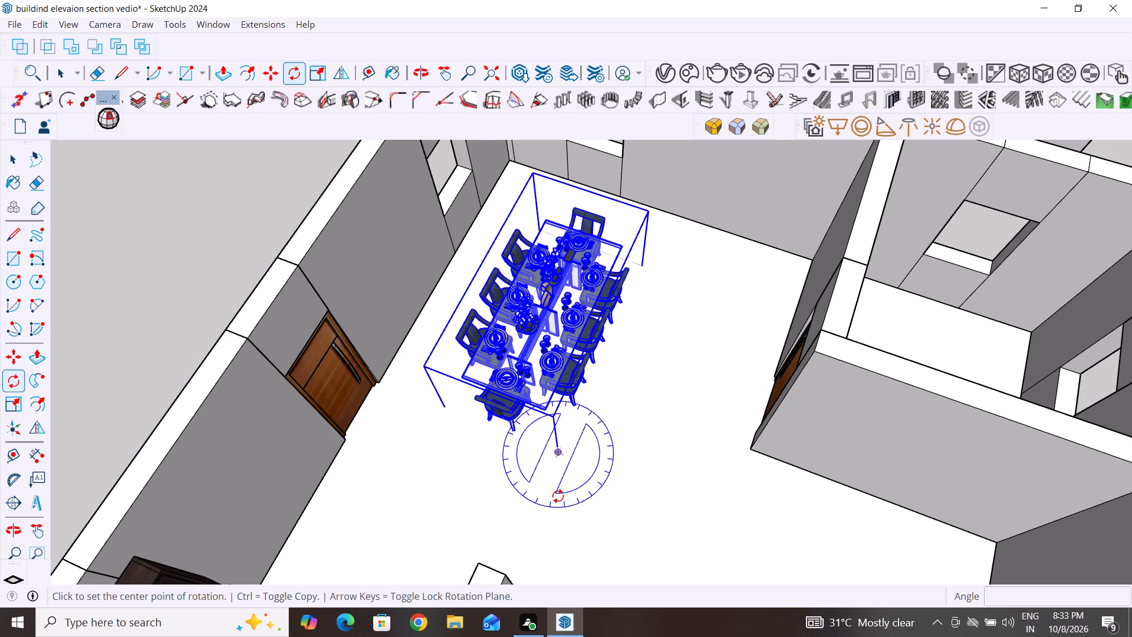
pyautogui.click(557, 450)
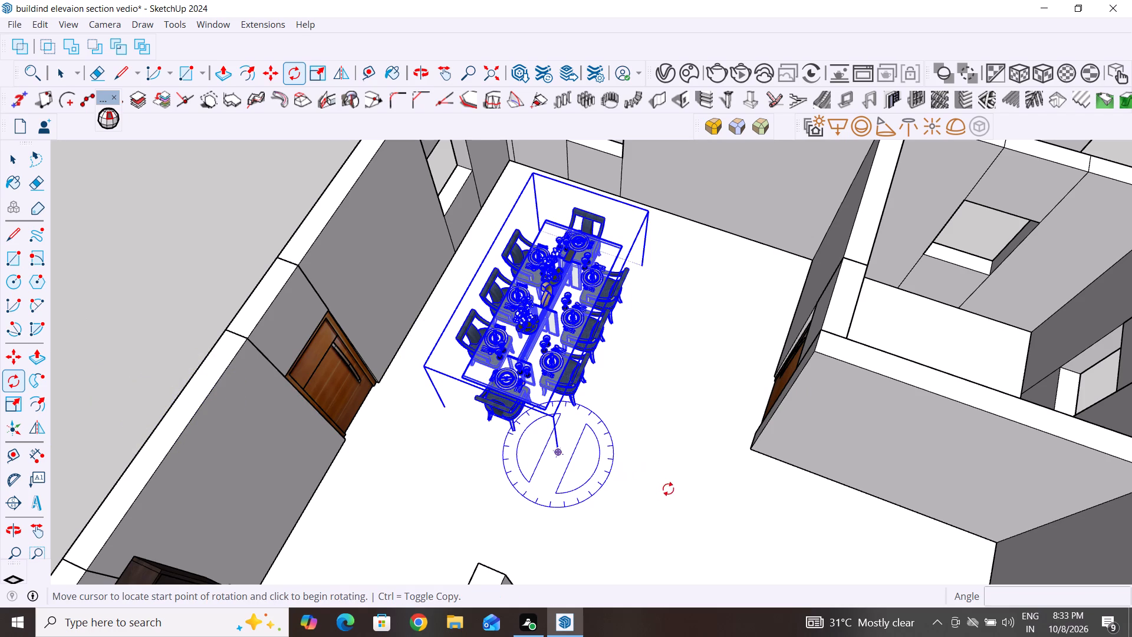
pyautogui.click(709, 510)
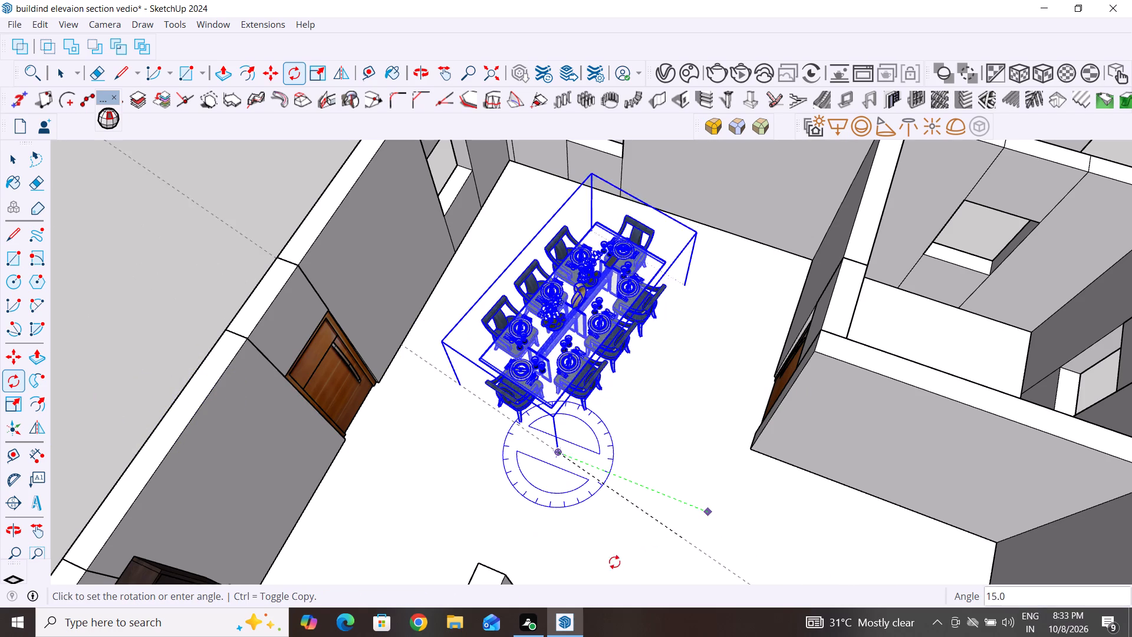
pyautogui.click(519, 530)
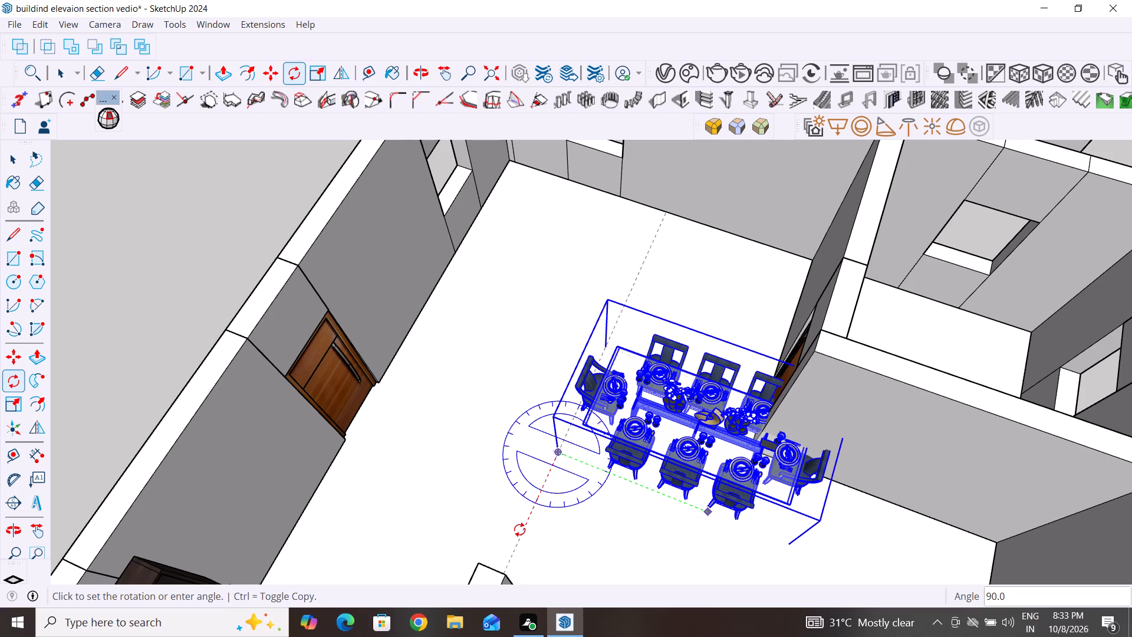
pyautogui.click(14, 157)
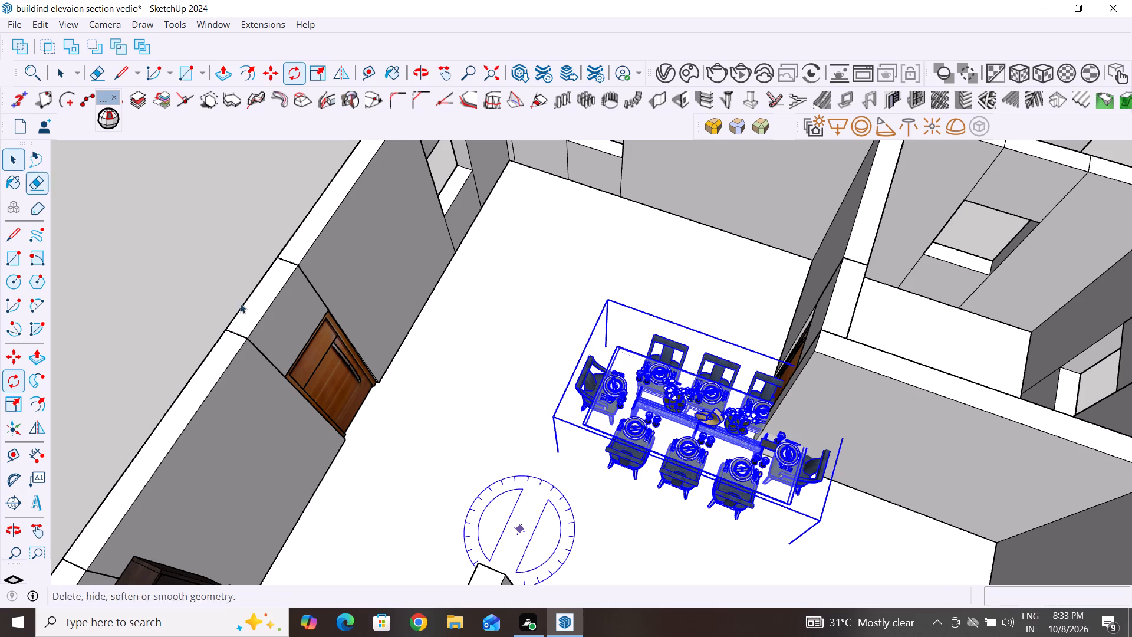
# Move the rotated dining table about 7' across the main room floor toward the windowed corner beyond the entrance door, and deselect it.
pyautogui.press('m')
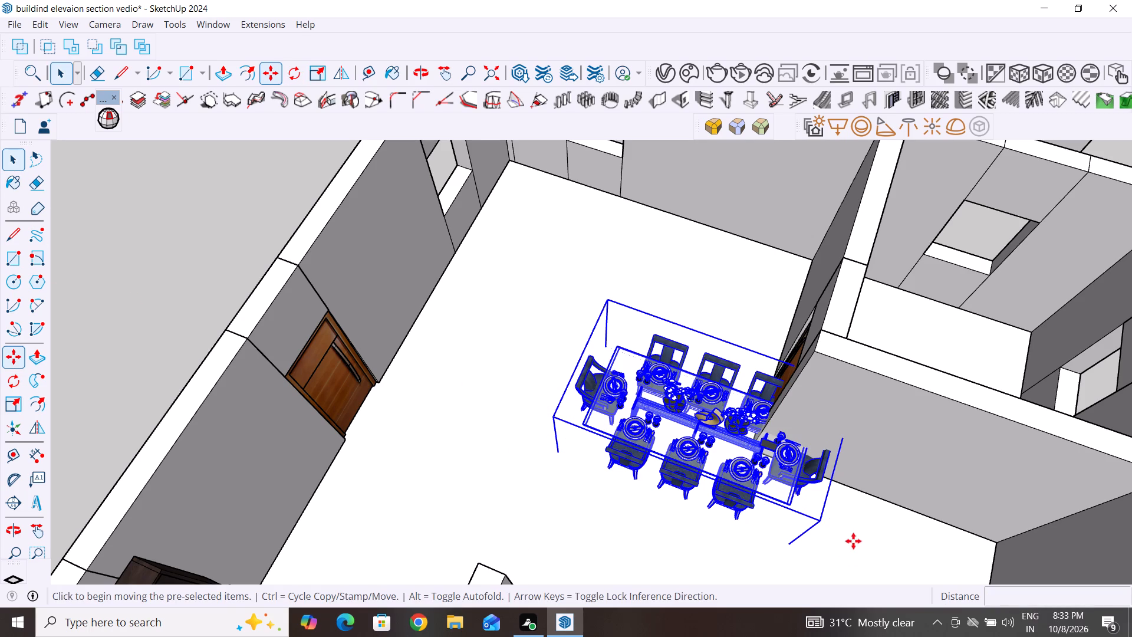
pyautogui.click(794, 543)
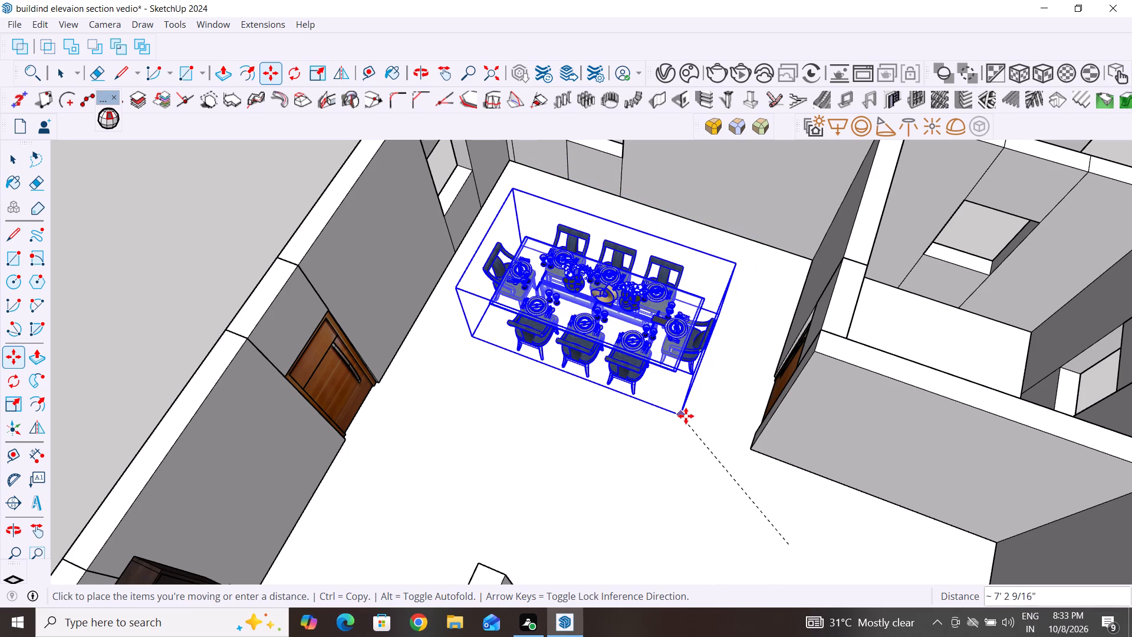
pyautogui.click(686, 416)
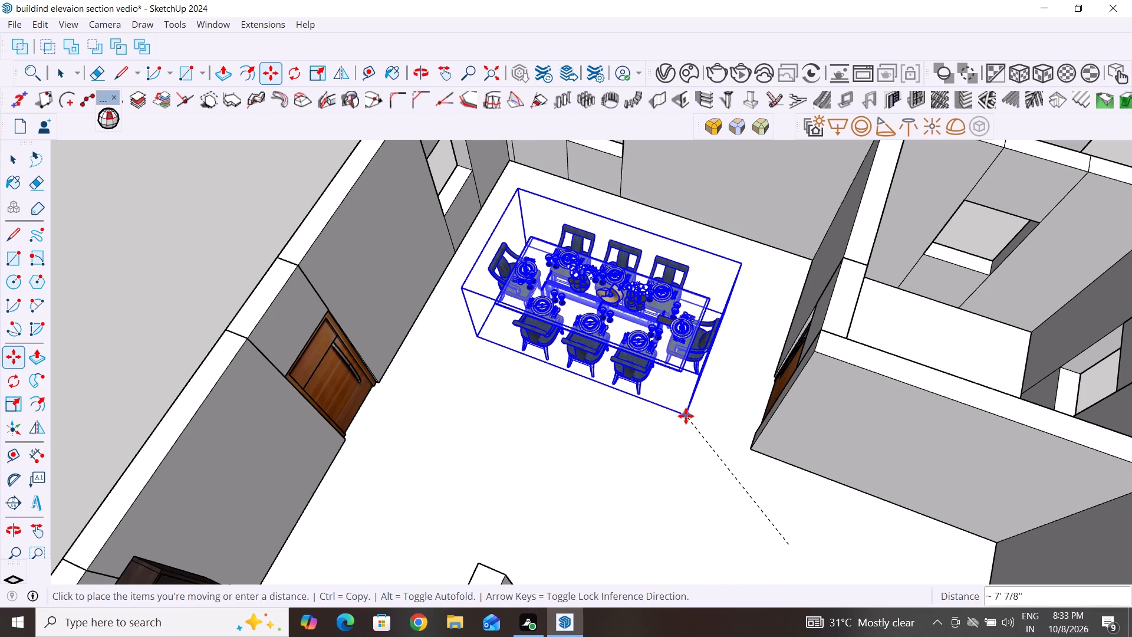
pyautogui.scroll(-7, 666, 459)
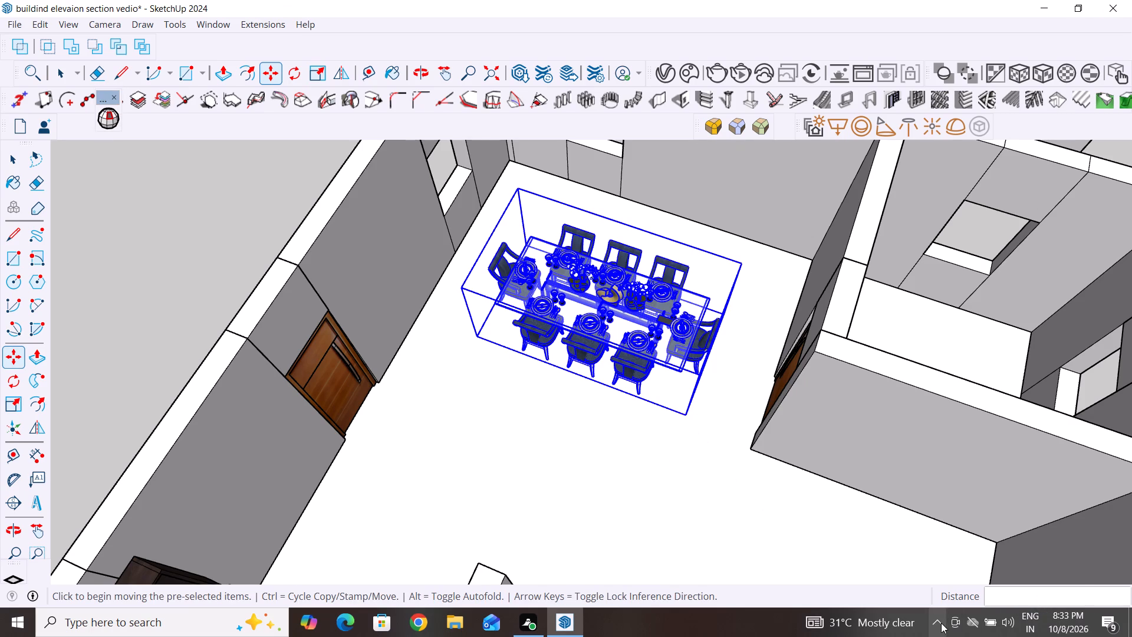
pyautogui.scroll(-10, 581, 372)
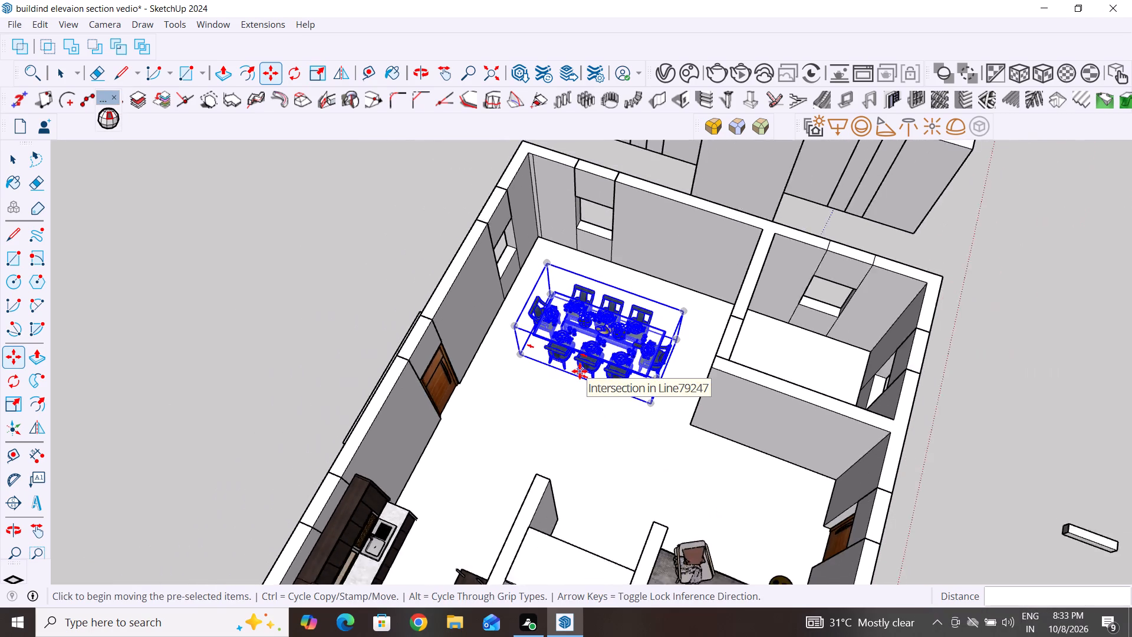
pyautogui.scroll(-3, 581, 415)
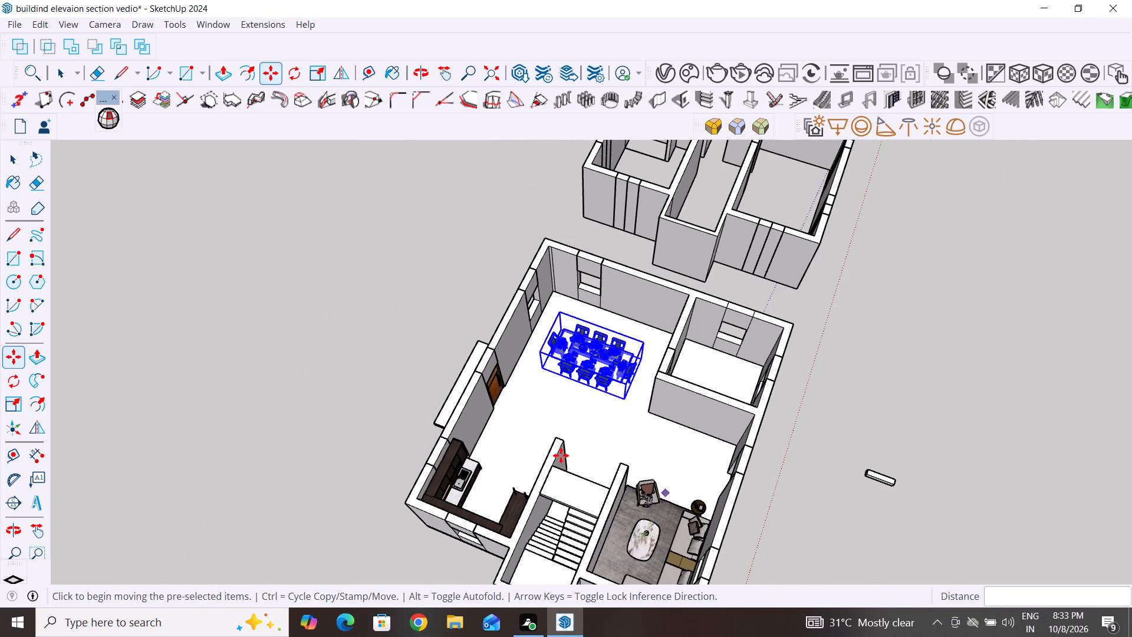
pyautogui.scroll(-4, 577, 359)
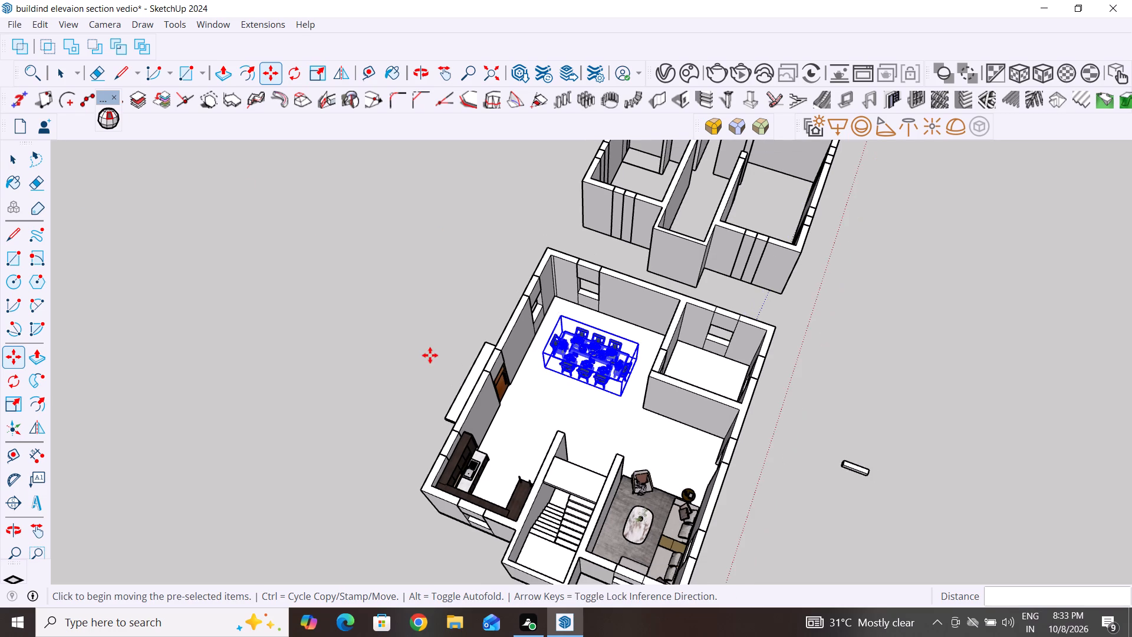
pyautogui.scroll(-1, 430, 355)
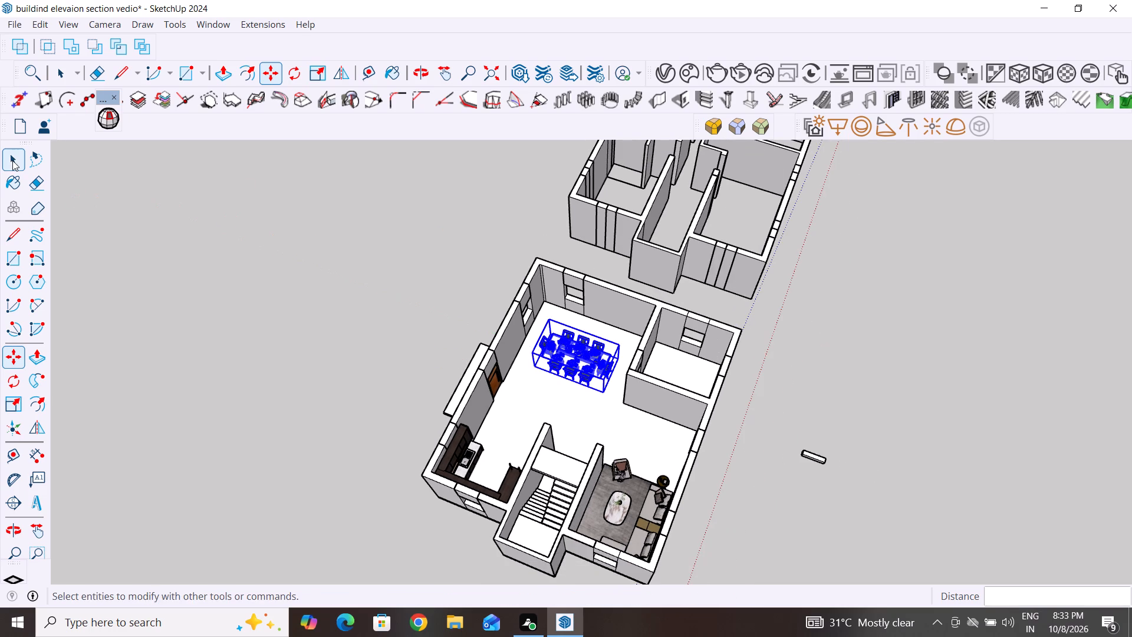
pyautogui.click(12, 160)
pyautogui.click(331, 322)
# Scale the dining table set up uniformly about its center by a factor of about 1.10.
pyautogui.scroll(5, 791, 378)
pyautogui.moveTo(796, 383); pyautogui.dragTo(659, 369, button='middle')
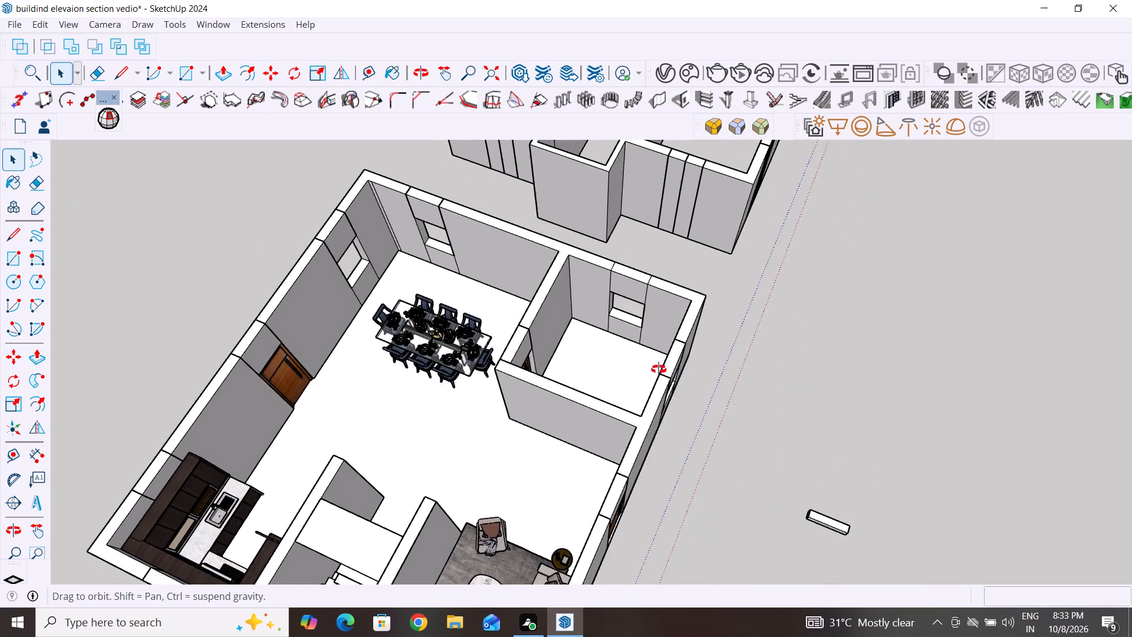
pyautogui.moveTo(659, 369); pyautogui.dragTo(525, 321, button='middle')
pyautogui.scroll(5, 489, 291)
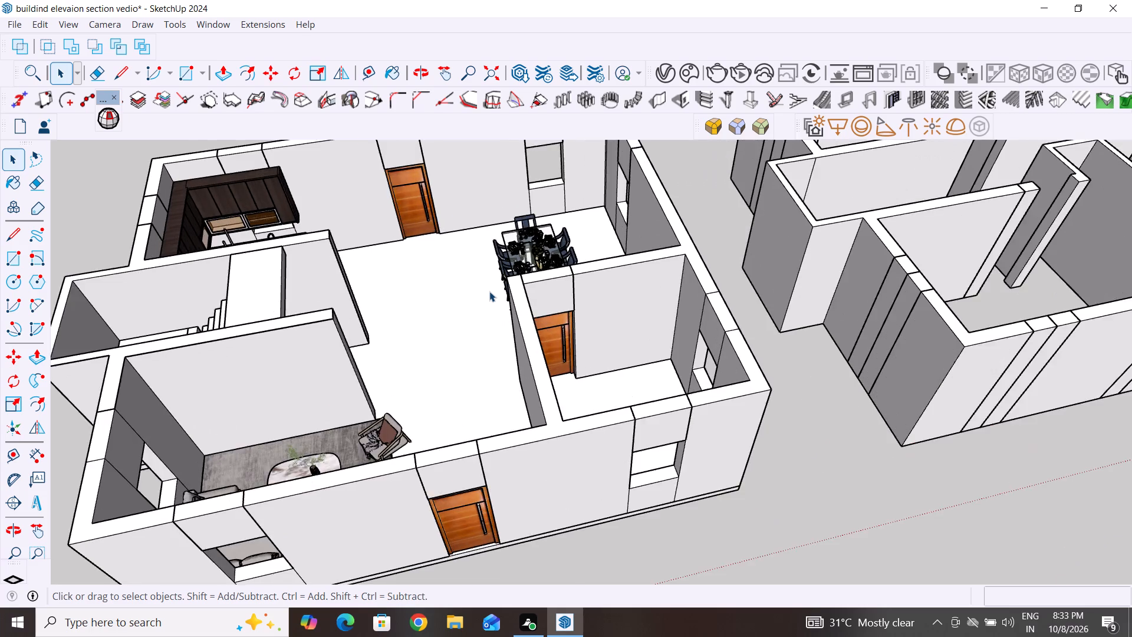
pyautogui.scroll(4, 489, 291)
pyautogui.moveTo(513, 292); pyautogui.dragTo(593, 200, button='middle')
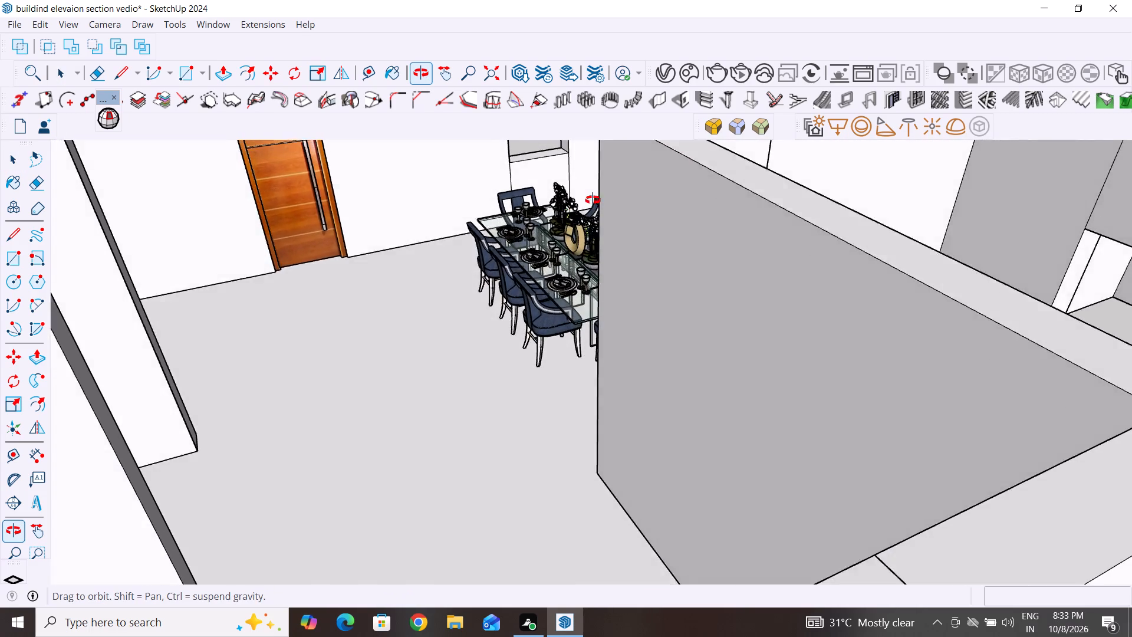
pyautogui.moveTo(593, 200); pyautogui.dragTo(615, 207, button='middle')
pyautogui.scroll(5, 549, 281)
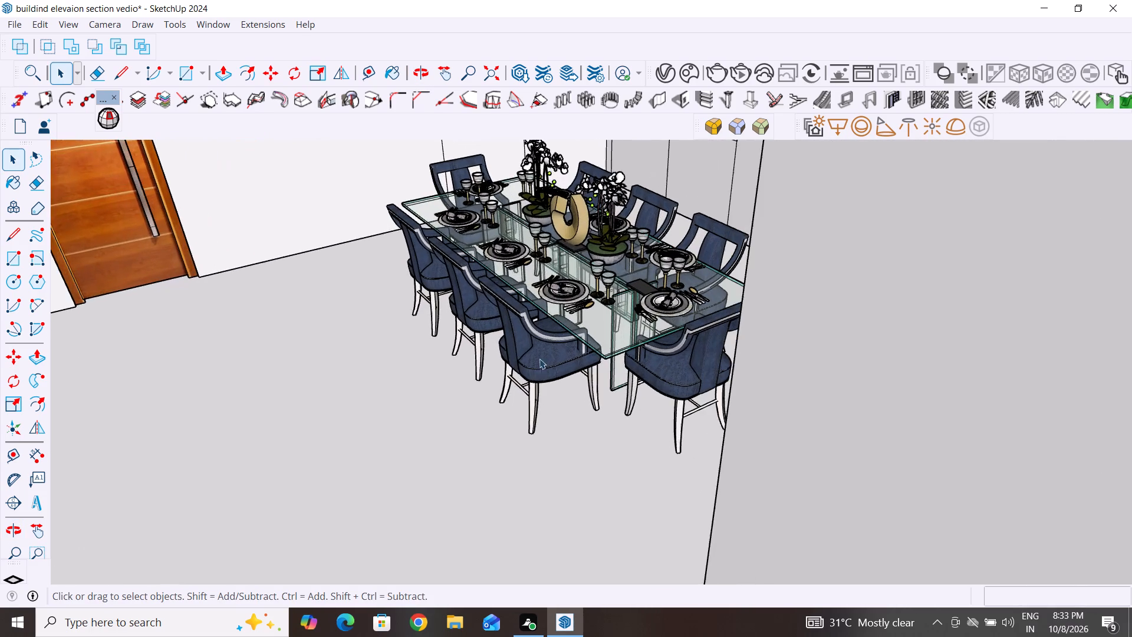
pyautogui.moveTo(544, 359); pyautogui.dragTo(588, 372, button='middle')
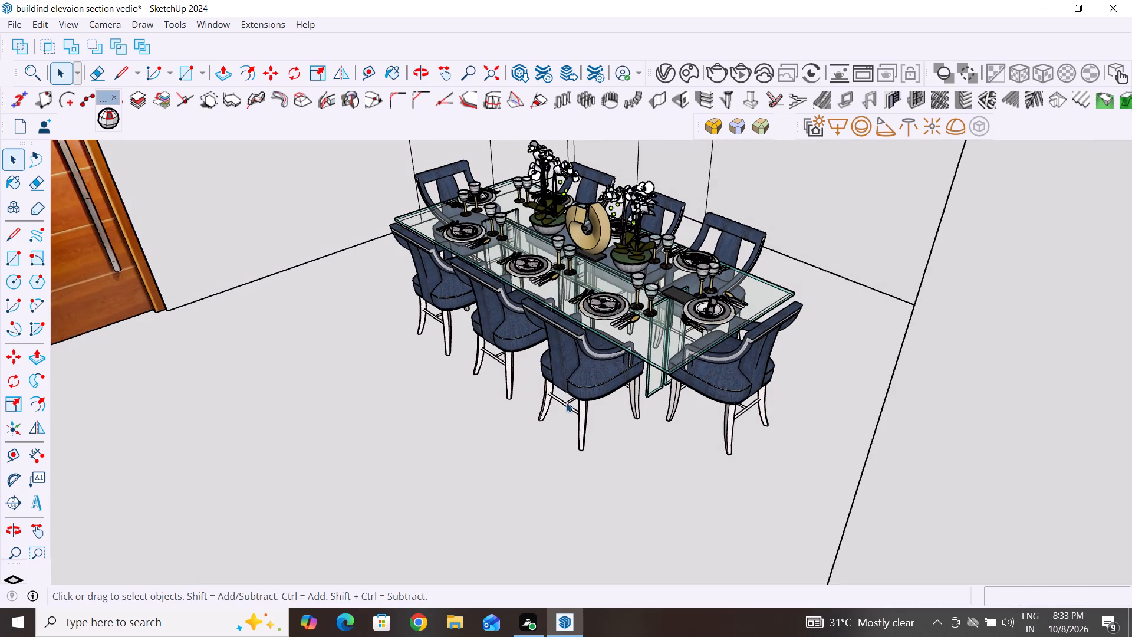
pyautogui.click(578, 398)
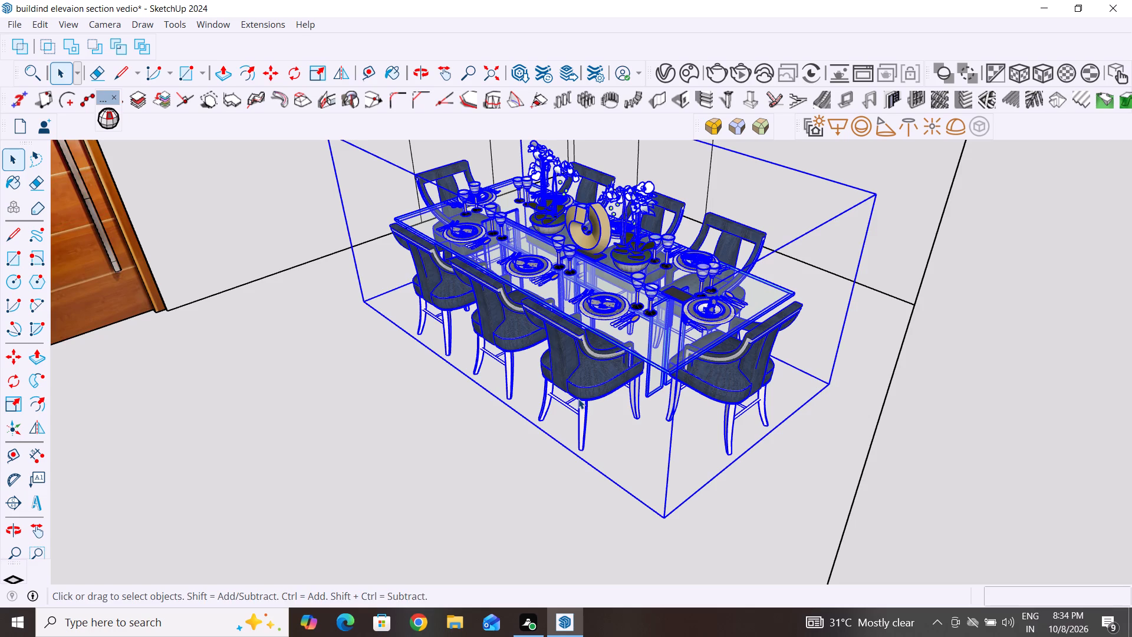
pyautogui.press('s')
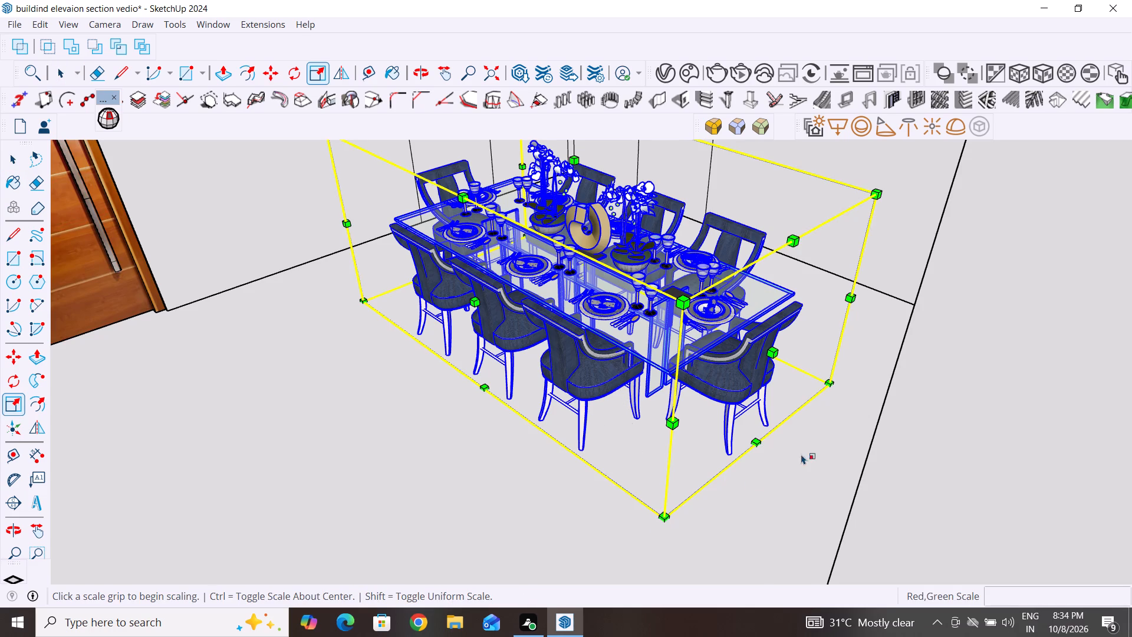
pyautogui.keyDown('ctrl'); pyautogui.moveTo(835, 385); pyautogui.dragTo(859, 383); pyautogui.keyUp('ctrl')
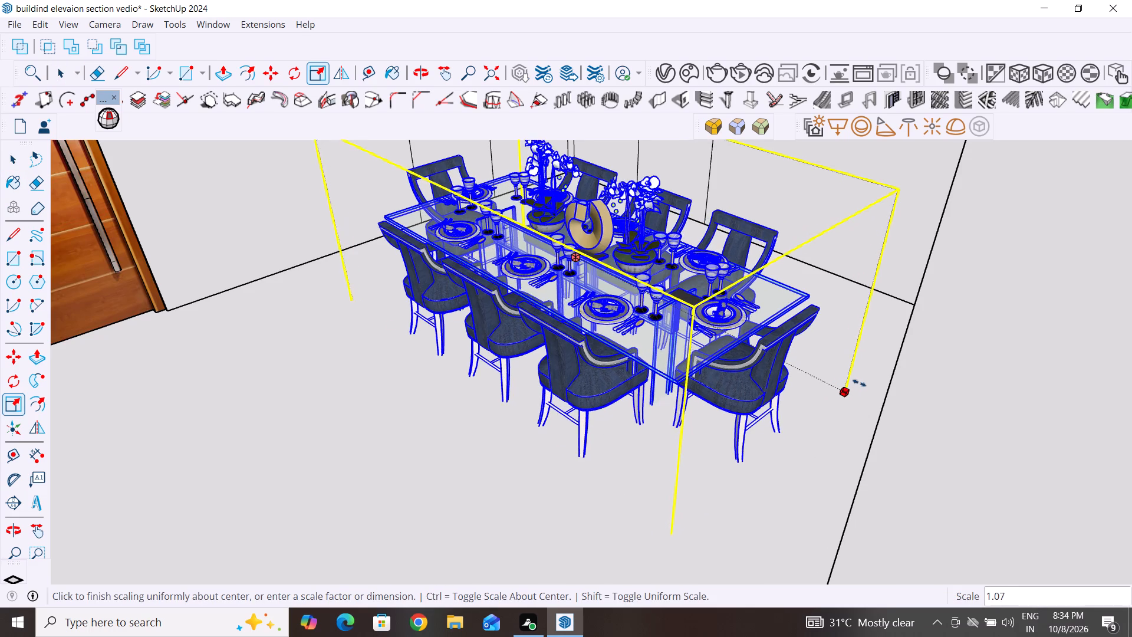
pyautogui.keyDown('ctrl'); pyautogui.moveTo(859, 383); pyautogui.dragTo(862, 382); pyautogui.keyUp('ctrl')
pyautogui.scroll(-5, 840, 380)
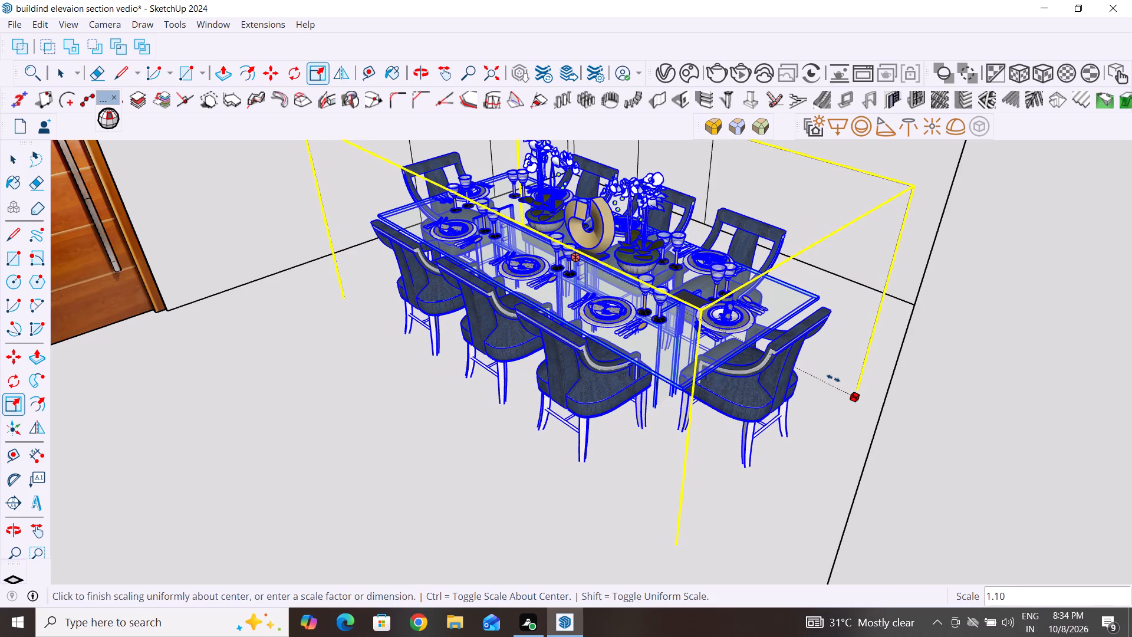
pyautogui.scroll(-5, 833, 378)
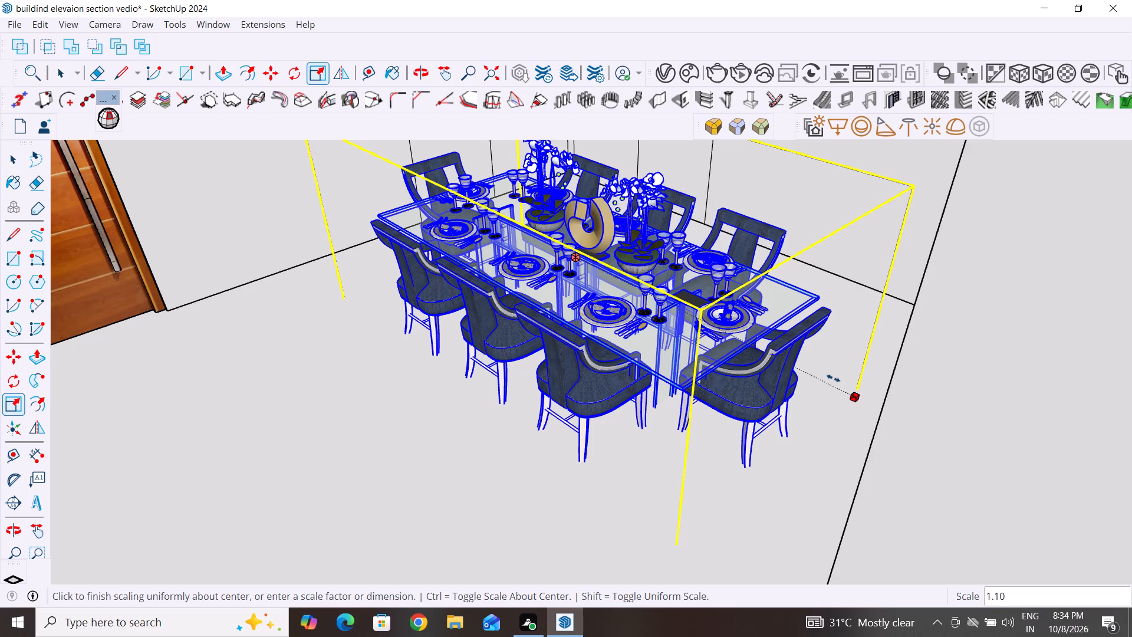
pyautogui.scroll(-1, 833, 378)
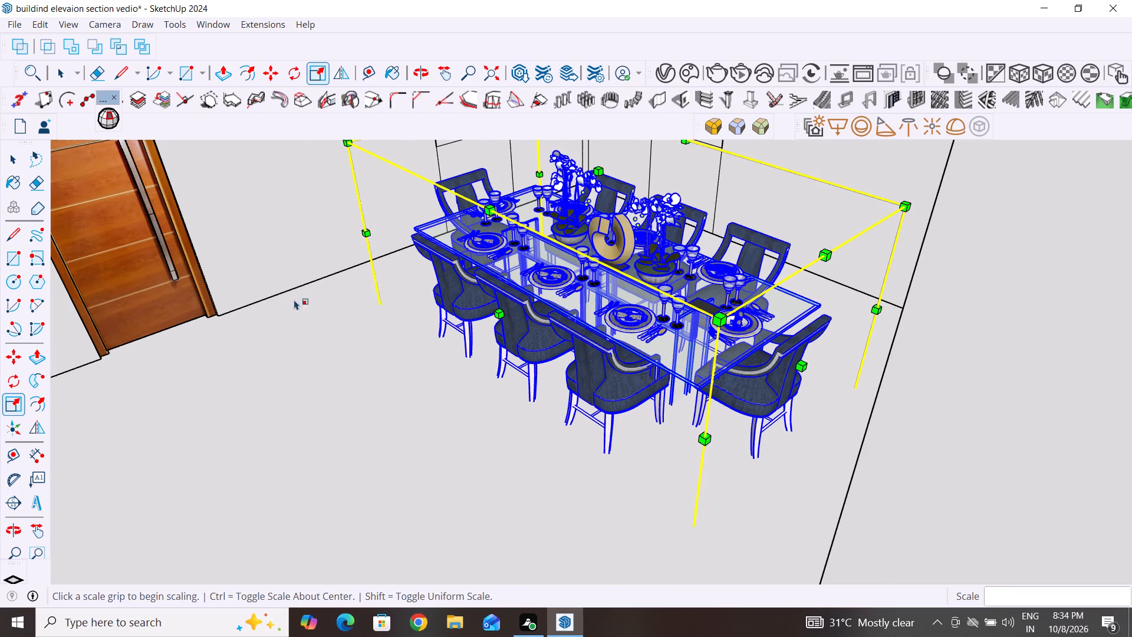
pyautogui.scroll(-12, 341, 420)
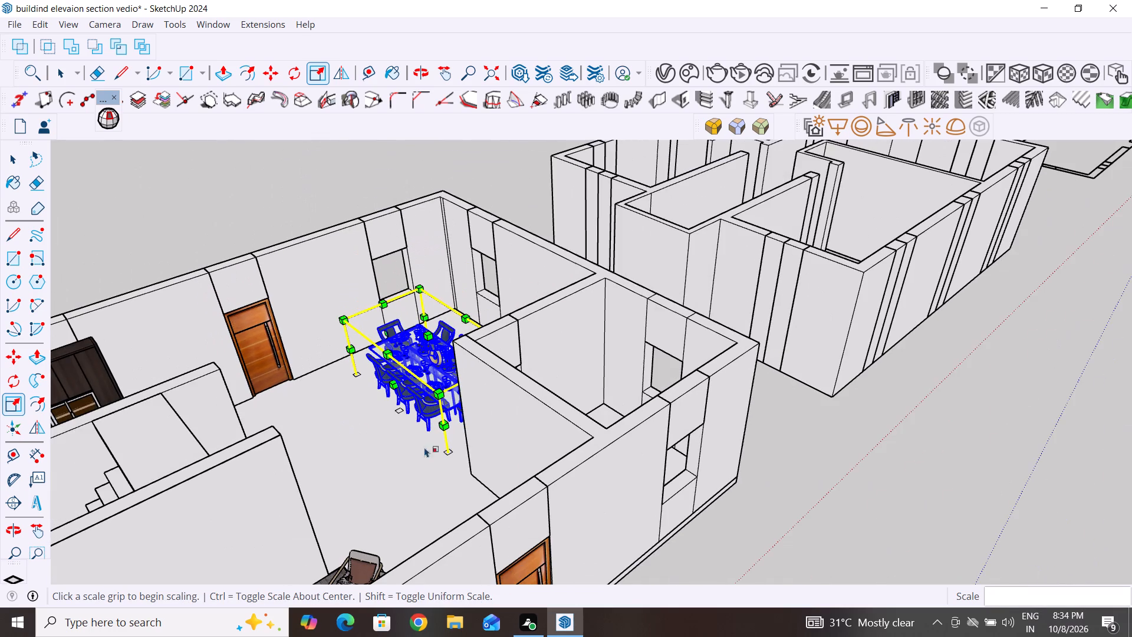
pyautogui.click(949, 466)
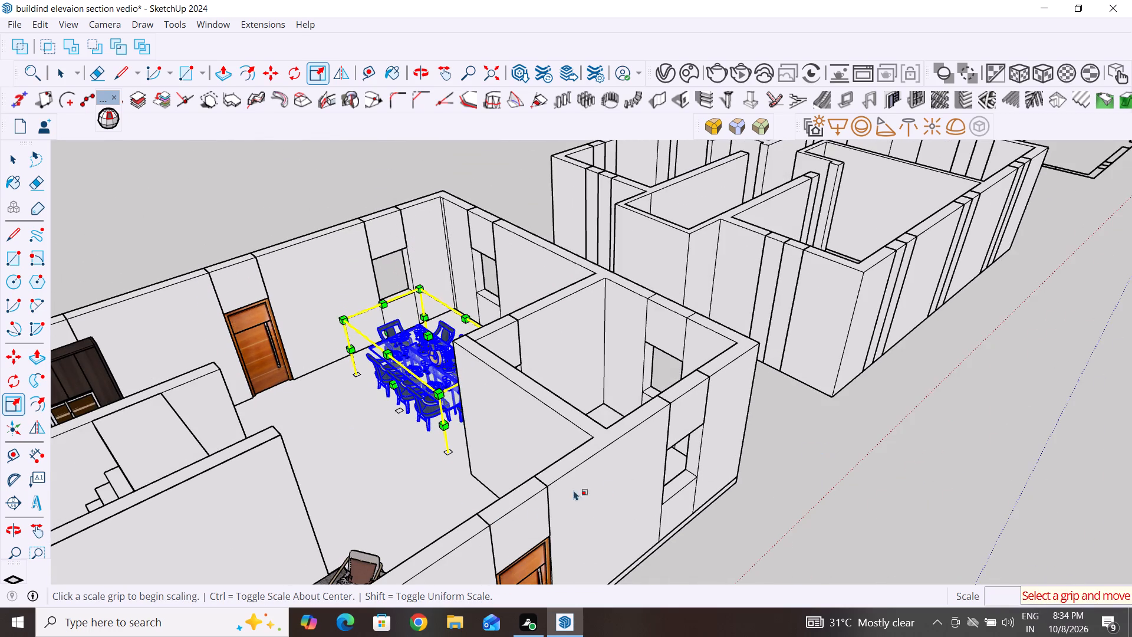
pyautogui.scroll(3, 440, 454)
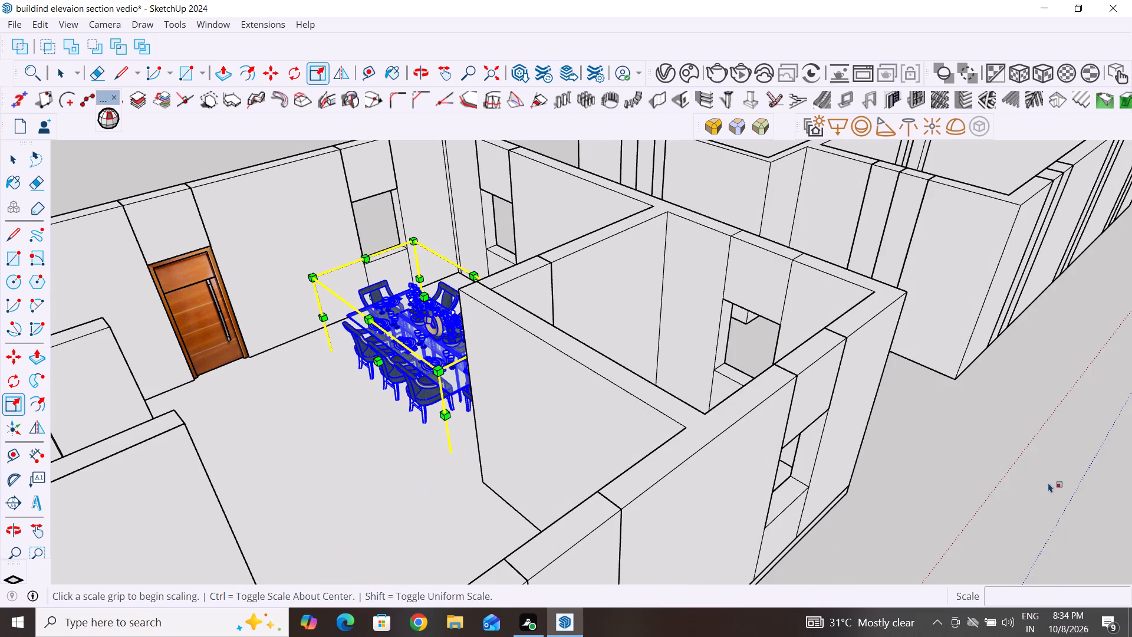
# Leave scaling, reselect the dining table set, and examine its size and placement in the ground-floor main room from above and close up.
pyautogui.click(13, 159)
pyautogui.click(62, 178)
pyautogui.scroll(-1, 426, 278)
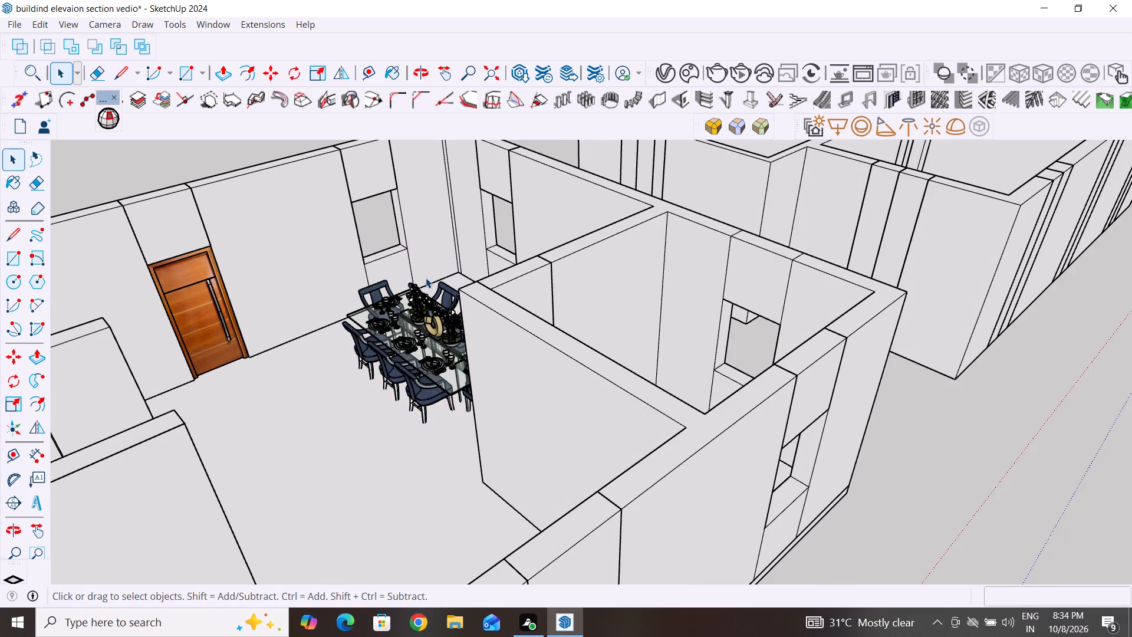
pyautogui.scroll(-2, 426, 278)
pyautogui.click(430, 349)
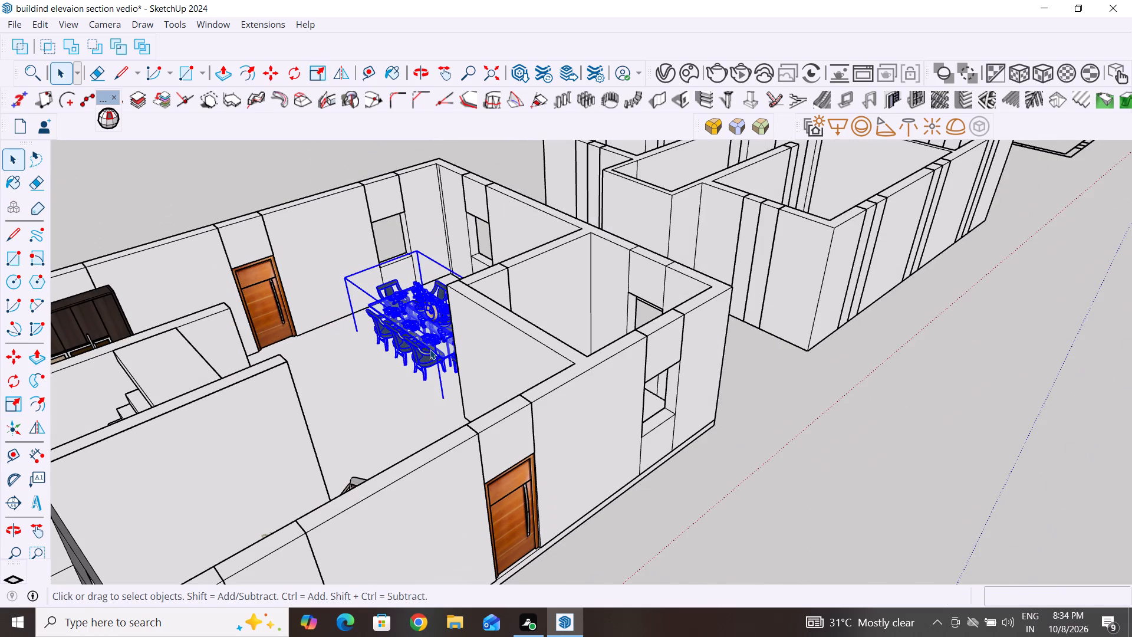
pyautogui.scroll(-6, 430, 349)
pyautogui.moveTo(901, 295); pyautogui.dragTo(901, 295, button='middle')
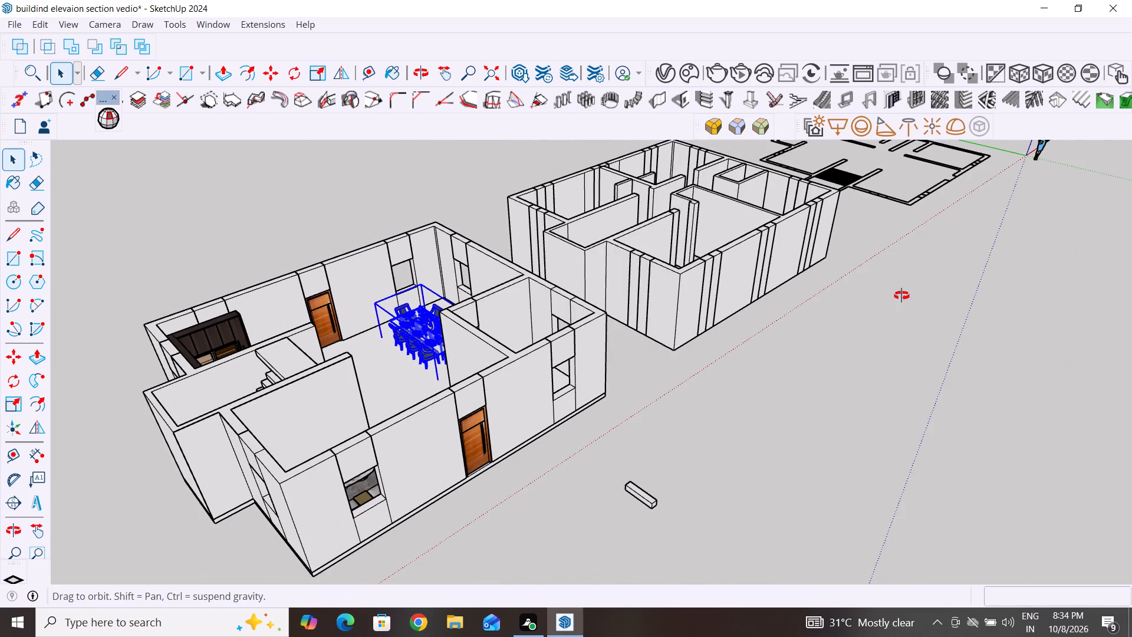
pyautogui.moveTo(901, 295); pyautogui.dragTo(808, 421, button='middle')
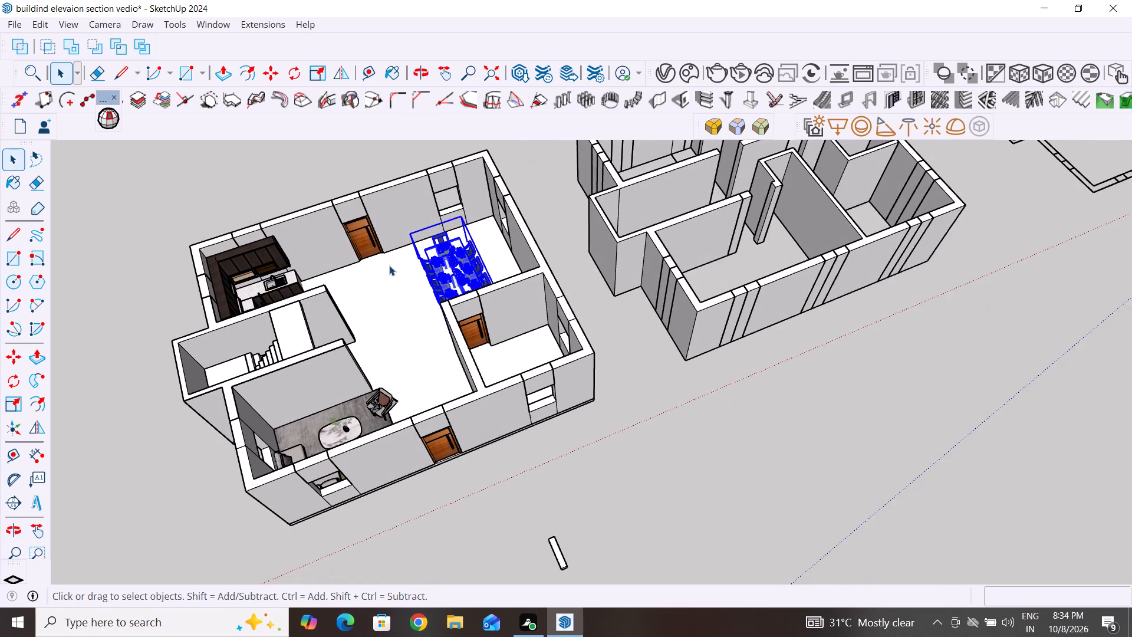
pyautogui.scroll(5, 384, 265)
pyautogui.moveTo(376, 305); pyautogui.dragTo(513, 212, button='middle')
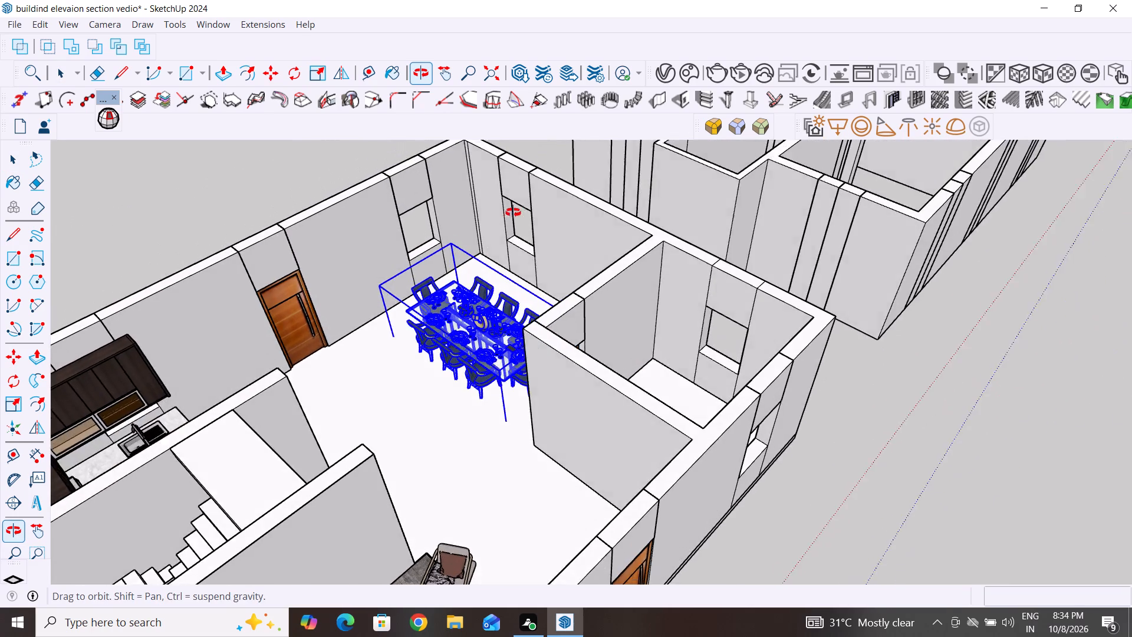
pyautogui.scroll(3, 442, 400)
pyautogui.moveTo(457, 350); pyautogui.dragTo(454, 311, button='middle')
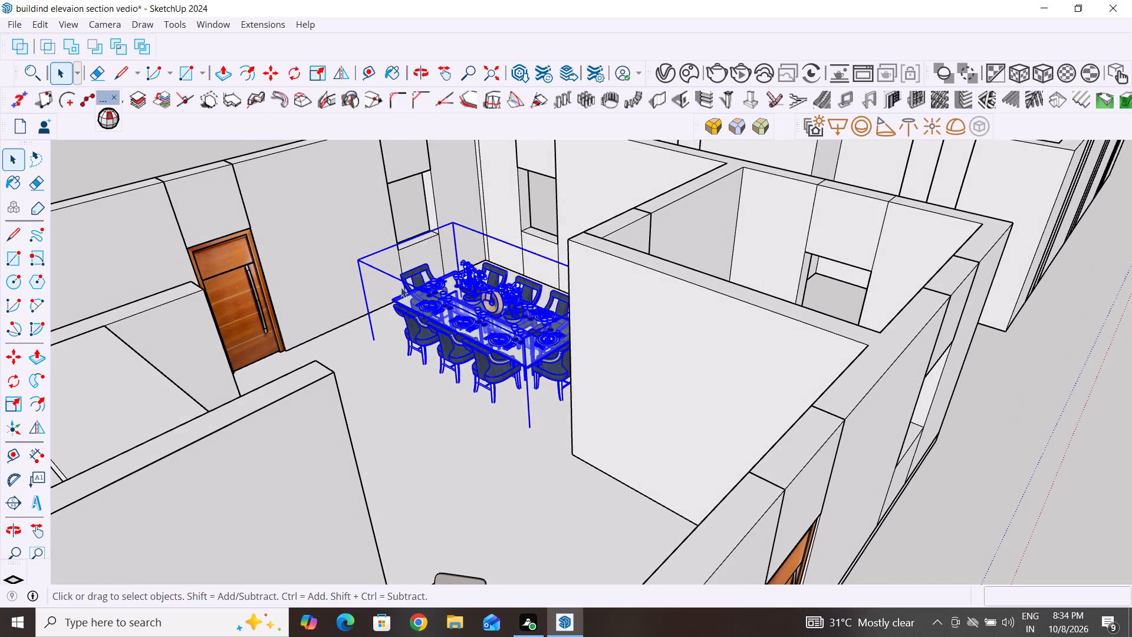
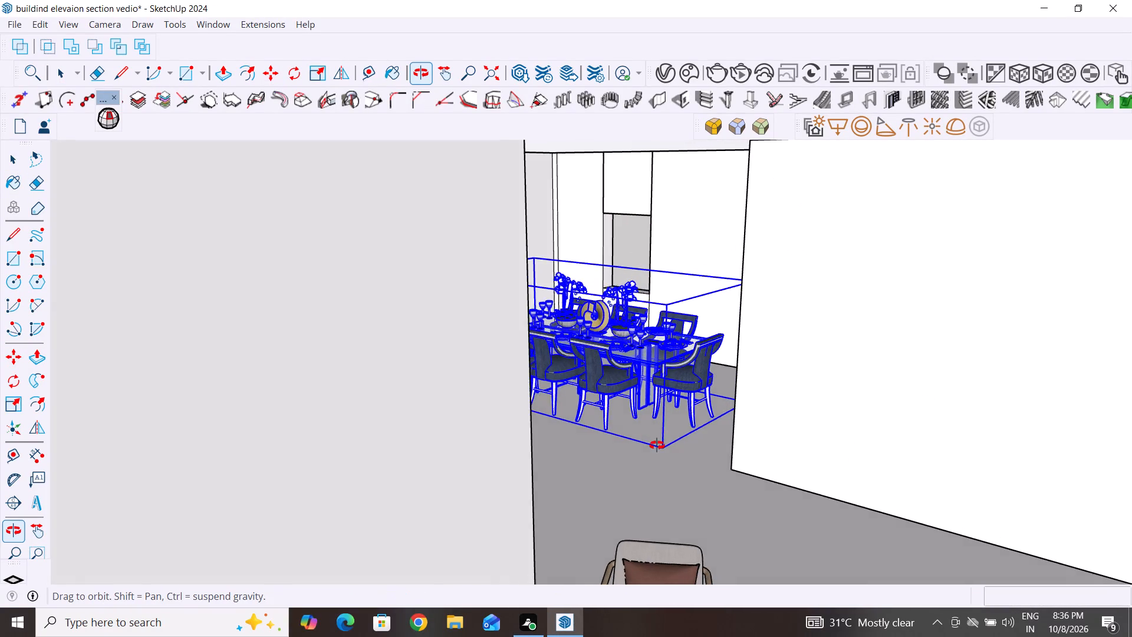
# Examine the dining table set's size and clearances to the surrounding walls, staircase and entrance door from close up and above.
pyautogui.moveTo(657, 445); pyautogui.dragTo(648, 518, button='middle')
pyautogui.scroll(-1, 660, 471)
pyautogui.scroll(4, 643, 516)
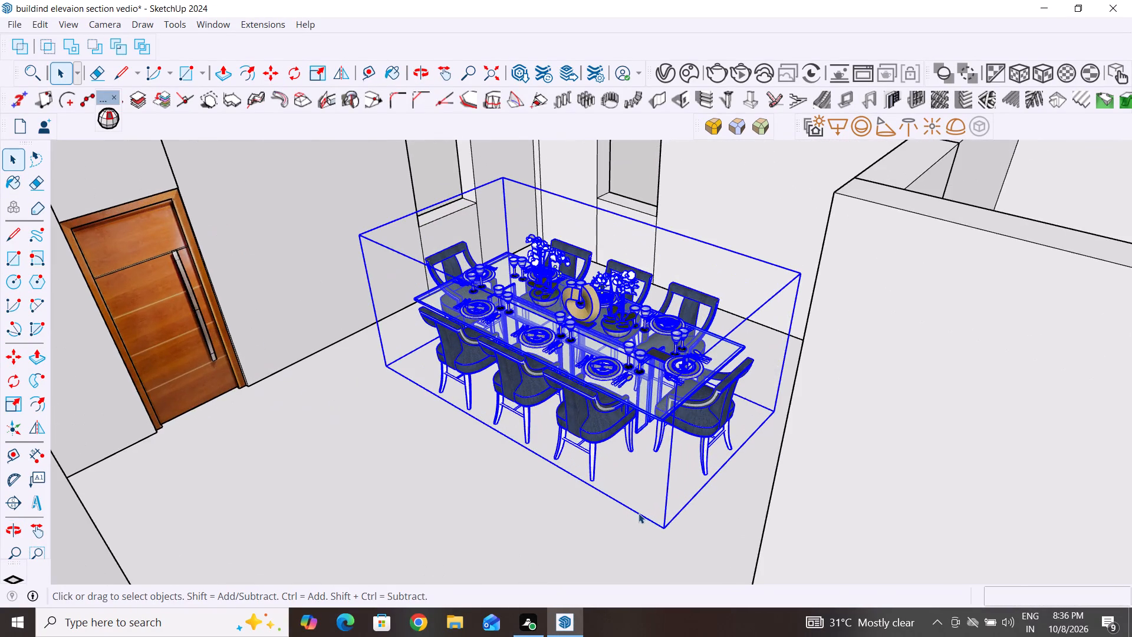
pyautogui.scroll(3, 654, 521)
pyautogui.moveTo(564, 515); pyautogui.dragTo(707, 524, button='middle')
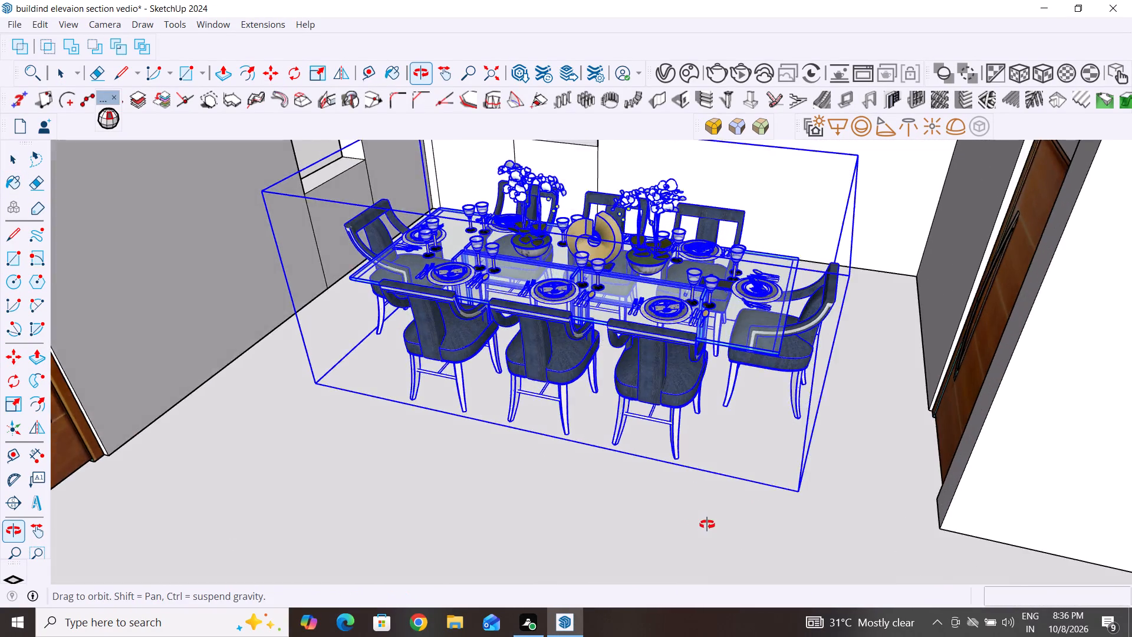
pyautogui.moveTo(707, 524); pyautogui.dragTo(643, 485, button='middle')
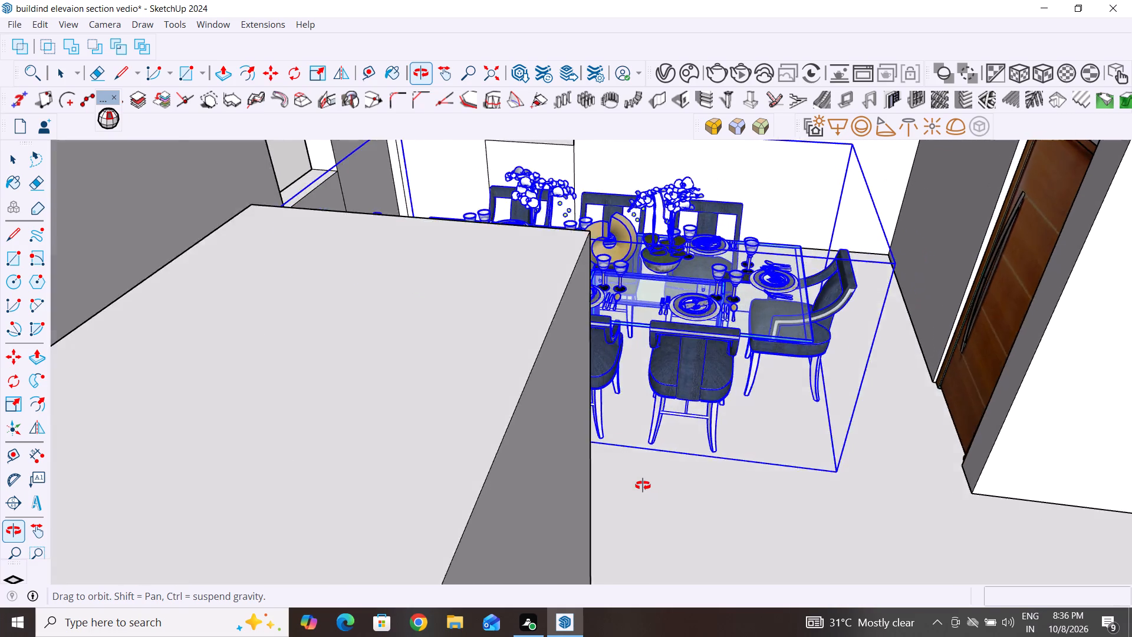
pyautogui.moveTo(643, 485); pyautogui.dragTo(638, 482, button='middle')
pyautogui.scroll(1, 638, 482)
pyautogui.scroll(-5, 638, 482)
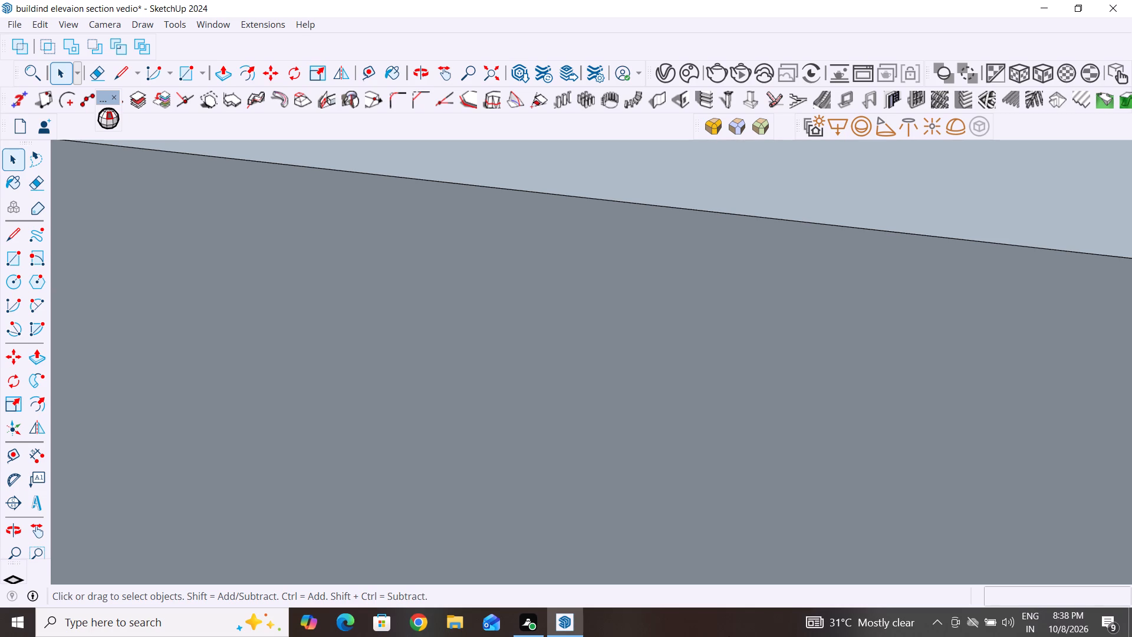
pyautogui.scroll(-19, 894, 396)
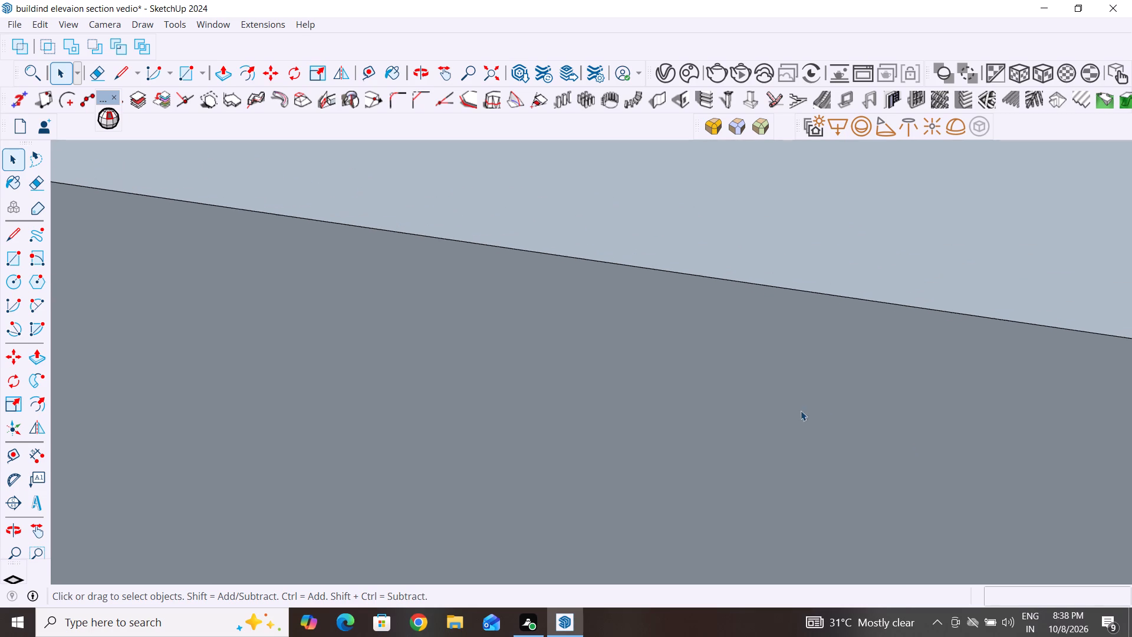
pyautogui.scroll(-11, 801, 411)
pyautogui.scroll(-8, 703, 442)
pyautogui.scroll(-9, 443, 497)
pyautogui.scroll(-4, 577, 422)
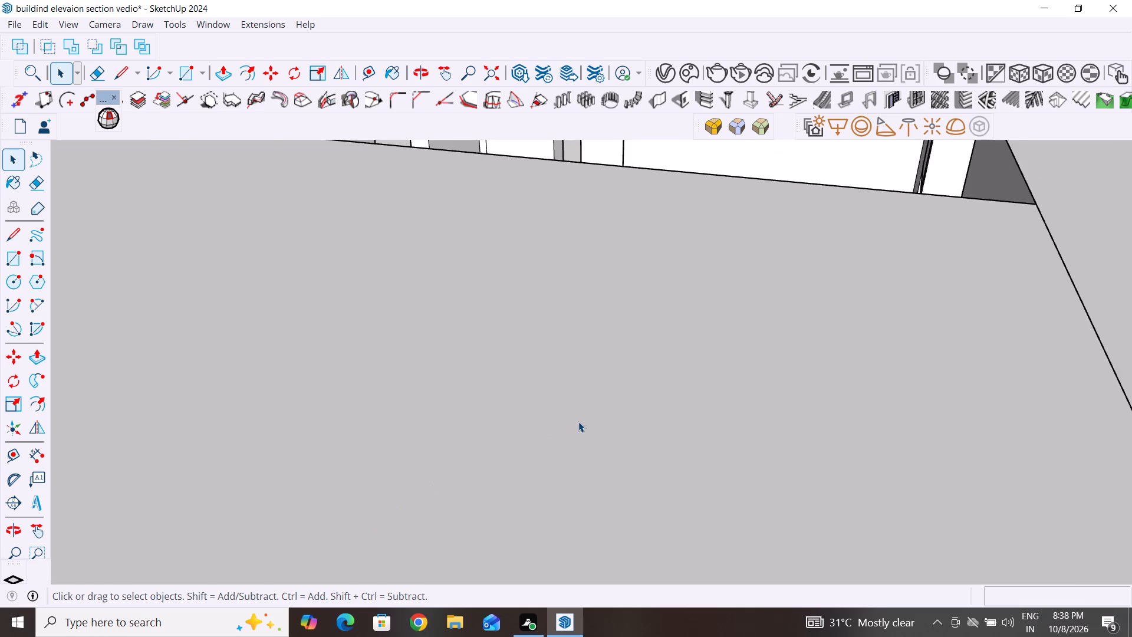
pyautogui.scroll(-20, 578, 422)
pyautogui.moveTo(617, 303); pyautogui.dragTo(596, 417, button='middle')
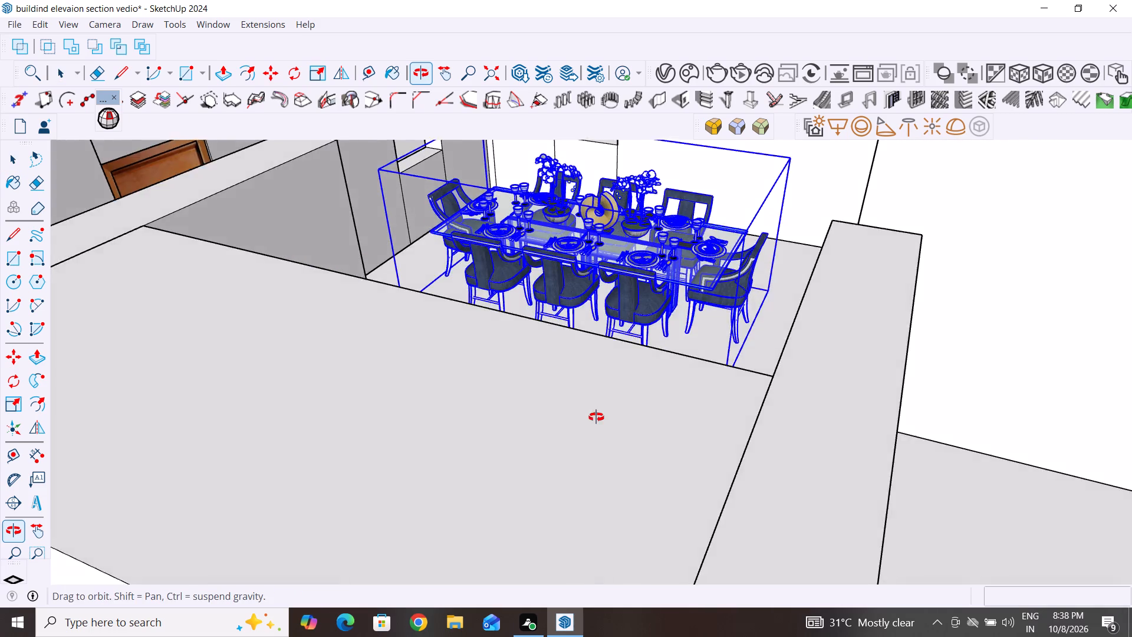
pyautogui.moveTo(596, 417); pyautogui.dragTo(587, 429, button='middle')
pyautogui.scroll(-11, 567, 401)
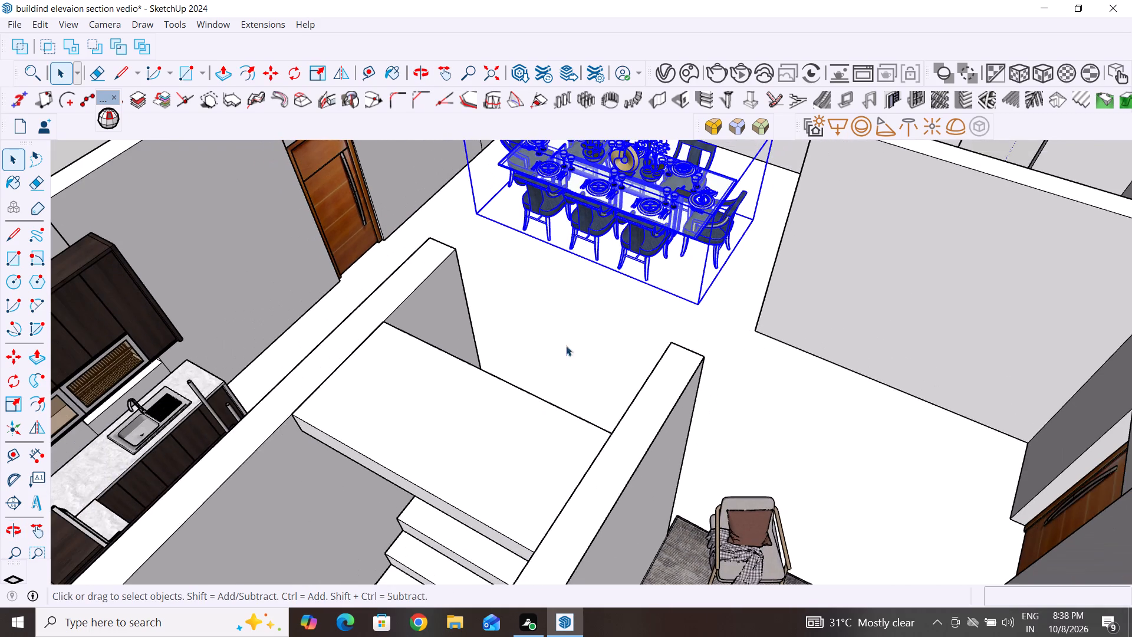
pyautogui.scroll(-4, 501, 411)
pyautogui.moveTo(512, 377); pyautogui.dragTo(501, 249, button='middle')
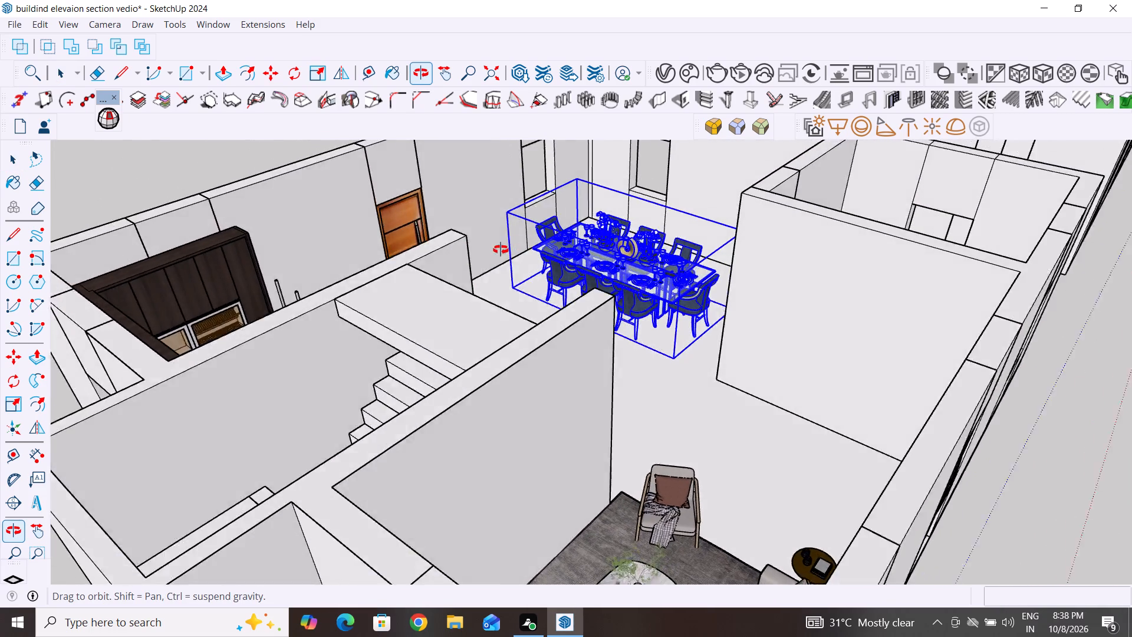
pyautogui.moveTo(501, 249); pyautogui.dragTo(525, 297, button='middle')
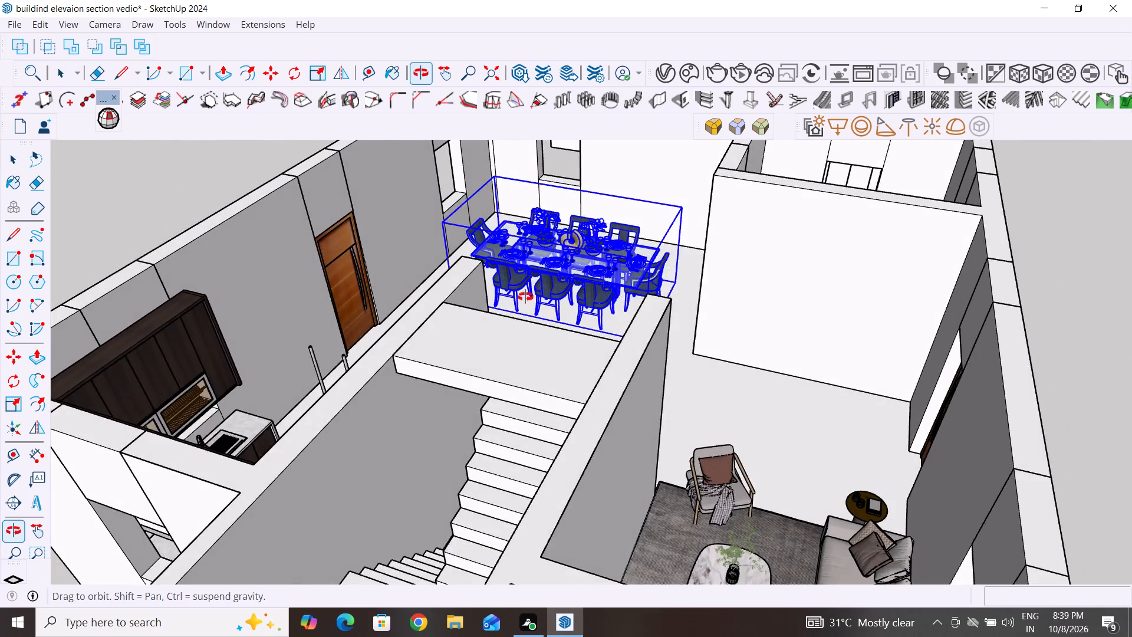
pyautogui.moveTo(525, 297); pyautogui.dragTo(449, 275, button='middle')
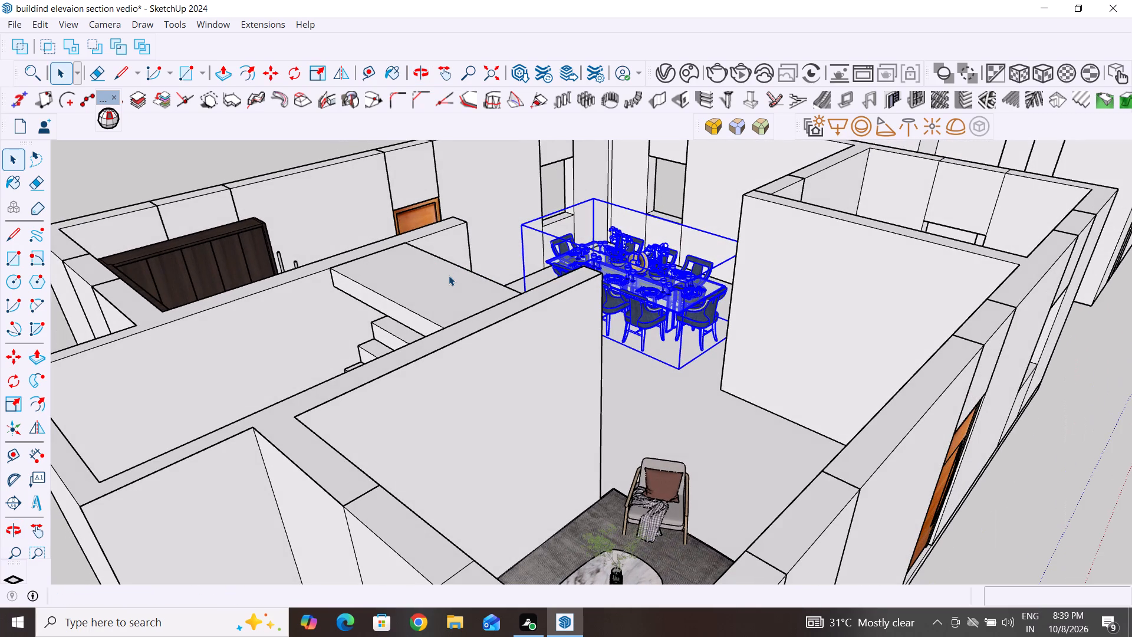
pyautogui.scroll(-5, 665, 417)
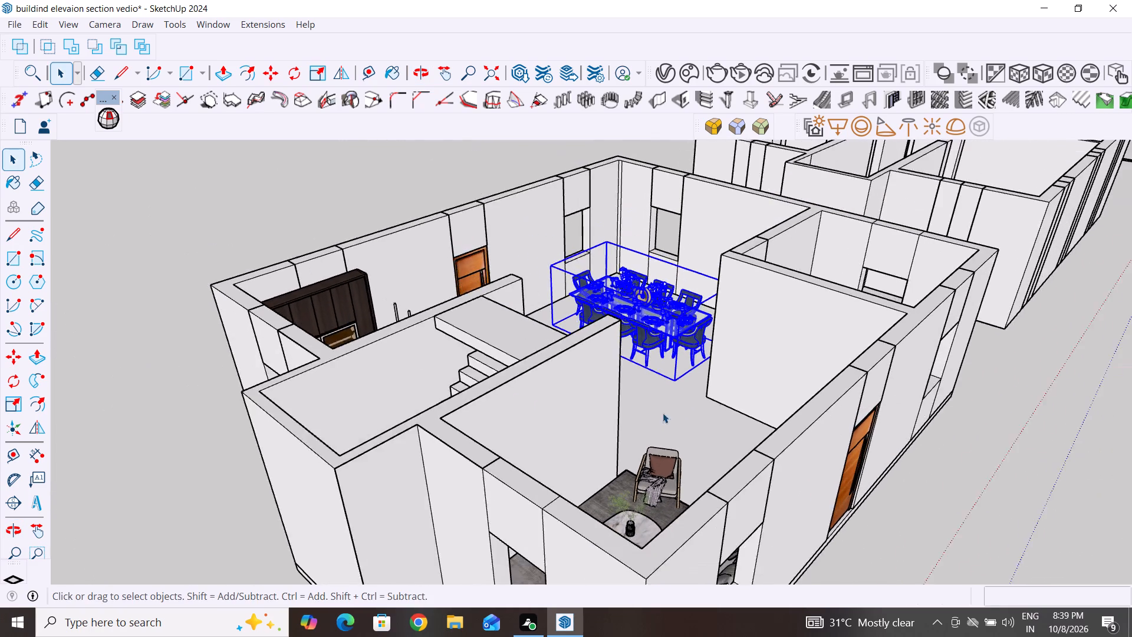
pyautogui.scroll(-4, 665, 404)
pyautogui.moveTo(681, 411); pyautogui.dragTo(656, 398, button='middle')
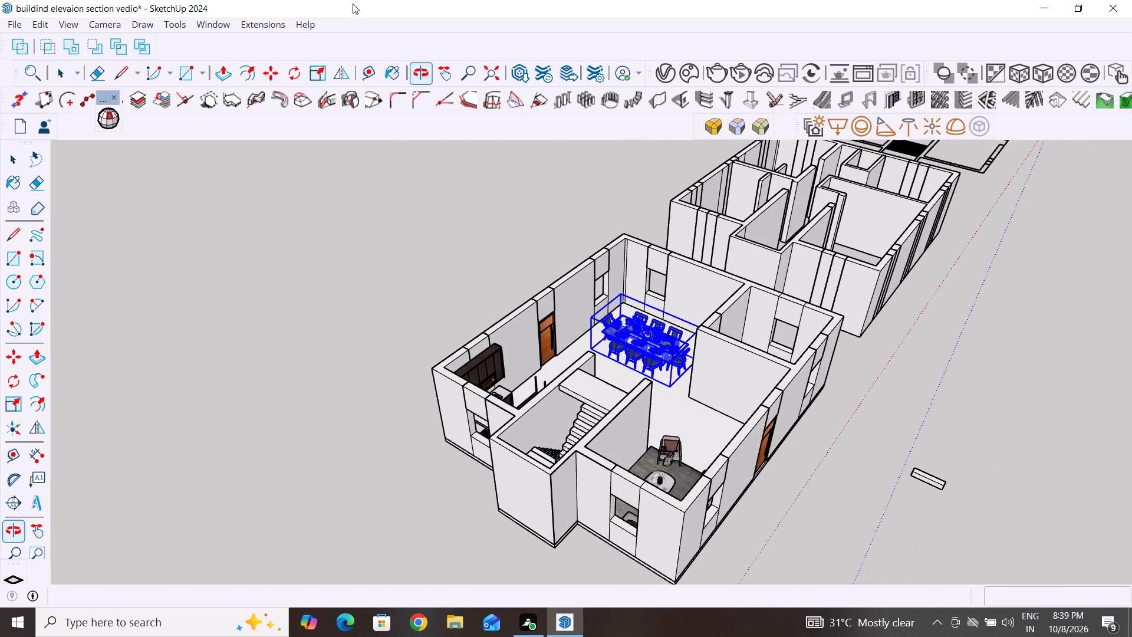
pyautogui.scroll(1, 351, 0)
pyautogui.scroll(8, 665, 353)
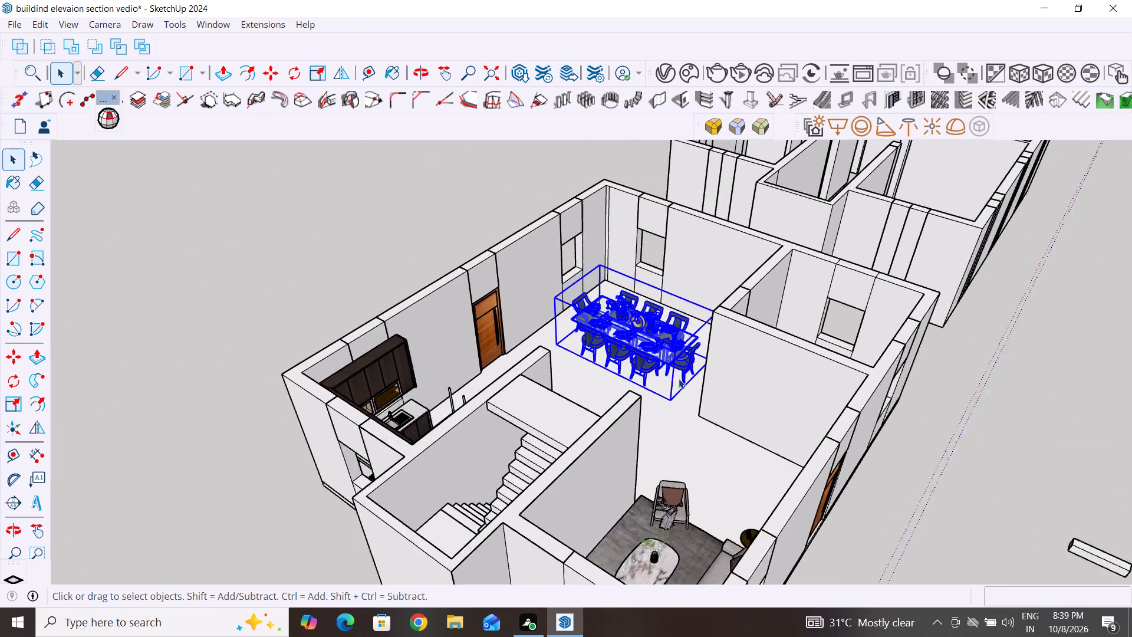
pyautogui.scroll(3, 679, 379)
pyautogui.moveTo(679, 379); pyautogui.dragTo(730, 374, button='middle')
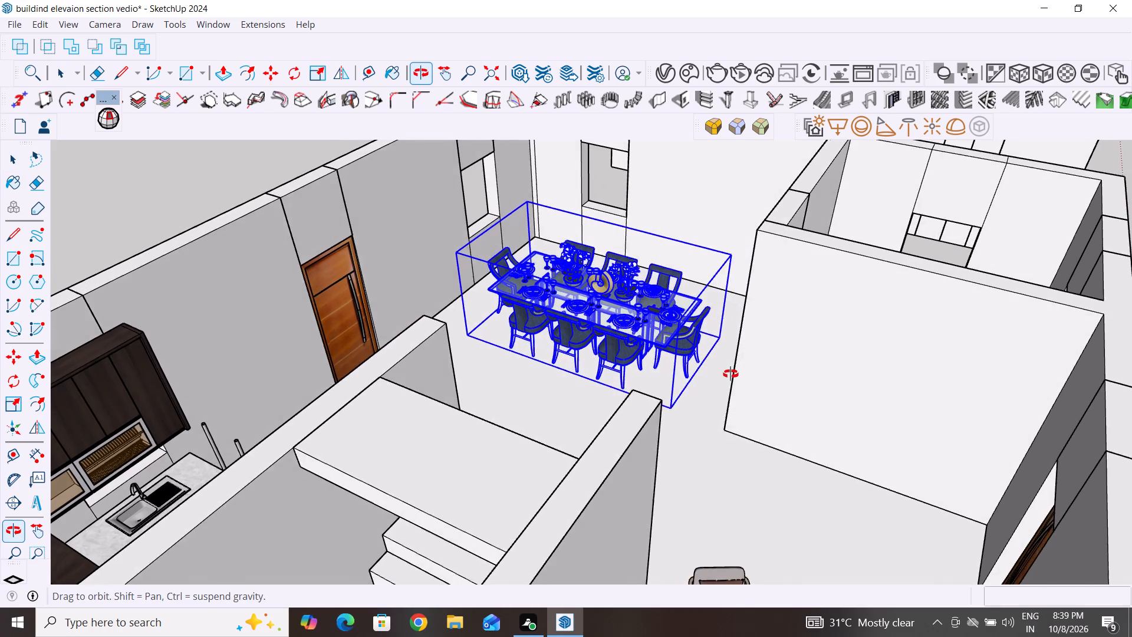
pyautogui.moveTo(730, 374); pyautogui.dragTo(667, 293, button='middle')
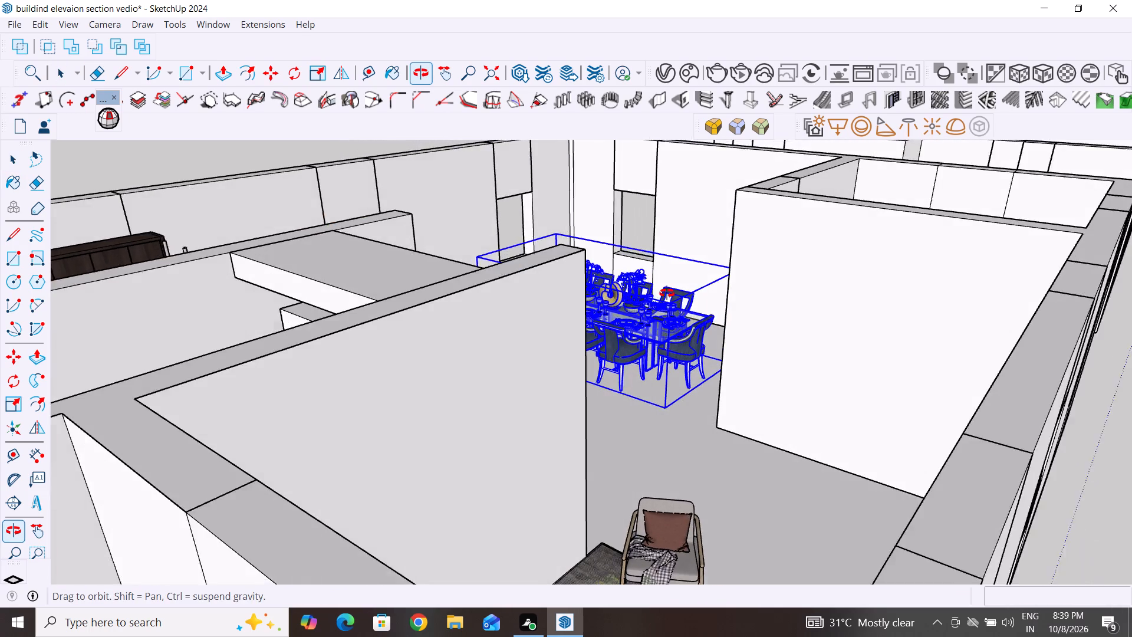
pyautogui.moveTo(667, 293); pyautogui.dragTo(683, 292, button='middle')
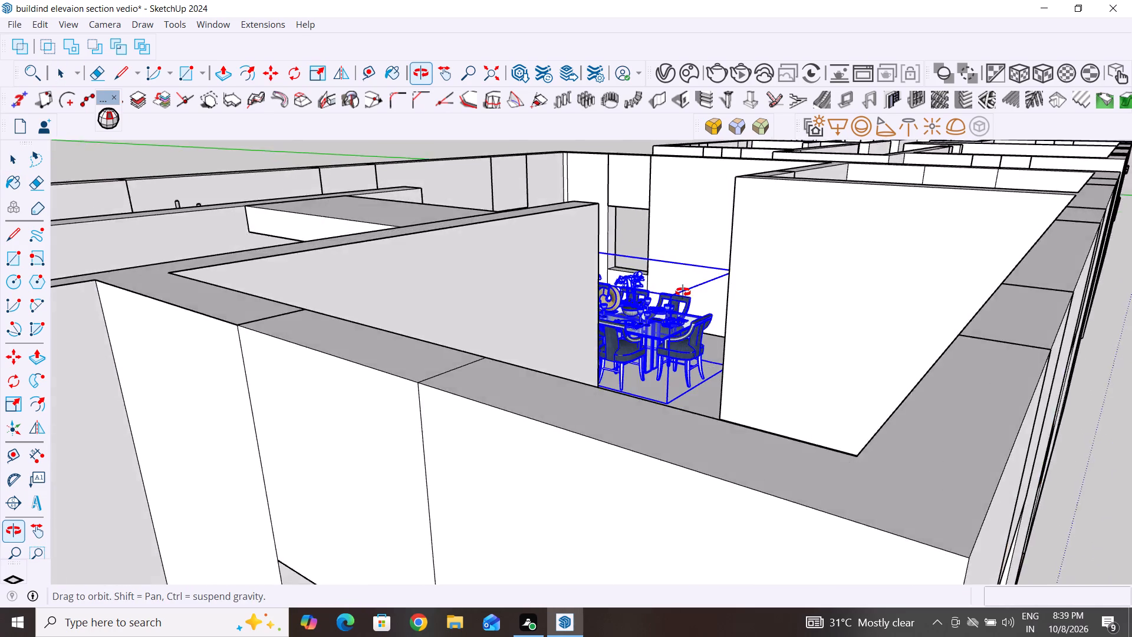
pyautogui.moveTo(683, 292); pyautogui.dragTo(522, 369, button='middle')
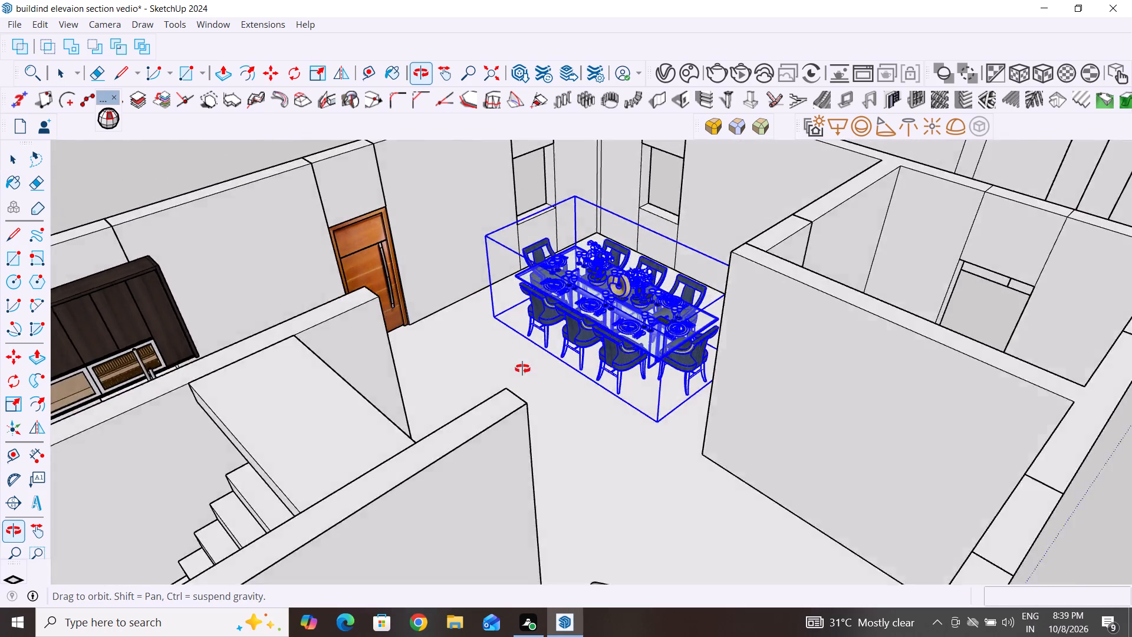
pyautogui.moveTo(522, 369); pyautogui.dragTo(492, 350, button='middle')
pyautogui.scroll(-4, 488, 364)
# Examine the ground-floor layout from the opposite sides, comparing the dining table set with the living area and kitchen.
pyautogui.moveTo(501, 390); pyautogui.dragTo(373, 489, button='middle')
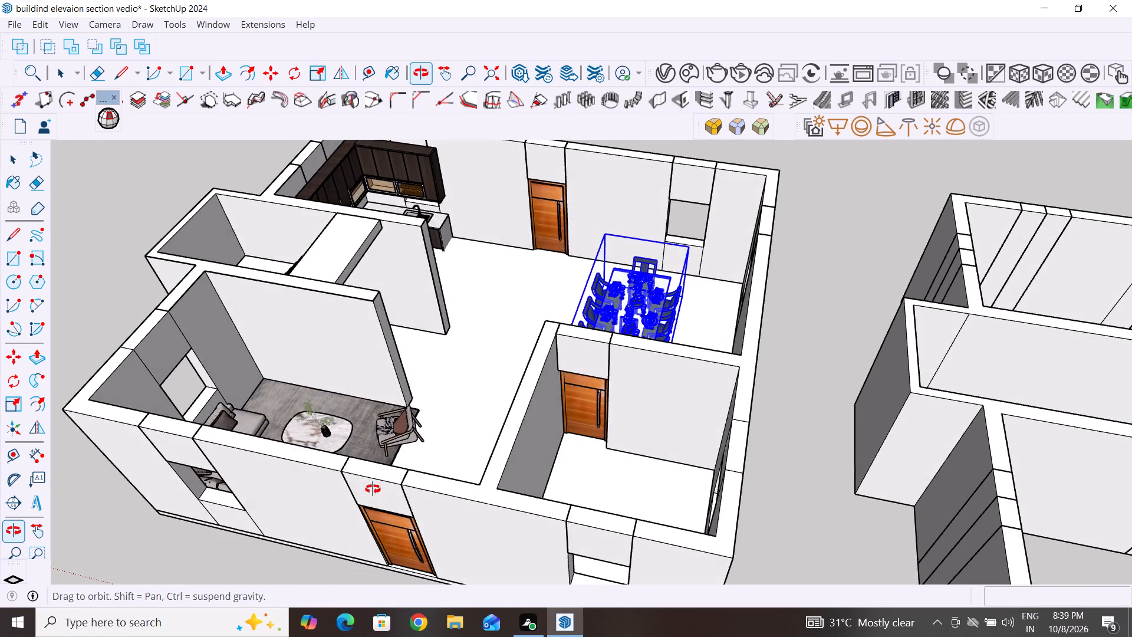
pyautogui.moveTo(373, 489); pyautogui.dragTo(378, 492, button='middle')
pyautogui.scroll(-3, 502, 270)
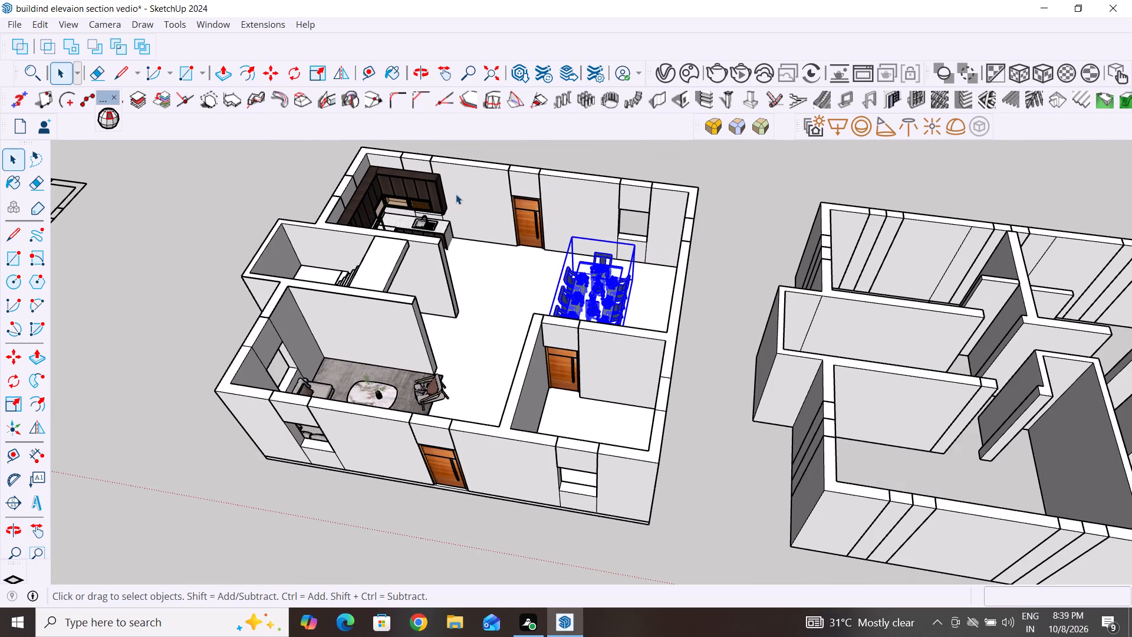
pyautogui.scroll(5, 453, 187)
pyautogui.moveTo(493, 252); pyautogui.dragTo(334, 235, button='middle')
pyautogui.moveTo(607, 268); pyautogui.dragTo(381, 305, button='middle')
pyautogui.scroll(3, 708, 265)
pyautogui.moveTo(634, 301); pyautogui.dragTo(522, 255, button='middle')
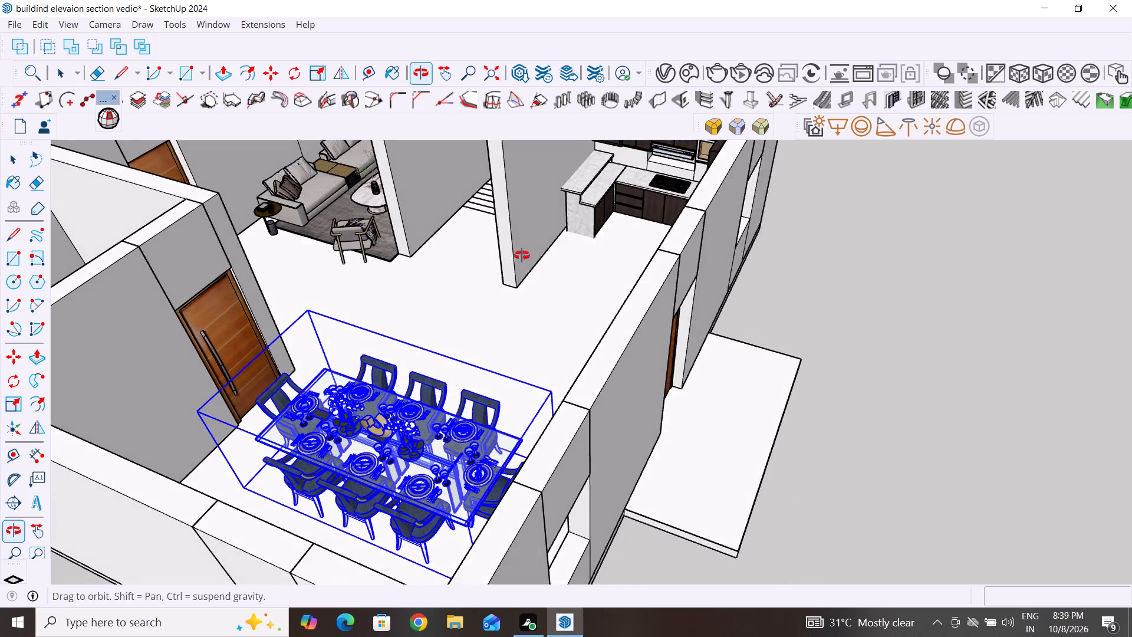
pyautogui.moveTo(522, 255); pyautogui.dragTo(539, 268, button='middle')
pyautogui.scroll(-2, 539, 268)
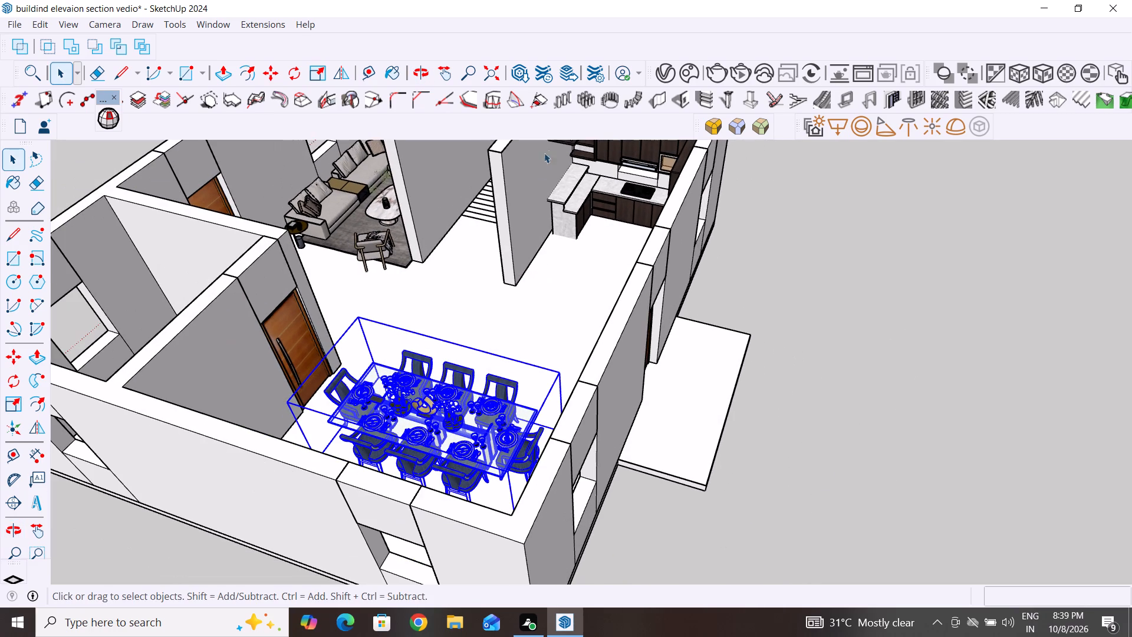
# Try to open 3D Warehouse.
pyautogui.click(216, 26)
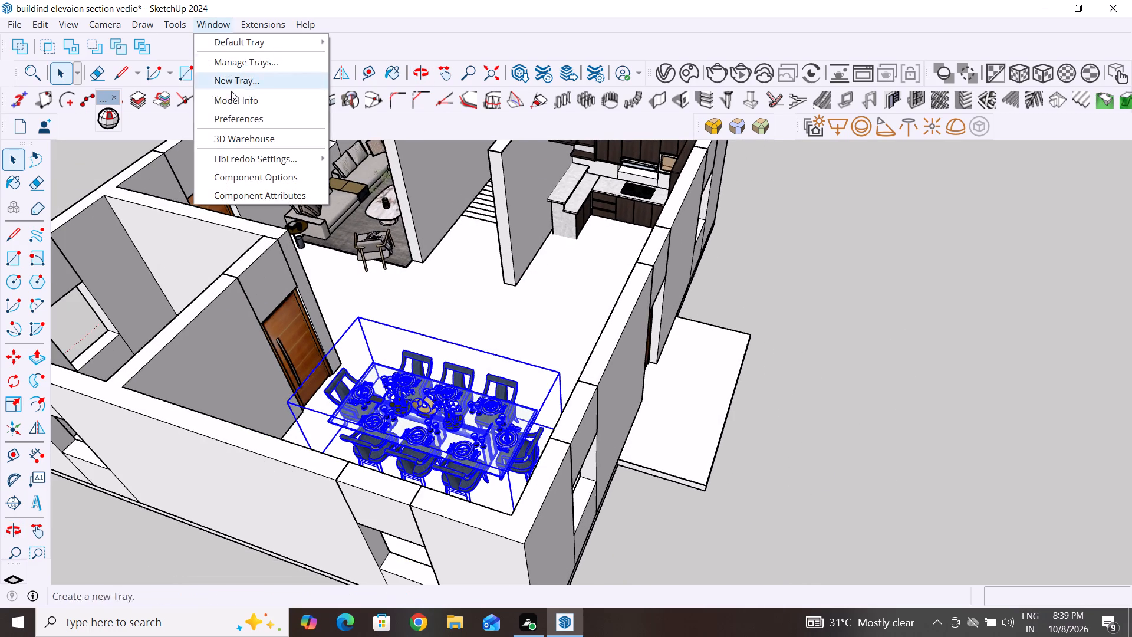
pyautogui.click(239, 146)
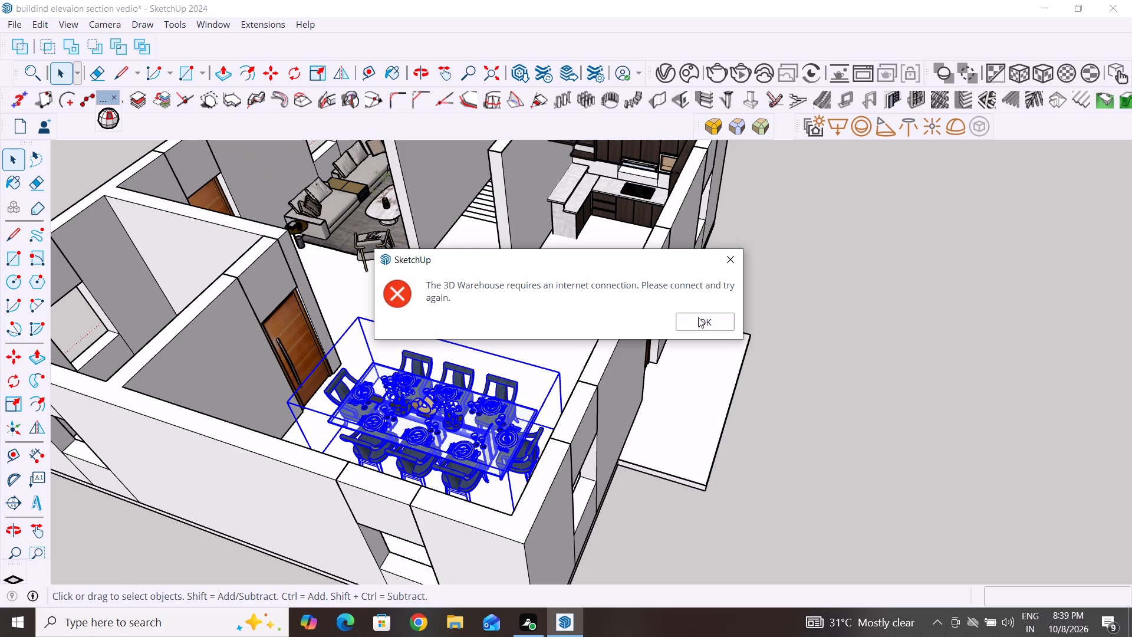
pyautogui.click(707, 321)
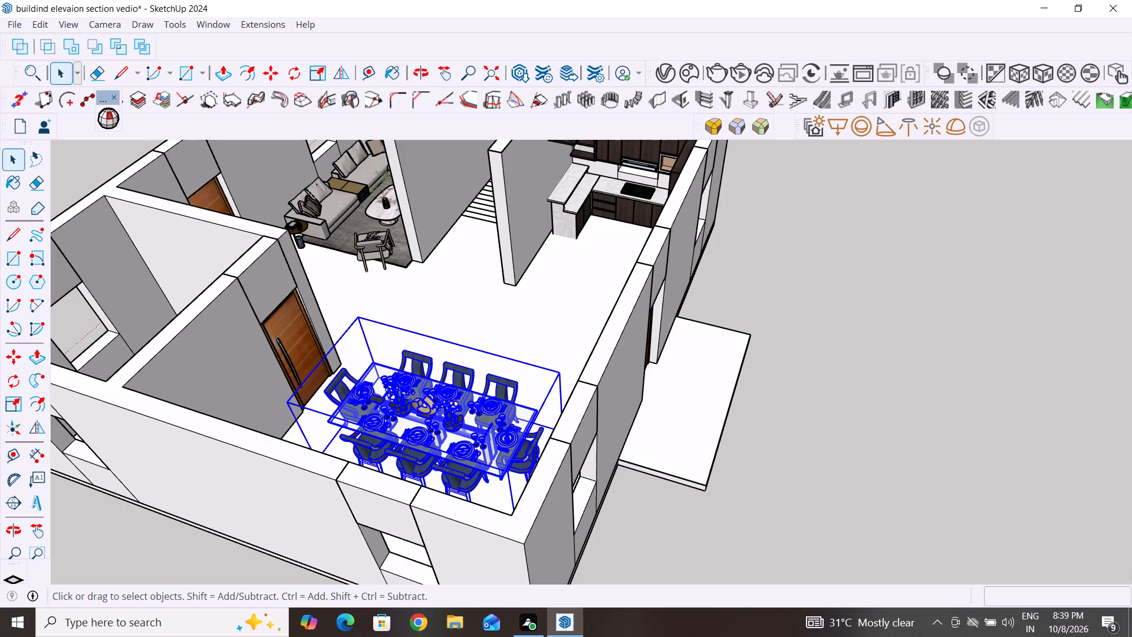
# Deselect the dining table set and examine the furnished ground floor around the living area, staircase and kitchen.
pyautogui.click(822, 342)
pyautogui.scroll(1, 822, 342)
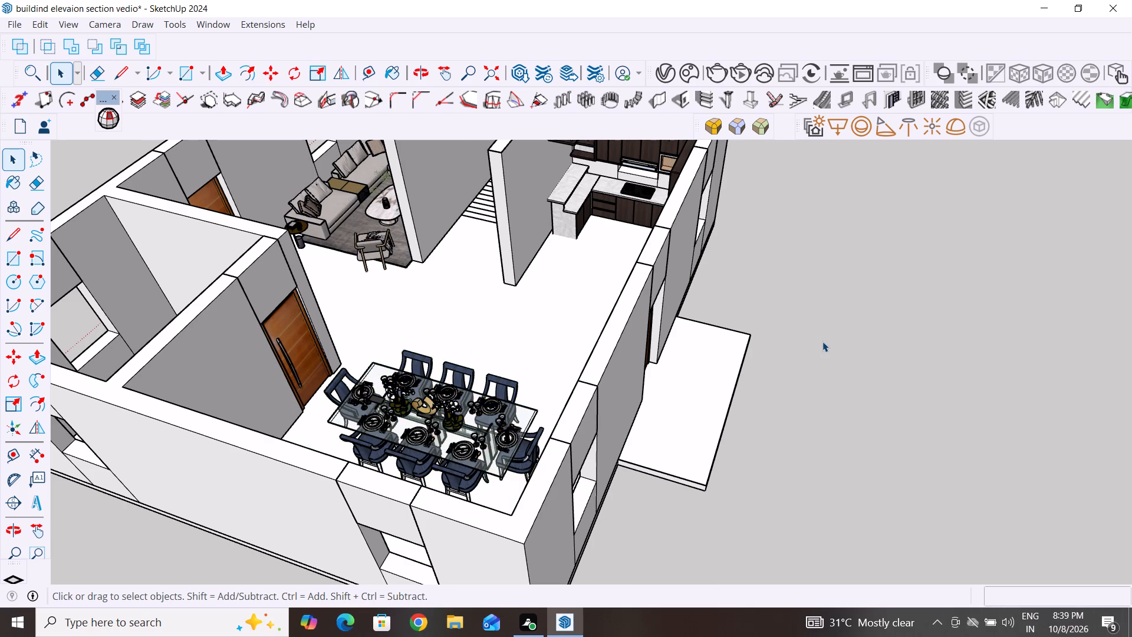
pyautogui.scroll(-8, 822, 342)
pyautogui.moveTo(782, 173); pyautogui.dragTo(781, 172, button='middle')
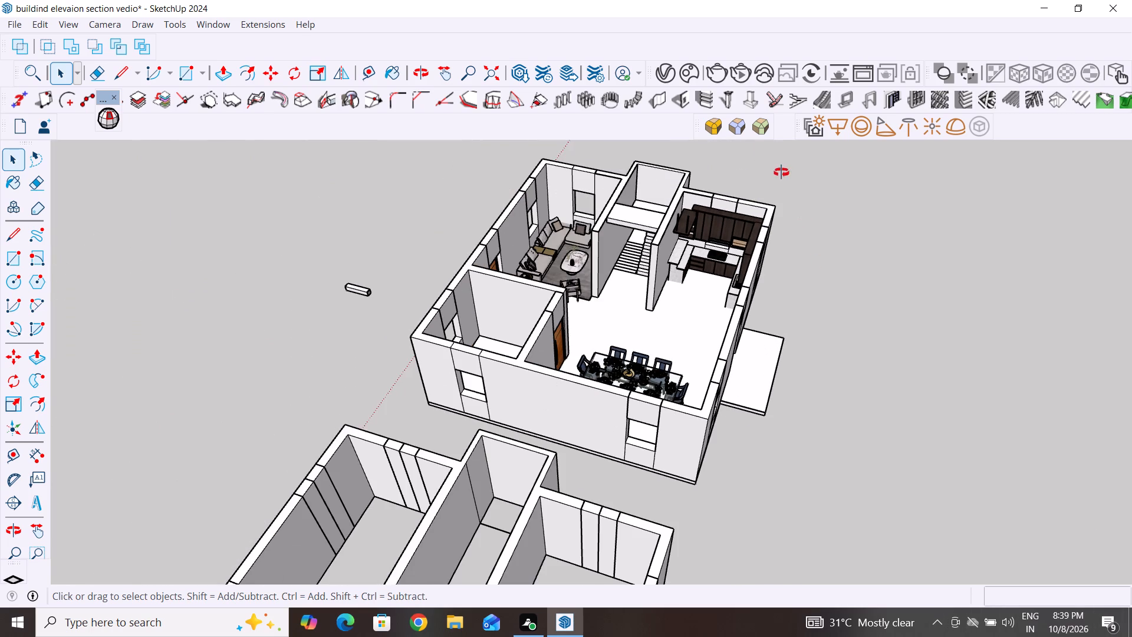
pyautogui.moveTo(781, 172); pyautogui.dragTo(734, 123, button='middle')
pyautogui.scroll(5, 748, 181)
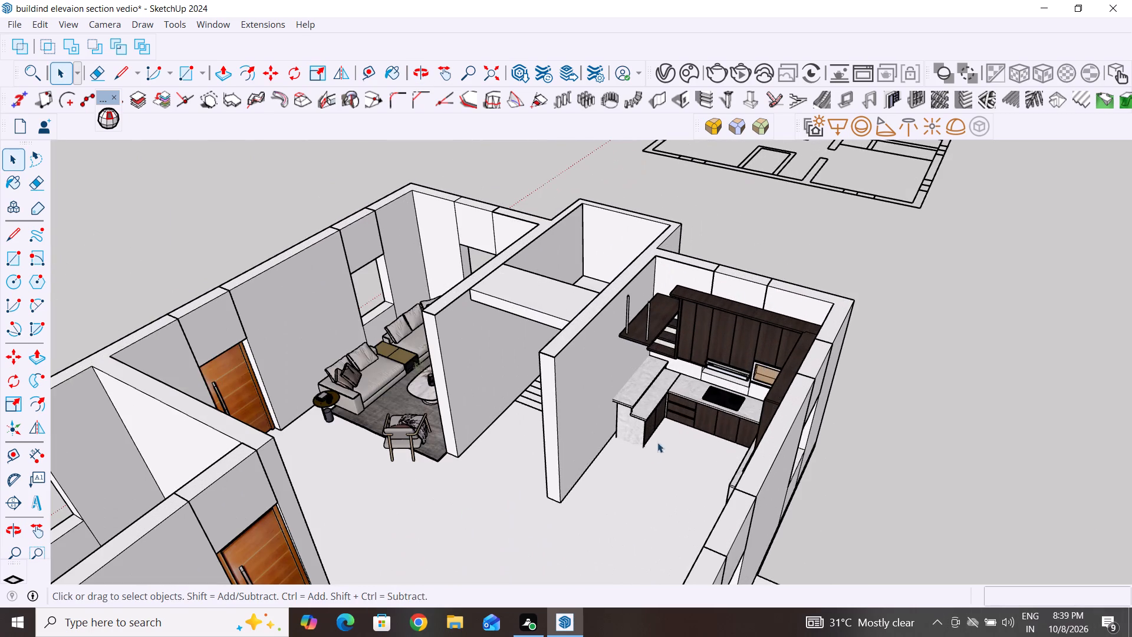
pyautogui.scroll(-4, 604, 440)
pyautogui.scroll(4, 600, 525)
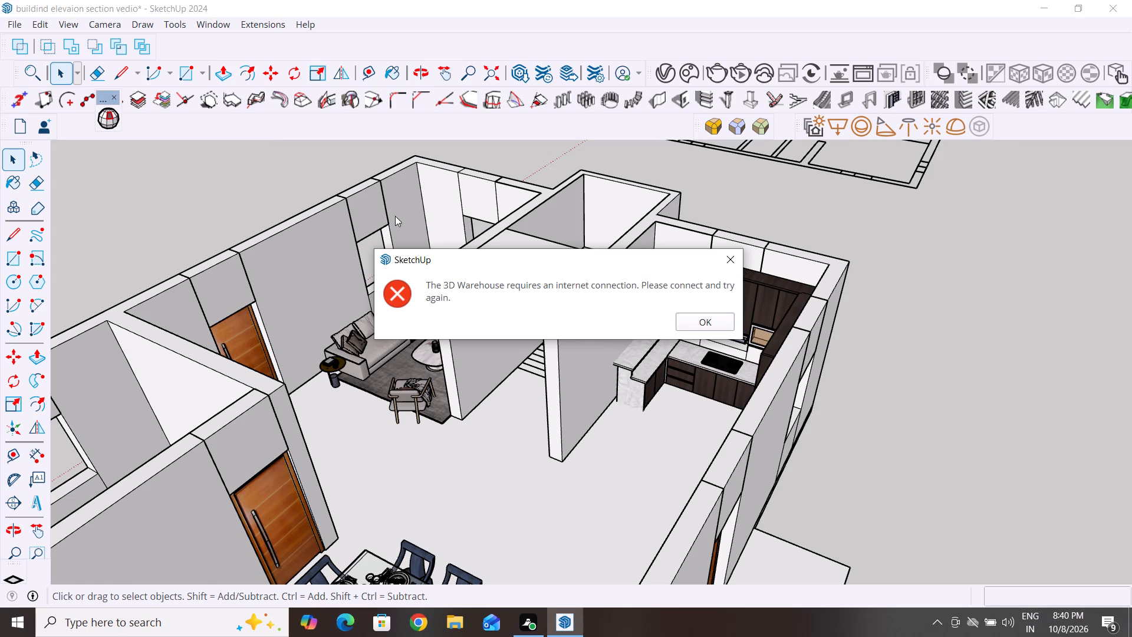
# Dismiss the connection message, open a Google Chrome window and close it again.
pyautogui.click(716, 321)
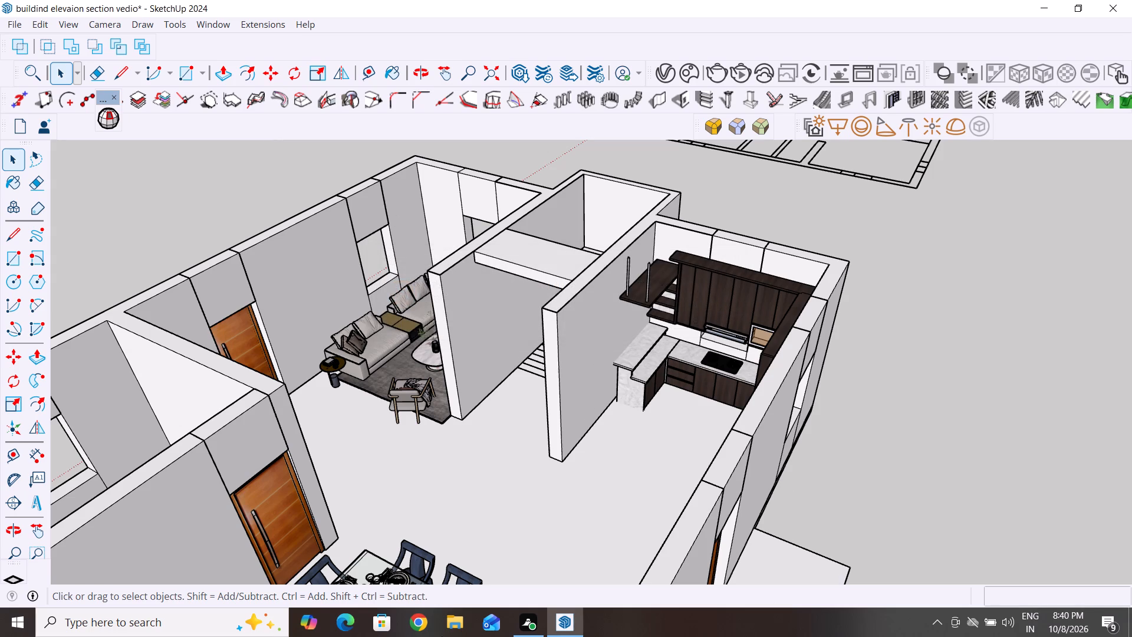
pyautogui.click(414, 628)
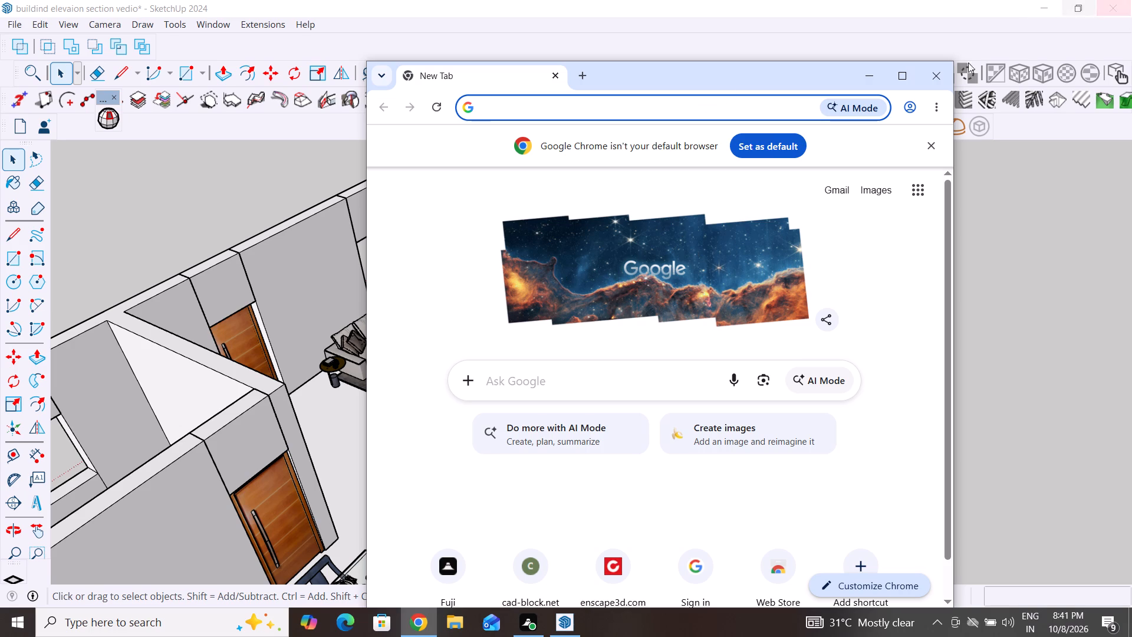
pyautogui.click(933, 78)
# Open 3D Warehouse and search its models for "curtain".
pyautogui.scroll(-4, 579, 386)
pyautogui.moveTo(594, 396); pyautogui.dragTo(594, 412, button='middle')
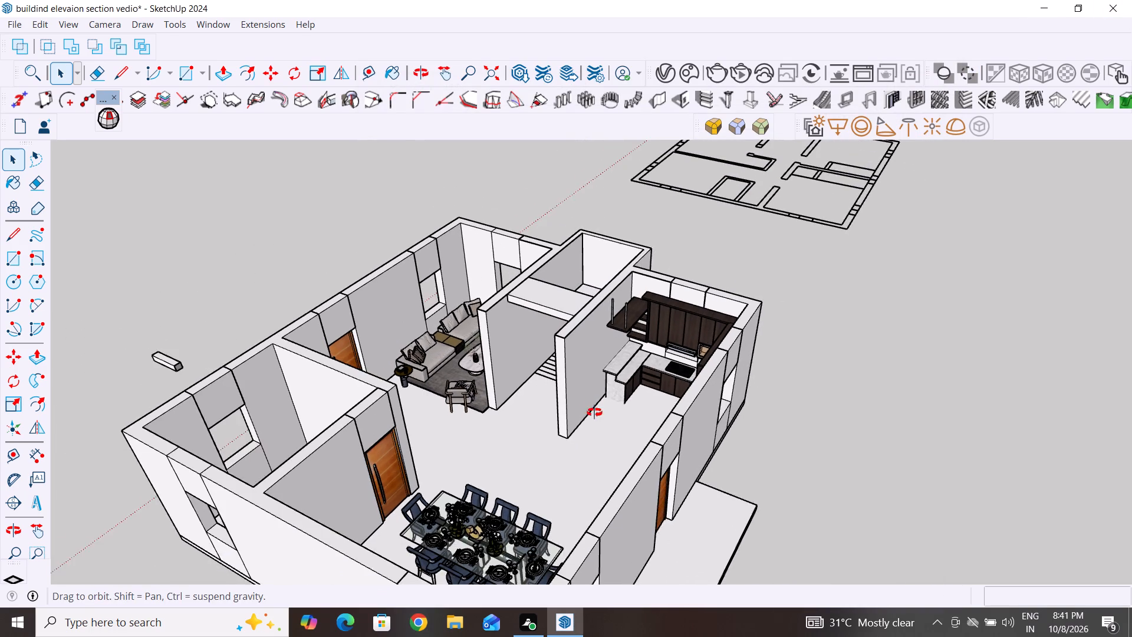
pyautogui.moveTo(594, 412); pyautogui.dragTo(548, 402, button='middle')
pyautogui.click(222, 25)
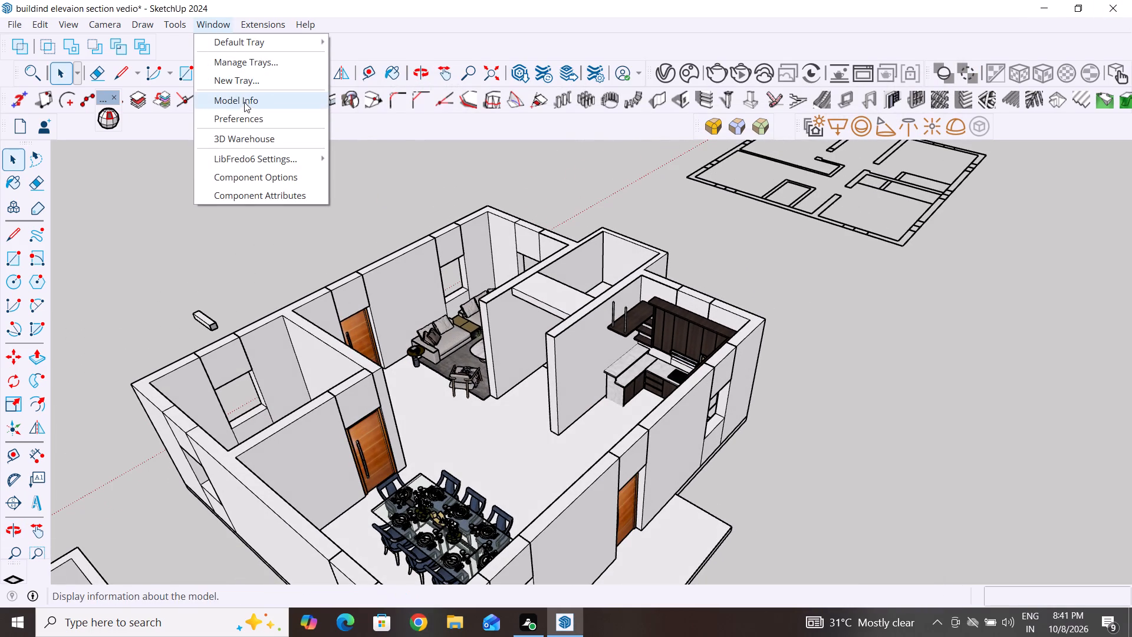
pyautogui.click(255, 136)
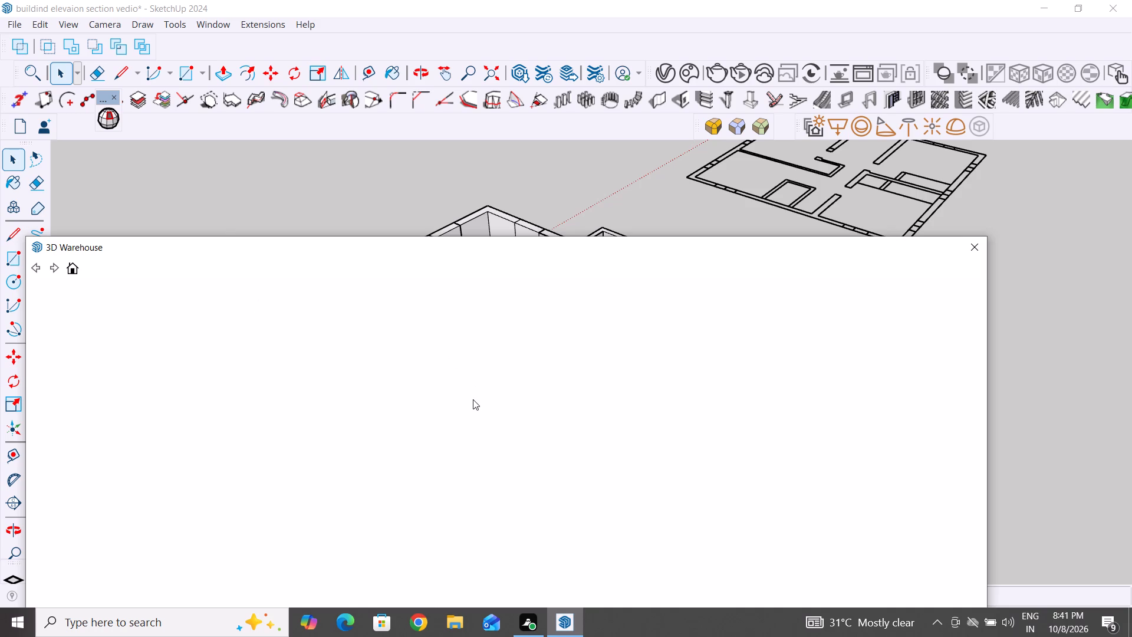
pyautogui.moveTo(468, 256); pyautogui.dragTo(580, 144)
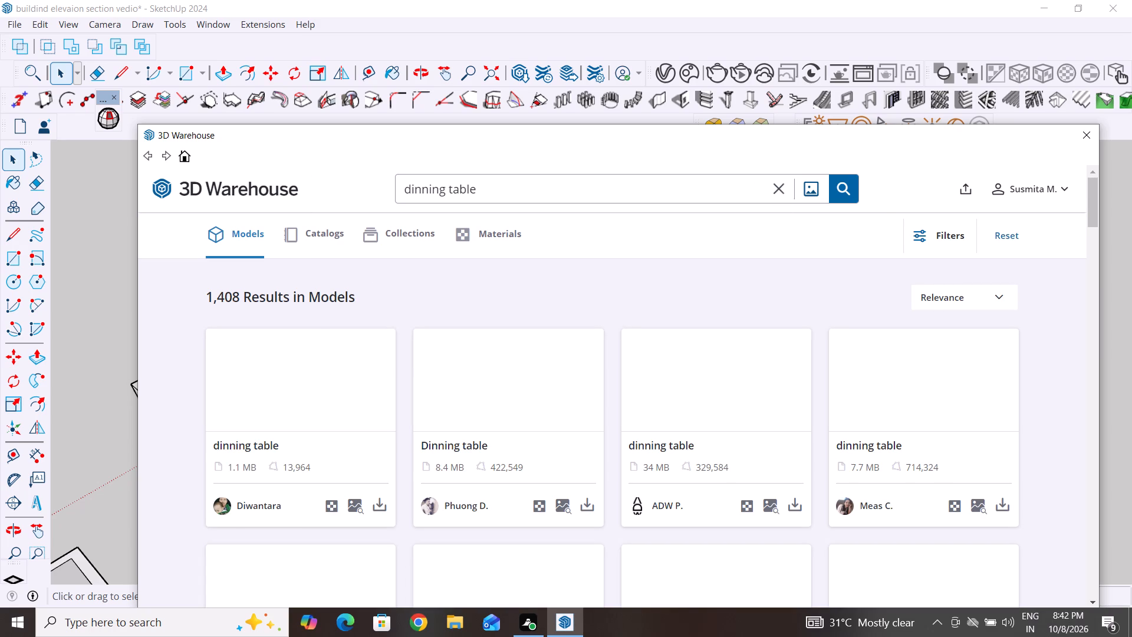
pyautogui.click(774, 189)
pyautogui.click(578, 199)
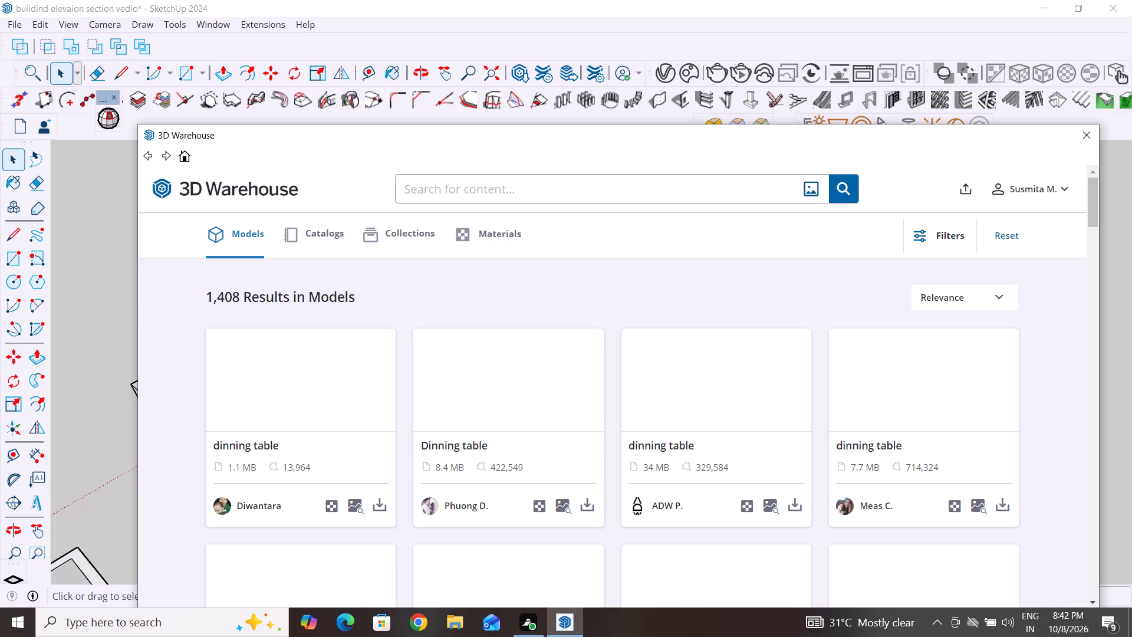
pyautogui.press('c')
pyautogui.press('u')
pyautogui.write('rtain')
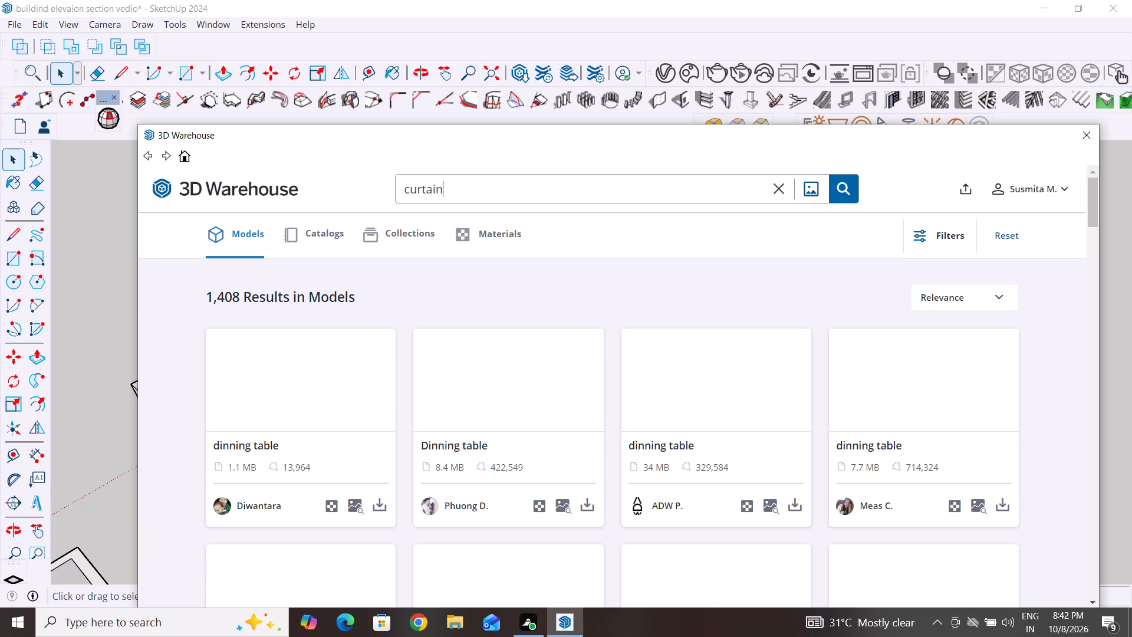
pyautogui.click(846, 191)
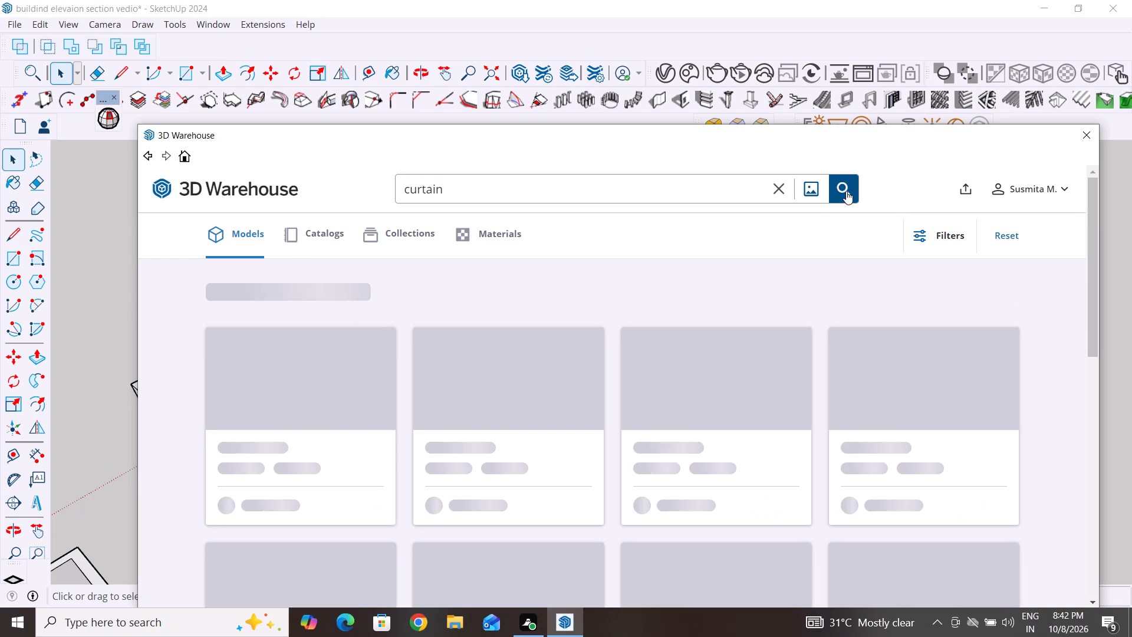
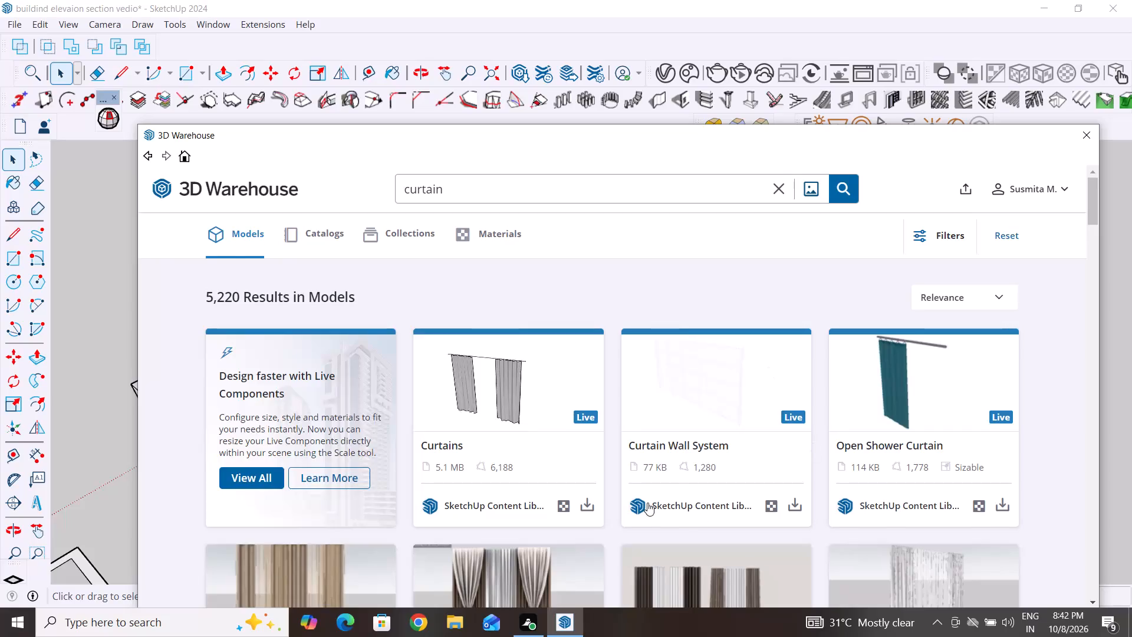
# Load the cream curtains model with a dark rod and sheer centre panel (40 KB) from the results directly into the model.
pyautogui.scroll(1, 635, 479)
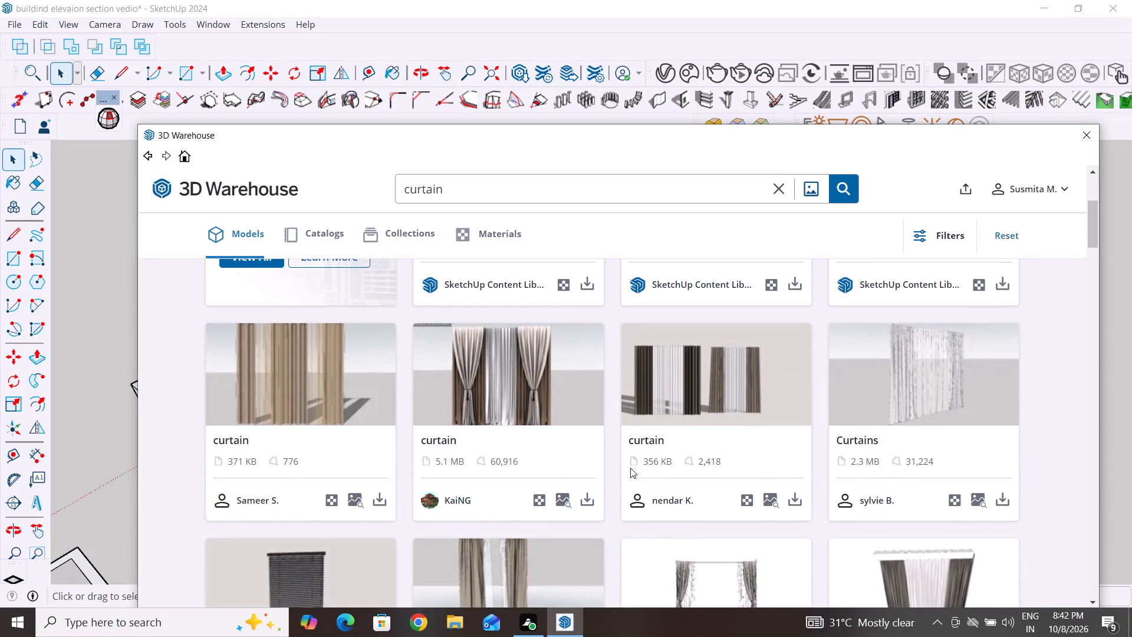
pyautogui.scroll(-1, 630, 468)
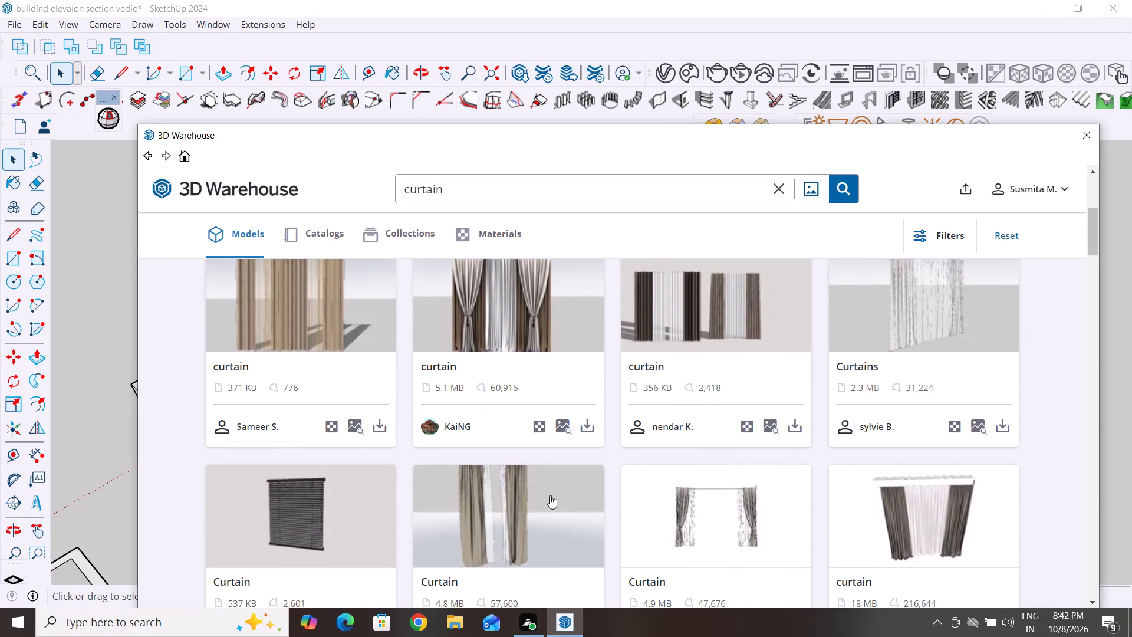
pyautogui.scroll(-2, 550, 495)
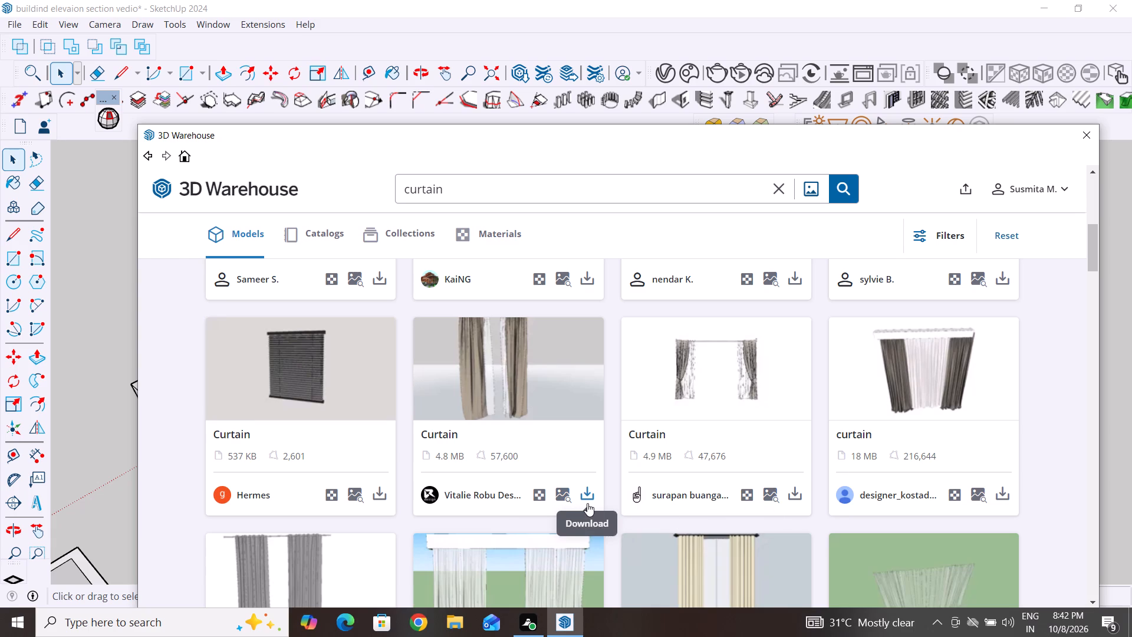
pyautogui.scroll(-2, 587, 503)
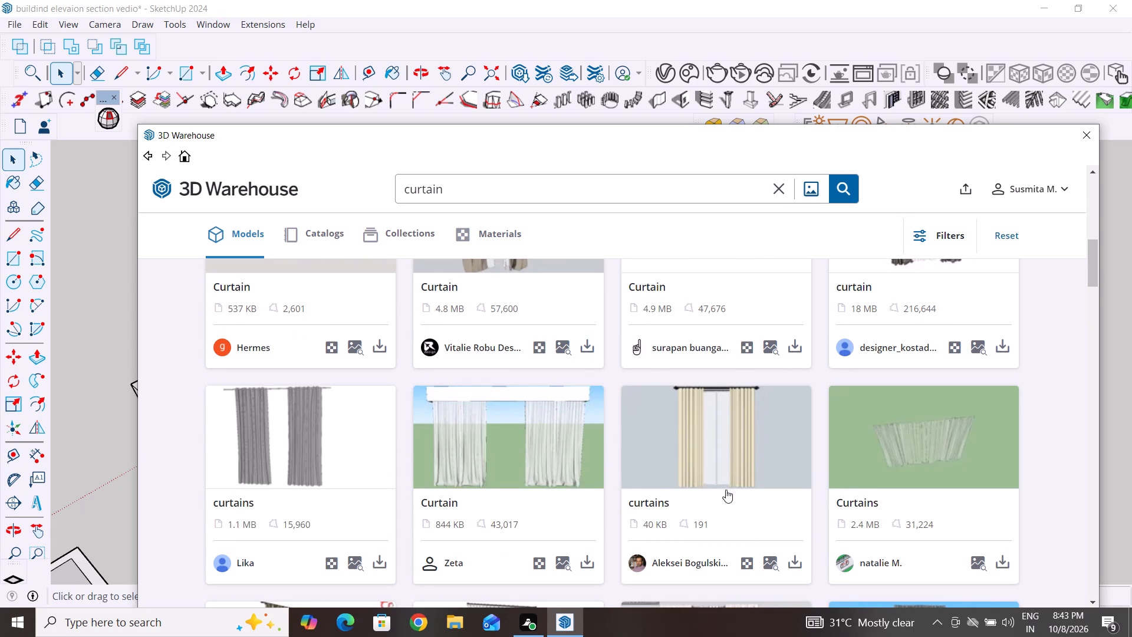
pyautogui.click(798, 568)
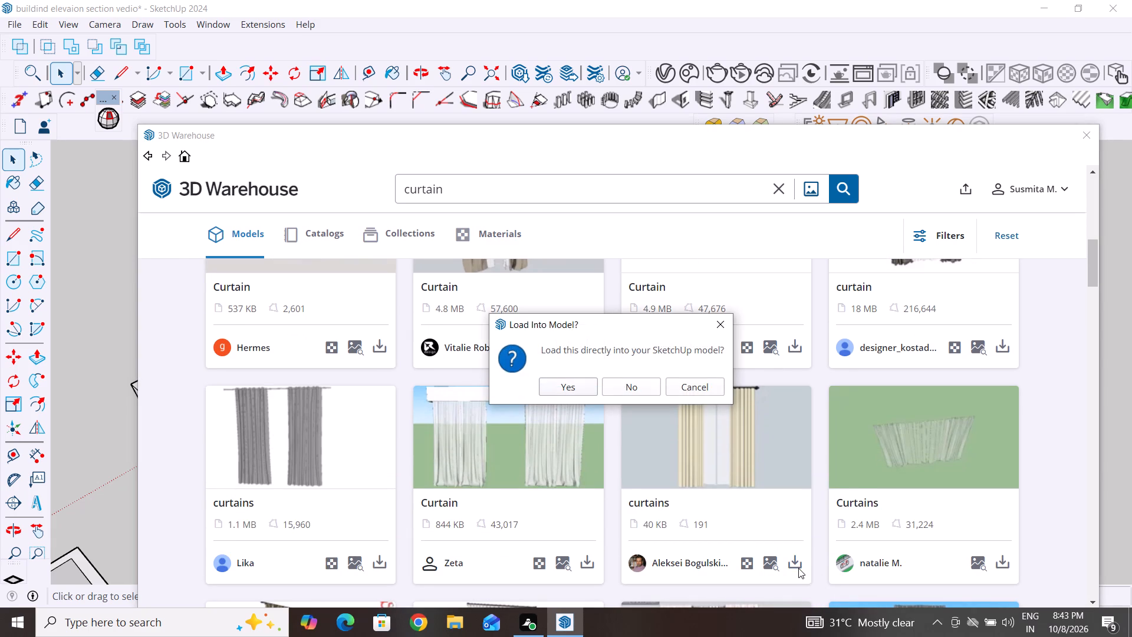
pyautogui.click(564, 393)
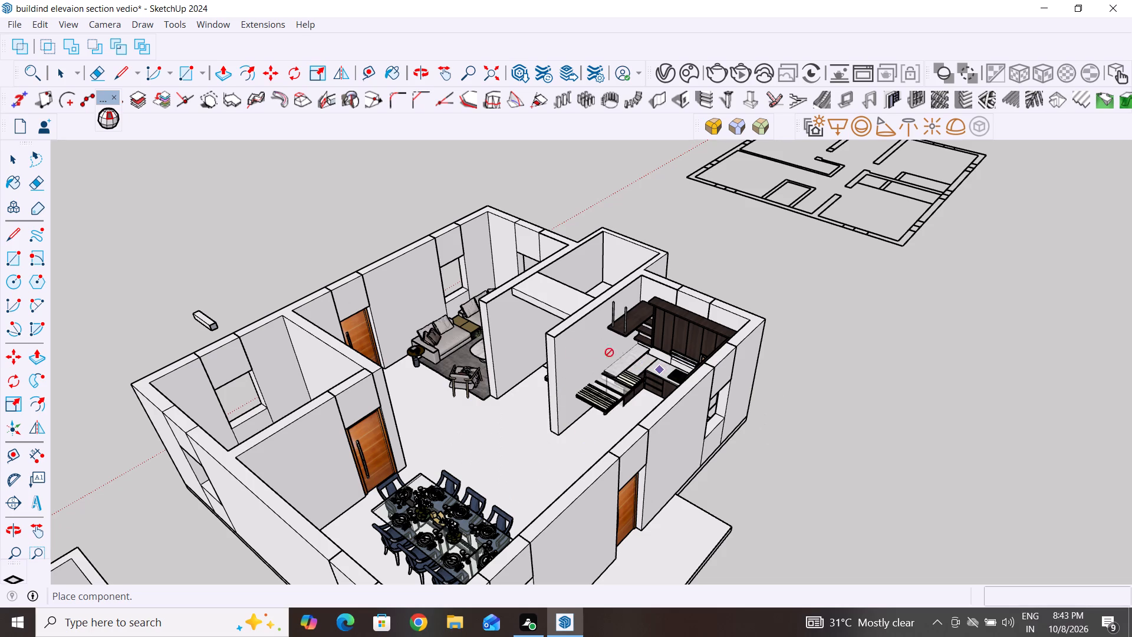
# Place the curtains over the window on the dining area's outer wall, behind the dining table set, and deselect them.
pyautogui.scroll(2, 592, 355)
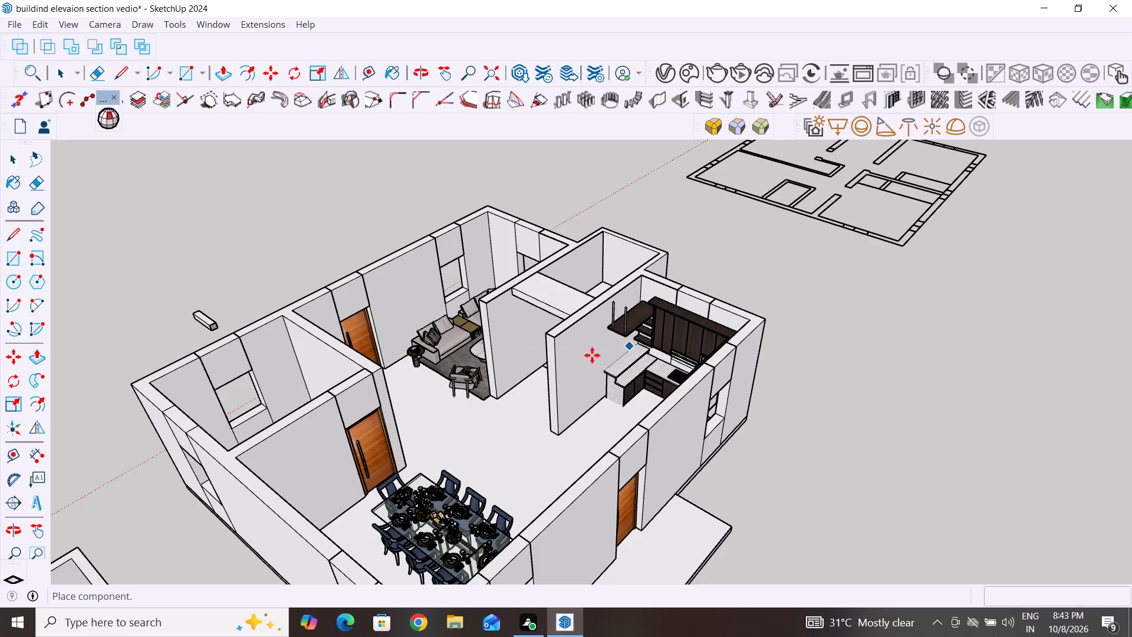
pyautogui.moveTo(580, 387); pyautogui.dragTo(1035, 314, button='middle')
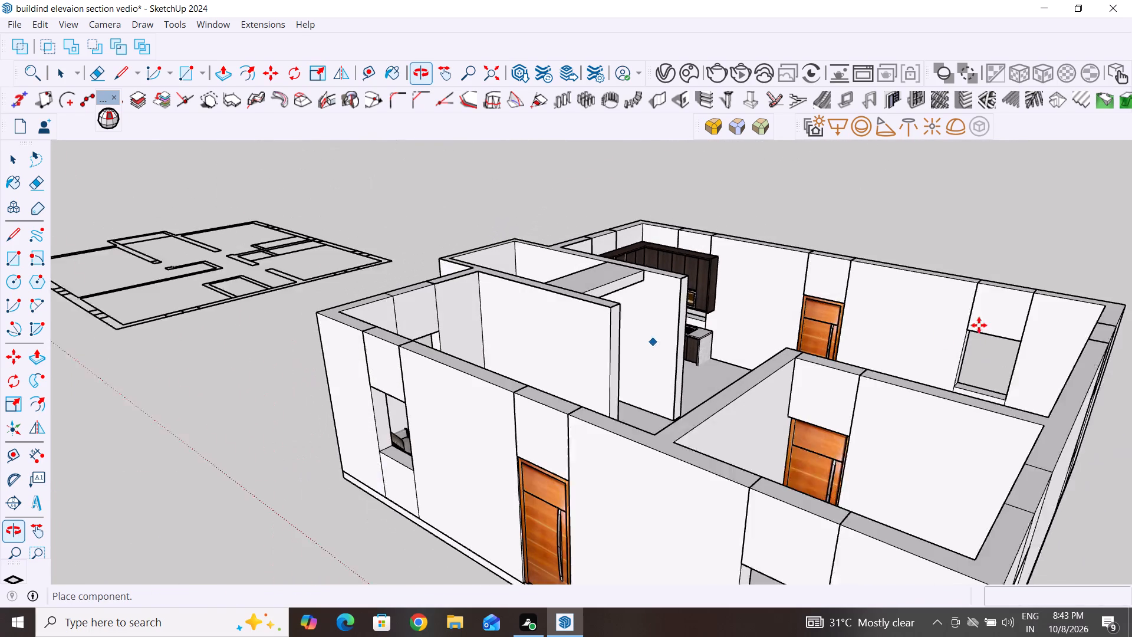
pyautogui.scroll(3, 808, 295)
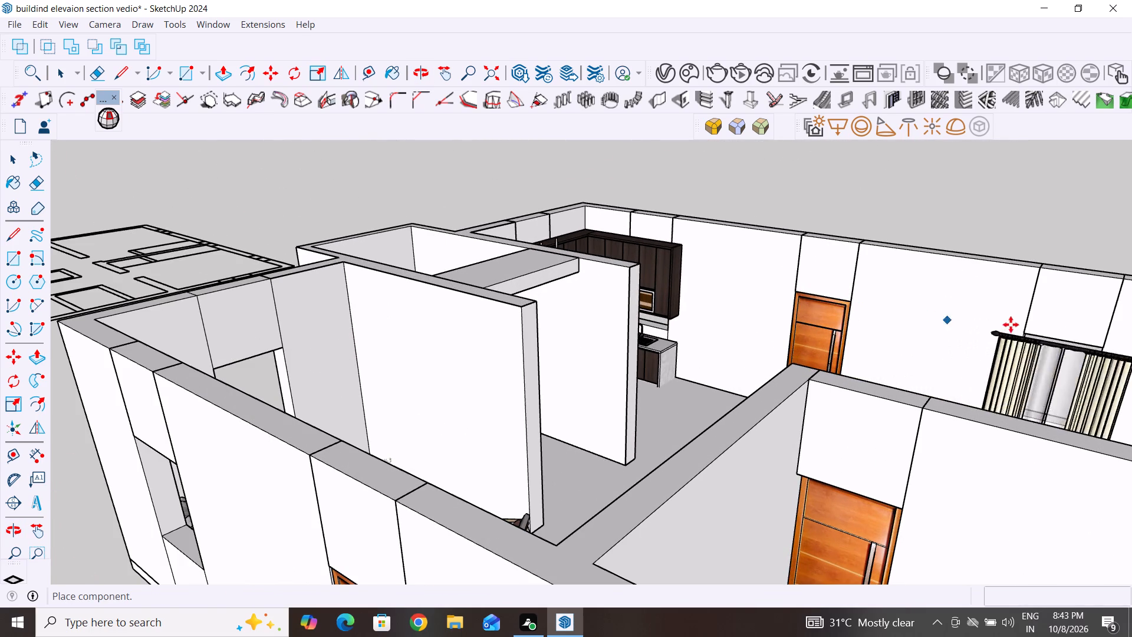
pyautogui.click(940, 310)
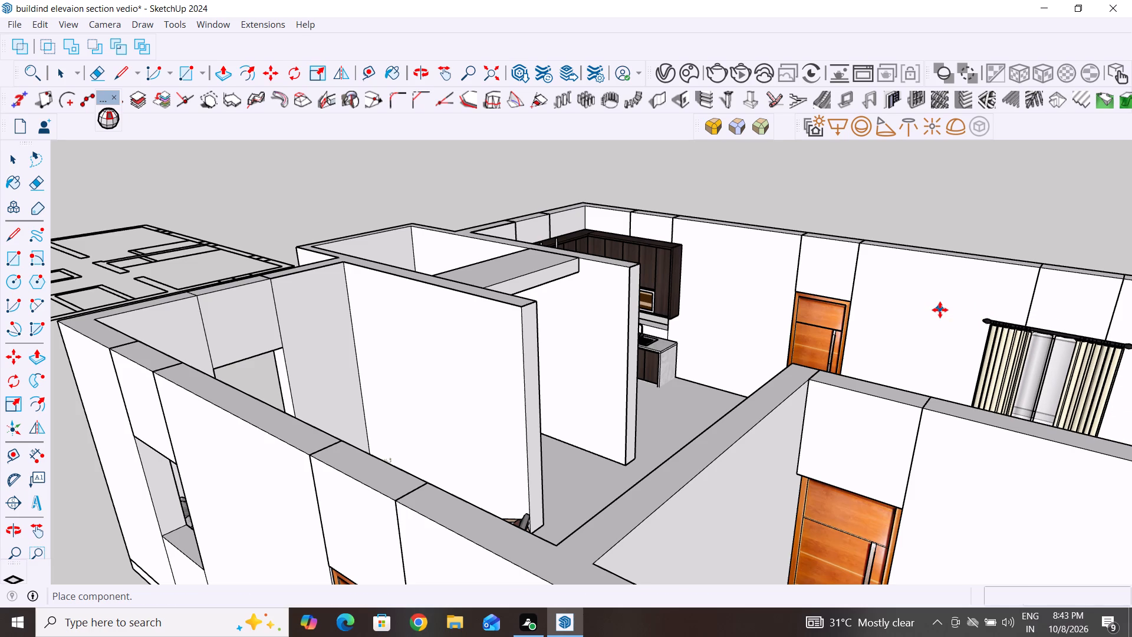
pyautogui.scroll(-3, 947, 214)
pyautogui.moveTo(950, 213); pyautogui.dragTo(958, 252, button='middle')
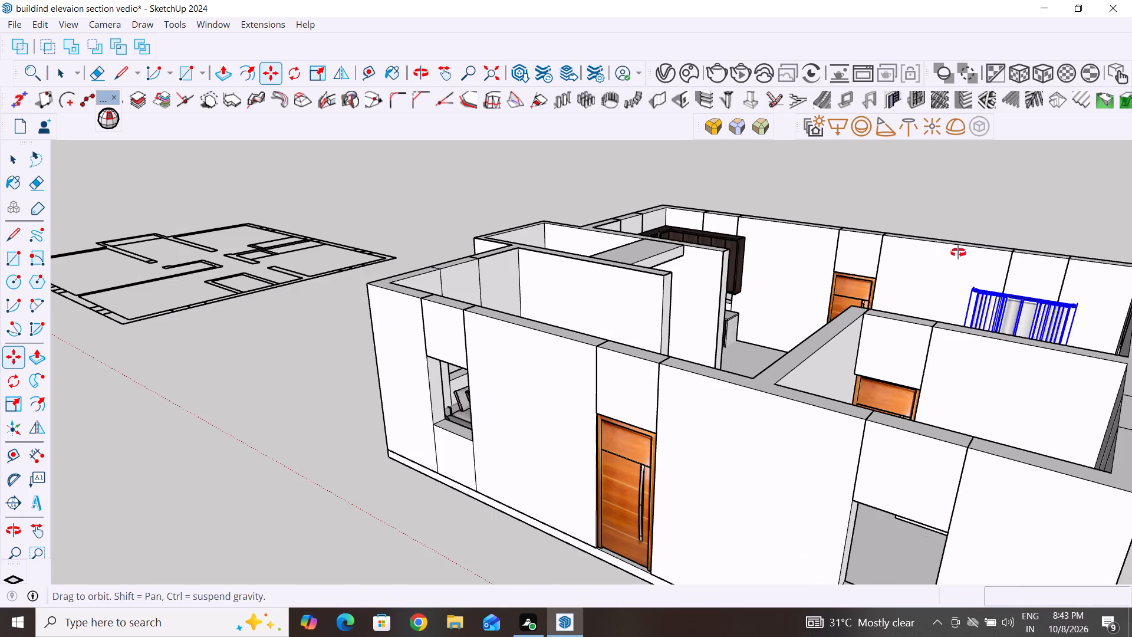
pyautogui.moveTo(958, 252); pyautogui.dragTo(1014, 373, button='middle')
pyautogui.click(12, 163)
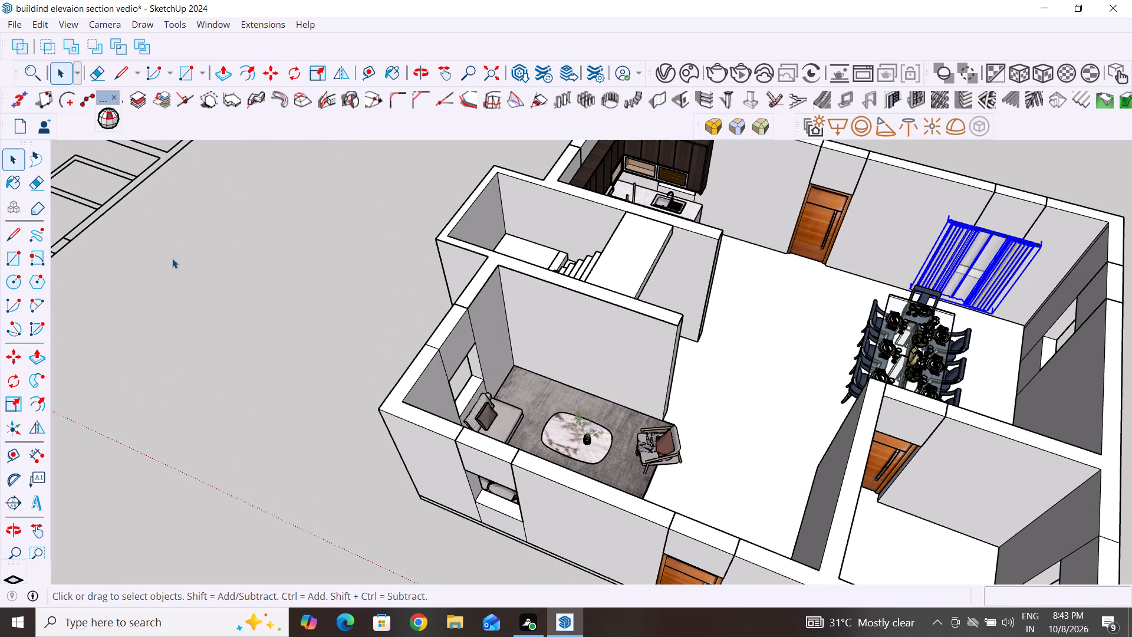
pyautogui.click(172, 258)
# Examine the curtained window and the dining area from several angles.
pyautogui.scroll(-3, 642, 400)
pyautogui.moveTo(792, 359); pyautogui.dragTo(762, 302, button='middle')
pyautogui.scroll(4, 872, 277)
pyautogui.moveTo(903, 301); pyautogui.dragTo(926, 238, button='middle')
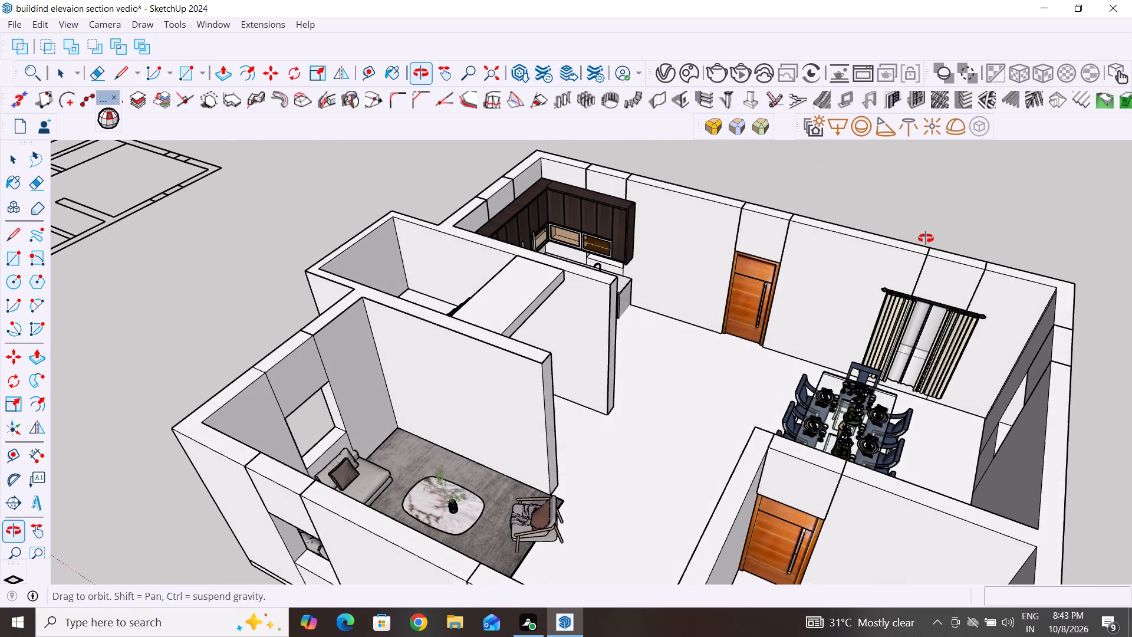
pyautogui.moveTo(926, 238); pyautogui.dragTo(951, 221, button='middle')
pyautogui.moveTo(785, 354); pyautogui.dragTo(890, 393, button='middle')
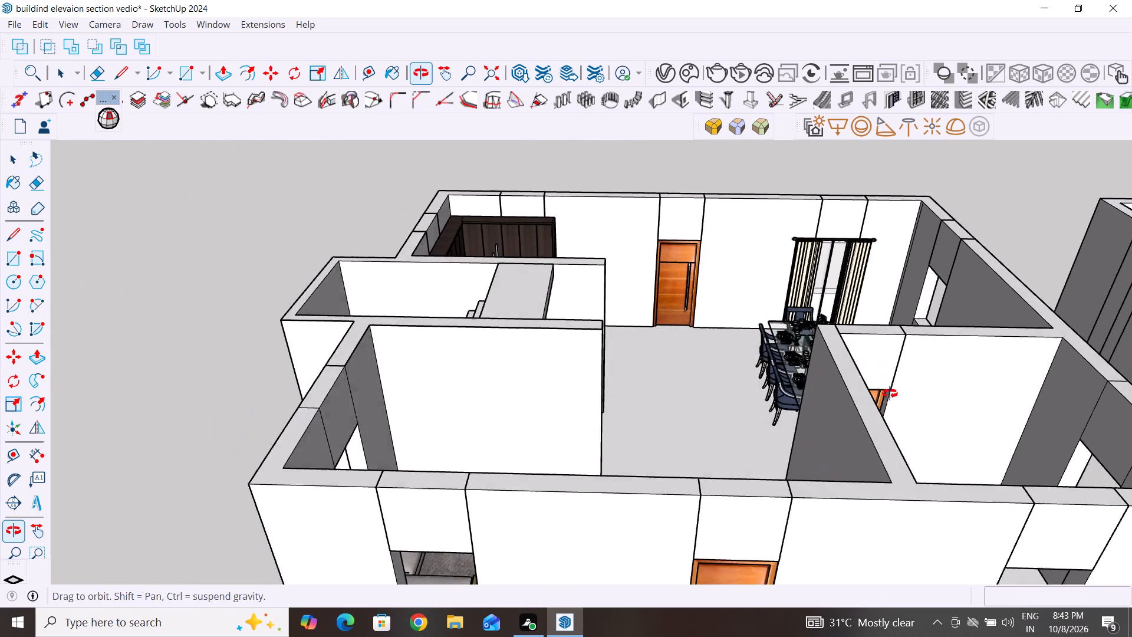
pyautogui.moveTo(890, 393); pyautogui.dragTo(911, 404, button='middle')
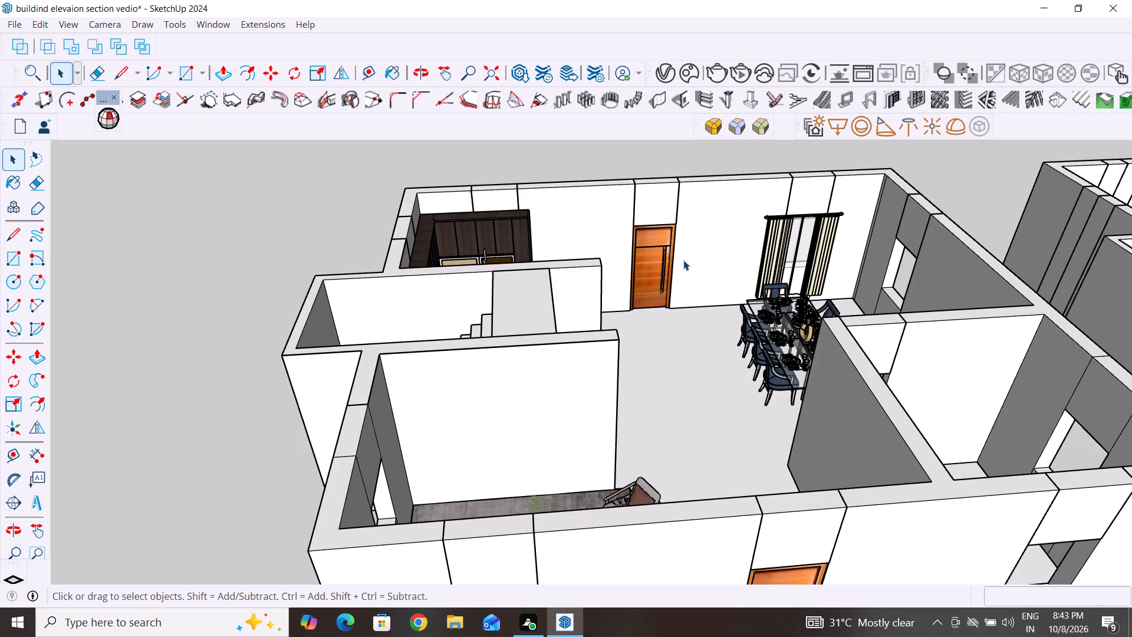
# Open 3D Warehouse and search its models for "wash basin for dining hall".
pyautogui.click(220, 23)
pyautogui.click(259, 139)
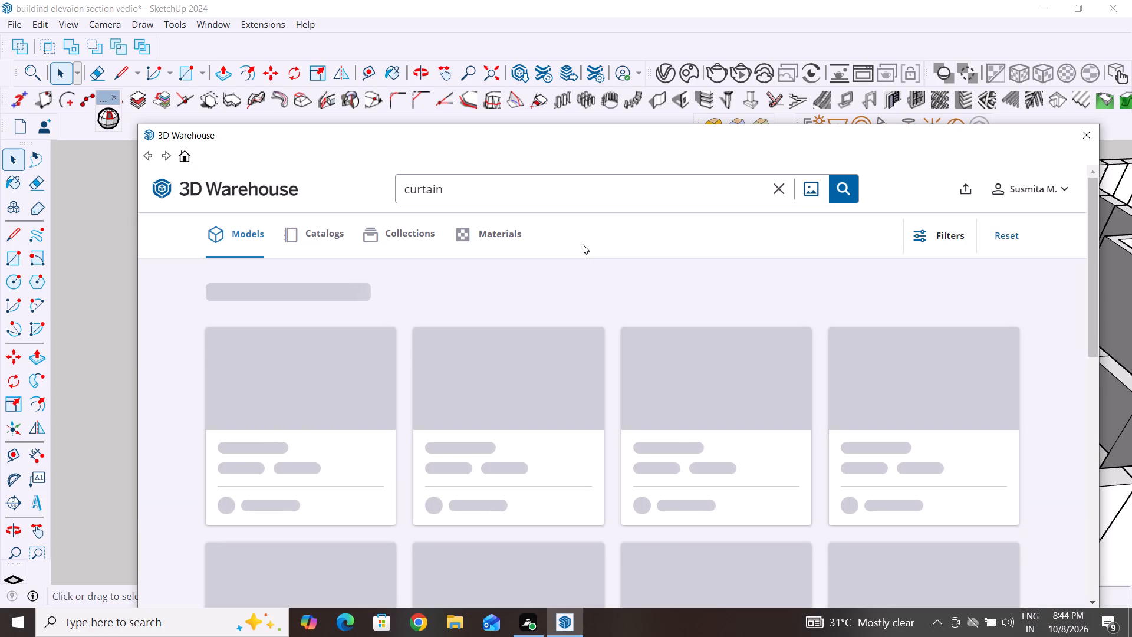
pyautogui.click(472, 189)
pyautogui.click(777, 192)
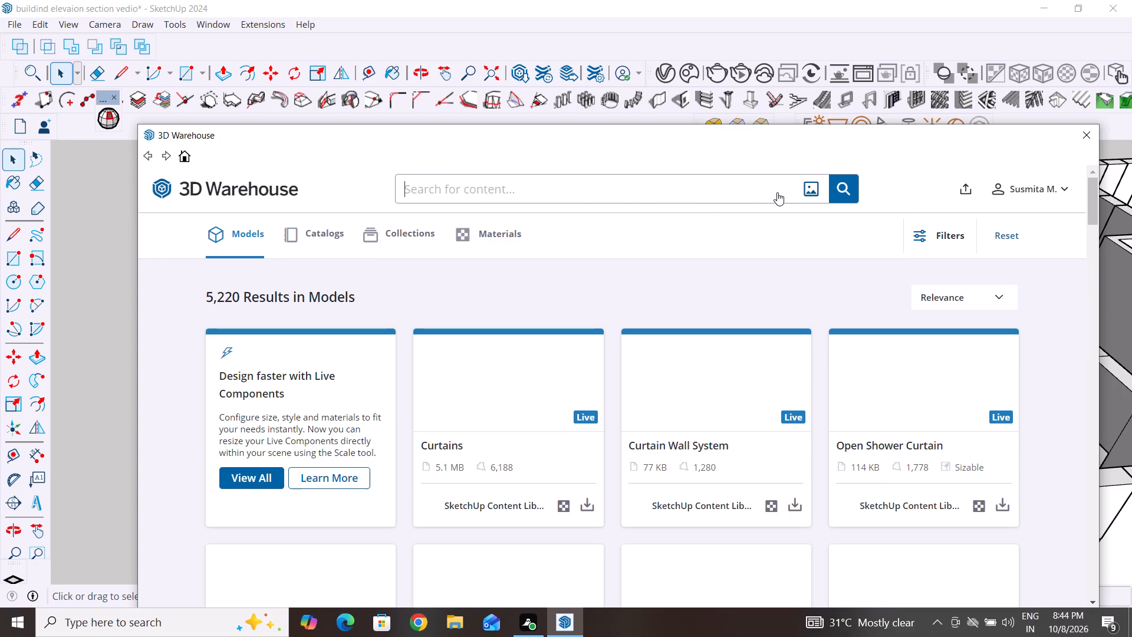
pyautogui.click(551, 189)
pyautogui.write('wash bs')
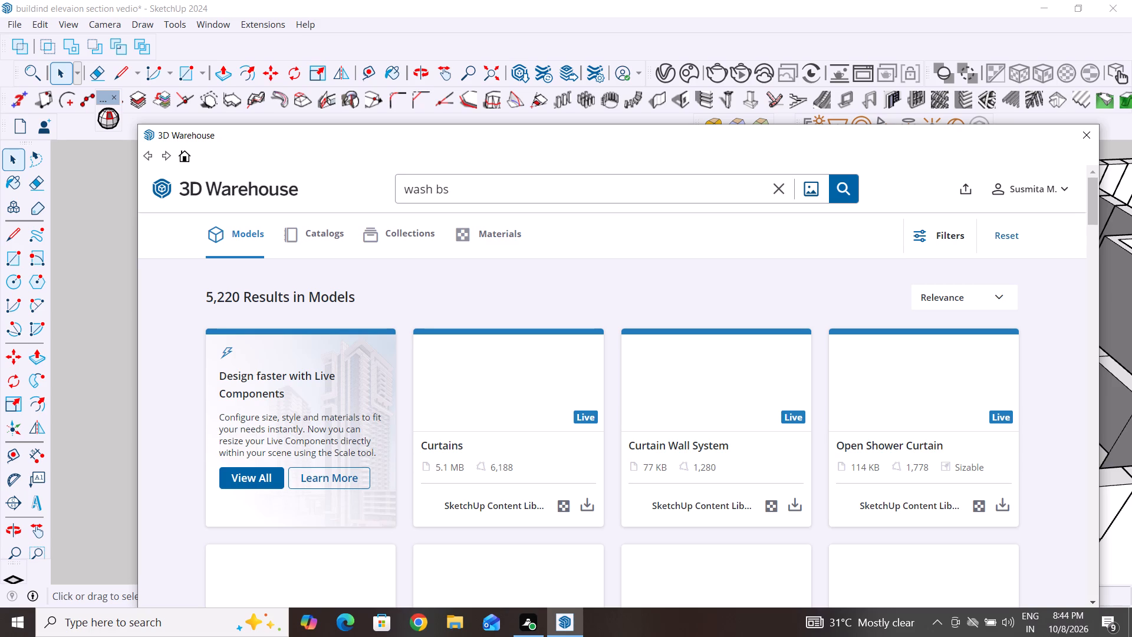
pyautogui.write('in')
pyautogui.press('space')
pyautogui.press('BackSpace')
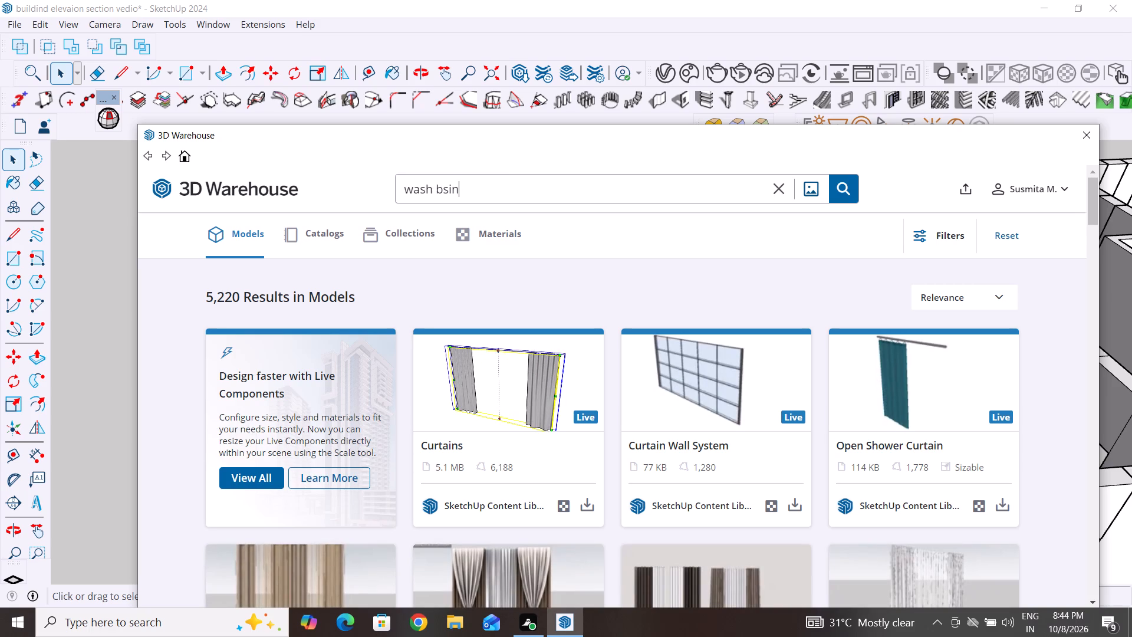
pyautogui.press('BackSpace')
pyautogui.press('BackSpace')
pyautogui.press('BackSpace')
pyautogui.write('asin')
pyautogui.press('space')
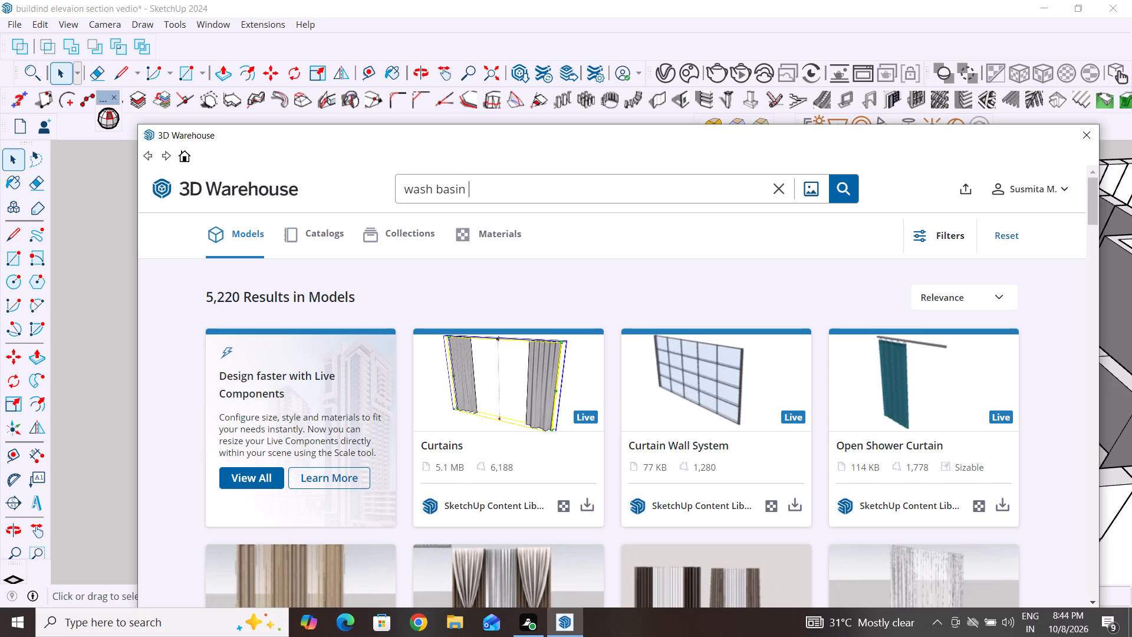
pyautogui.write('for dining hall')
pyautogui.press('Return')
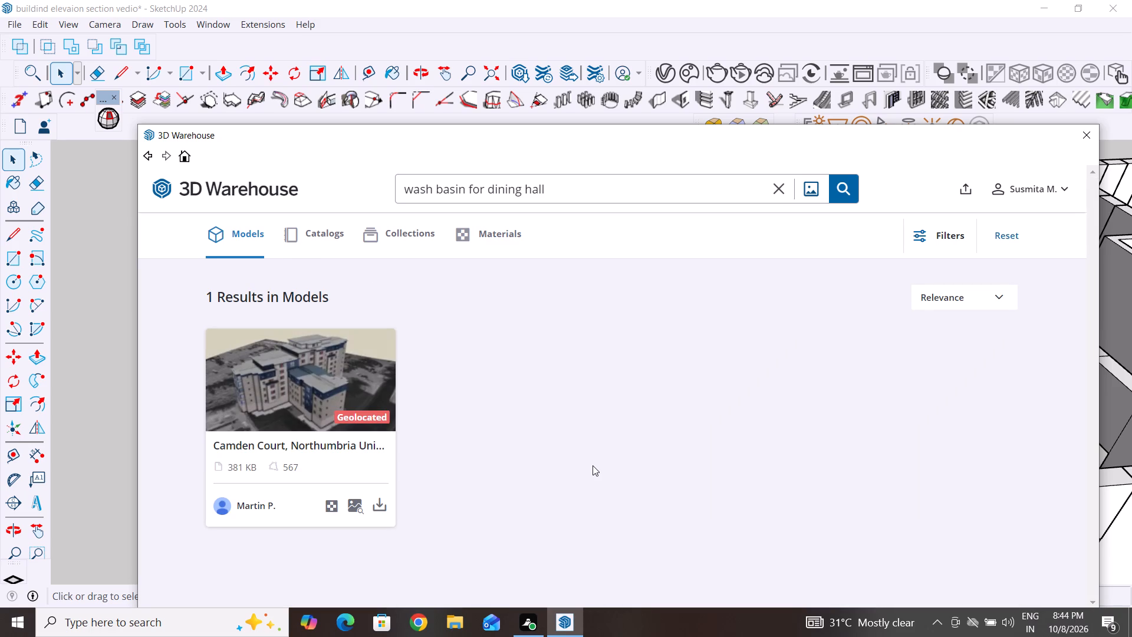
# Shorten the model search to "wash basin" and run it again.
pyautogui.click(550, 191)
pyautogui.press('BackSpace')
pyautogui.press('BackSpace')
pyautogui.press('BackSpace')
pyautogui.press('BackSpace')
pyautogui.press('BackSpace')
pyautogui.press('BackSpace')
pyautogui.press('BackSpace')
pyautogui.press('BackSpace')
pyautogui.press('BackSpace')
pyautogui.press('BackSpace')
pyautogui.press('BackSpace')
pyautogui.press('BackSpace')
pyautogui.press('BackSpace')
pyautogui.press('BackSpace')
pyautogui.press('BackSpace')
pyautogui.press('Return')
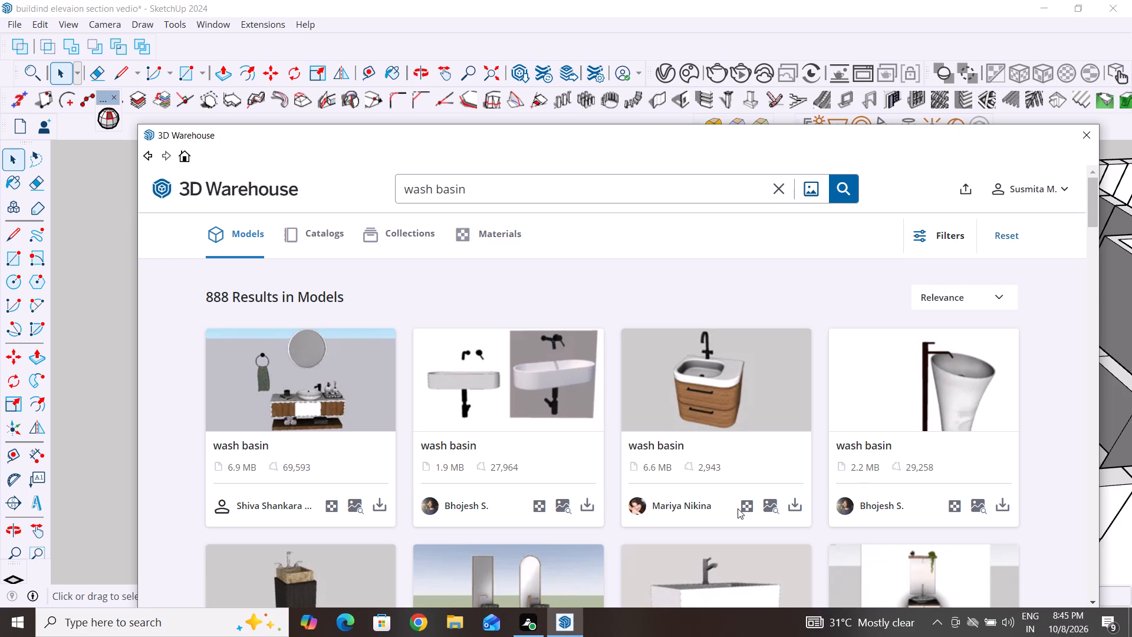
# Load the 7 MB Wash Basin model with the round mirror, cabinet and plant directly into the model, accepting the version notice.
pyautogui.scroll(-4, 903, 487)
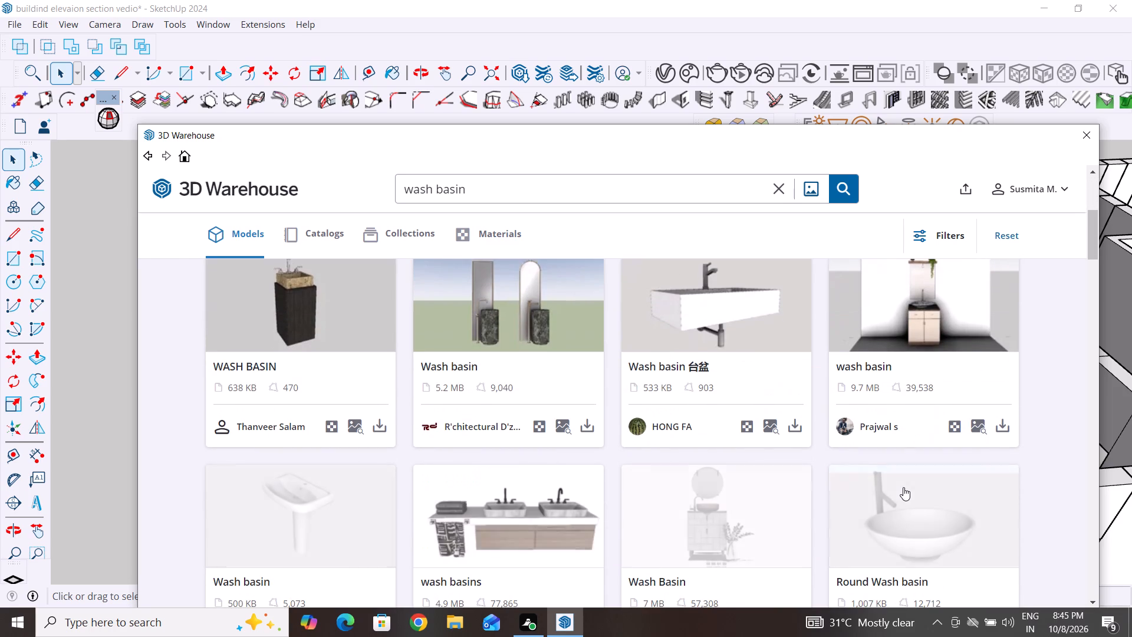
pyautogui.scroll(-3, 904, 487)
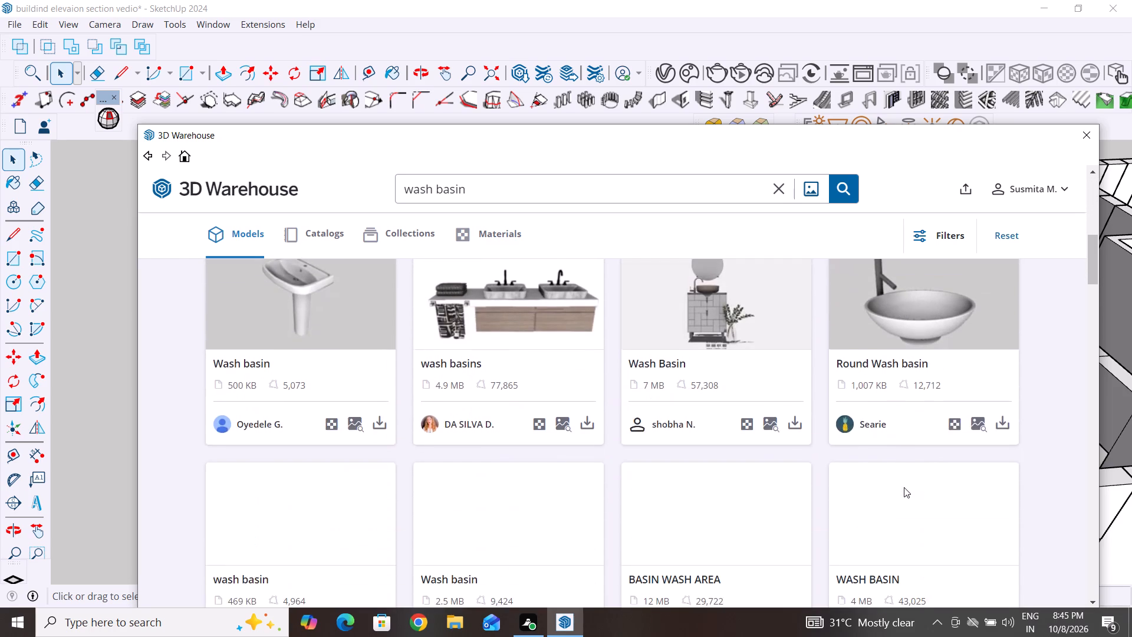
pyautogui.scroll(1, 904, 487)
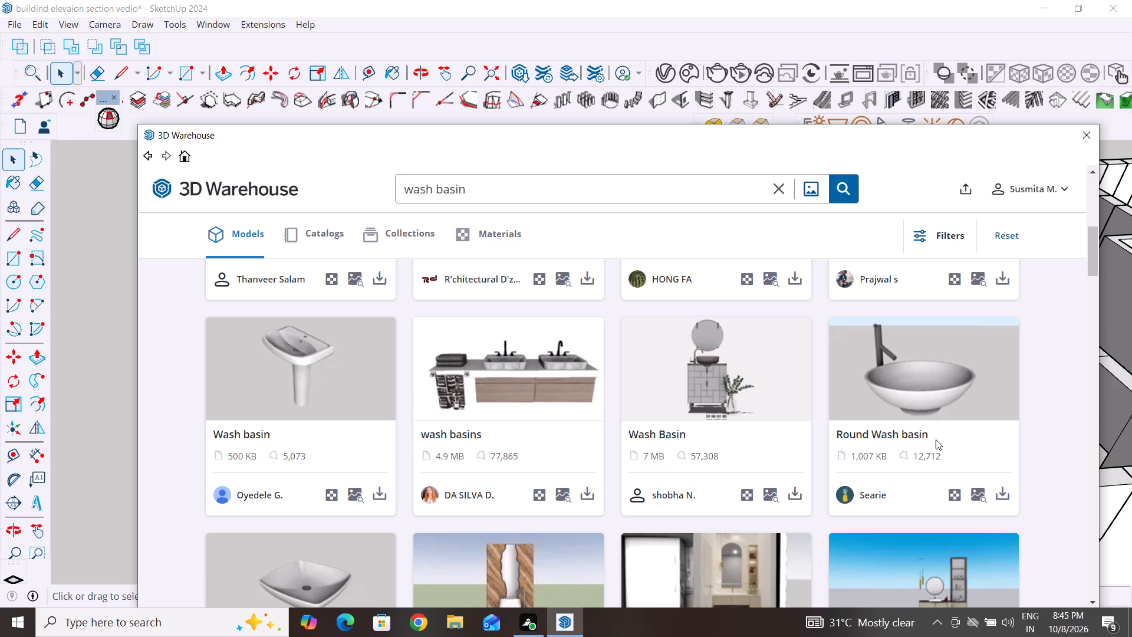
pyautogui.click(798, 491)
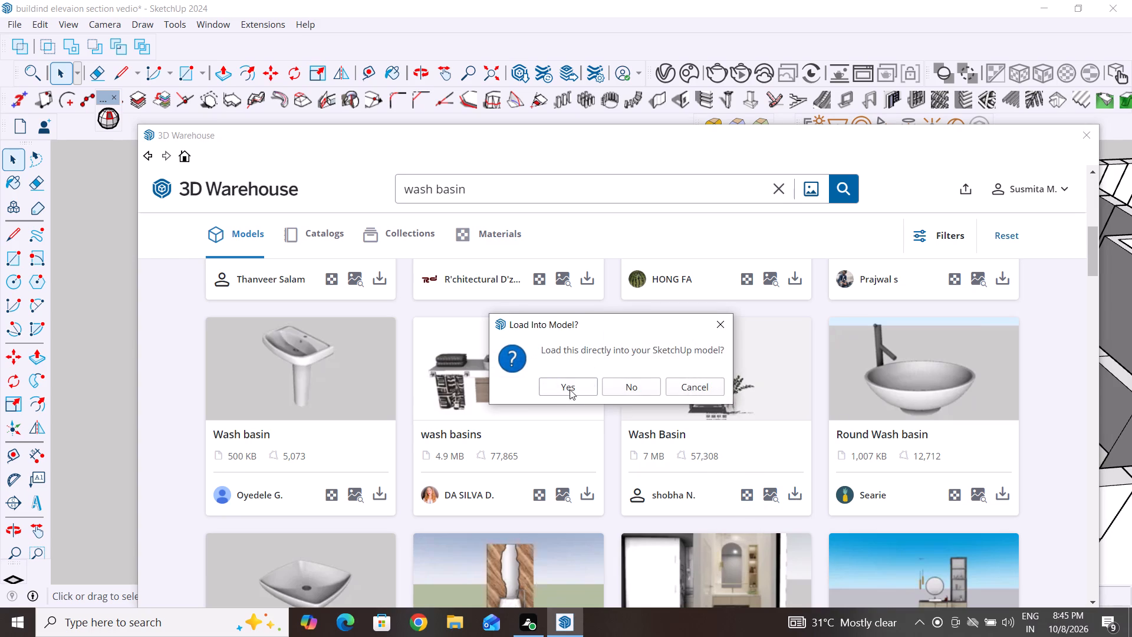
pyautogui.click(570, 389)
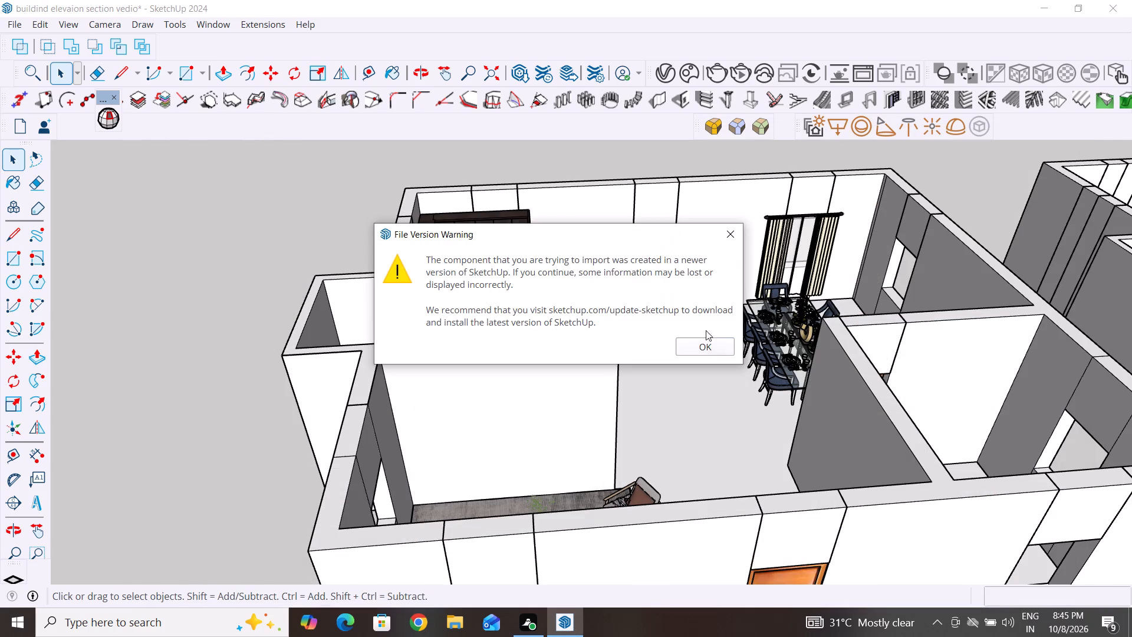
pyautogui.click(710, 344)
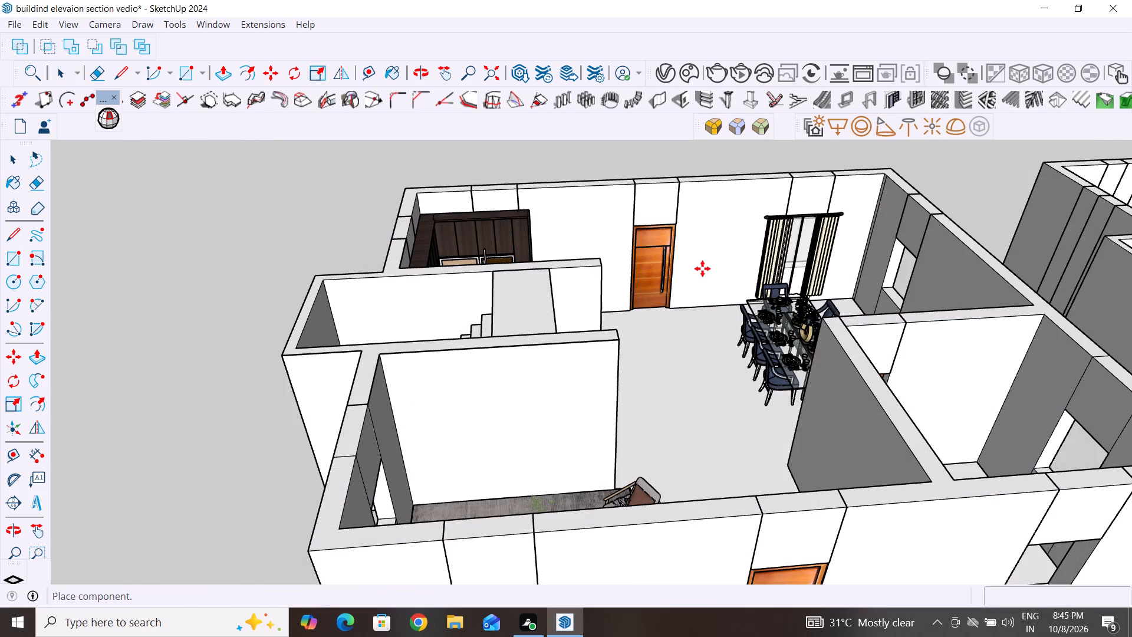
# Place the wash basin unit against the outer wall between the wooden door and the curtained window.
pyautogui.scroll(3, 703, 265)
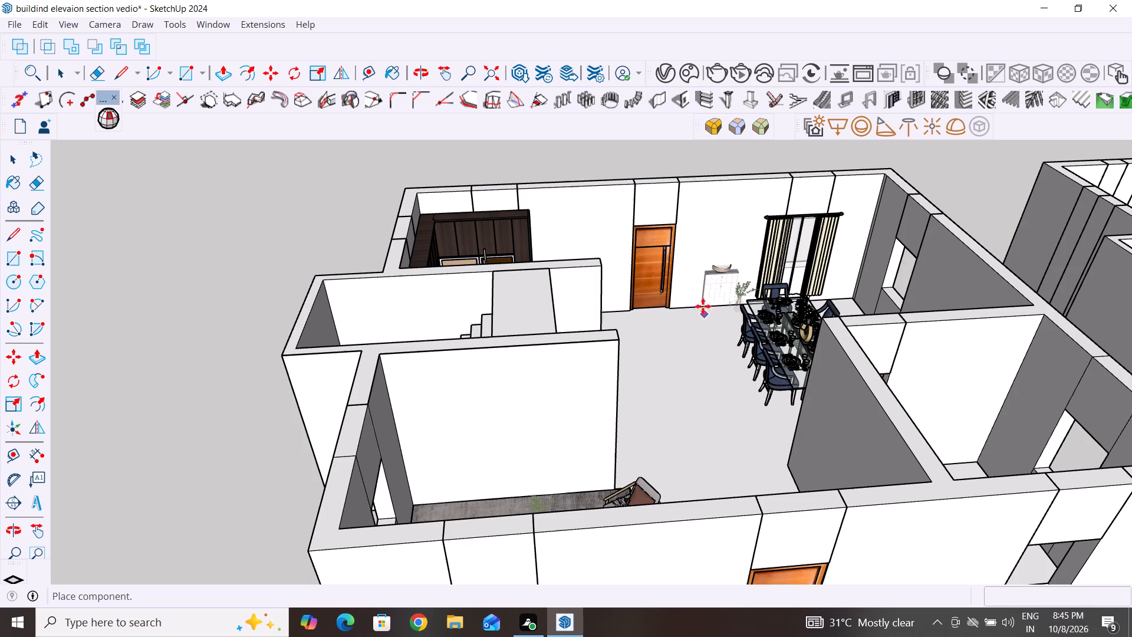
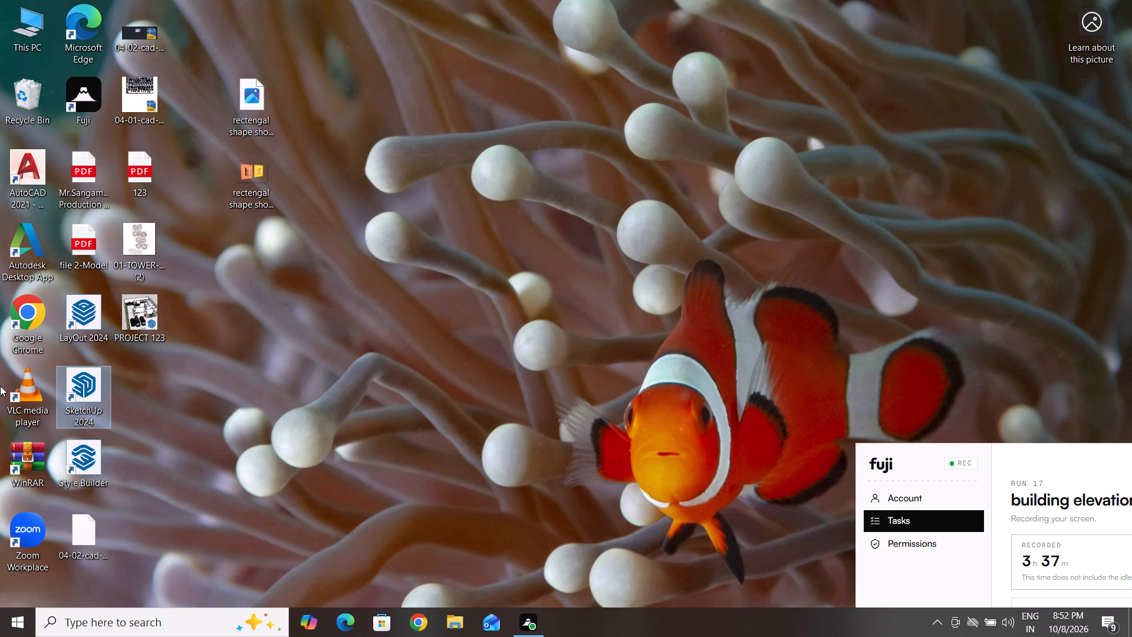
# Launch SketchUp 2024 from the desktop and look through the recent files in its welcome window.
pyautogui.tripleClick(61, 385)
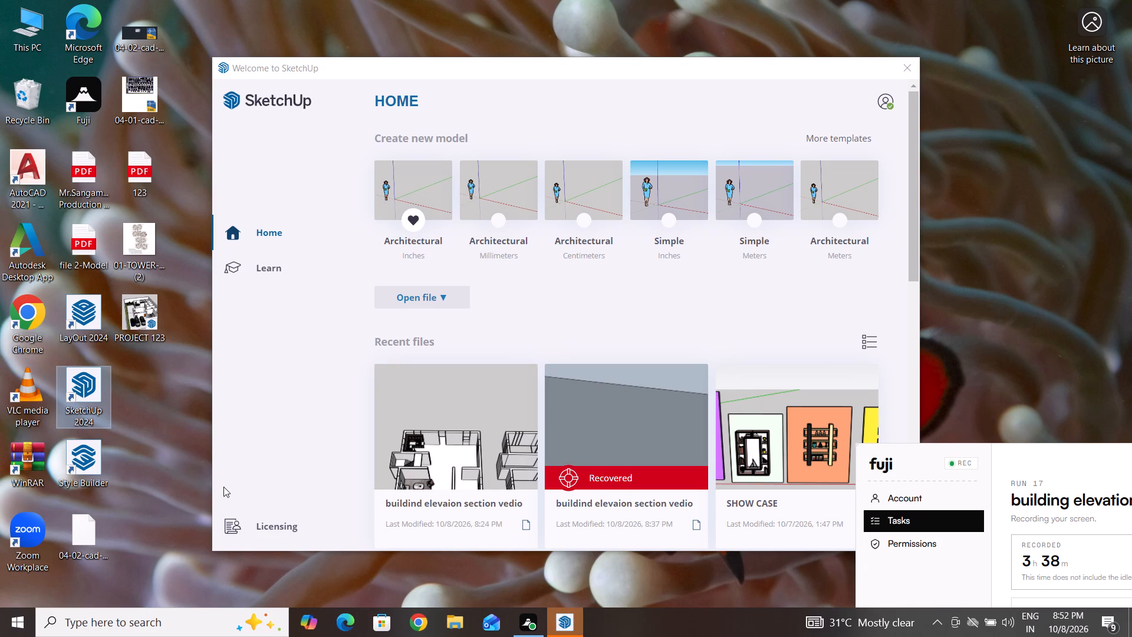
pyautogui.scroll(-1, 464, 478)
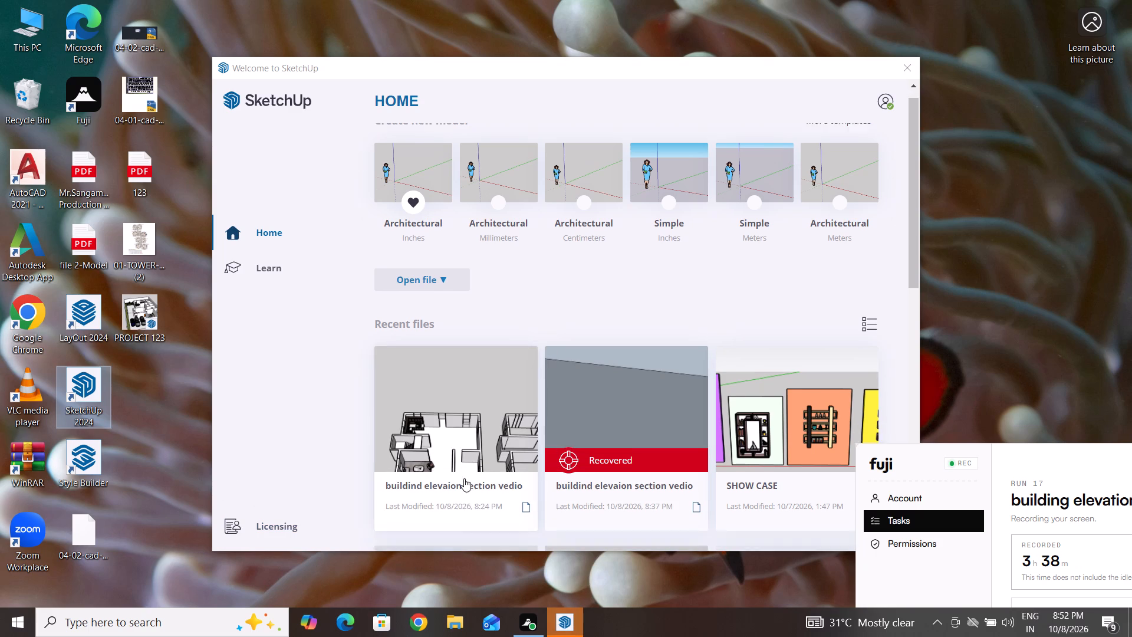
pyautogui.scroll(-3, 464, 478)
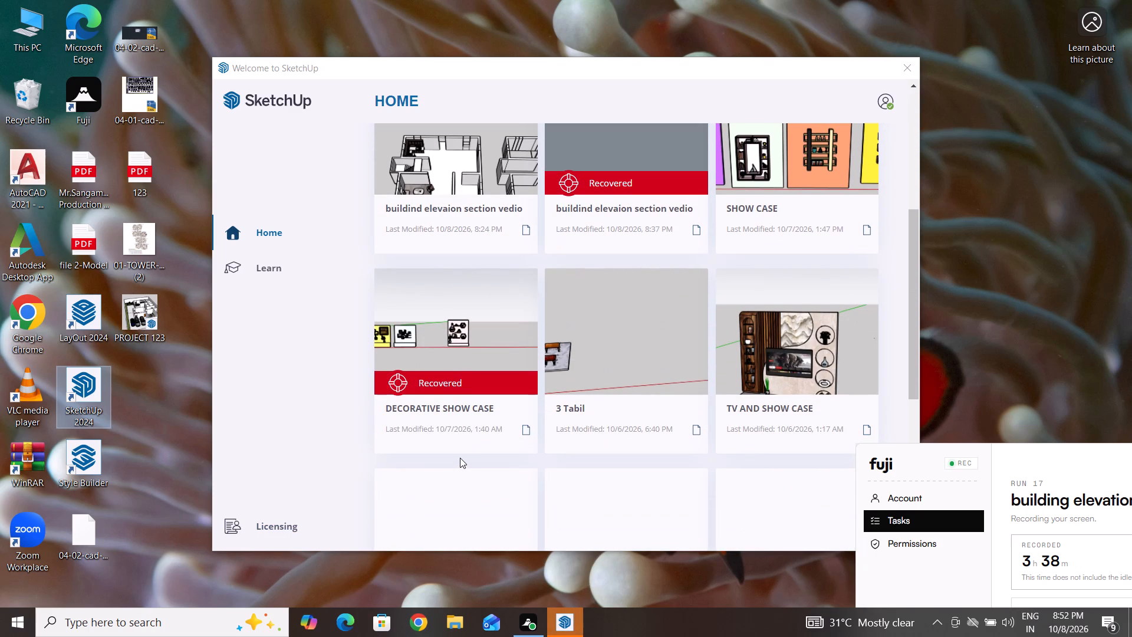
pyautogui.scroll(-3, 449, 471)
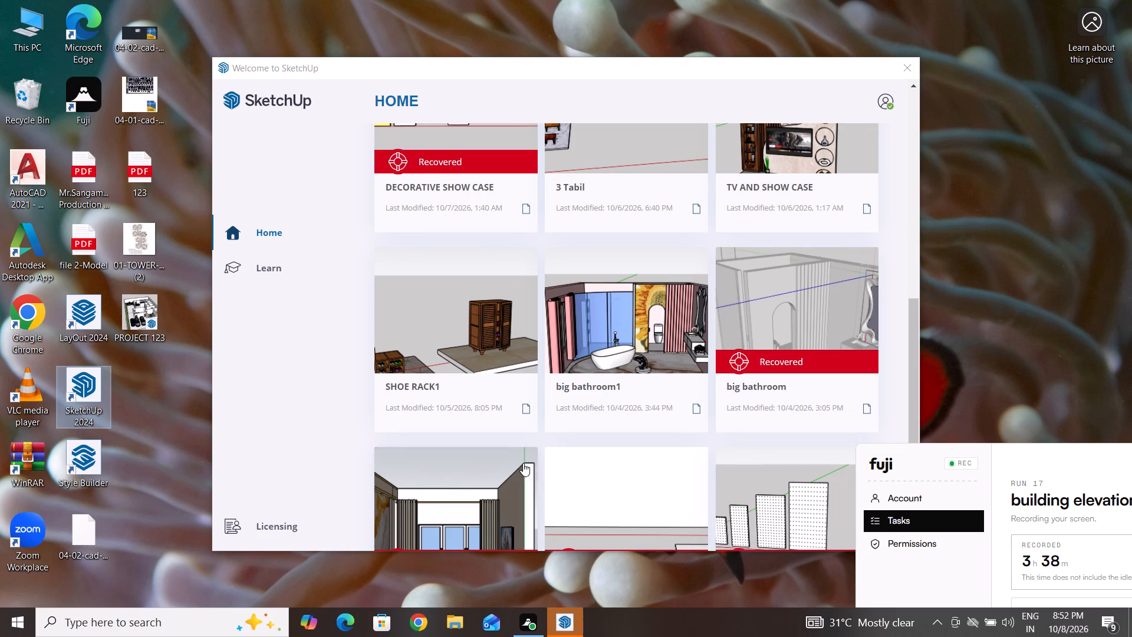
pyautogui.scroll(13, 523, 463)
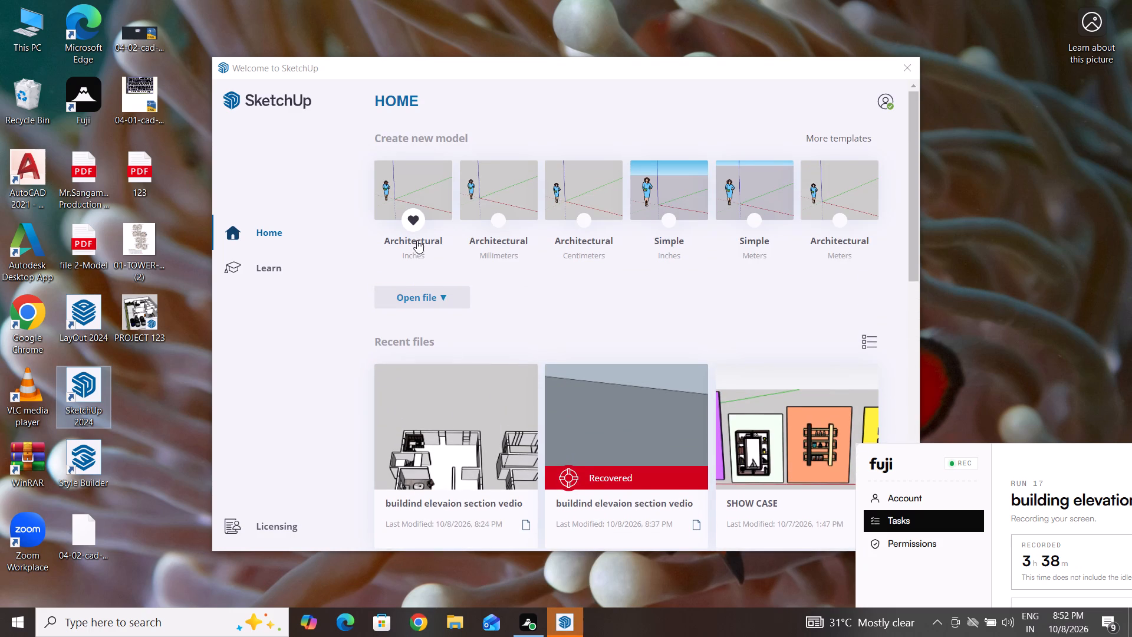
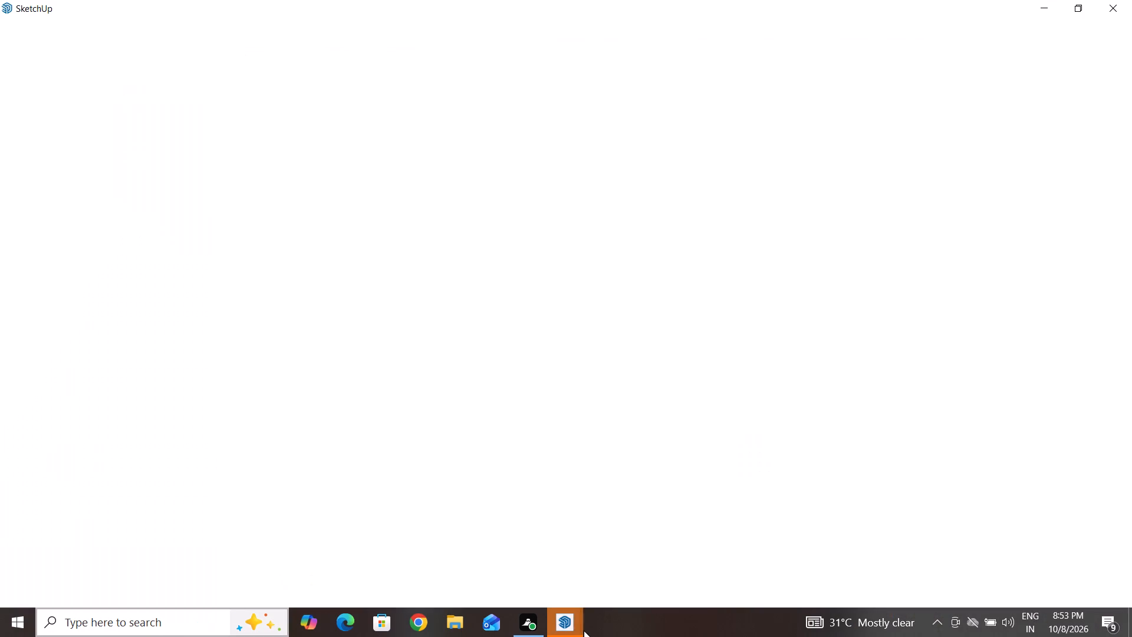
# Close the unresponsive SketchUp window holding the buildind elevaion section vedio model, ending the program instead of waiting for it.
pyautogui.click(571, 624)
pyautogui.click(639, 574)
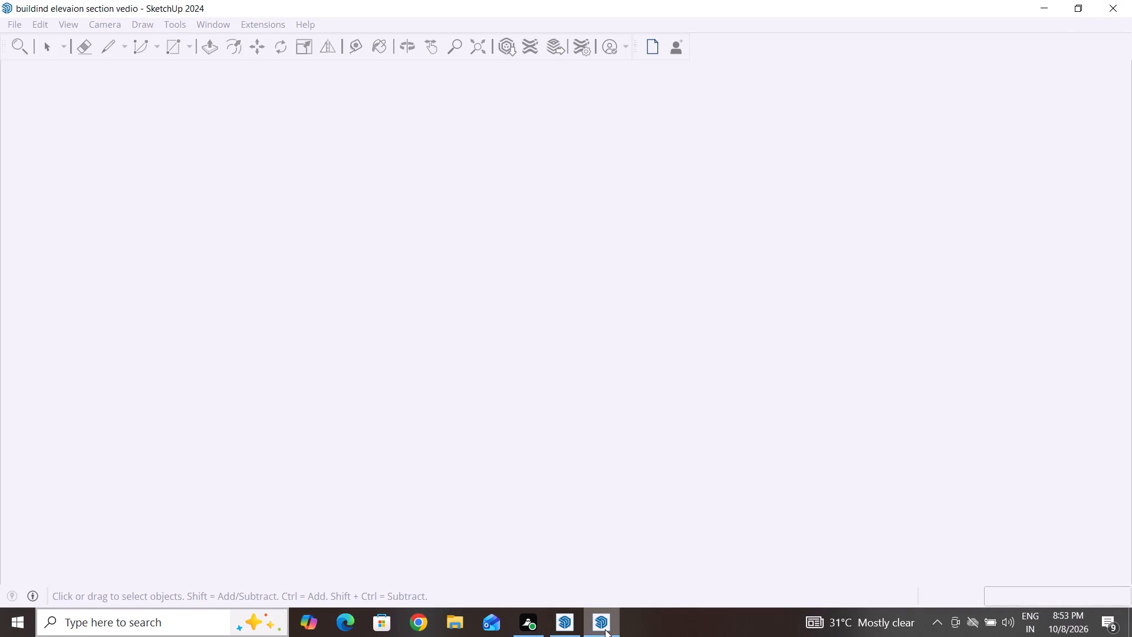
pyautogui.click(665, 513)
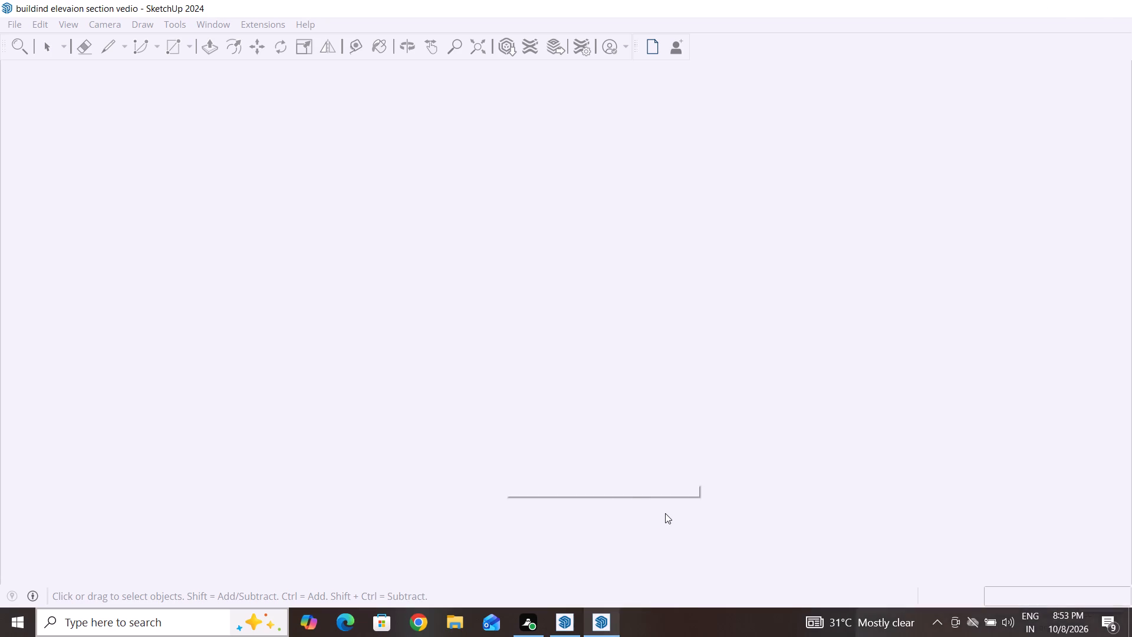
pyautogui.click(670, 514)
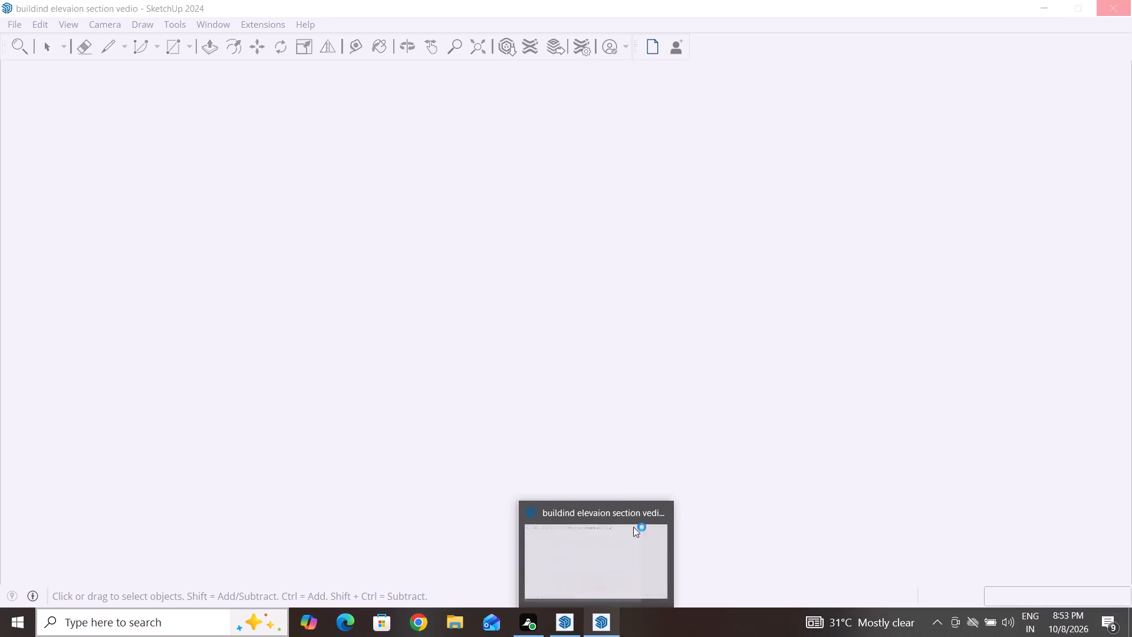
pyautogui.click(666, 514)
pyautogui.moveTo(666, 514); pyautogui.dragTo(660, 524)
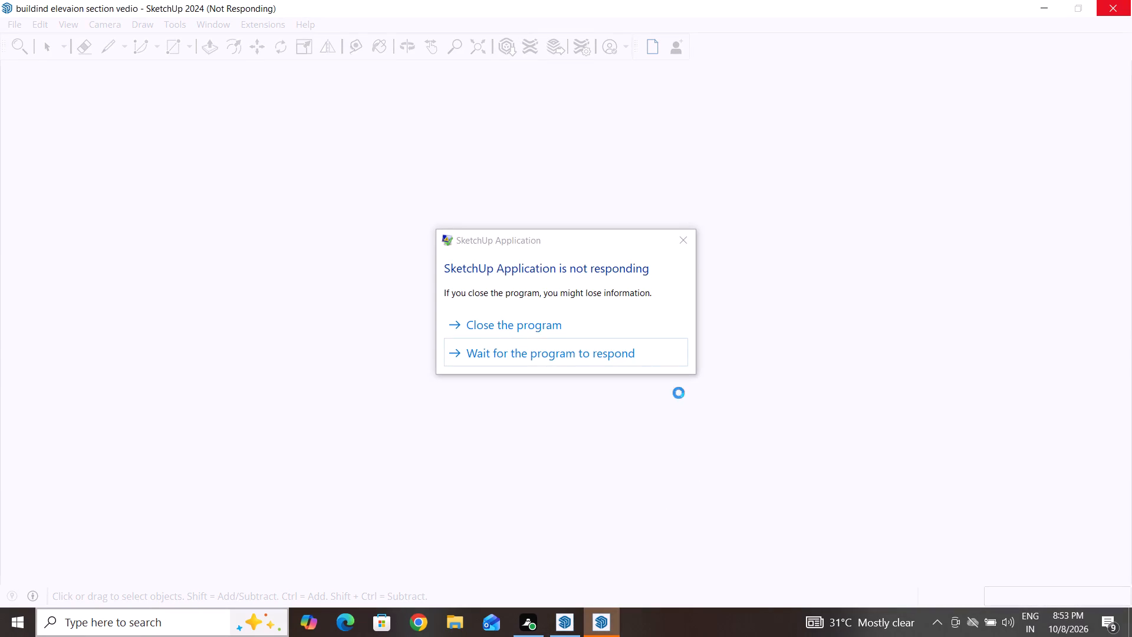
pyautogui.click(532, 322)
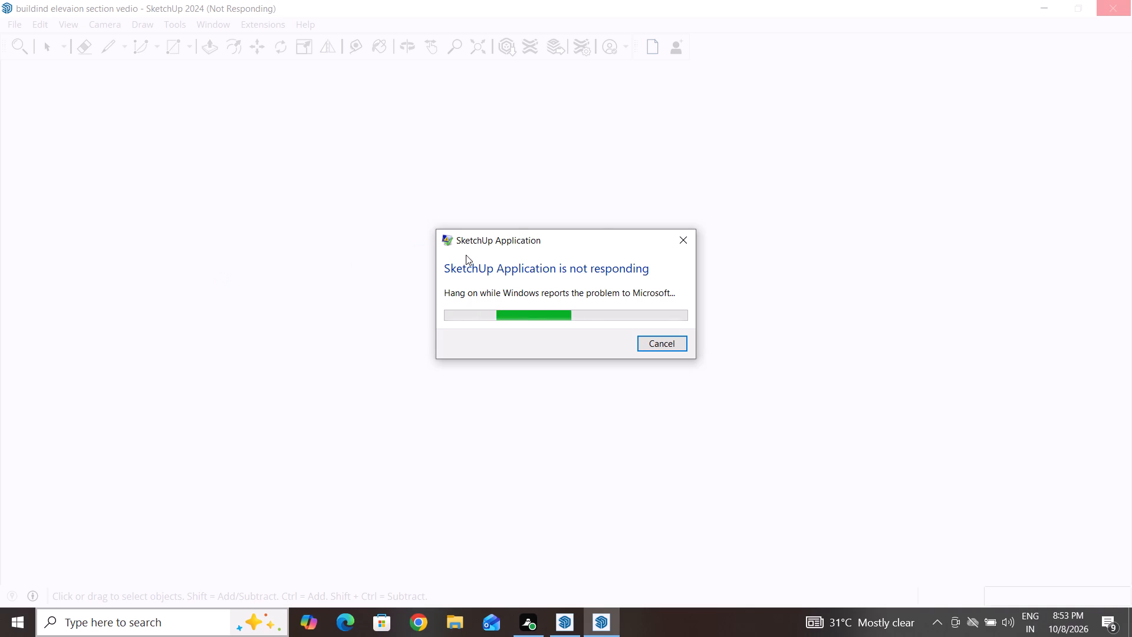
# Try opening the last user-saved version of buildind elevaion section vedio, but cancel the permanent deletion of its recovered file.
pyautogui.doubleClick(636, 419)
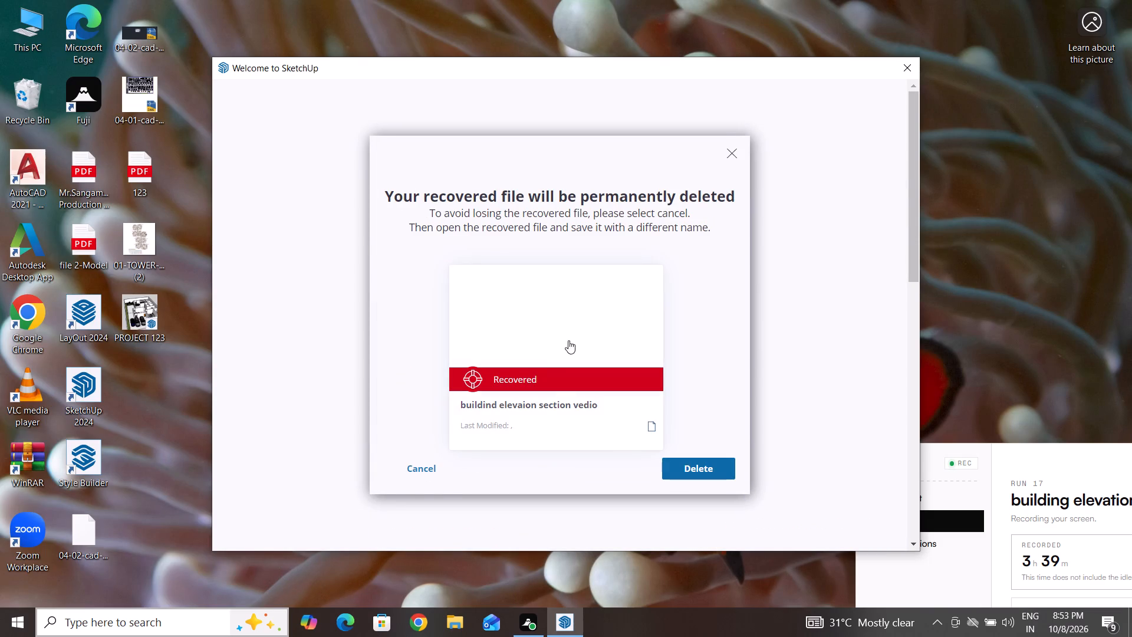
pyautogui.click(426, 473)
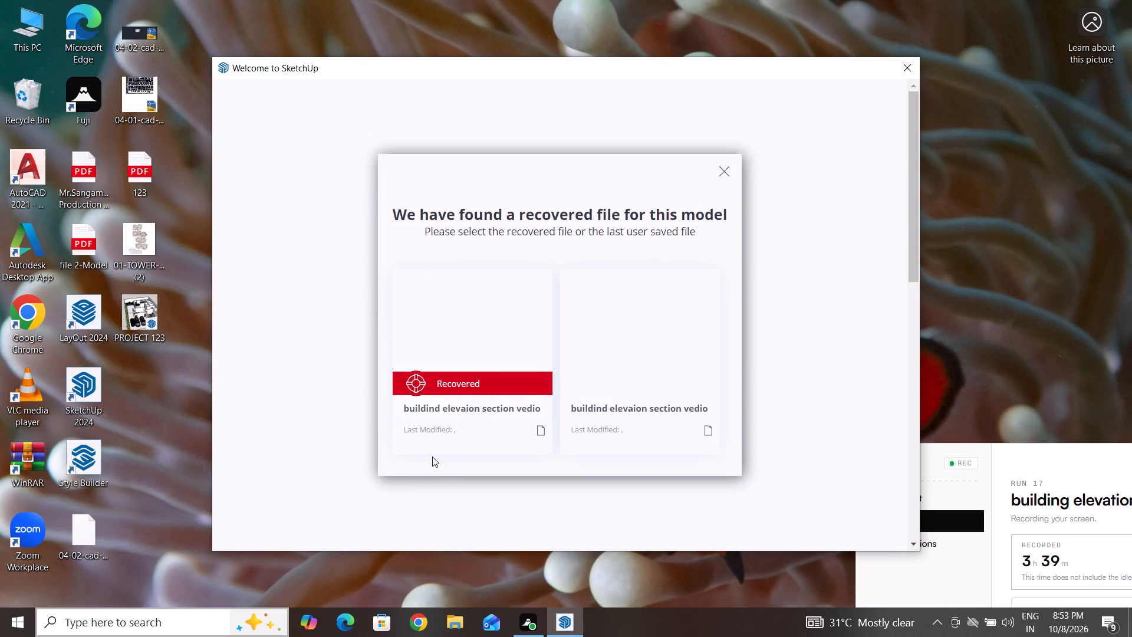
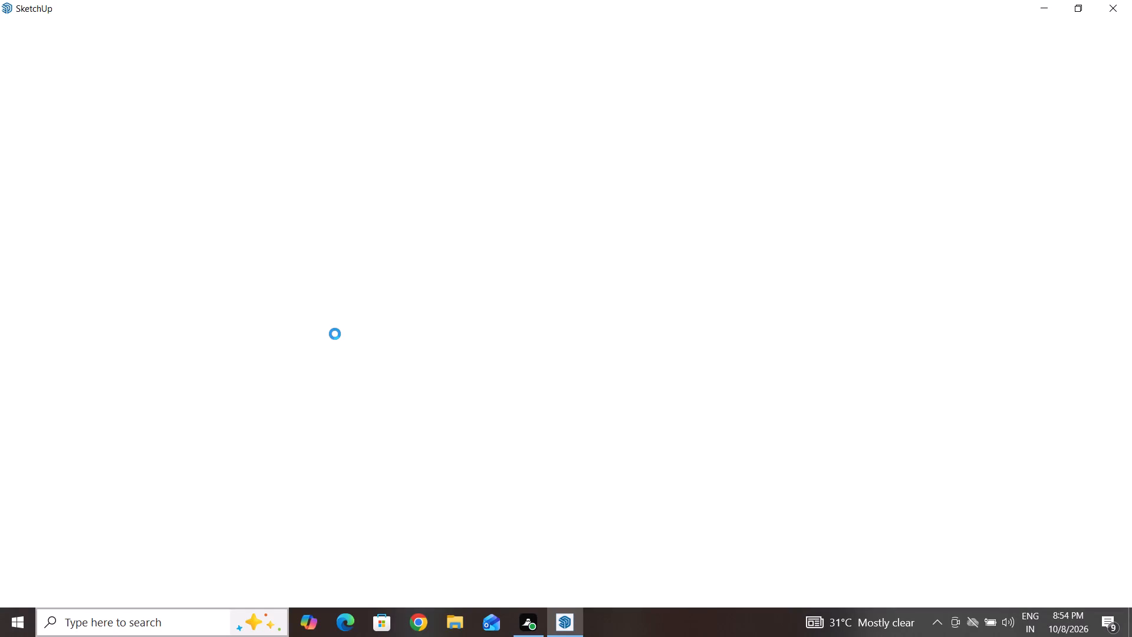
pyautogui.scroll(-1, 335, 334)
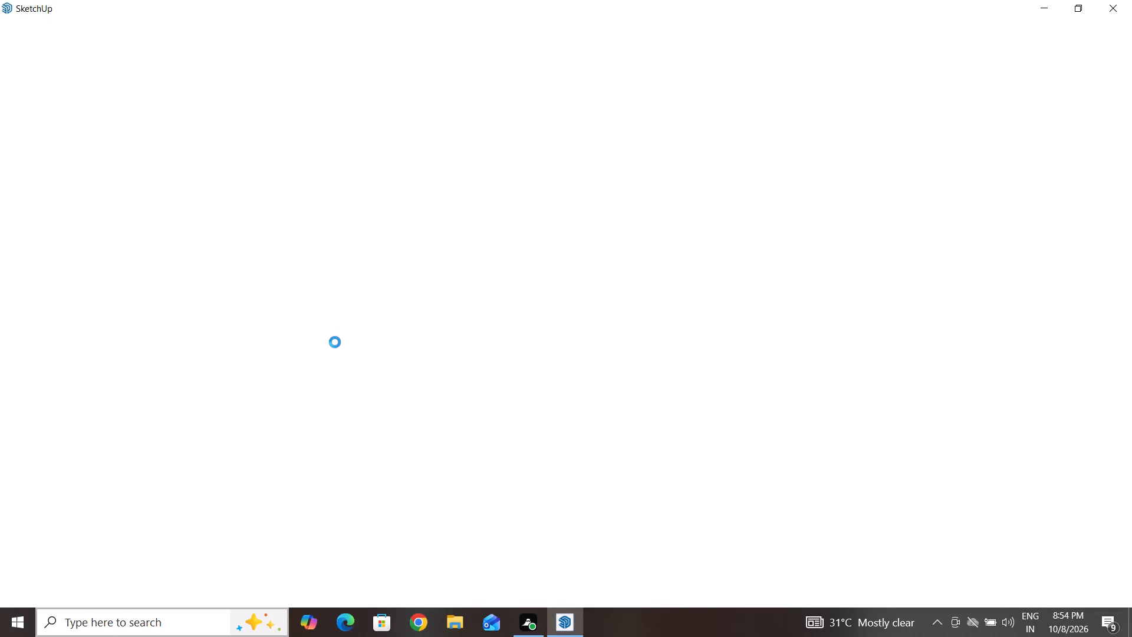
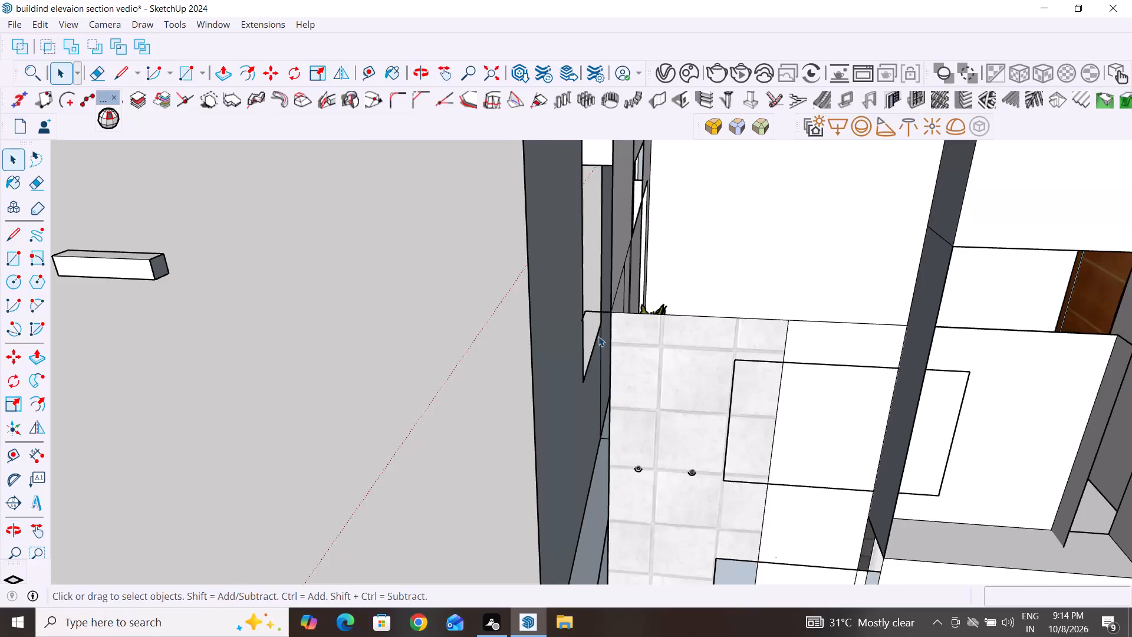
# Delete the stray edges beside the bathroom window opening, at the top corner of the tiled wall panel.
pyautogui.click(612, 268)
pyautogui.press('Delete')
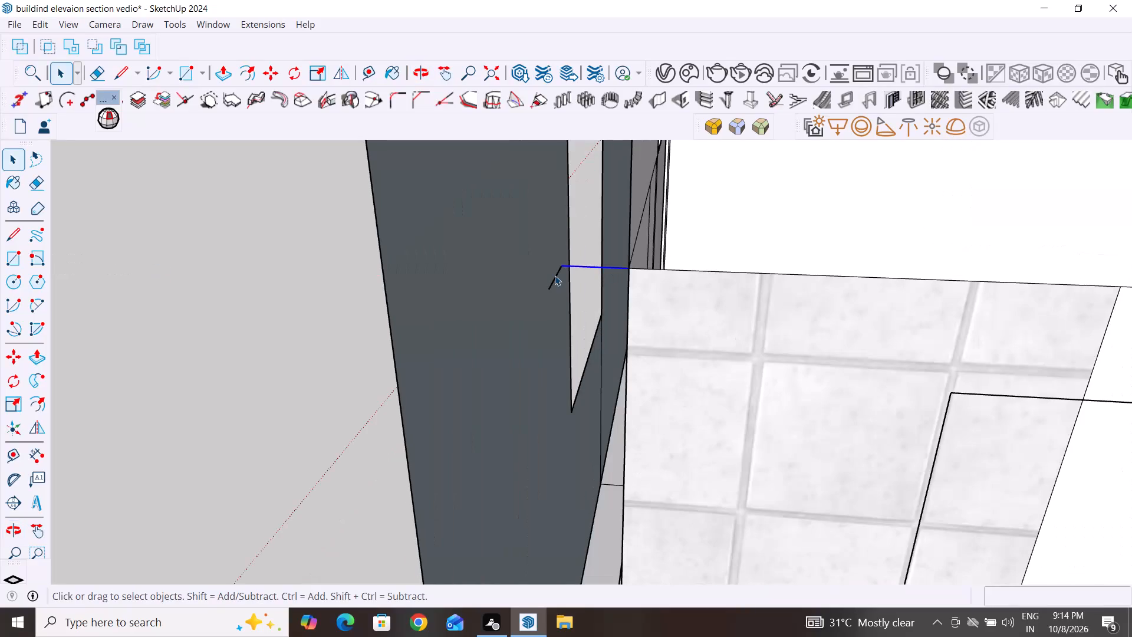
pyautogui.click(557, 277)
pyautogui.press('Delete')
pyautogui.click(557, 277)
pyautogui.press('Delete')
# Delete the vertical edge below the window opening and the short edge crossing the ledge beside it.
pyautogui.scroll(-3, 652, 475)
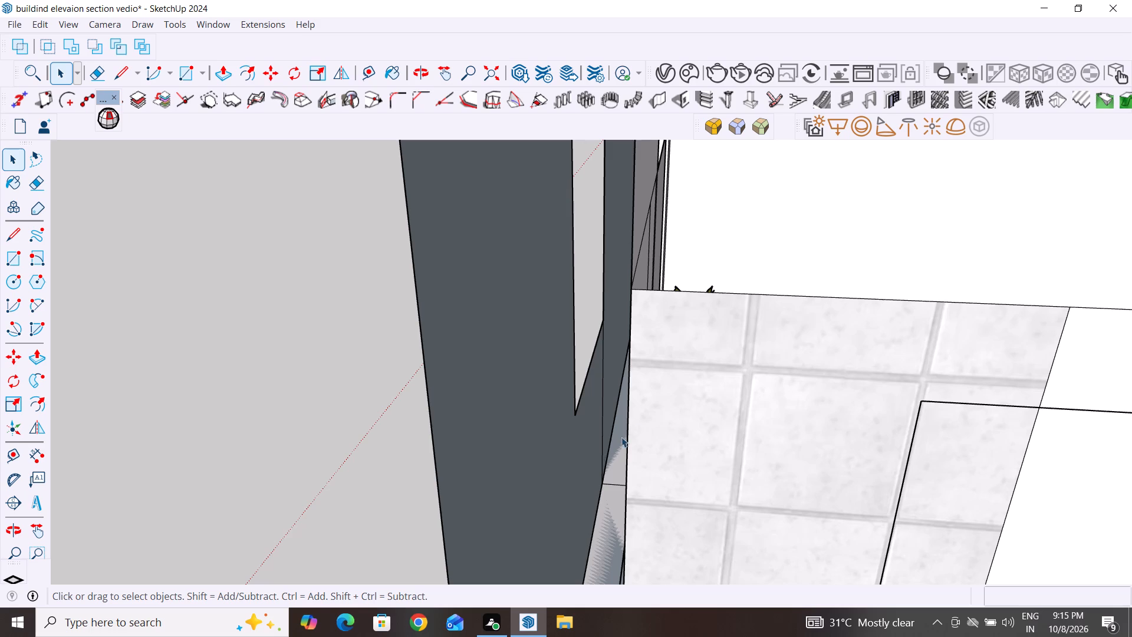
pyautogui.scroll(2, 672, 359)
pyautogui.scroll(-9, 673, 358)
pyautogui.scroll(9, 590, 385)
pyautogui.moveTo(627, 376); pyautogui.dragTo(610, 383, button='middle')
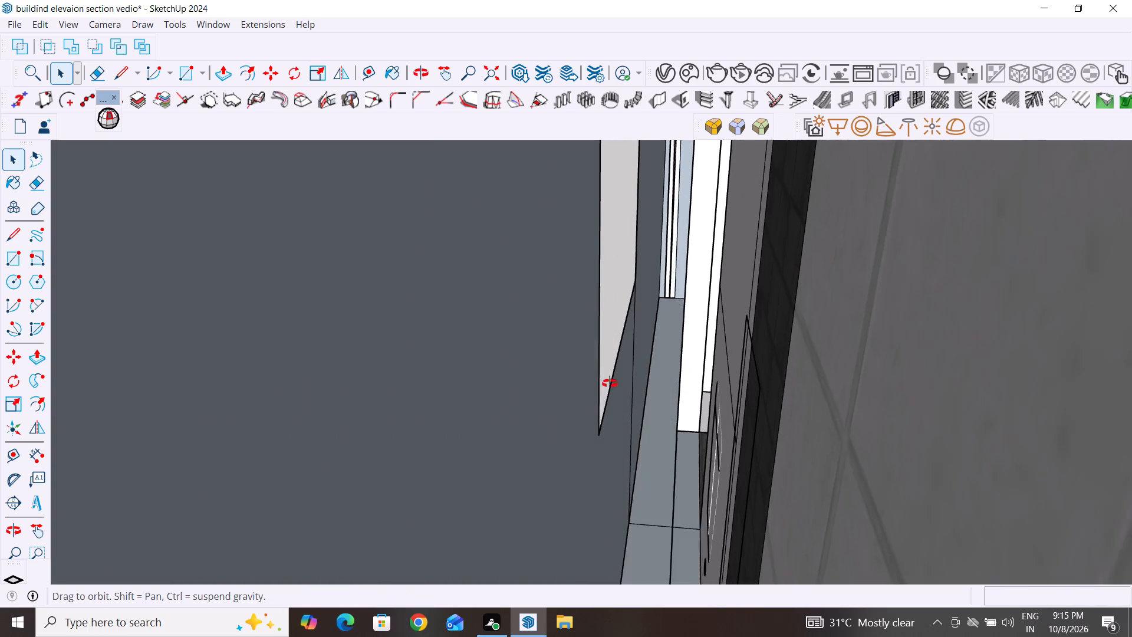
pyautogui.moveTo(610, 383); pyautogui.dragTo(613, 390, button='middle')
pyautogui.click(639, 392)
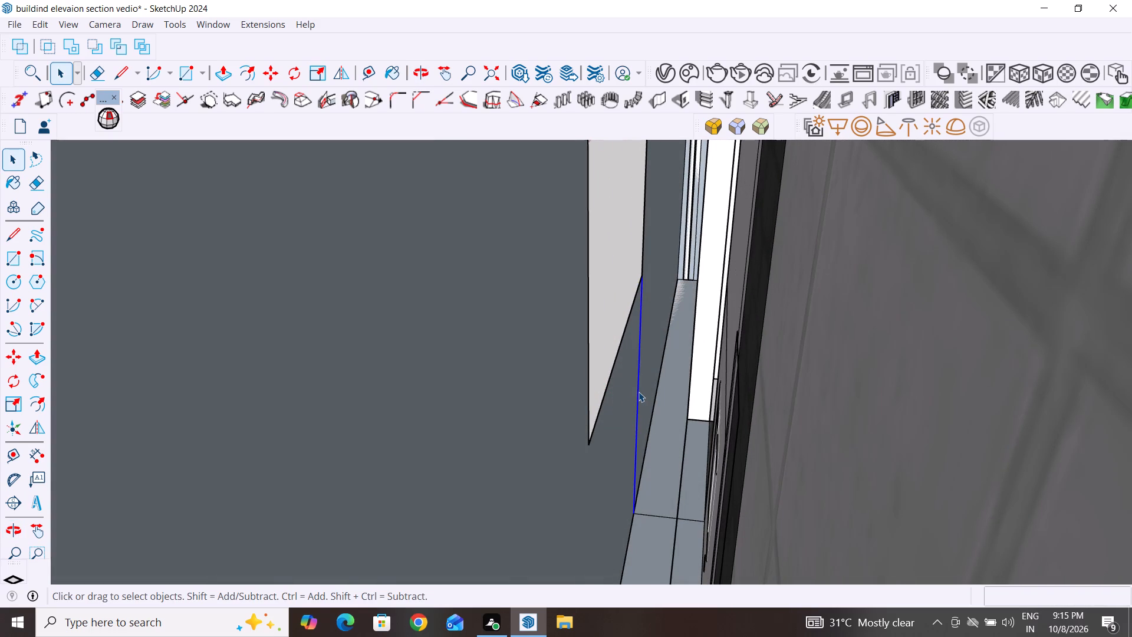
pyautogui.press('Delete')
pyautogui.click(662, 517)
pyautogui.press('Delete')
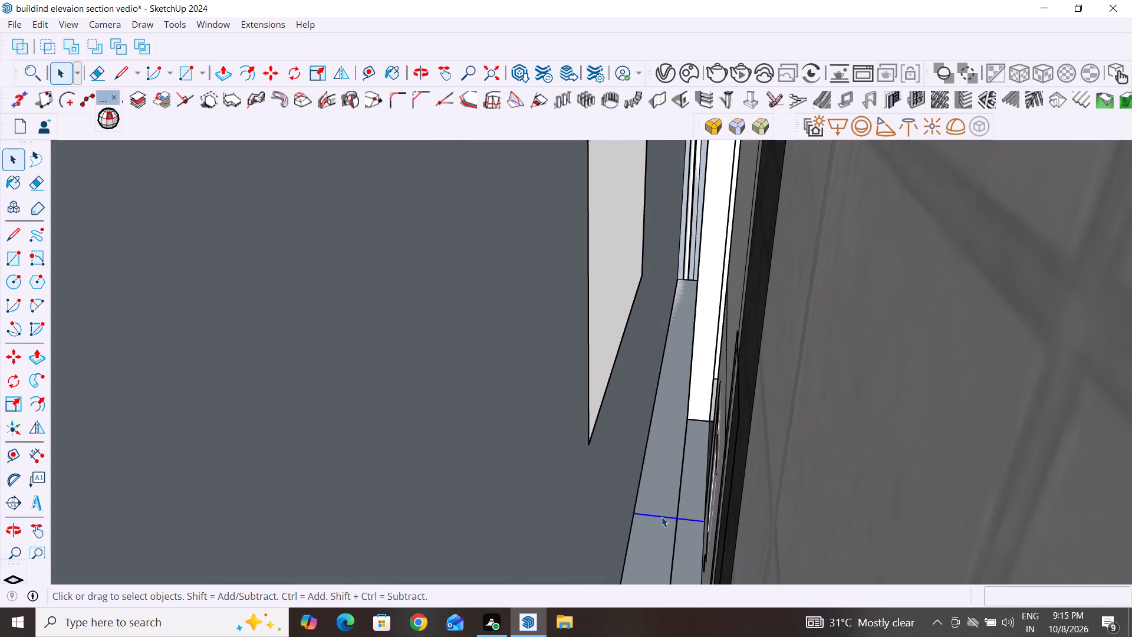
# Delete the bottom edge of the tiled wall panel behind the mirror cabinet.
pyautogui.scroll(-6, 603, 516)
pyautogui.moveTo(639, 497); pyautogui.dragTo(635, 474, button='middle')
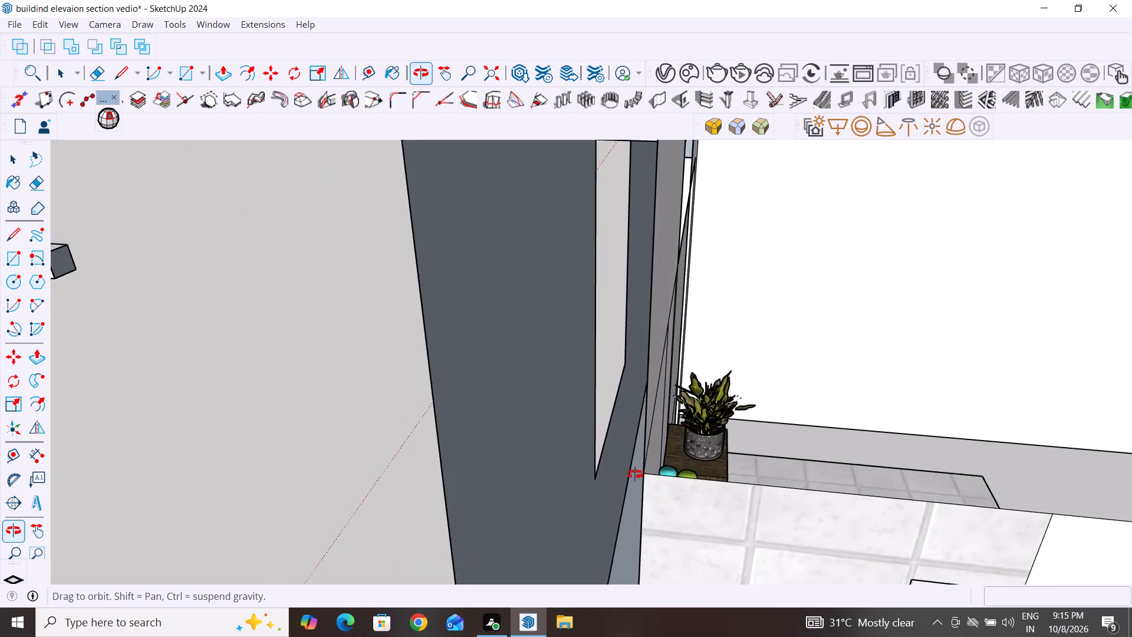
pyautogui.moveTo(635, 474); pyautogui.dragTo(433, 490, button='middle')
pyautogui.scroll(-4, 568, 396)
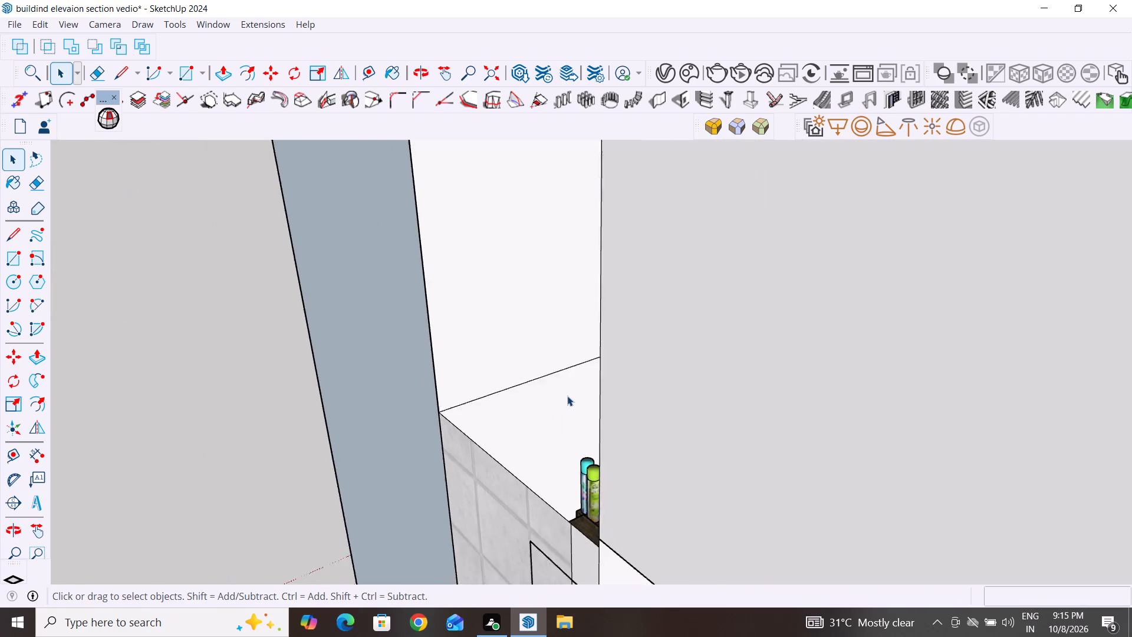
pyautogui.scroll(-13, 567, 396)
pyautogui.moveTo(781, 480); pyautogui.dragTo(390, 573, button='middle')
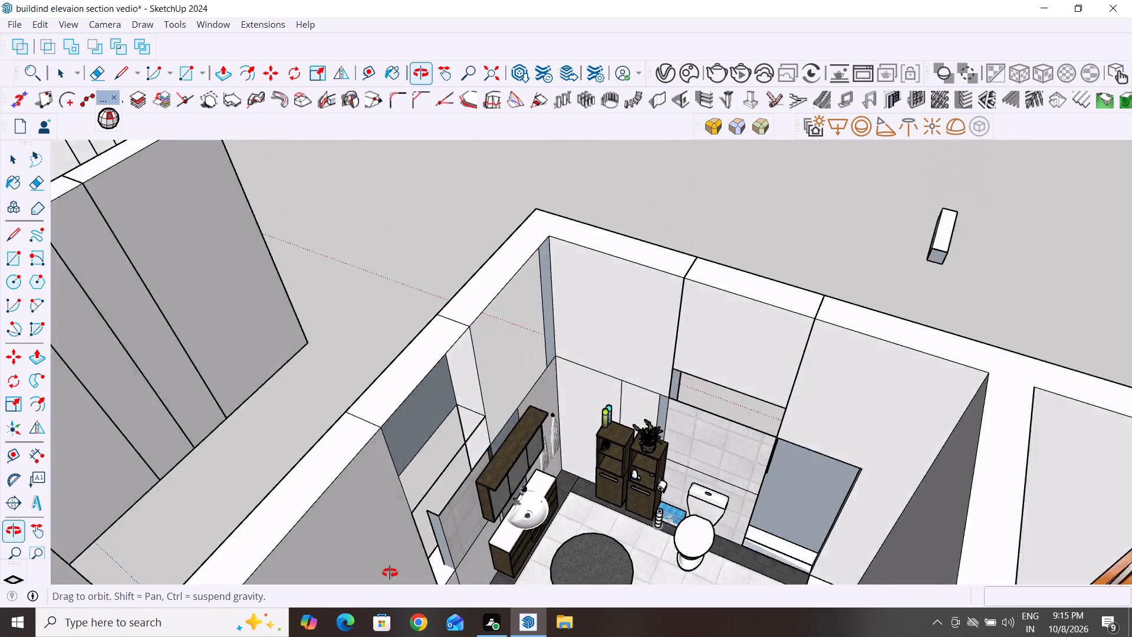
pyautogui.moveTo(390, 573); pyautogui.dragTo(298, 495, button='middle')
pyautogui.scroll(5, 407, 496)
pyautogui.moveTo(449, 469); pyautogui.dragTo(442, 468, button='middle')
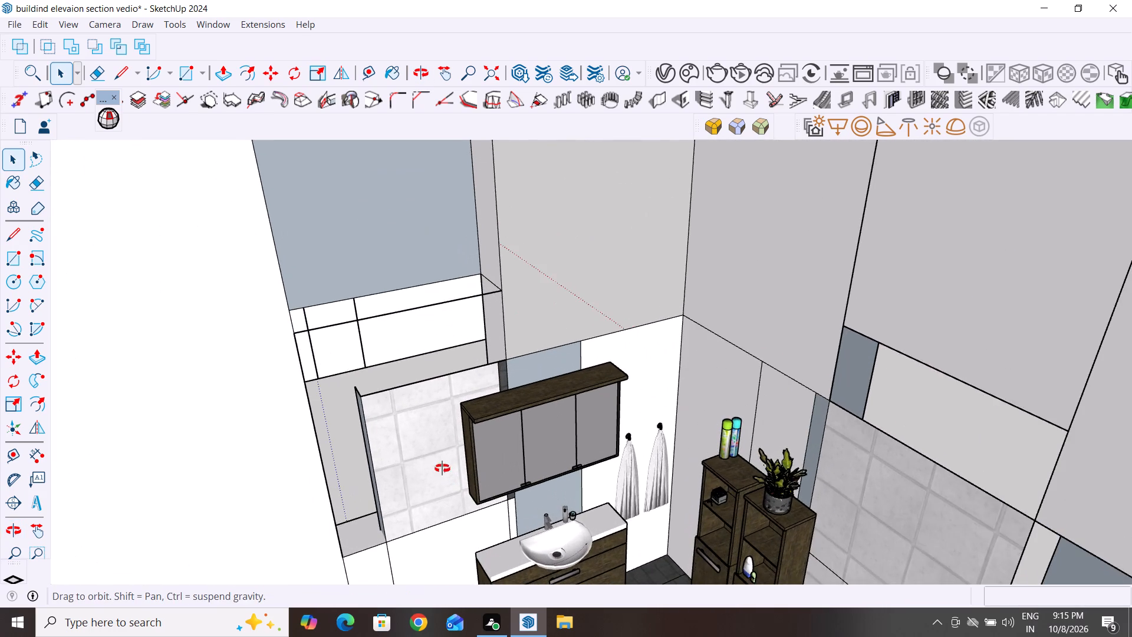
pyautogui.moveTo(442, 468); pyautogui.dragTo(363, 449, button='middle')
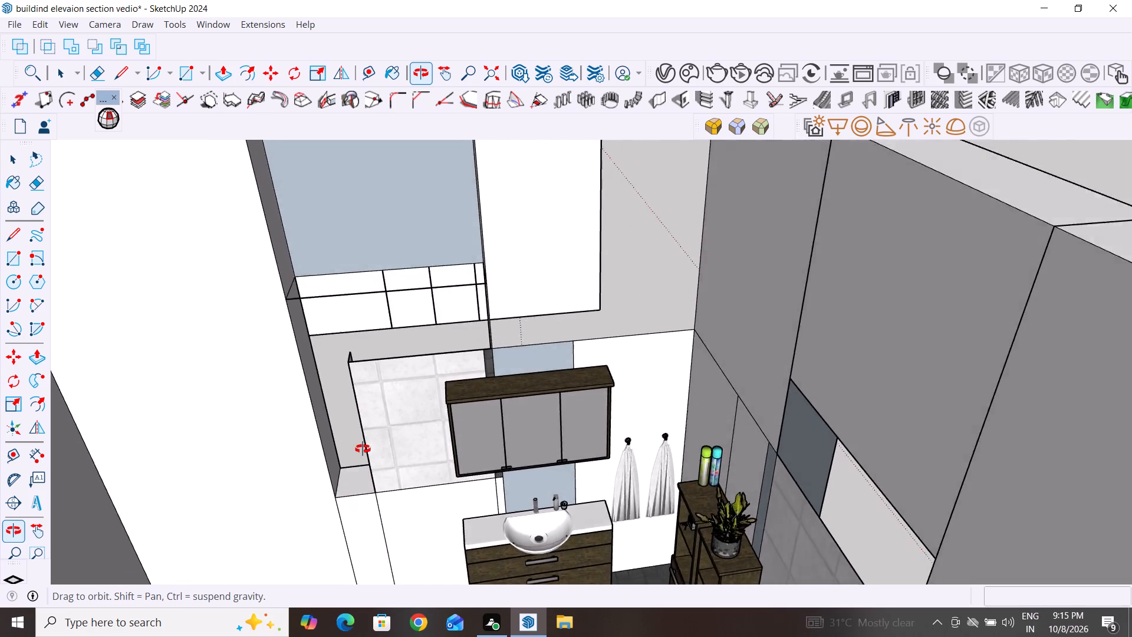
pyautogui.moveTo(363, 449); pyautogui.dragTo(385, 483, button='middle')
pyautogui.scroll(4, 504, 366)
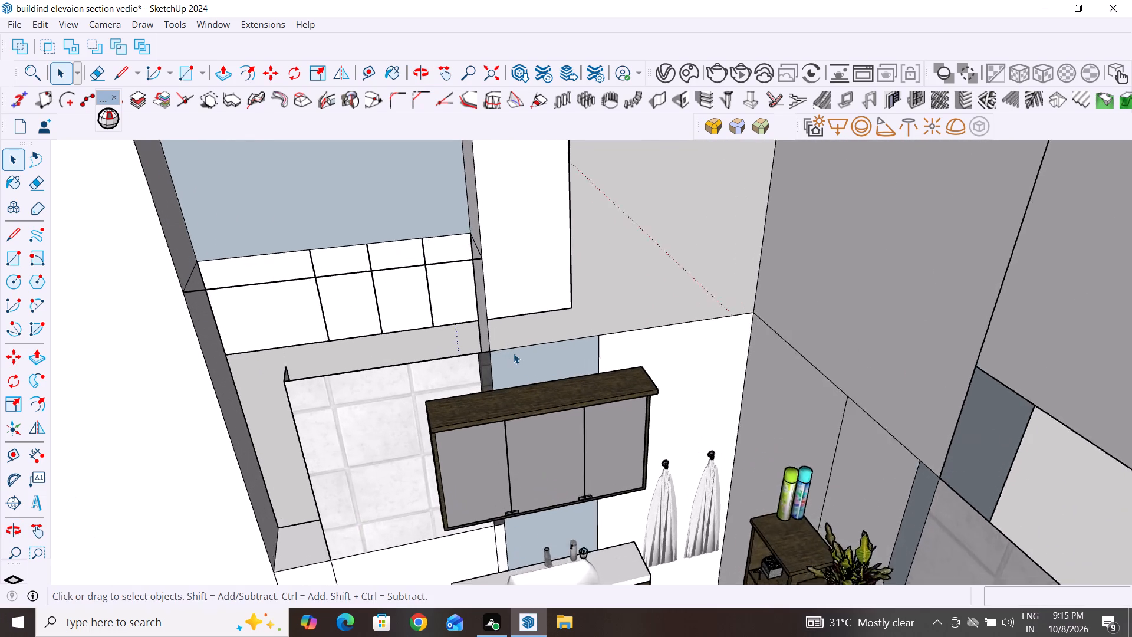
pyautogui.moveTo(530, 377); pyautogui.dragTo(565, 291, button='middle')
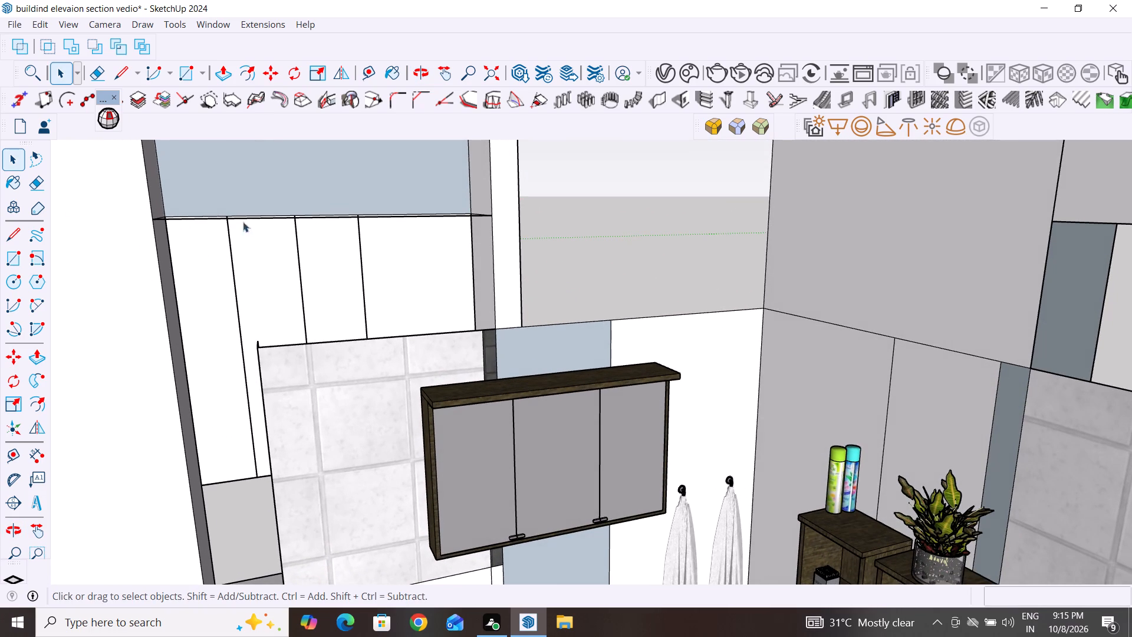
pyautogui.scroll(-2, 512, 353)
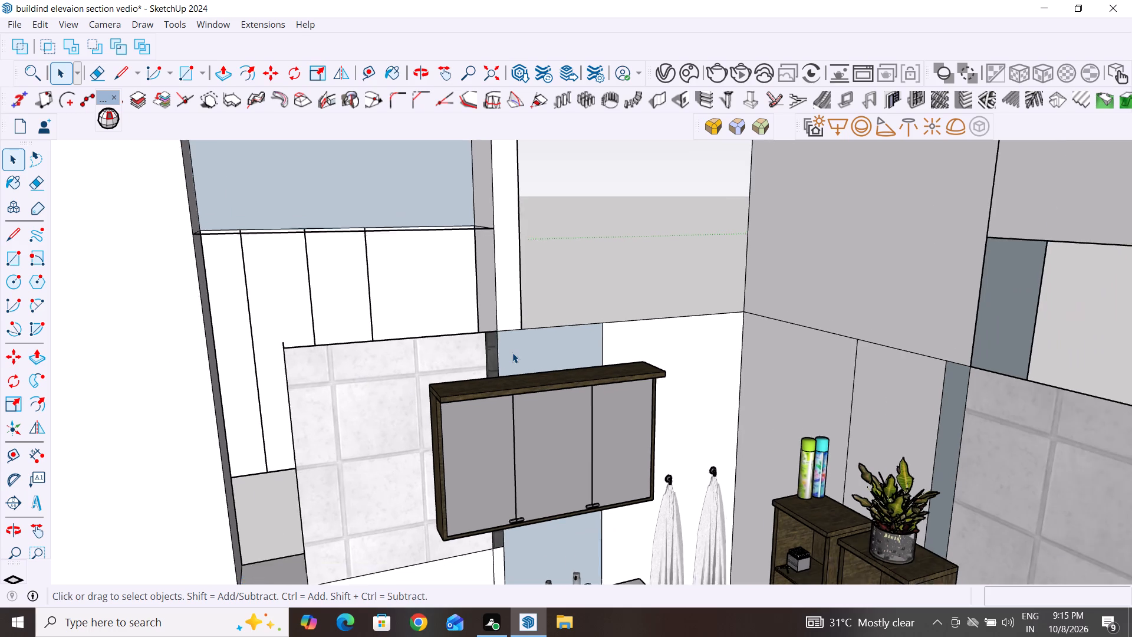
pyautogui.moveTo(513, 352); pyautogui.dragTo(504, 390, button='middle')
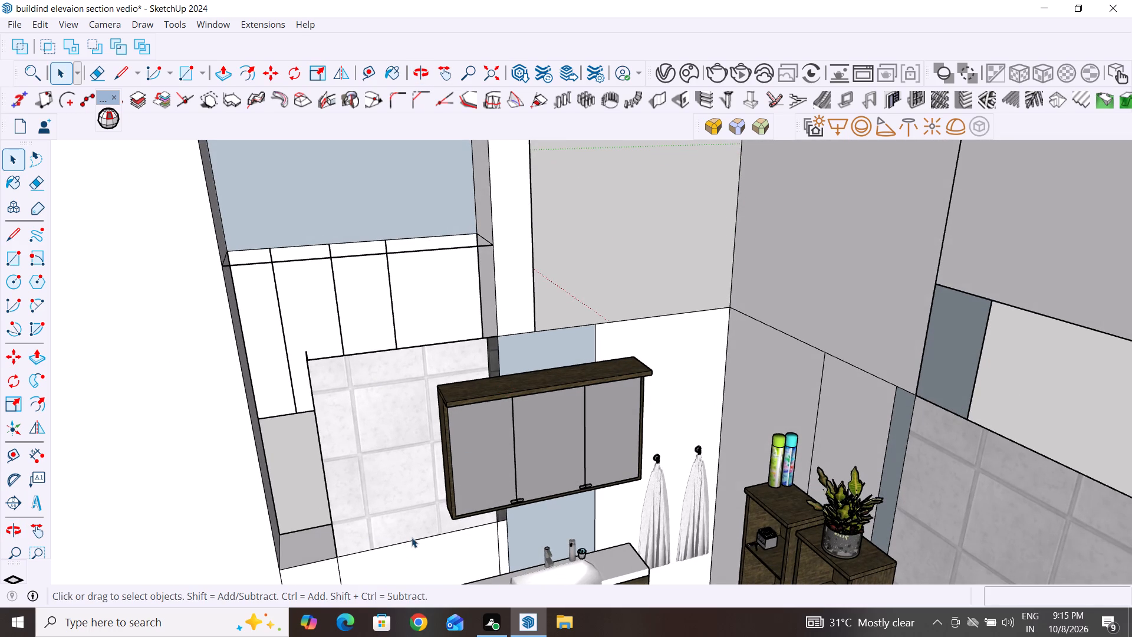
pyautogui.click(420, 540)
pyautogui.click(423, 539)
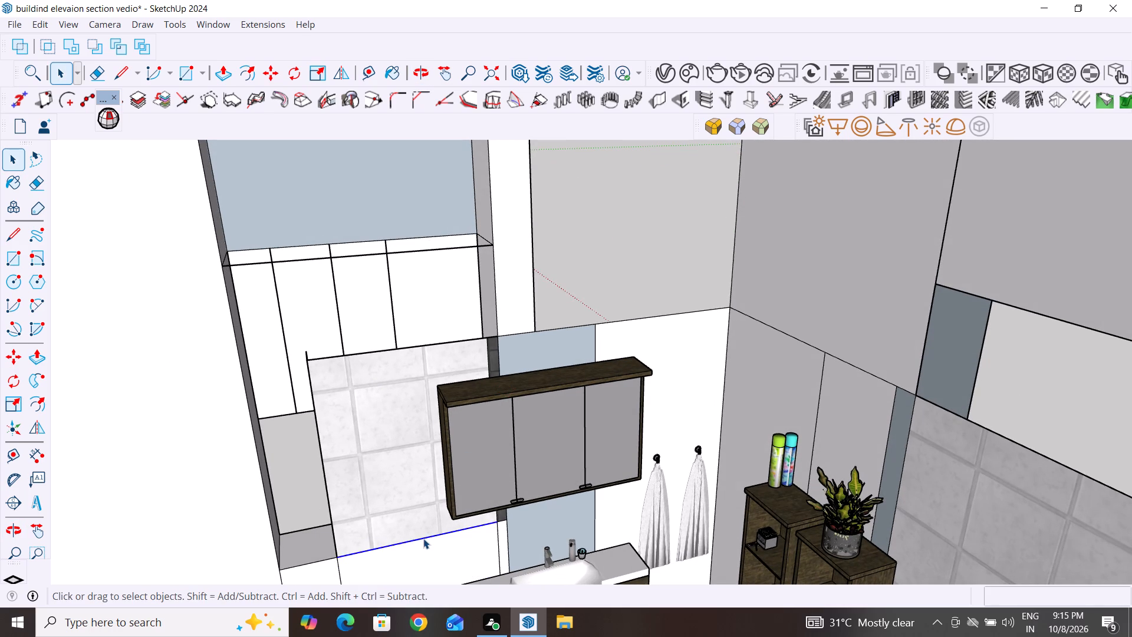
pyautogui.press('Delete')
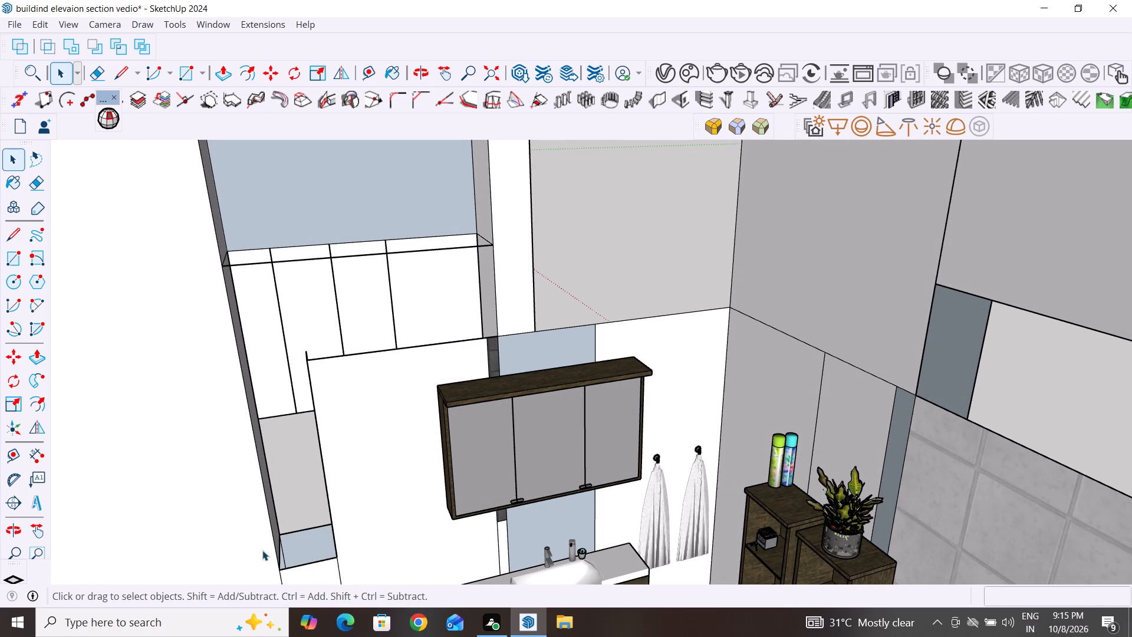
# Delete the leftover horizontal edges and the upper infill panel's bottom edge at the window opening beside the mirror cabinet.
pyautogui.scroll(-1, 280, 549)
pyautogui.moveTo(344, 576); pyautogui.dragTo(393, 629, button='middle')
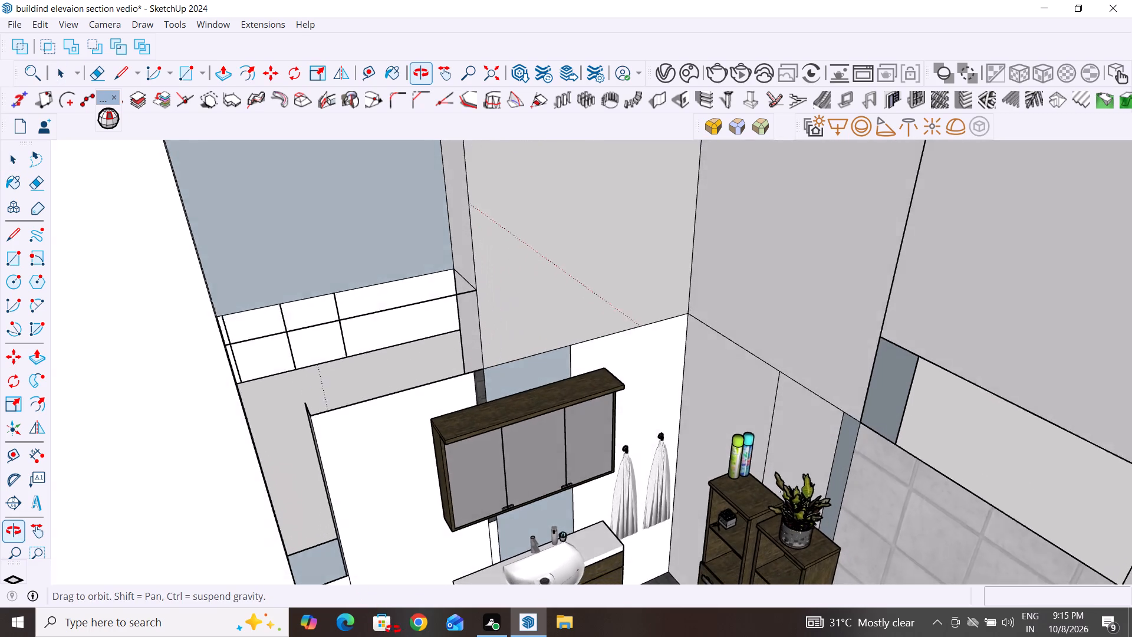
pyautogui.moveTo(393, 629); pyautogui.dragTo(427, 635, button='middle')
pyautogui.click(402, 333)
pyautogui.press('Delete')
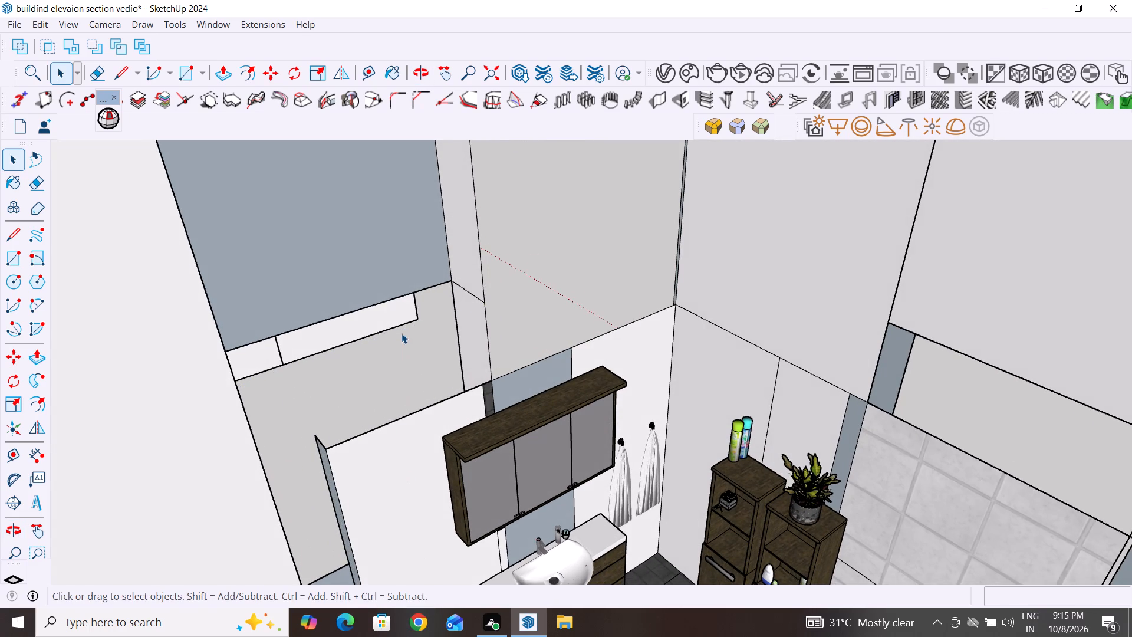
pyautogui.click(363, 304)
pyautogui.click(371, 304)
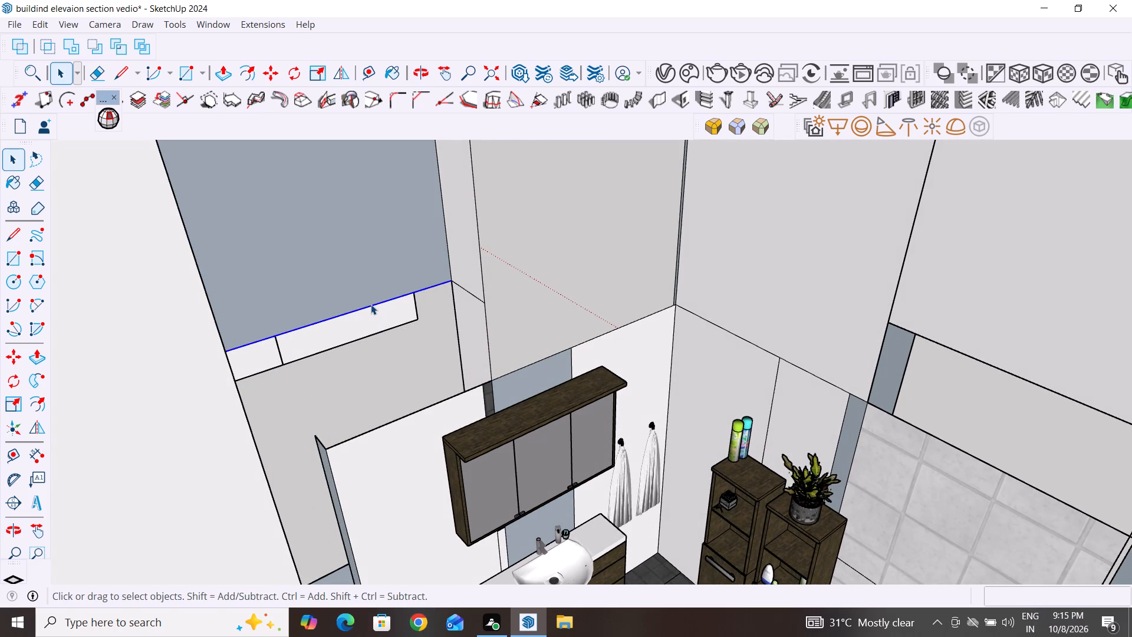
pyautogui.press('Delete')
# Undo the edge deletions and the earlier edits back to before the furnished bathroom was placed in the empty room.
pyautogui.scroll(-4, 583, 308)
pyautogui.moveTo(583, 308); pyautogui.dragTo(600, 404, button='middle')
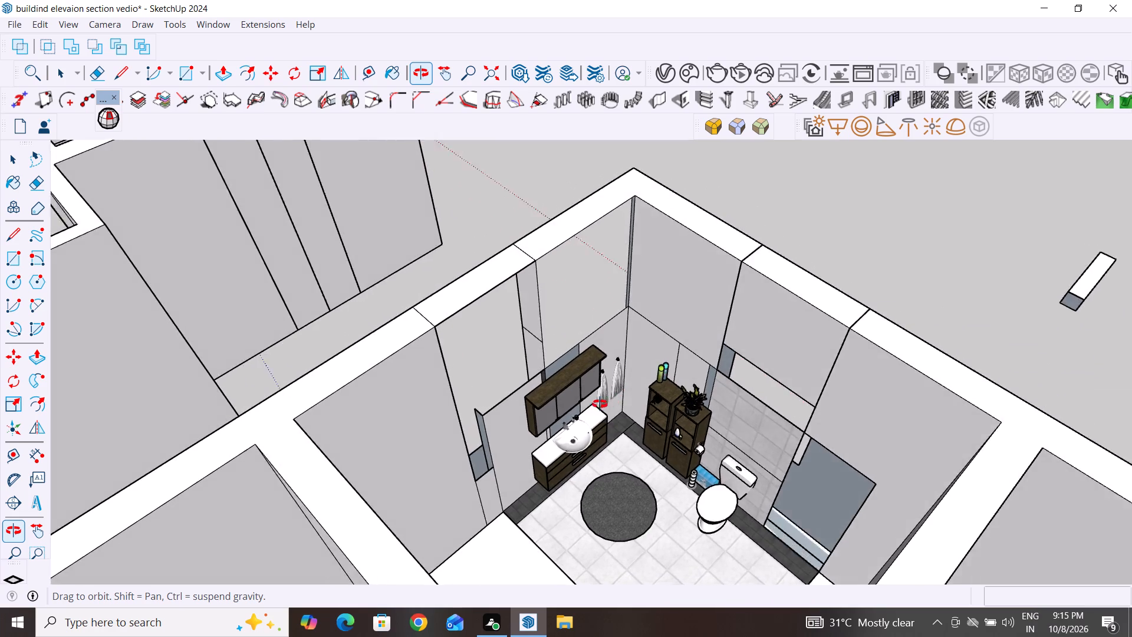
pyautogui.moveTo(600, 404); pyautogui.dragTo(535, 411, button='middle')
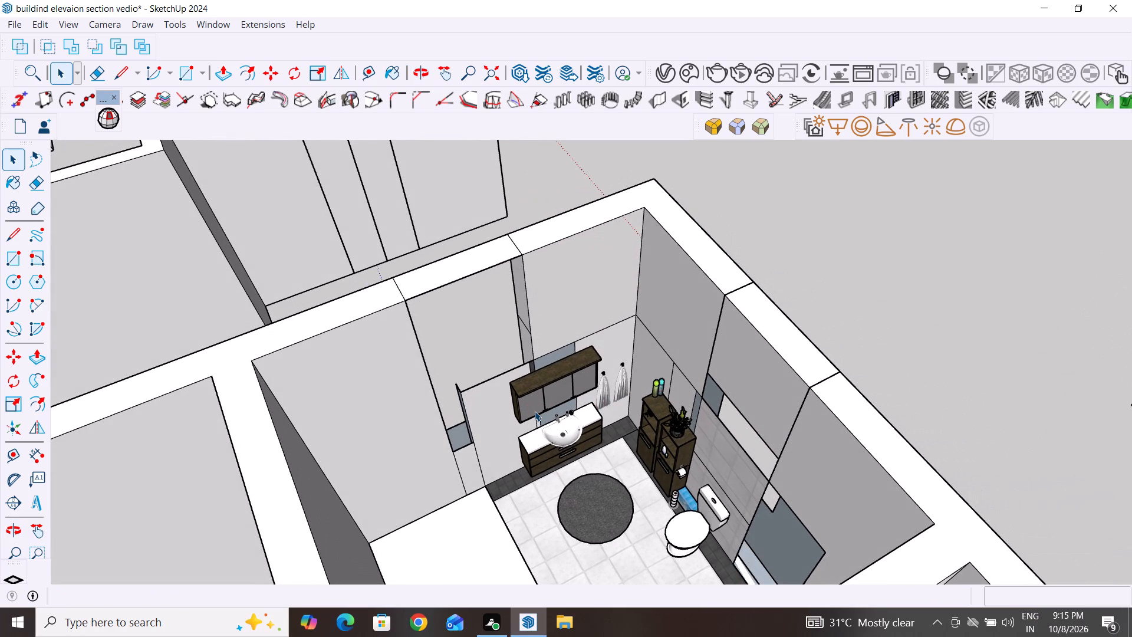
pyautogui.hotkey('ctrl', 'z')
pyautogui.hotkey('ctrl', 'z')
pyautogui.hotkey('ctrl', 'z')
pyautogui.hotkey('ctrl', 'z')
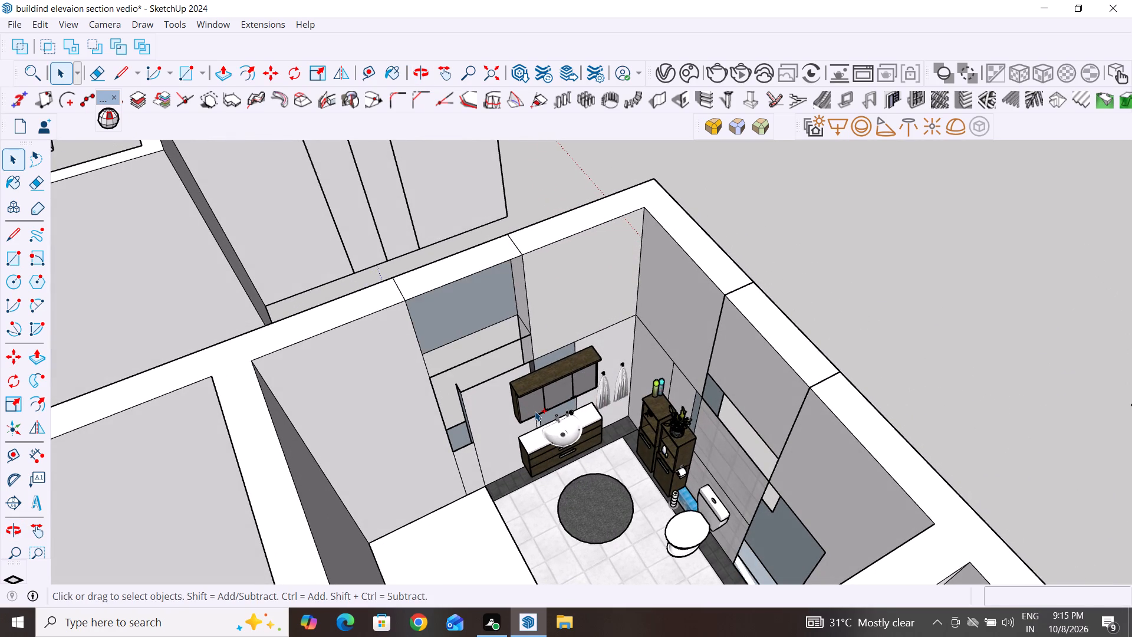
pyautogui.hotkey('ctrl', 'z')
pyautogui.hotkey('ctrl', 'z')
pyautogui.hotkey('ctrl', 'z')
pyautogui.hotkey('ctrl', 'z')
pyautogui.hotkey('ctrl', 'z')
pyautogui.hotkey('ctrl', 'z')
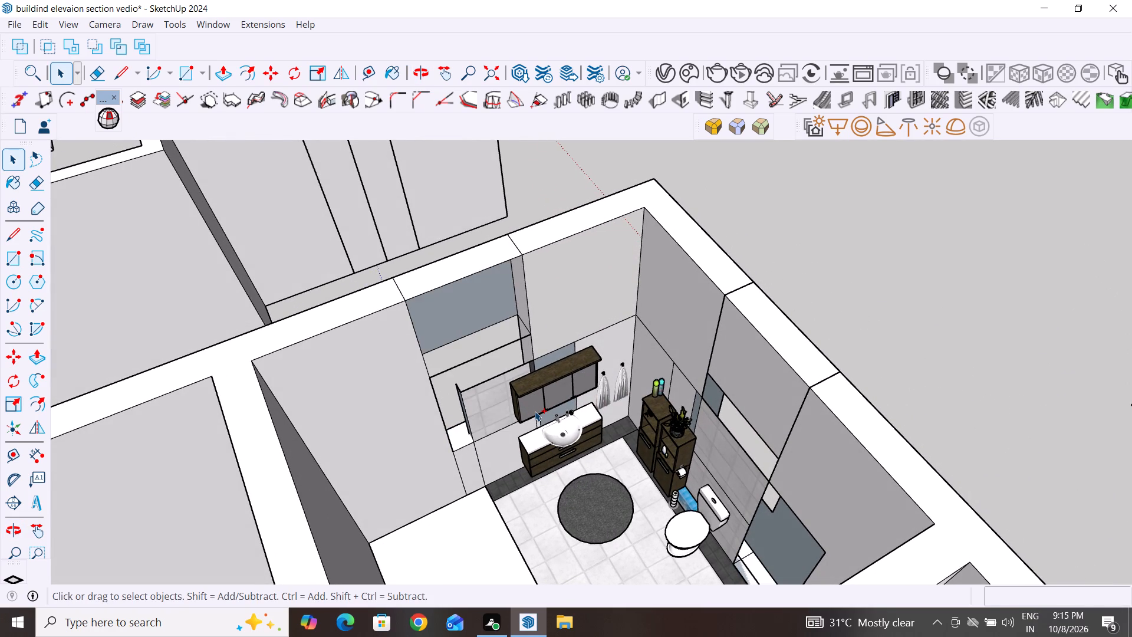
pyautogui.hotkey('ctrl', 'z')
pyautogui.hotkey('ctrl', 'z')
pyautogui.hotkey('ctrl', 'z')
pyautogui.hotkey('ctrl', 'z')
pyautogui.hotkey('ctrl', 'z')
pyautogui.hotkey('ctrl', 'z')
pyautogui.hotkey('ctrl', 'z')
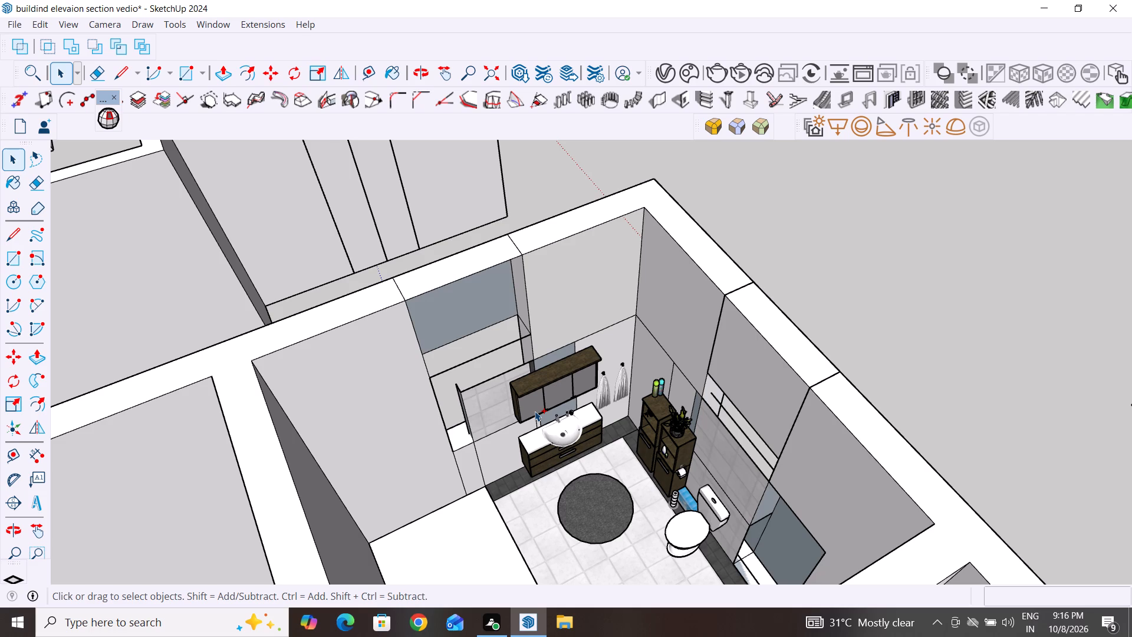
pyautogui.hotkey('ctrl', 'z')
pyautogui.hotkey('ctrl', 'z')
pyautogui.hotkey('ctrl', 'z')
pyautogui.hotkey('ctrl', 'z')
pyautogui.hotkey('ctrl', 'z')
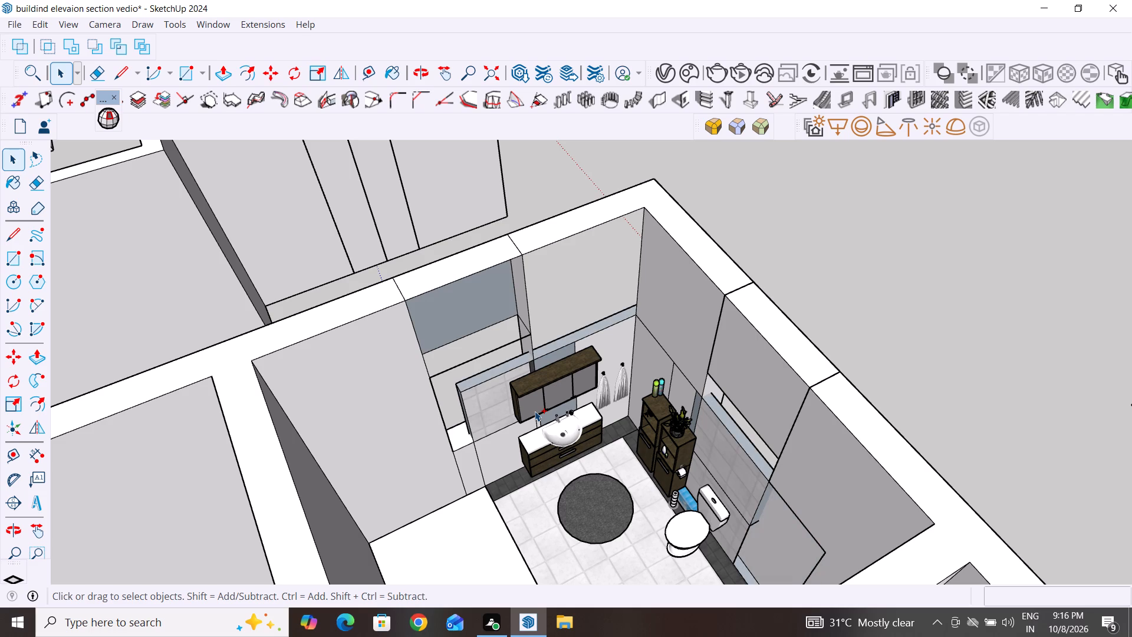
pyautogui.hotkey('ctrl', 'z')
pyautogui.hotkey('ctrl', 'z')
pyautogui.hotkey('ctrl', 'z')
pyautogui.hotkey('ctrl', 'z')
pyautogui.hotkey('ctrl', 'z')
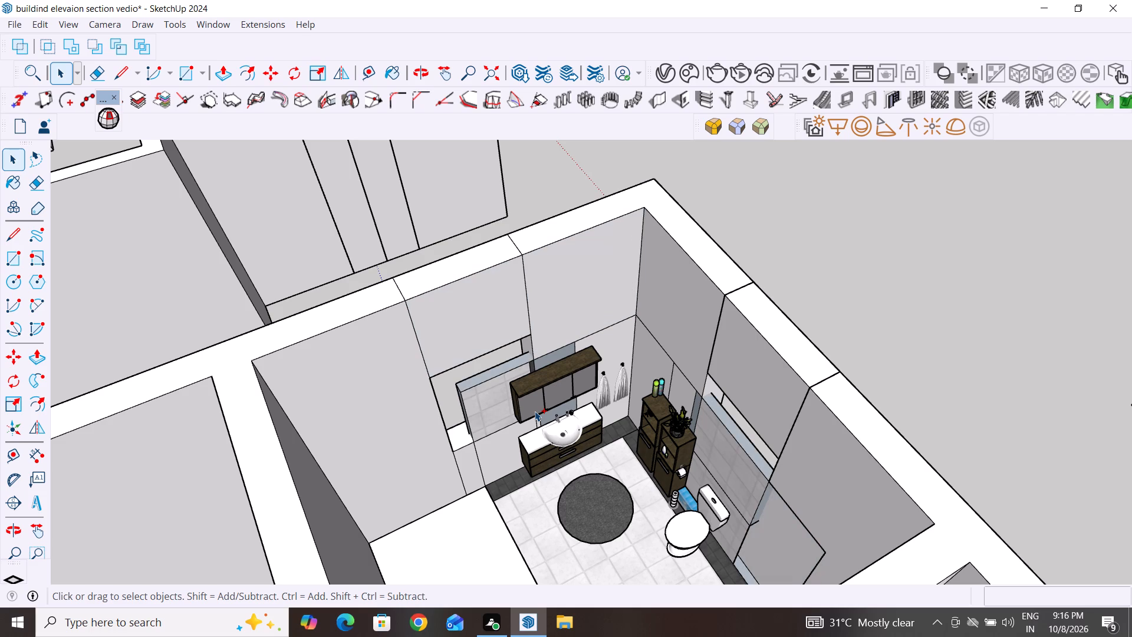
pyautogui.hotkey('ctrl', 'z')
pyautogui.hotkey('ctrl', 'z')
pyautogui.hotkey('ctrl', 'z')
pyautogui.hotkey('ctrl', 'z')
pyautogui.keyDown('ctrl'); pyautogui.click(535, 411); pyautogui.keyUp('ctrl')
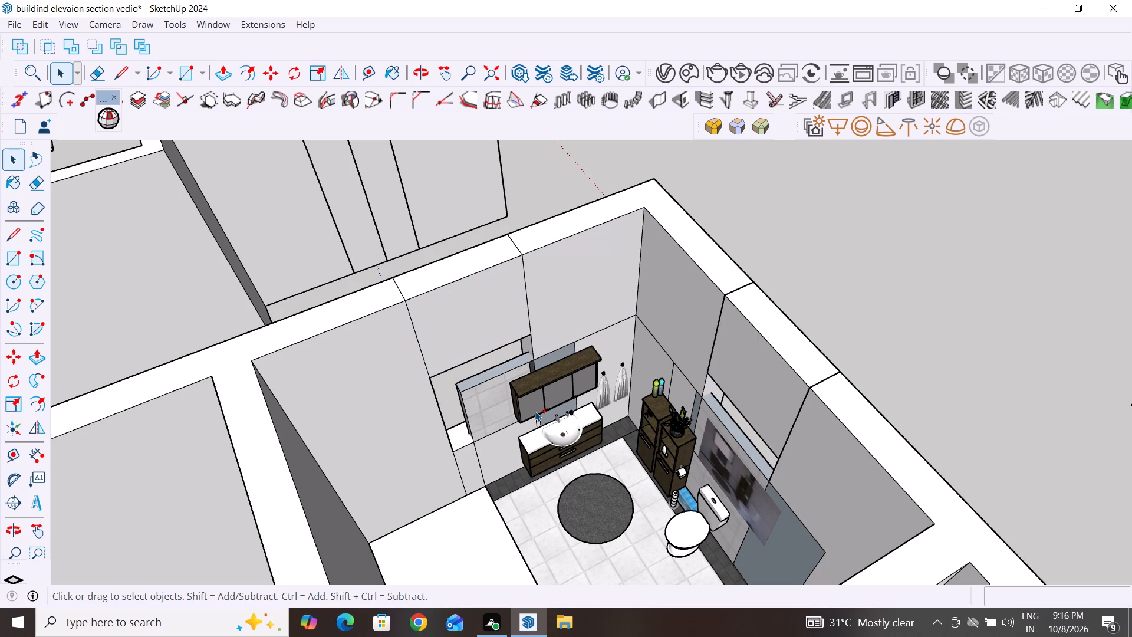
pyautogui.hotkey('ctrl', 'z')
pyautogui.hotkey('ctrl', 'z')
pyautogui.hotkey('ctrl', 'z')
pyautogui.hotkey('ctrl', 'z')
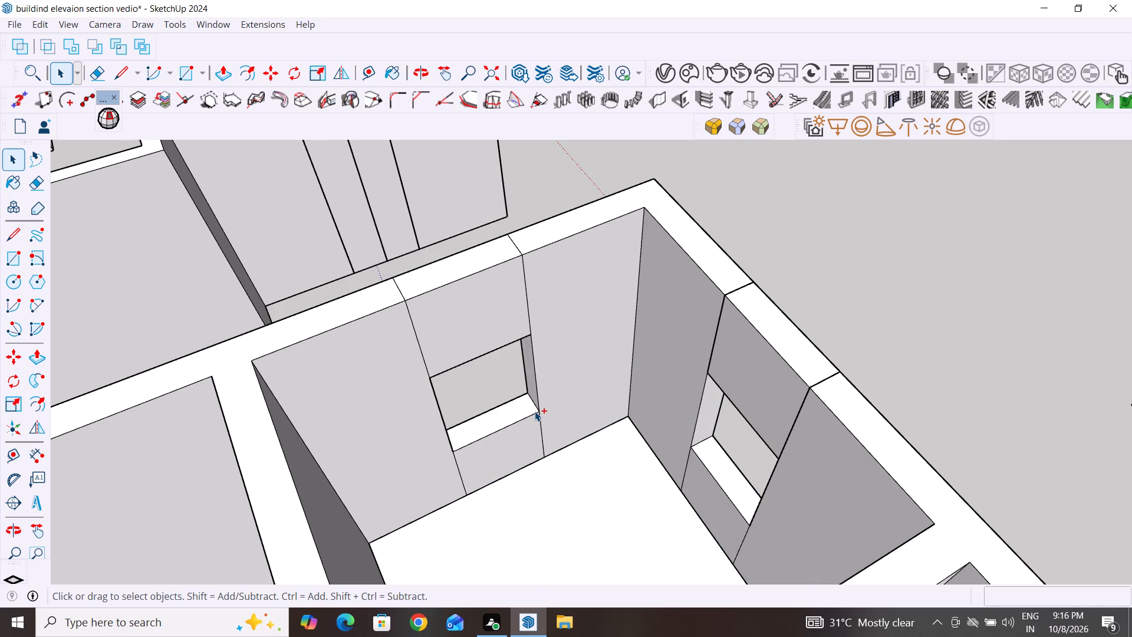
# Delete the picture hanging on the tiled wall above the toilet in the separate furnished bathroom.
pyautogui.keyDown('ctrl'); pyautogui.scroll(-6, 434, 487); pyautogui.keyUp('ctrl')
pyautogui.keyDown('ctrl'); pyautogui.scroll(-3, 488, 465); pyautogui.keyUp('ctrl')
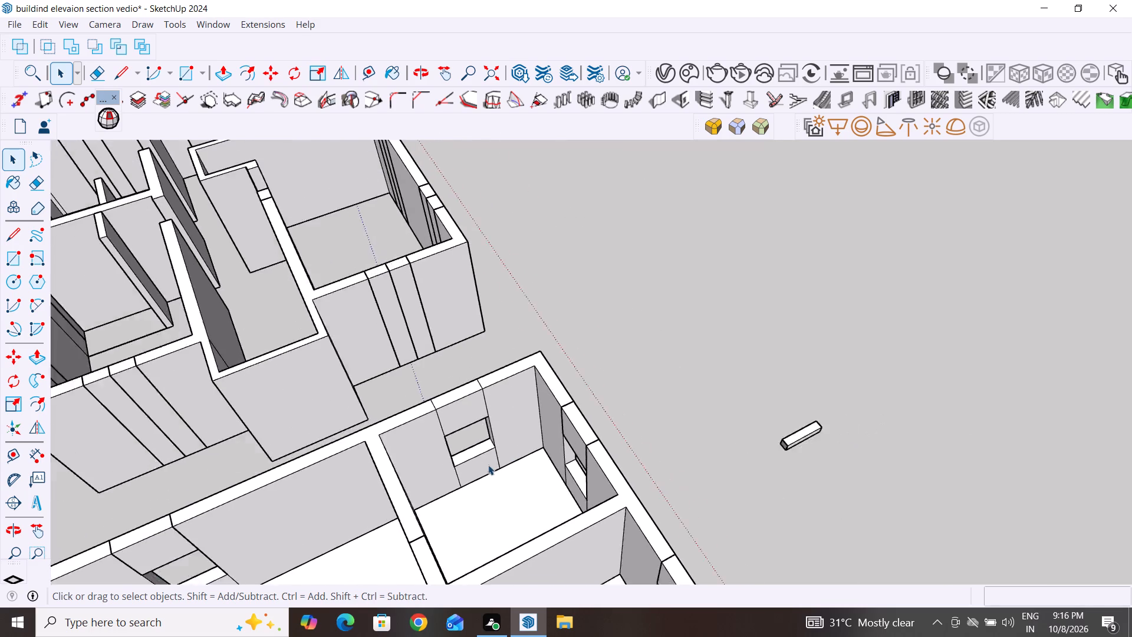
pyautogui.keyDown('ctrl'); pyautogui.scroll(-19, 488, 465); pyautogui.keyUp('ctrl')
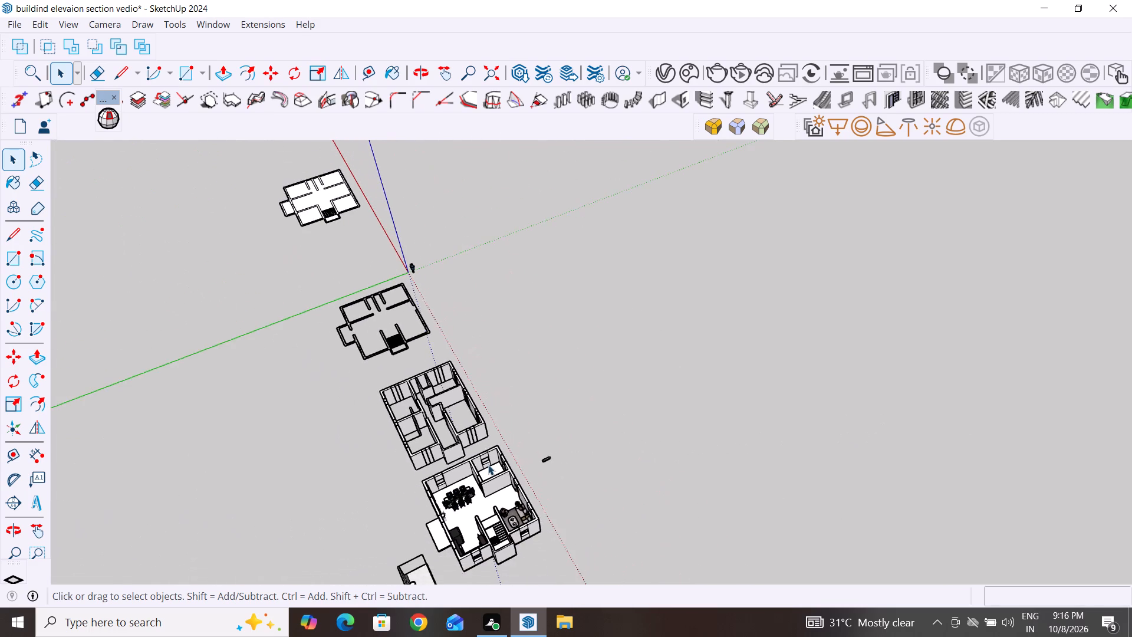
pyautogui.keyDown('ctrl'); pyautogui.scroll(-3, 488, 465); pyautogui.keyUp('ctrl')
pyautogui.keyDown('ctrl'); pyautogui.moveTo(643, 532); pyautogui.dragTo(472, 556, button='middle'); pyautogui.keyUp('ctrl')
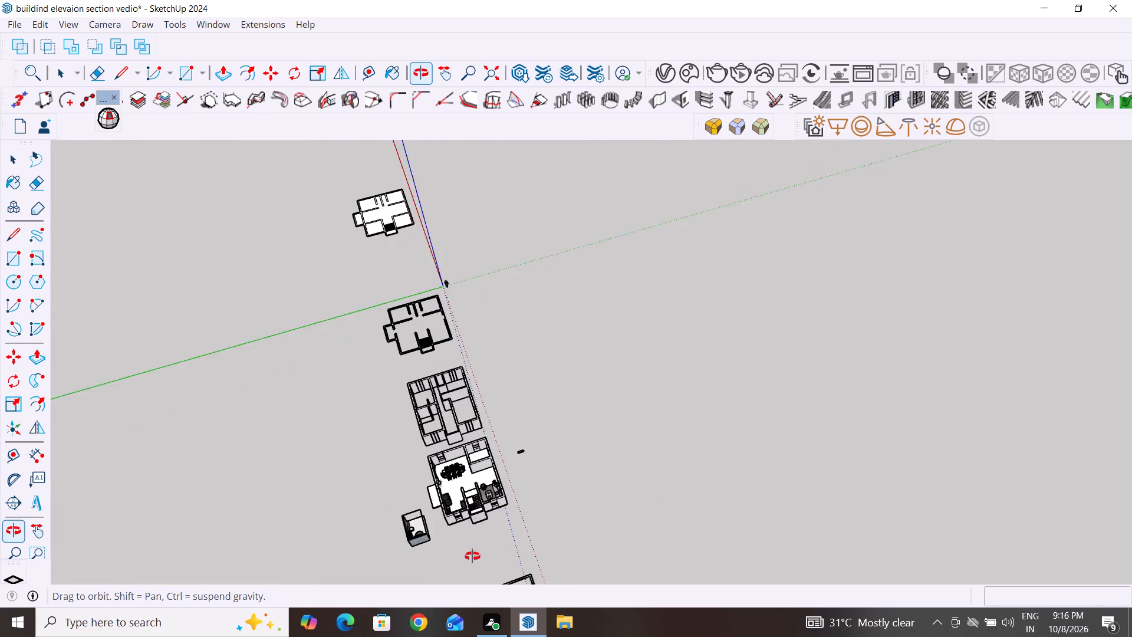
pyautogui.keyDown('ctrl'); pyautogui.moveTo(472, 556); pyautogui.dragTo(90, 457, button='middle'); pyautogui.keyUp('ctrl')
pyautogui.keyDown('ctrl'); pyautogui.scroll(5, 433, 277); pyautogui.keyUp('ctrl')
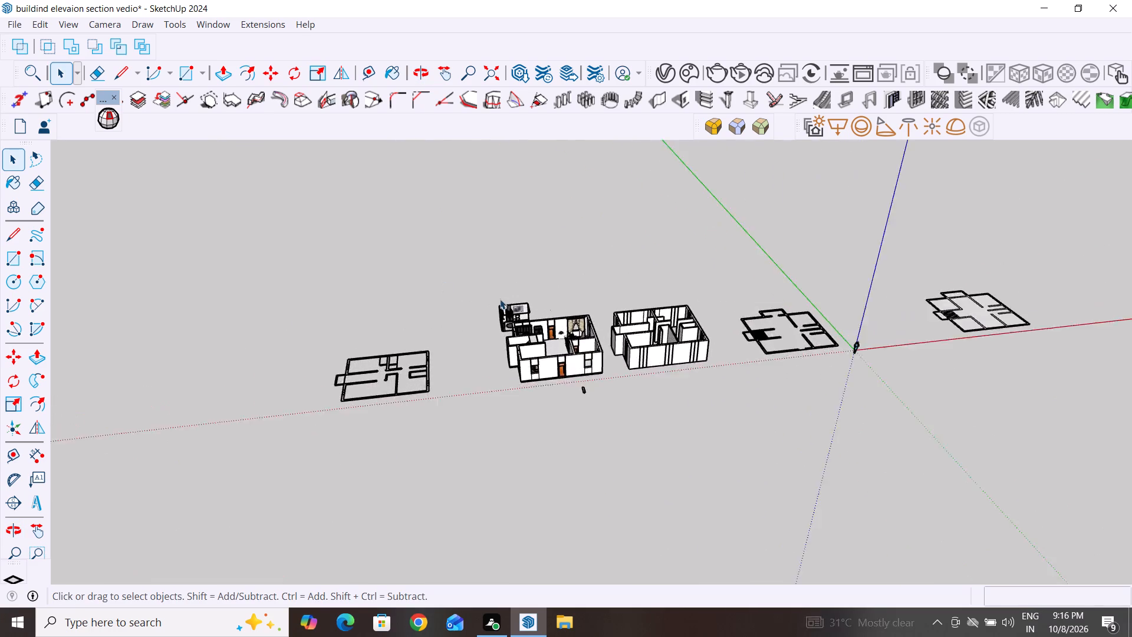
pyautogui.keyDown('ctrl'); pyautogui.scroll(20, 559, 311); pyautogui.keyUp('ctrl')
pyautogui.keyDown('ctrl'); pyautogui.scroll(1, 559, 311); pyautogui.keyUp('ctrl')
pyautogui.keyDown('ctrl'); pyautogui.moveTo(562, 313); pyautogui.dragTo(451, 335, button='middle'); pyautogui.keyUp('ctrl')
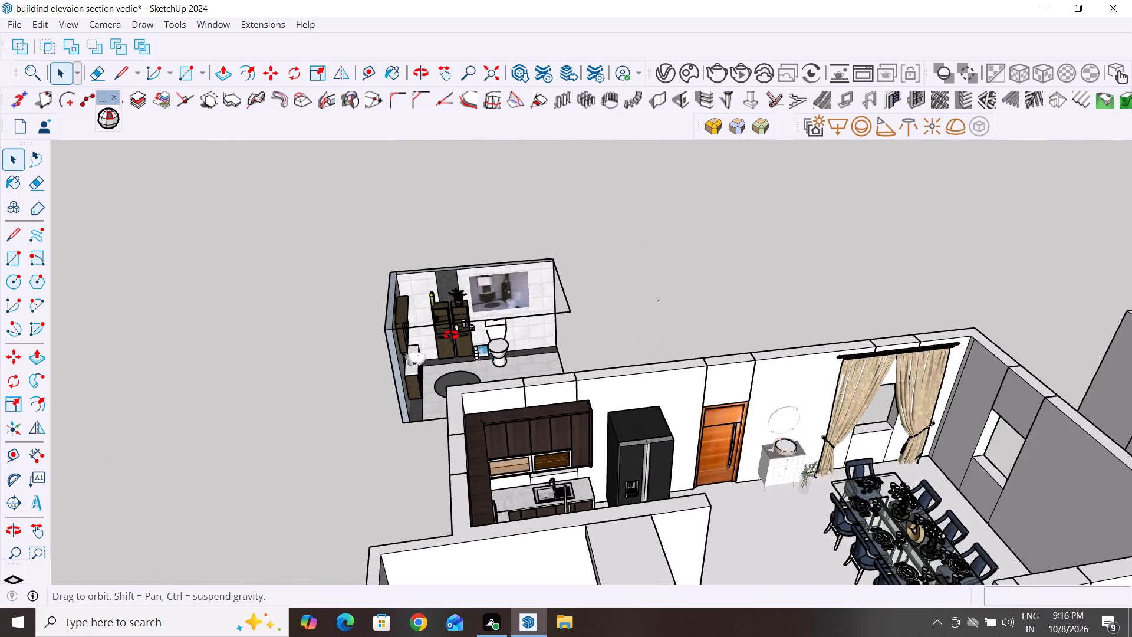
pyautogui.keyDown('ctrl'); pyautogui.moveTo(451, 335); pyautogui.dragTo(304, 310, button='middle'); pyautogui.keyUp('ctrl')
pyautogui.keyDown('ctrl'); pyautogui.scroll(6, 545, 277); pyautogui.keyUp('ctrl')
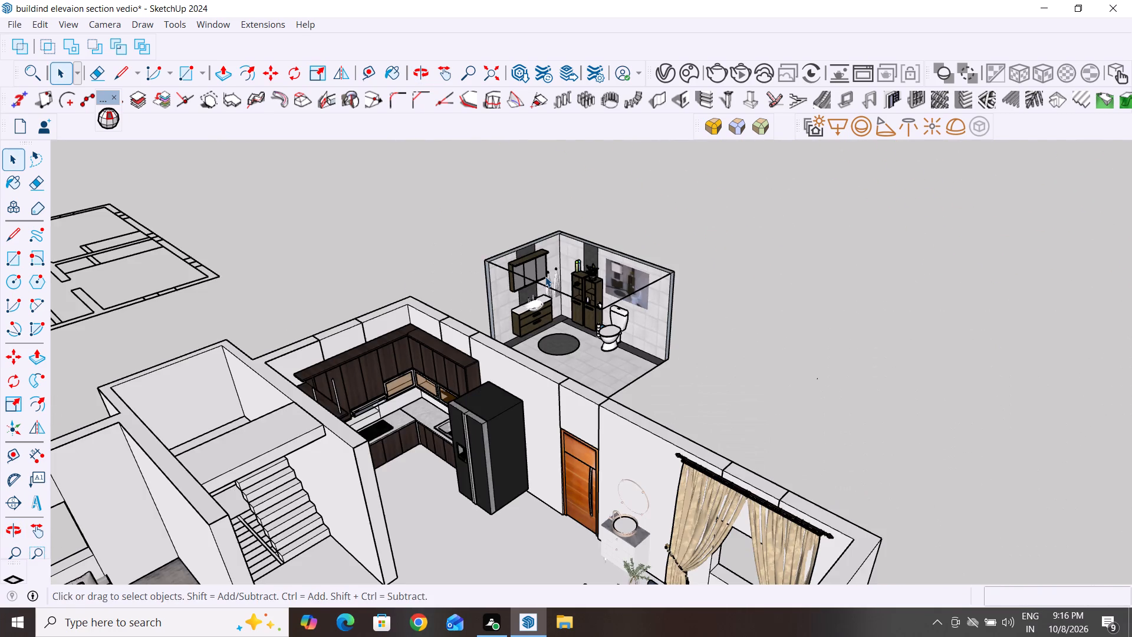
pyautogui.keyDown('ctrl'); pyautogui.scroll(5, 564, 261); pyautogui.keyUp('ctrl')
pyautogui.keyDown('ctrl'); pyautogui.click(415, 357); pyautogui.keyUp('ctrl')
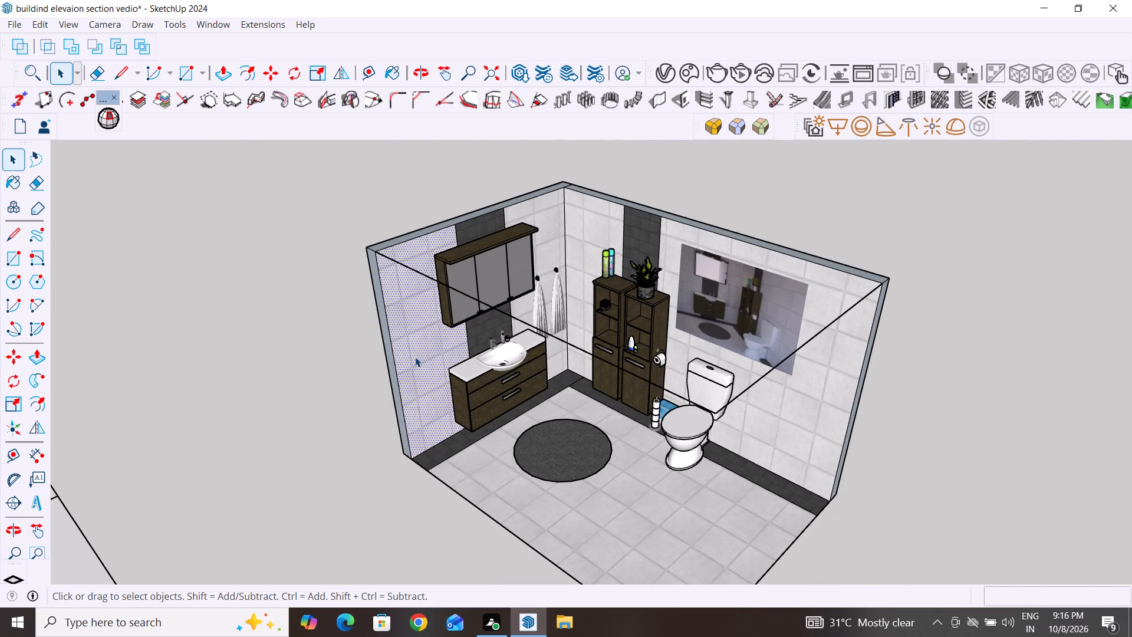
pyautogui.keyDown('ctrl'); pyautogui.rightClick(415, 357); pyautogui.keyUp('ctrl')
pyautogui.keyDown('ctrl'); pyautogui.click(941, 242); pyautogui.keyUp('ctrl')
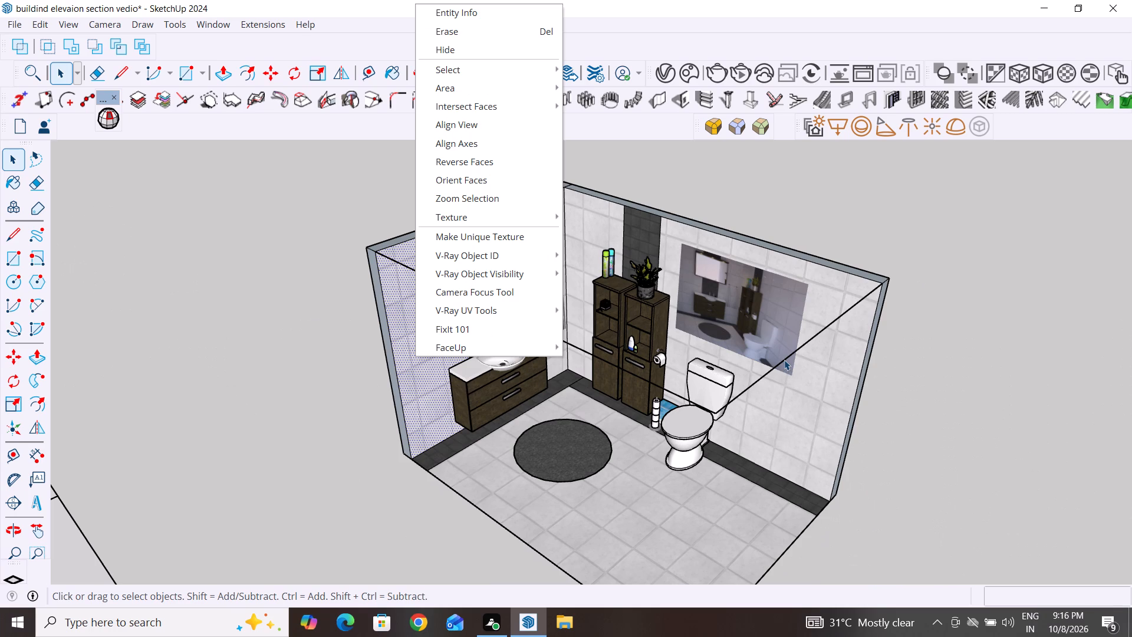
pyautogui.keyDown('ctrl'); pyautogui.click(866, 340); pyautogui.keyUp('ctrl')
pyautogui.keyDown('ctrl'); pyautogui.doubleClick(850, 345); pyautogui.keyUp('ctrl')
pyautogui.keyDown('ctrl'); pyautogui.tripleClick(850, 345); pyautogui.keyUp('ctrl')
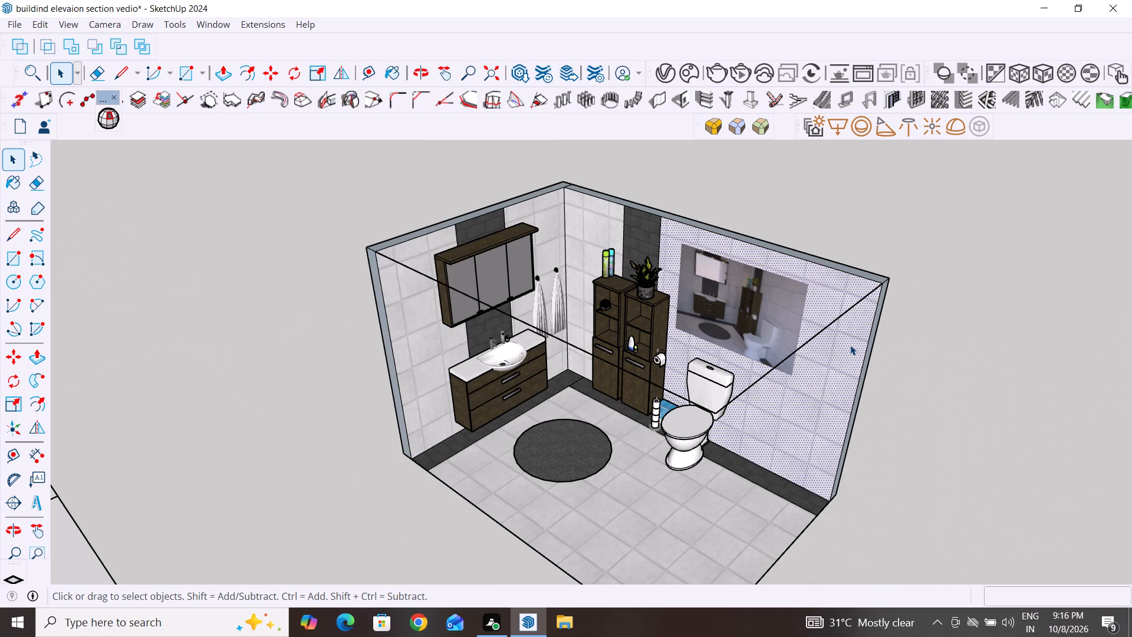
pyautogui.keyDown('ctrl'); pyautogui.click(737, 303); pyautogui.keyUp('ctrl')
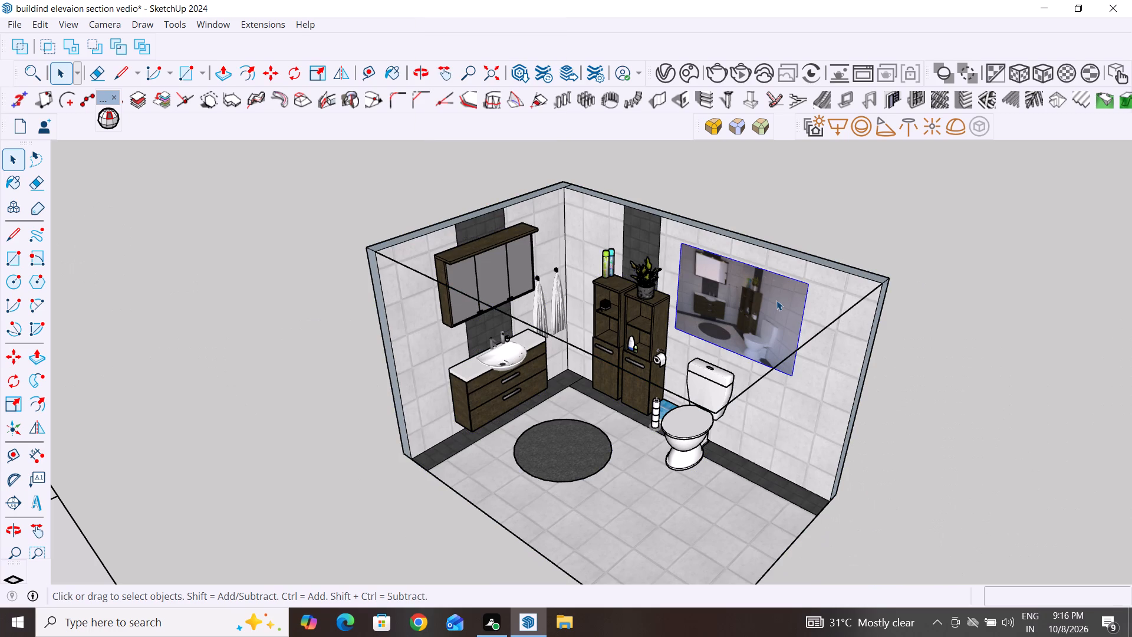
pyautogui.press('Delete')
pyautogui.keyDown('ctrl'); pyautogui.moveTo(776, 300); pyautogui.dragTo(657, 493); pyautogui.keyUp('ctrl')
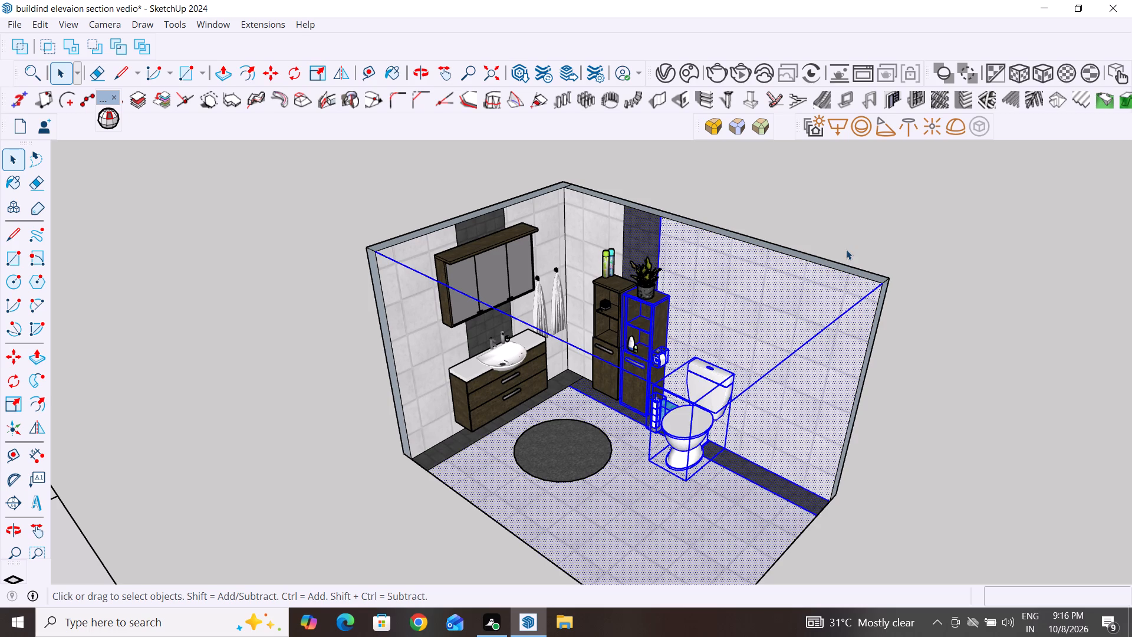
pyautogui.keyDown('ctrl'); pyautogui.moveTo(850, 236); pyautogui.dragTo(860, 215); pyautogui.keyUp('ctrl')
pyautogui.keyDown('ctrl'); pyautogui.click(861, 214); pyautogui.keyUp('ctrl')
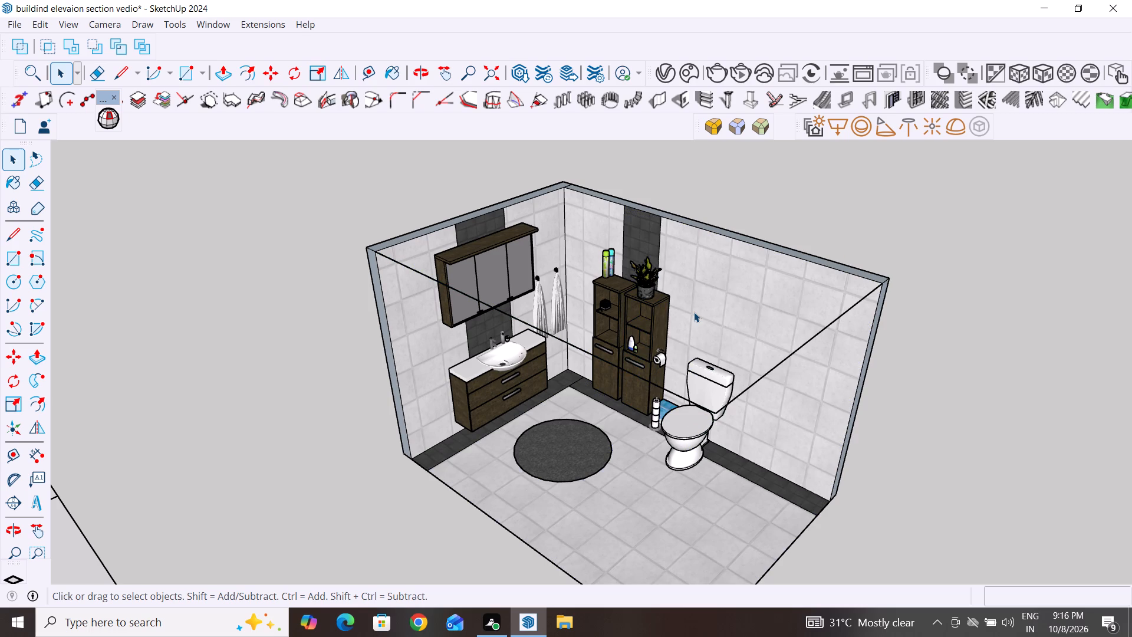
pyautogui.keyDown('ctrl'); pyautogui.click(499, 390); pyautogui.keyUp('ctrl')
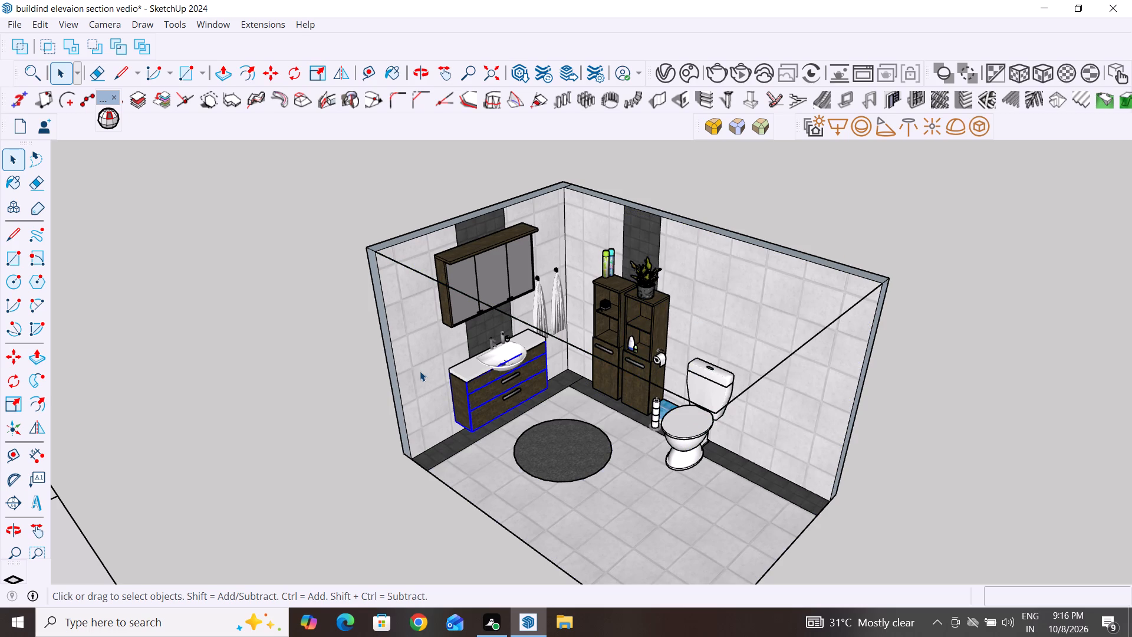
# Hide the tiled wall faces on both sides of the mirror cabinet, including the plain face behind the outer one.
pyautogui.keyDown('ctrl'); pyautogui.click(420, 371); pyautogui.keyUp('ctrl')
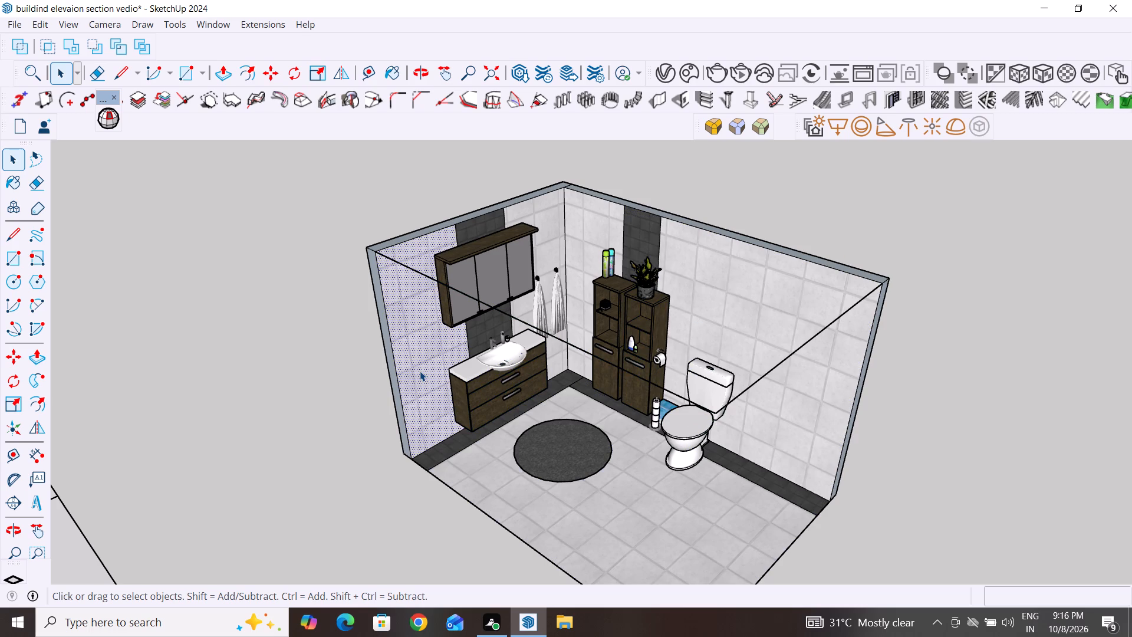
pyautogui.keyDown('ctrl'); pyautogui.rightClick(420, 371); pyautogui.keyUp('ctrl')
pyautogui.keyDown('ctrl'); pyautogui.click(482, 65); pyautogui.keyUp('ctrl')
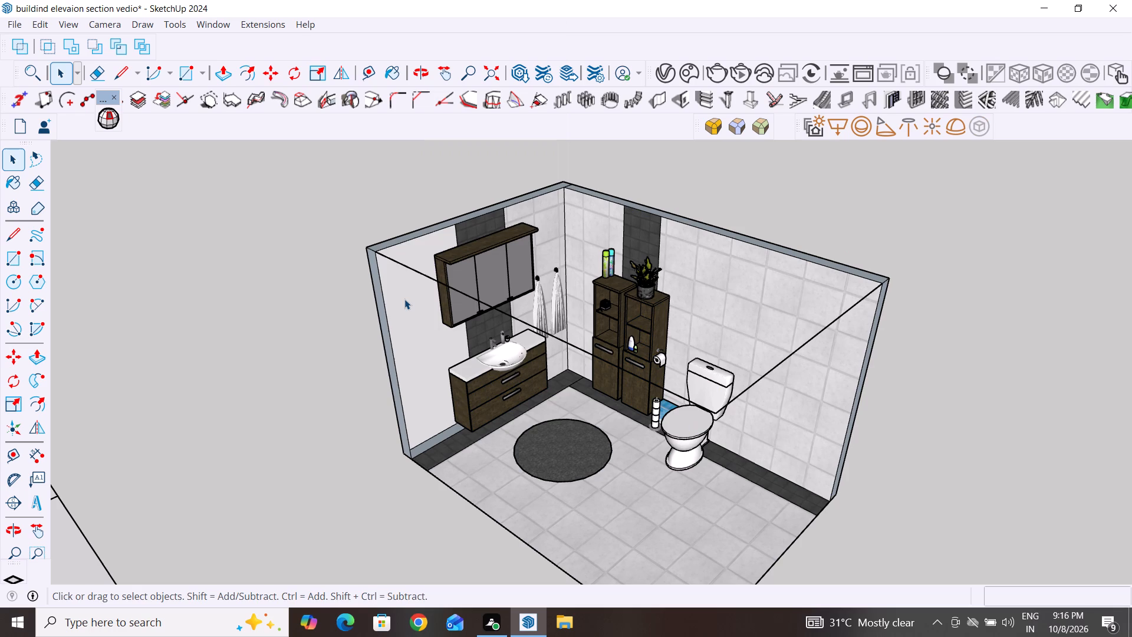
pyautogui.keyDown('ctrl'); pyautogui.click(405, 295); pyautogui.keyUp('ctrl')
pyautogui.keyDown('ctrl'); pyautogui.rightClick(405, 295); pyautogui.keyUp('ctrl')
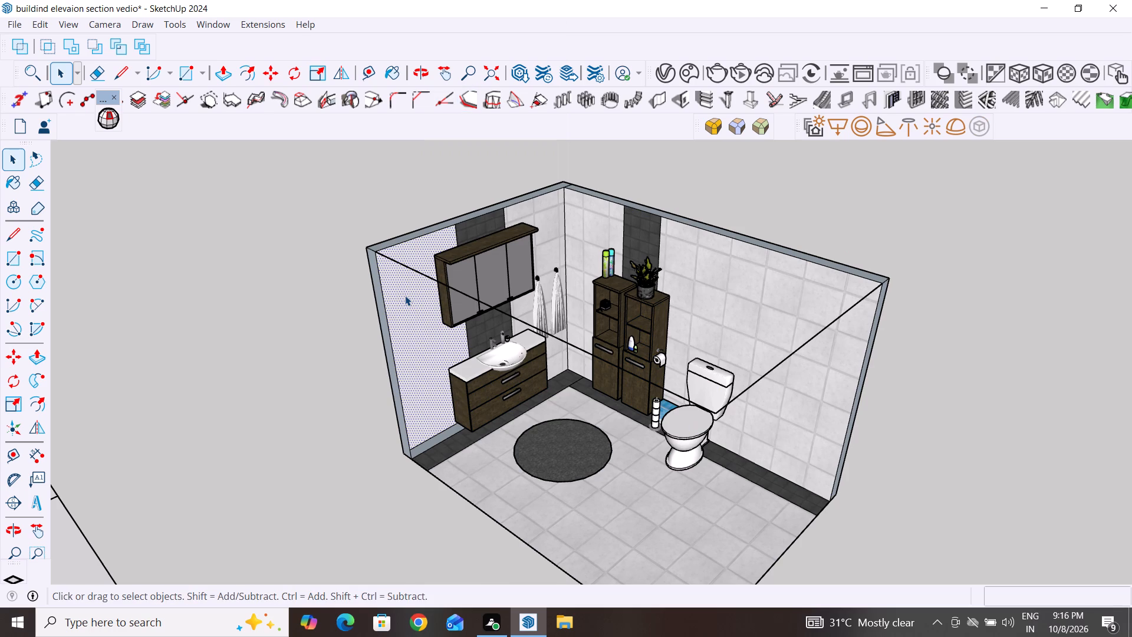
pyautogui.keyDown('ctrl'); pyautogui.click(458, 340); pyautogui.keyUp('ctrl')
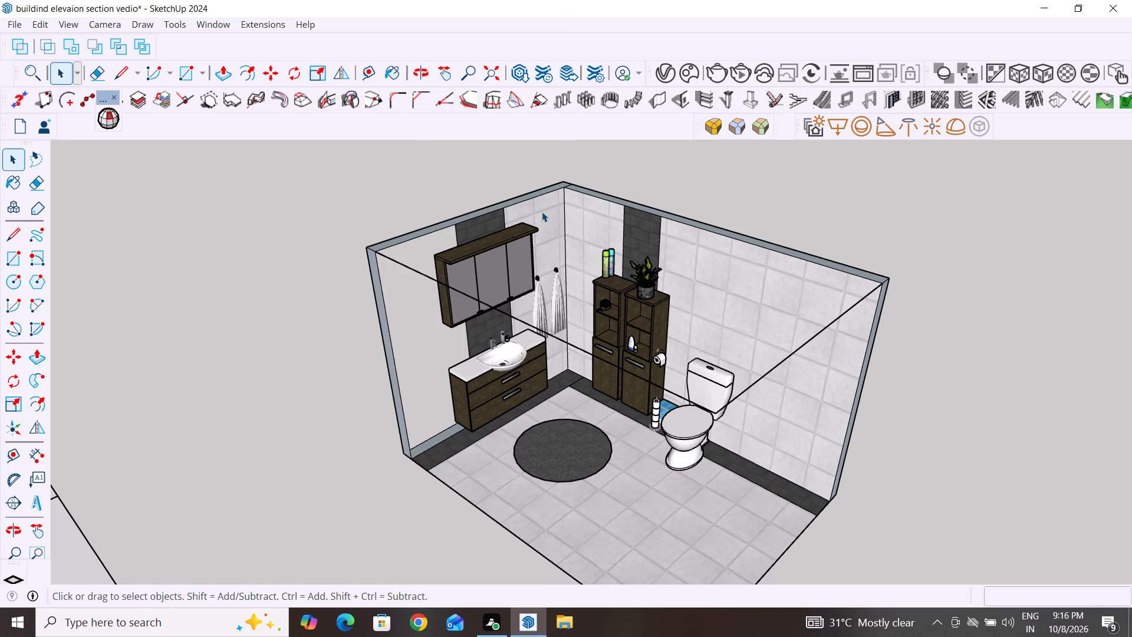
pyautogui.keyDown('ctrl'); pyautogui.click(542, 212); pyautogui.keyUp('ctrl')
pyautogui.keyDown('ctrl'); pyautogui.rightClick(542, 212); pyautogui.keyUp('ctrl')
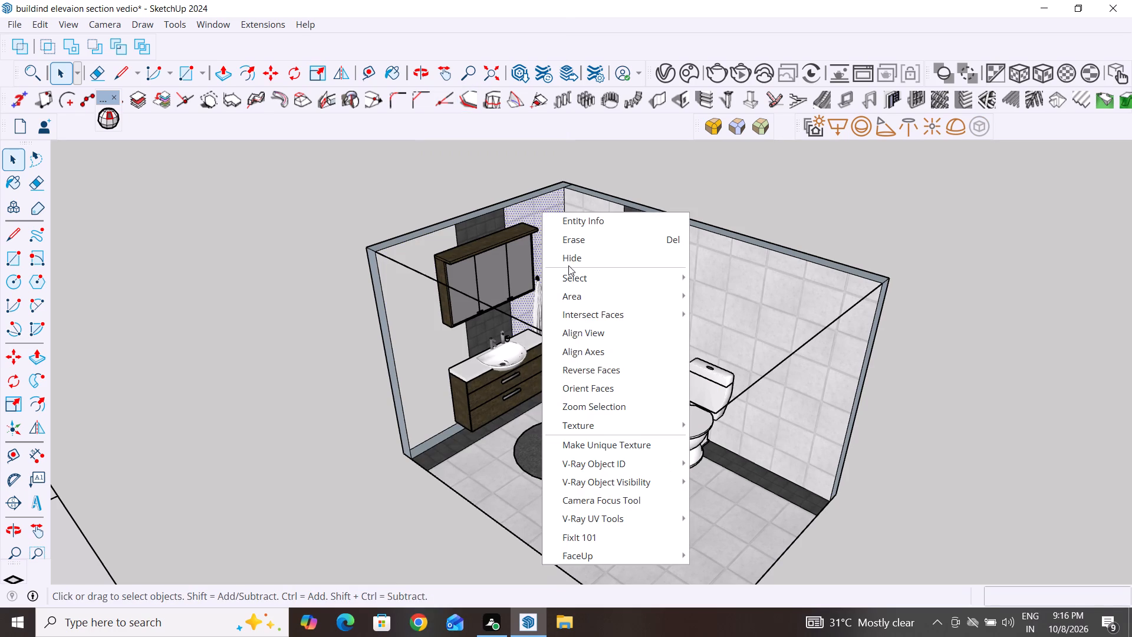
pyautogui.keyDown('ctrl'); pyautogui.click(577, 261); pyautogui.keyUp('ctrl')
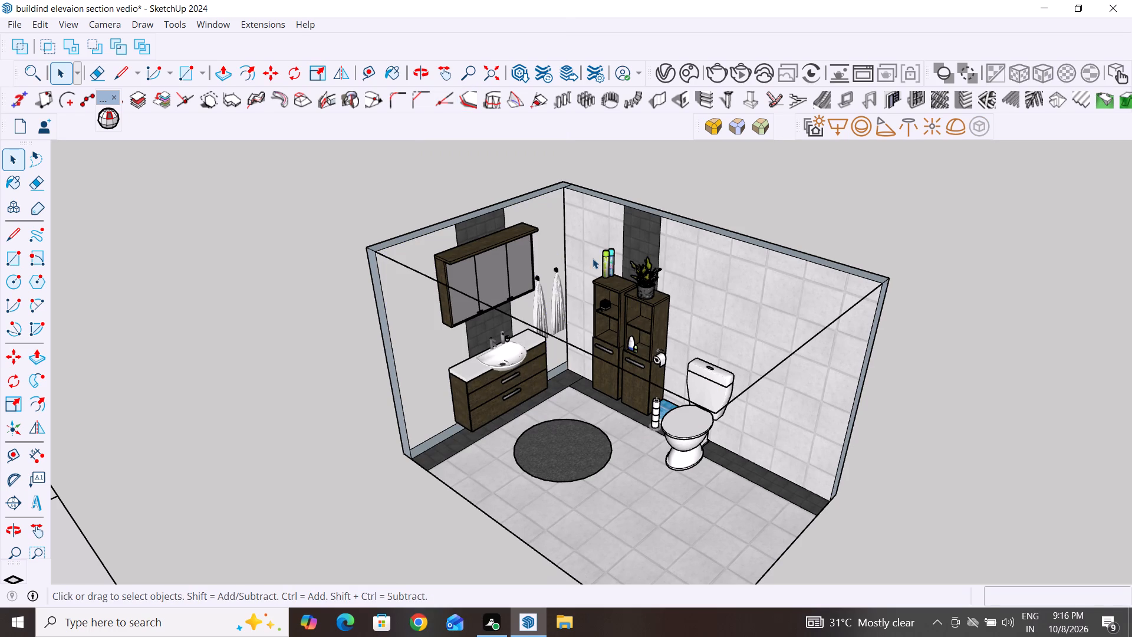
# Hide the remaining outer shell of the vanity wall, including its top strip and end faces.
pyautogui.keyDown('ctrl'); pyautogui.click(390, 292); pyautogui.keyUp('ctrl')
pyautogui.keyDown('ctrl'); pyautogui.moveTo(401, 228); pyautogui.dragTo(353, 305); pyautogui.keyUp('ctrl')
pyautogui.keyDown('ctrl'); pyautogui.rightClick(374, 260); pyautogui.keyUp('ctrl')
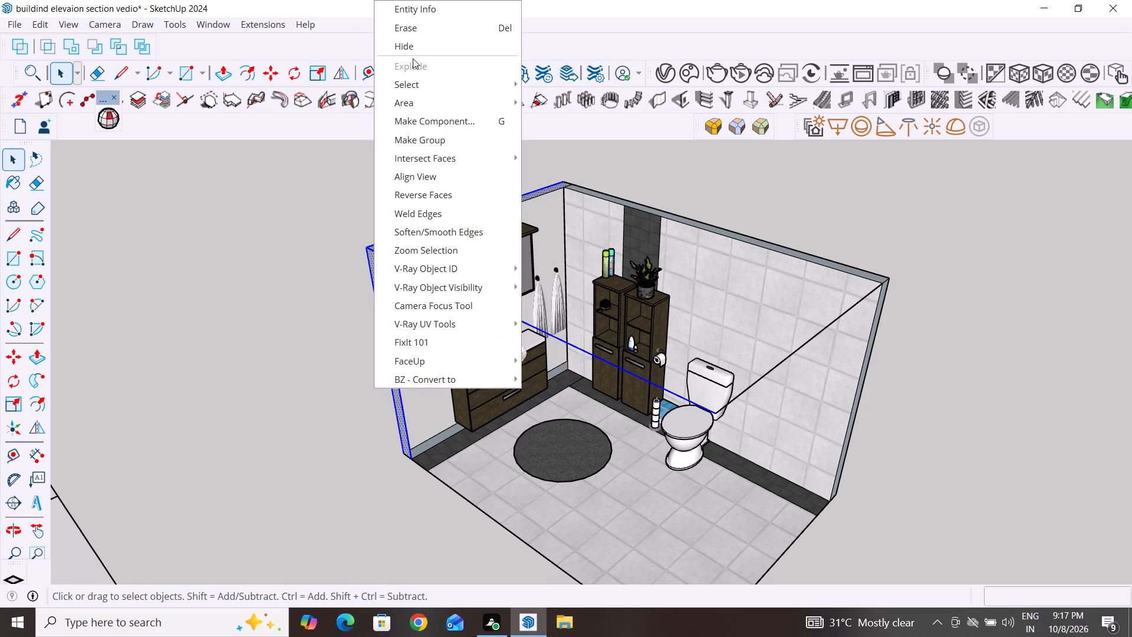
pyautogui.keyDown('ctrl'); pyautogui.click(416, 46); pyautogui.keyUp('ctrl')
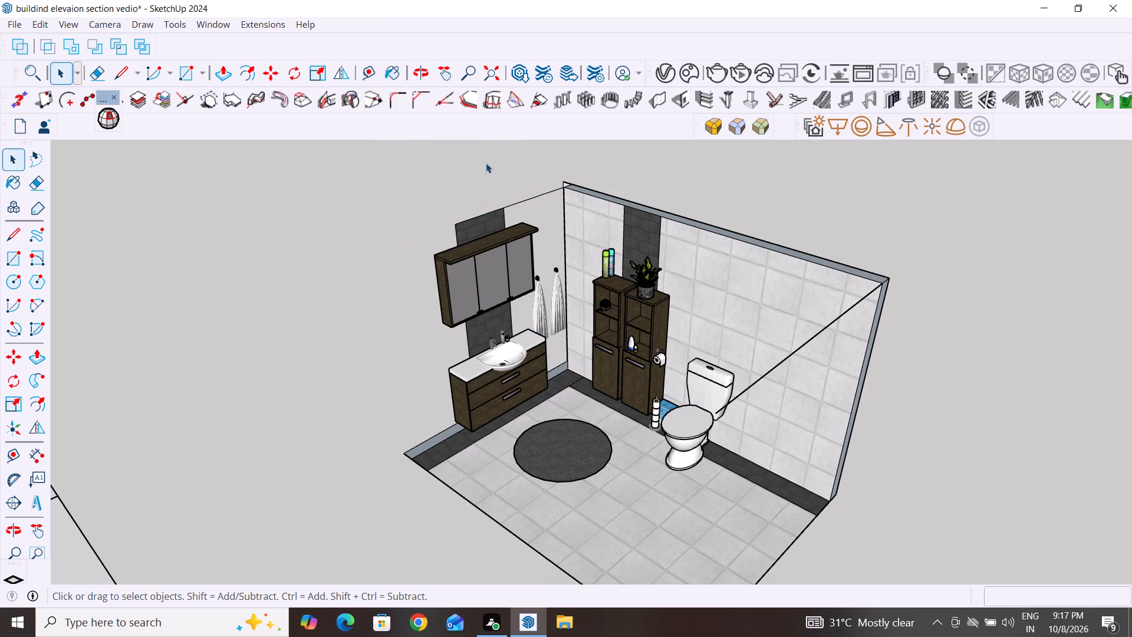
# Hide the toilet wall's light tiled faces, top strip, corner edges and end face, leaving the dark tile strip behind the shelves.
pyautogui.keyDown('ctrl'); pyautogui.moveTo(590, 172); pyautogui.dragTo(547, 221); pyautogui.keyUp('ctrl')
pyautogui.keyDown('ctrl'); pyautogui.rightClick(591, 211); pyautogui.keyUp('ctrl')
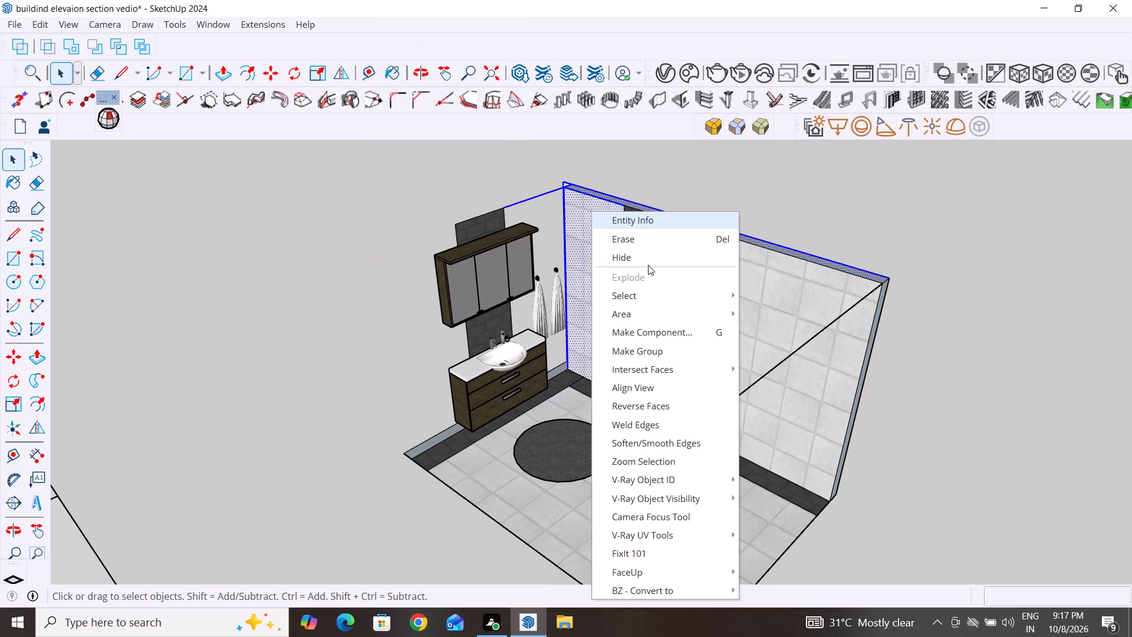
pyautogui.keyDown('ctrl'); pyautogui.click(648, 258); pyautogui.keyUp('ctrl')
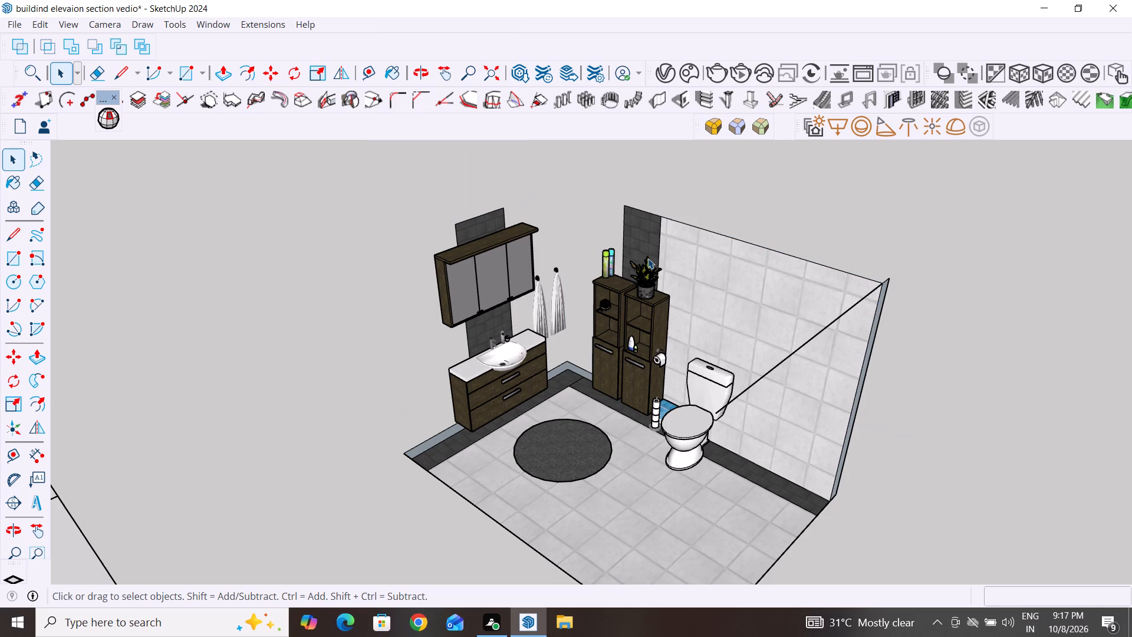
pyautogui.keyDown('ctrl'); pyautogui.moveTo(903, 250); pyautogui.dragTo(828, 465); pyautogui.keyUp('ctrl')
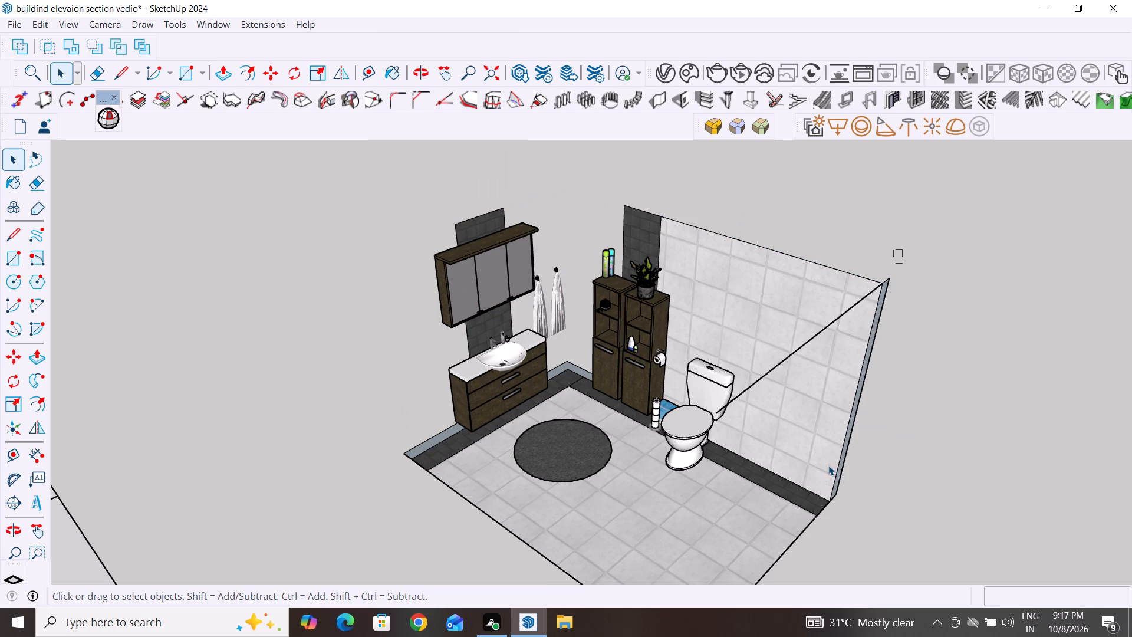
pyautogui.keyDown('ctrl'); pyautogui.moveTo(828, 465); pyautogui.dragTo(827, 468); pyautogui.keyUp('ctrl')
pyautogui.keyDown('ctrl'); pyautogui.rightClick(842, 368); pyautogui.keyUp('ctrl')
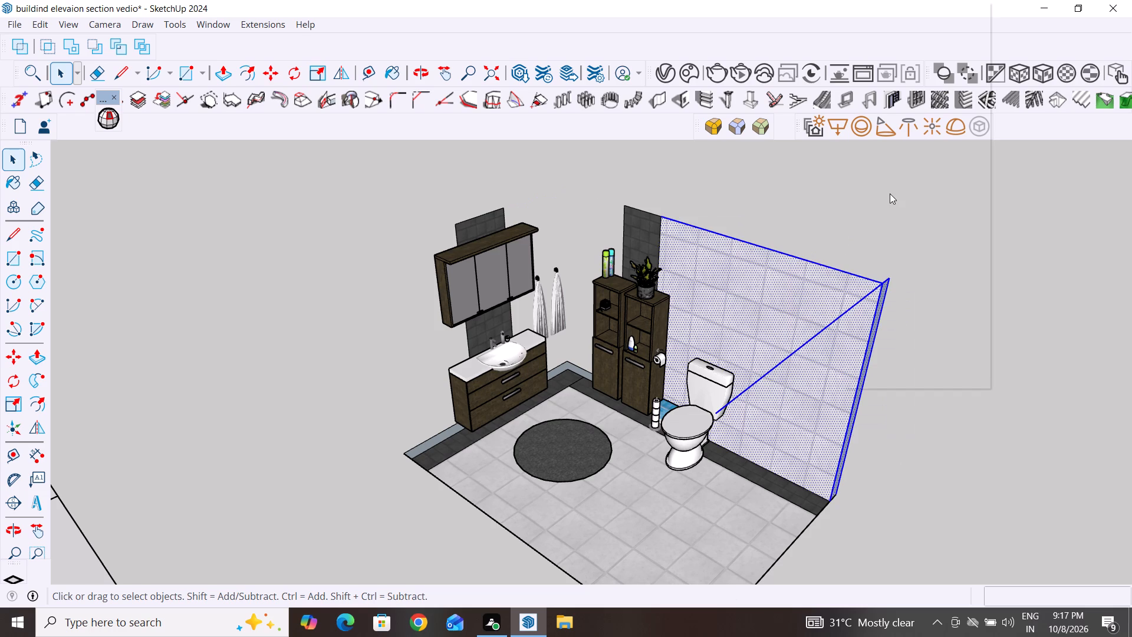
pyautogui.keyDown('ctrl'); pyautogui.click(895, 51); pyautogui.keyUp('ctrl')
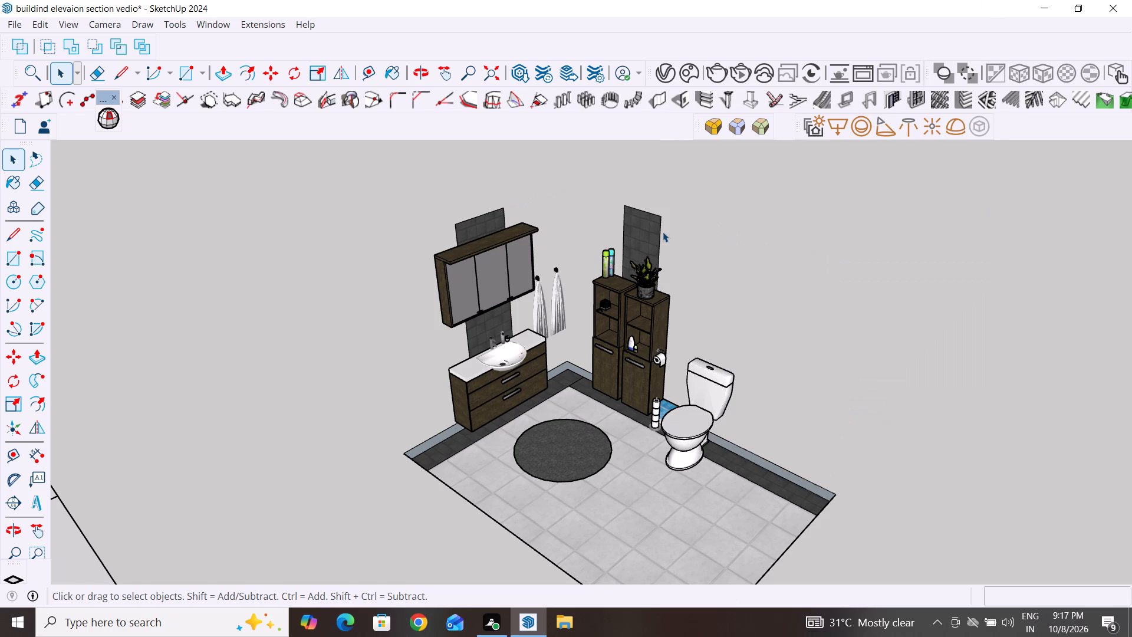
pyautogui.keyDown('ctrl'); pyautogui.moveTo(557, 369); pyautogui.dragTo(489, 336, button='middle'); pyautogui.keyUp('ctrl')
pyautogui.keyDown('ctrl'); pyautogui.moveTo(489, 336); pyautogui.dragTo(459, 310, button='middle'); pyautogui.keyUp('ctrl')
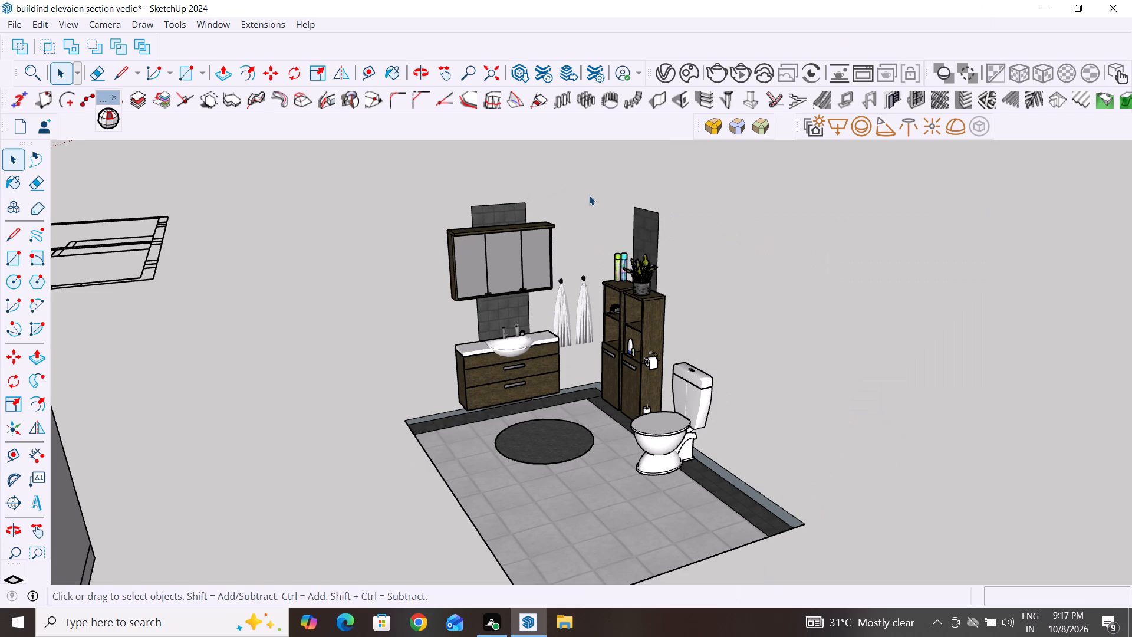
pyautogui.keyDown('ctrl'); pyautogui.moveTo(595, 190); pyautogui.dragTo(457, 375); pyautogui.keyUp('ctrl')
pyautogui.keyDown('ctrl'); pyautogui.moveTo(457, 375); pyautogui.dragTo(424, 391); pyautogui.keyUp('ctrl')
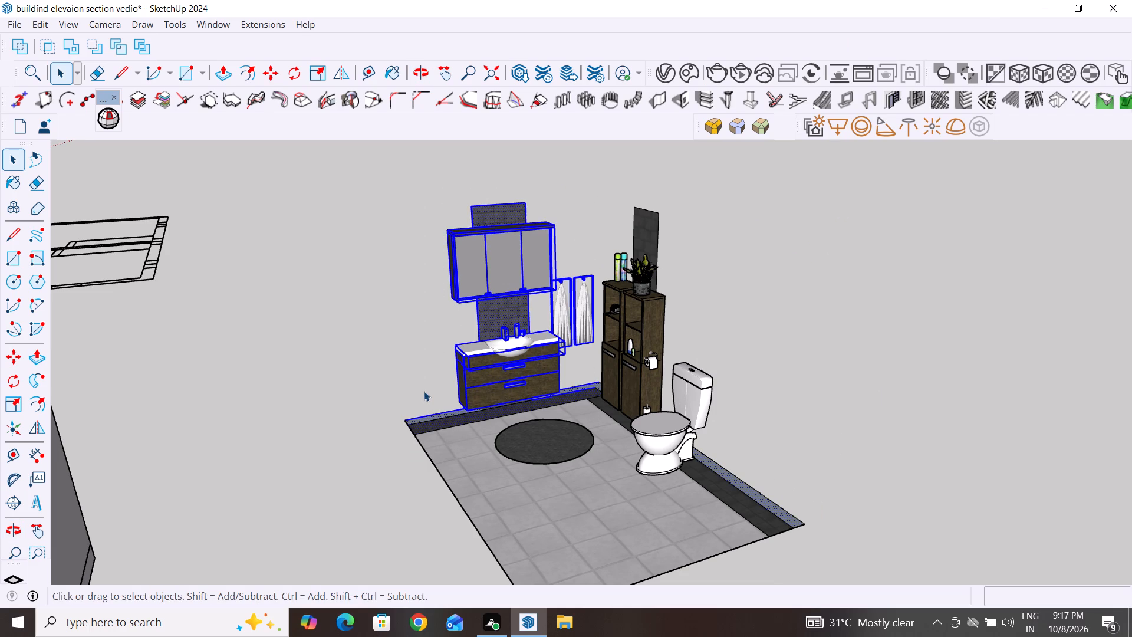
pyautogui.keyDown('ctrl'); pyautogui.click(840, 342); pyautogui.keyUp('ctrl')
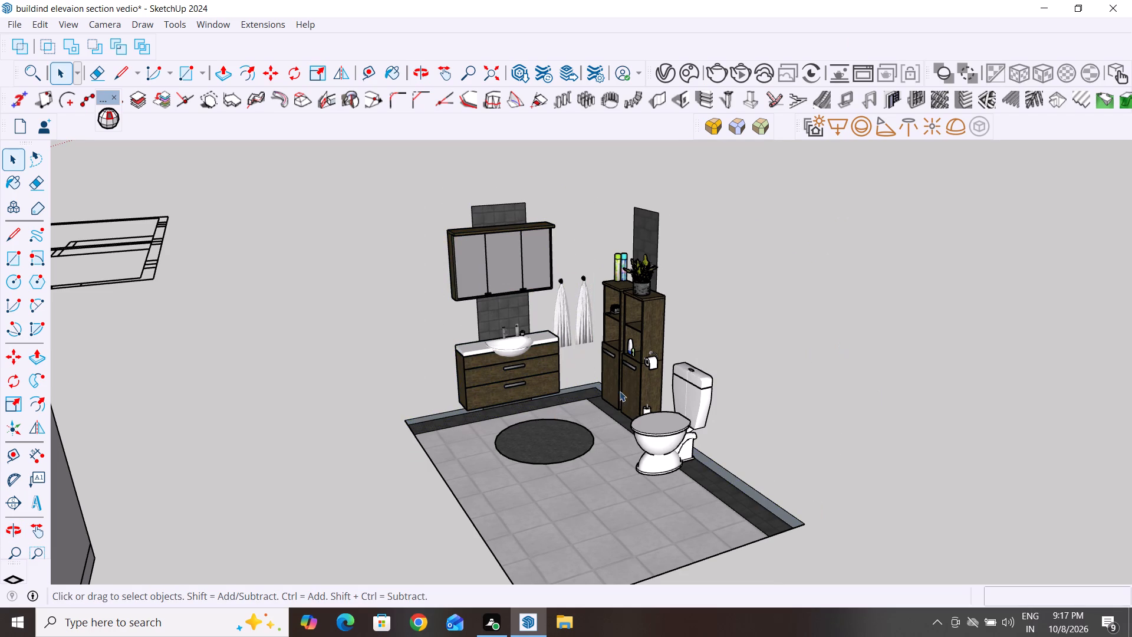
# Hide the furnished bathroom's tiled floor face and the dark and grey border strips along its two wall sides.
pyautogui.keyDown('ctrl'); pyautogui.click(580, 390); pyautogui.keyUp('ctrl')
pyautogui.keyDown('ctrl'); pyautogui.click(590, 421); pyautogui.keyUp('ctrl')
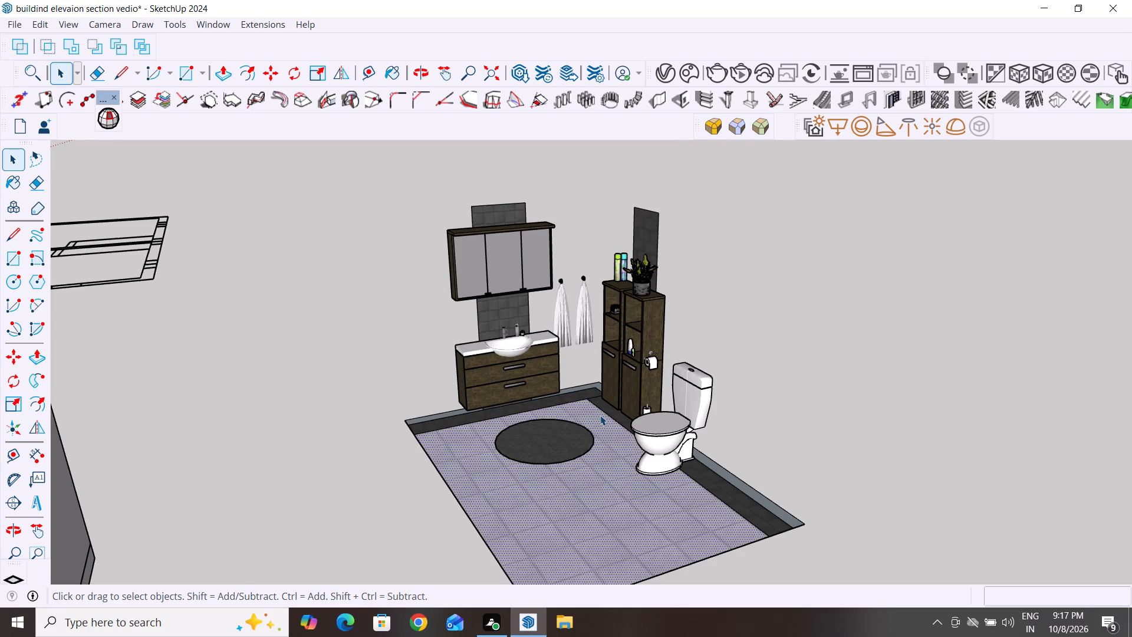
pyautogui.keyDown('ctrl'); pyautogui.click(599, 415); pyautogui.keyUp('ctrl')
pyautogui.keyDown('ctrl'); pyautogui.rightClick(597, 417); pyautogui.keyUp('ctrl')
pyautogui.keyDown('ctrl'); pyautogui.click(649, 113); pyautogui.keyUp('ctrl')
pyautogui.keyDown('ctrl'); pyautogui.moveTo(590, 379); pyautogui.dragTo(581, 404); pyautogui.keyUp('ctrl')
pyautogui.keyDown('ctrl'); pyautogui.rightClick(584, 396); pyautogui.keyUp('ctrl')
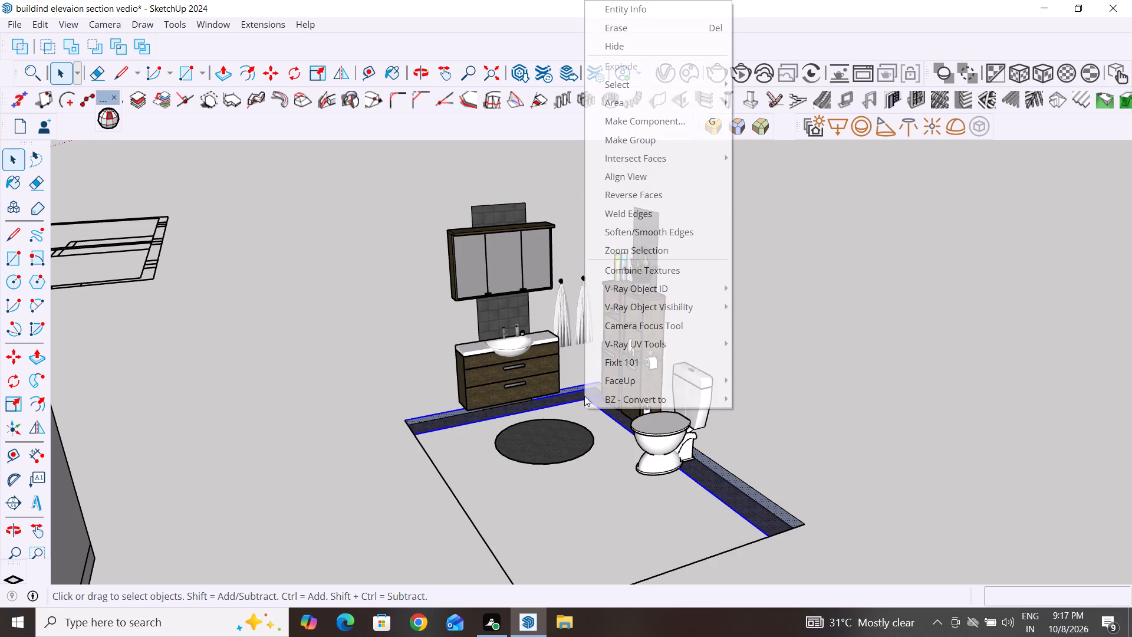
pyautogui.keyDown('ctrl'); pyautogui.click(649, 51); pyautogui.keyUp('ctrl')
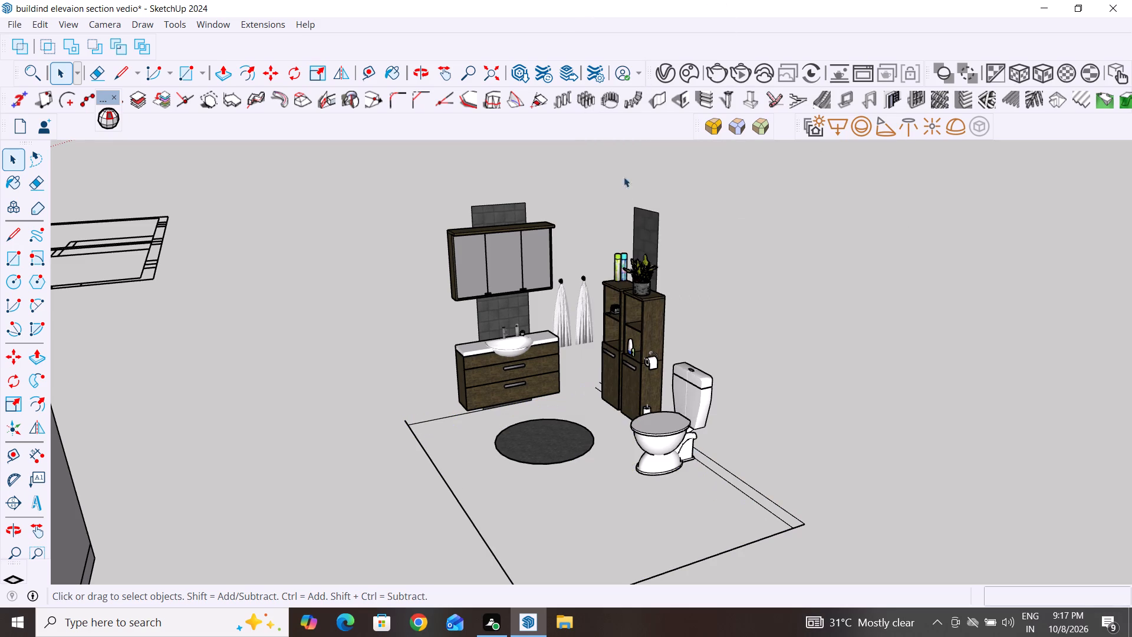
# Hide the floor's remaining outline edges, including the long side edge and the corner lines beyond the toilet.
pyautogui.keyDown('ctrl'); pyautogui.click(585, 406); pyautogui.keyUp('ctrl')
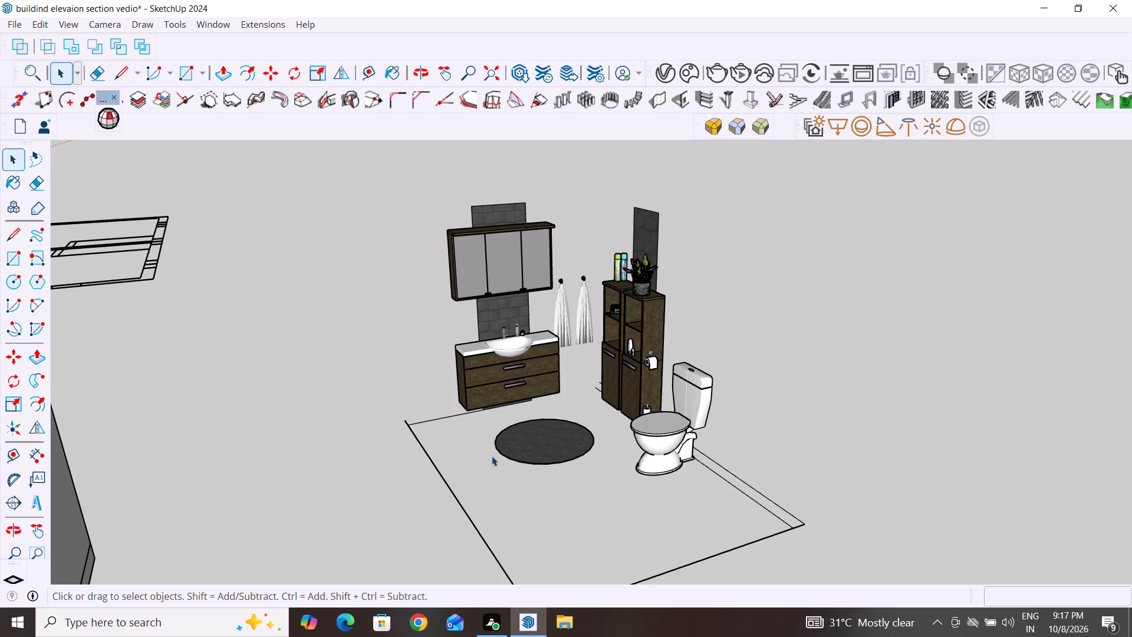
pyautogui.keyDown('ctrl'); pyautogui.moveTo(436, 403); pyautogui.dragTo(380, 485); pyautogui.keyUp('ctrl')
pyautogui.keyDown('ctrl'); pyautogui.rightClick(414, 436); pyautogui.keyUp('ctrl')
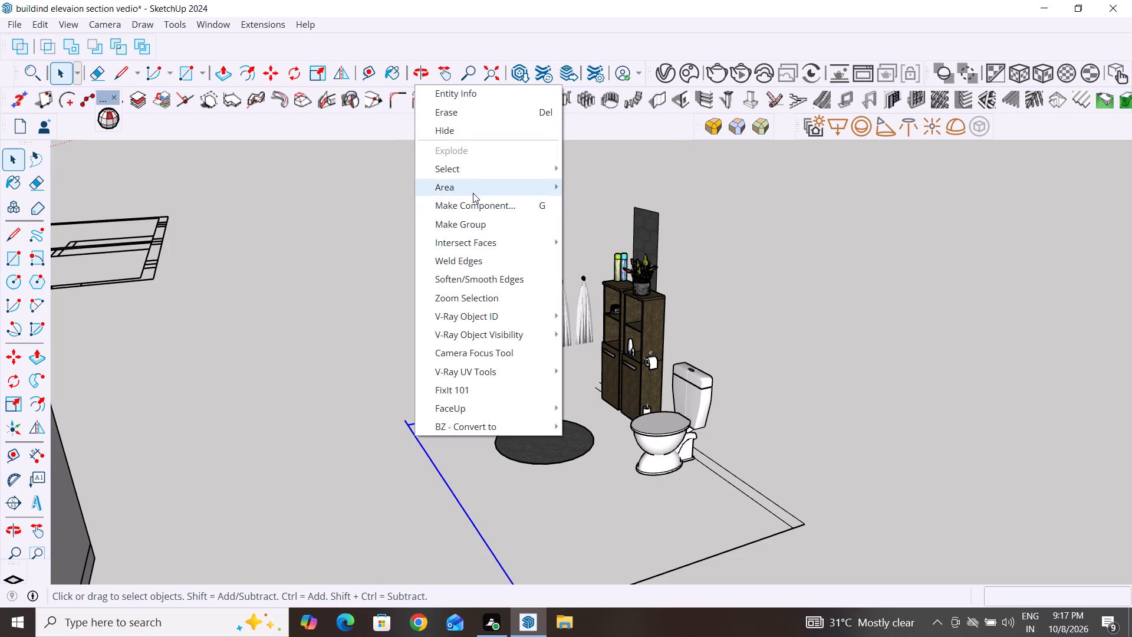
pyautogui.keyDown('ctrl'); pyautogui.click(479, 125); pyautogui.keyUp('ctrl')
pyautogui.keyDown('ctrl'); pyautogui.moveTo(852, 441); pyautogui.dragTo(764, 559); pyautogui.keyUp('ctrl')
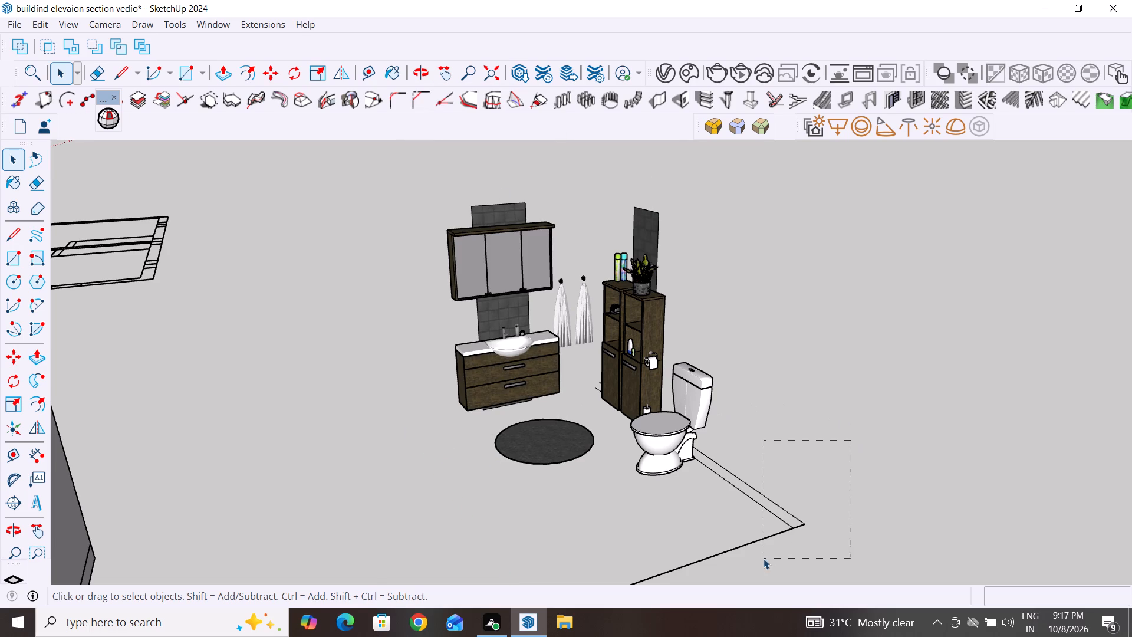
pyautogui.keyDown('ctrl'); pyautogui.rightClick(781, 517); pyautogui.keyUp('ctrl')
pyautogui.keyDown('ctrl'); pyautogui.click(820, 211); pyautogui.keyUp('ctrl')
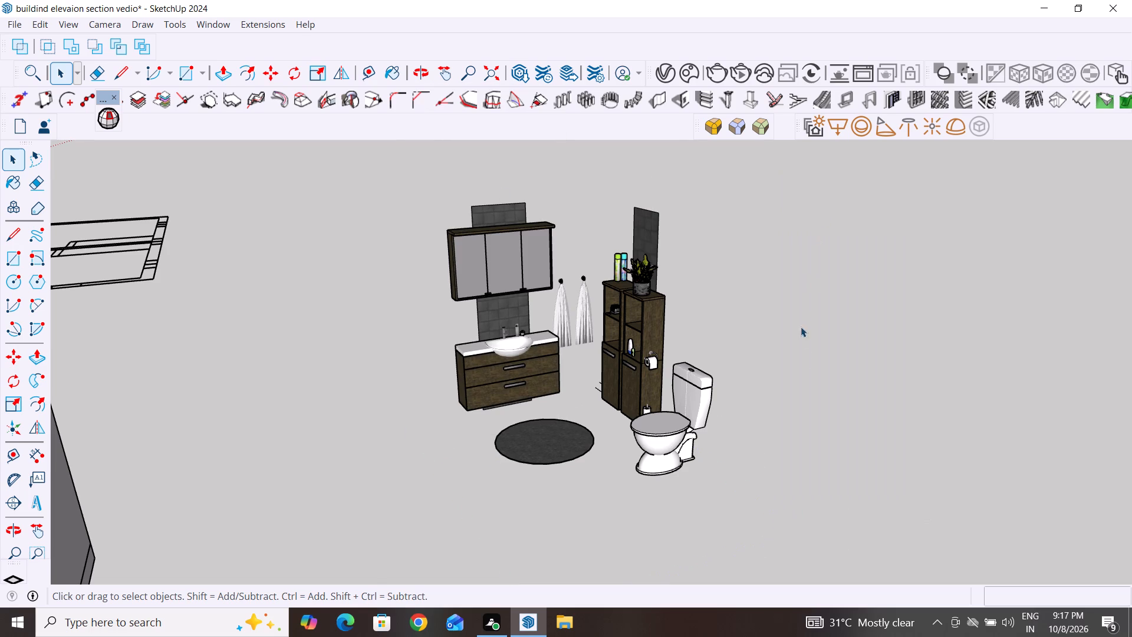
# Hide the short leftover floor edges between the vanity and the tall wooden shelf cabinets.
pyautogui.keyDown('ctrl'); pyautogui.moveTo(587, 393); pyautogui.dragTo(710, 418, button='middle'); pyautogui.keyUp('ctrl')
pyautogui.keyDown('ctrl'); pyautogui.scroll(7, 598, 402); pyautogui.keyUp('ctrl')
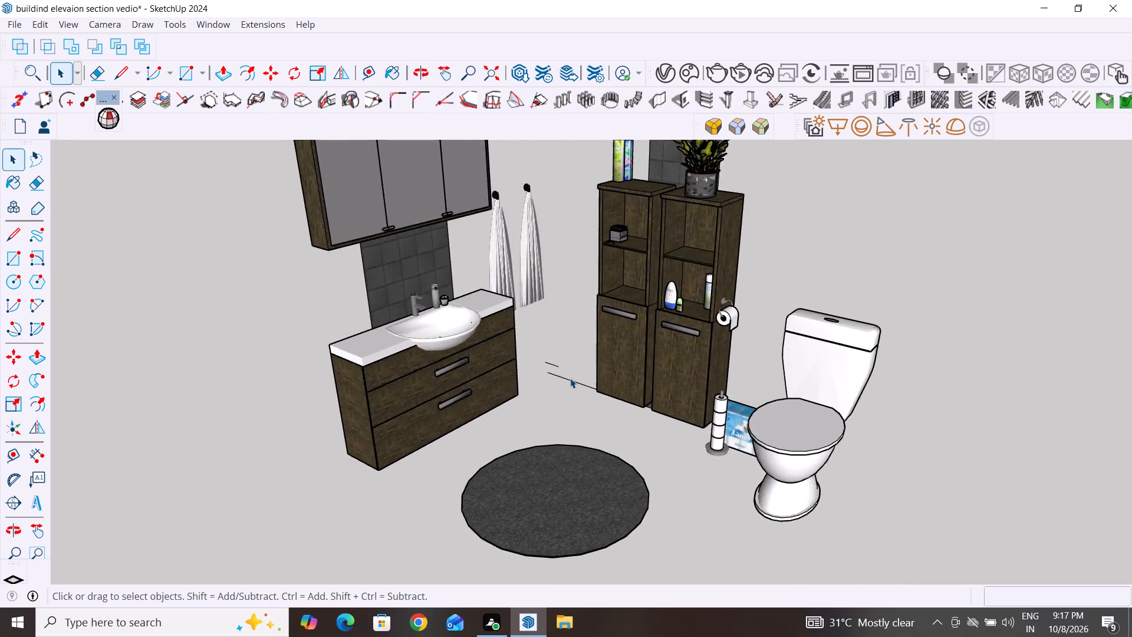
pyautogui.keyDown('ctrl'); pyautogui.scroll(2, 570, 378); pyautogui.keyUp('ctrl')
pyautogui.keyDown('ctrl'); pyautogui.moveTo(578, 347); pyautogui.dragTo(534, 423); pyautogui.keyUp('ctrl')
pyautogui.keyDown('ctrl'); pyautogui.rightClick(559, 377); pyautogui.keyUp('ctrl')
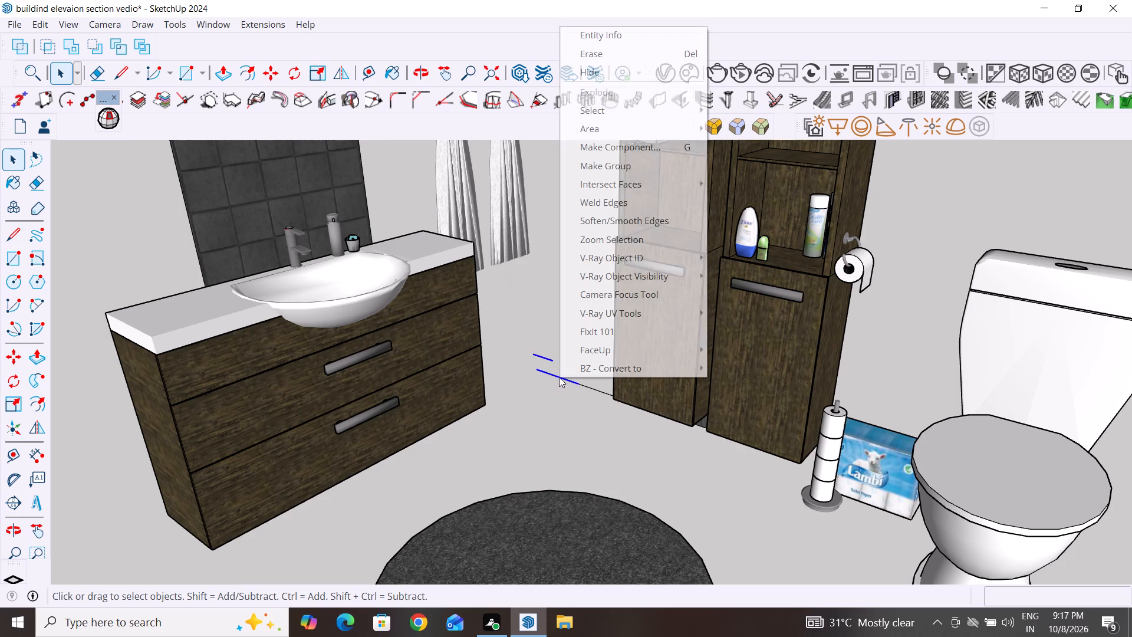
pyautogui.keyDown('ctrl'); pyautogui.click(620, 77); pyautogui.keyUp('ctrl')
pyautogui.keyDown('ctrl'); pyautogui.moveTo(590, 377); pyautogui.dragTo(574, 436); pyautogui.keyUp('ctrl')
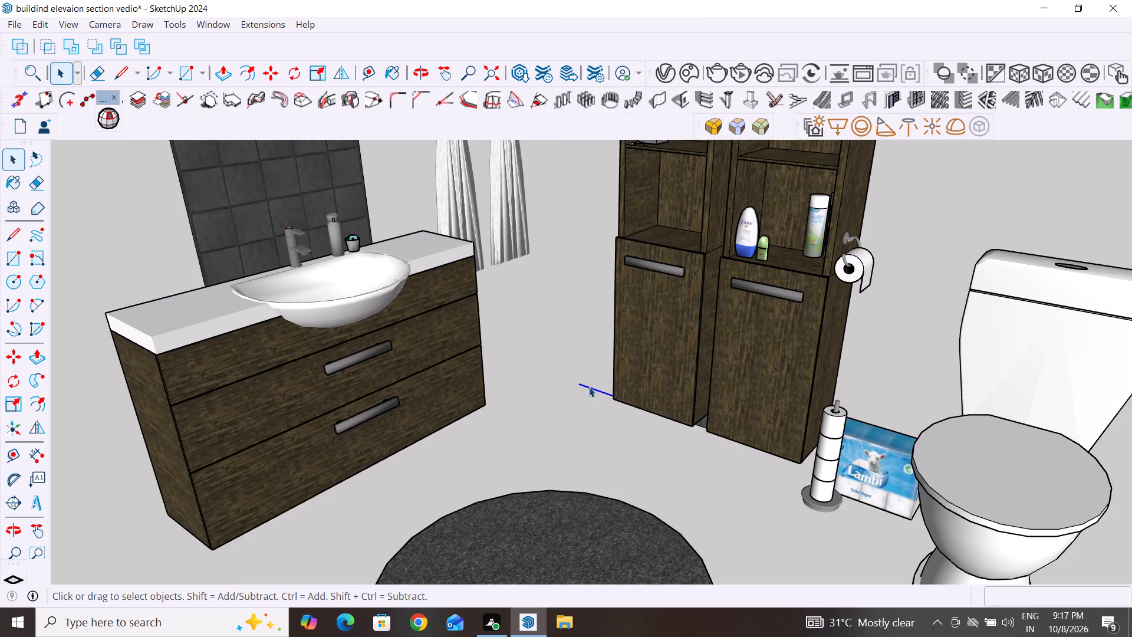
pyautogui.keyDown('ctrl'); pyautogui.rightClick(593, 390); pyautogui.keyUp('ctrl')
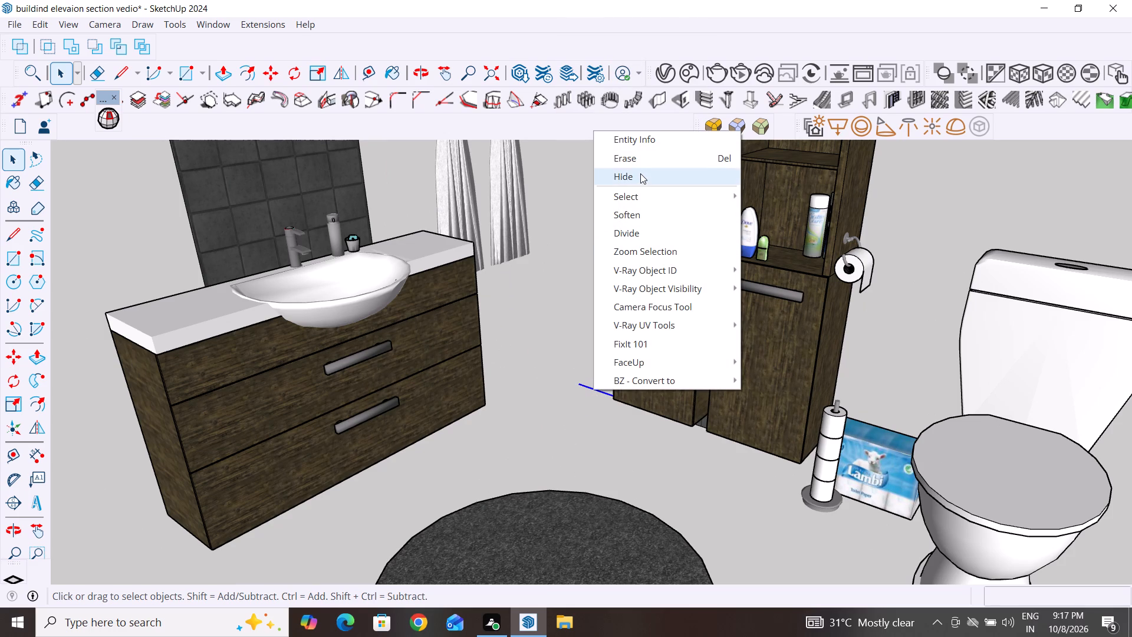
pyautogui.keyDown('ctrl'); pyautogui.click(640, 173); pyautogui.keyUp('ctrl')
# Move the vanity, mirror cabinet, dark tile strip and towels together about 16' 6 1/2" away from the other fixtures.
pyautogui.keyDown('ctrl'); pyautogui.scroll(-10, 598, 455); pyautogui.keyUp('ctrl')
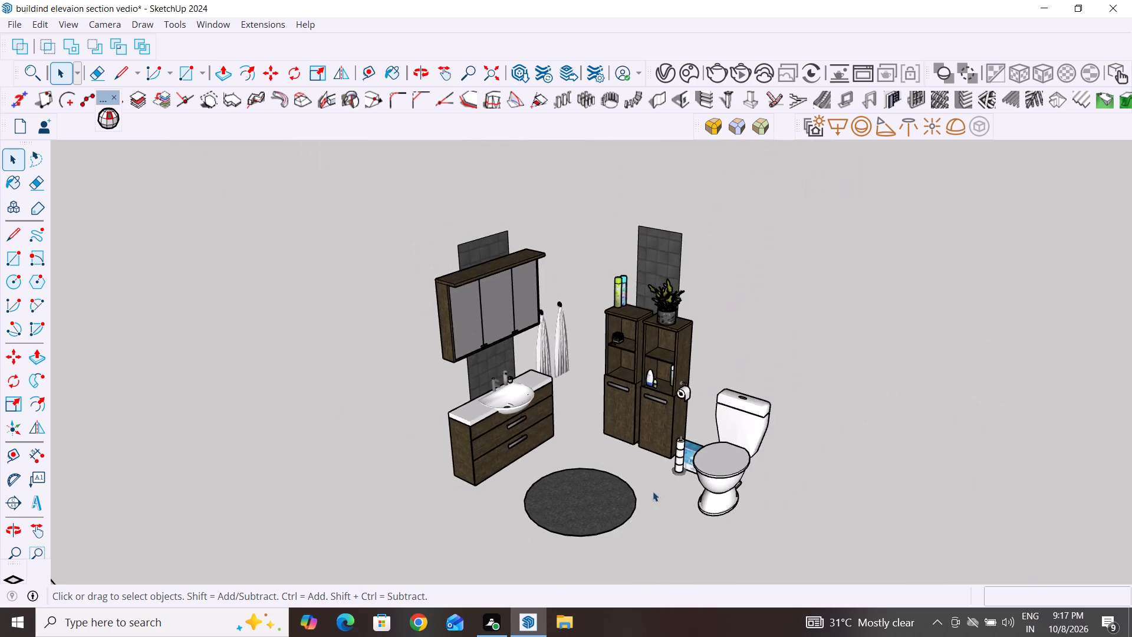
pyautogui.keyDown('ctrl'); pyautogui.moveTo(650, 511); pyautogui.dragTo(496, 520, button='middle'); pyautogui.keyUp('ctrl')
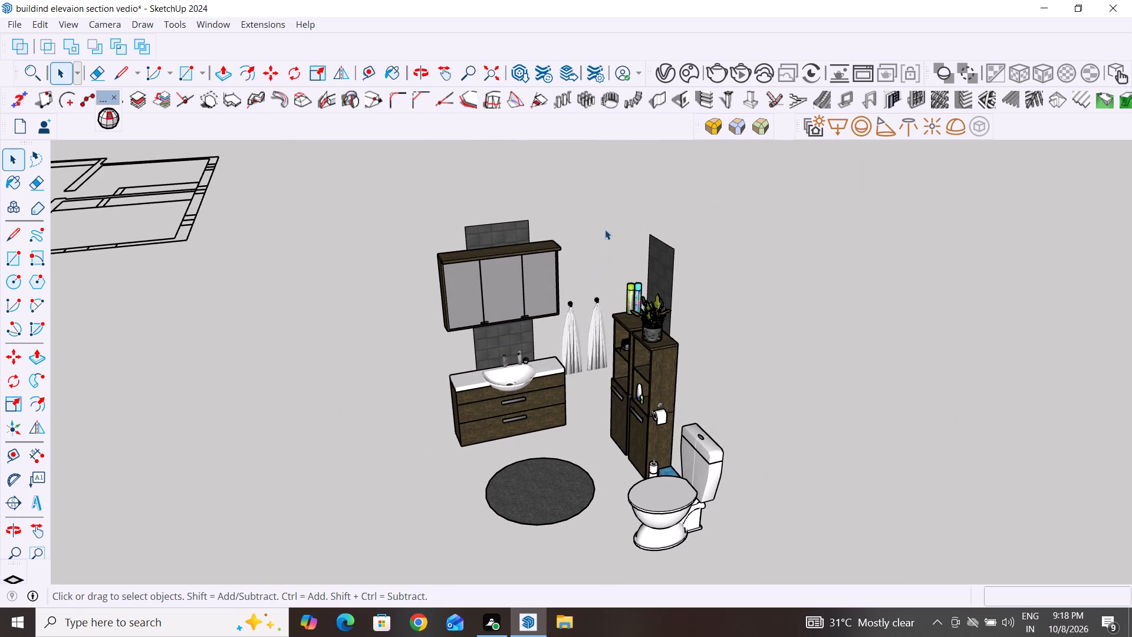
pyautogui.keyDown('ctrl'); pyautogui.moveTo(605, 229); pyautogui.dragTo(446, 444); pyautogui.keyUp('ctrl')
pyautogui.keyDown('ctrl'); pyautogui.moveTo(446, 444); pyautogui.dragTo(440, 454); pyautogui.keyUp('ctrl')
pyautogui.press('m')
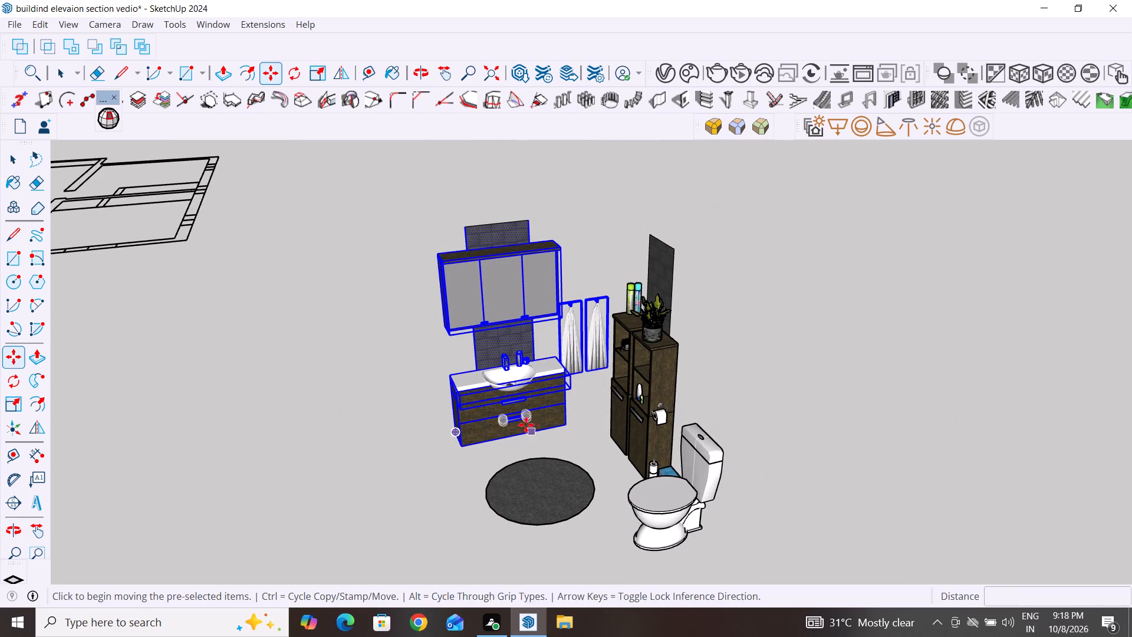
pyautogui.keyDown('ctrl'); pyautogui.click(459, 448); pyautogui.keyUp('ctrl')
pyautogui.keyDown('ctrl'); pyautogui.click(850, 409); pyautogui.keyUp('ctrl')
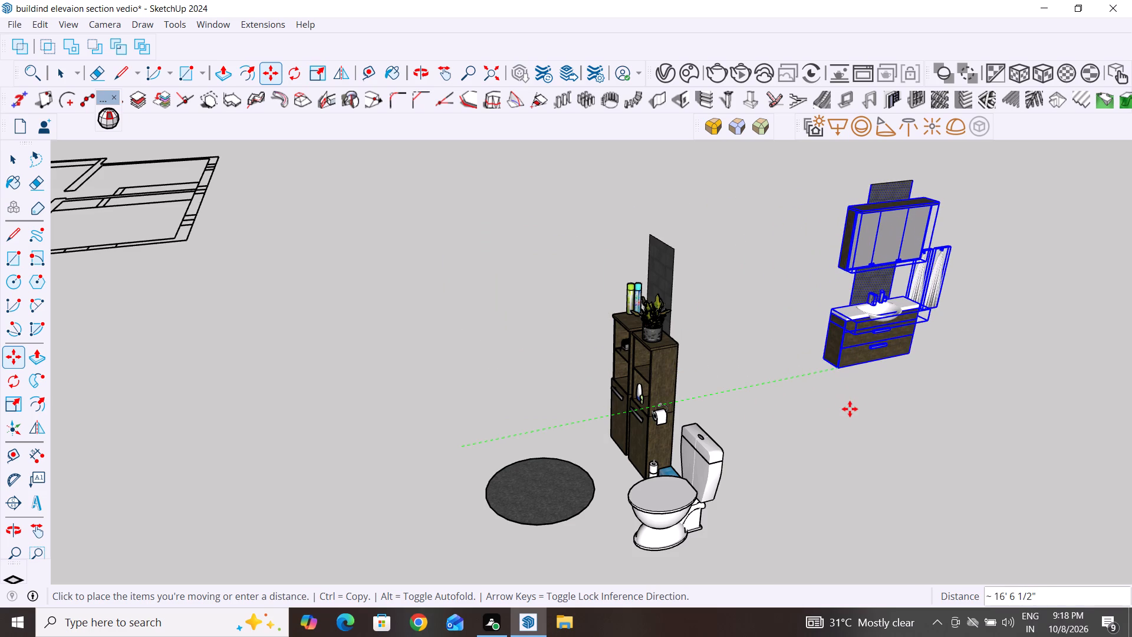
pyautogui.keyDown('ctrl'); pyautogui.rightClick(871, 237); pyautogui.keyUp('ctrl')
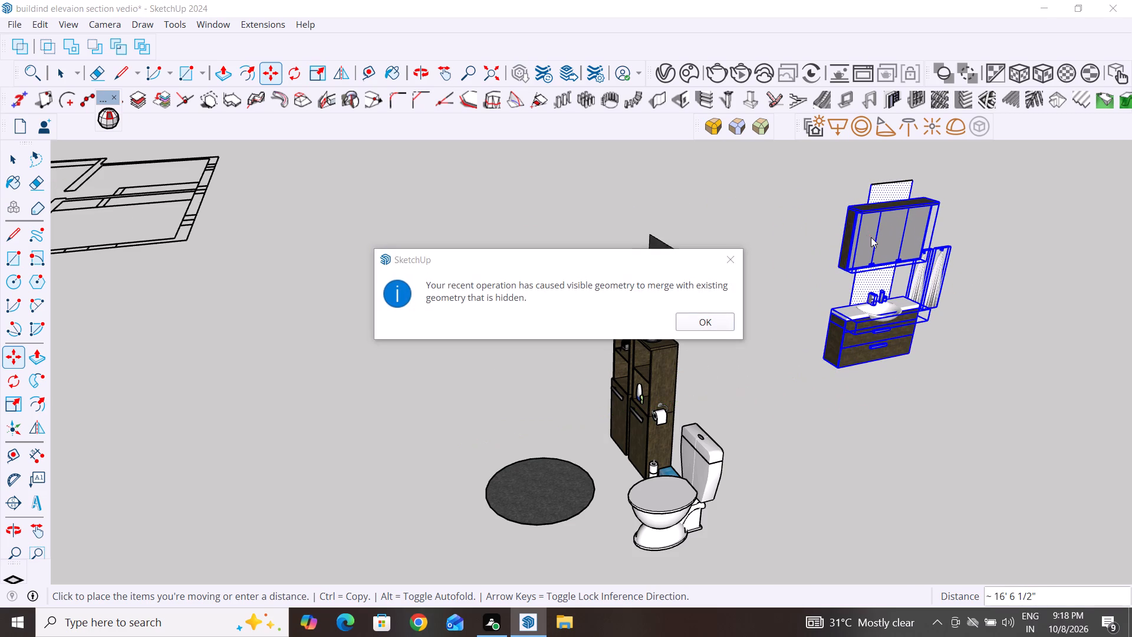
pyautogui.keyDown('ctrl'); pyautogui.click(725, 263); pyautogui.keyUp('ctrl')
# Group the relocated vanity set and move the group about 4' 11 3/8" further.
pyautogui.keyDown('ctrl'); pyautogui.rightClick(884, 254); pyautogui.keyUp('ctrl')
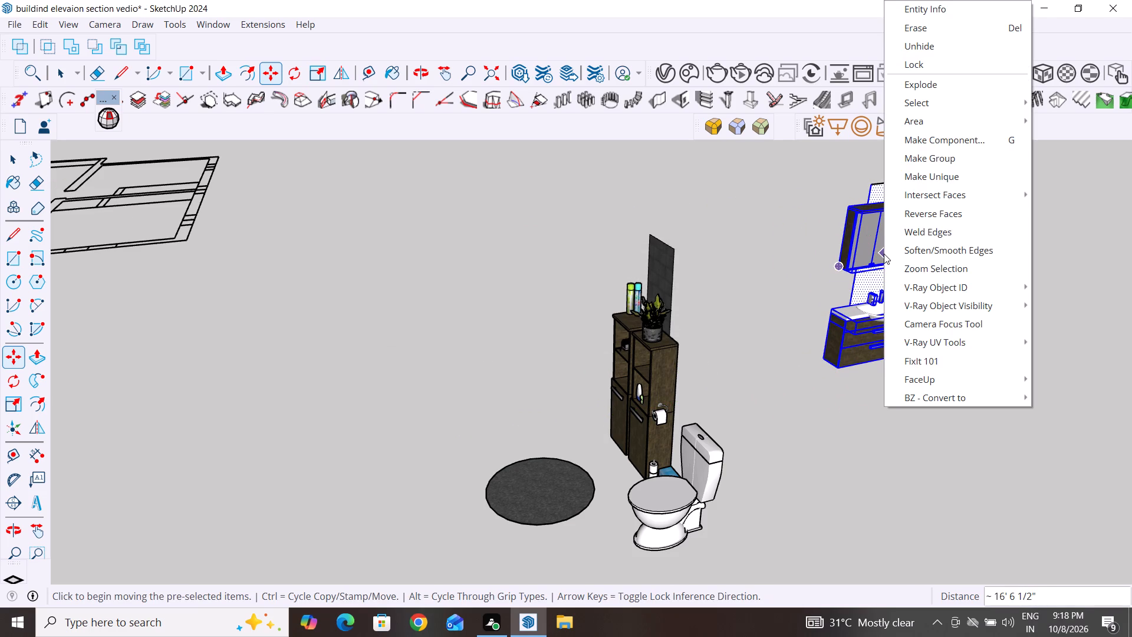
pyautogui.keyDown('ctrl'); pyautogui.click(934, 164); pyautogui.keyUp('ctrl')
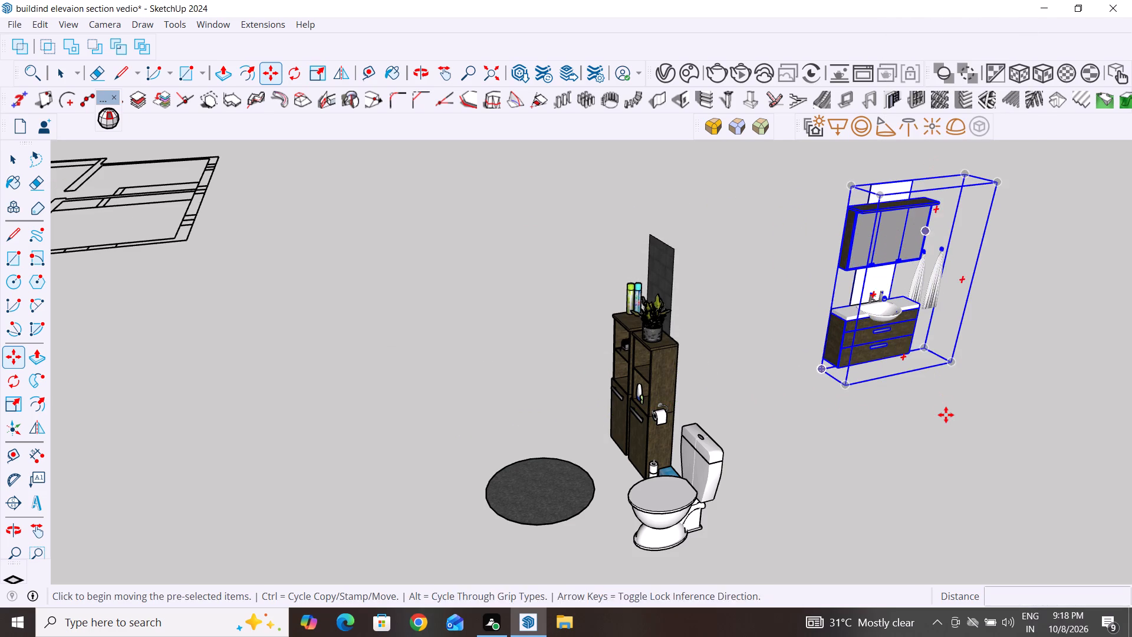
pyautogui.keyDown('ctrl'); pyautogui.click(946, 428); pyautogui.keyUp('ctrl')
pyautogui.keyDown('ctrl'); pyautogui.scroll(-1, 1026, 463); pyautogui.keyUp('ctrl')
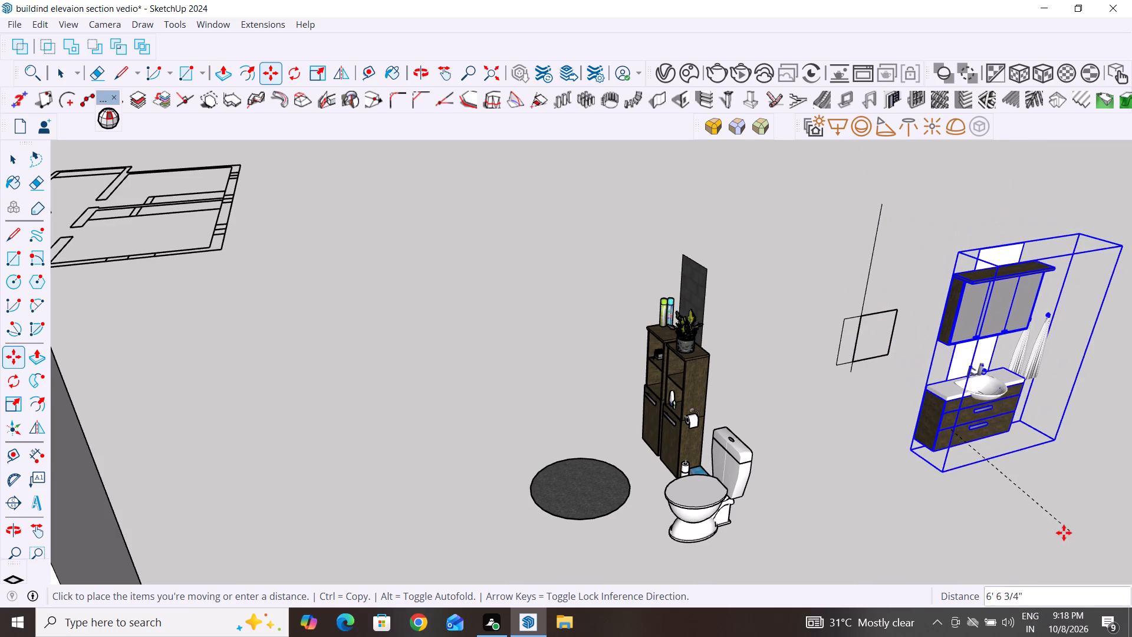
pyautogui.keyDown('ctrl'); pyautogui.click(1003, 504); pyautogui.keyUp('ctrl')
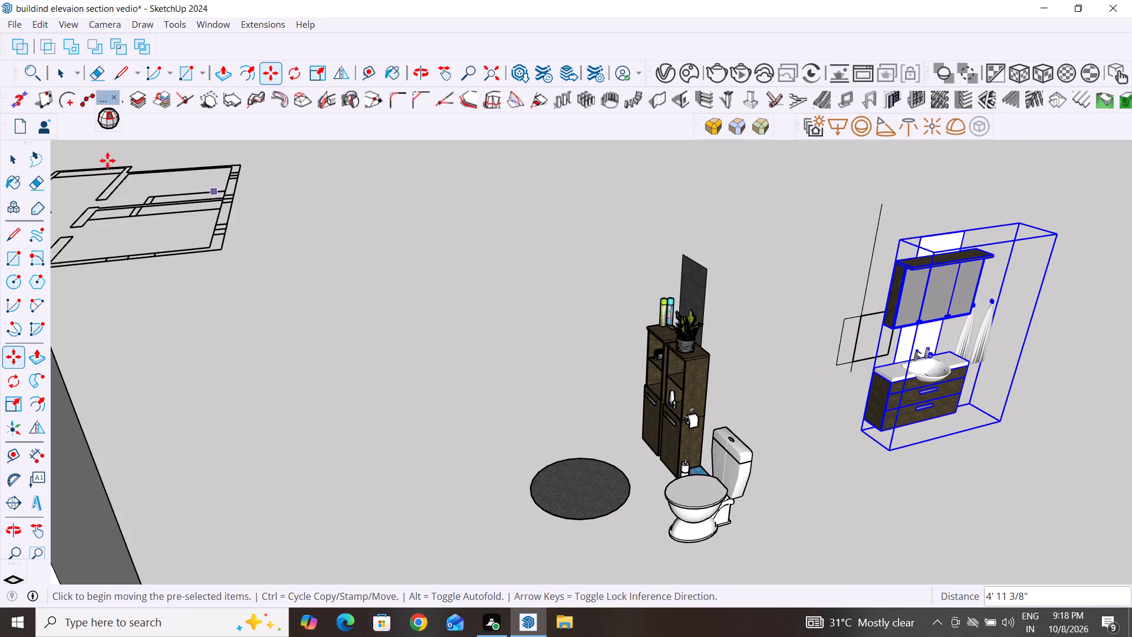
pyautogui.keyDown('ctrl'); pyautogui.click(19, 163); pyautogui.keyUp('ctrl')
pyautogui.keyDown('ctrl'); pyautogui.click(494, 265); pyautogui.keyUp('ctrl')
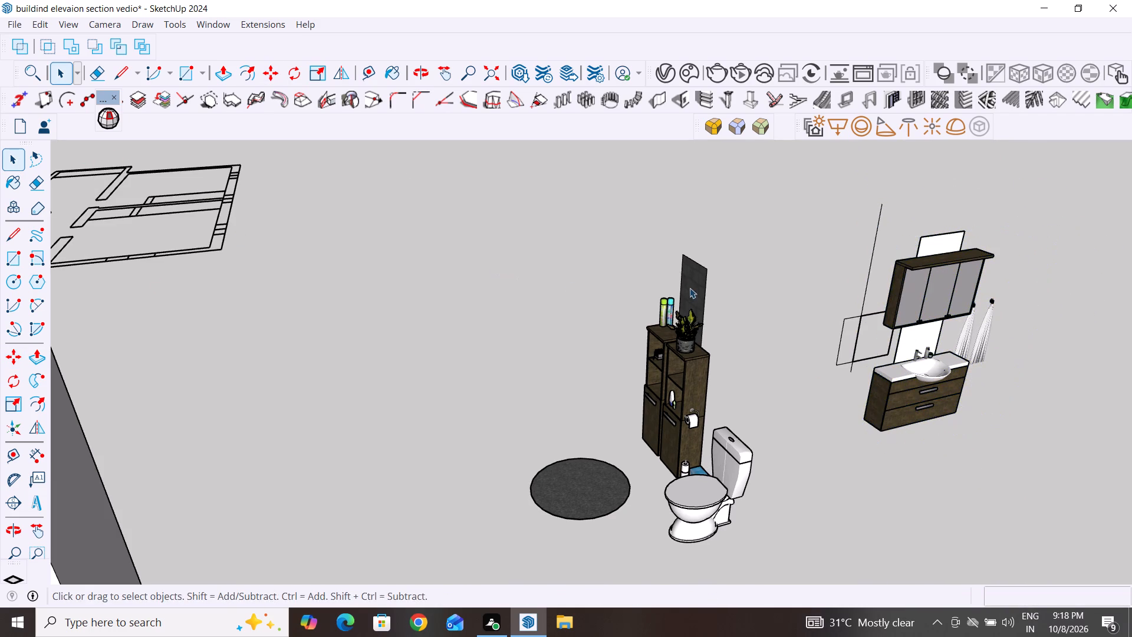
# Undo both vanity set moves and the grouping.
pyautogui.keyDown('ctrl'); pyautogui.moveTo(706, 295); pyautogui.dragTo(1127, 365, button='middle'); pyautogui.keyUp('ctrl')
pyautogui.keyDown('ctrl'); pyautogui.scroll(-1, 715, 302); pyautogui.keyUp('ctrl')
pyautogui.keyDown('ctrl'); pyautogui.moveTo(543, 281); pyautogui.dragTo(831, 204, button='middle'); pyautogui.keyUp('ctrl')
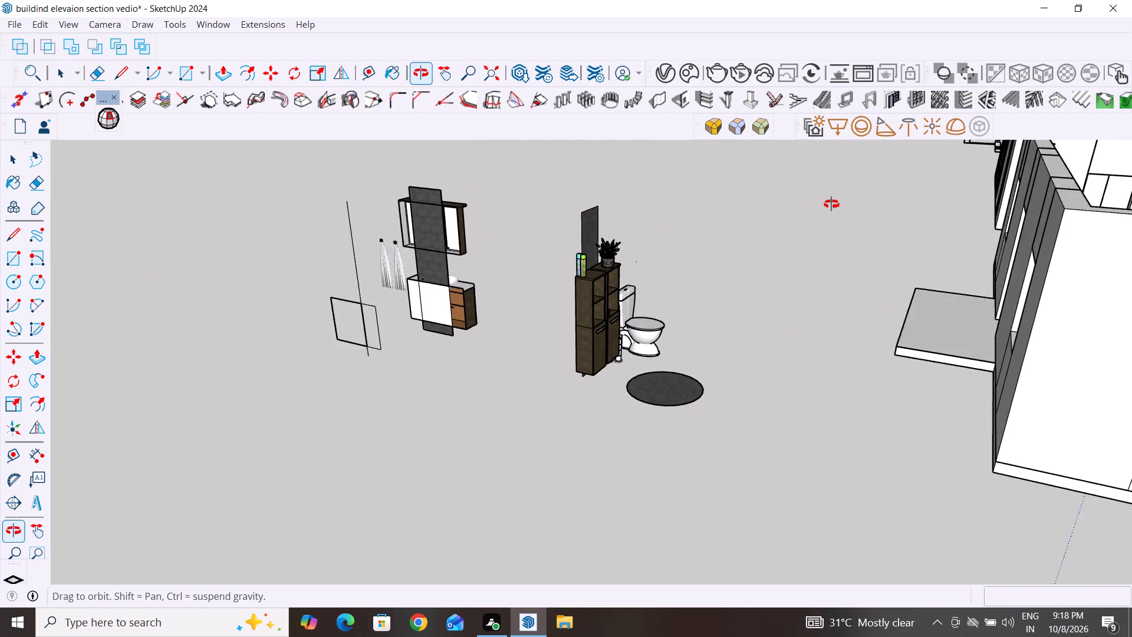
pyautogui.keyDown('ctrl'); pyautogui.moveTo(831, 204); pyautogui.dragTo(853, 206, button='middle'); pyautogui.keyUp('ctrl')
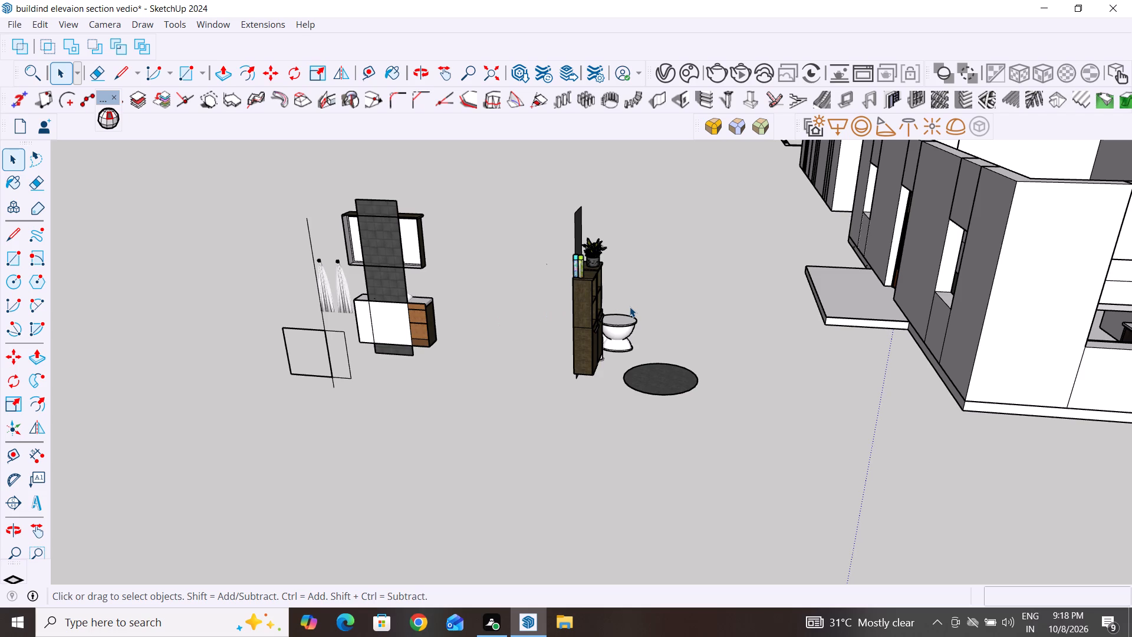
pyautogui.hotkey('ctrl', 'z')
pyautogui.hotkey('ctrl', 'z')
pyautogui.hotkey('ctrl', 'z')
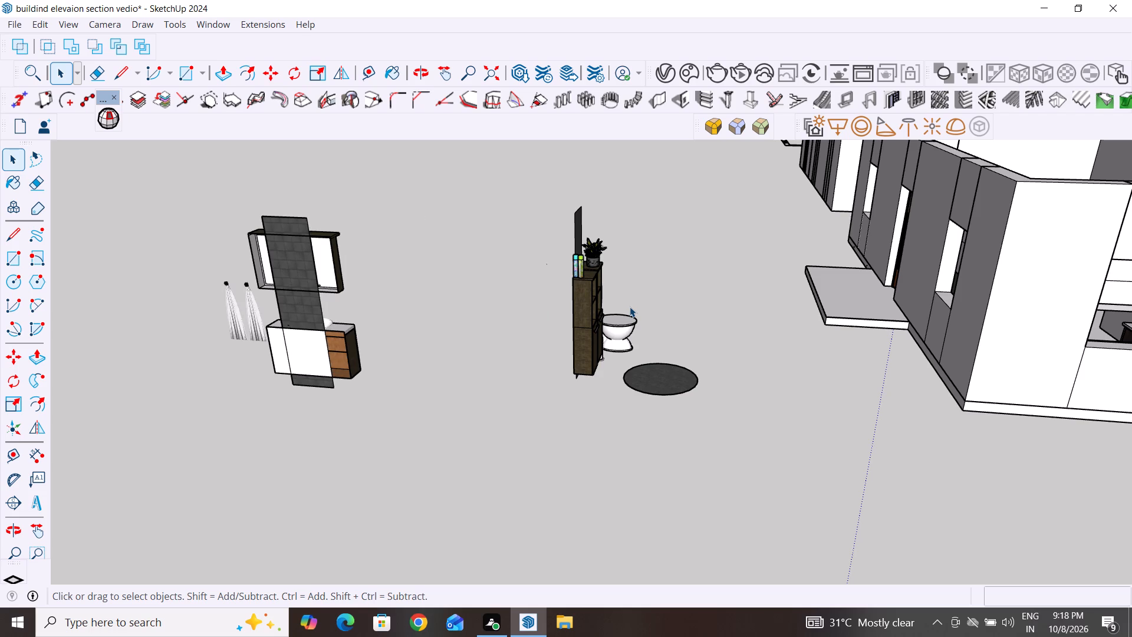
# Group the vanity, mirror cabinet, dark tile strip and towels in their original place, selecting them from above.
pyautogui.moveTo(678, 363); pyautogui.dragTo(788, 356, button='middle')
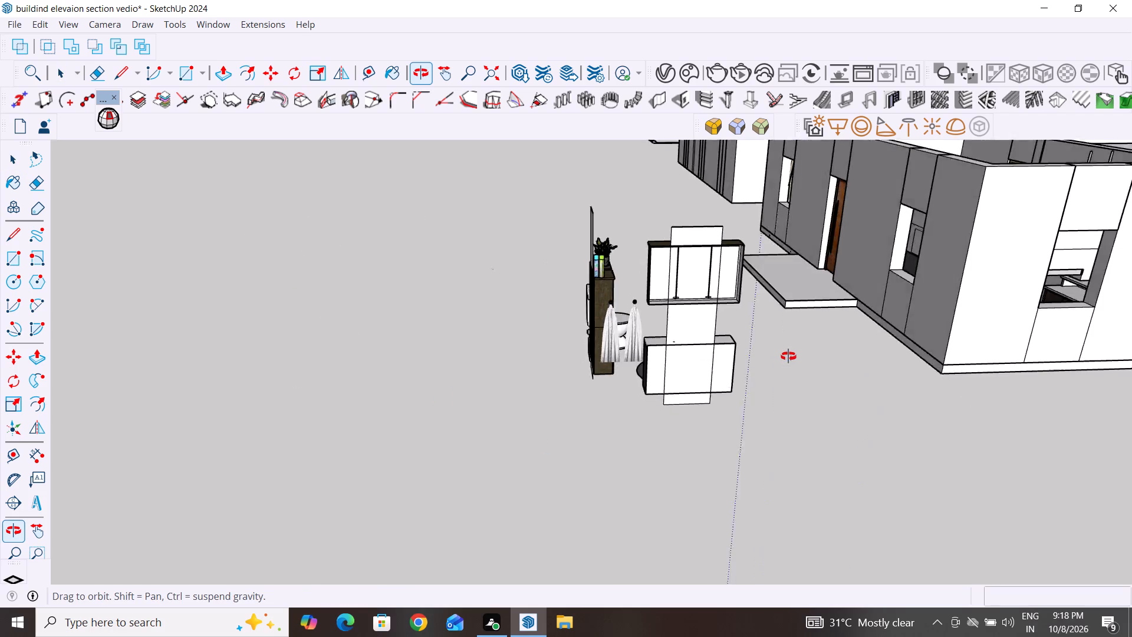
pyautogui.moveTo(788, 356); pyautogui.dragTo(790, 356, button='middle')
pyautogui.scroll(4, 641, 338)
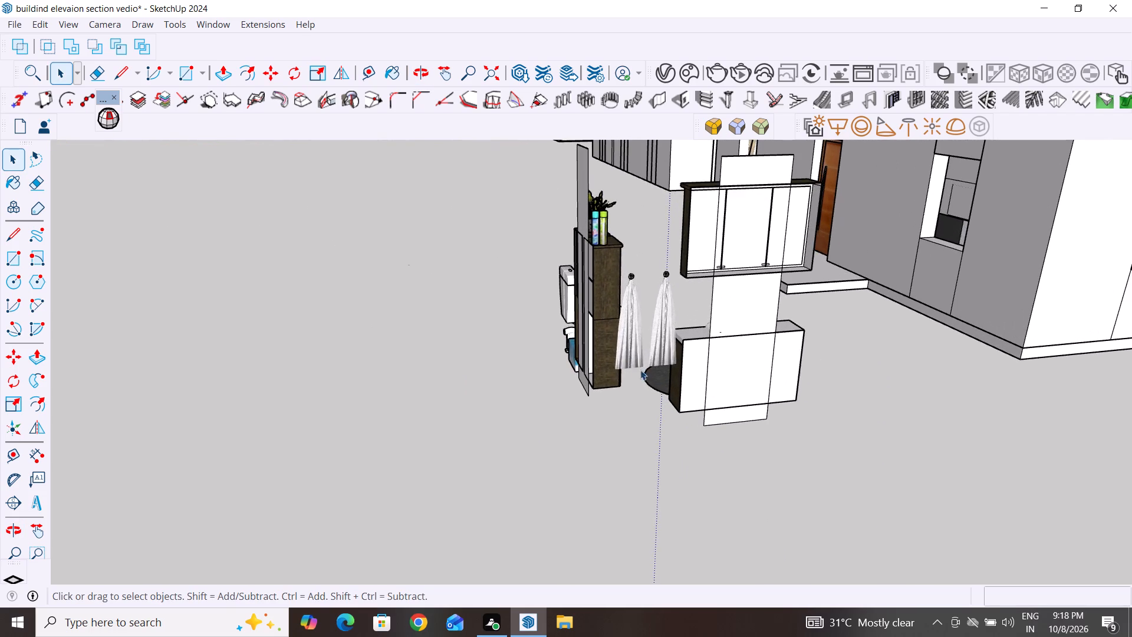
pyautogui.moveTo(643, 373); pyautogui.dragTo(821, 623, button='middle')
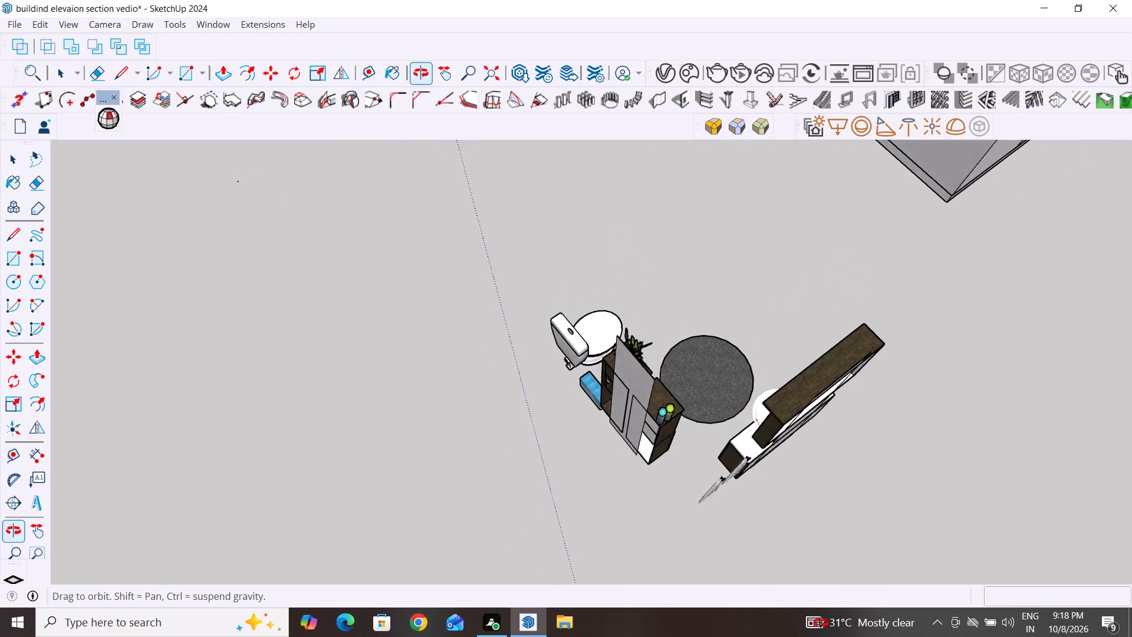
pyautogui.moveTo(821, 623); pyautogui.dragTo(864, 613, button='middle')
pyautogui.moveTo(782, 416); pyautogui.dragTo(908, 420, button='middle')
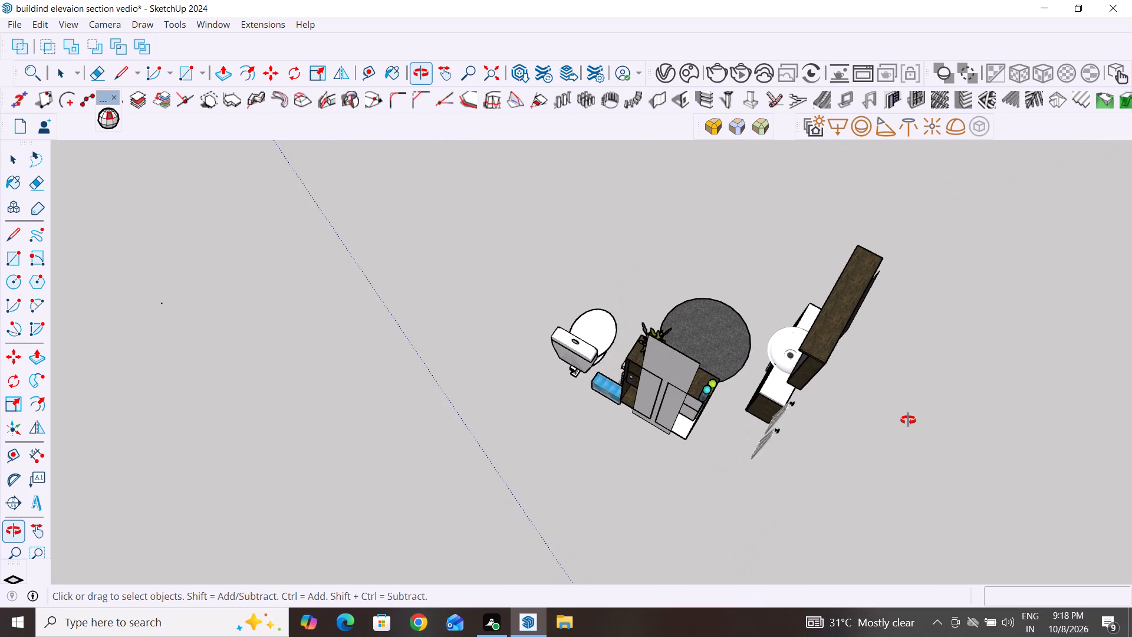
pyautogui.moveTo(908, 420); pyautogui.dragTo(890, 431, button='middle')
pyautogui.scroll(2, 902, 192)
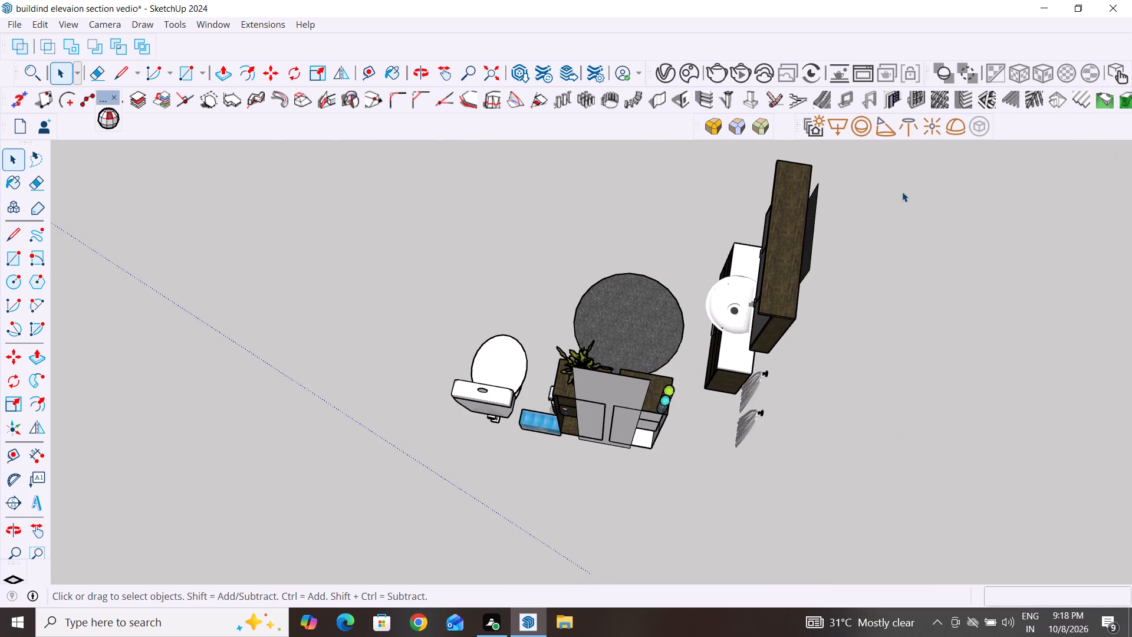
pyautogui.click(913, 151)
pyautogui.moveTo(909, 160); pyautogui.dragTo(913, 163)
pyautogui.moveTo(913, 163); pyautogui.dragTo(702, 469)
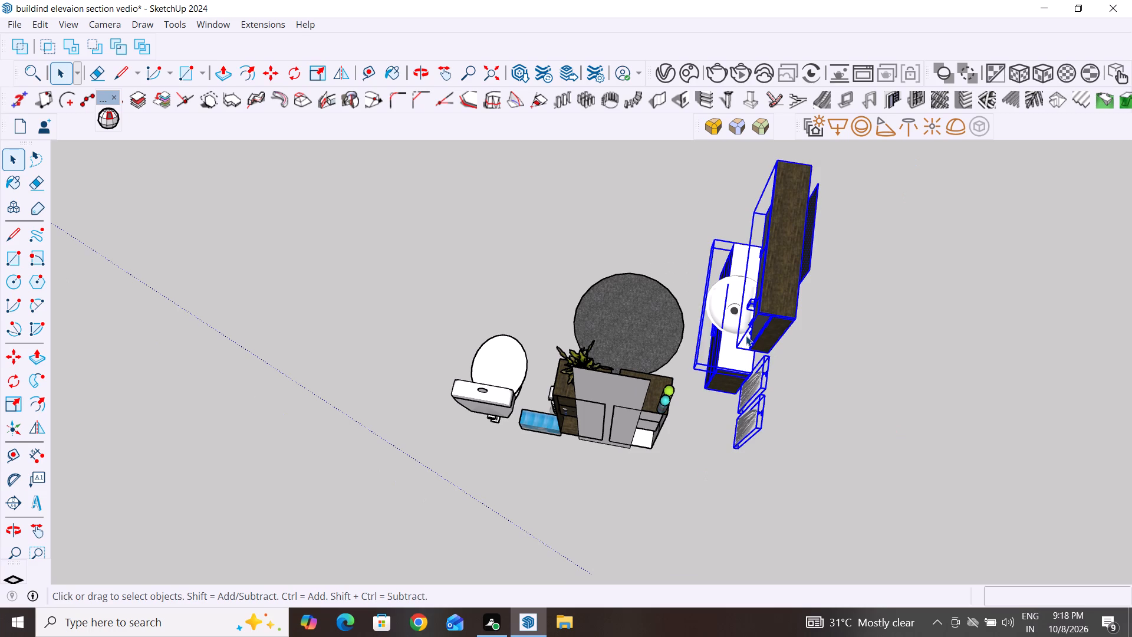
pyautogui.rightClick(730, 362)
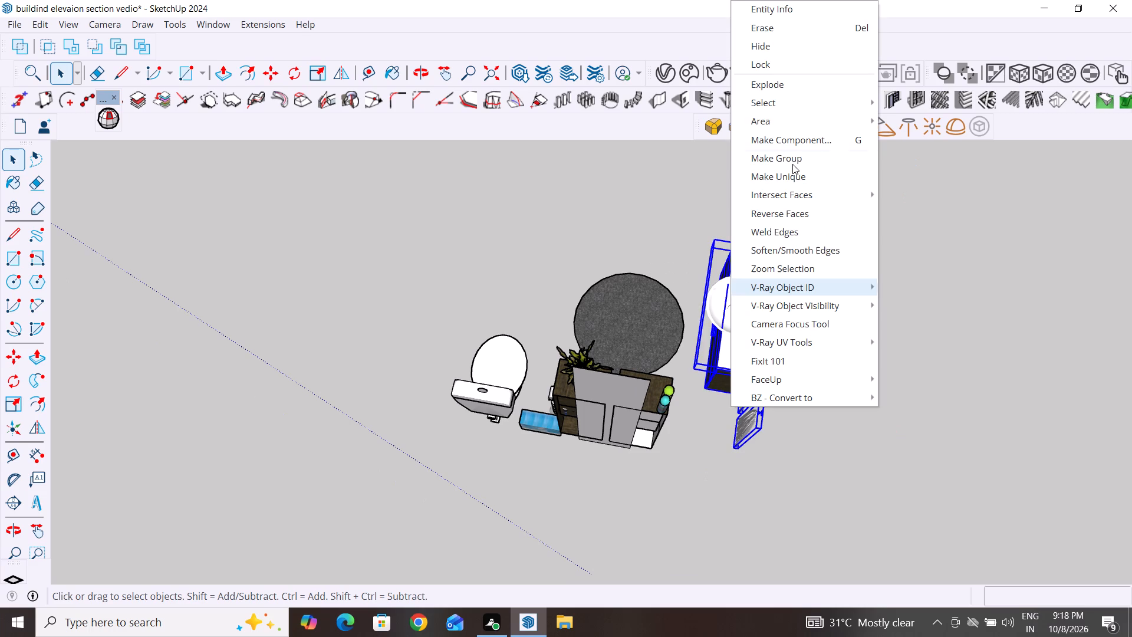
pyautogui.click(792, 164)
pyautogui.click(710, 498)
pyautogui.scroll(-2, 518, 449)
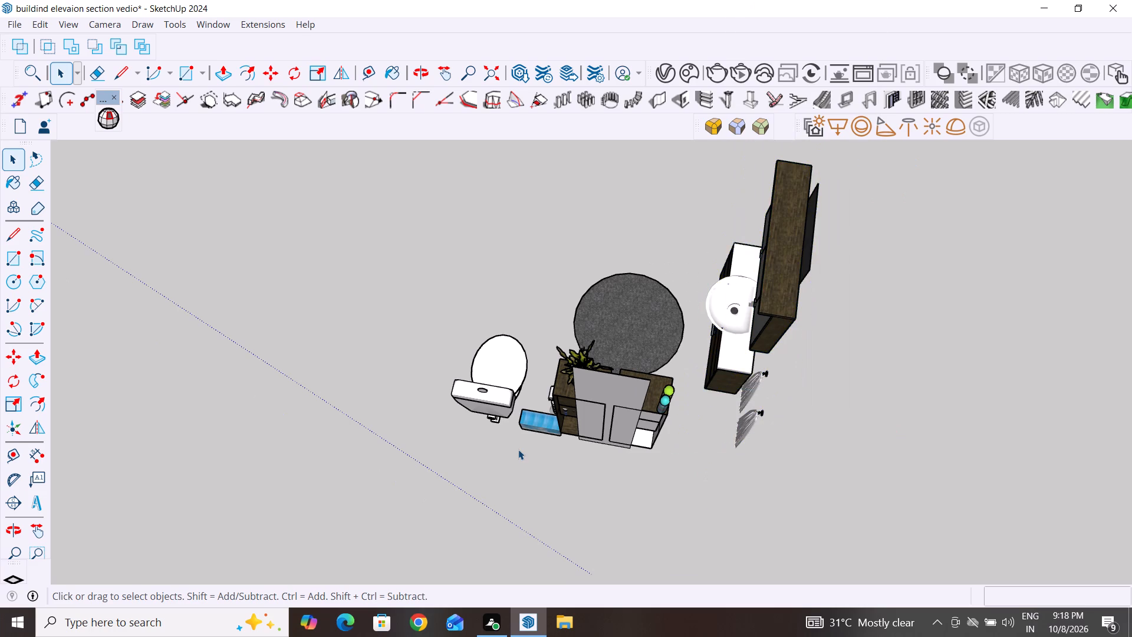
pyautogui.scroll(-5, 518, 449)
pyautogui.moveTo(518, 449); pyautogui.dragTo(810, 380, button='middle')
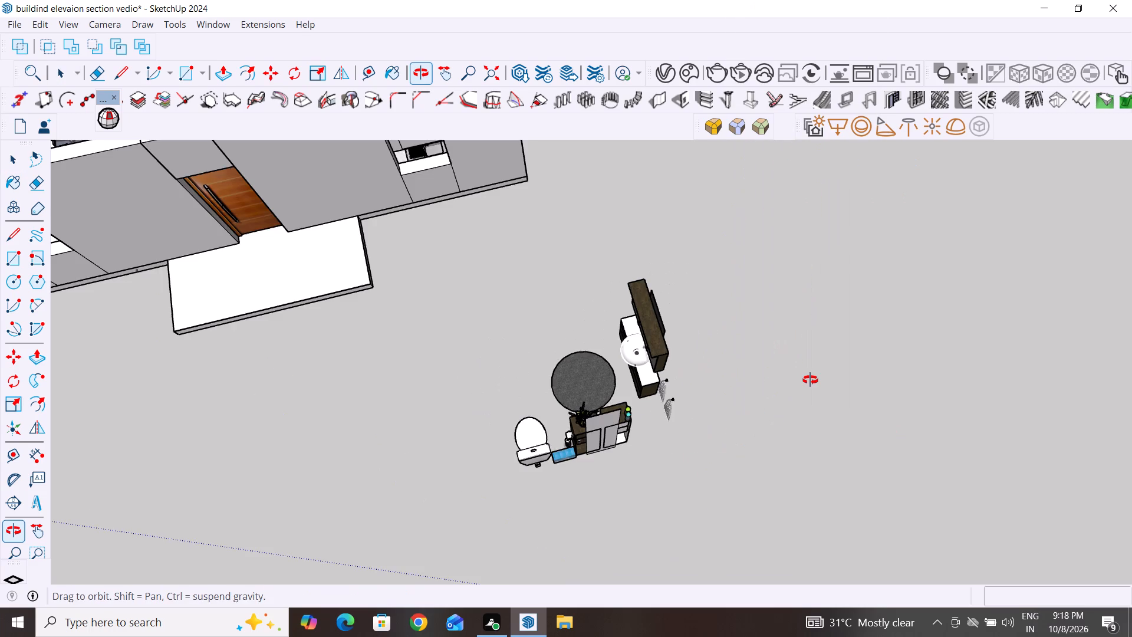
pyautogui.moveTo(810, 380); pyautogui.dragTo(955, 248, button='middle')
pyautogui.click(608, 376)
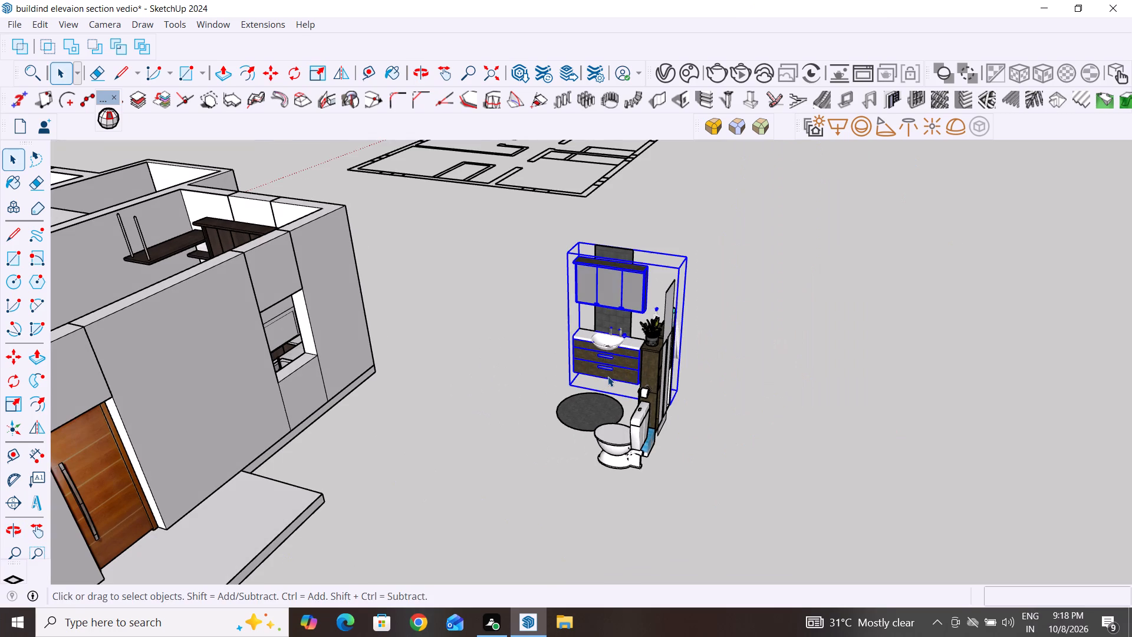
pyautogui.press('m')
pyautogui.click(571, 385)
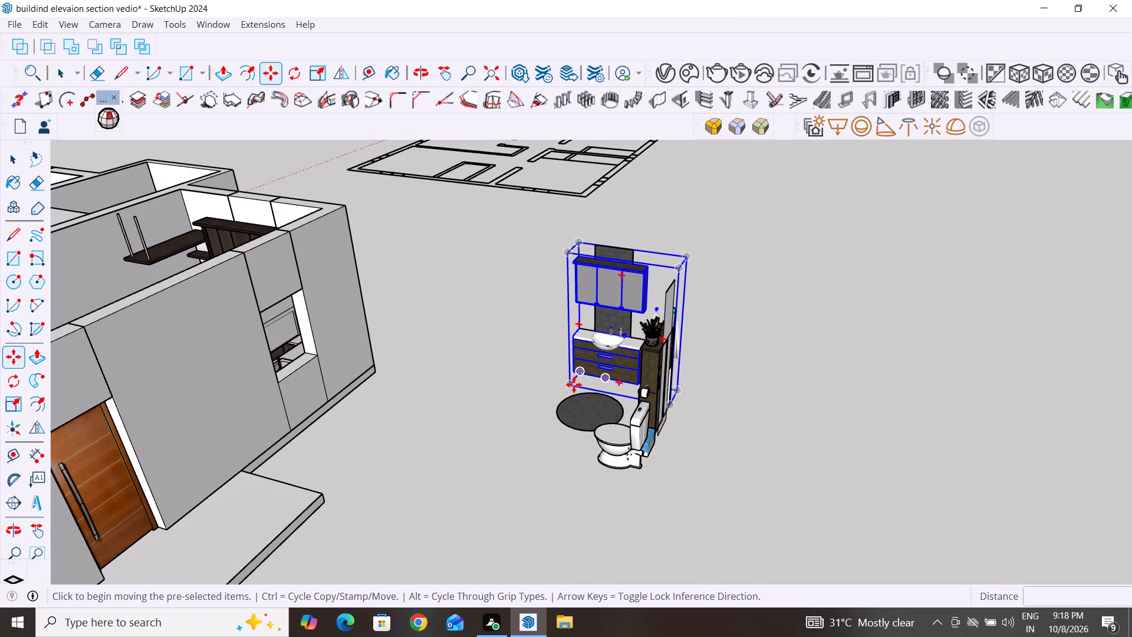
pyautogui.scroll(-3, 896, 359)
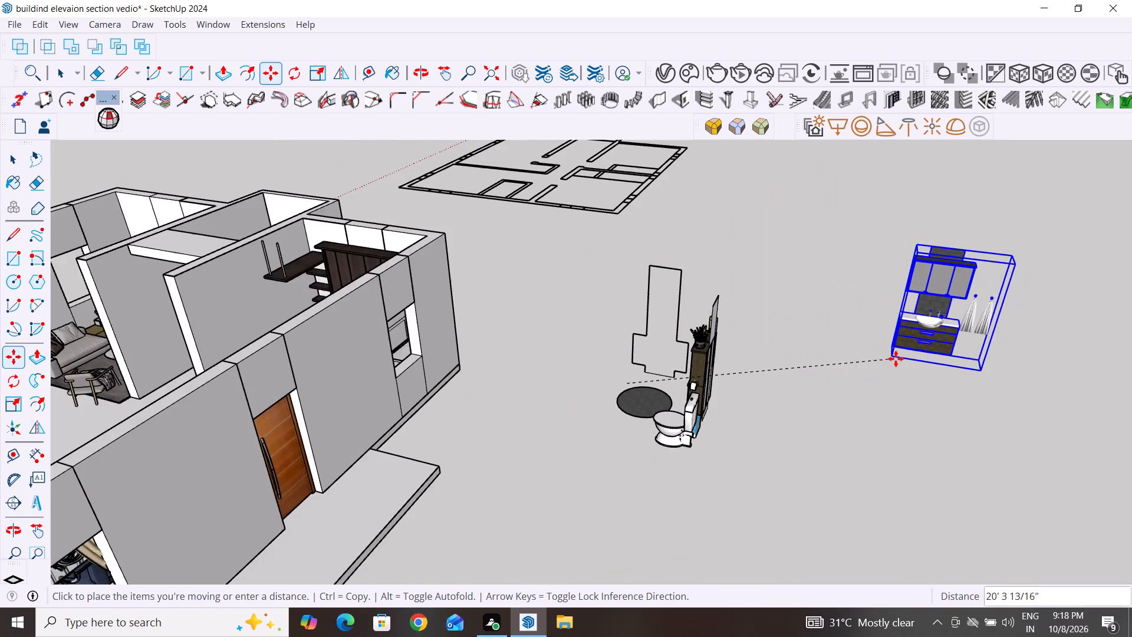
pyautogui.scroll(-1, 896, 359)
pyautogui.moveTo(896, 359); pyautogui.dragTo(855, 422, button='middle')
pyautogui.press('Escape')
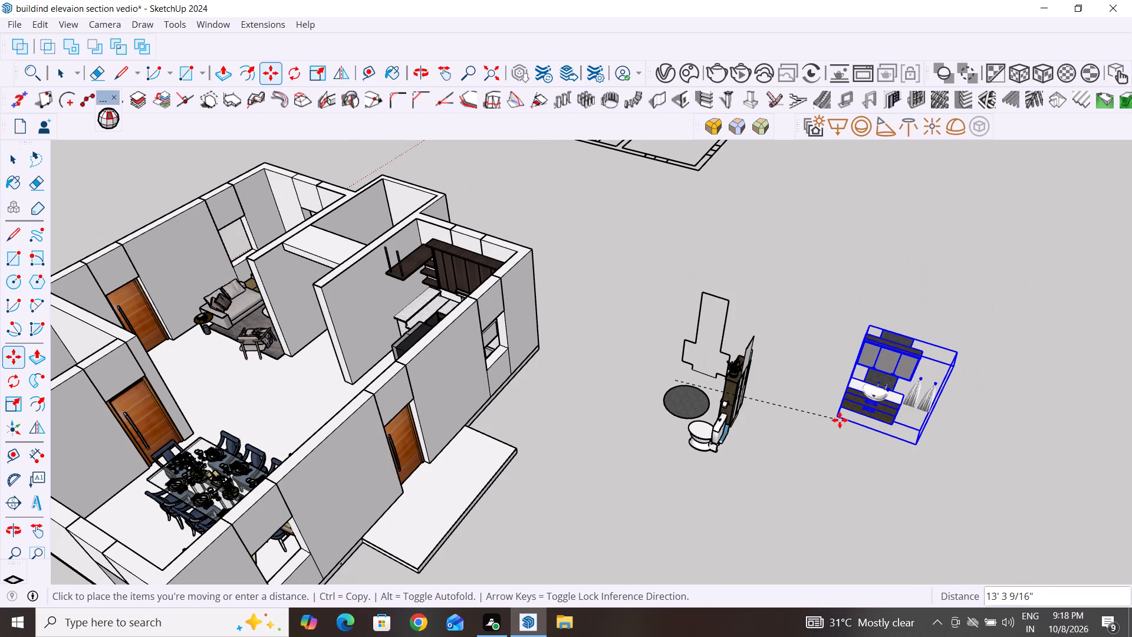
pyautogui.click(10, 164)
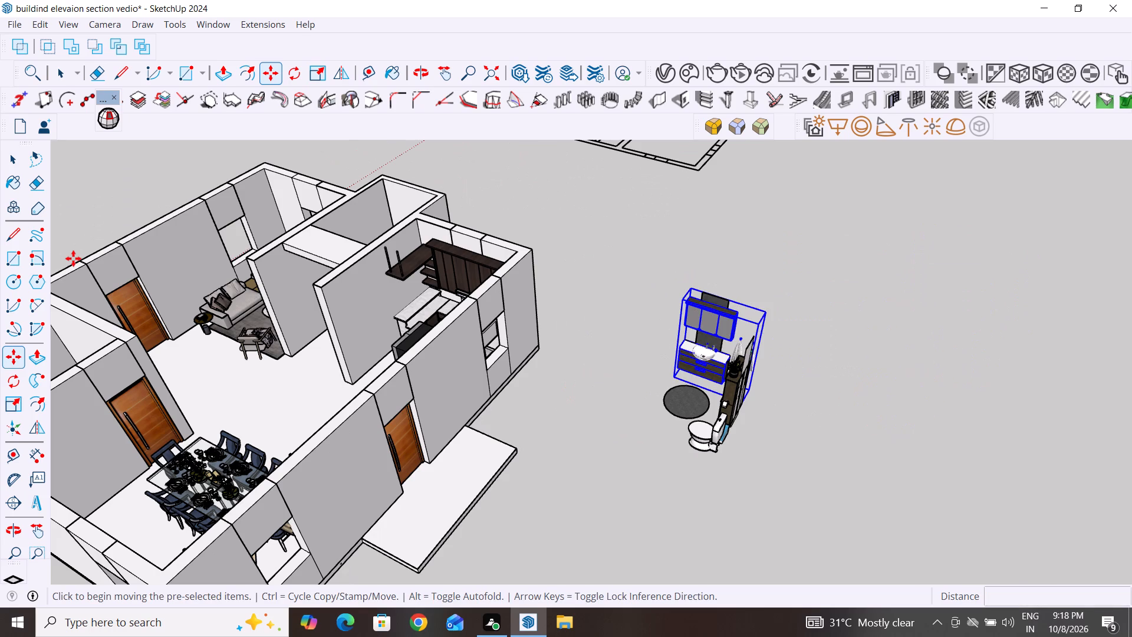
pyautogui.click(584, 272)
# Group the existing vanity group again with everything around it, including the dark tile strip behind the vanity, selecting from above.
pyautogui.moveTo(817, 324); pyautogui.dragTo(561, 392, button='middle')
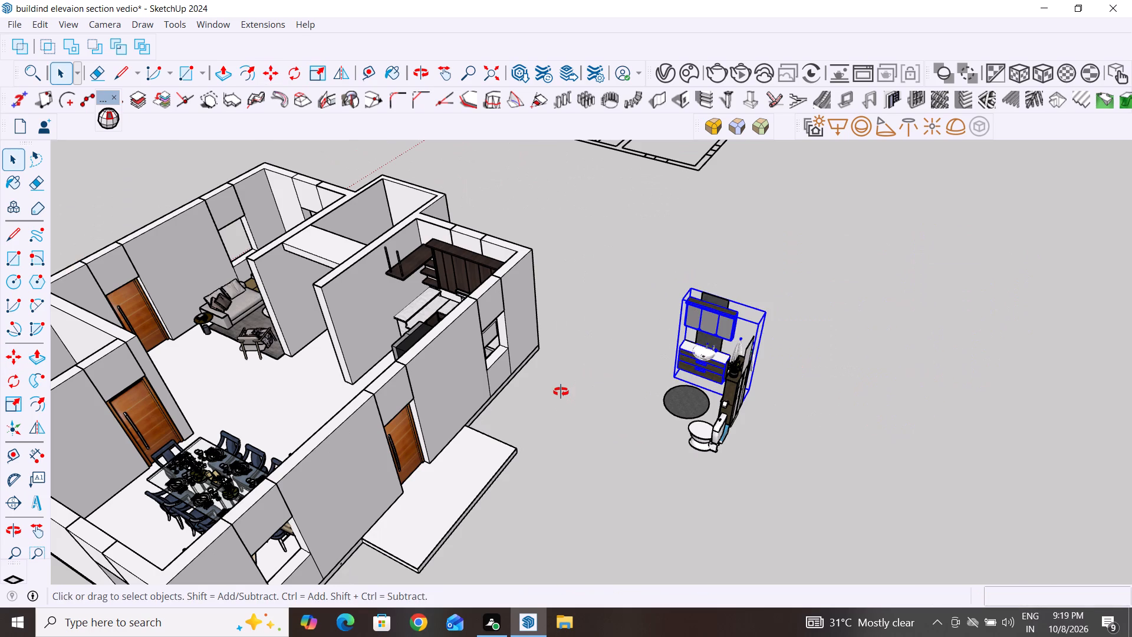
pyautogui.moveTo(561, 392); pyautogui.dragTo(320, 339, button='middle')
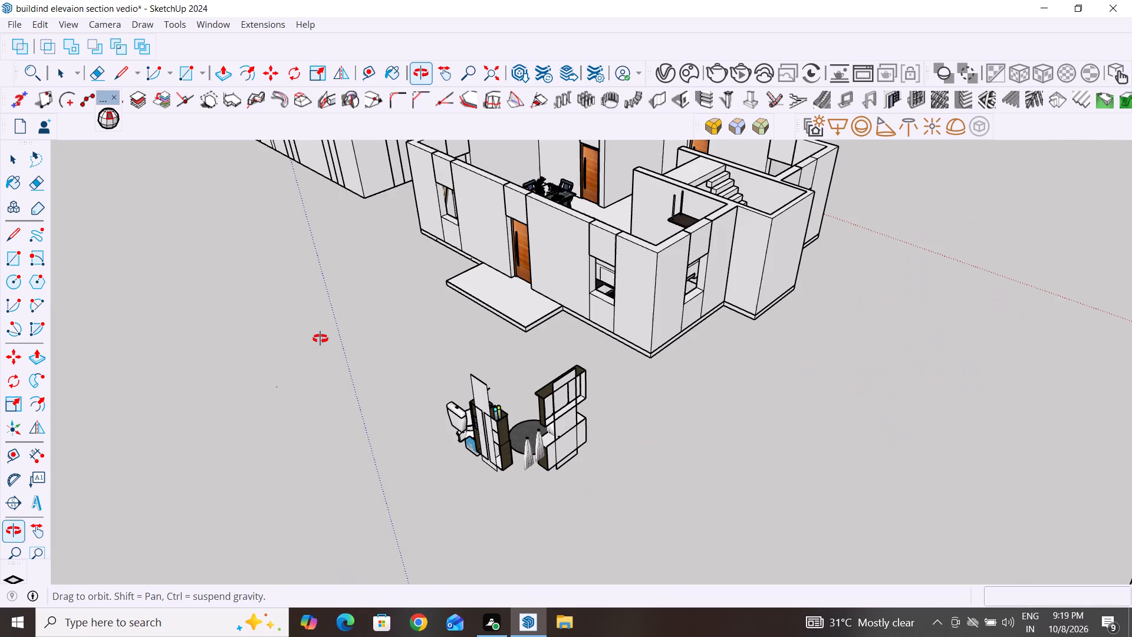
pyautogui.scroll(5, 540, 413)
pyautogui.scroll(3, 487, 465)
pyautogui.moveTo(539, 493); pyautogui.dragTo(542, 413, button='middle')
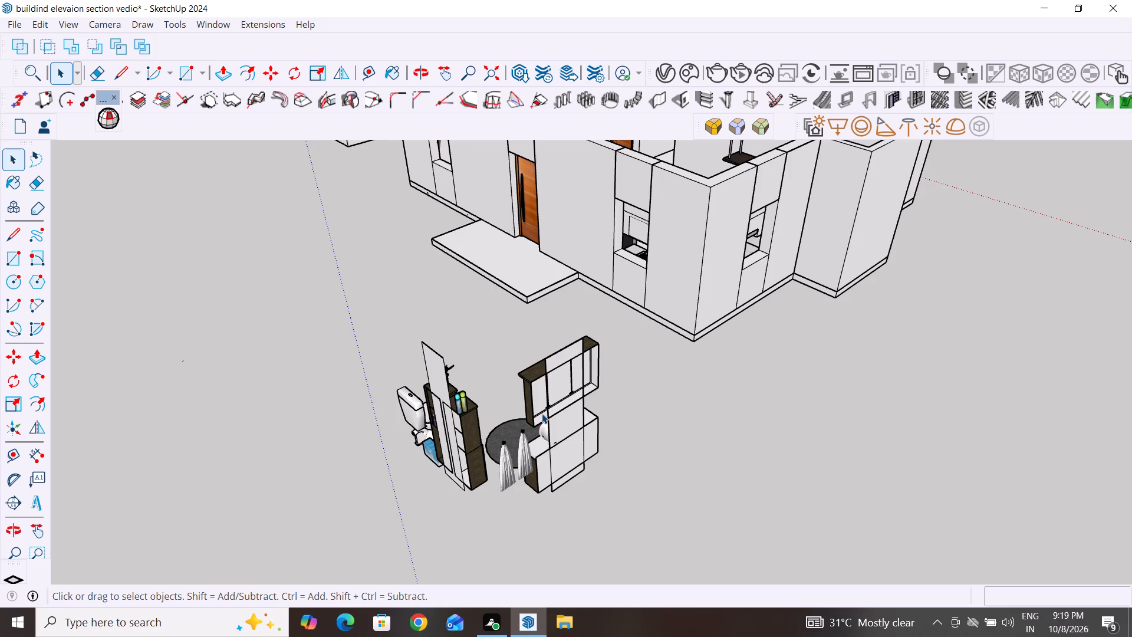
pyautogui.moveTo(542, 413); pyautogui.dragTo(723, 556, button='middle')
pyautogui.moveTo(851, 306); pyautogui.dragTo(723, 556)
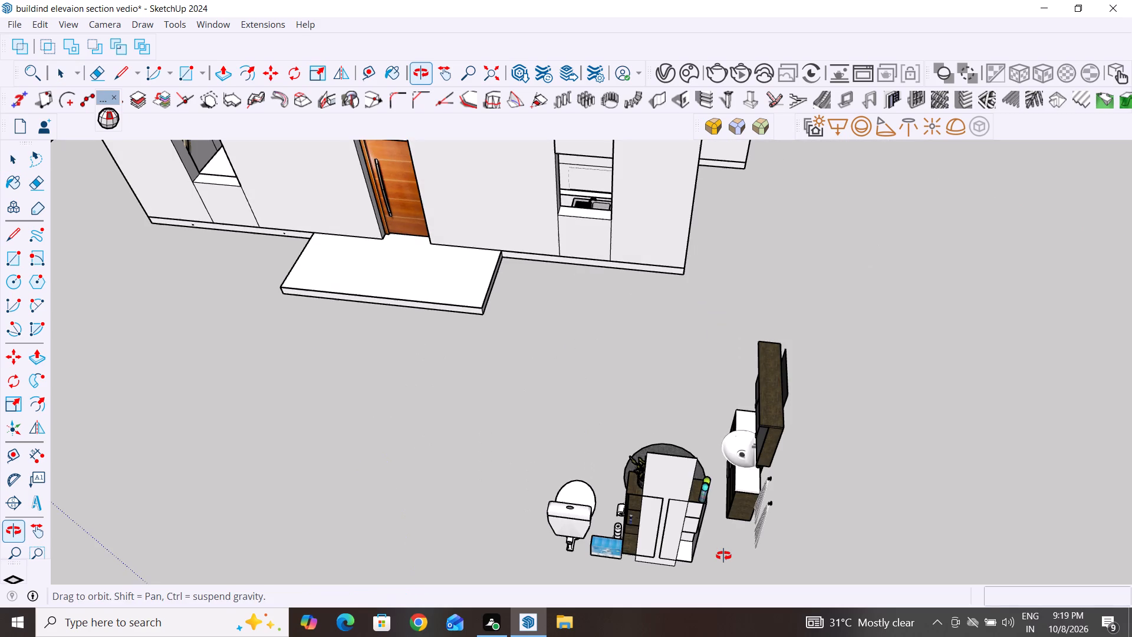
pyautogui.moveTo(723, 556); pyautogui.dragTo(721, 564)
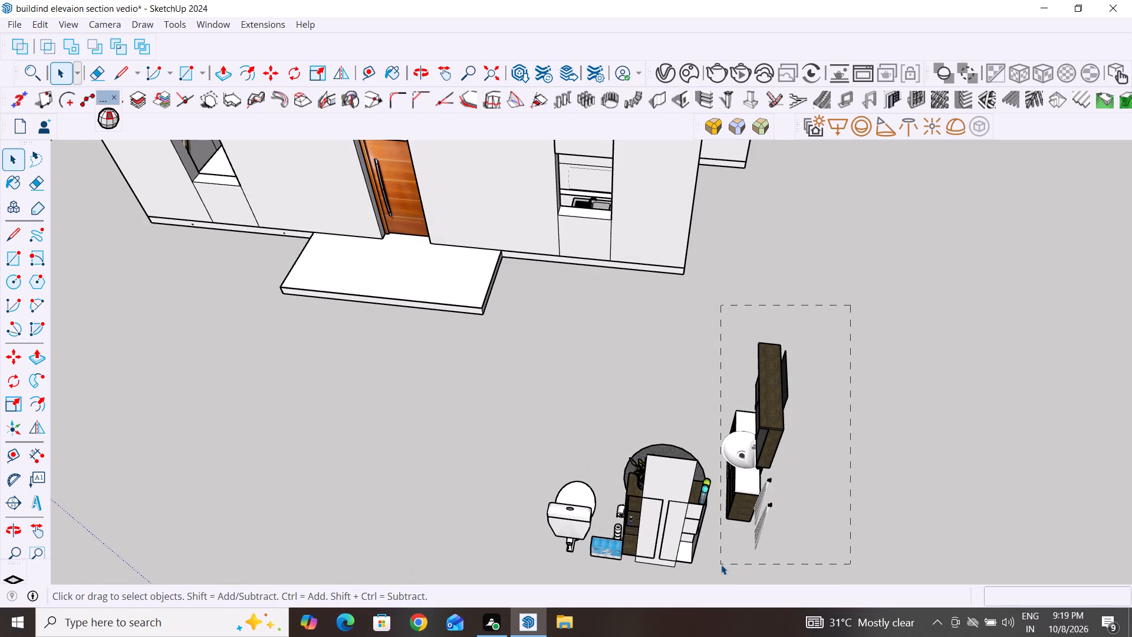
pyautogui.moveTo(721, 564); pyautogui.dragTo(719, 565)
pyautogui.rightClick(741, 505)
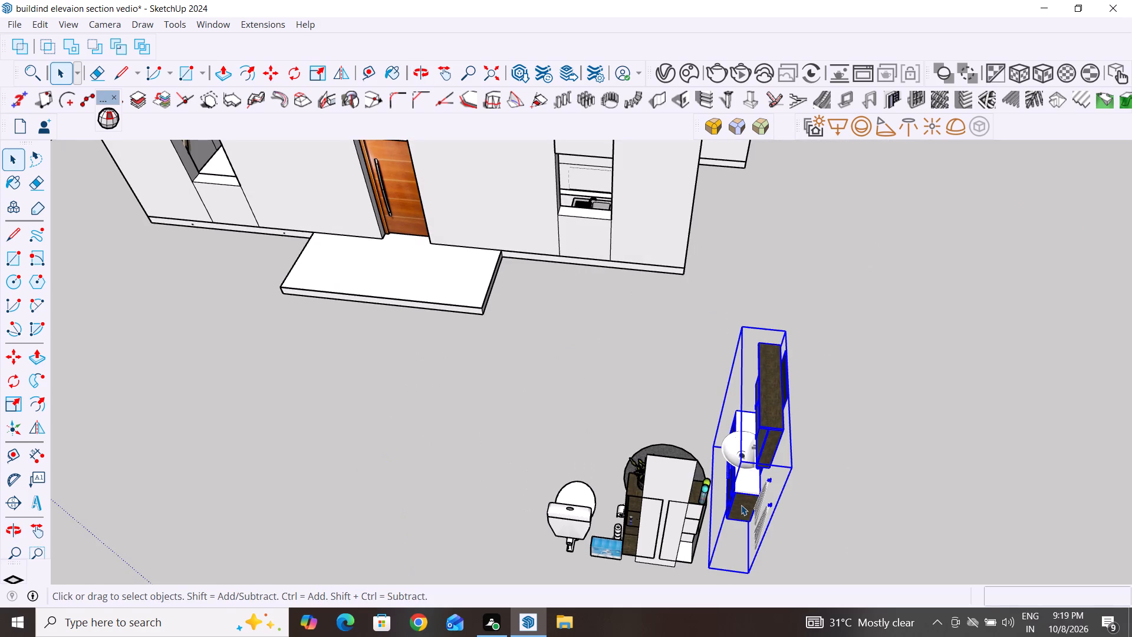
pyautogui.click(794, 291)
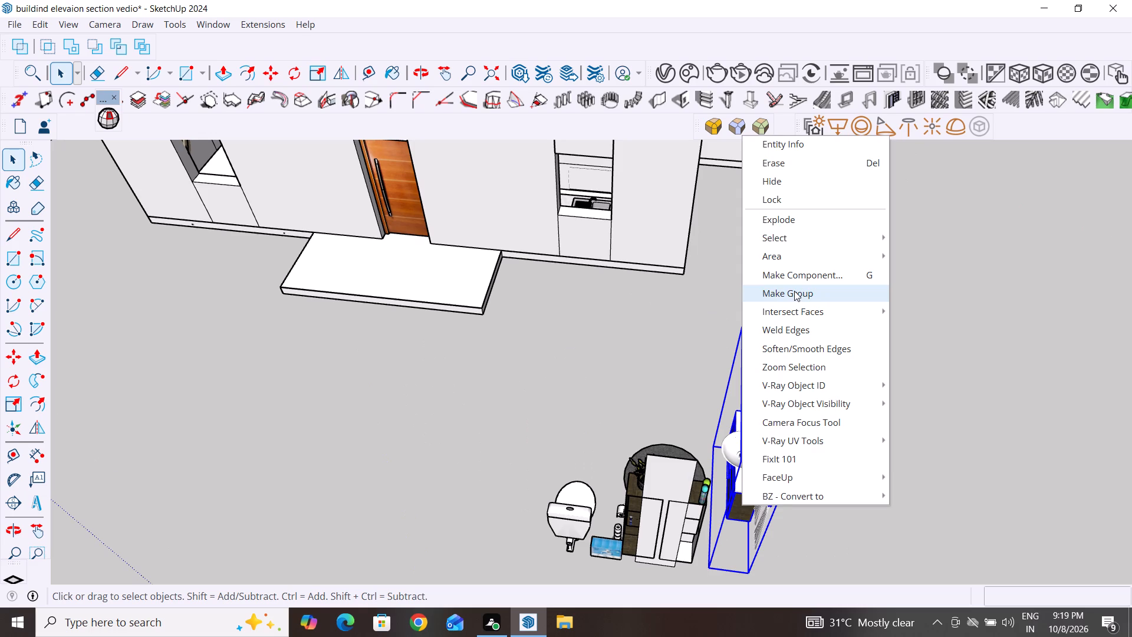
# Move the regrouped vanity set by its bottom corner from the loose fixtures into the building's empty room beside the dining area.
pyautogui.scroll(-3, 857, 344)
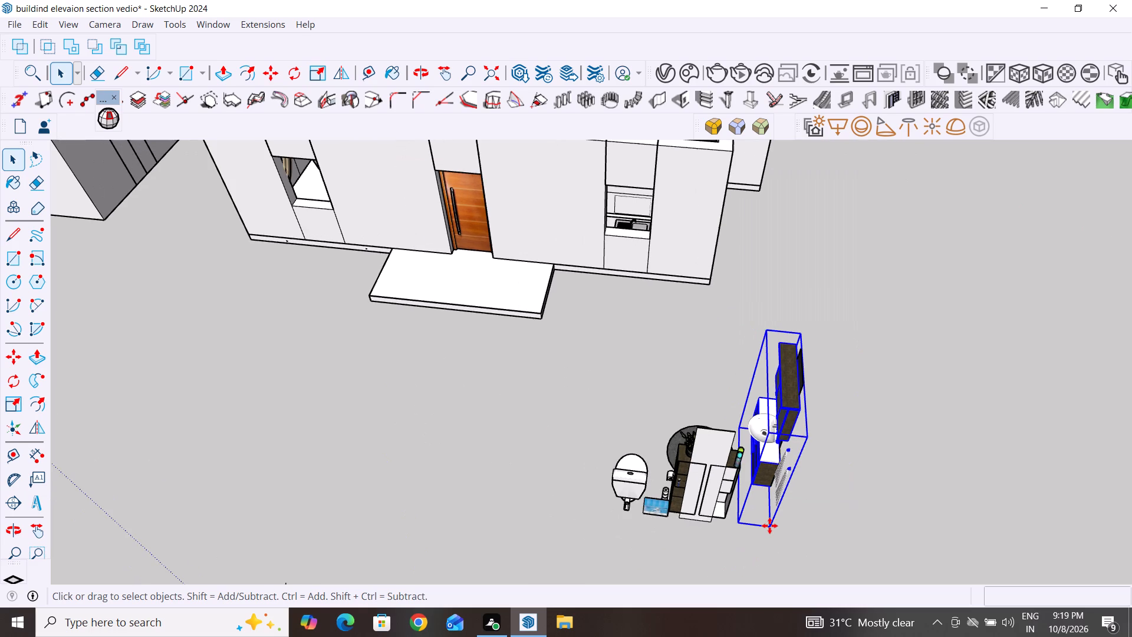
pyautogui.press('m')
pyautogui.click(771, 525)
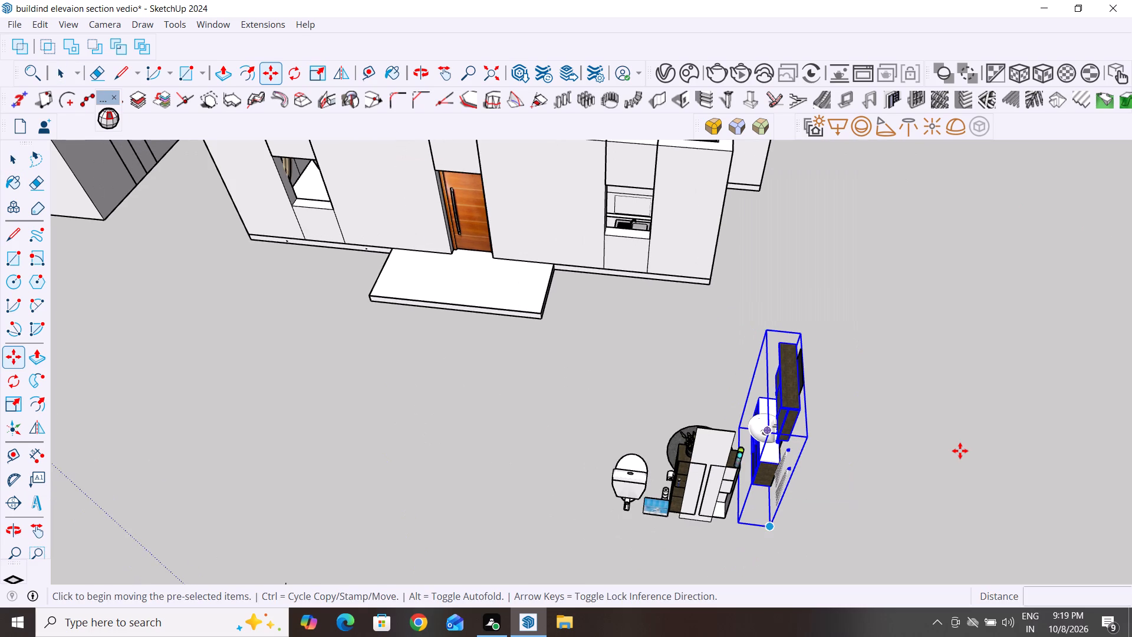
pyautogui.scroll(-7, 970, 455)
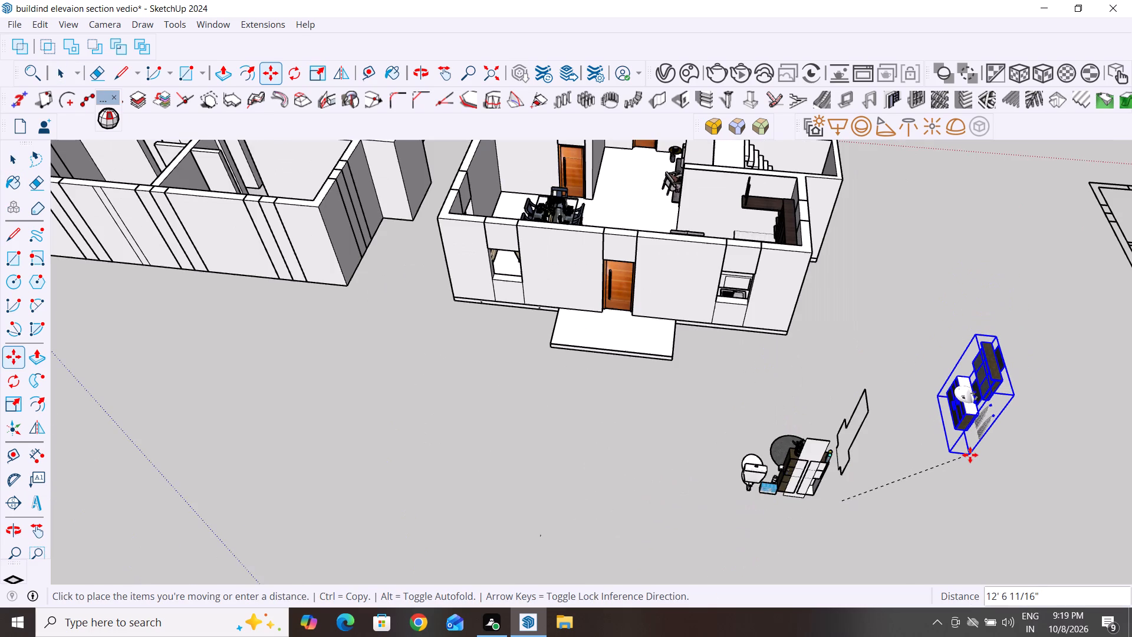
pyautogui.scroll(2, 578, 200)
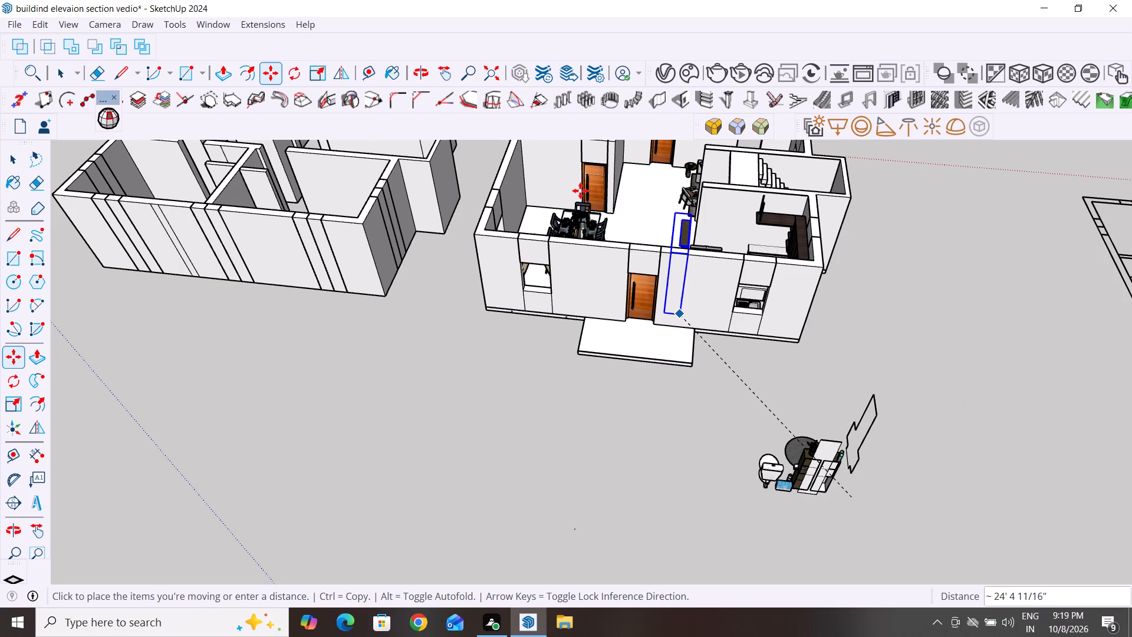
pyautogui.scroll(1, 580, 191)
pyautogui.scroll(-5, 578, 231)
pyautogui.scroll(-2, 596, 291)
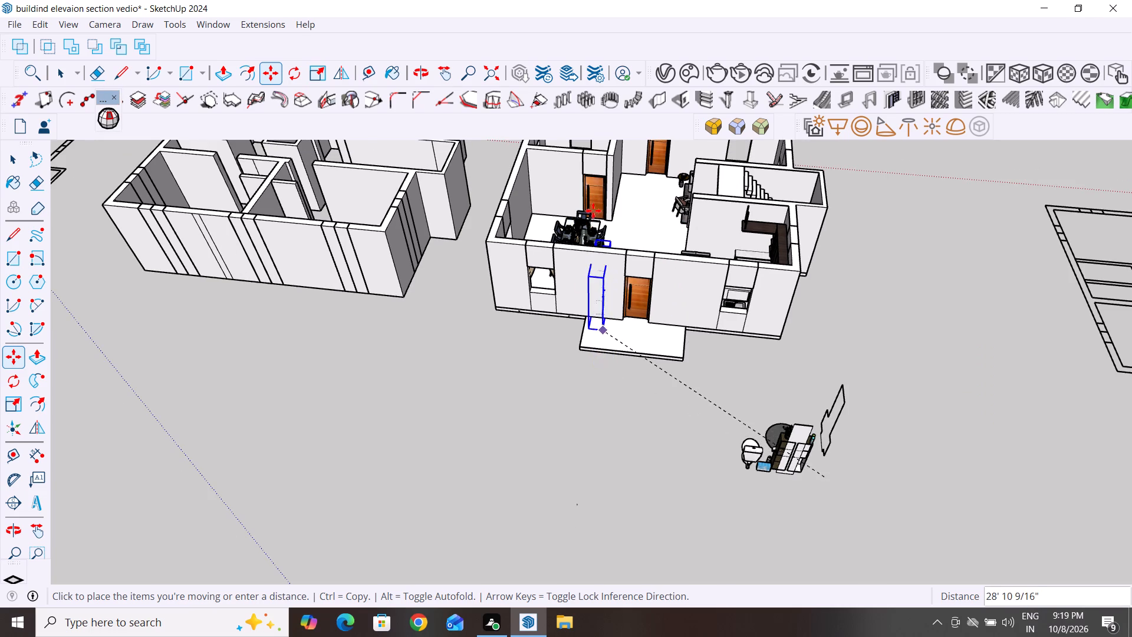
pyautogui.scroll(2, 593, 209)
pyautogui.moveTo(593, 209); pyautogui.dragTo(709, 388, button='middle')
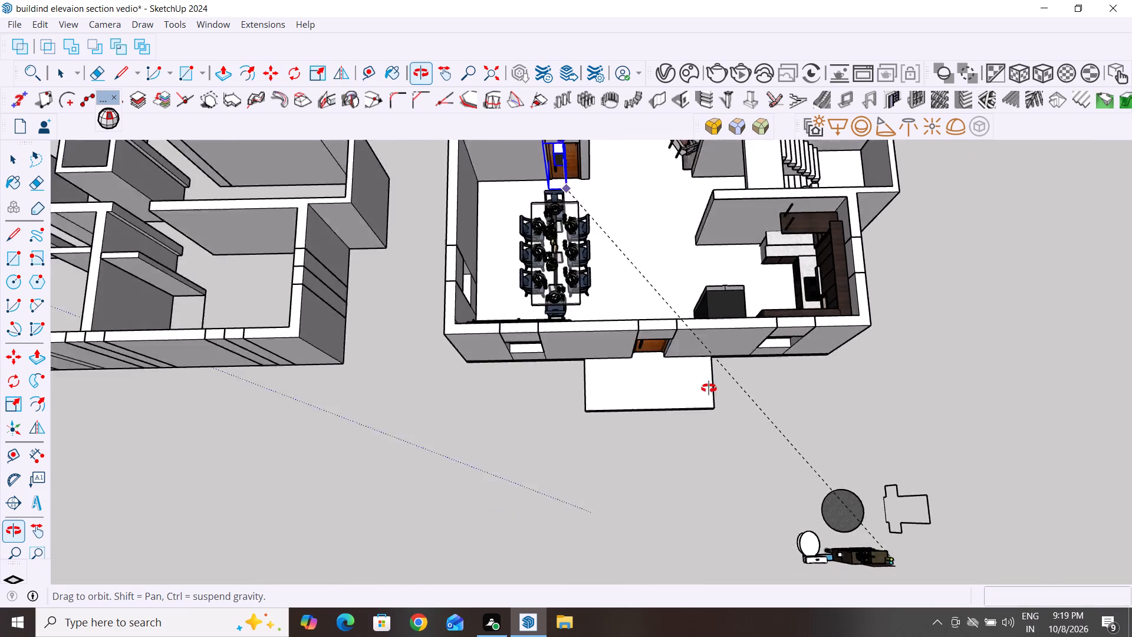
pyautogui.moveTo(709, 388); pyautogui.dragTo(975, 311, button='middle')
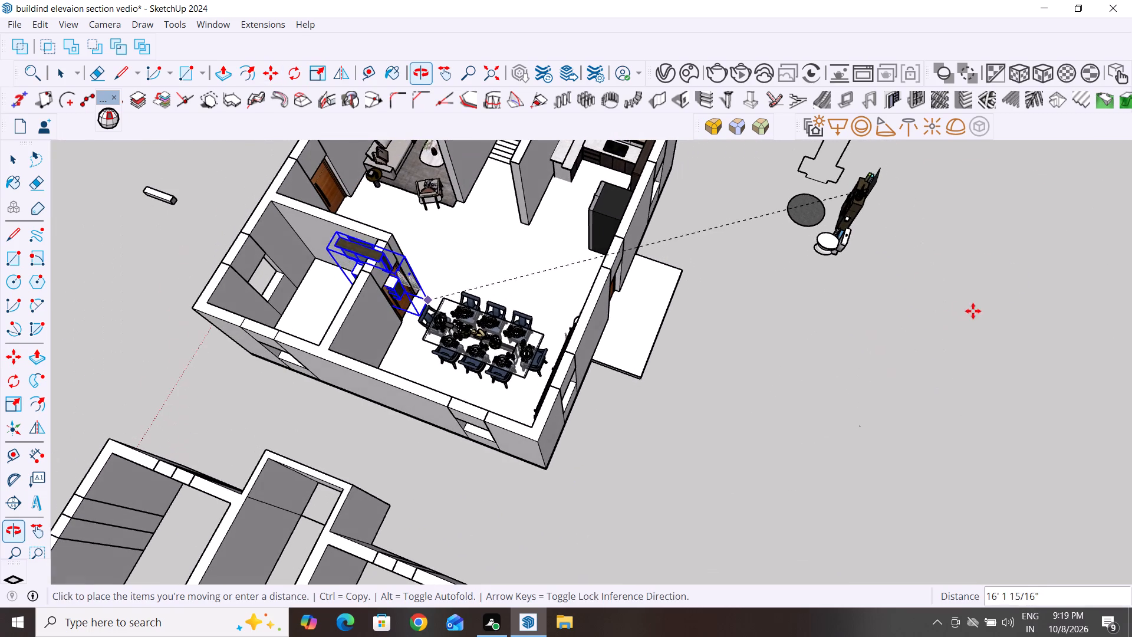
pyautogui.scroll(3, 289, 300)
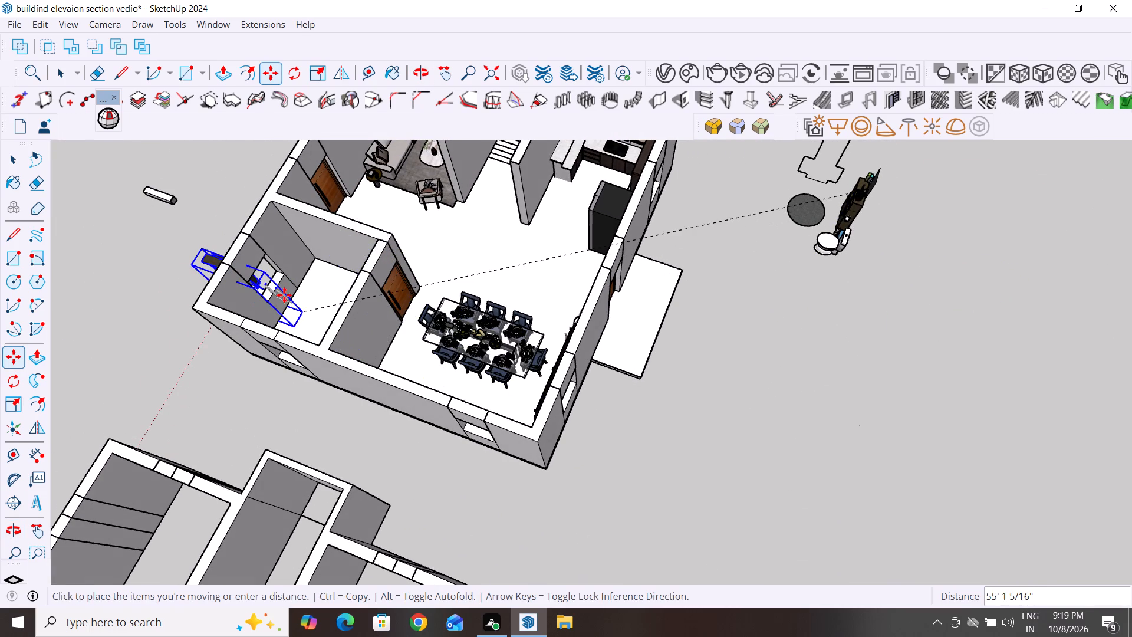
pyautogui.scroll(1, 284, 295)
pyautogui.moveTo(297, 306); pyautogui.dragTo(832, 239, button='middle')
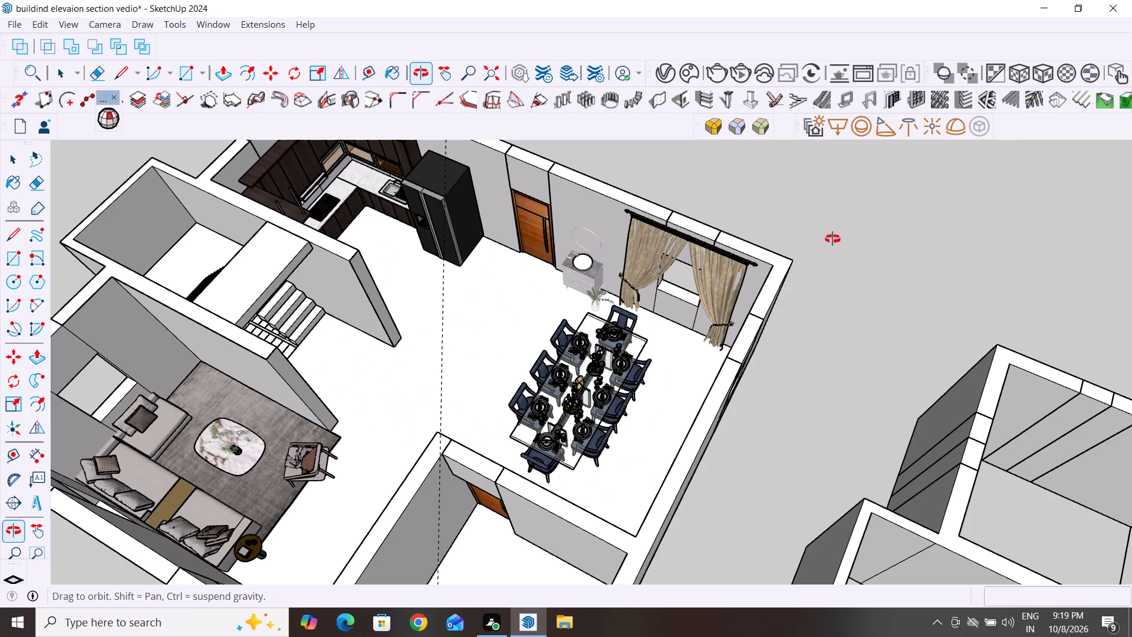
pyautogui.moveTo(832, 239); pyautogui.dragTo(1107, 334, button='middle')
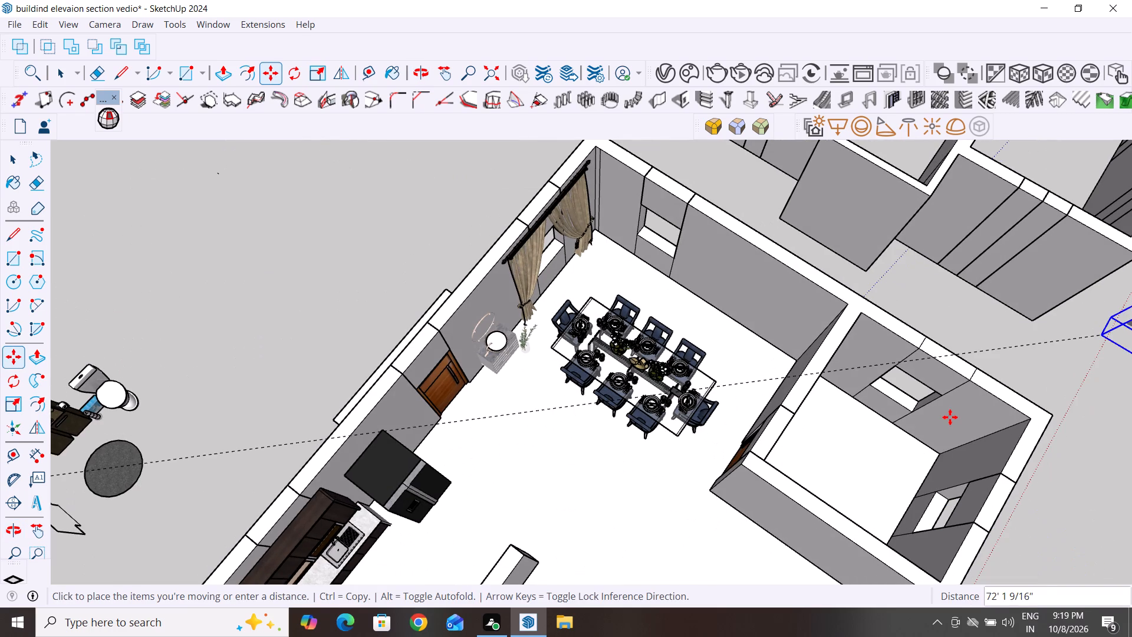
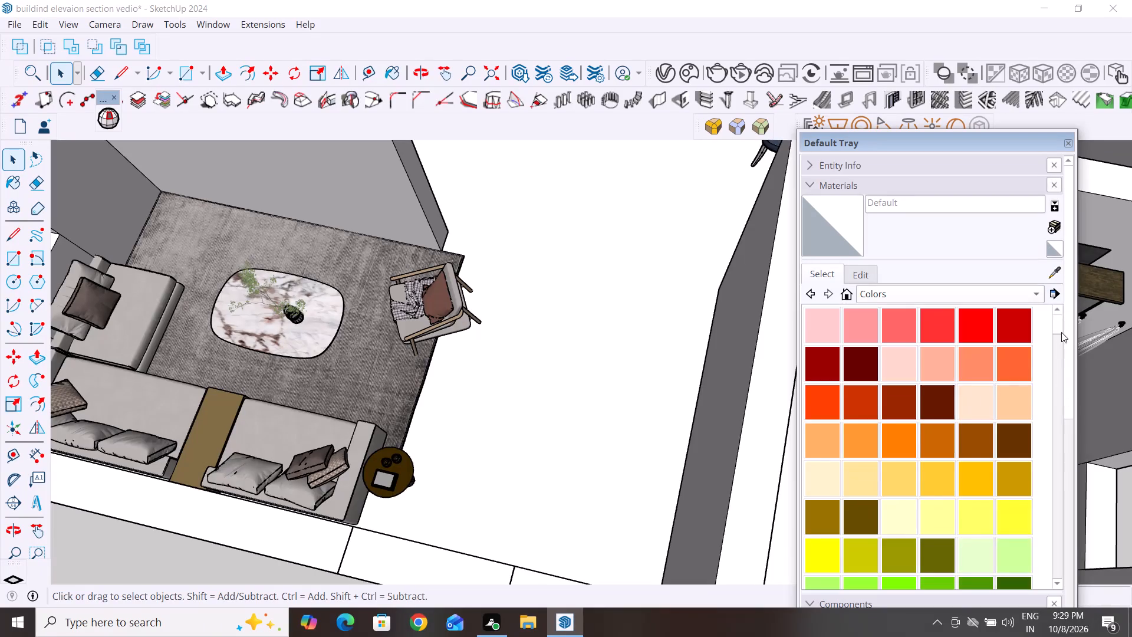
# Purge the unused materials from the model's In Model material collection.
pyautogui.moveTo(1057, 346); pyautogui.dragTo(1055, 339)
pyautogui.moveTo(1058, 331); pyautogui.dragTo(1059, 361)
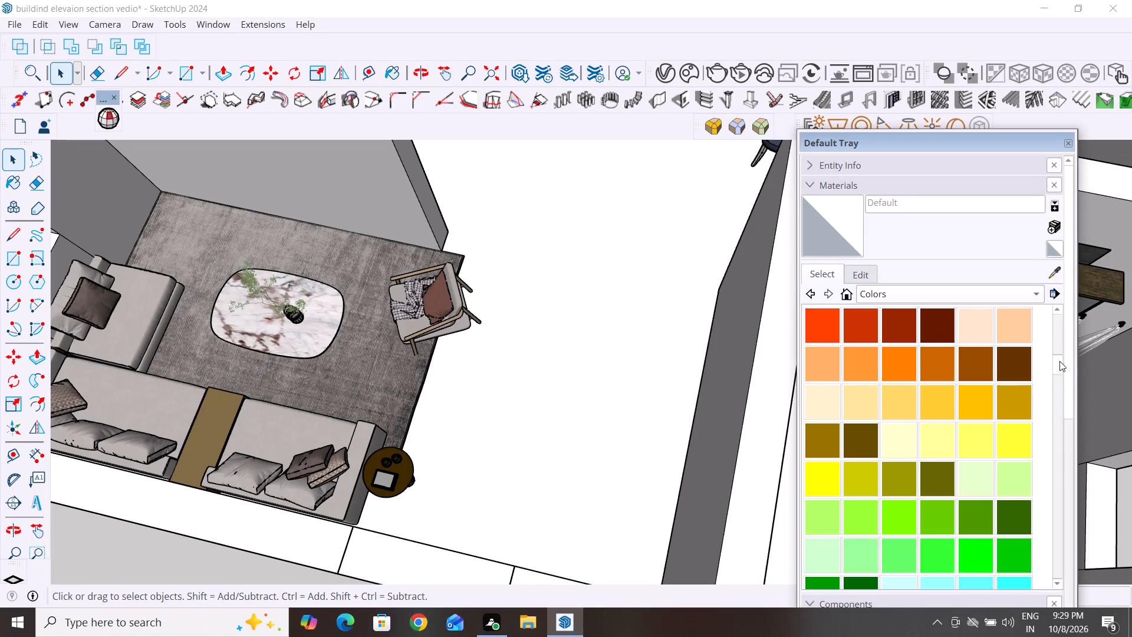
pyautogui.moveTo(1059, 361); pyautogui.dragTo(1062, 609)
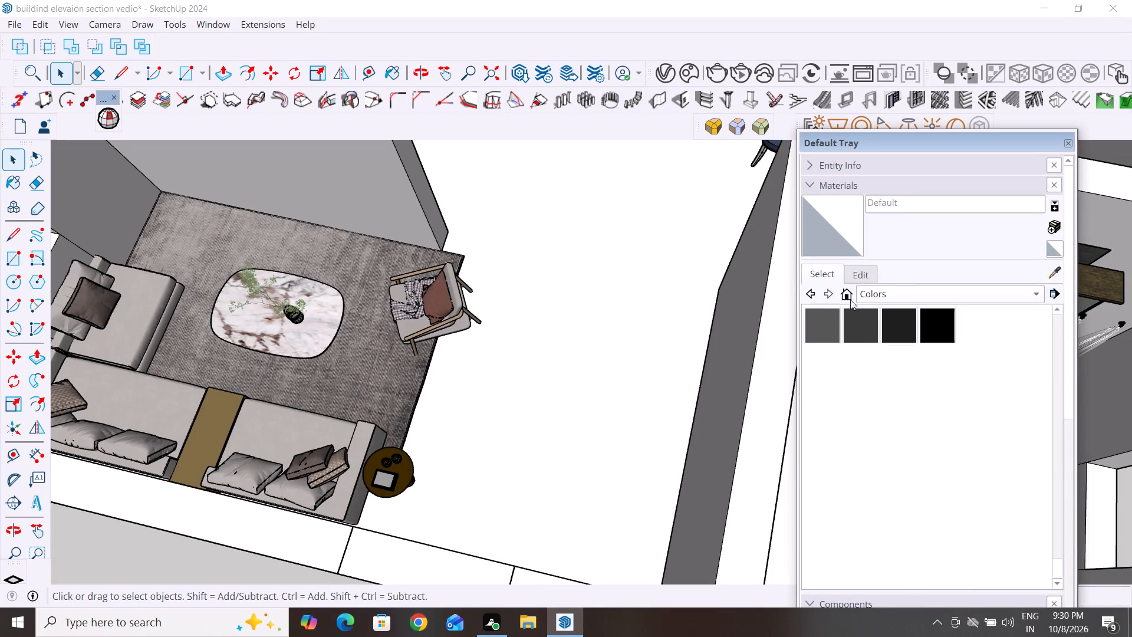
pyautogui.click(850, 300)
pyautogui.scroll(-8, 911, 549)
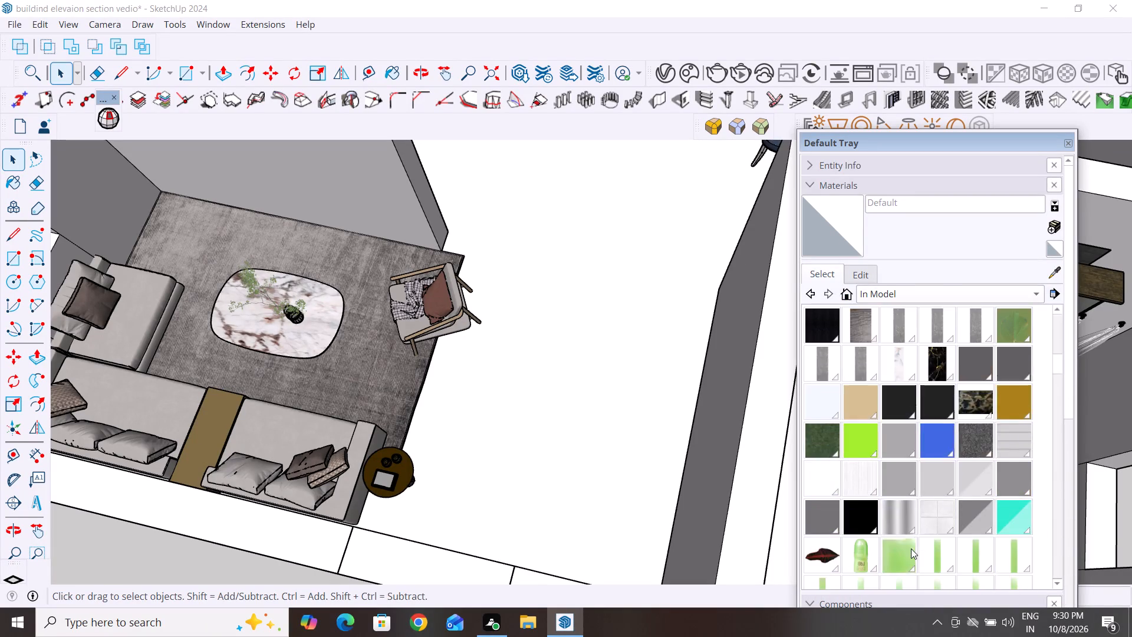
pyautogui.scroll(-20, 911, 549)
pyautogui.scroll(-2, 911, 549)
pyautogui.scroll(-6, 892, 485)
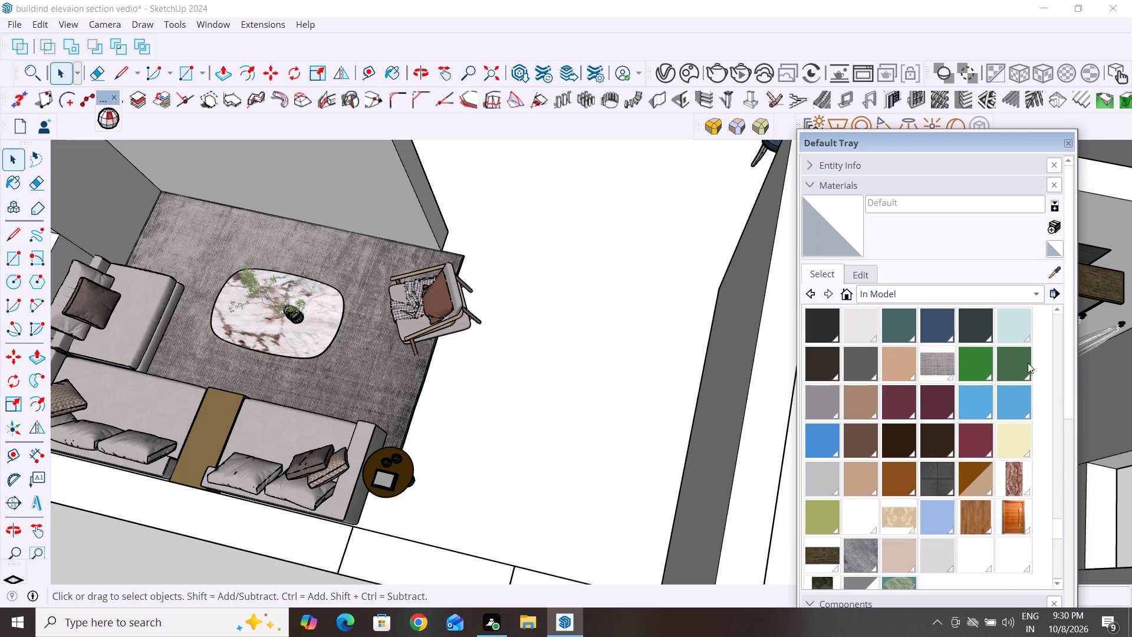
pyautogui.scroll(-7, 966, 489)
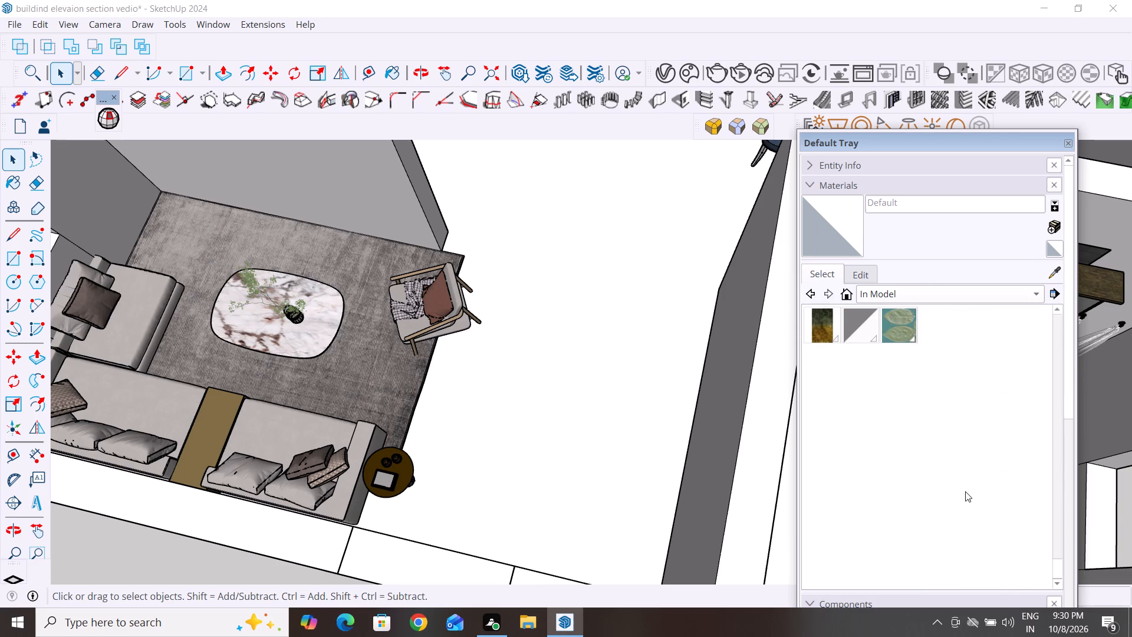
pyautogui.scroll(-2, 965, 491)
pyautogui.scroll(10, 998, 432)
pyautogui.click(1054, 292)
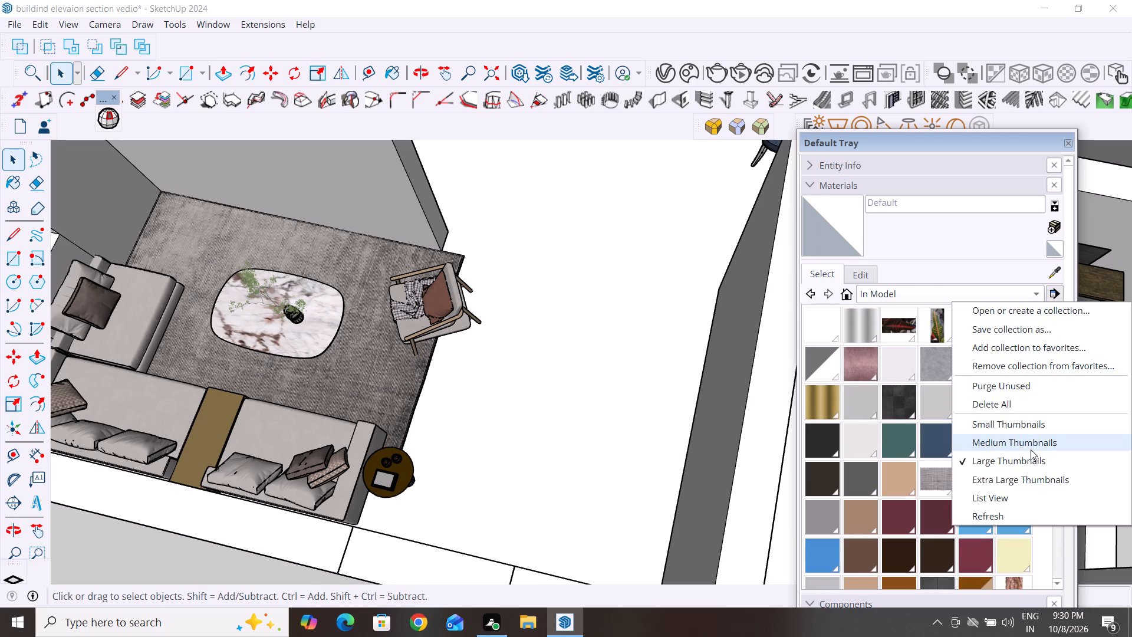
pyautogui.click(1032, 385)
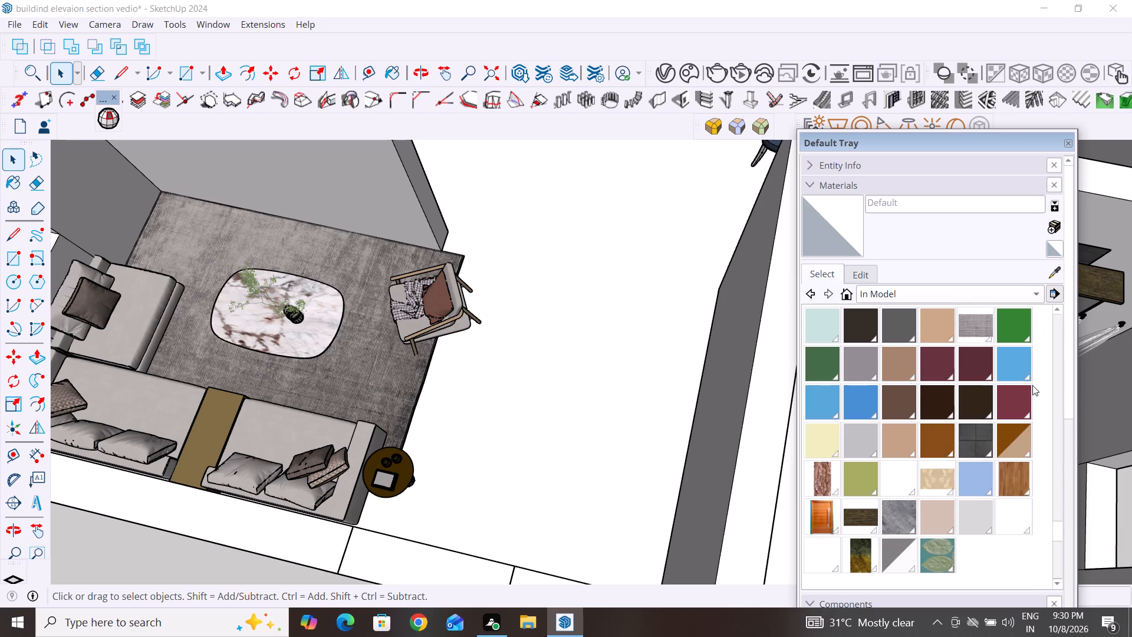
# Look through the remaining In Model materials and the list of available material collections, then collapse the Materials section.
pyautogui.scroll(-4, 991, 485)
pyautogui.scroll(8, 991, 485)
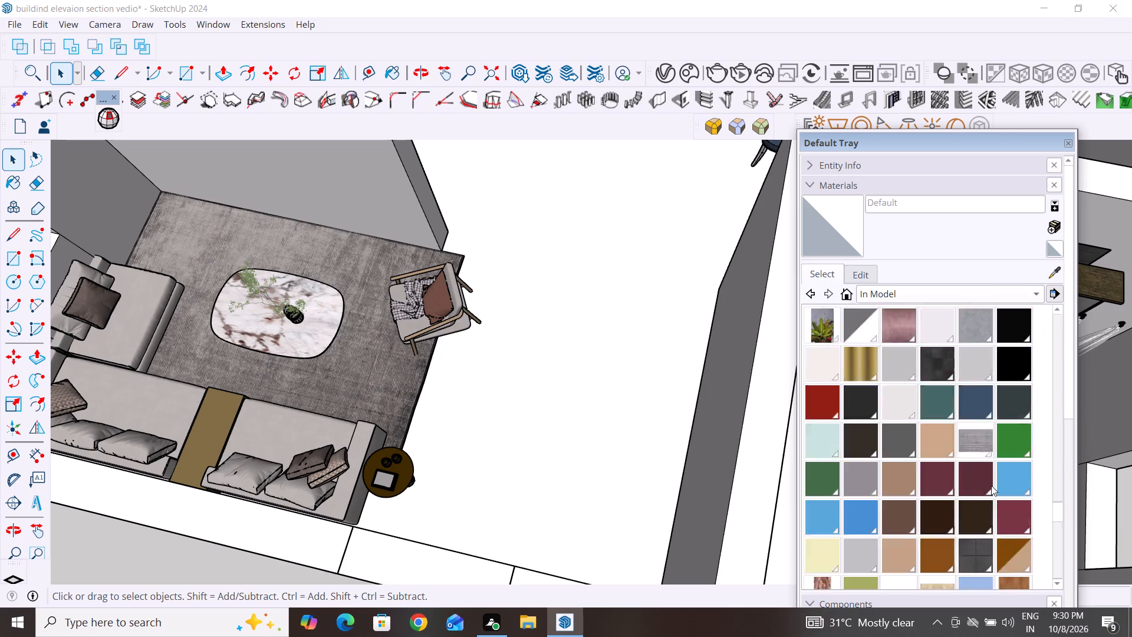
pyautogui.scroll(19, 991, 485)
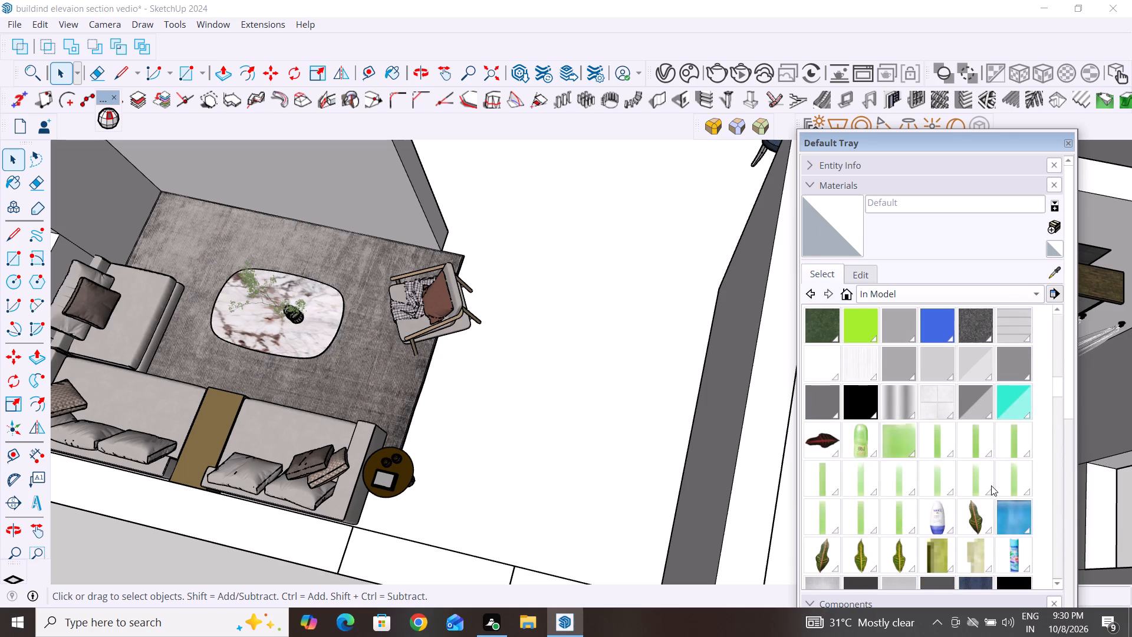
pyautogui.scroll(7, 991, 485)
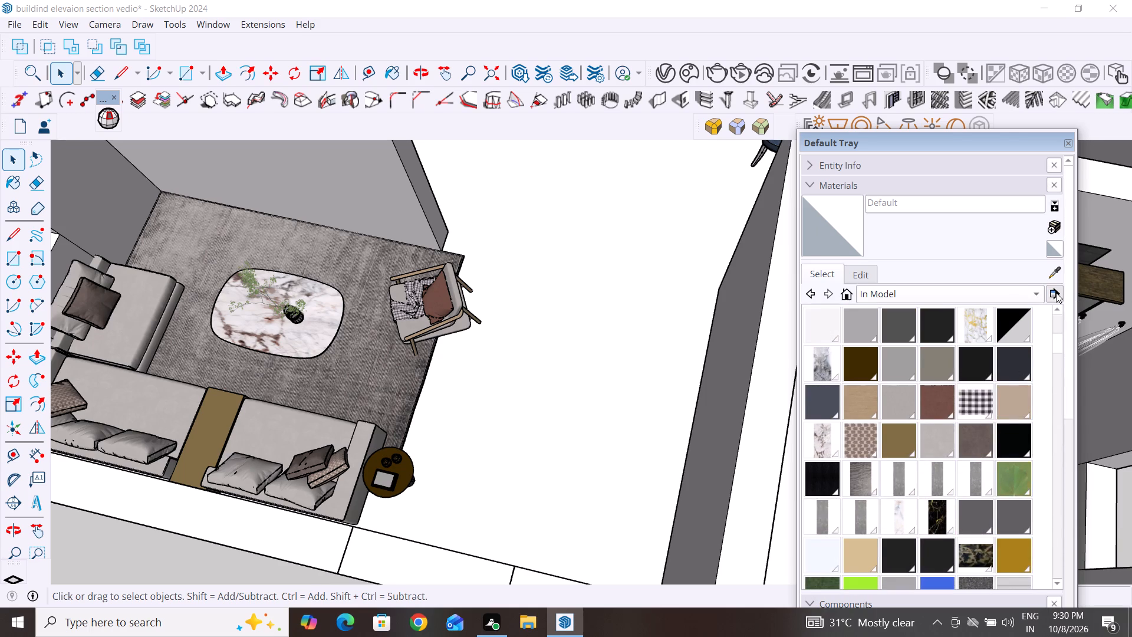
pyautogui.click(1056, 293)
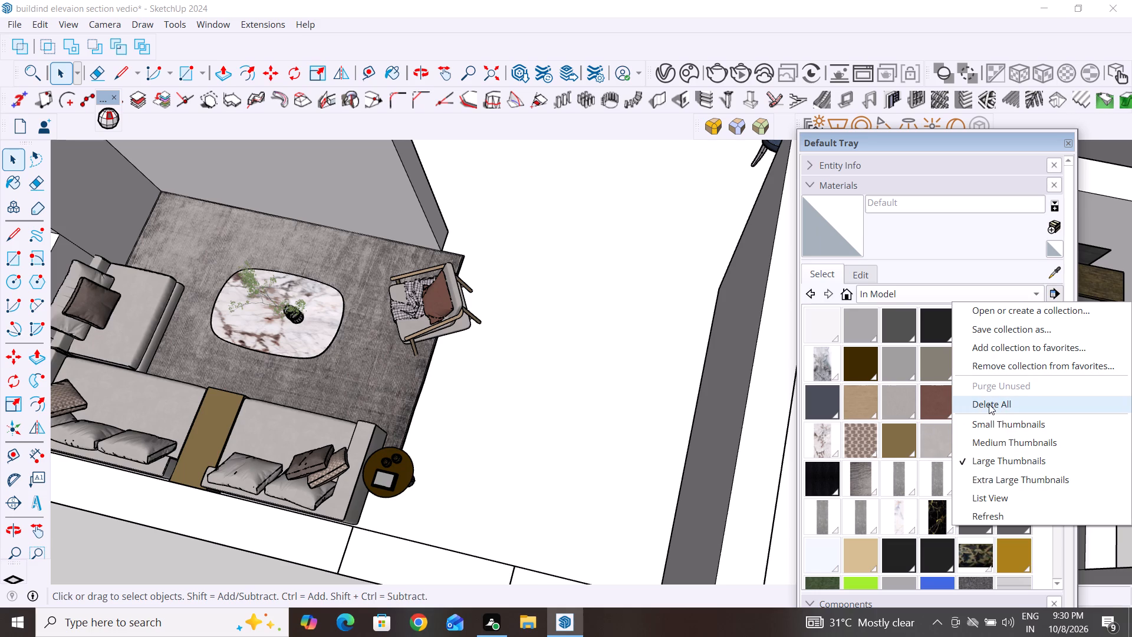
pyautogui.scroll(5, 877, 462)
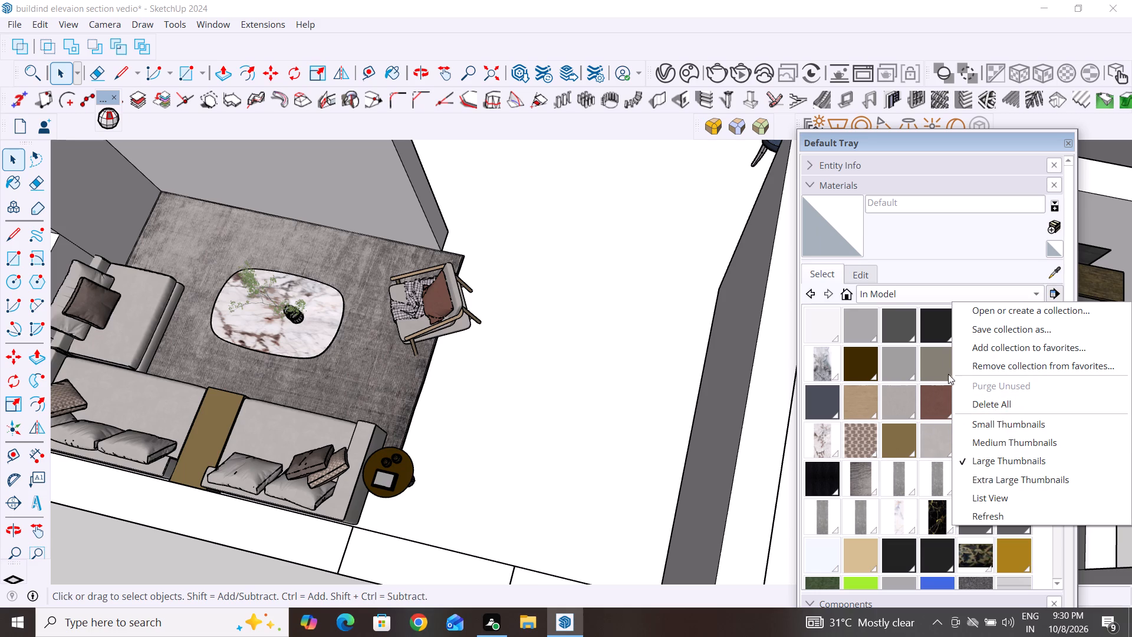
pyautogui.click(789, 515)
pyautogui.scroll(3, 917, 461)
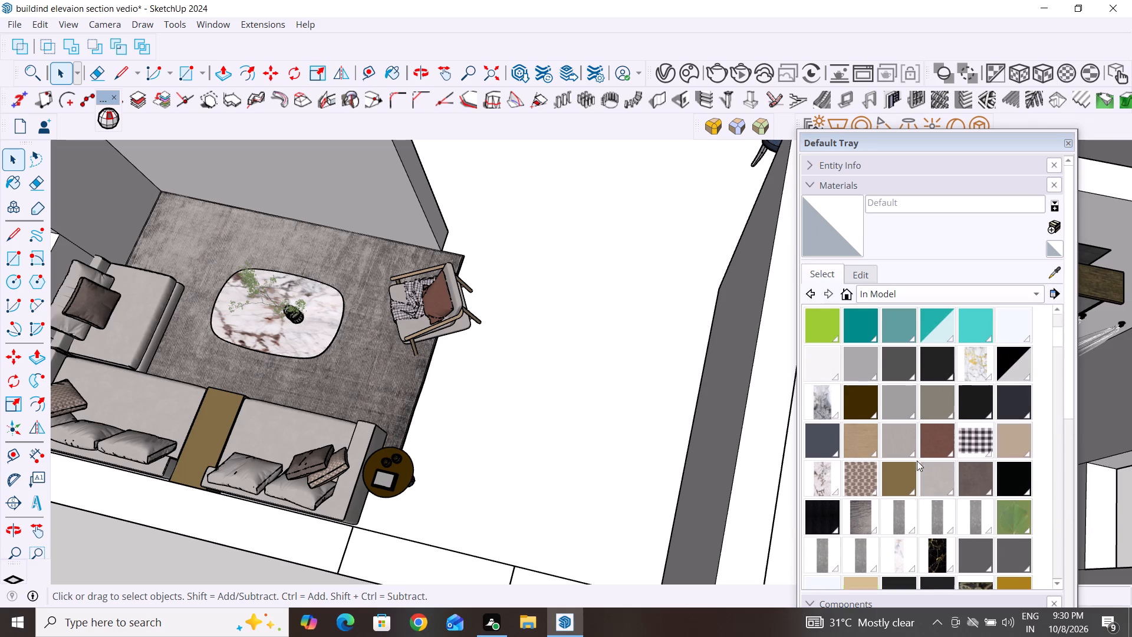
pyautogui.scroll(8, 917, 461)
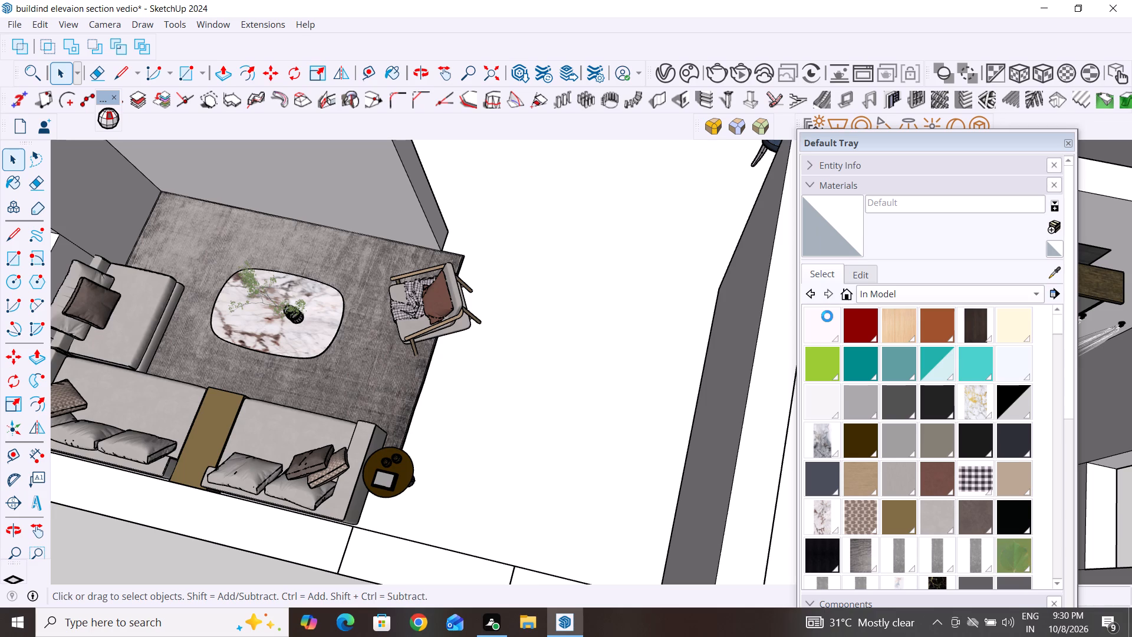
pyautogui.scroll(-3, 827, 316)
pyautogui.scroll(-1, 878, 497)
pyautogui.scroll(1, 878, 497)
pyautogui.scroll(-1, 878, 497)
pyautogui.scroll(3, 878, 497)
pyautogui.scroll(-1, 878, 497)
pyautogui.scroll(2, 878, 497)
pyautogui.scroll(4, 955, 526)
pyautogui.click(855, 272)
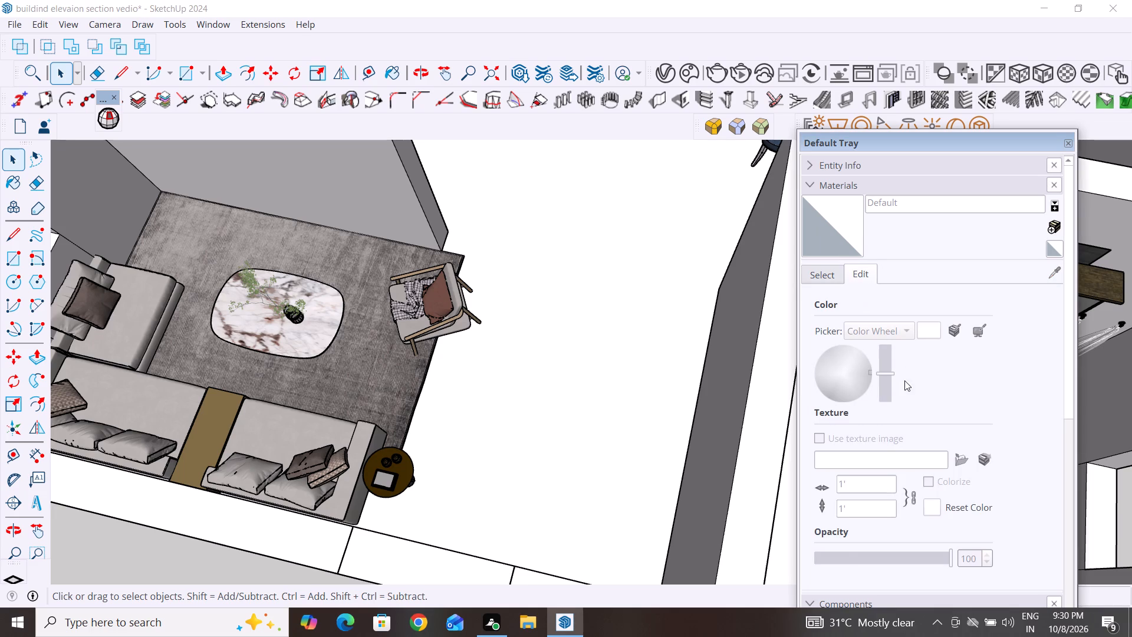
pyautogui.click(822, 275)
pyautogui.click(897, 300)
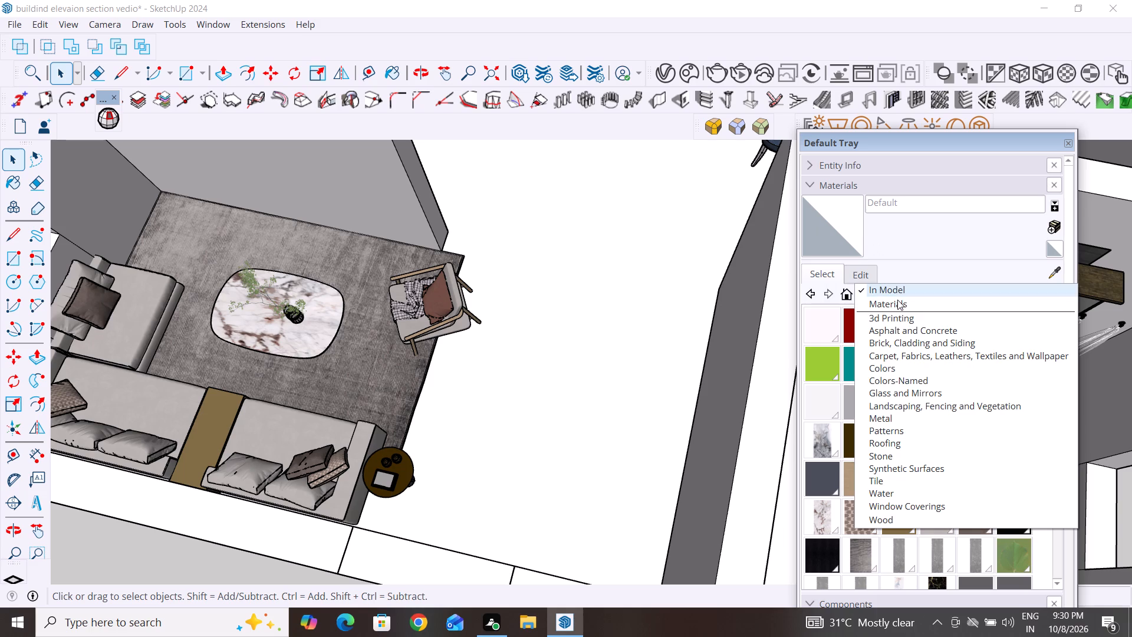
pyautogui.scroll(3, 881, 512)
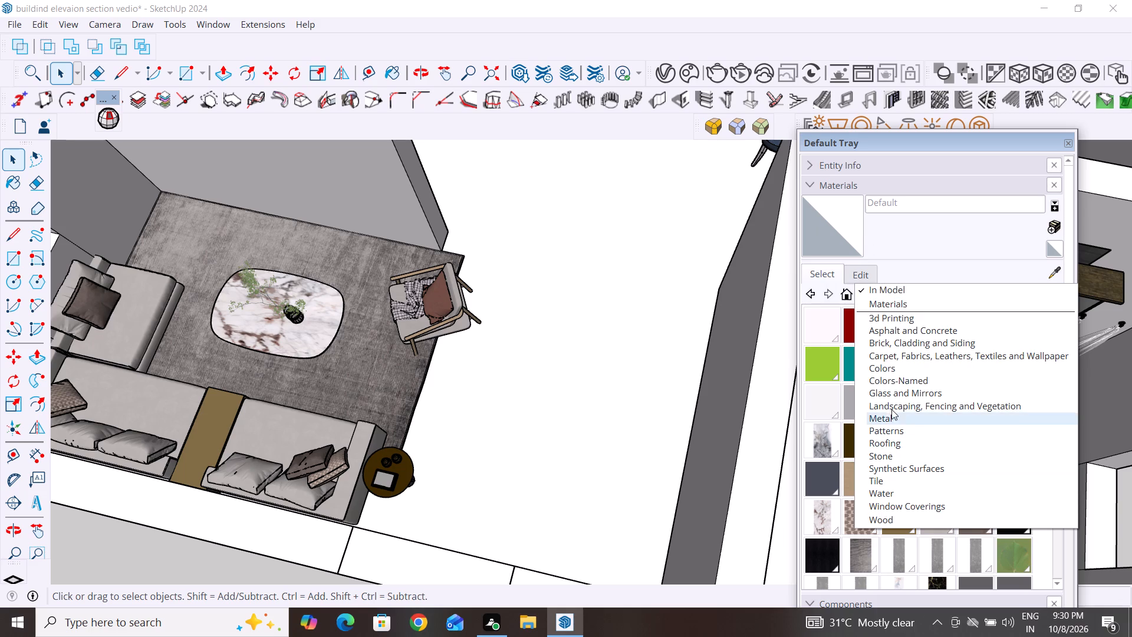
pyautogui.scroll(3, 899, 367)
pyautogui.scroll(-9, 899, 367)
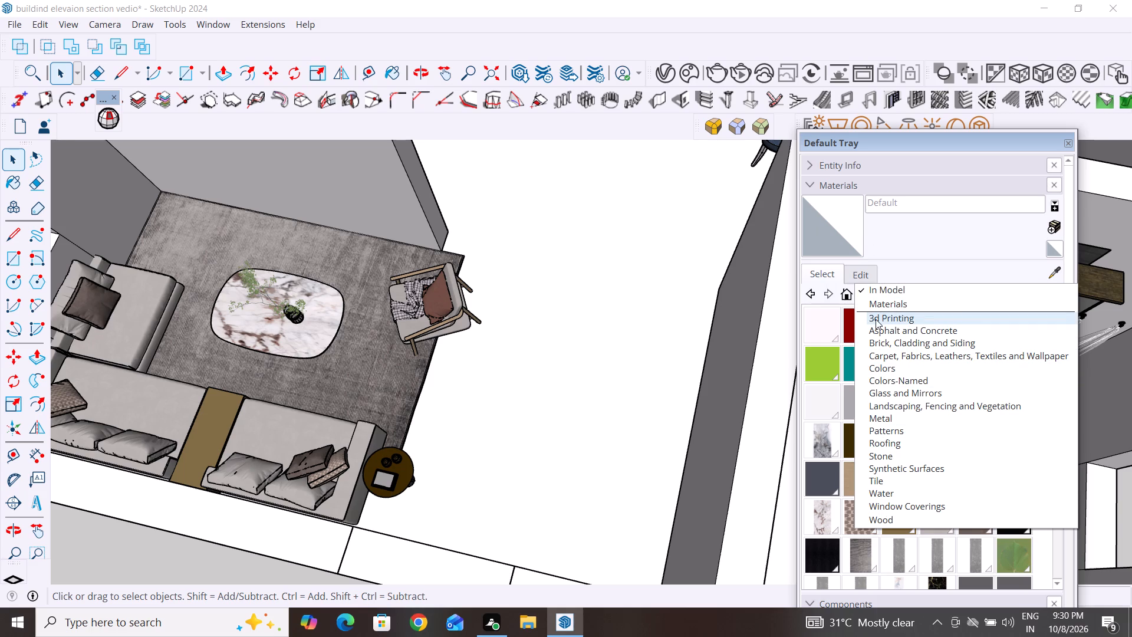
pyautogui.click(917, 228)
pyautogui.click(810, 188)
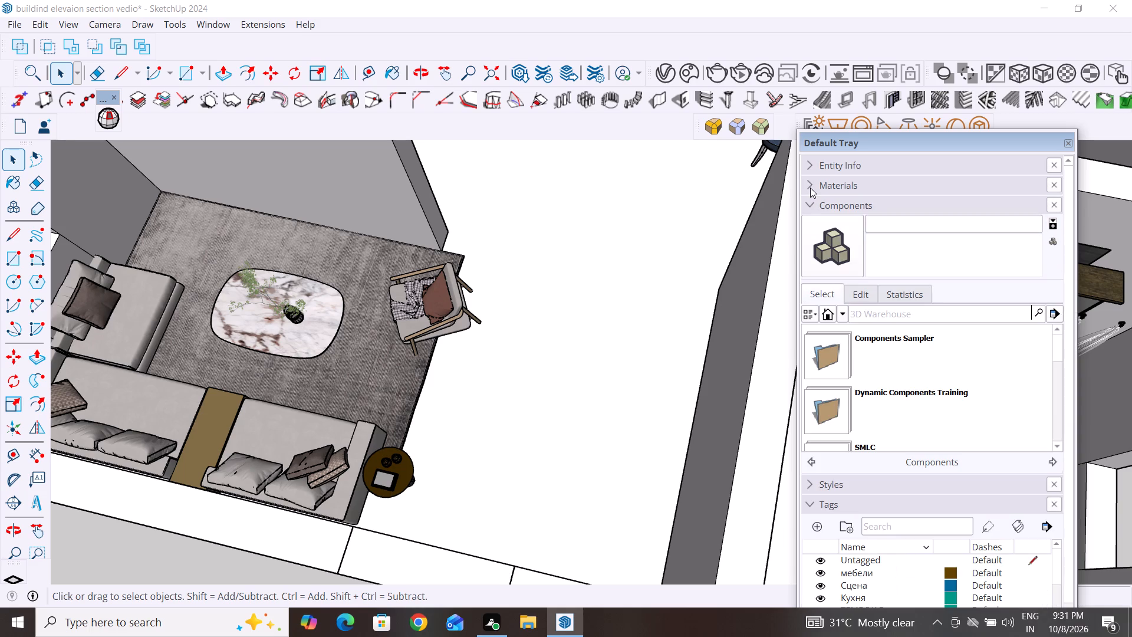
# Browse the component collections and open Dynamic Components Training.
pyautogui.scroll(-5, 926, 403)
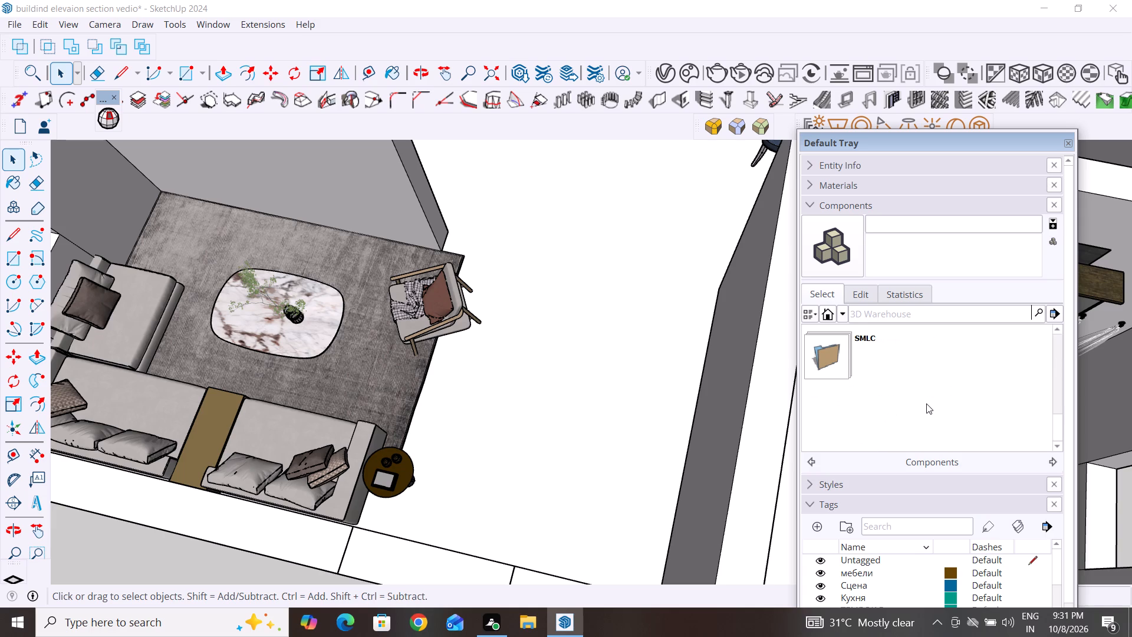
pyautogui.scroll(8, 926, 403)
pyautogui.click(1057, 308)
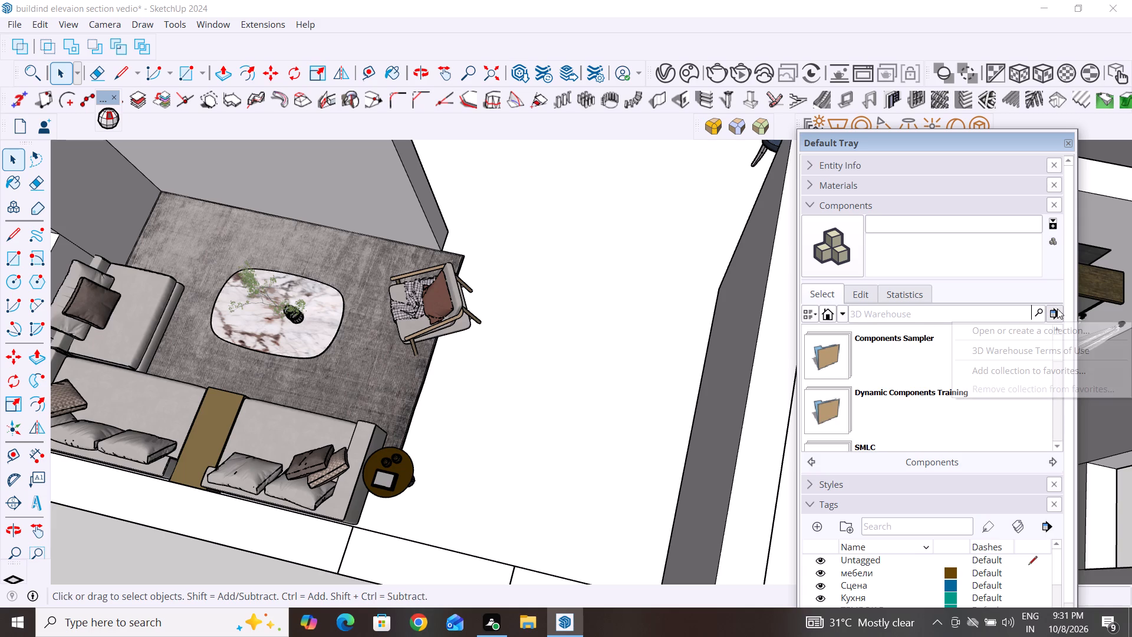
pyautogui.click(946, 432)
pyautogui.scroll(-2, 983, 468)
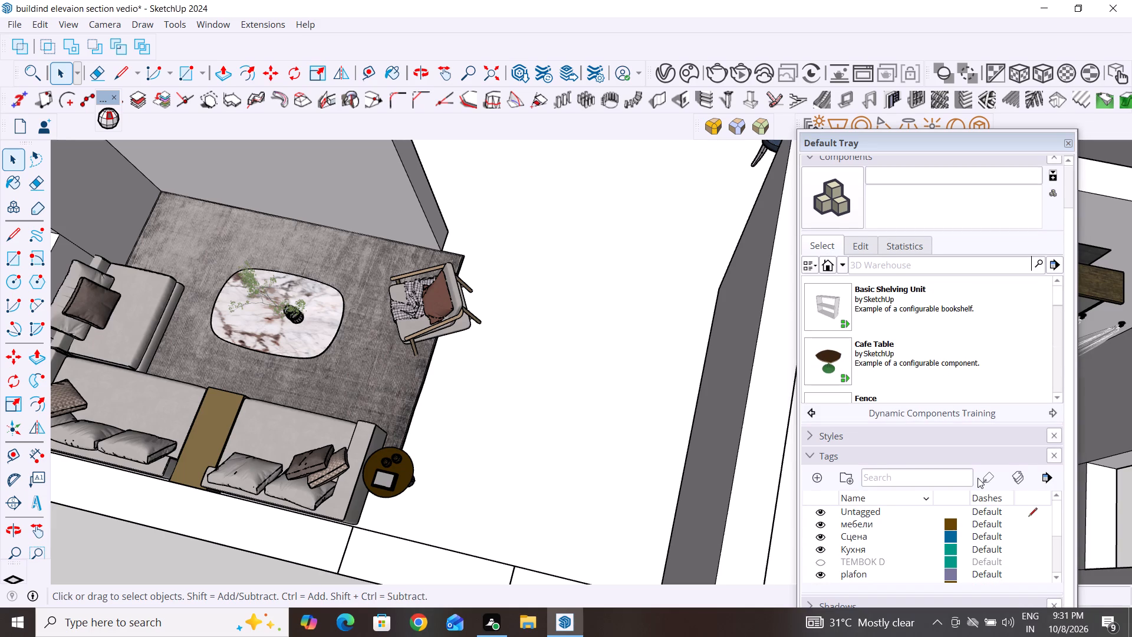
pyautogui.scroll(-6, 978, 478)
# Move the Default Tray higher and expand its Shadows and Scenes sections.
pyautogui.moveTo(987, 144); pyautogui.dragTo(987, 92)
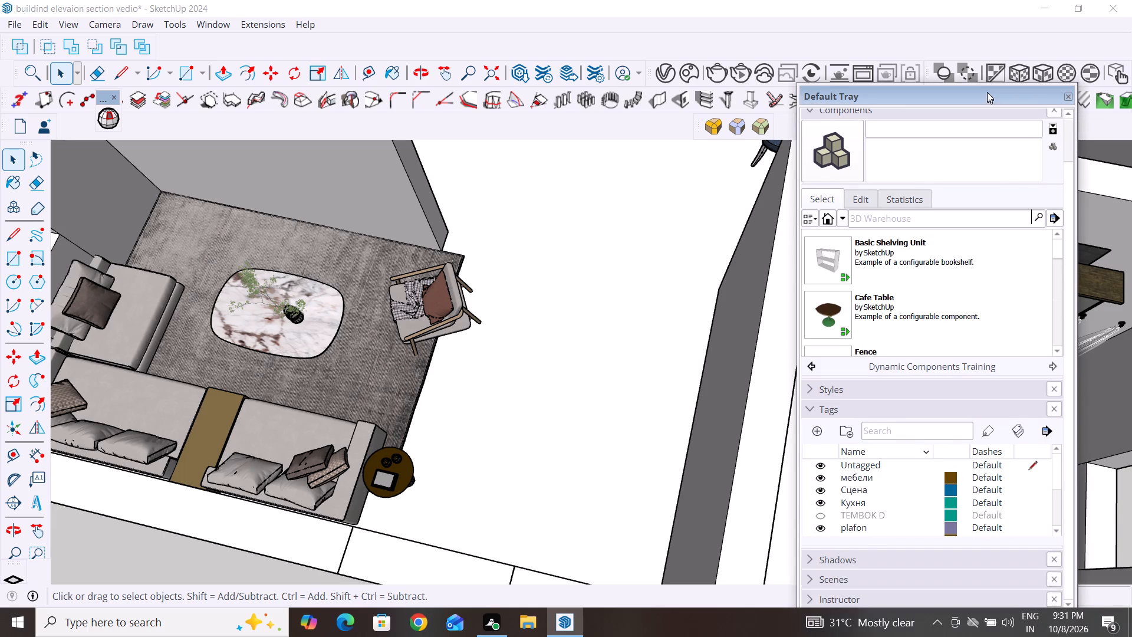
pyautogui.moveTo(987, 92); pyautogui.dragTo(987, 61)
pyautogui.click(810, 520)
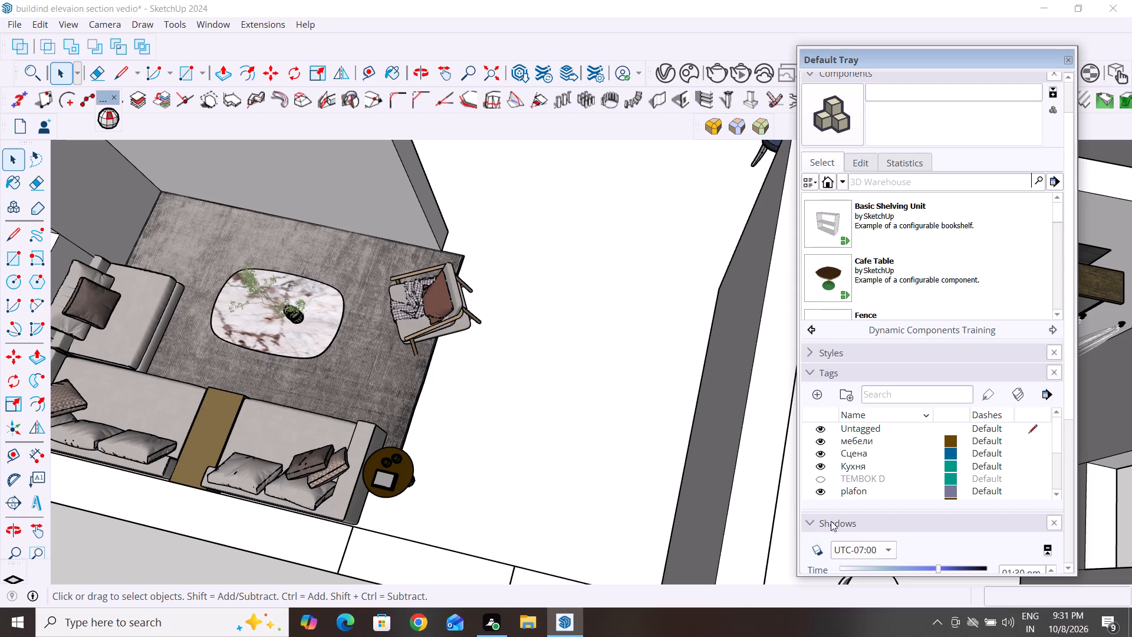
pyautogui.scroll(-10, 834, 521)
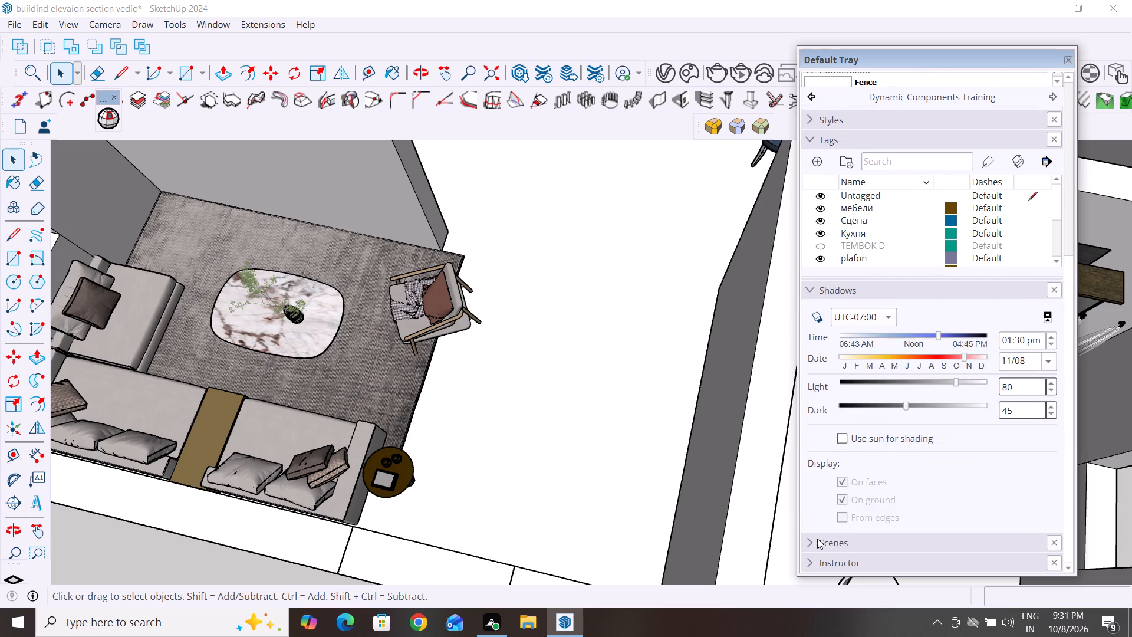
pyautogui.click(812, 541)
pyautogui.scroll(-7, 827, 537)
pyautogui.scroll(4, 827, 537)
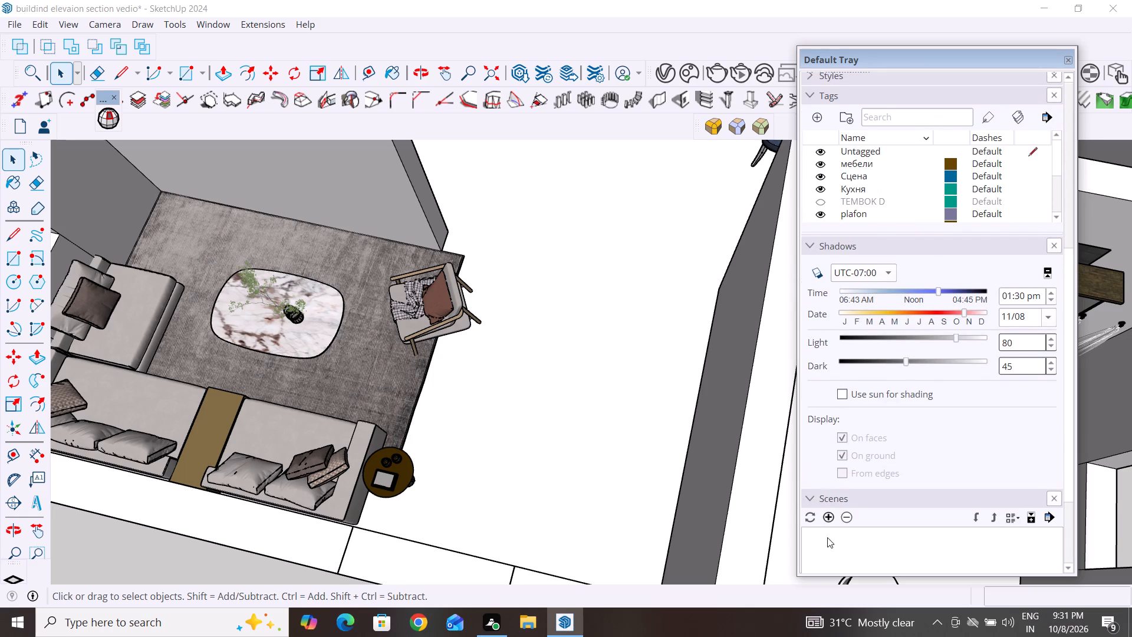
# Look through the Dynamic Components Training collection and the components' Edit and Statistics pages, then collapse the Components section.
pyautogui.scroll(8, 953, 406)
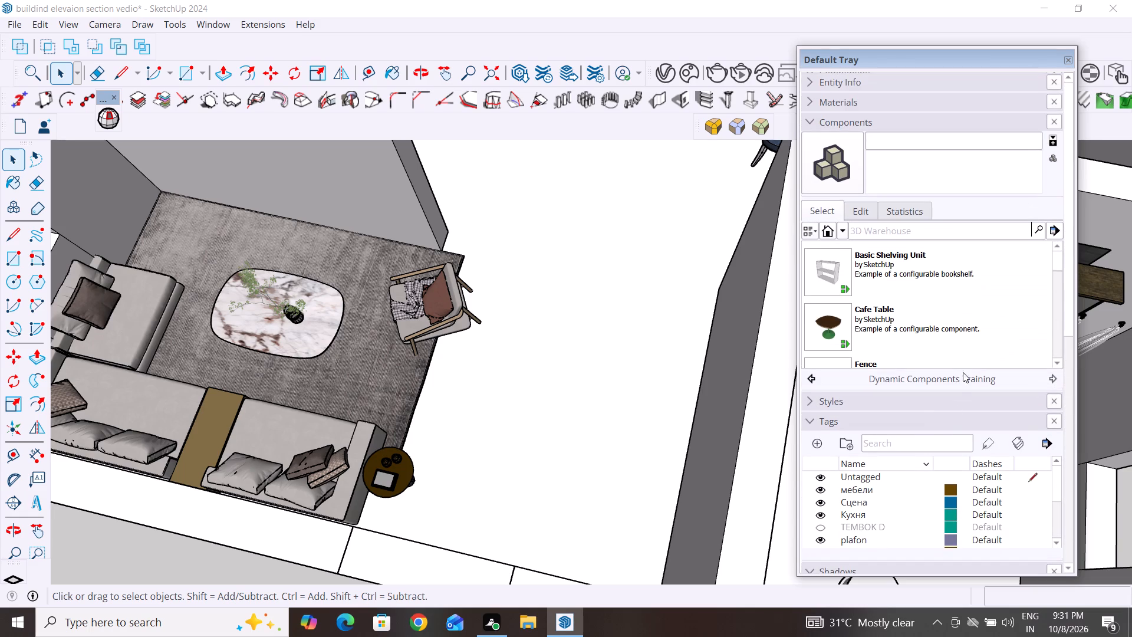
pyautogui.scroll(-9, 972, 323)
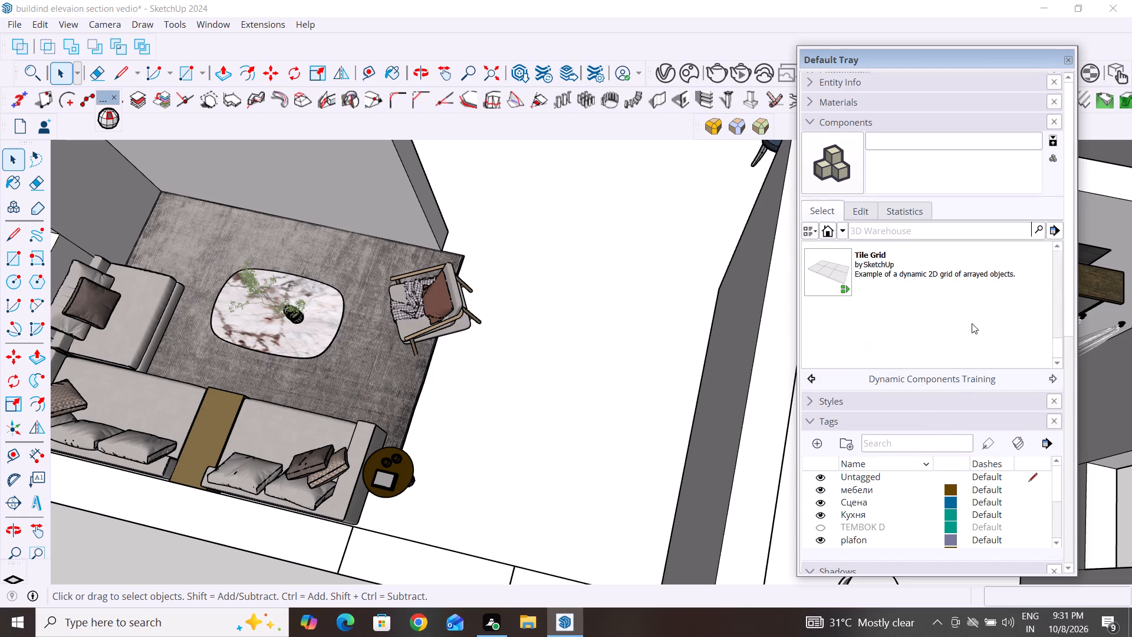
pyautogui.scroll(10, 972, 323)
pyautogui.click(864, 209)
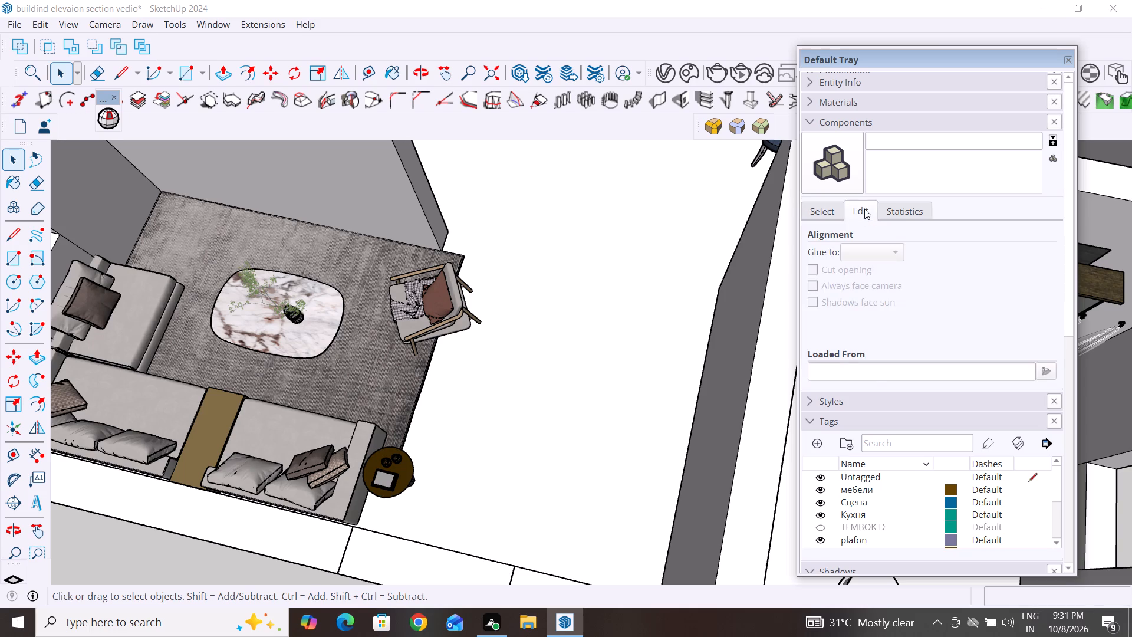
pyautogui.click(901, 208)
pyautogui.scroll(4, 917, 329)
pyautogui.scroll(-5, 917, 329)
pyautogui.scroll(2, 917, 329)
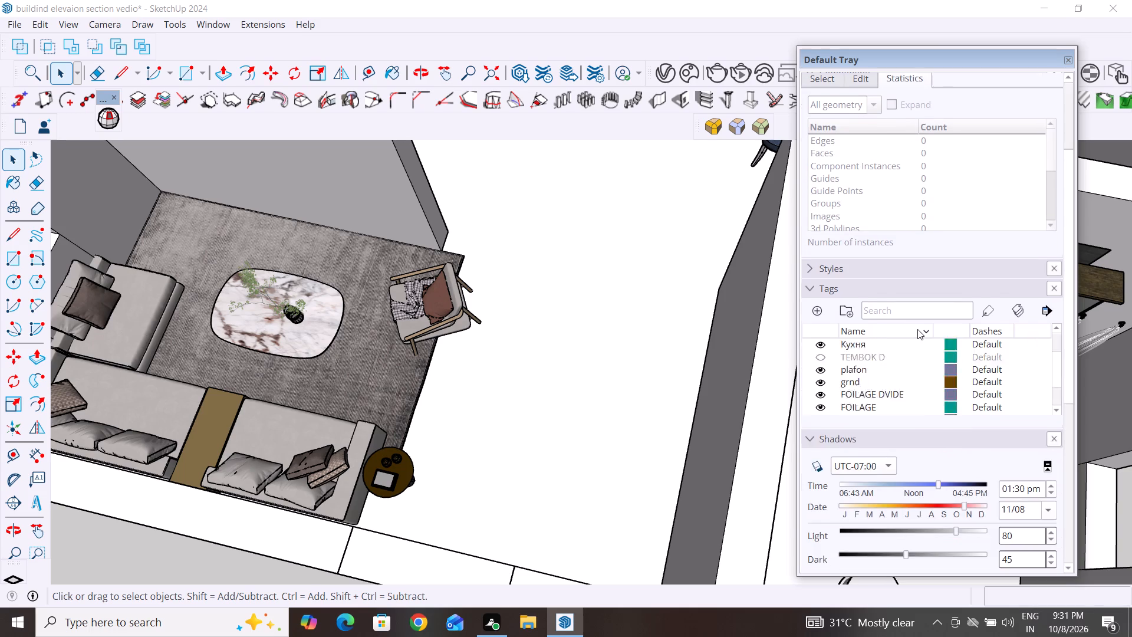
pyautogui.scroll(4, 917, 329)
pyautogui.click(821, 209)
pyautogui.scroll(5, 879, 342)
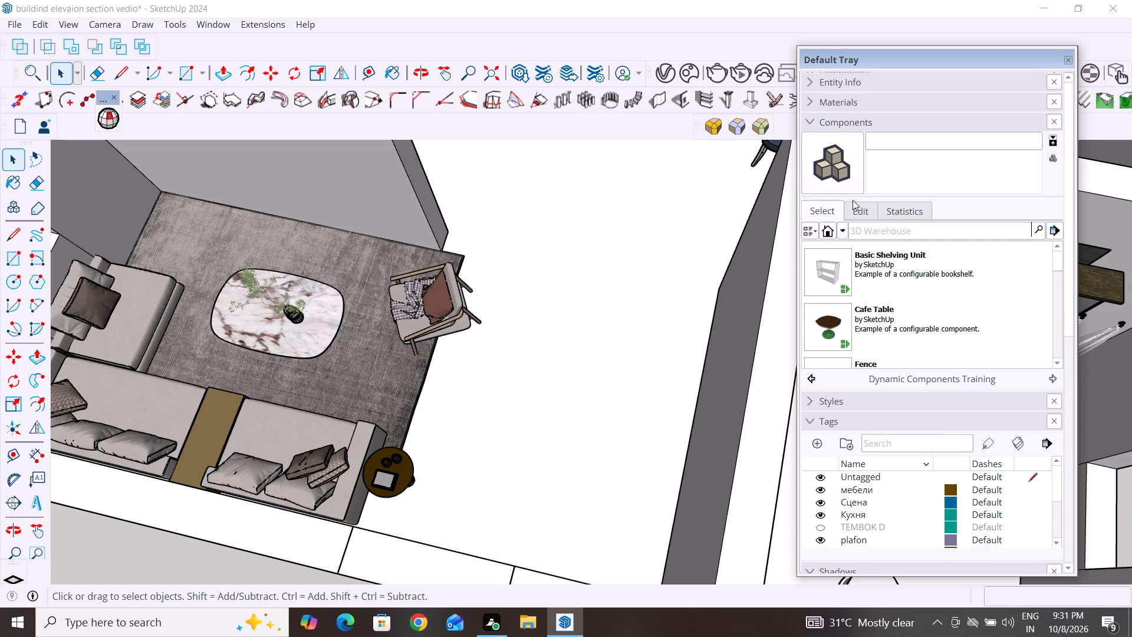
pyautogui.click(808, 124)
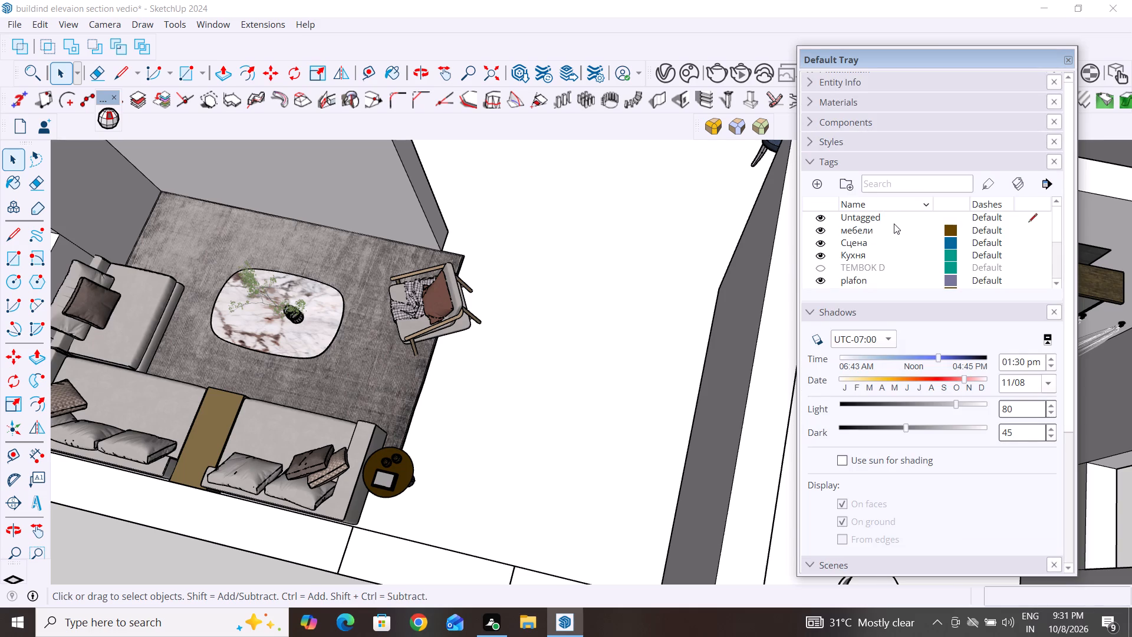
# Look through the tag list and its additional options, then close the Default Tray.
pyautogui.scroll(2, 894, 232)
pyautogui.scroll(-3, 894, 232)
pyautogui.scroll(4, 894, 232)
pyautogui.click(1048, 182)
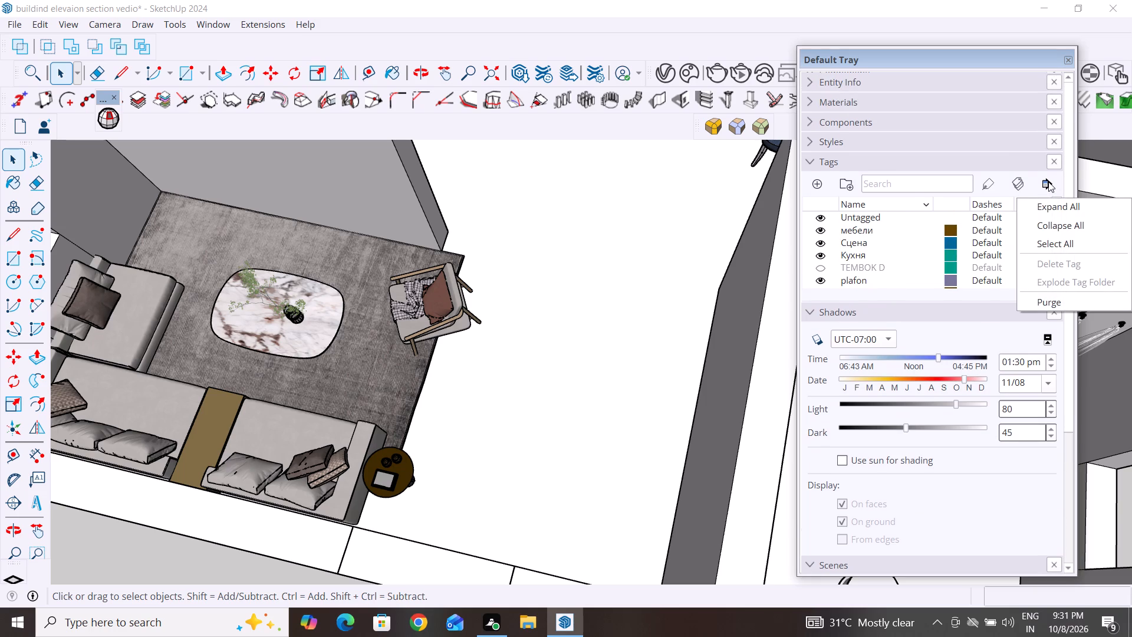
pyautogui.click(1071, 62)
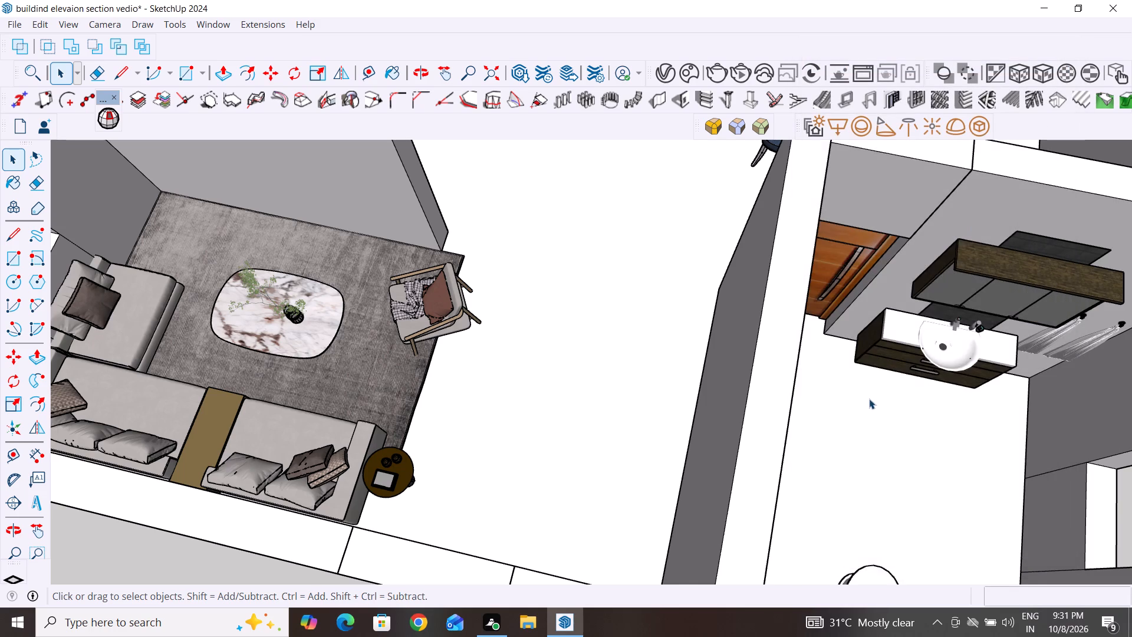
# Open the 3D Warehouse to find a component for the front wall's window openings.
pyautogui.scroll(-20, 869, 400)
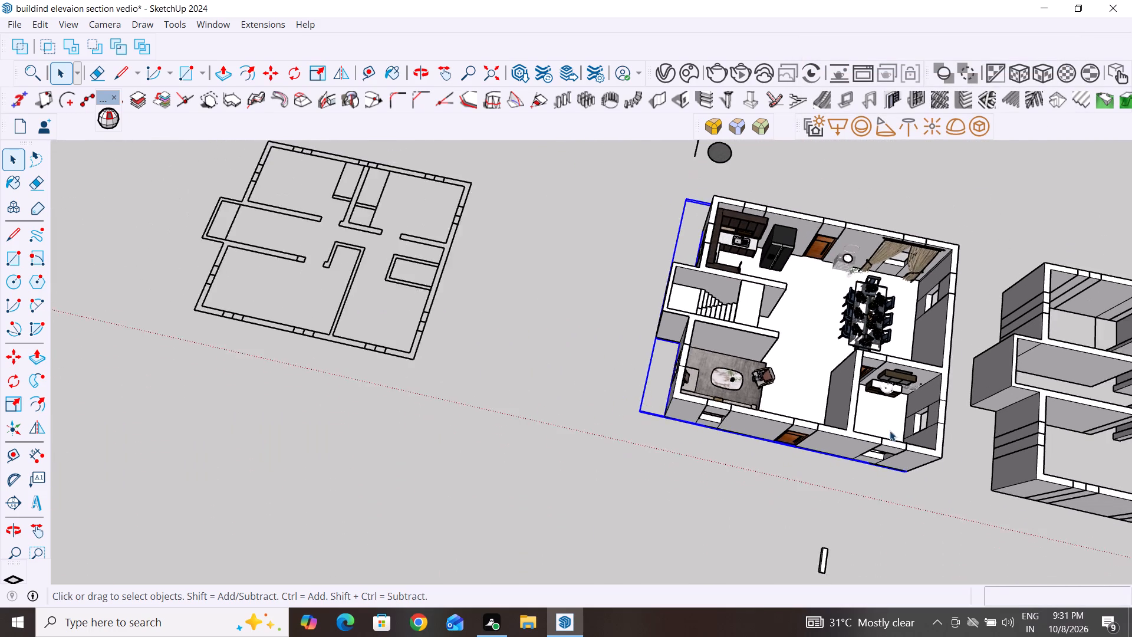
pyautogui.moveTo(957, 469); pyautogui.dragTo(958, 301, button='middle')
pyautogui.scroll(8, 946, 372)
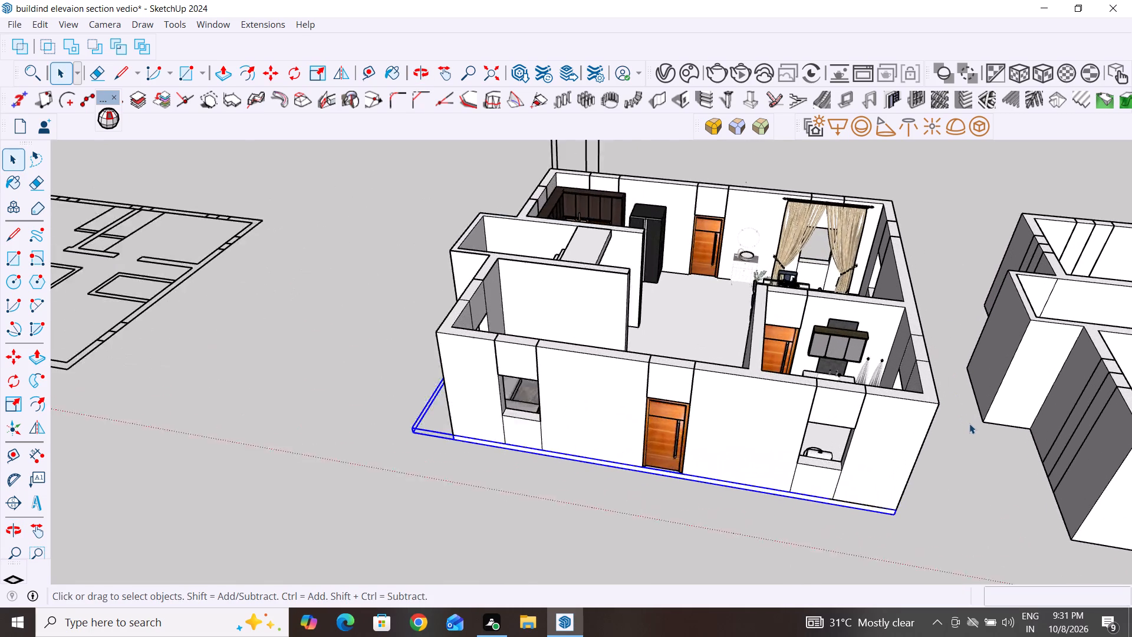
pyautogui.scroll(3, 969, 423)
pyautogui.moveTo(955, 472); pyautogui.dragTo(985, 427, button='middle')
pyautogui.scroll(1, 955, 472)
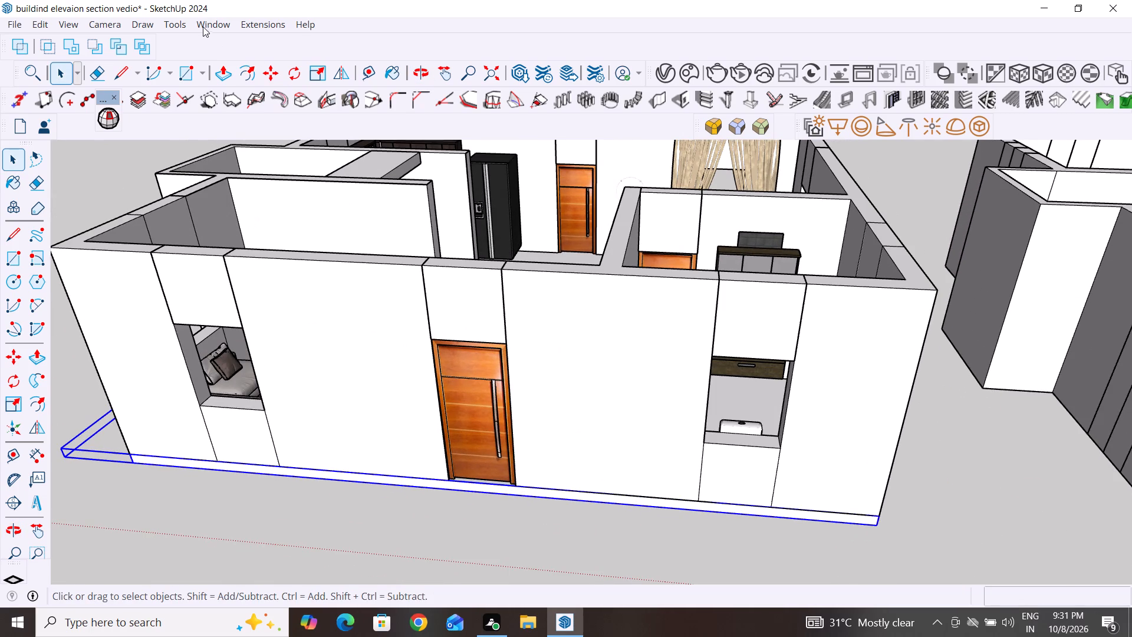
pyautogui.click(218, 21)
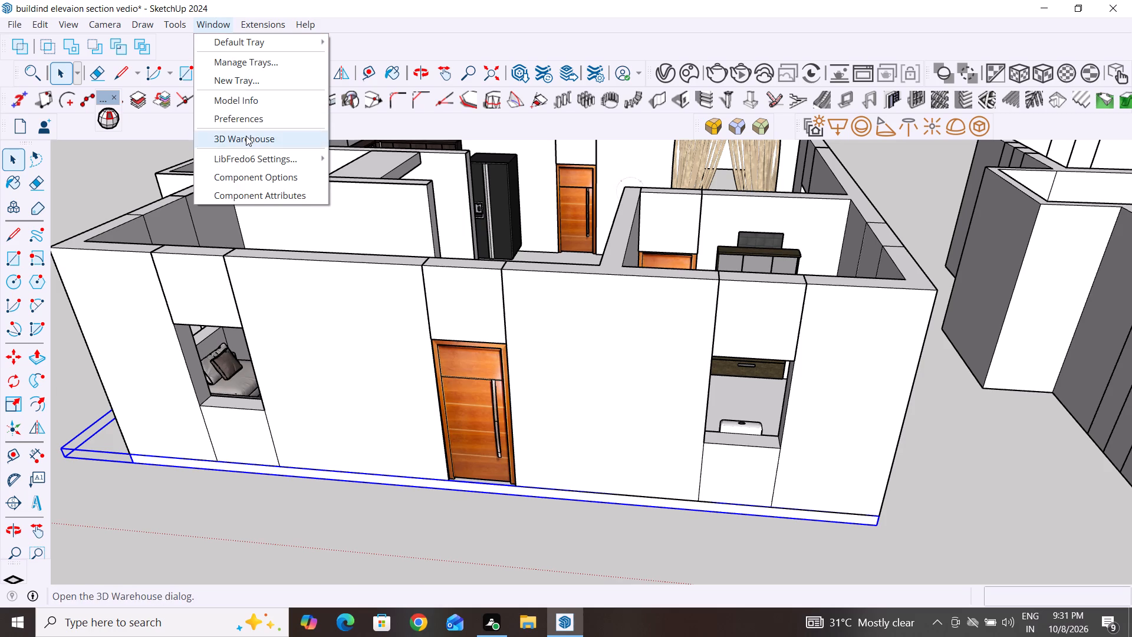
pyautogui.click(246, 136)
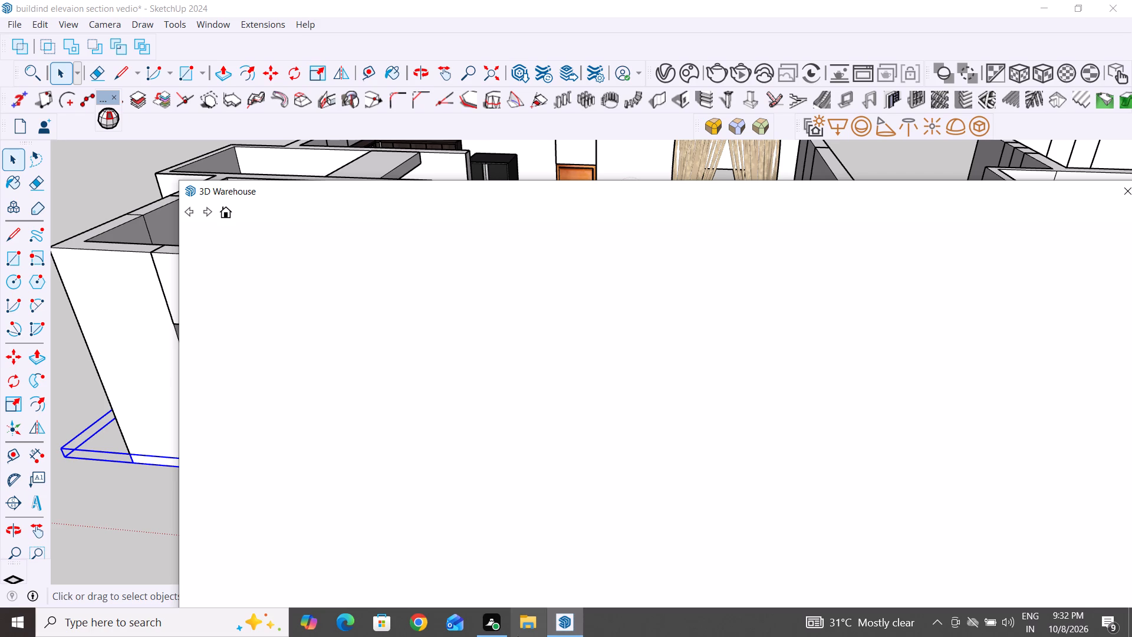
pyautogui.scroll(-4, 424, 491)
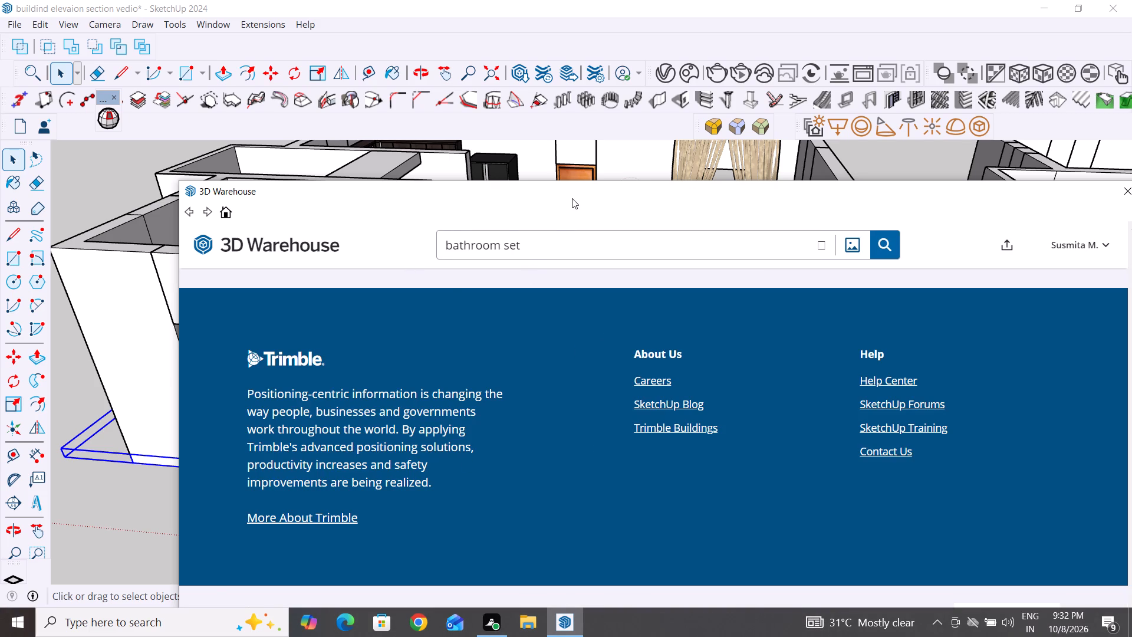
# Replace the bathroom set query in 3D Warehouse with a search for "window".
pyautogui.moveTo(572, 198); pyautogui.dragTo(628, 248)
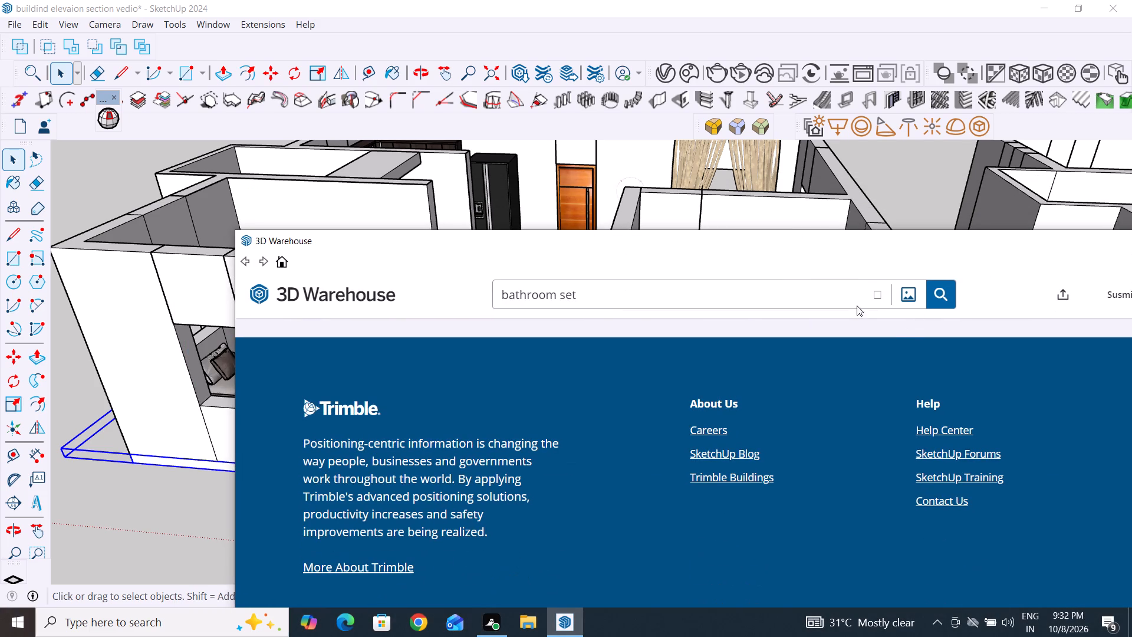
pyautogui.click(684, 297)
pyautogui.press('BackSpace')
pyautogui.press('BackSpace')
pyautogui.press('BackSpace')
pyautogui.press('BackSpace')
pyautogui.press('BackSpace')
pyautogui.press('BackSpace')
pyautogui.press('BackSpace')
pyautogui.press('BackSpace')
pyautogui.press('BackSpace')
pyautogui.press('BackSpace')
pyautogui.press('BackSpace')
pyautogui.press('BackSpace')
pyautogui.press('BackSpace')
pyautogui.press('BackSpace')
pyautogui.press('BackSpace')
pyautogui.press('BackSpace')
pyautogui.press('BackSpace')
pyautogui.press('BackSpace')
pyautogui.press('BackSpace')
pyautogui.press('BackSpace')
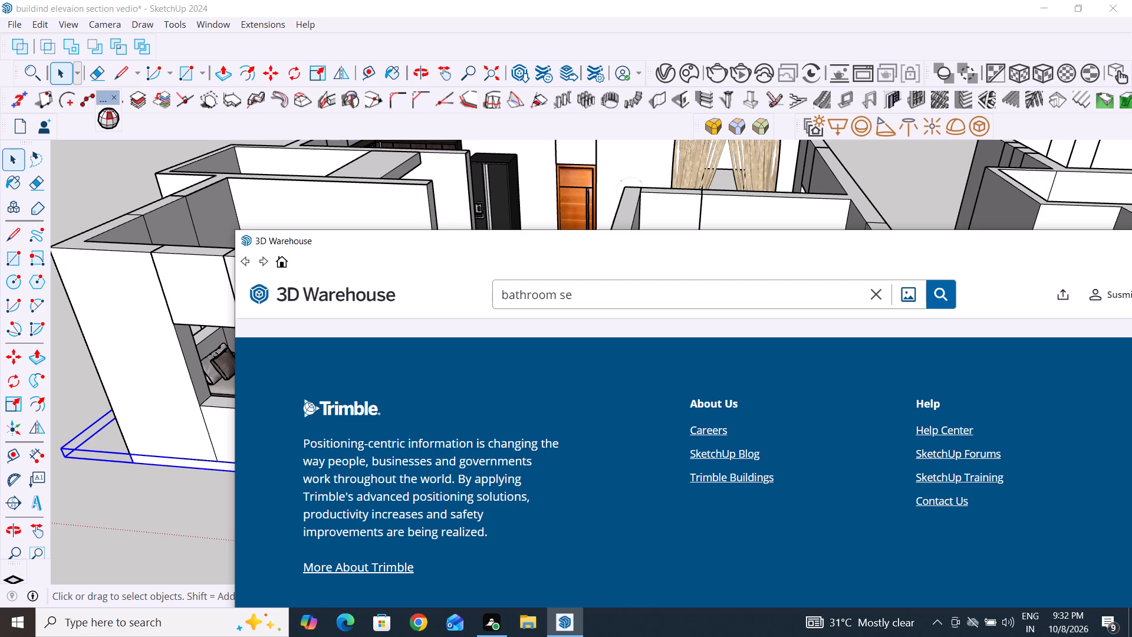
pyautogui.click(684, 297)
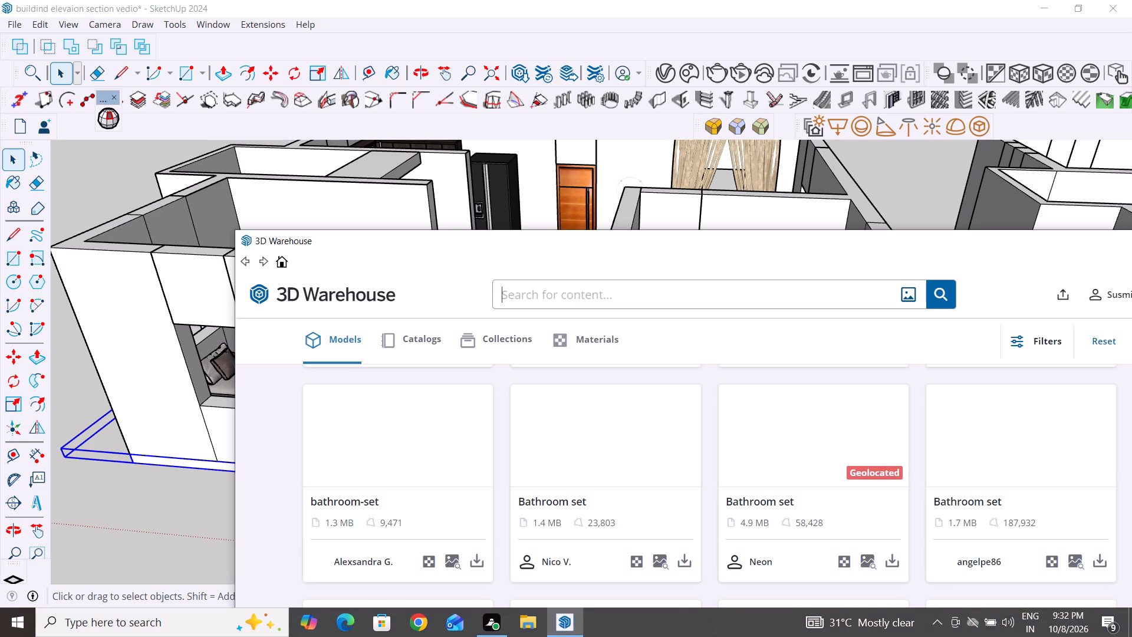
pyautogui.write('windoe')
pyautogui.press('BackSpace')
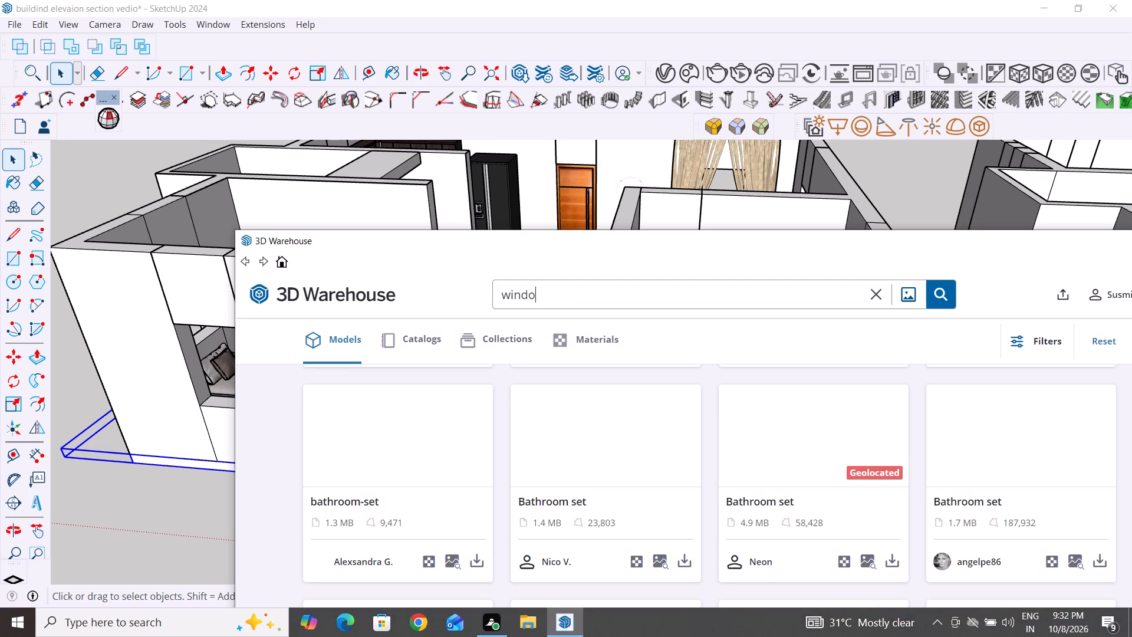
pyautogui.press('w')
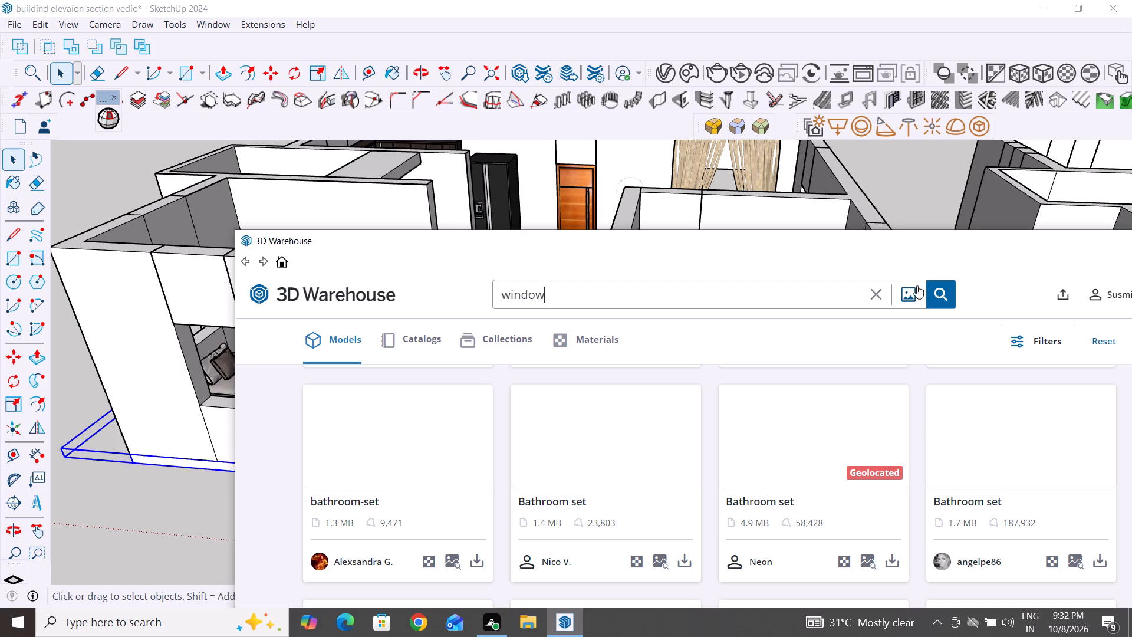
pyautogui.click(936, 287)
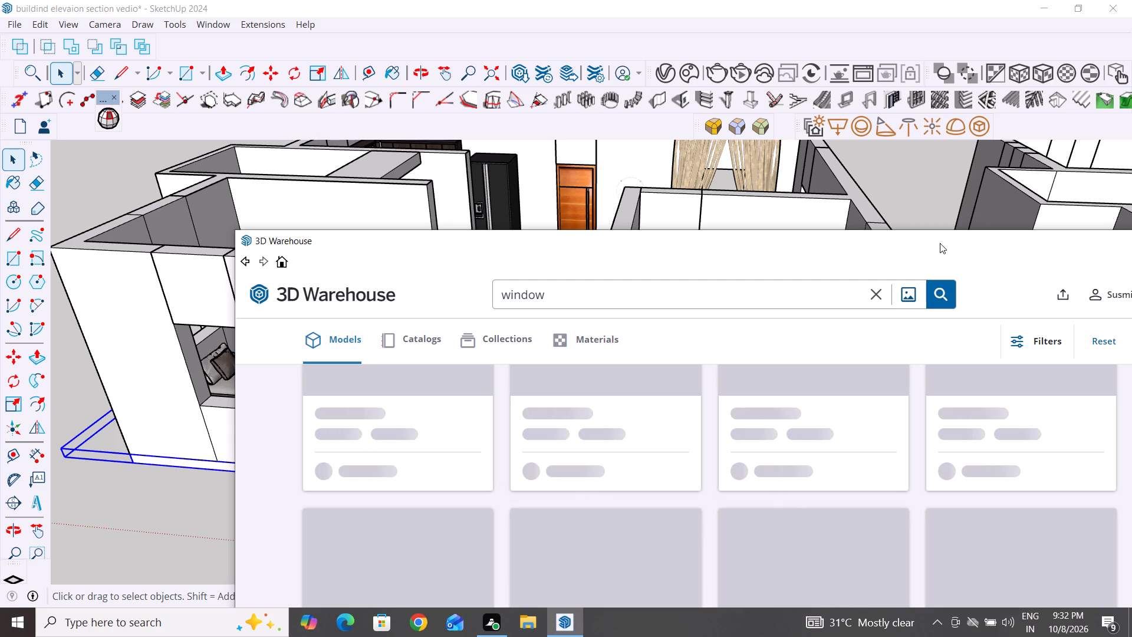
# Move the 3D Warehouse window fully into view and examine the window models for one that suits the building's openings.
pyautogui.moveTo(943, 243); pyautogui.dragTo(802, 150)
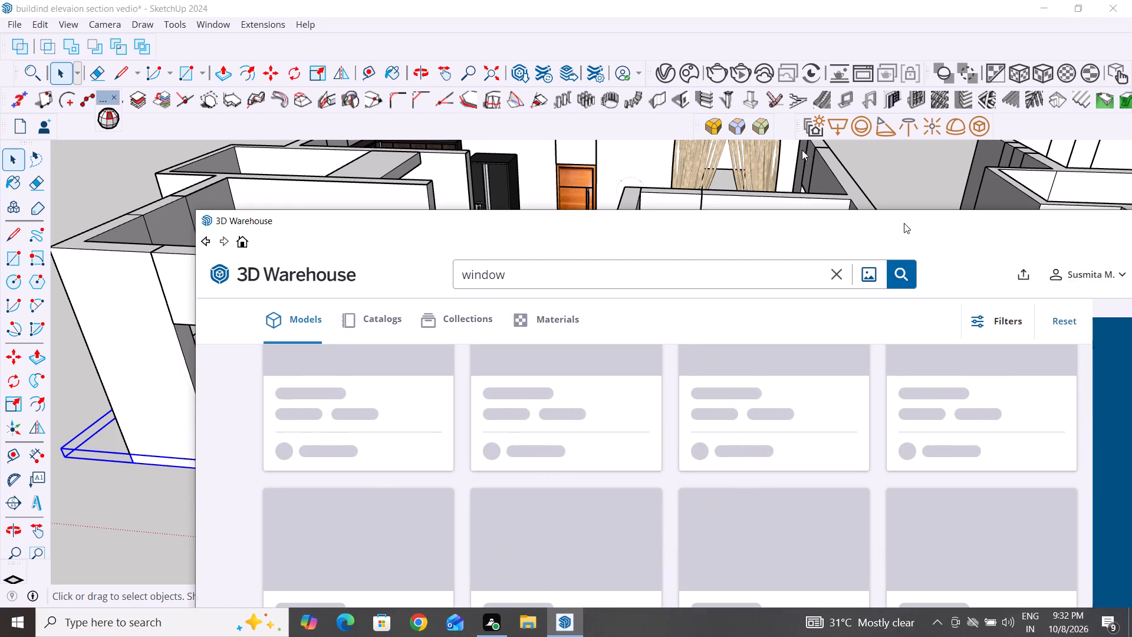
pyautogui.moveTo(802, 150); pyautogui.dragTo(784, 119)
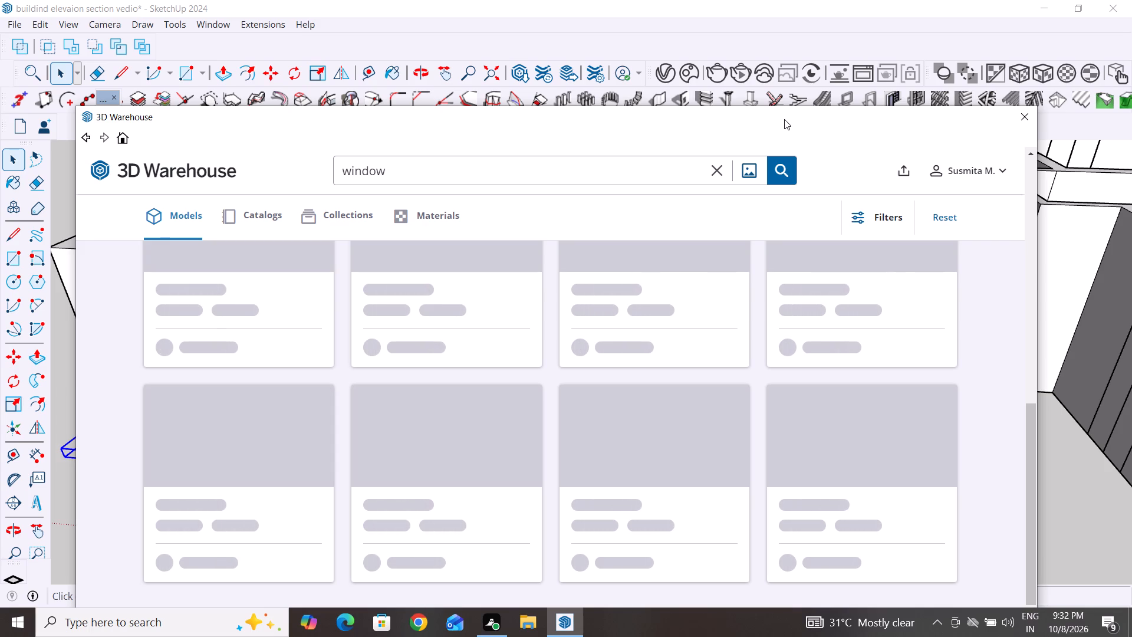
pyautogui.moveTo(801, 114); pyautogui.dragTo(828, 74)
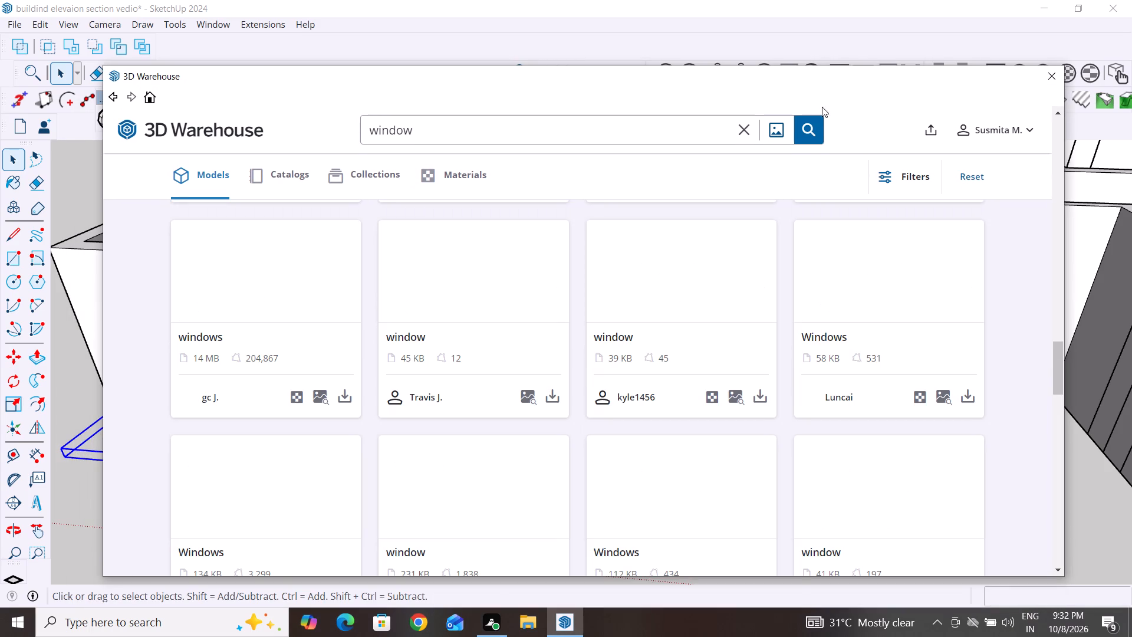
pyautogui.scroll(-2, 580, 423)
pyautogui.scroll(15, 580, 423)
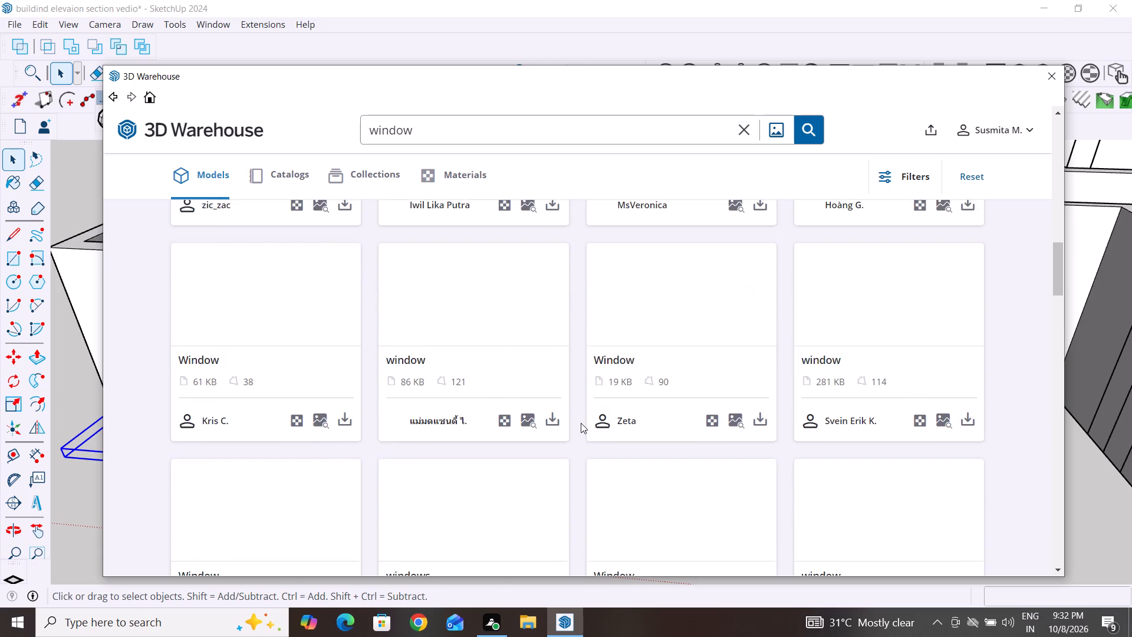
pyautogui.scroll(8, 581, 423)
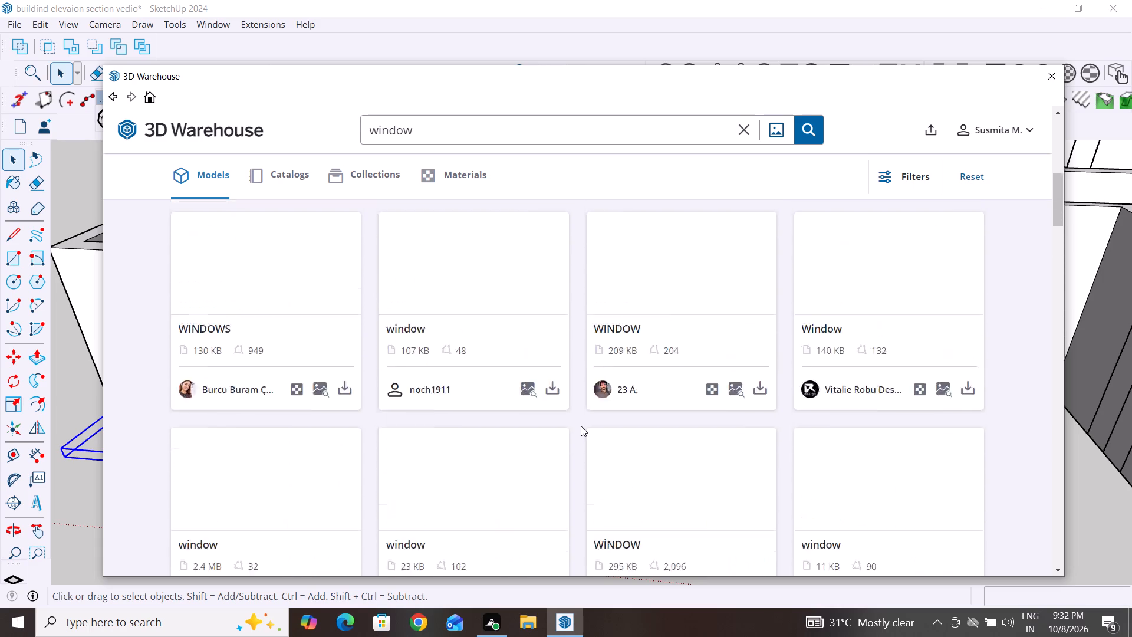
pyautogui.scroll(3, 581, 426)
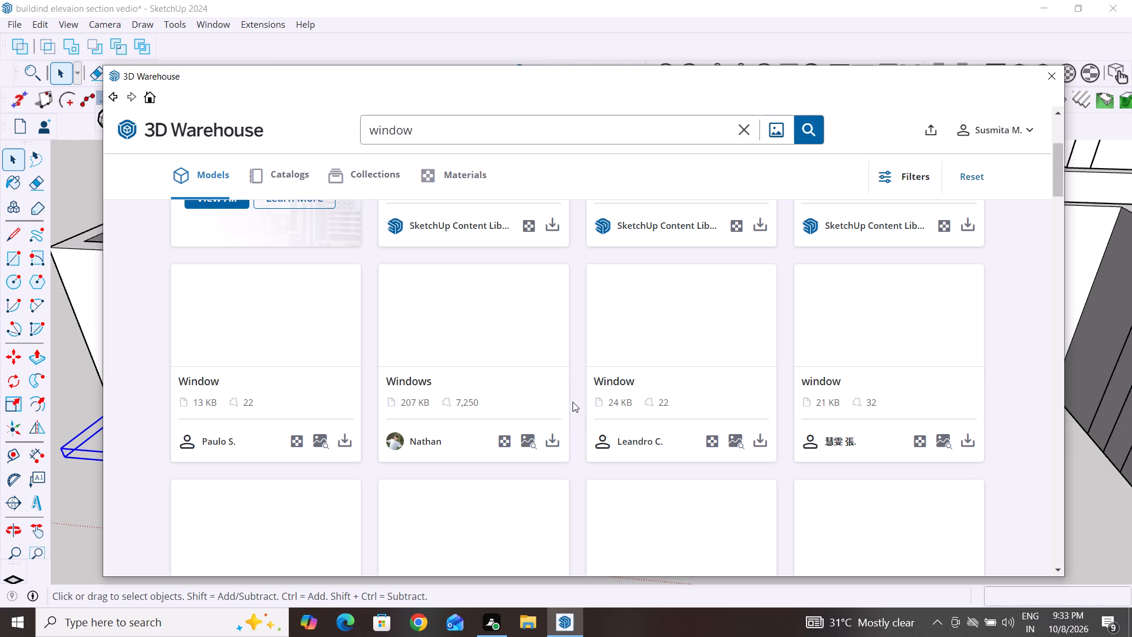
pyautogui.scroll(6, 572, 402)
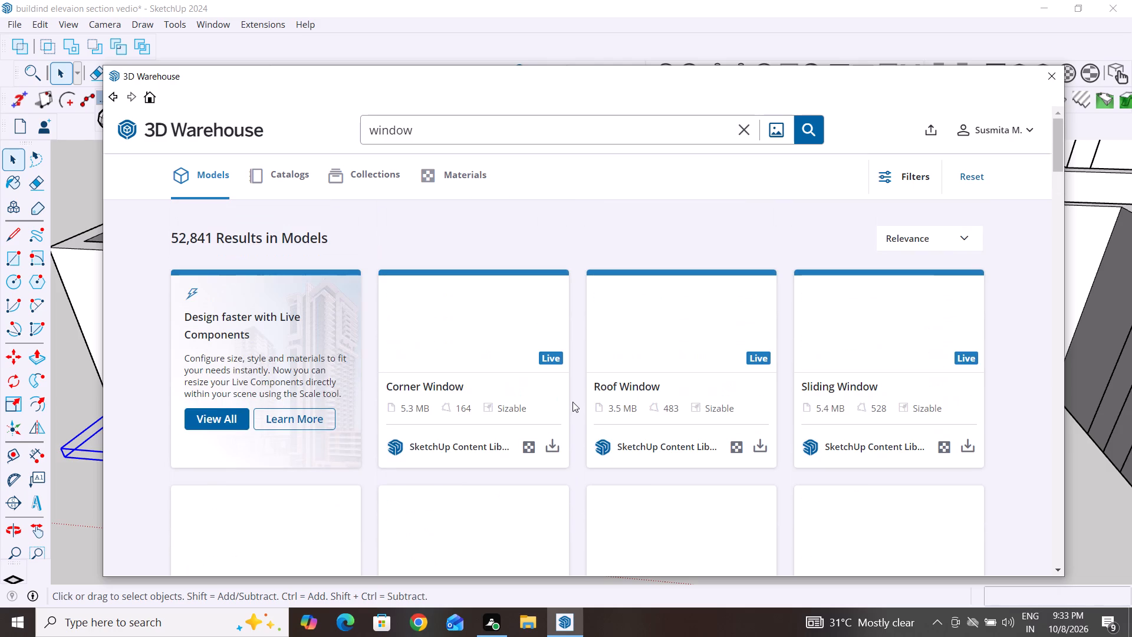
pyautogui.scroll(-4, 549, 425)
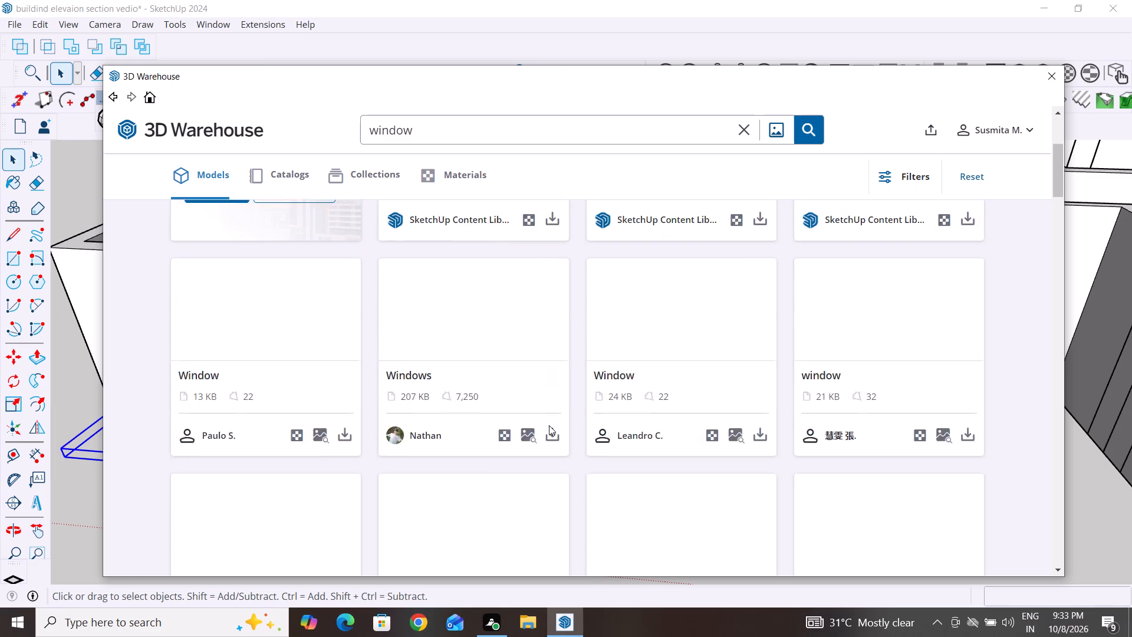
pyautogui.scroll(-2, 548, 449)
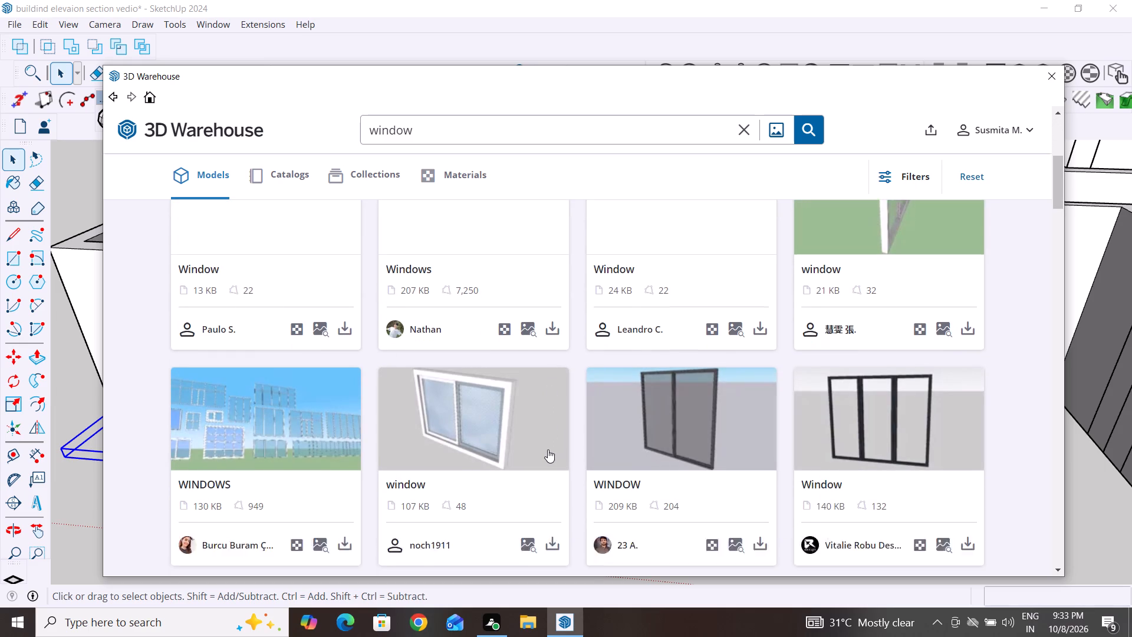
pyautogui.scroll(-4, 548, 449)
pyautogui.scroll(1, 548, 449)
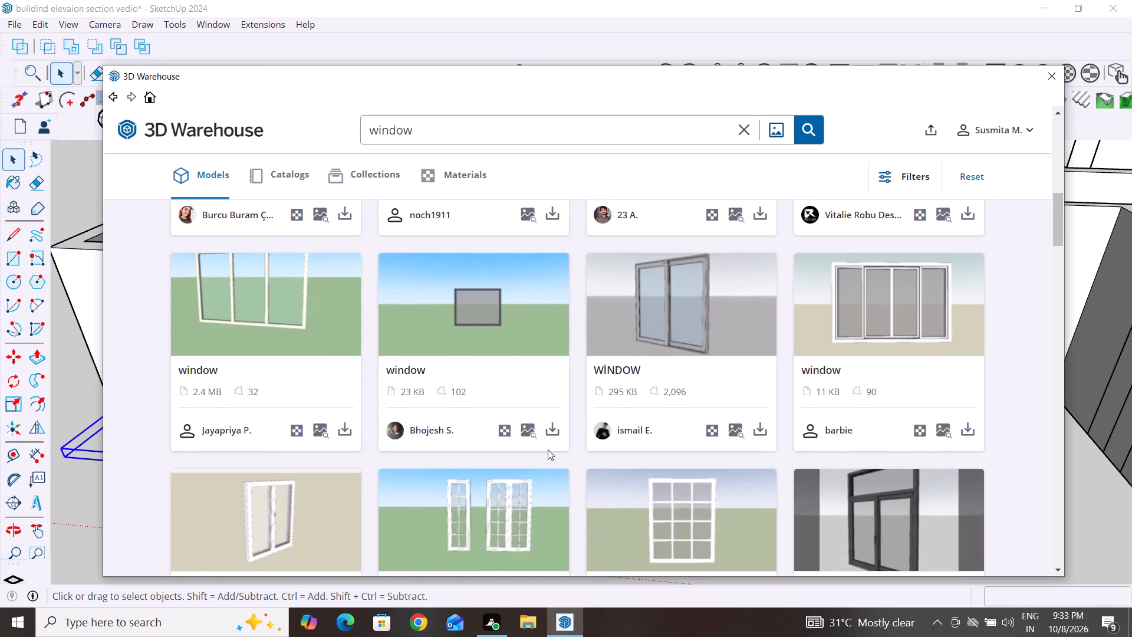
pyautogui.scroll(3, 548, 449)
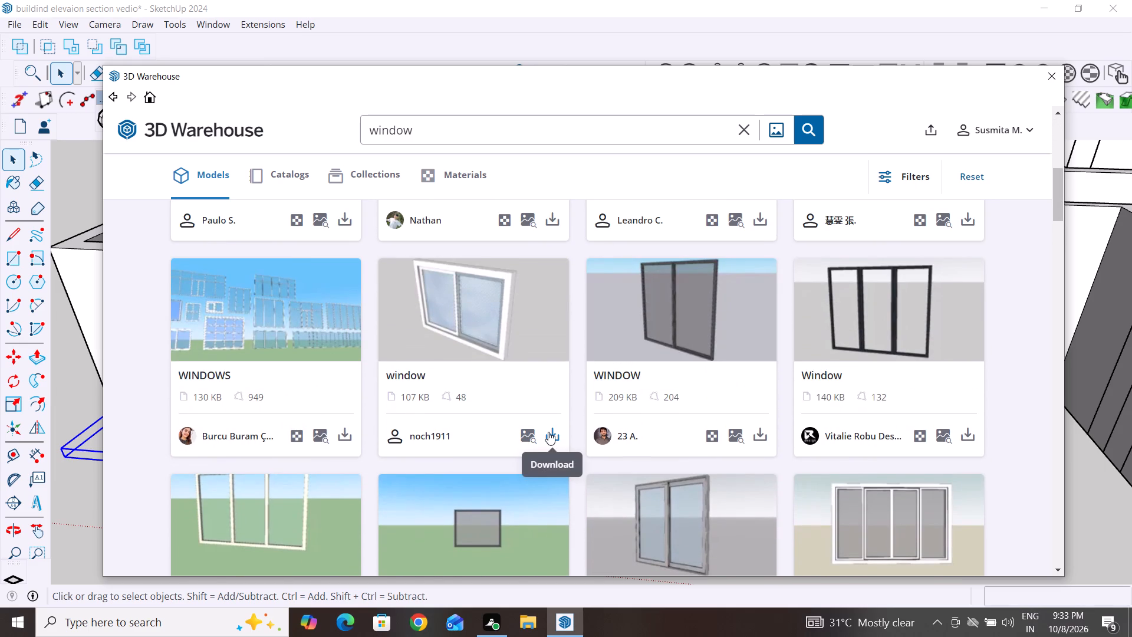
# Download the 107 KB white two-pane sliding window into the model and place it outside, in front of the building's bathroom-side corner.
pyautogui.click(548, 432)
pyautogui.click(547, 345)
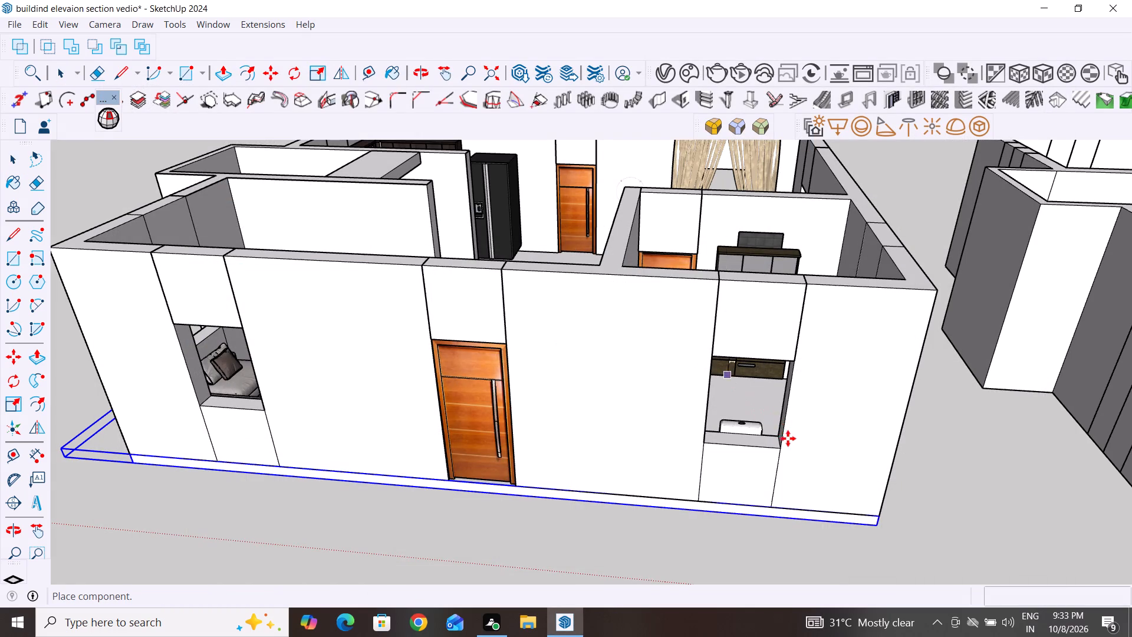
pyautogui.scroll(-7, 742, 411)
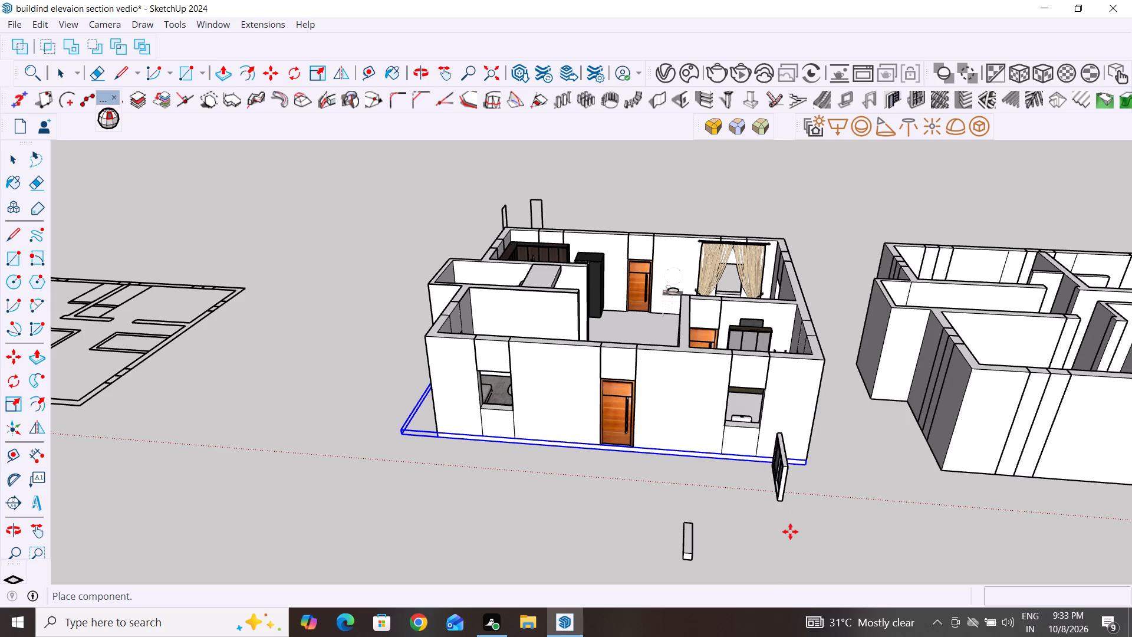
pyautogui.click(796, 537)
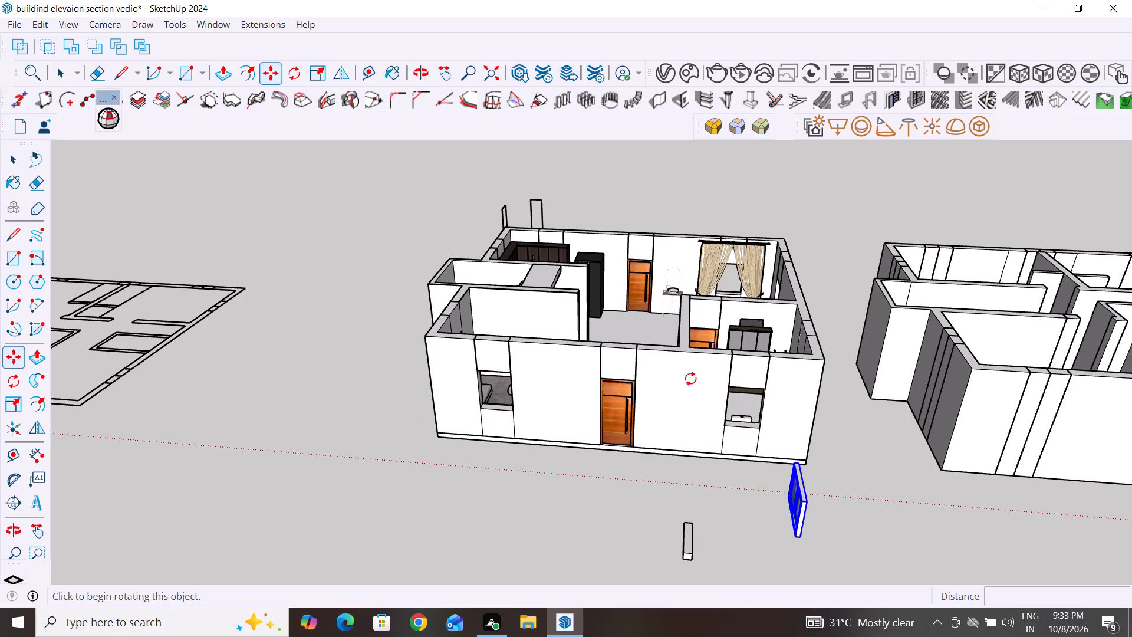
# Rotate the sliding window 90° about its bottom corner so it lies parallel to the front wall.
pyautogui.click(14, 381)
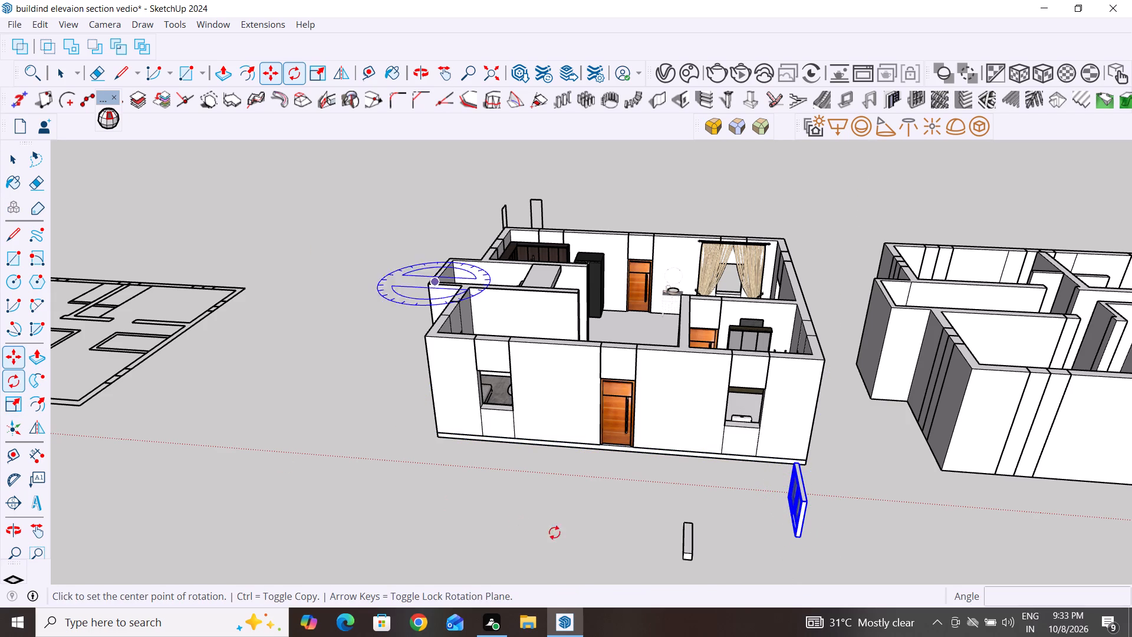
pyautogui.click(800, 544)
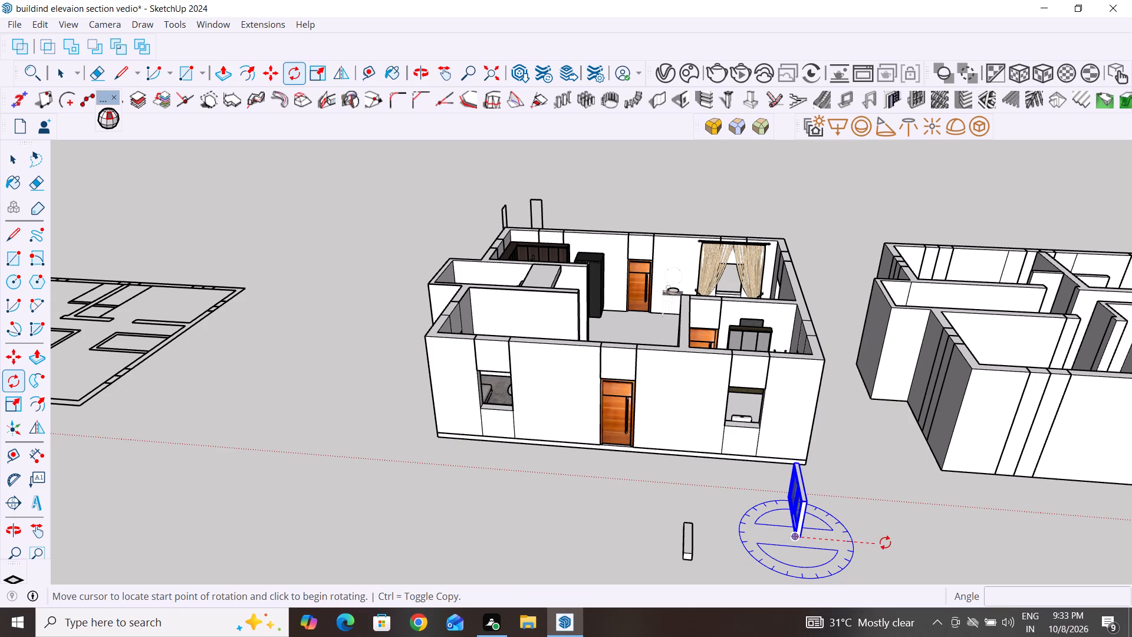
pyautogui.click(885, 543)
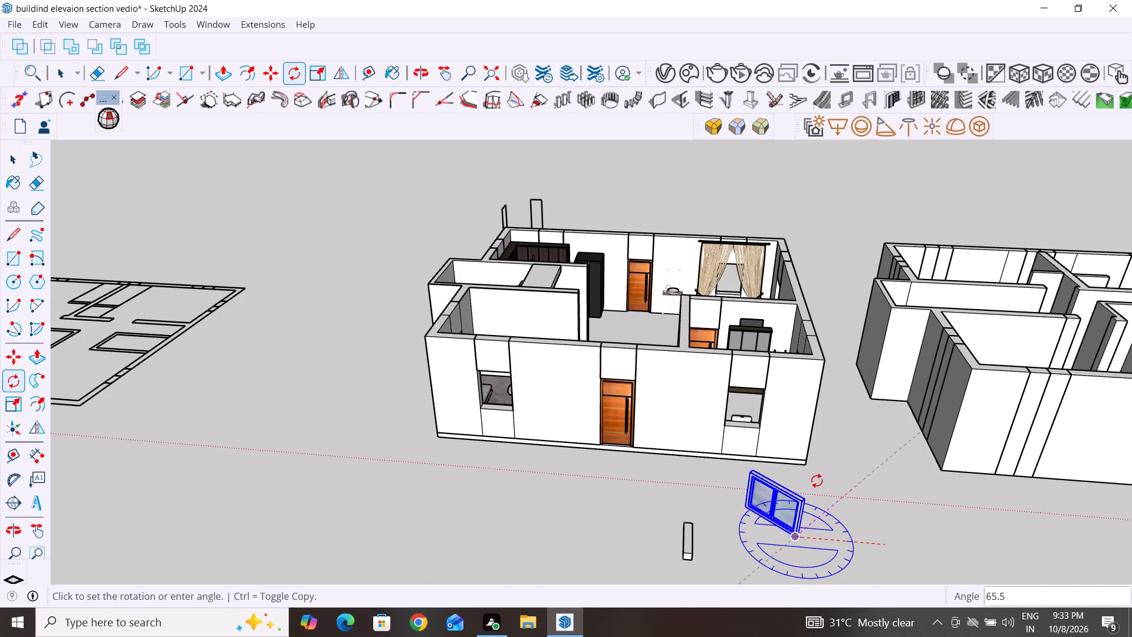
pyautogui.click(778, 471)
pyautogui.click(13, 157)
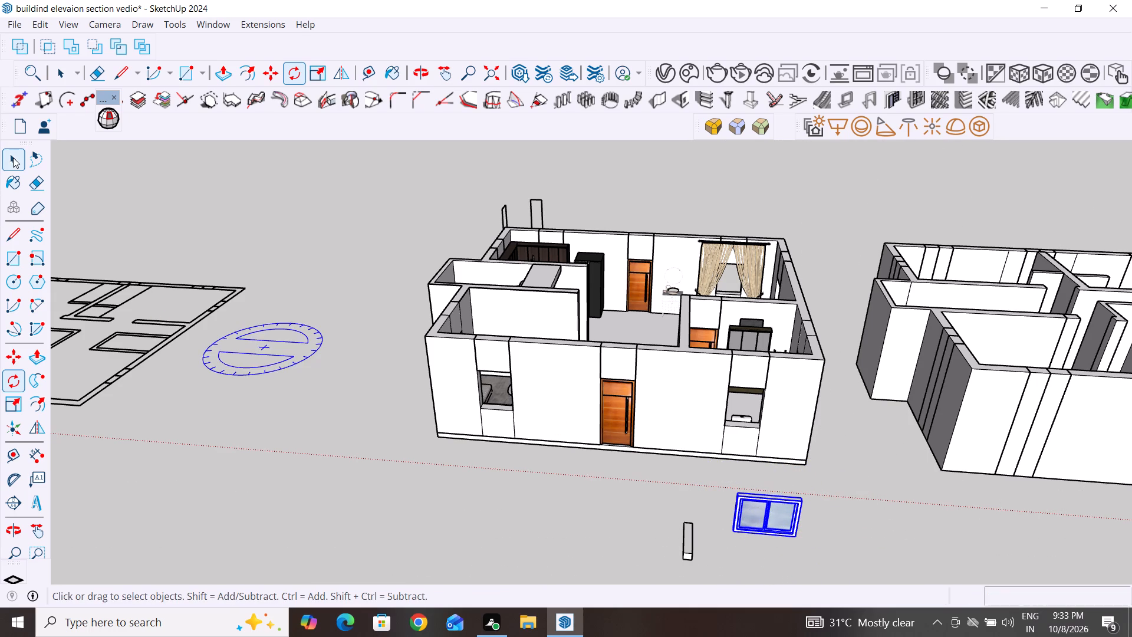
pyautogui.click(308, 255)
# Move the sliding window by its outer bottom corner onto the matching sill corner of the front wall's bathroom window opening.
pyautogui.scroll(5, 774, 522)
pyautogui.moveTo(779, 523); pyautogui.dragTo(774, 480, button='middle')
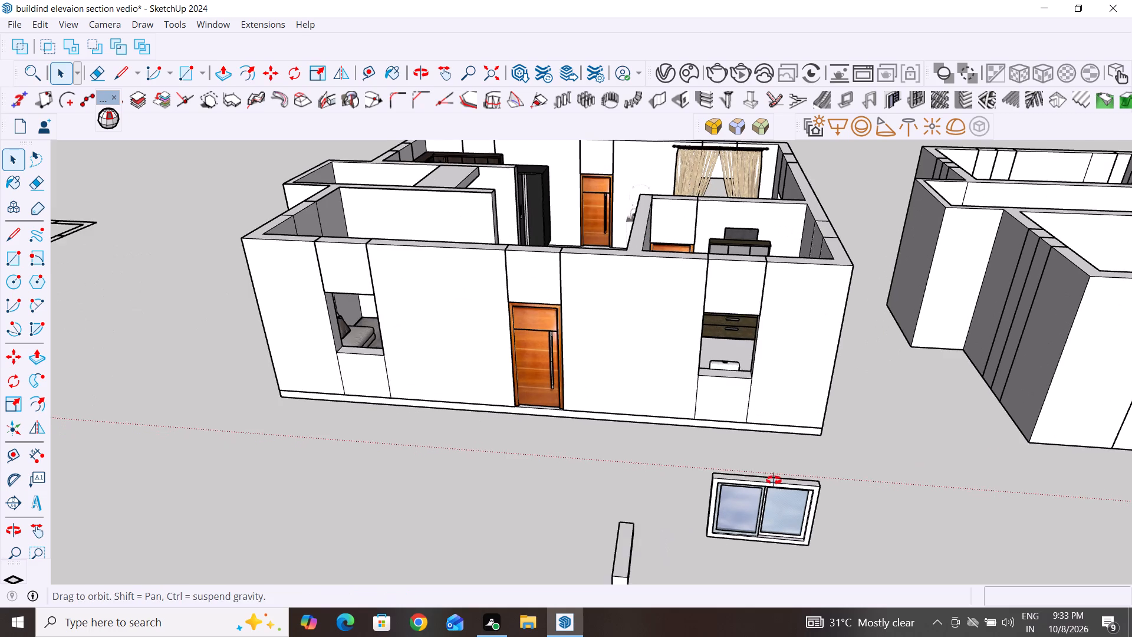
pyautogui.moveTo(774, 480); pyautogui.dragTo(762, 441, button='middle')
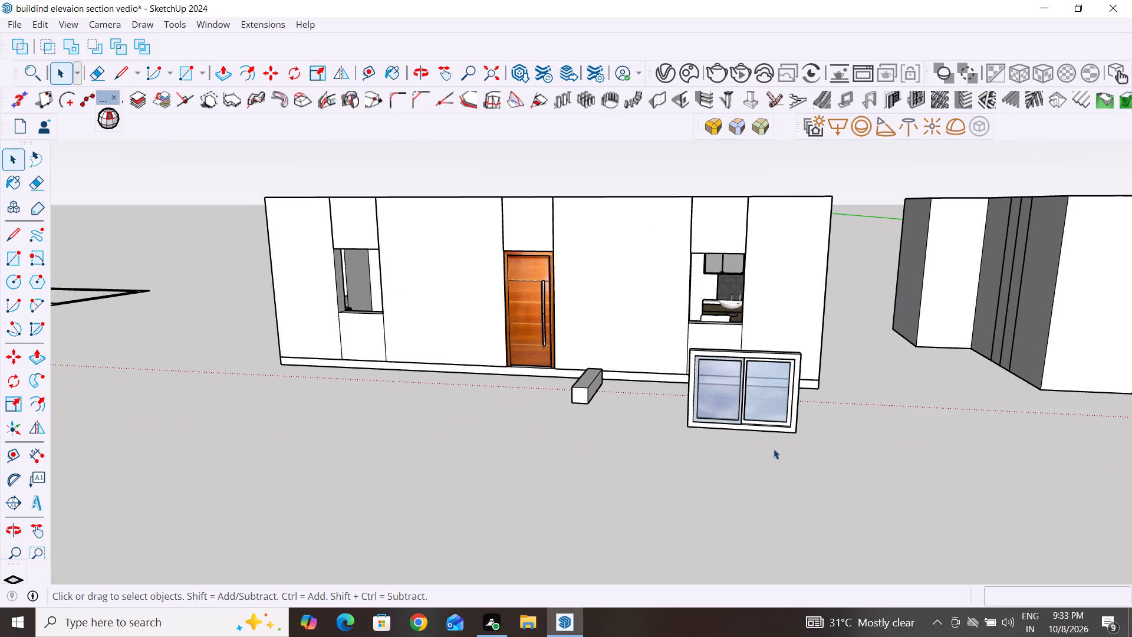
pyautogui.click(819, 469)
pyautogui.click(840, 458)
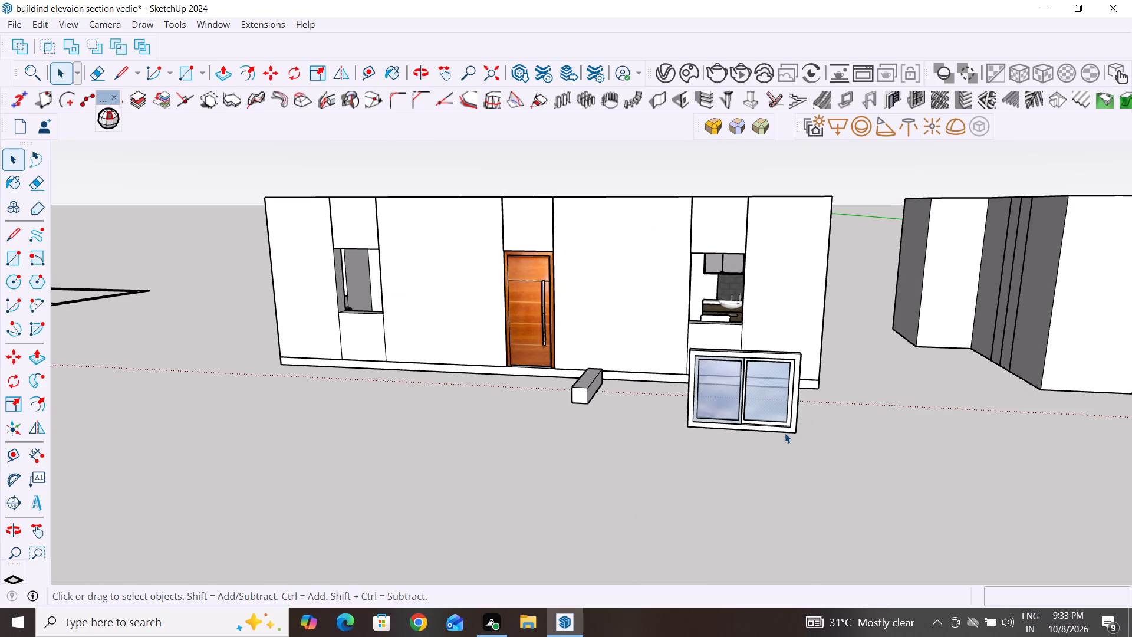
pyautogui.click(785, 433)
pyautogui.press('m')
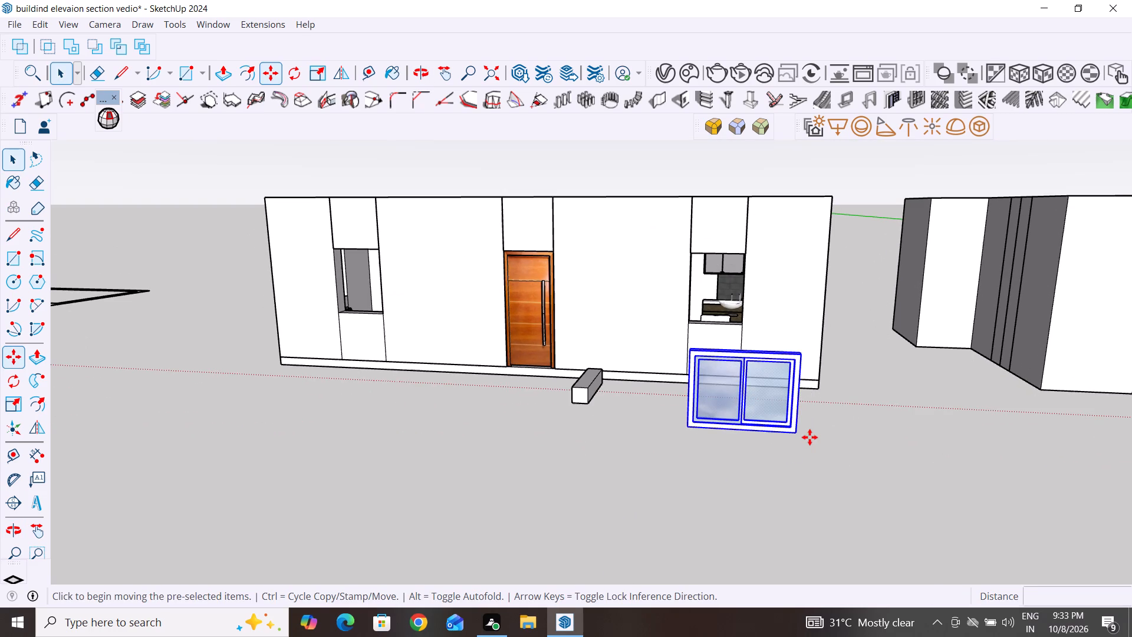
pyautogui.scroll(8, 801, 443)
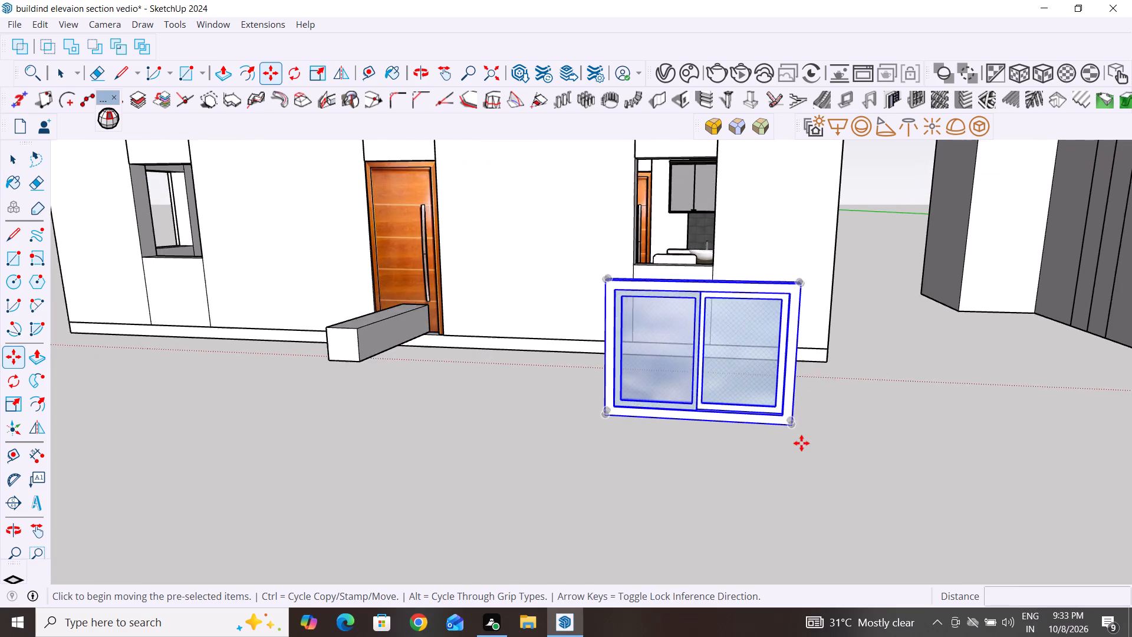
pyautogui.moveTo(885, 436); pyautogui.dragTo(891, 500, button='middle')
pyautogui.click(789, 524)
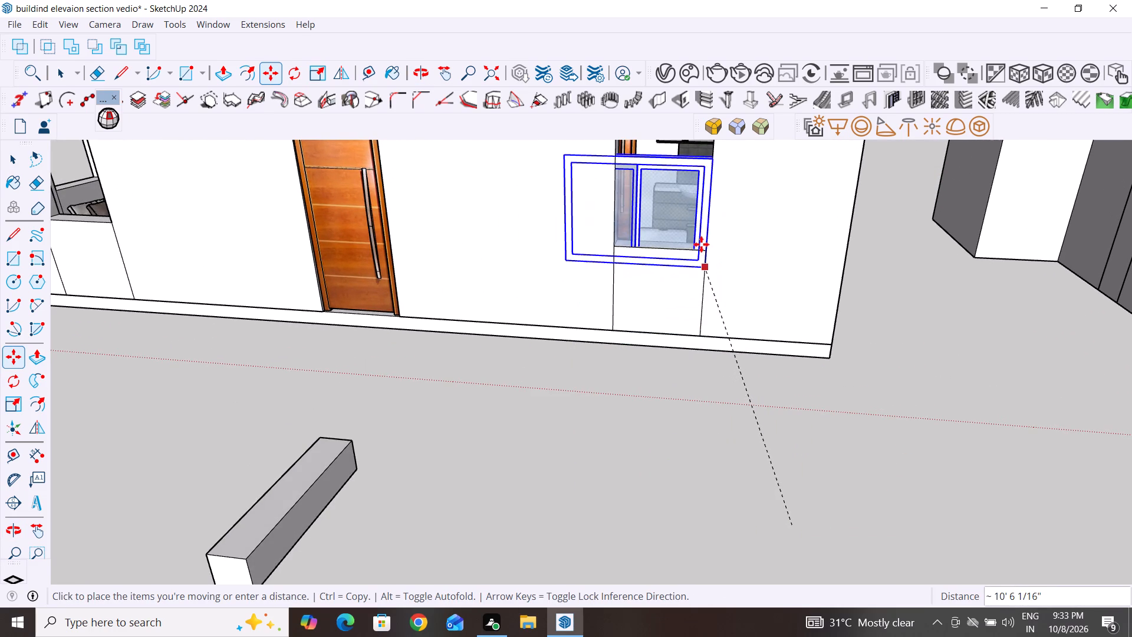
pyautogui.click(705, 251)
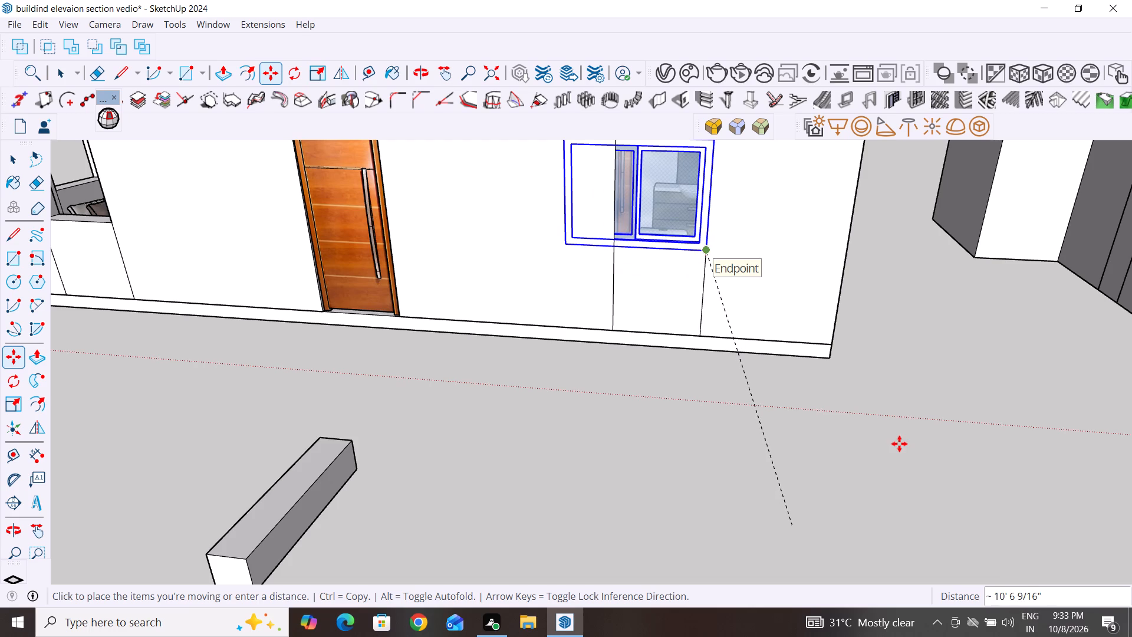
pyautogui.click(14, 159)
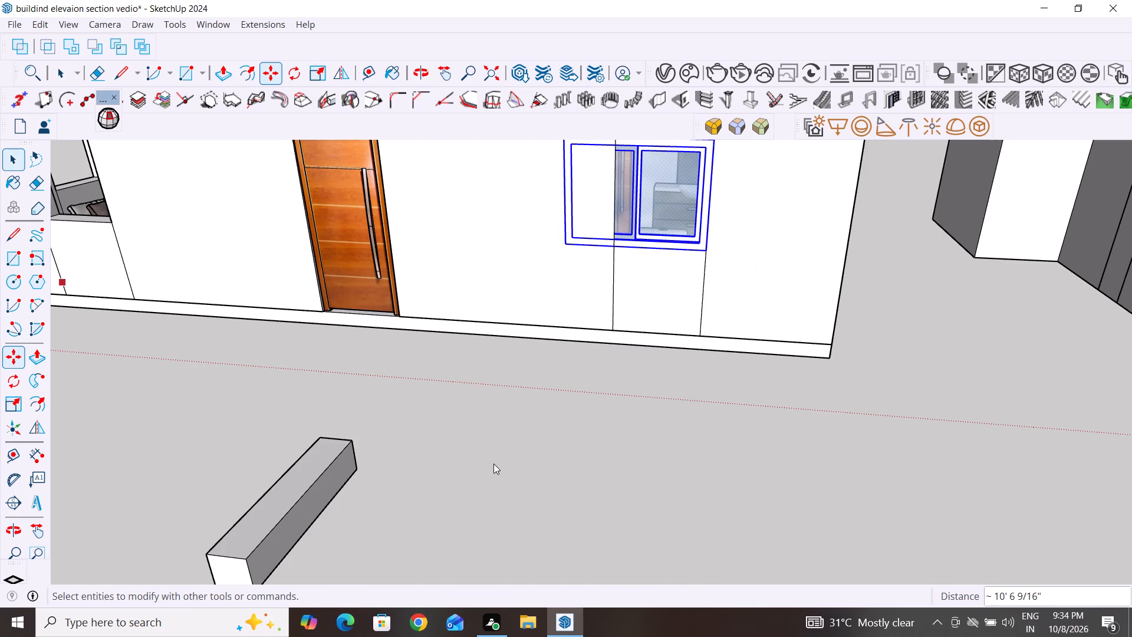
pyautogui.click(496, 465)
# Scale the window uniformly to about 0.64 from its sill corner to match the width of the bathroom opening.
pyautogui.scroll(-3, 634, 528)
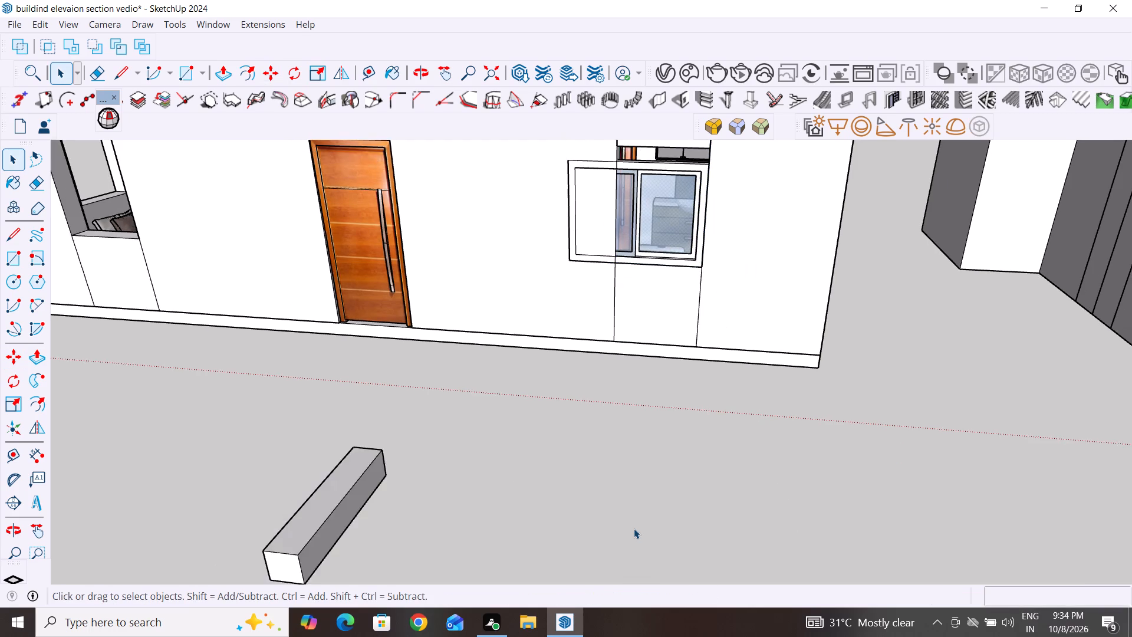
pyautogui.scroll(-2, 634, 528)
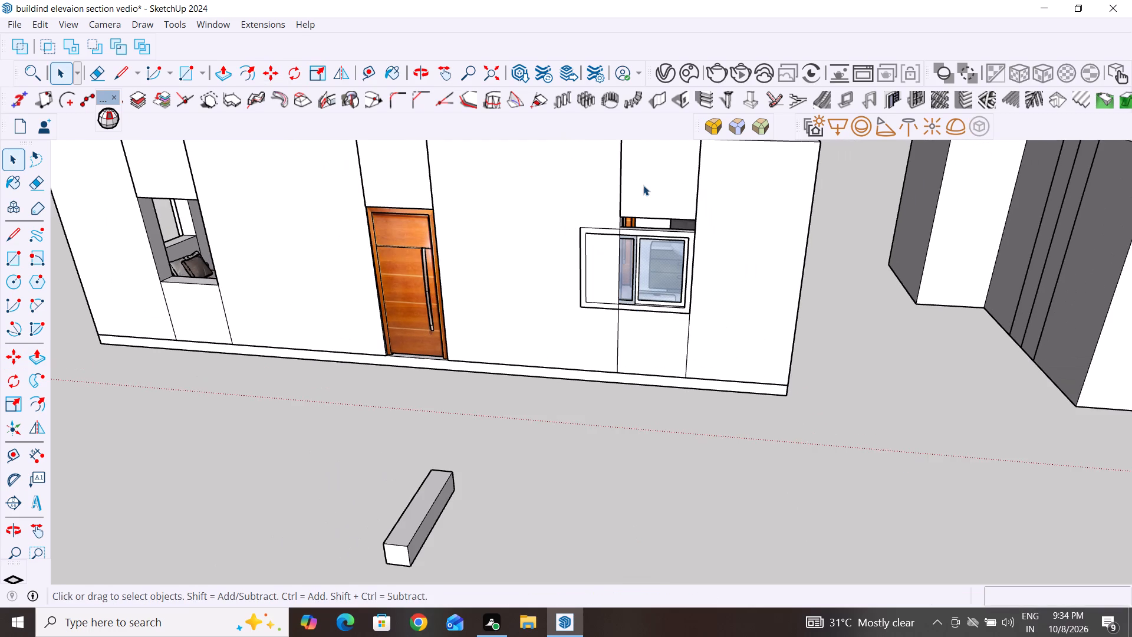
pyautogui.scroll(3, 643, 185)
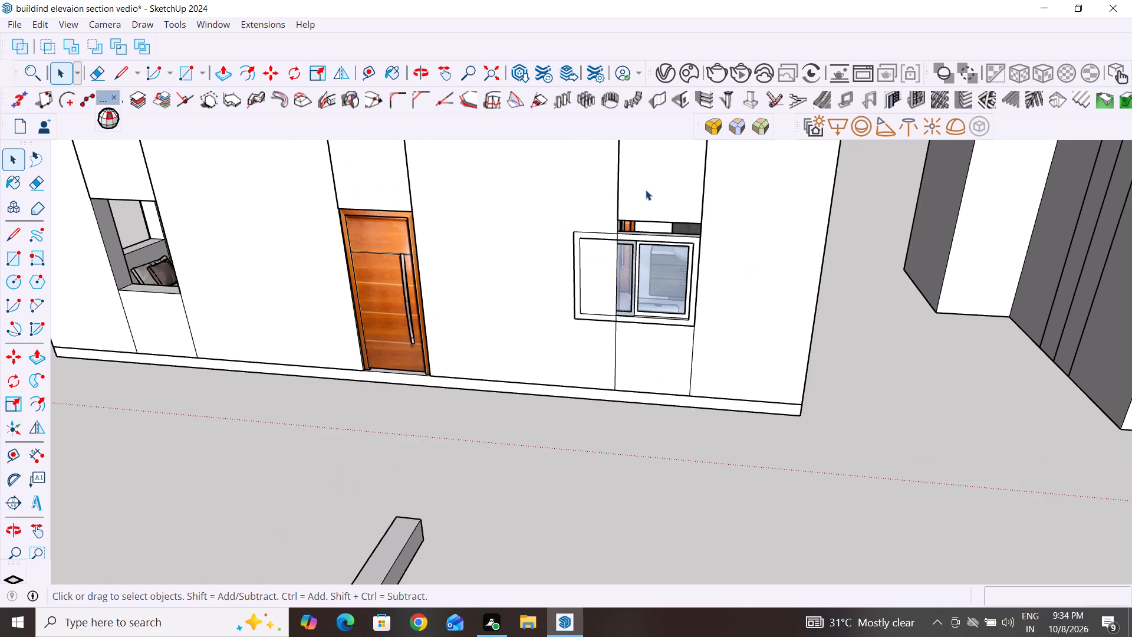
pyautogui.scroll(2, 646, 190)
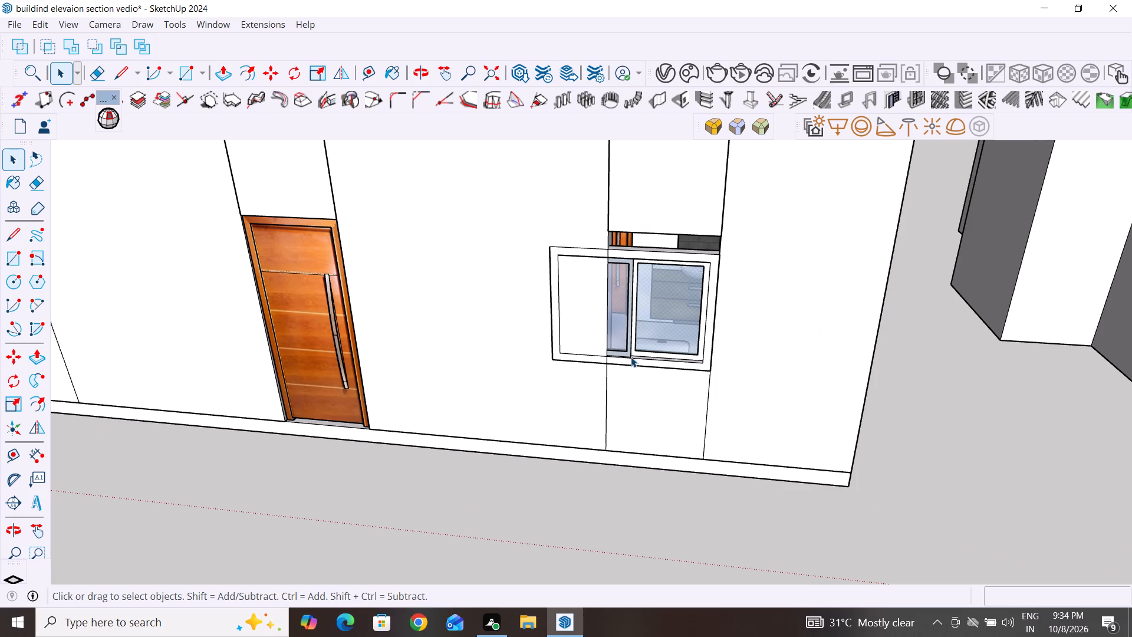
pyautogui.click(631, 357)
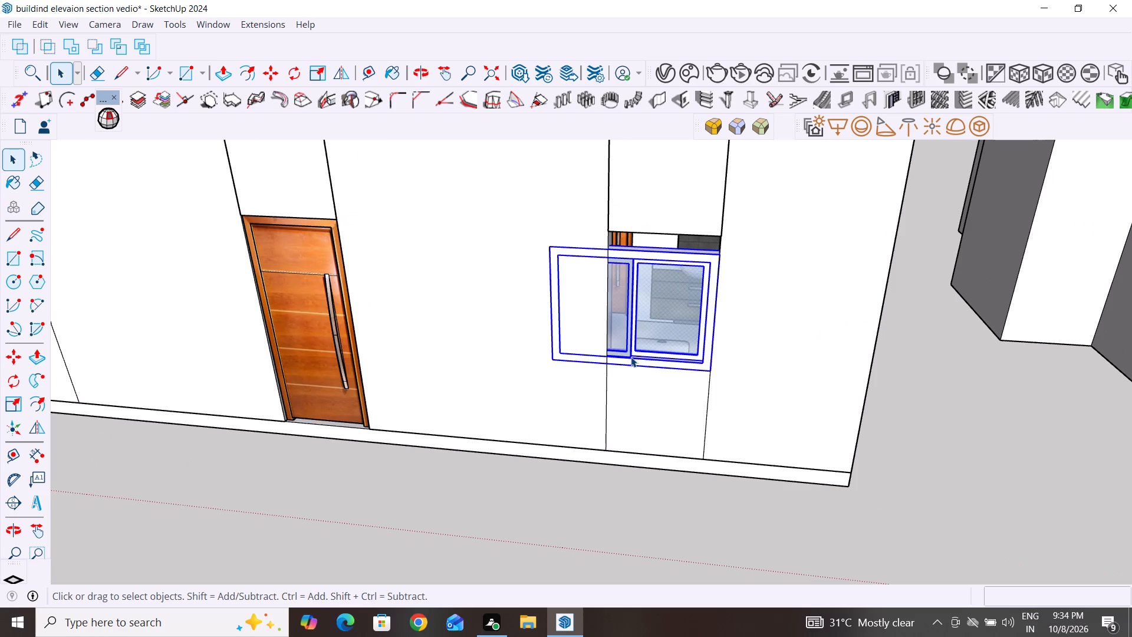
pyautogui.press('s')
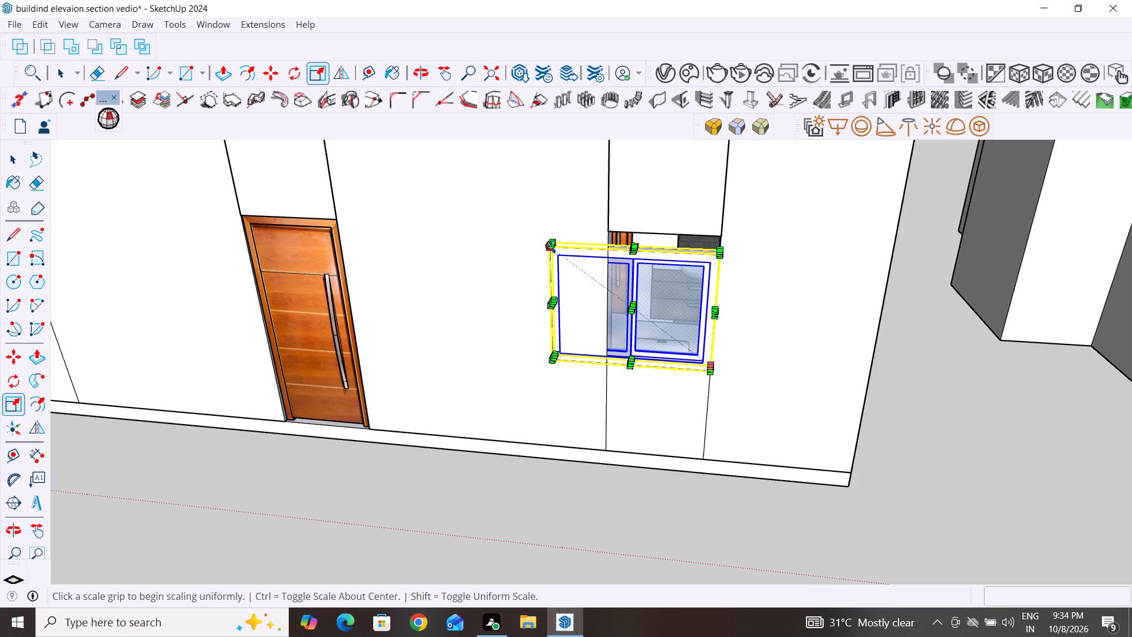
pyautogui.keyDown('ctrl'); pyautogui.moveTo(552, 247); pyautogui.dragTo(600, 268); pyautogui.keyUp('ctrl')
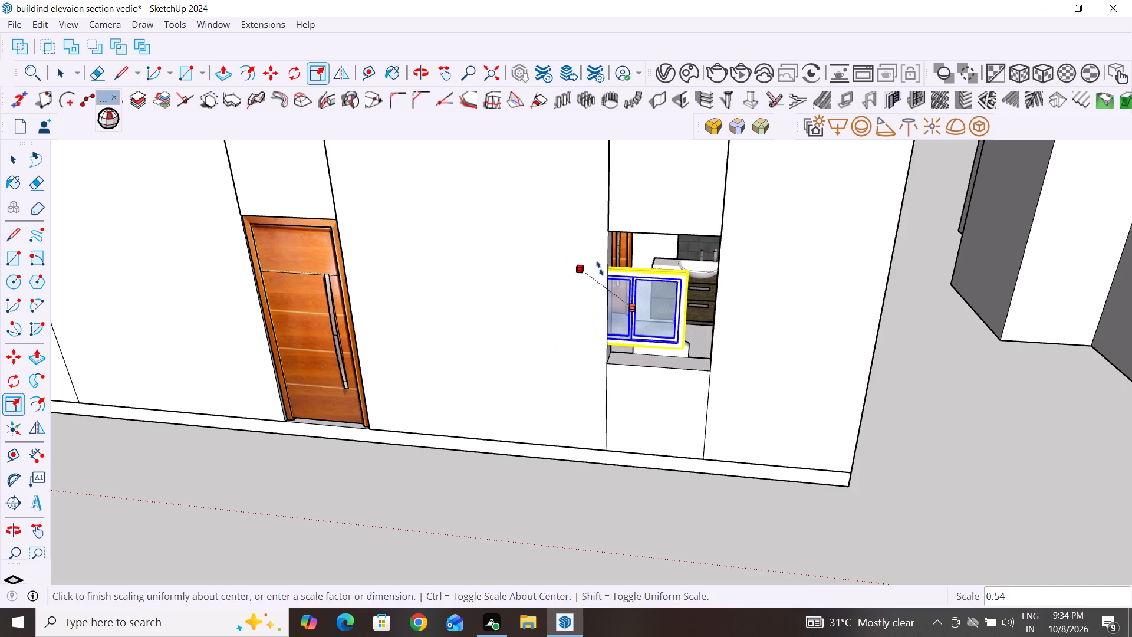
pyautogui.keyDown('ctrl'); pyautogui.moveTo(600, 268); pyautogui.dragTo(581, 250); pyautogui.keyUp('ctrl')
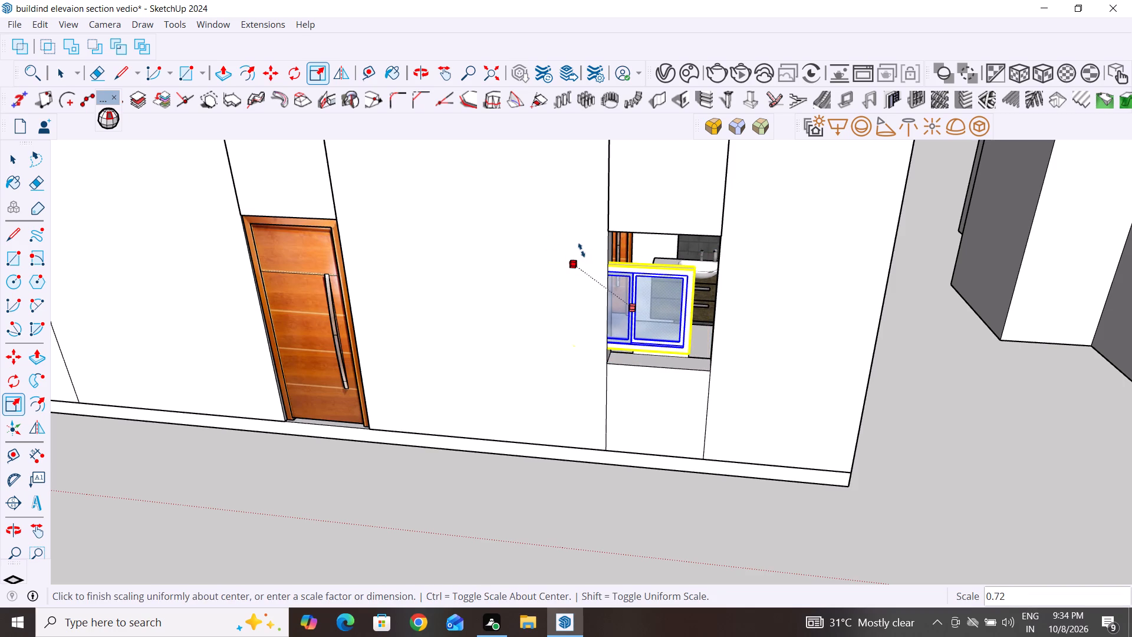
pyautogui.keyDown('ctrl'); pyautogui.moveTo(581, 250); pyautogui.dragTo(570, 236); pyautogui.keyUp('ctrl')
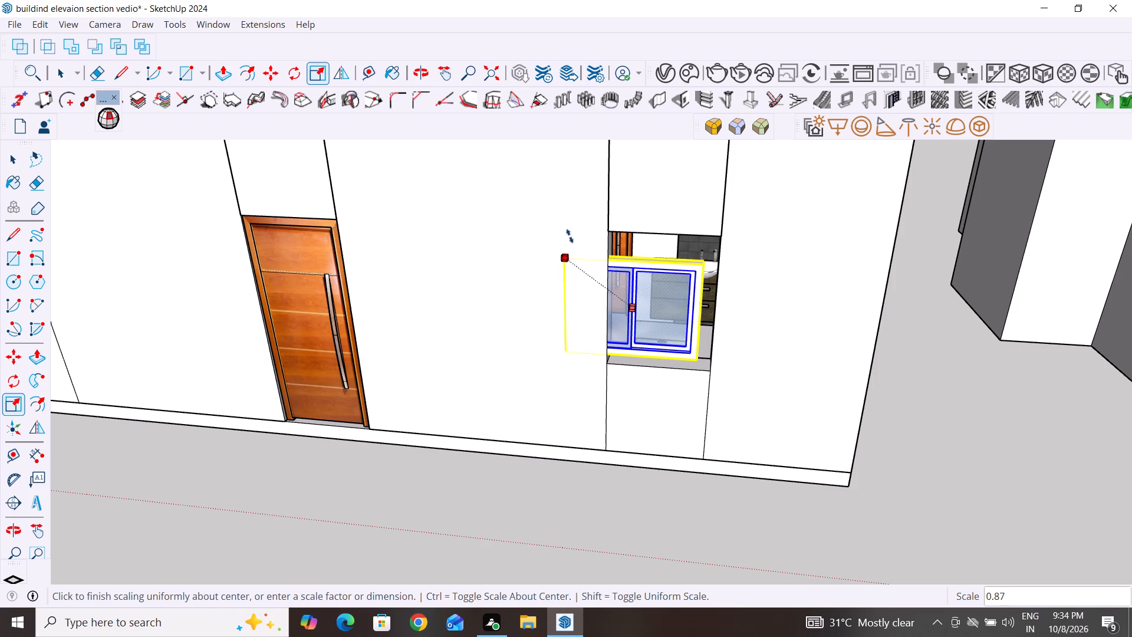
pyautogui.keyDown('ctrl'); pyautogui.moveTo(570, 236); pyautogui.dragTo(565, 232); pyautogui.keyUp('ctrl')
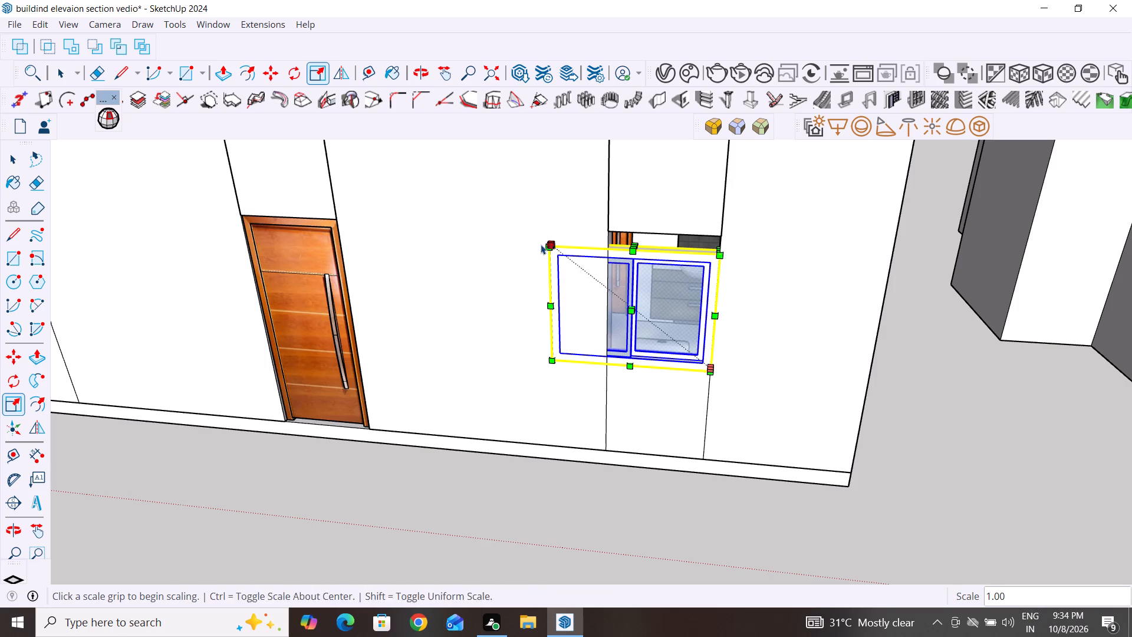
pyautogui.moveTo(546, 245); pyautogui.dragTo(589, 266)
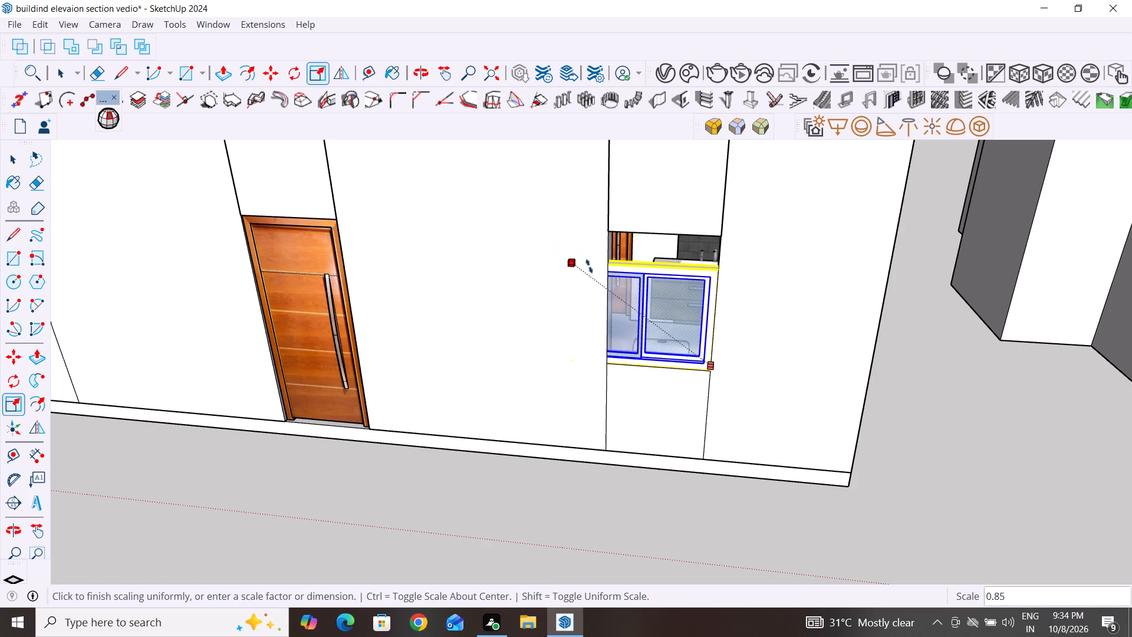
pyautogui.moveTo(589, 266); pyautogui.dragTo(610, 280)
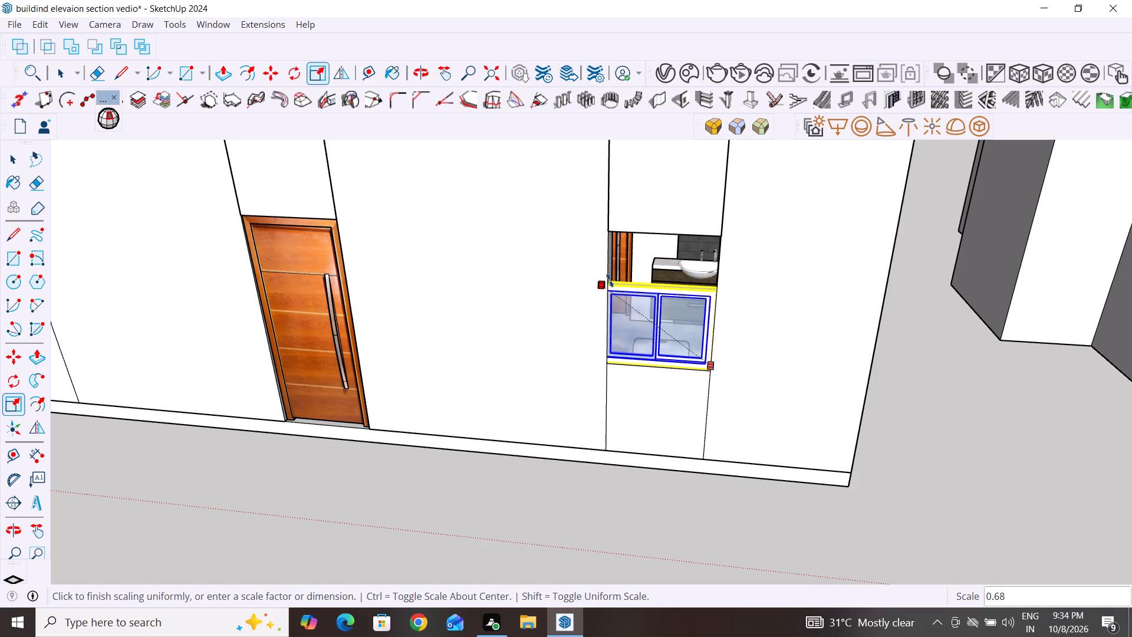
pyautogui.moveTo(610, 280); pyautogui.dragTo(608, 292)
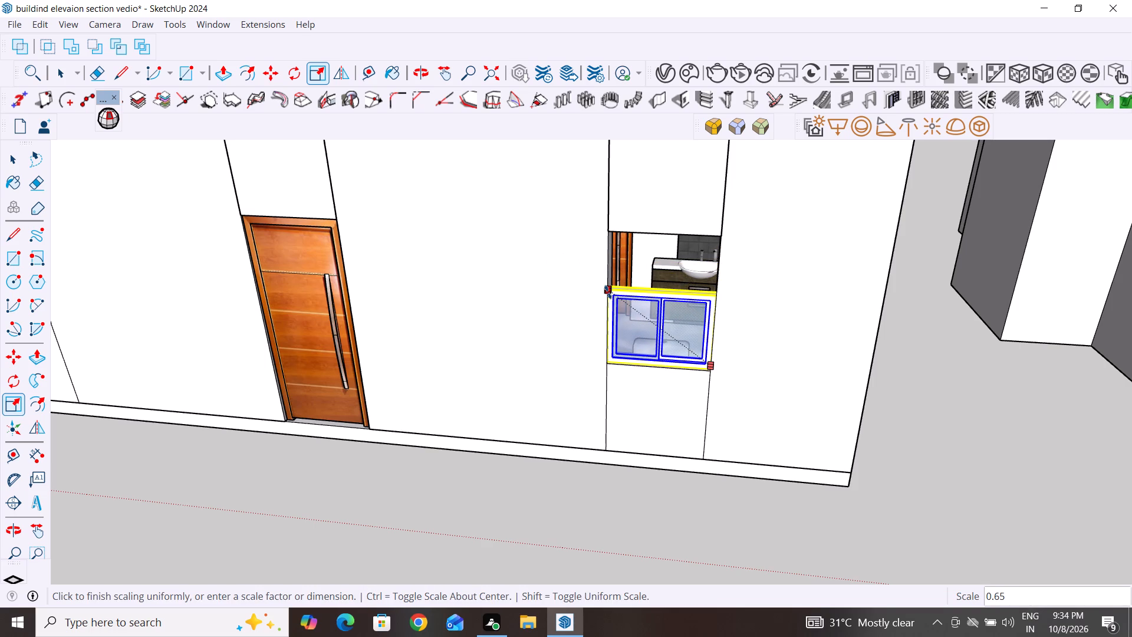
pyautogui.moveTo(608, 292); pyautogui.dragTo(617, 308)
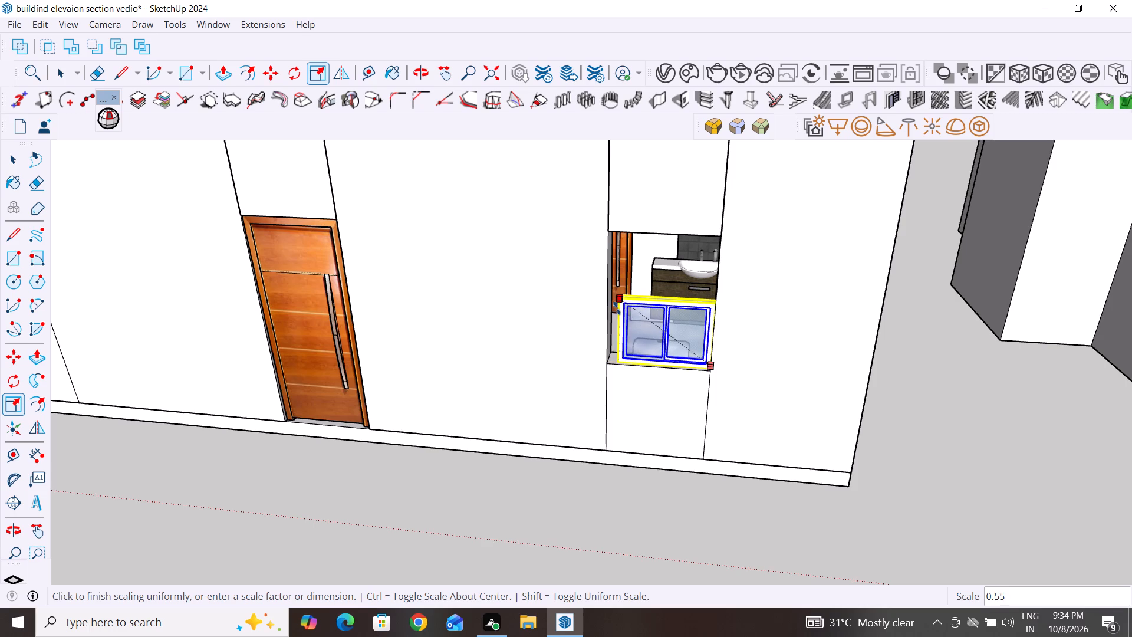
pyautogui.moveTo(617, 308); pyautogui.dragTo(603, 296)
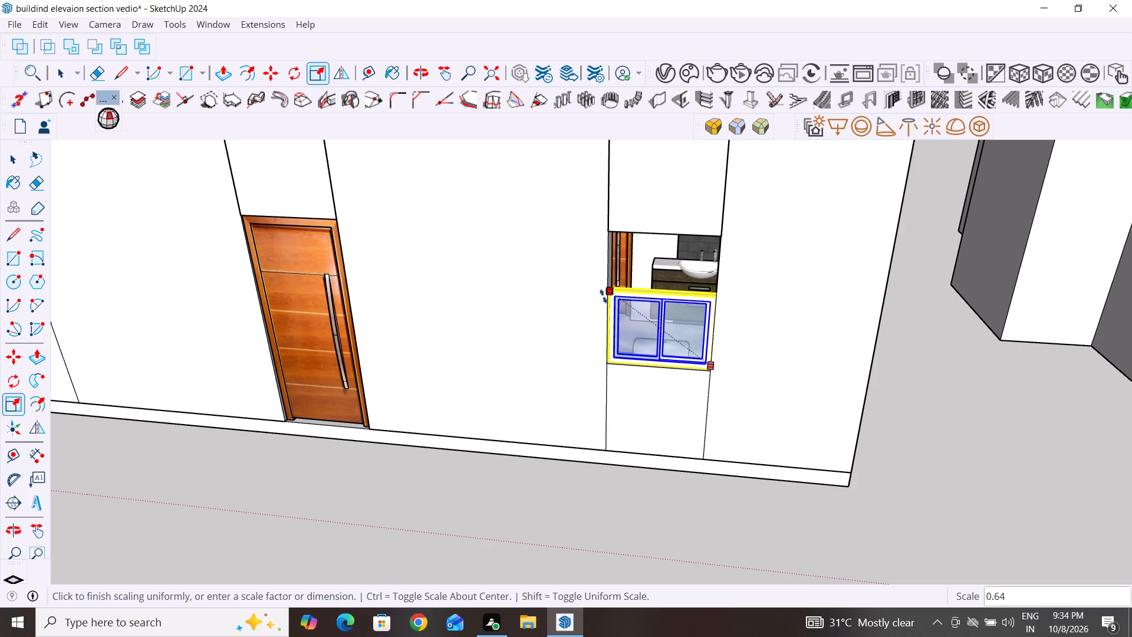
pyautogui.moveTo(603, 296); pyautogui.dragTo(610, 297)
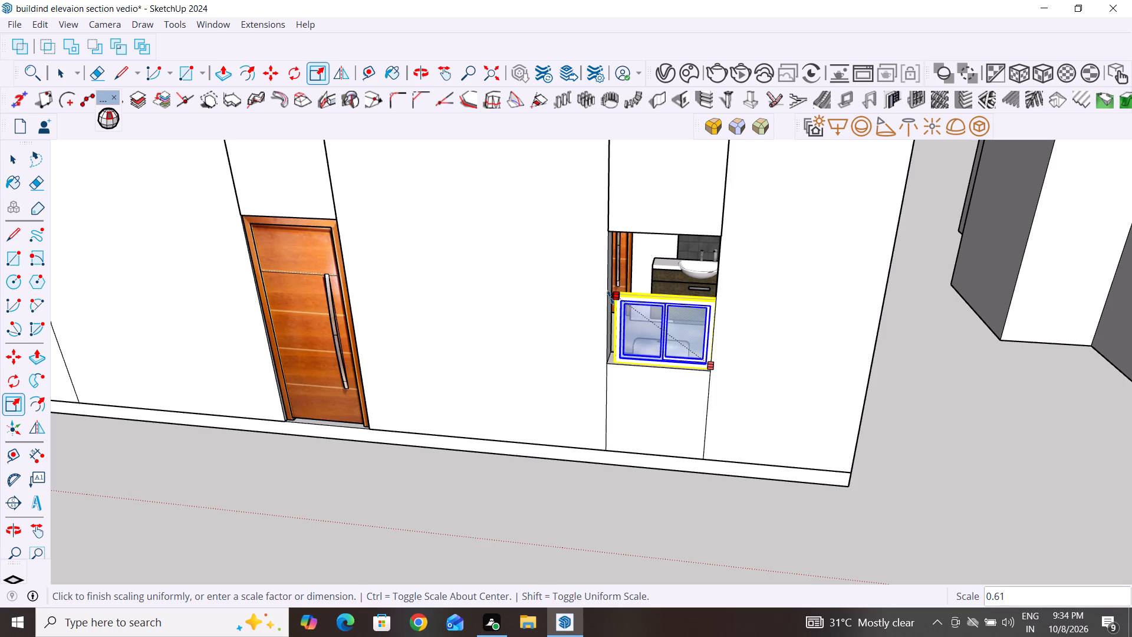
pyautogui.moveTo(610, 297); pyautogui.dragTo(608, 295)
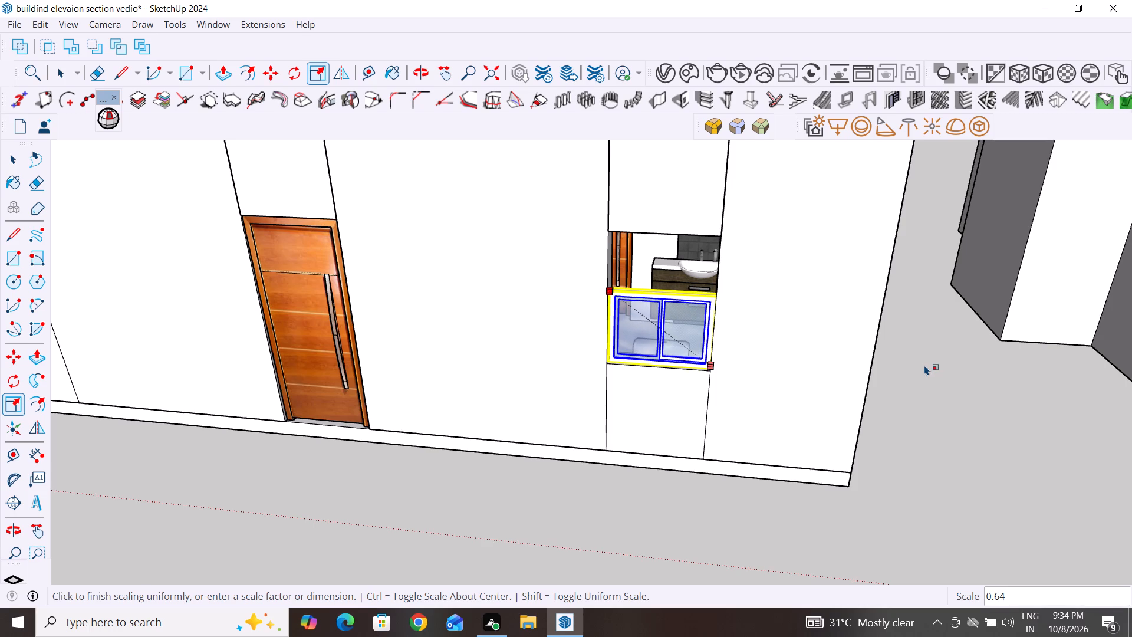
# Scale the sliding window's height by about 1.79 from its sill to reach the top edge of the bathroom opening.
pyautogui.scroll(5, 670, 304)
pyautogui.moveTo(690, 339); pyautogui.dragTo(694, 358, button='middle')
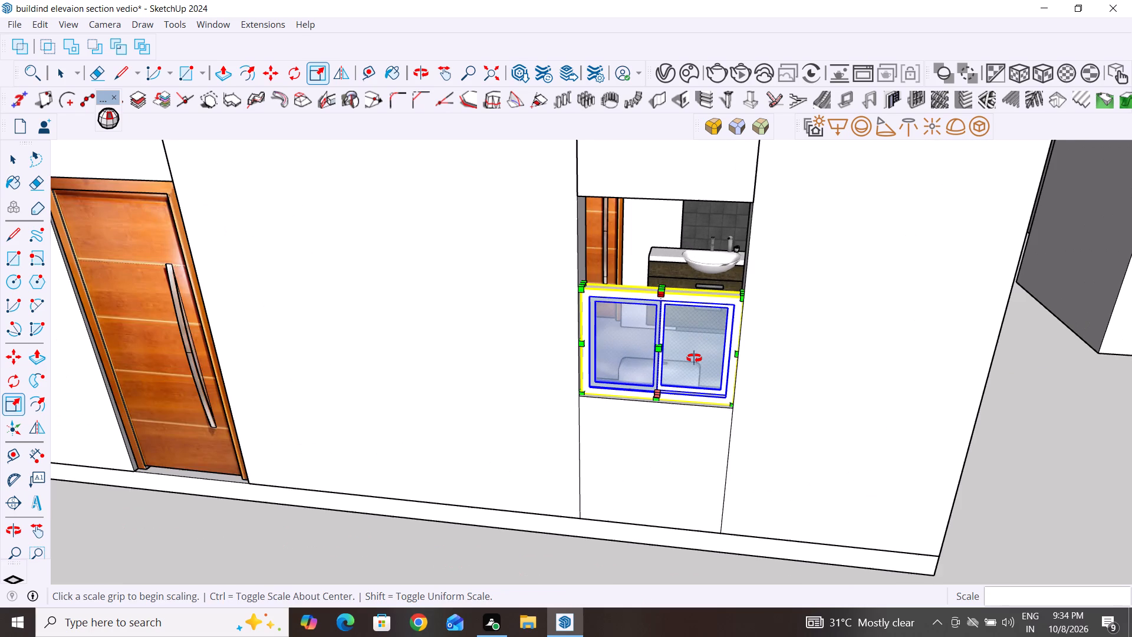
pyautogui.moveTo(694, 358); pyautogui.dragTo(695, 374, button='middle')
pyautogui.scroll(2, 667, 323)
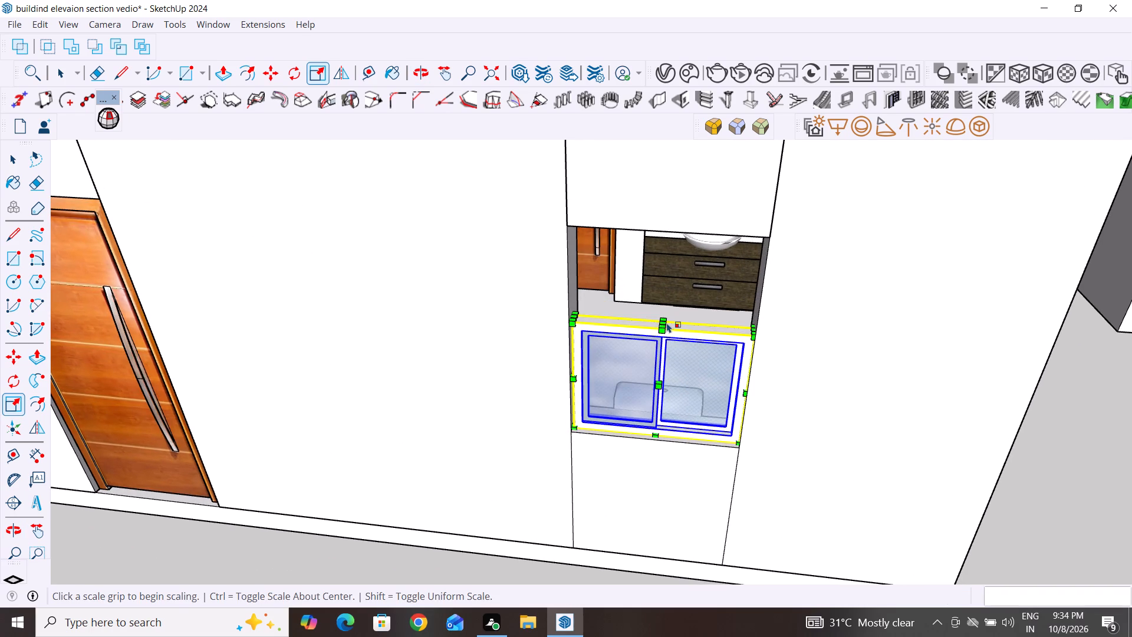
pyautogui.scroll(7, 667, 323)
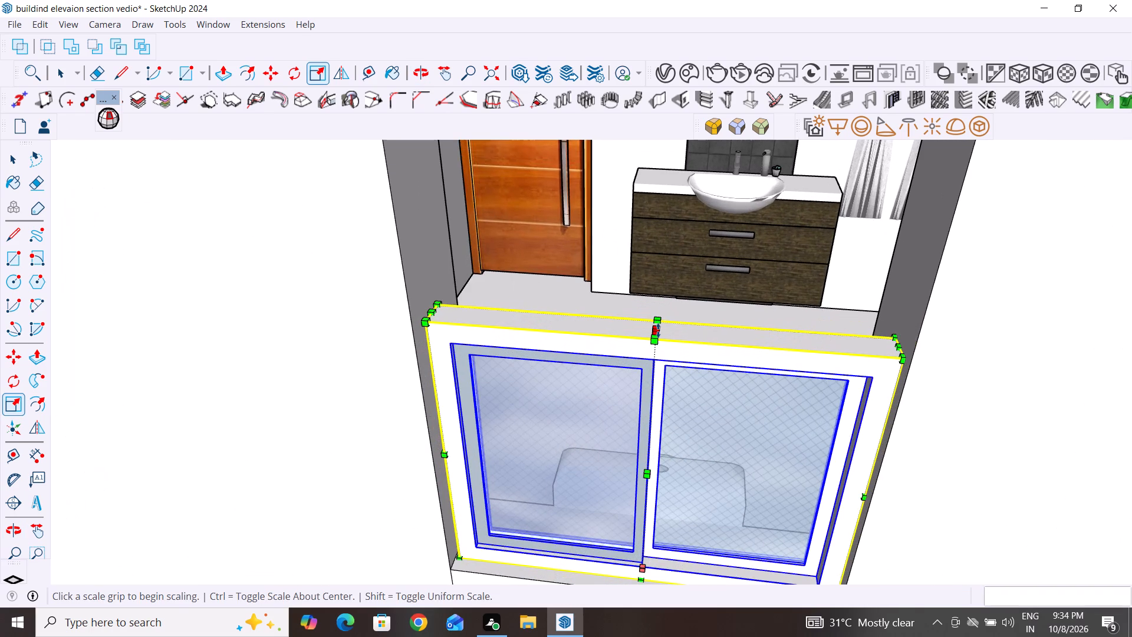
pyautogui.click(658, 330)
pyautogui.scroll(-4, 659, 329)
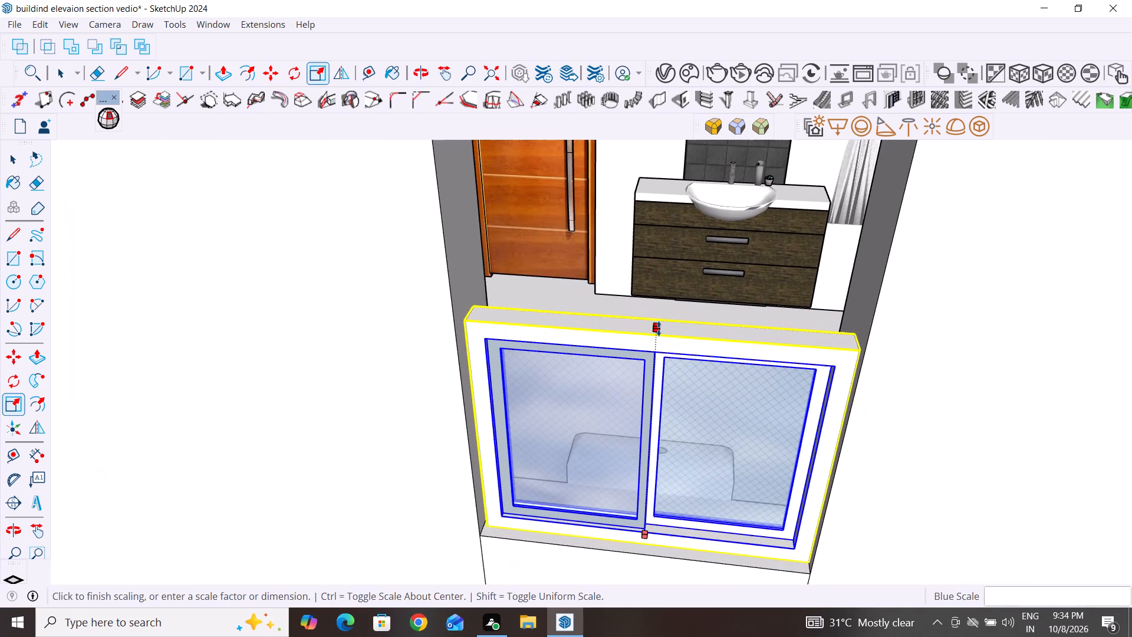
pyautogui.scroll(-2, 659, 329)
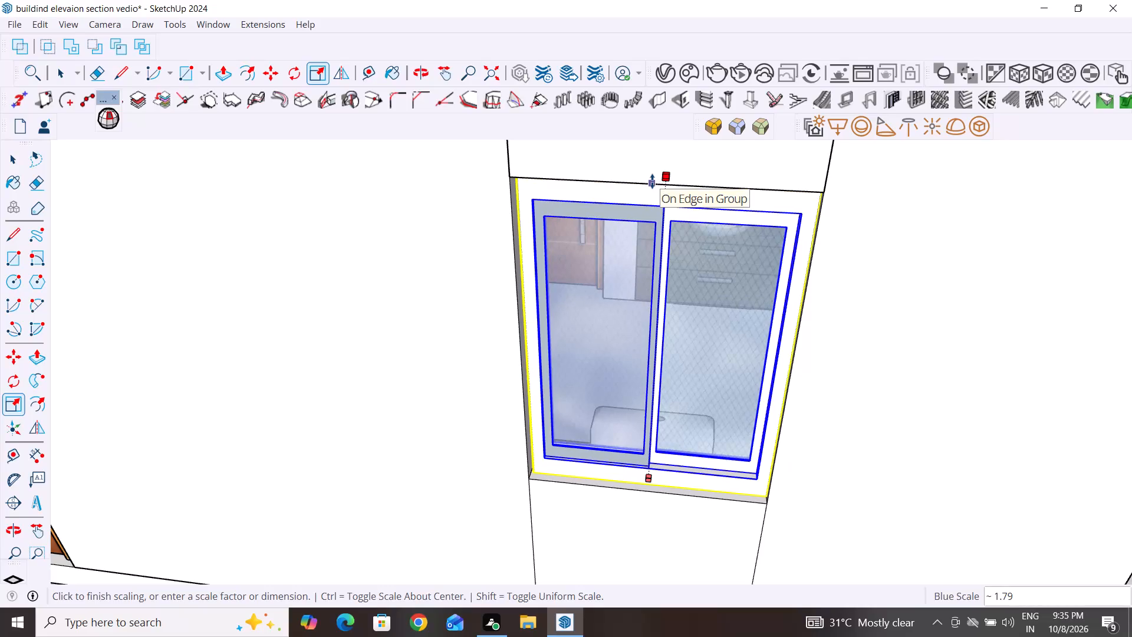
pyautogui.moveTo(652, 181); pyautogui.dragTo(661, 146, button='middle')
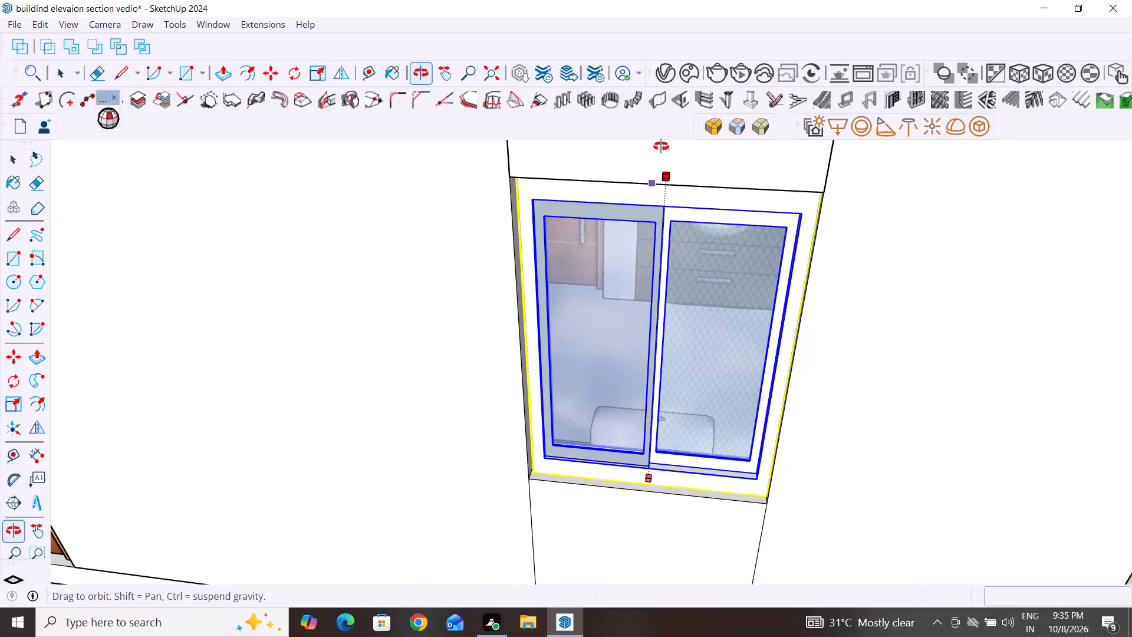
pyautogui.moveTo(661, 146); pyautogui.dragTo(651, 208, button='middle')
pyautogui.scroll(-6, 650, 217)
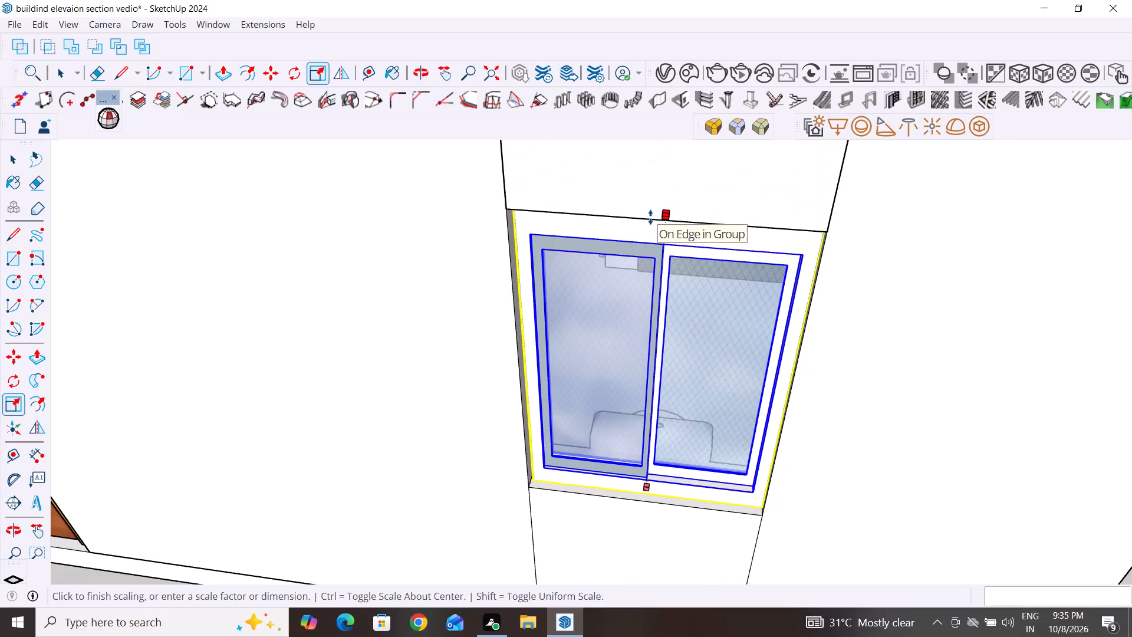
pyautogui.scroll(-10, 650, 217)
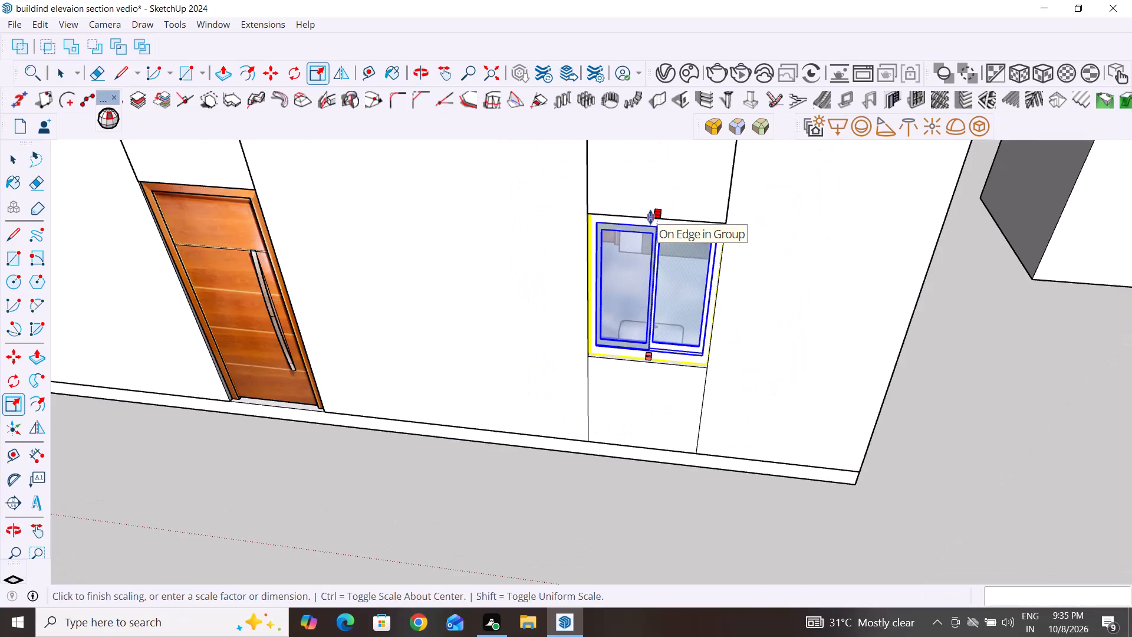
pyautogui.scroll(-2, 650, 217)
pyautogui.moveTo(654, 208); pyautogui.dragTo(660, 173, button='middle')
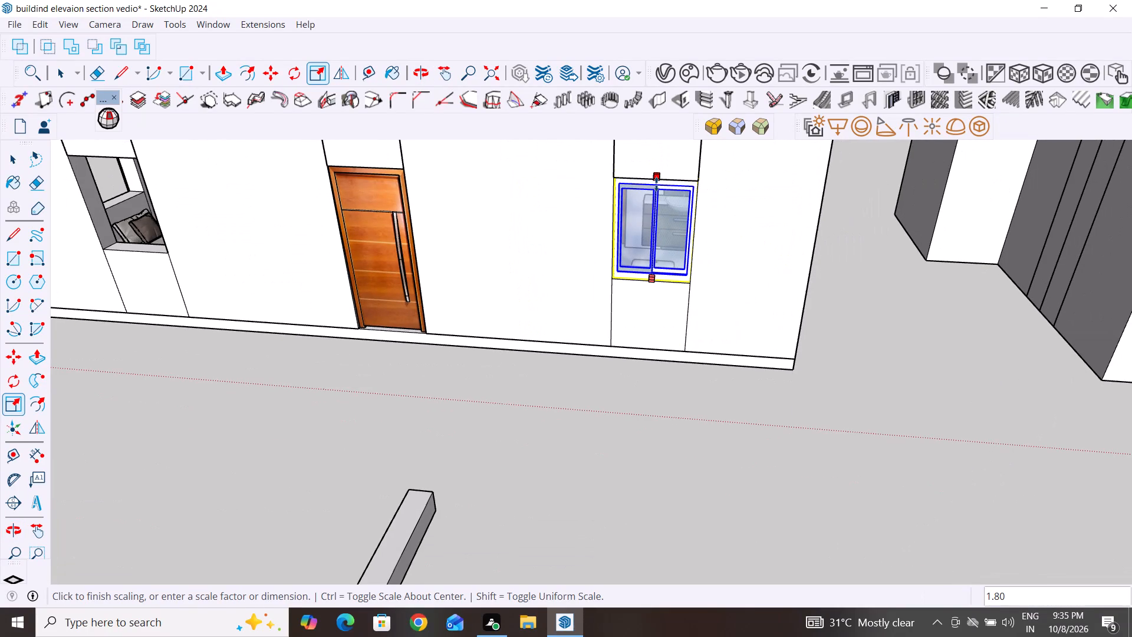
pyautogui.scroll(8, 656, 184)
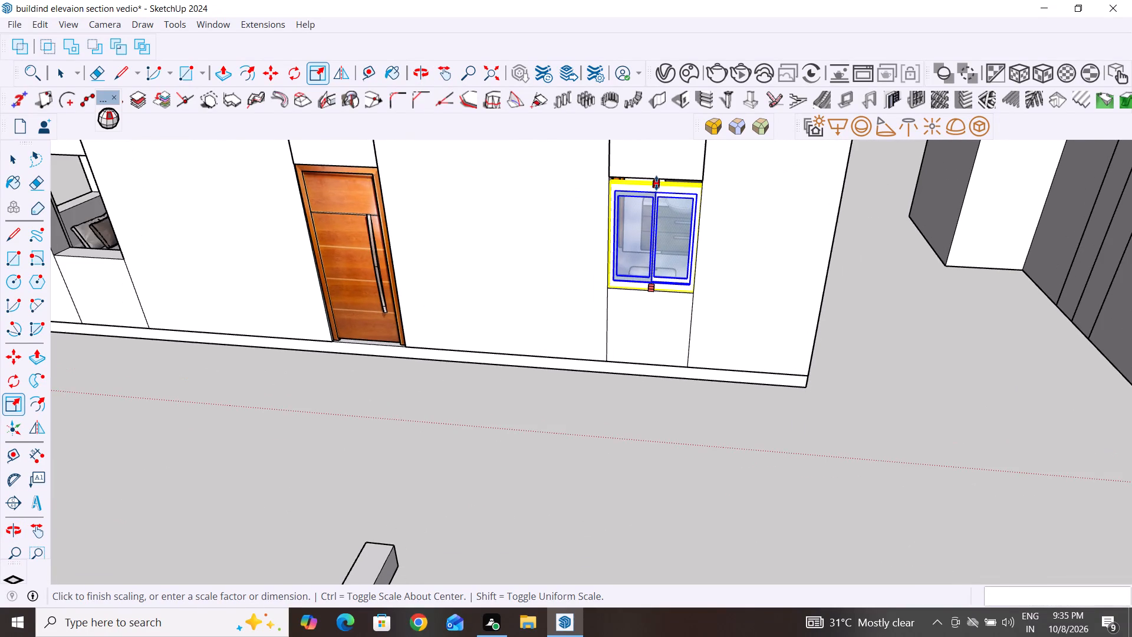
pyautogui.scroll(4, 656, 183)
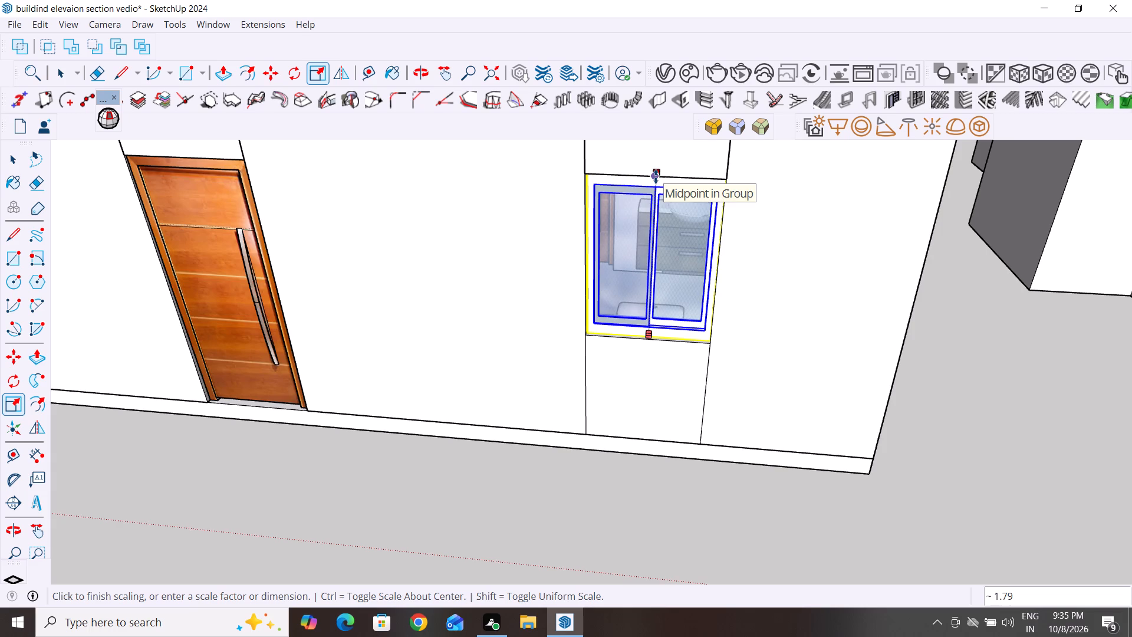
pyautogui.click(656, 176)
pyautogui.click(17, 163)
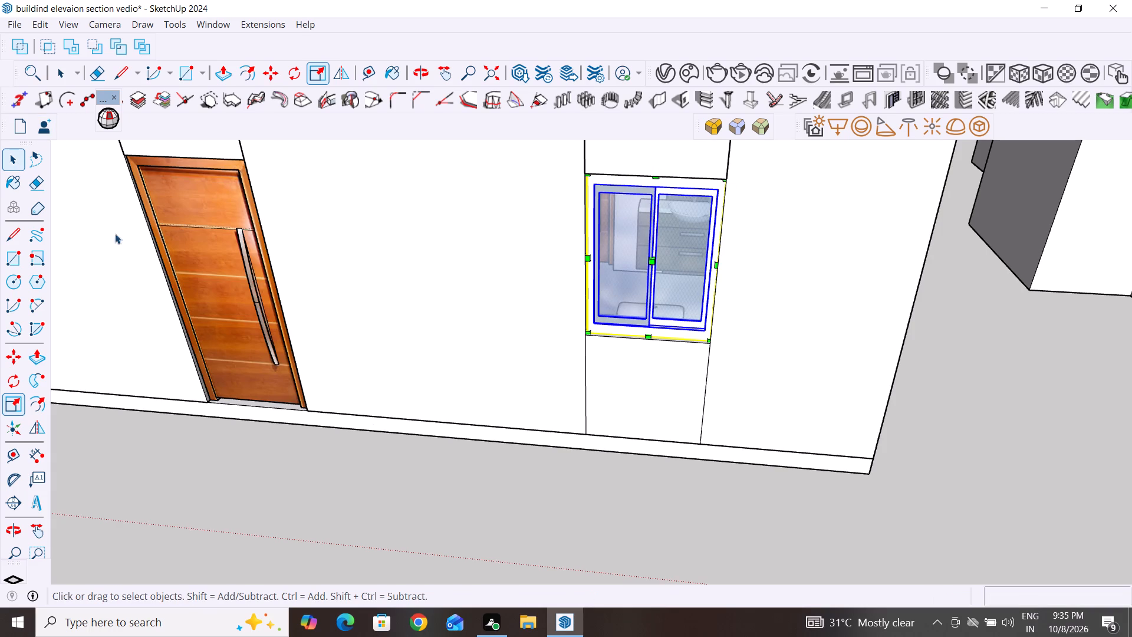
pyautogui.click(516, 533)
# Copy the bathroom sliding window by its bottom outer corner 21' 8" along the front wall into the empty opening beyond the door.
pyautogui.scroll(-6, 615, 452)
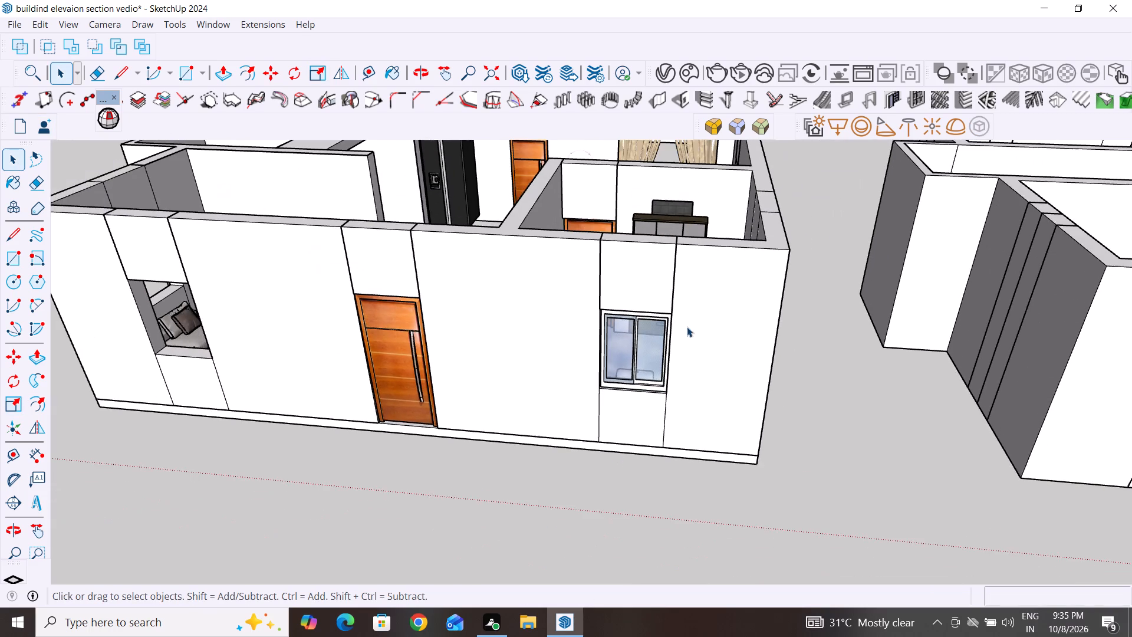
pyautogui.moveTo(690, 313); pyautogui.dragTo(702, 176, button='middle')
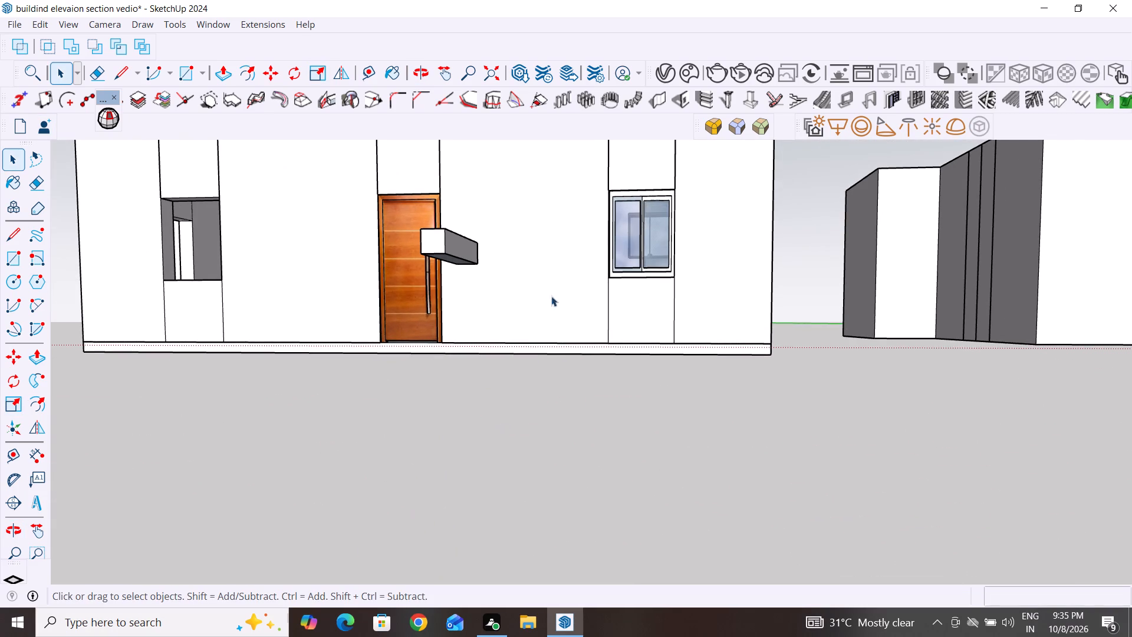
pyautogui.scroll(5, 756, 167)
pyautogui.scroll(4, 590, 215)
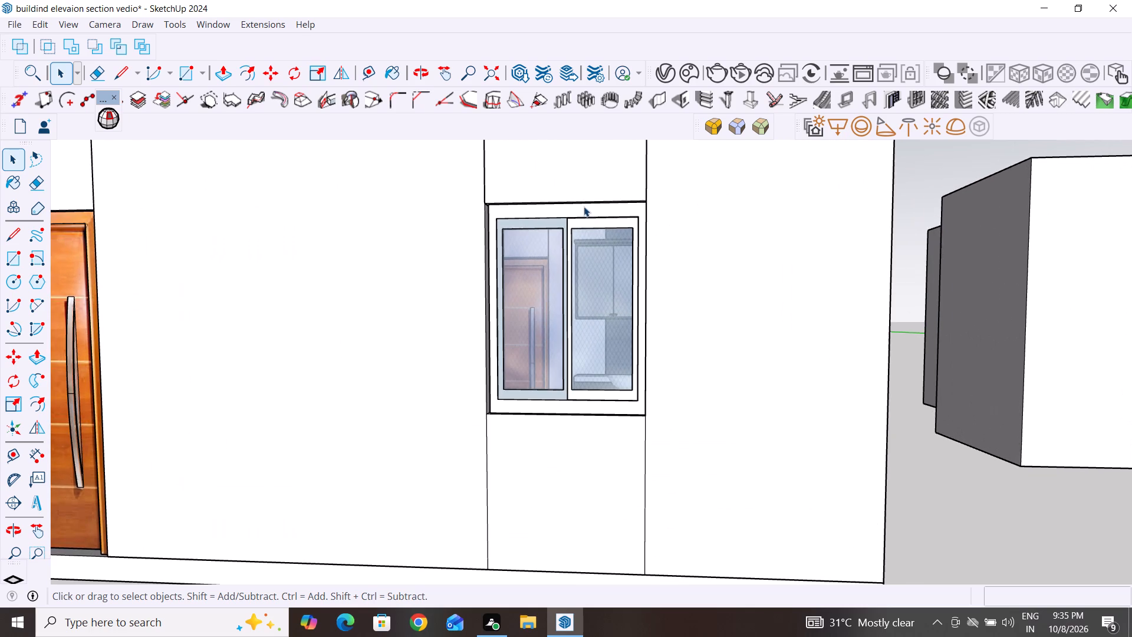
pyautogui.click(588, 211)
pyautogui.scroll(-4, 887, 393)
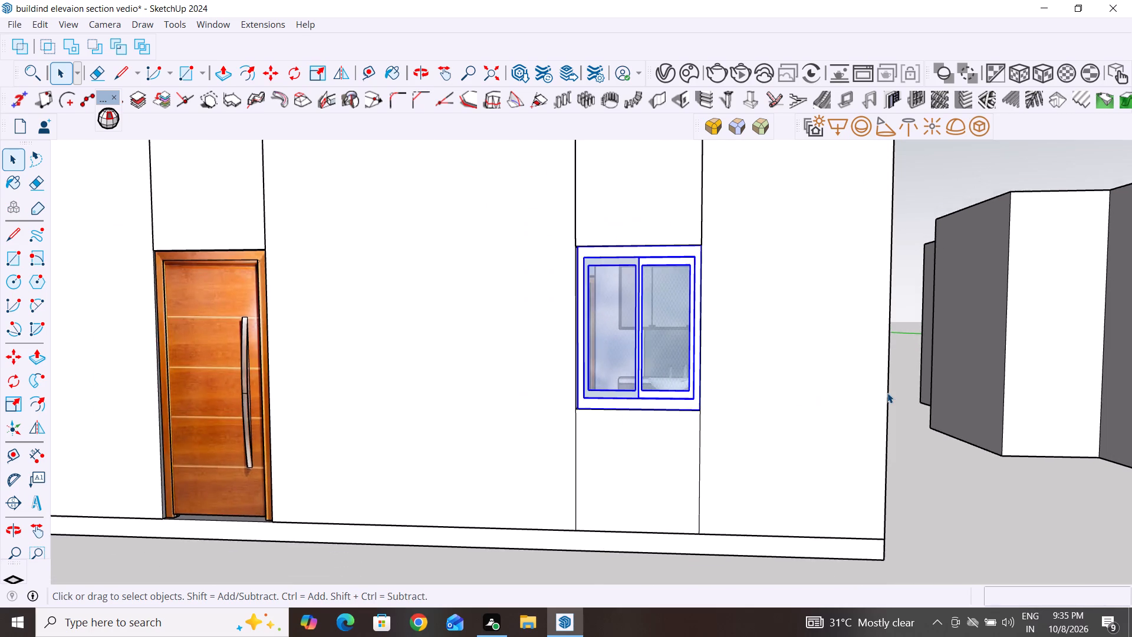
pyautogui.click(920, 475)
pyautogui.click(670, 398)
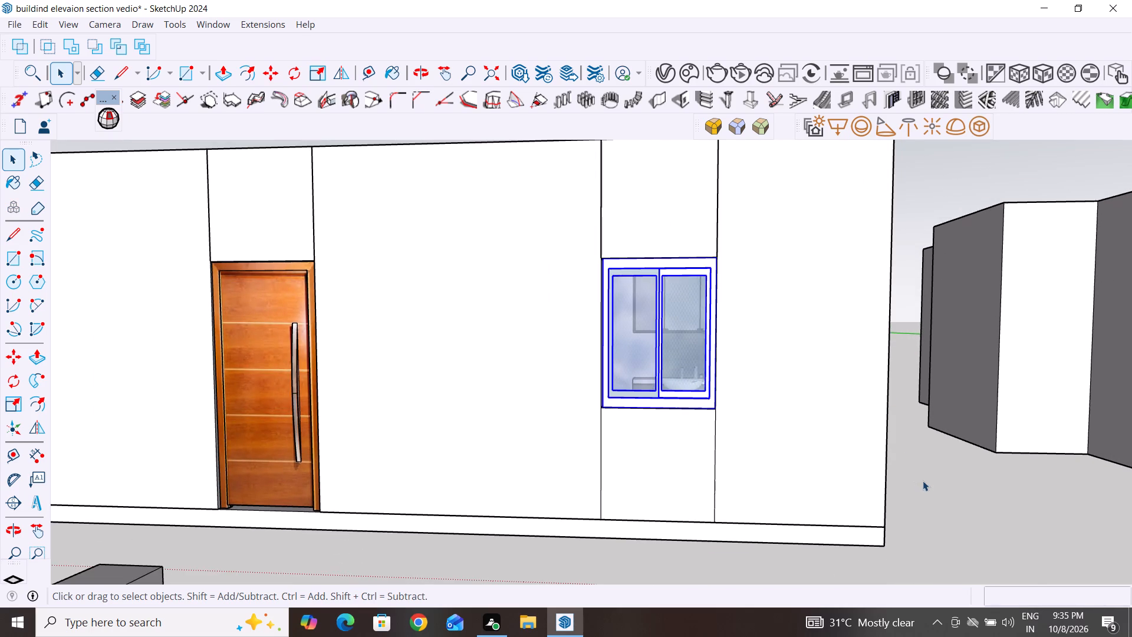
pyautogui.scroll(-6, 923, 481)
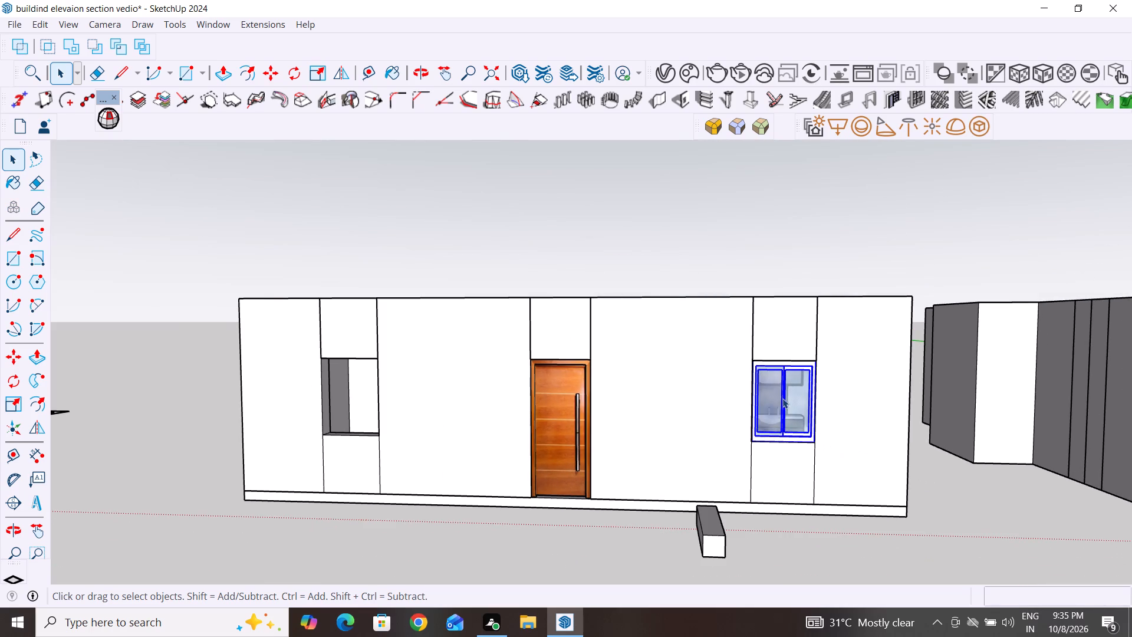
pyautogui.scroll(1, 781, 398)
pyautogui.scroll(-3, 817, 405)
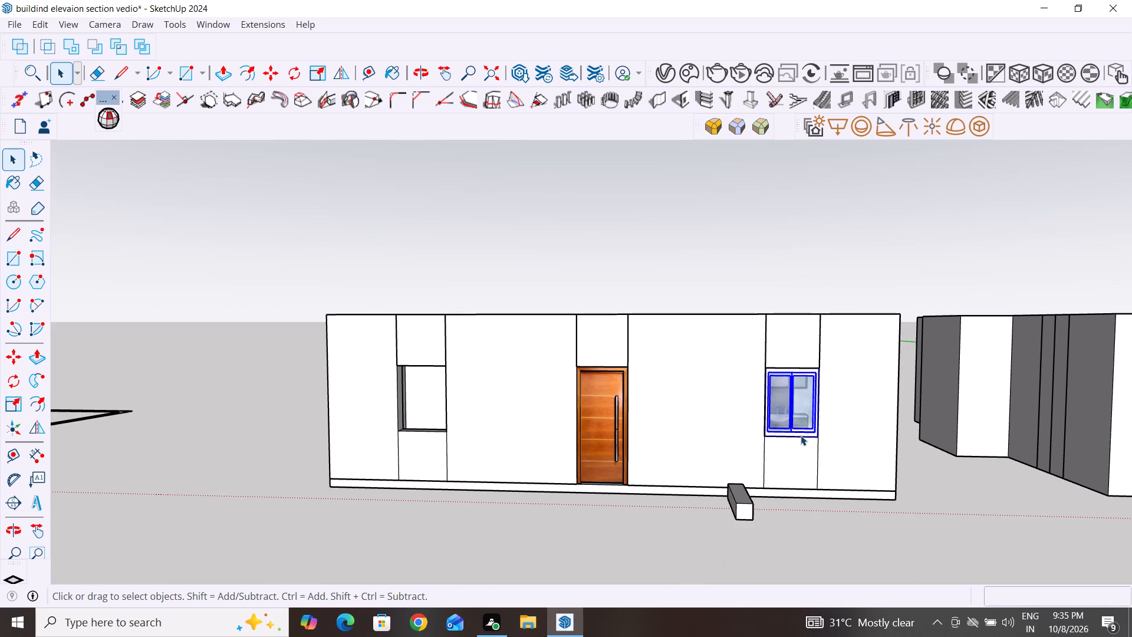
pyautogui.scroll(3, 801, 435)
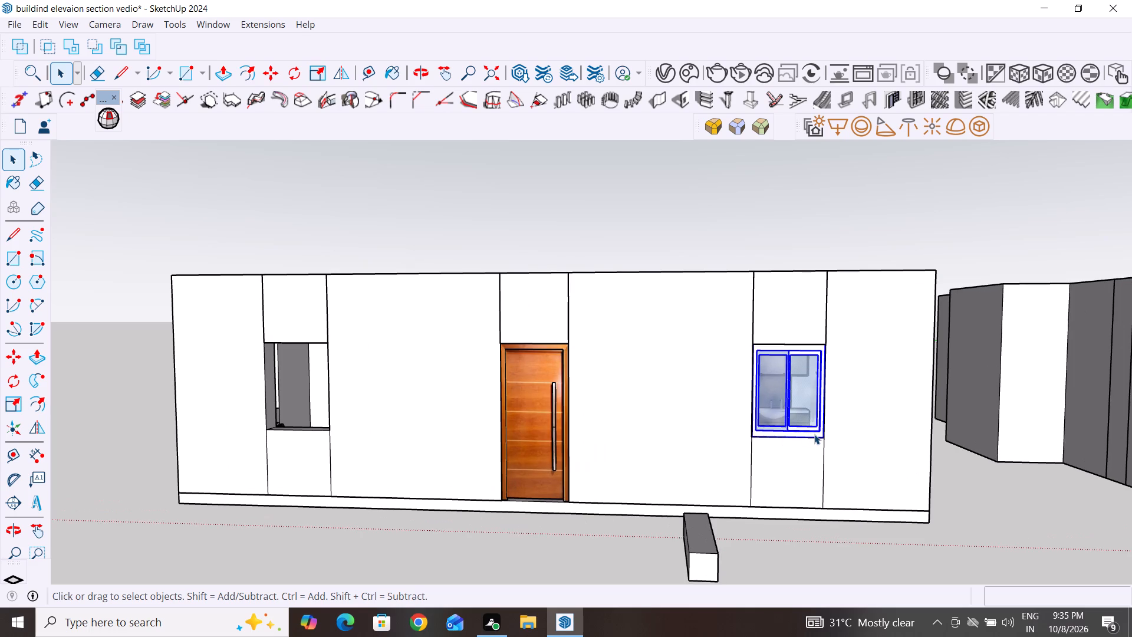
pyautogui.press('m')
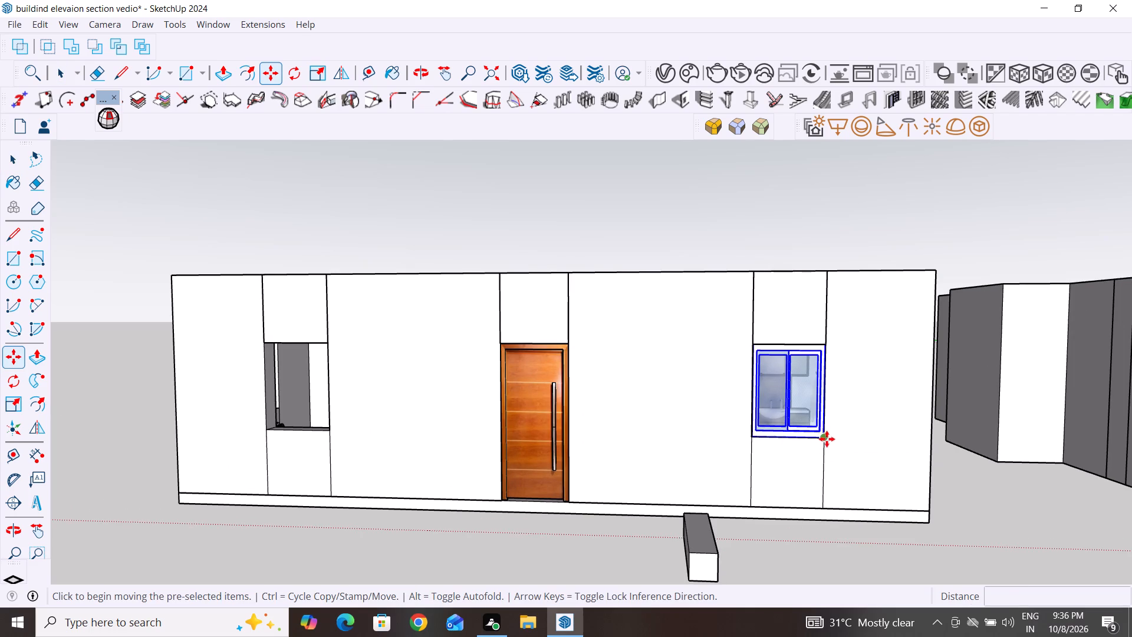
pyautogui.click(827, 438)
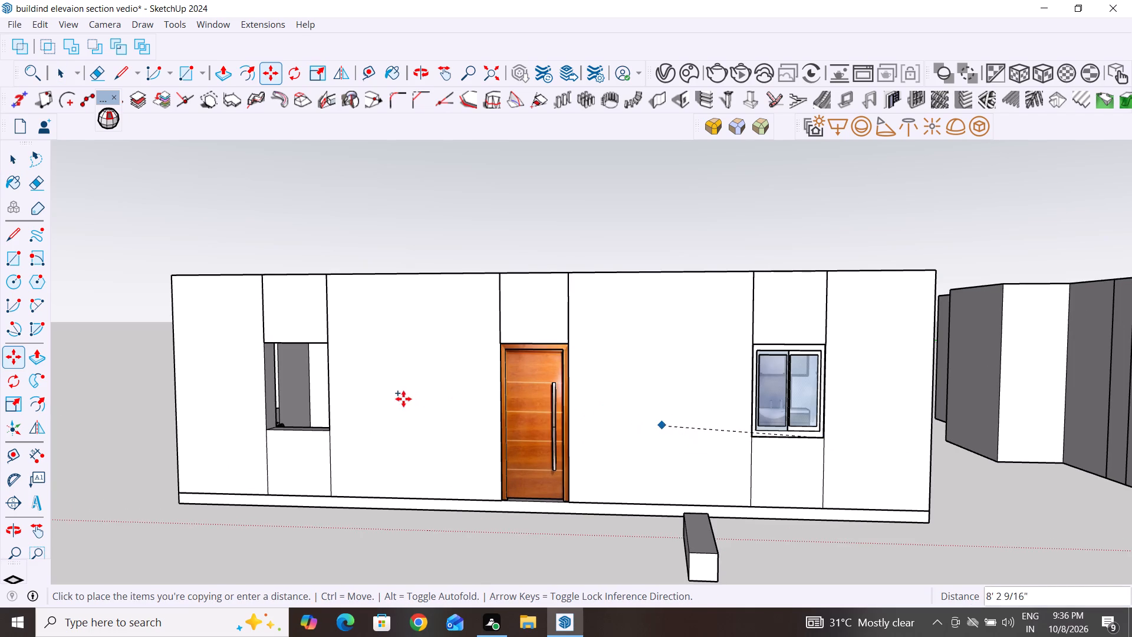
pyautogui.click(325, 433)
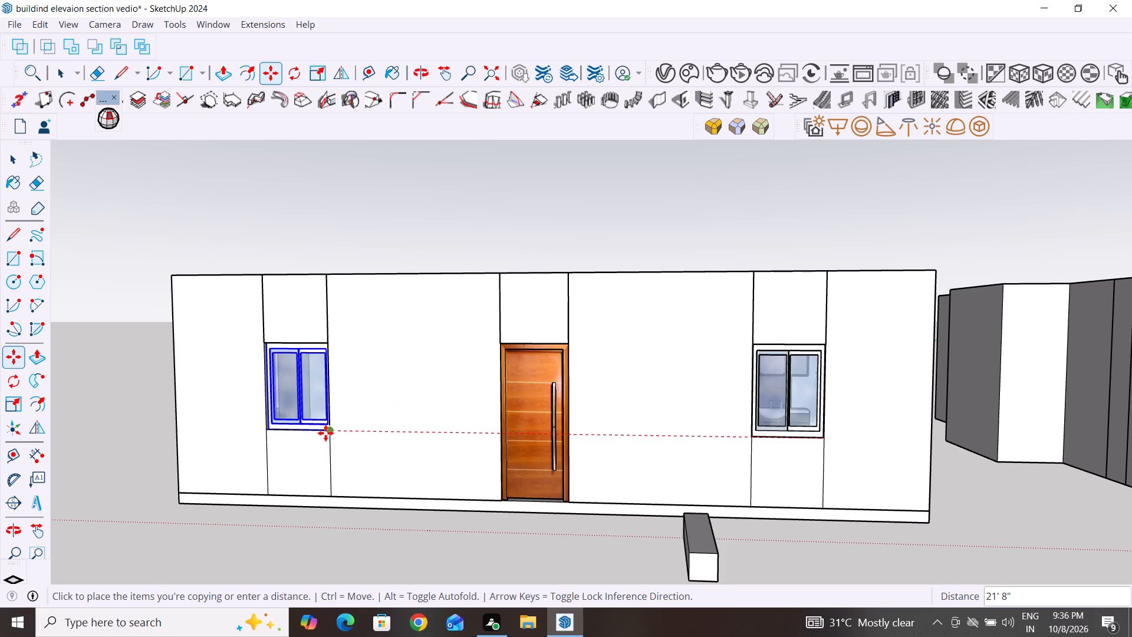
pyautogui.click(8, 160)
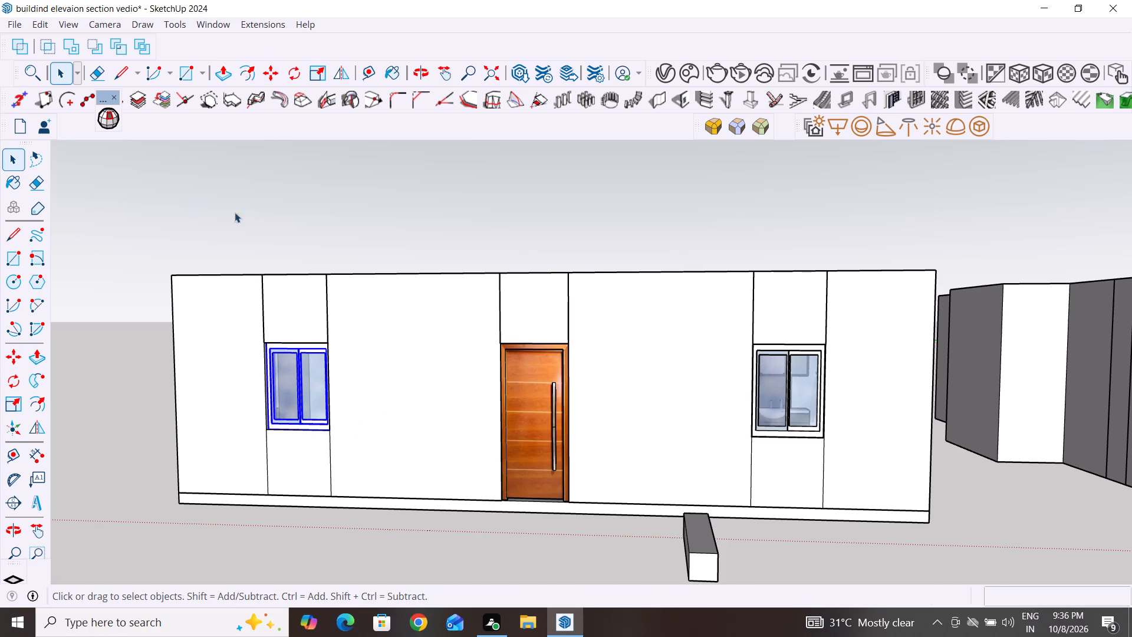
pyautogui.click(256, 218)
# Examine the building's front and side elevations for exterior window openings that are still empty.
pyautogui.scroll(-7, 528, 347)
pyautogui.moveTo(592, 472); pyautogui.dragTo(658, 505, button='middle')
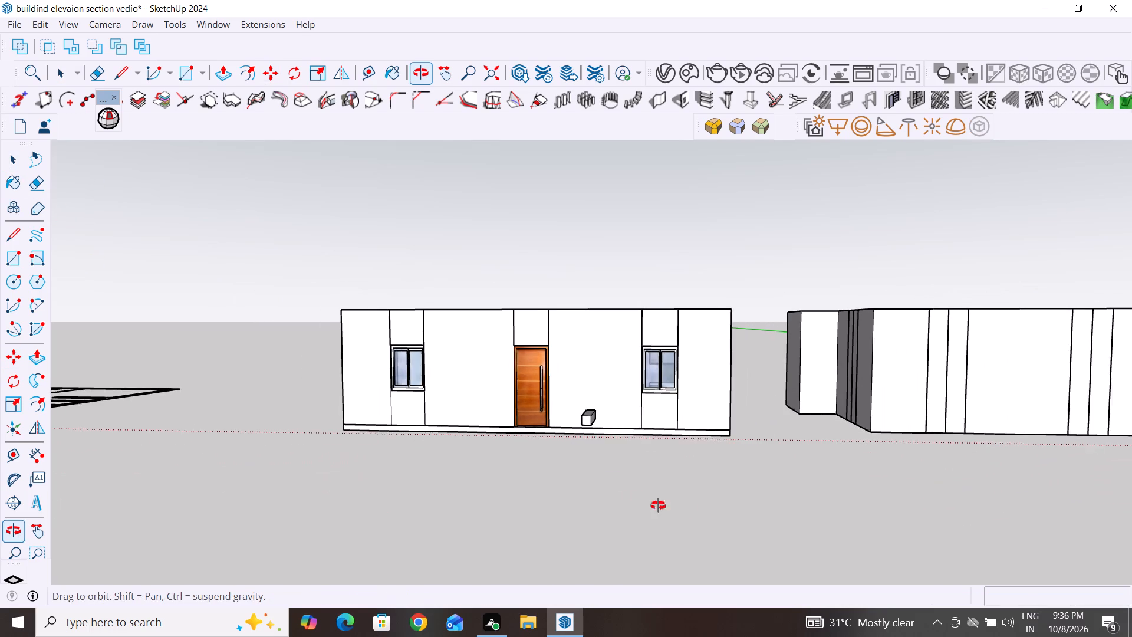
pyautogui.moveTo(658, 505); pyautogui.dragTo(966, 563, button='middle')
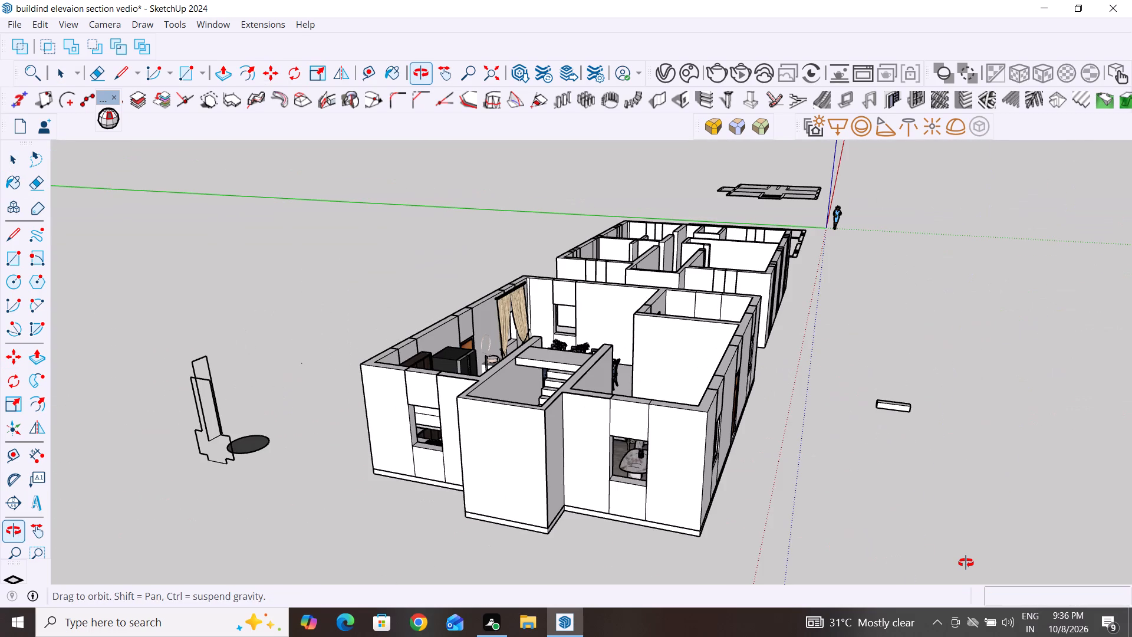
pyautogui.moveTo(966, 563); pyautogui.dragTo(739, 532, button='middle')
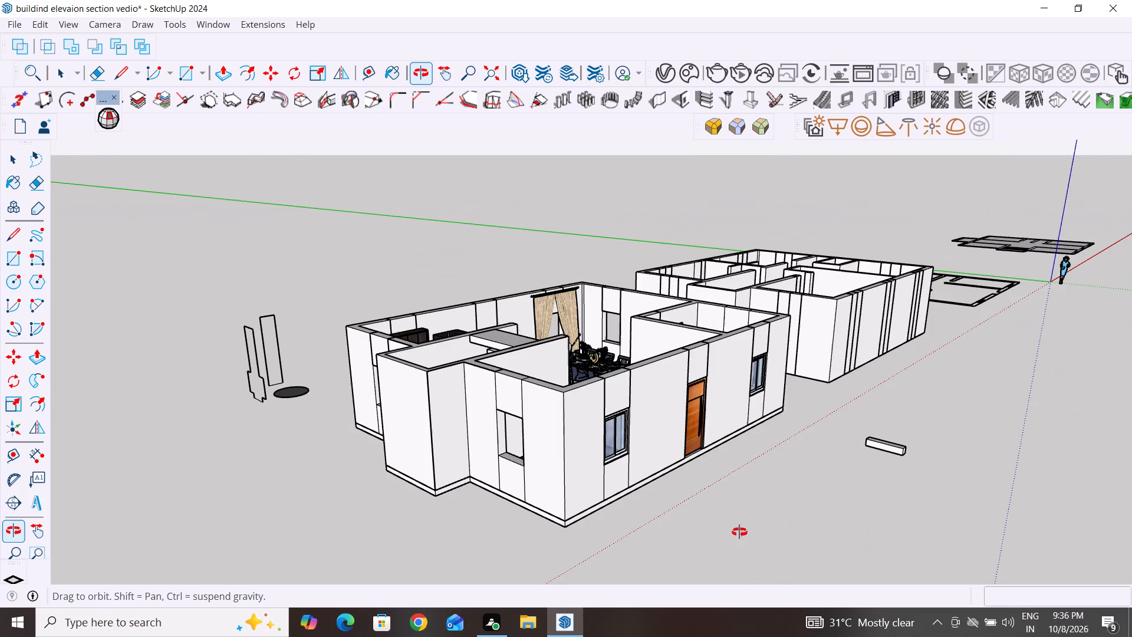
pyautogui.scroll(2, 497, 478)
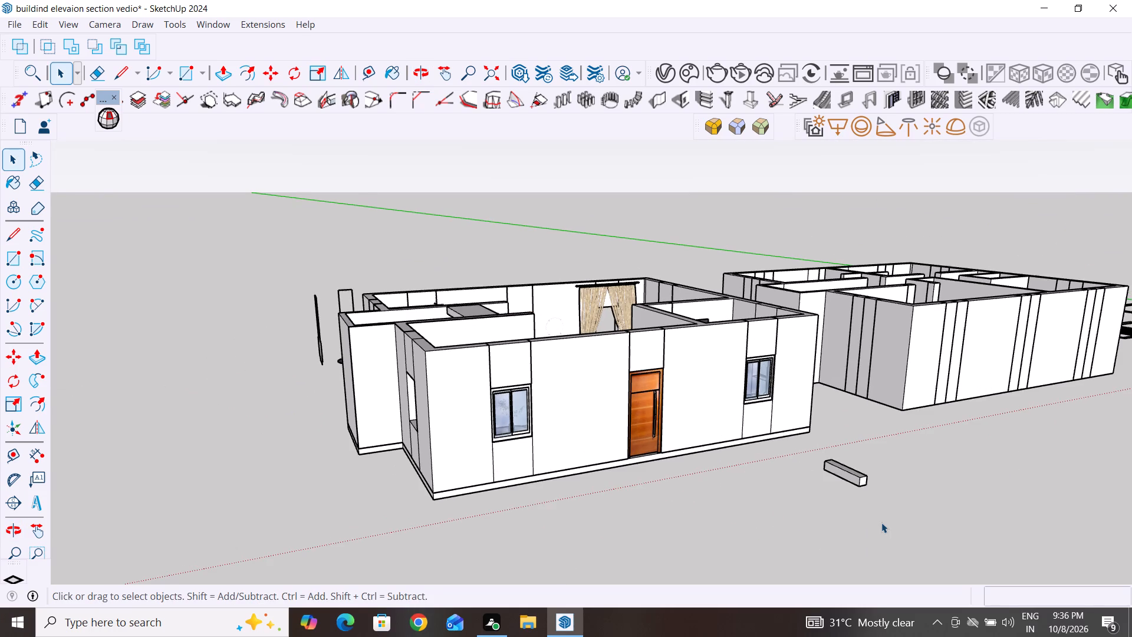
pyautogui.scroll(3, 712, 547)
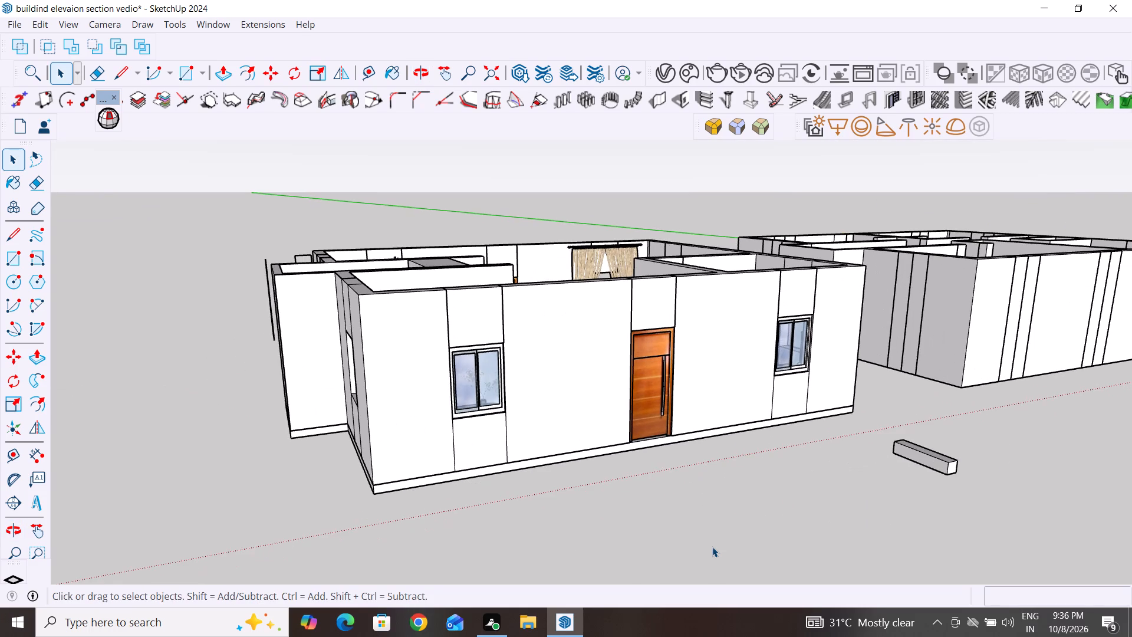
pyautogui.scroll(-6, 936, 336)
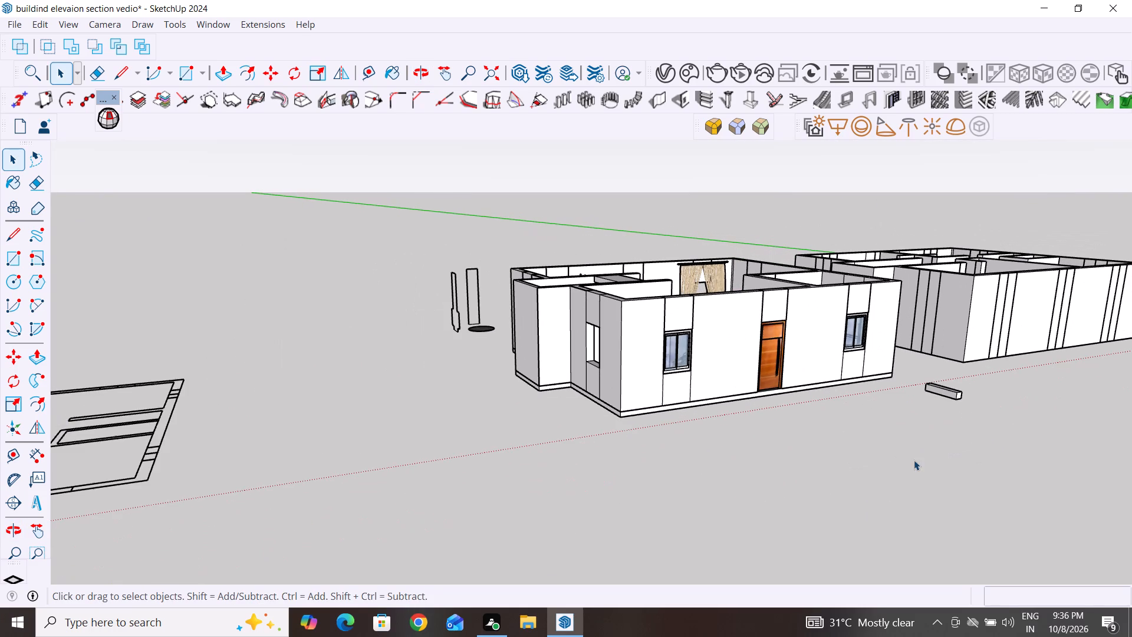
pyautogui.moveTo(875, 498); pyautogui.dragTo(789, 537, button='middle')
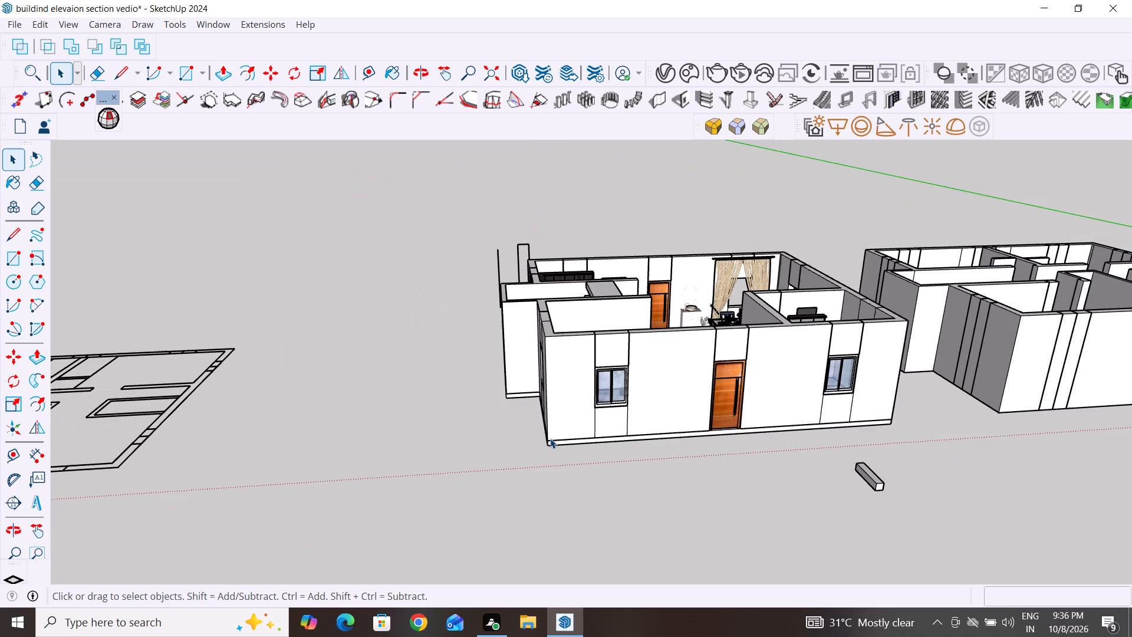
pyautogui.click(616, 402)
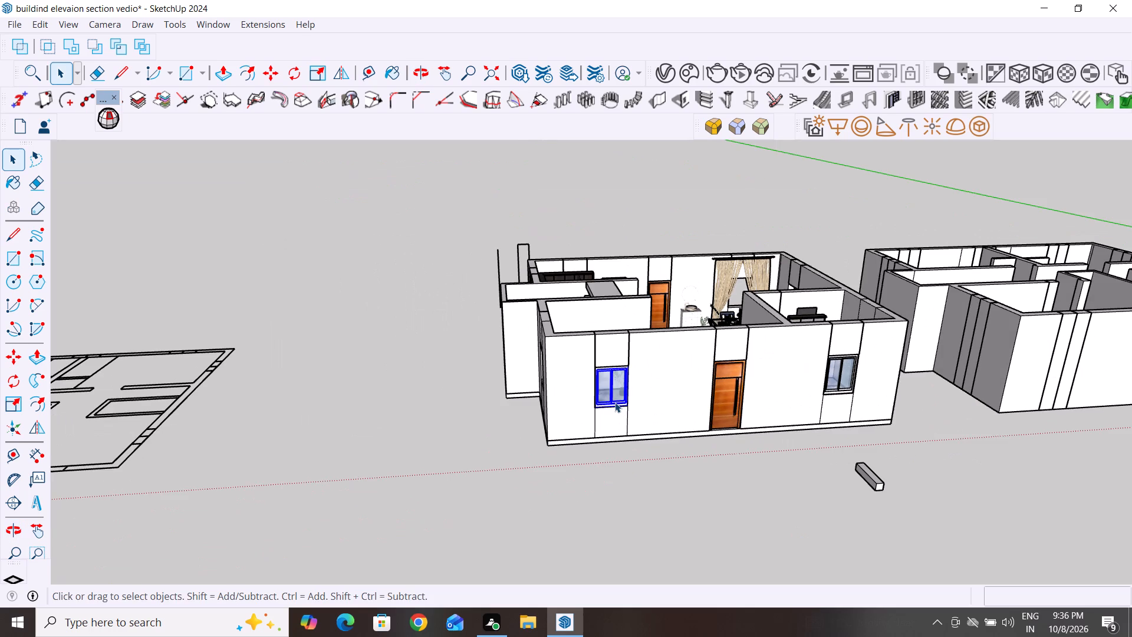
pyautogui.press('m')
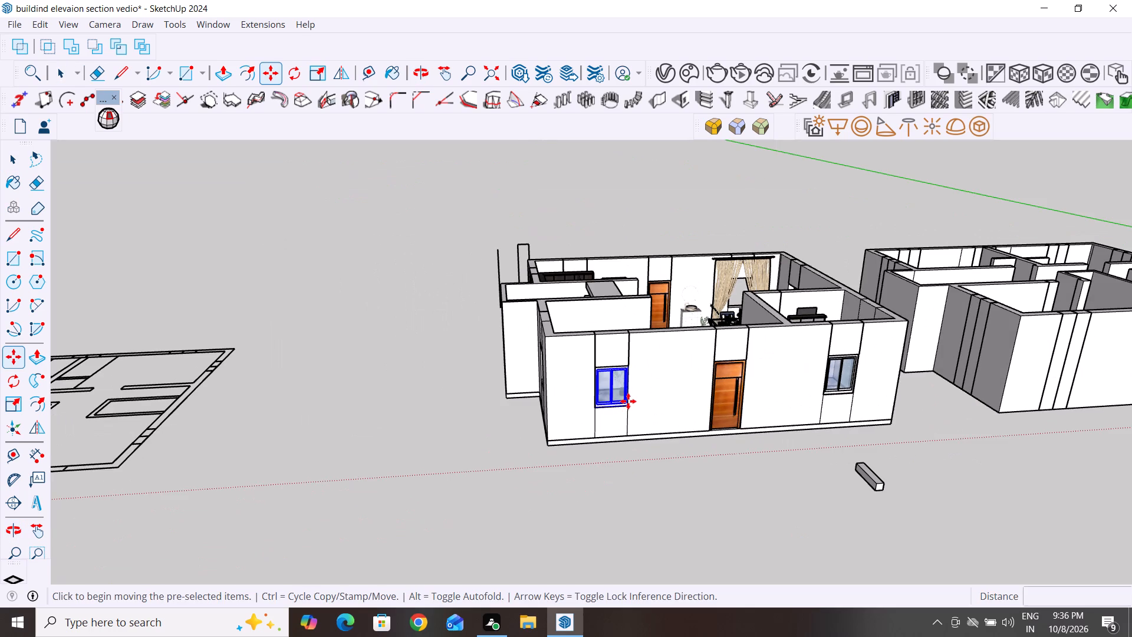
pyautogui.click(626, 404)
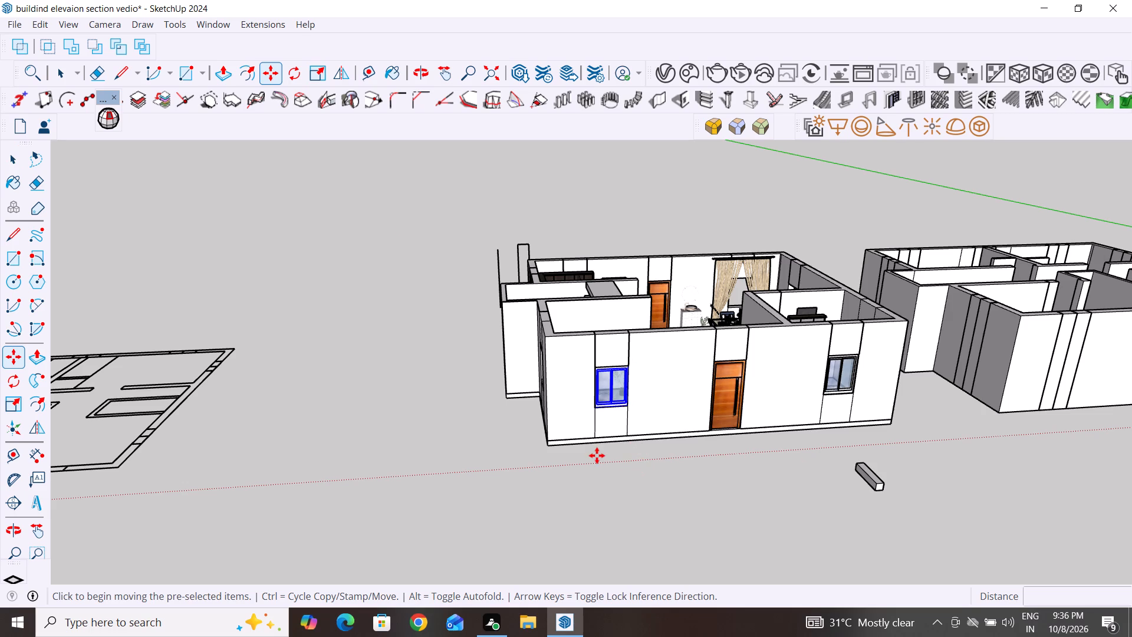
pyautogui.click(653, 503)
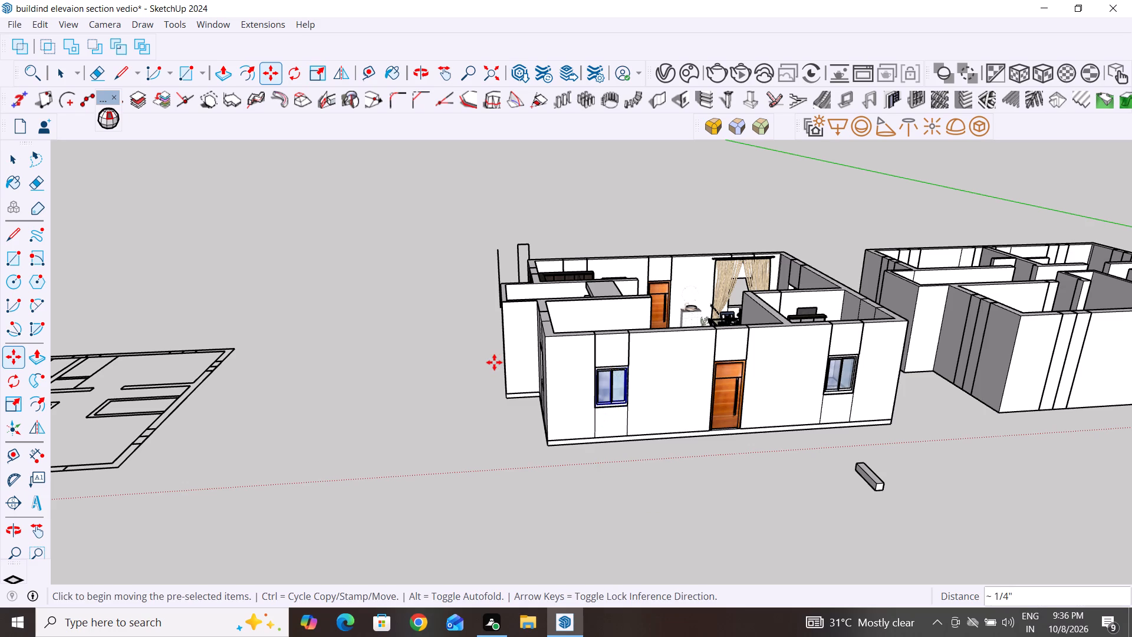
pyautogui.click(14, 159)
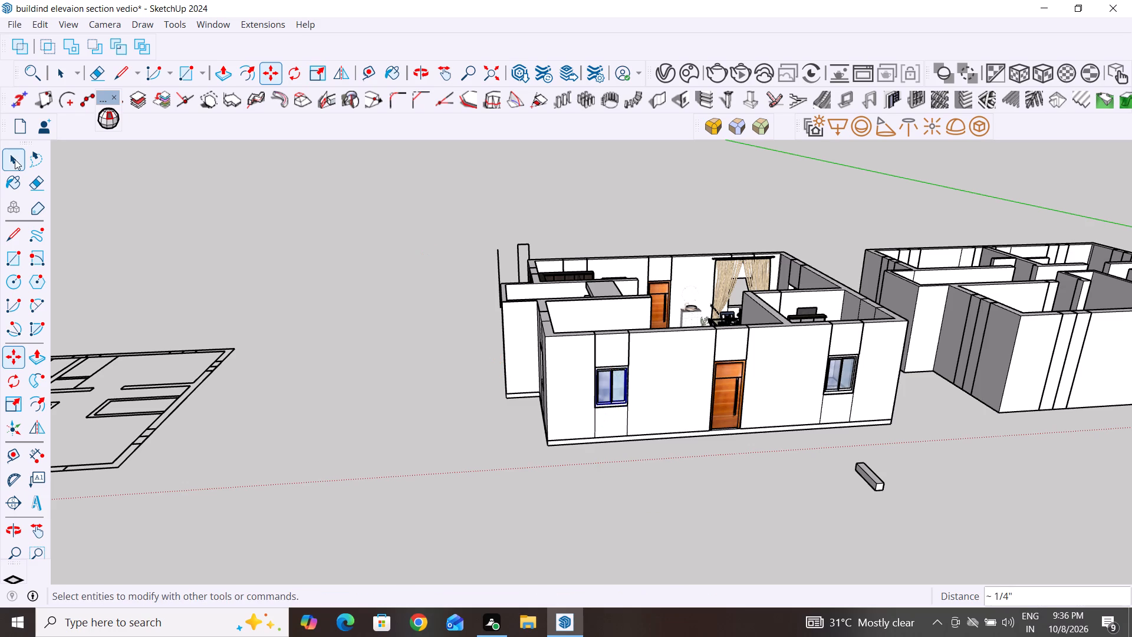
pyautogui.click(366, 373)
# Copy the front wall's bathroom sliding window by its bottom corner about 15' 7" onto the open ground in front of the building.
pyautogui.click(611, 405)
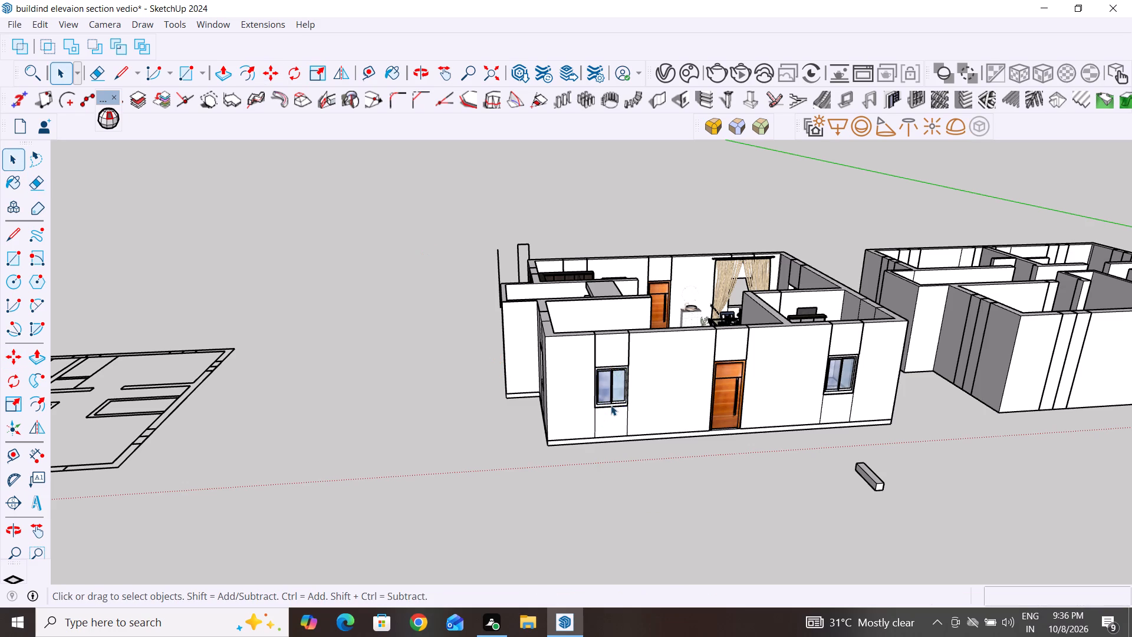
pyautogui.click(615, 388)
pyautogui.press('m')
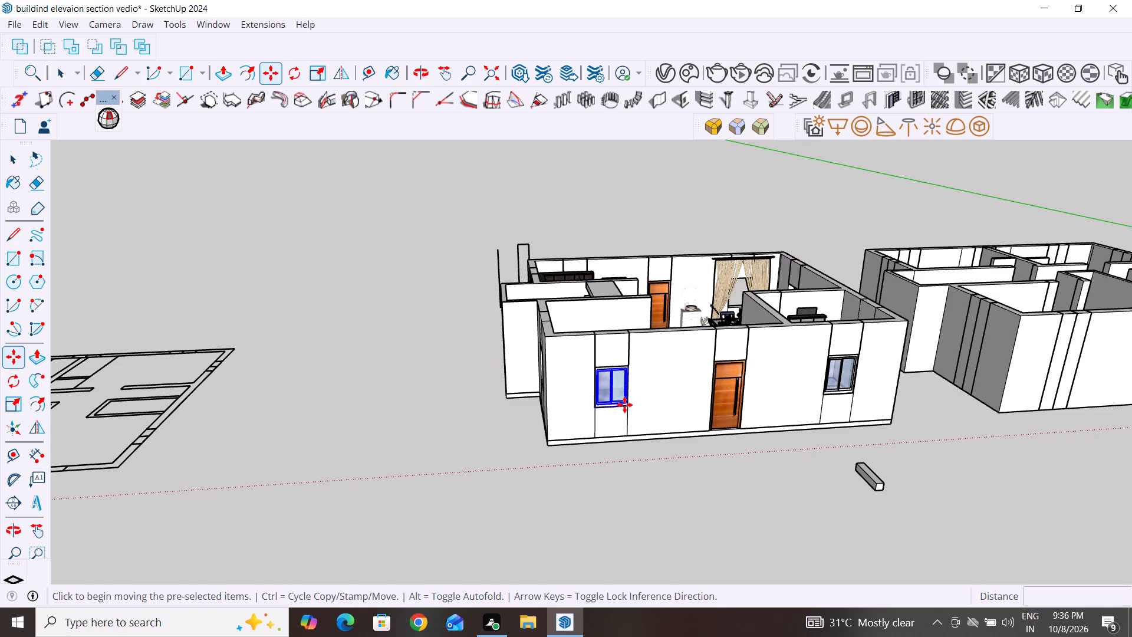
pyautogui.click(624, 405)
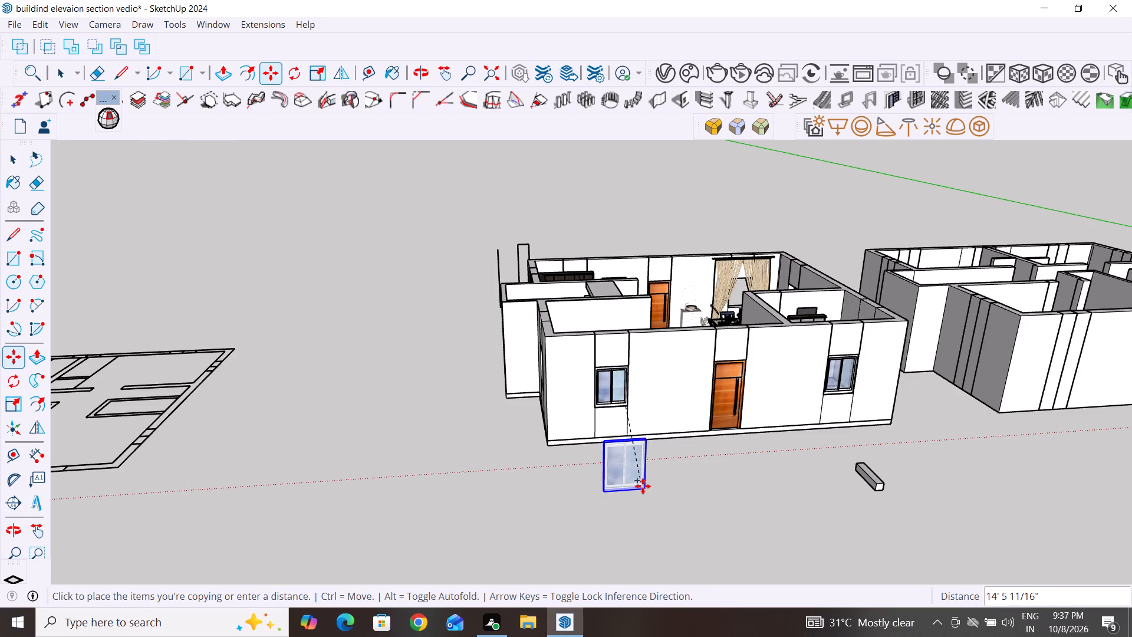
pyautogui.click(644, 492)
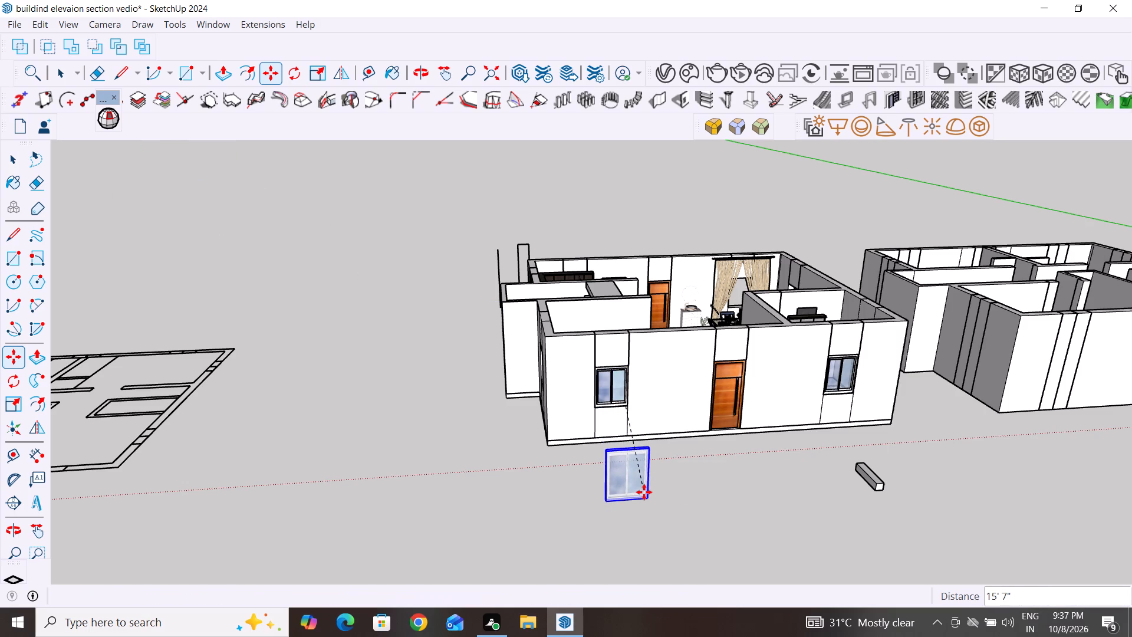
pyautogui.click(11, 162)
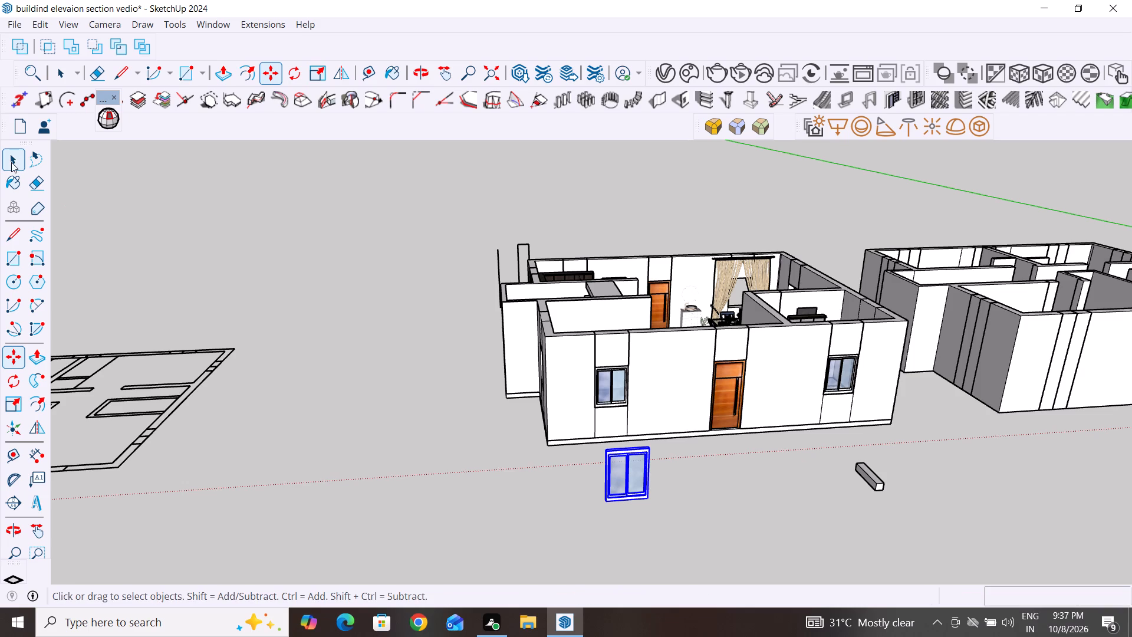
# Rotate the copied window 90 degrees horizontally about its bottom corner so it runs parallel to the side wall.
pyautogui.click(15, 377)
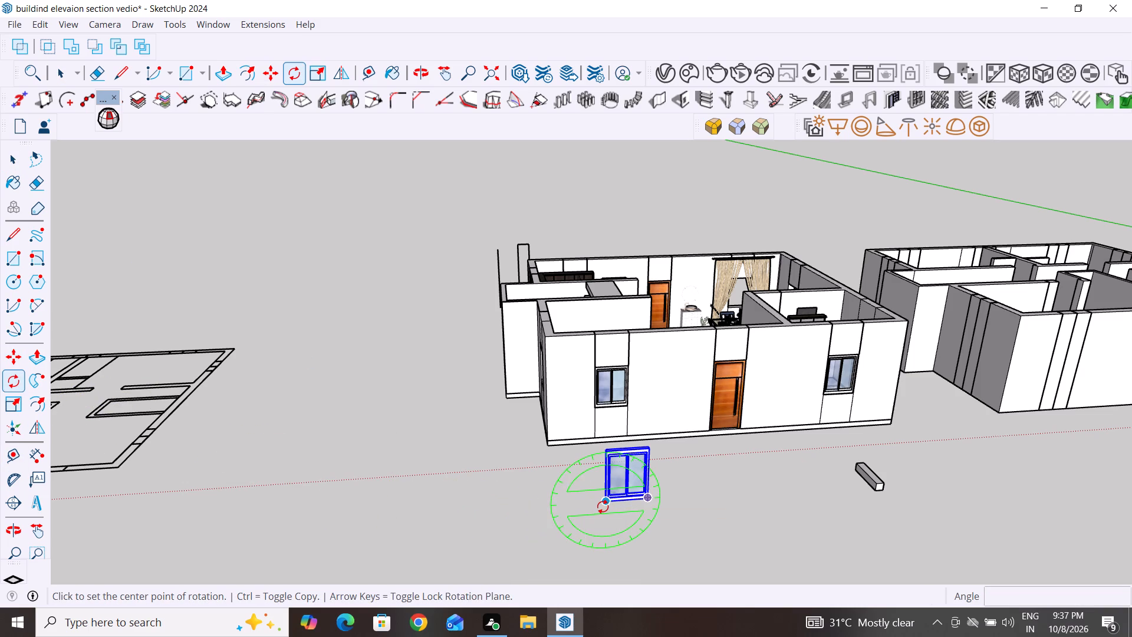
pyautogui.scroll(4, 603, 507)
pyautogui.scroll(-5, 603, 507)
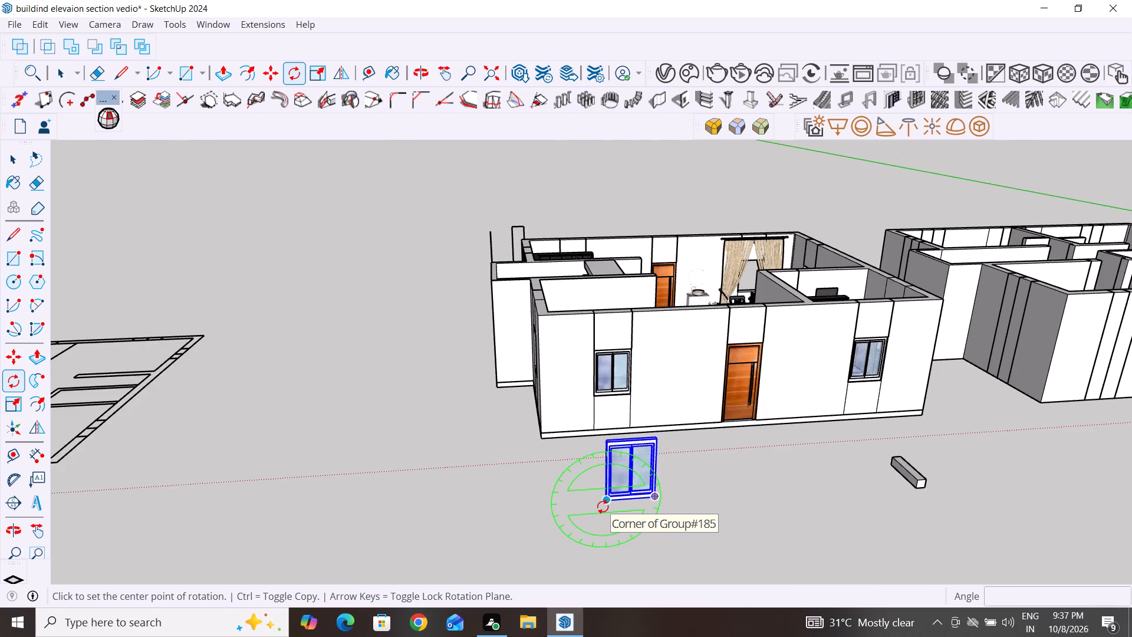
pyautogui.scroll(-3, 603, 507)
pyautogui.scroll(1, 601, 537)
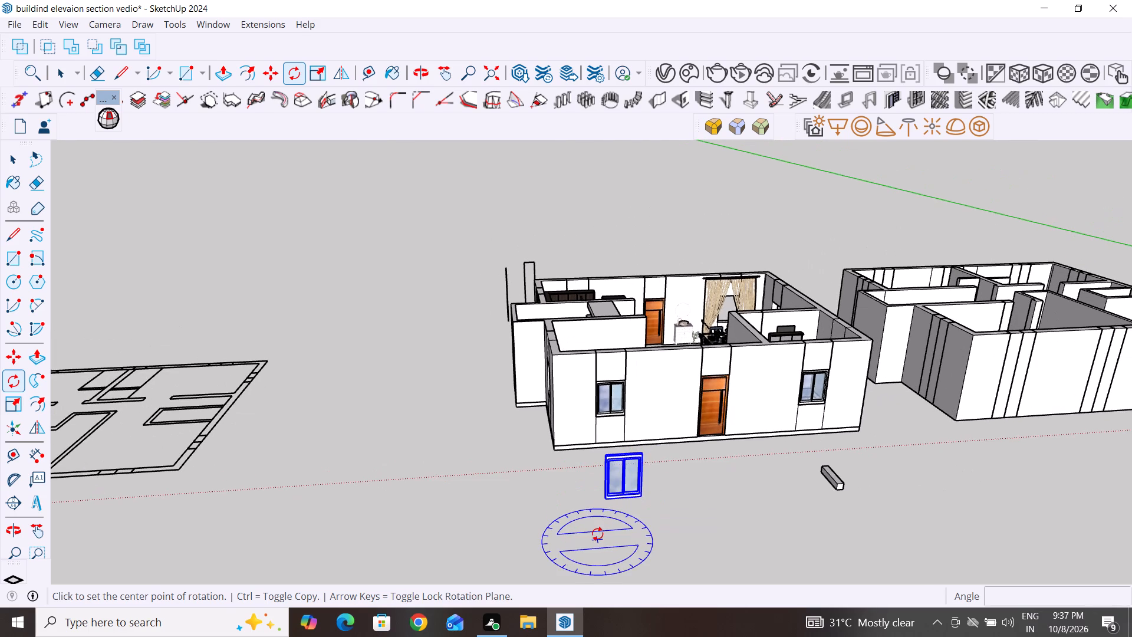
pyautogui.scroll(9, 604, 520)
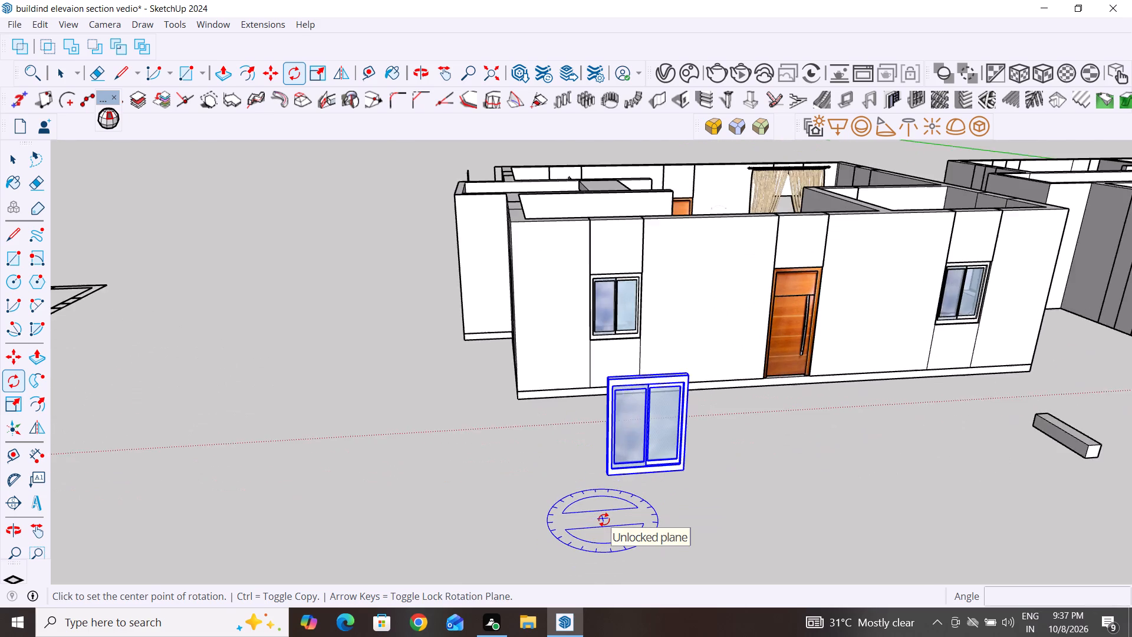
pyautogui.scroll(13, 604, 520)
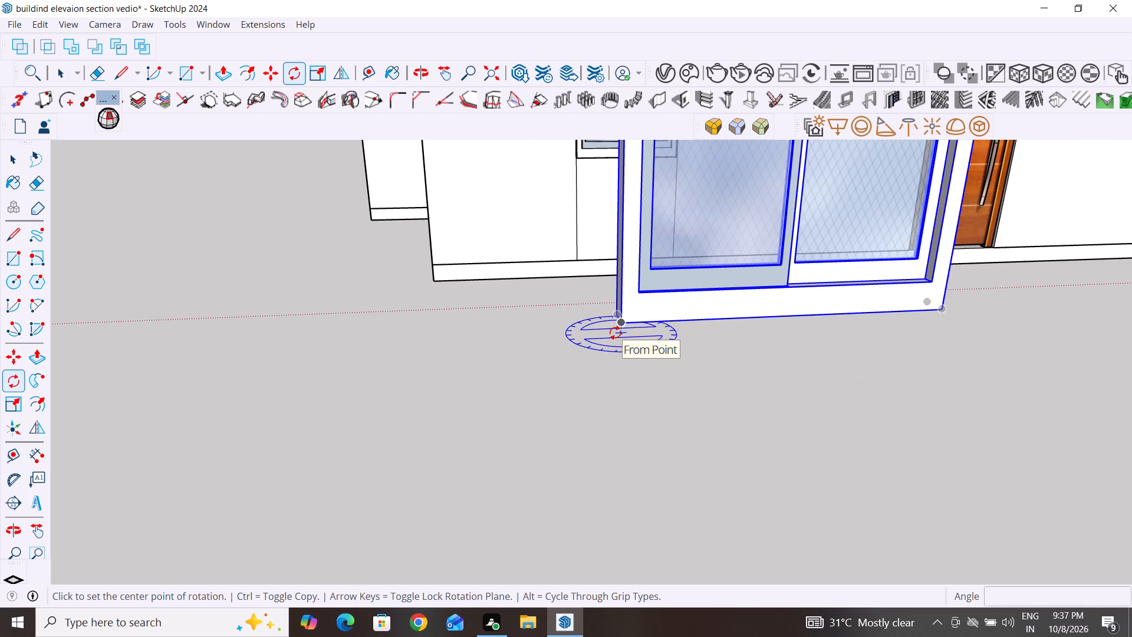
pyautogui.click(618, 334)
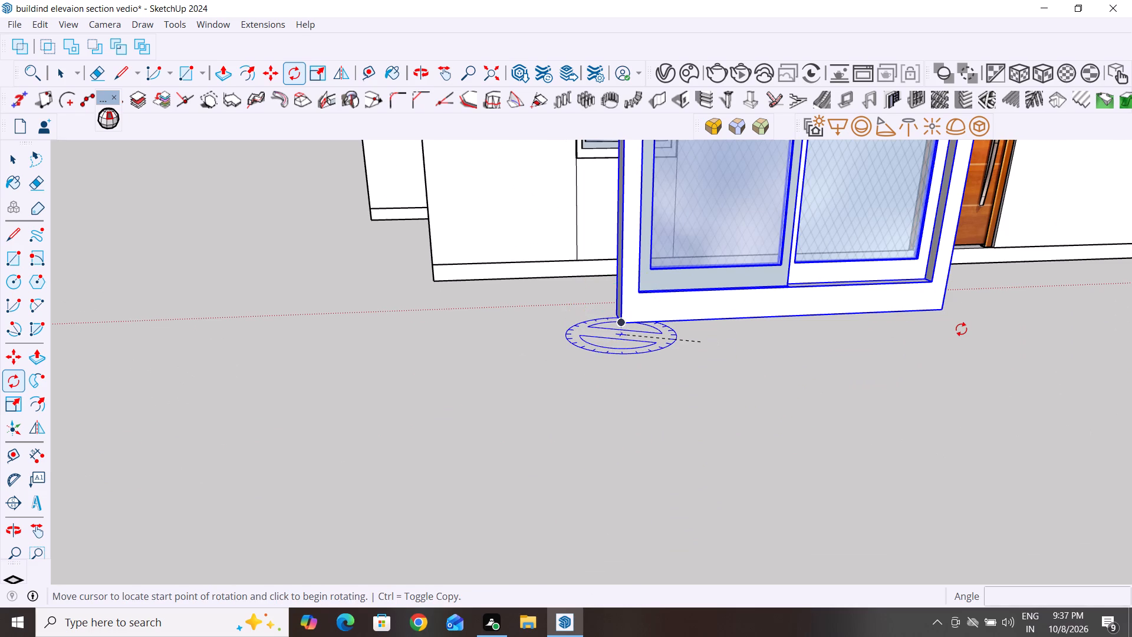
pyautogui.click(1011, 310)
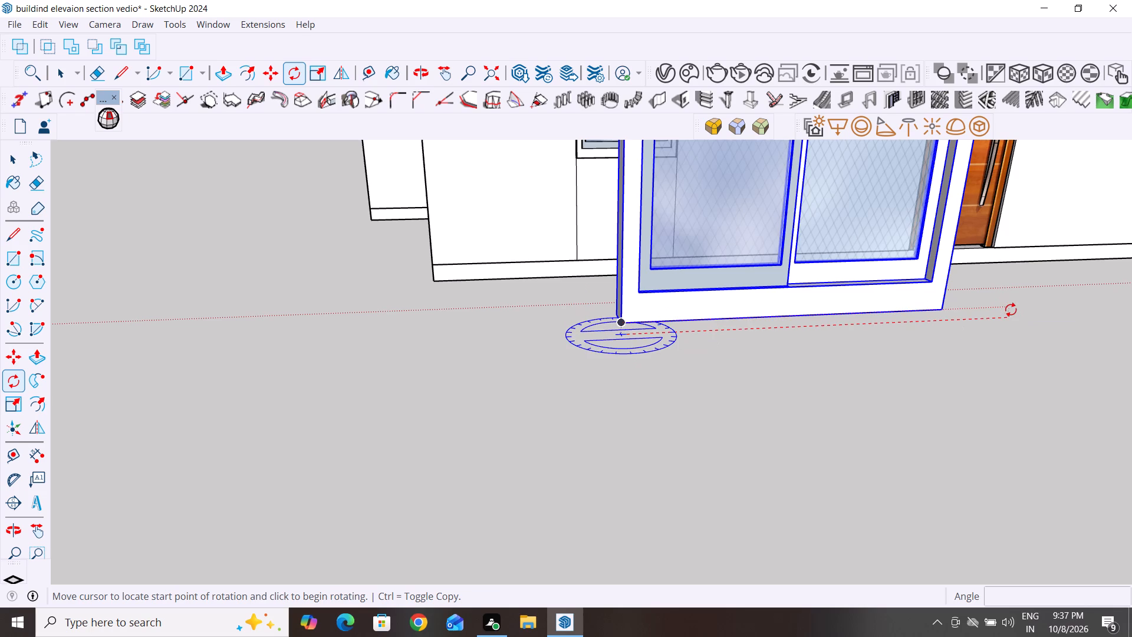
pyautogui.scroll(-9, 748, 461)
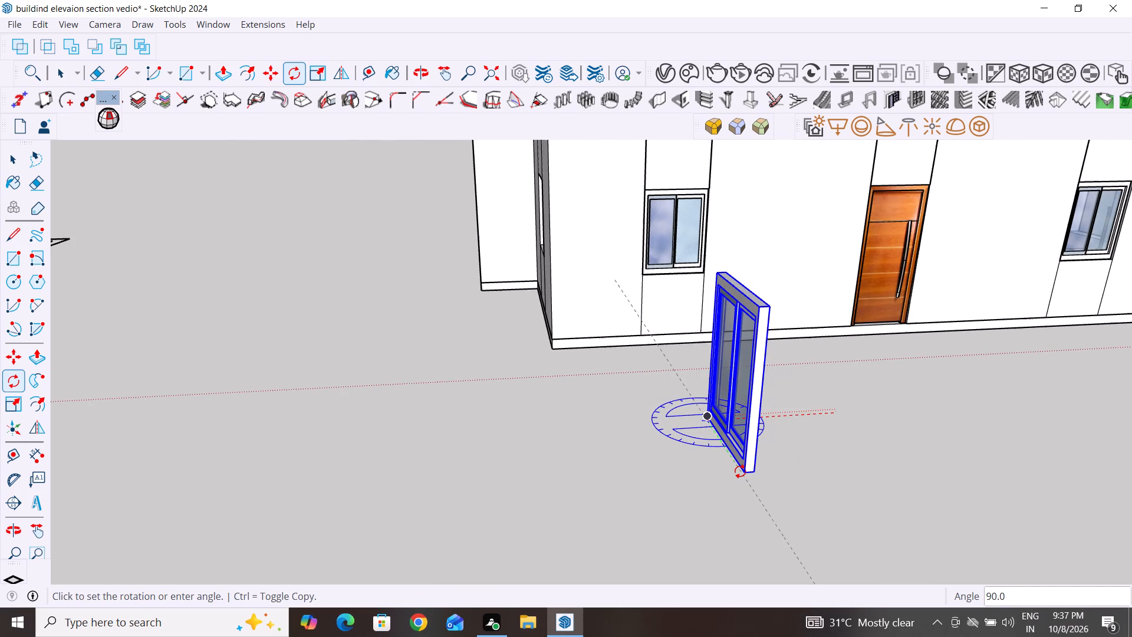
pyautogui.click(734, 469)
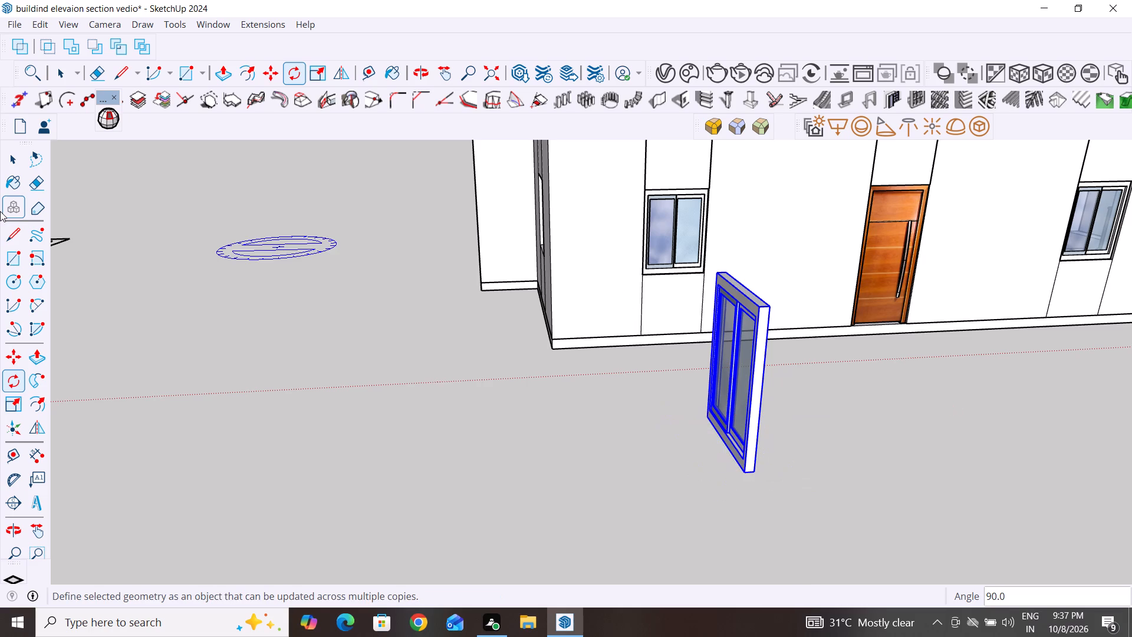
pyautogui.click(14, 161)
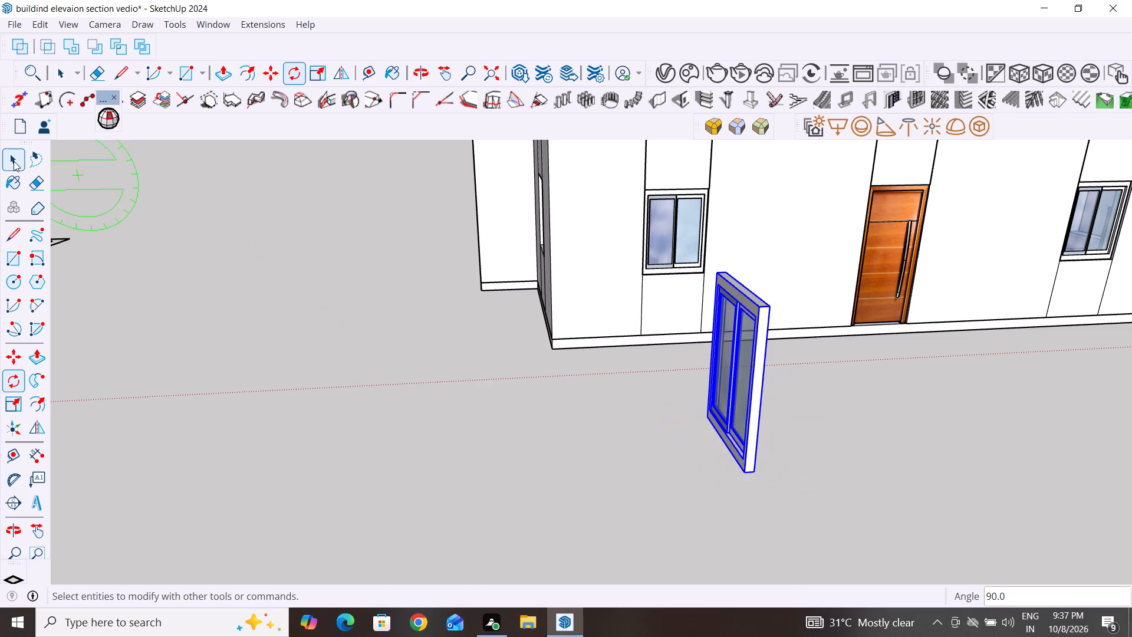
pyautogui.click(445, 437)
# Copy the rotated window by its top corner about 22' 11 3/8" onto the top corner of the side wall's opening nearest the front wall.
pyautogui.scroll(-5, 452, 434)
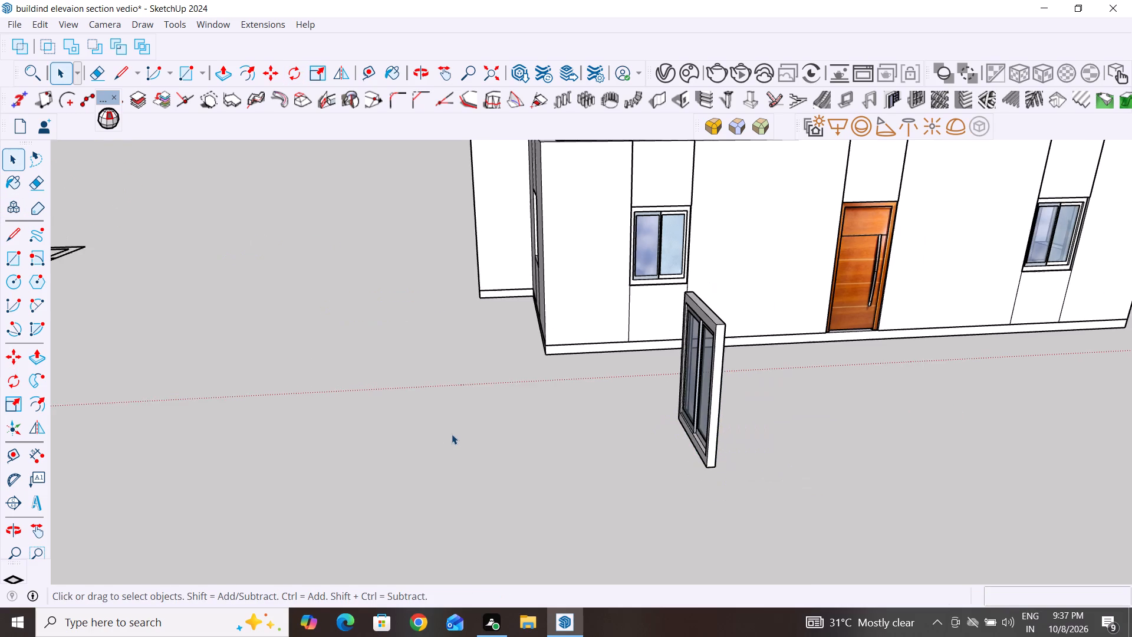
pyautogui.scroll(-3, 452, 434)
pyautogui.scroll(-7, 307, 451)
pyautogui.moveTo(285, 465); pyautogui.dragTo(493, 438, button='middle')
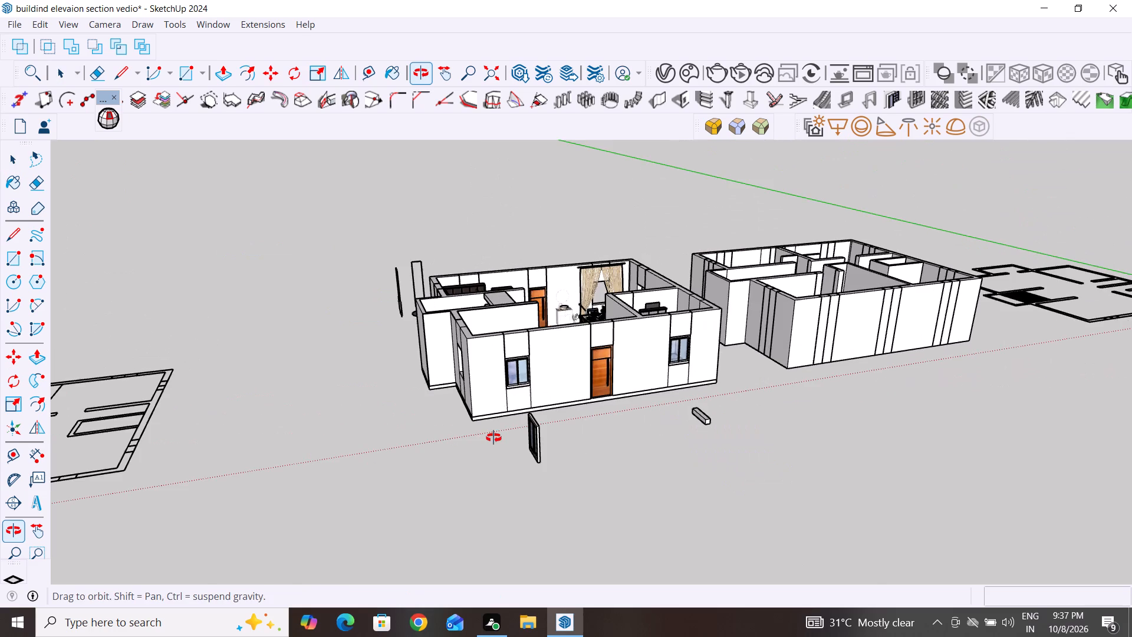
pyautogui.moveTo(493, 438); pyautogui.dragTo(705, 428, button='middle')
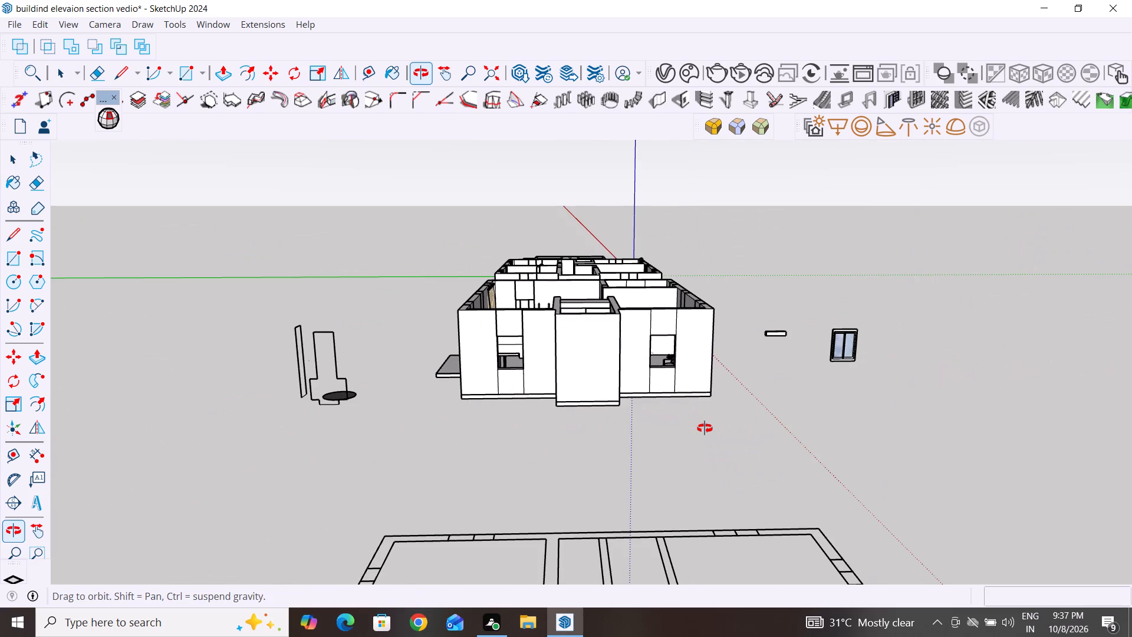
pyautogui.click(851, 352)
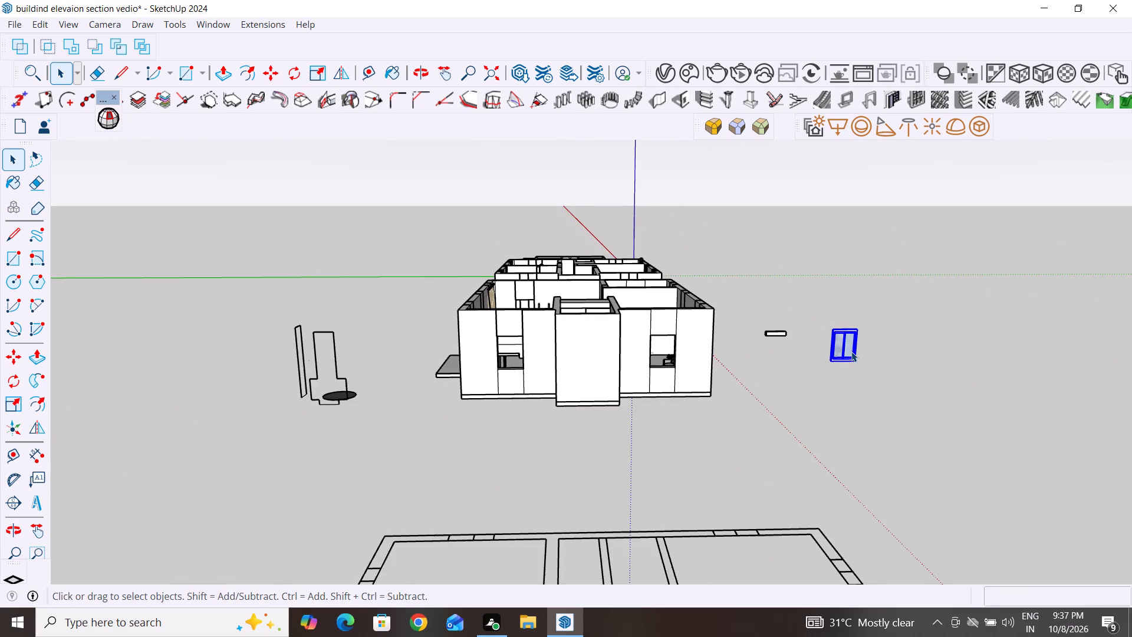
pyautogui.press('m')
pyautogui.scroll(3, 806, 336)
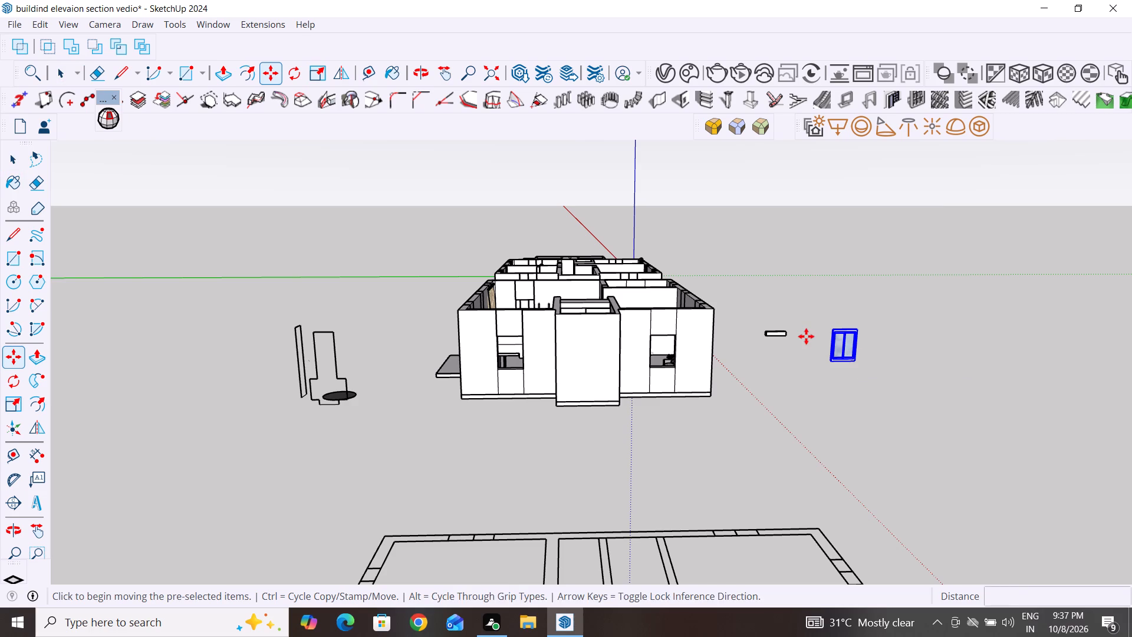
pyautogui.scroll(2, 806, 336)
pyautogui.scroll(3, 869, 323)
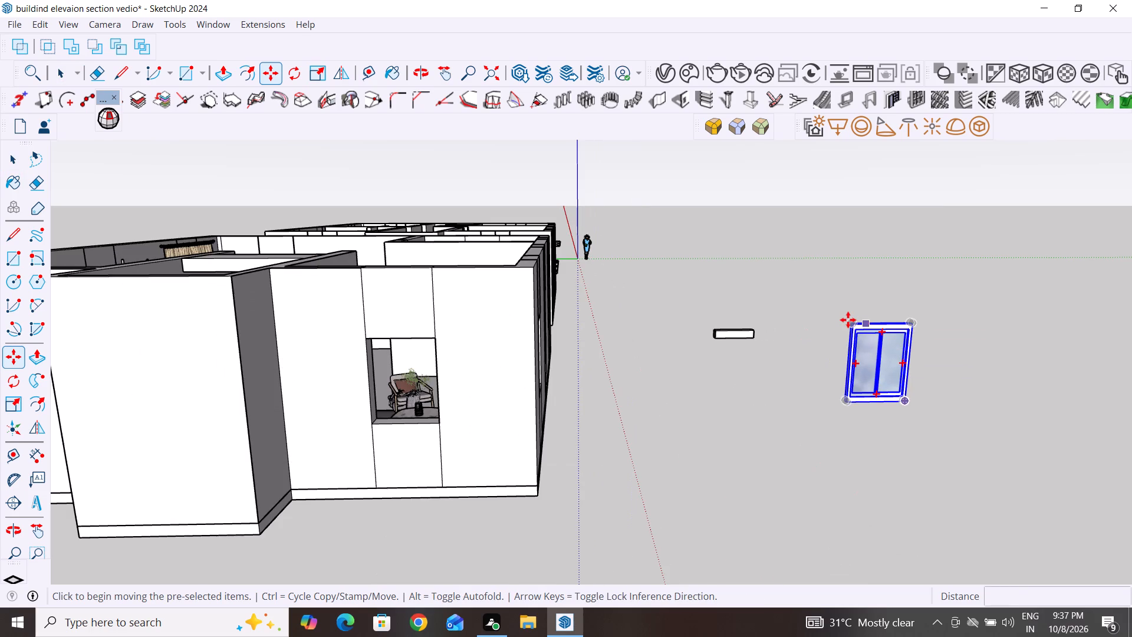
pyautogui.moveTo(848, 320); pyautogui.dragTo(850, 331)
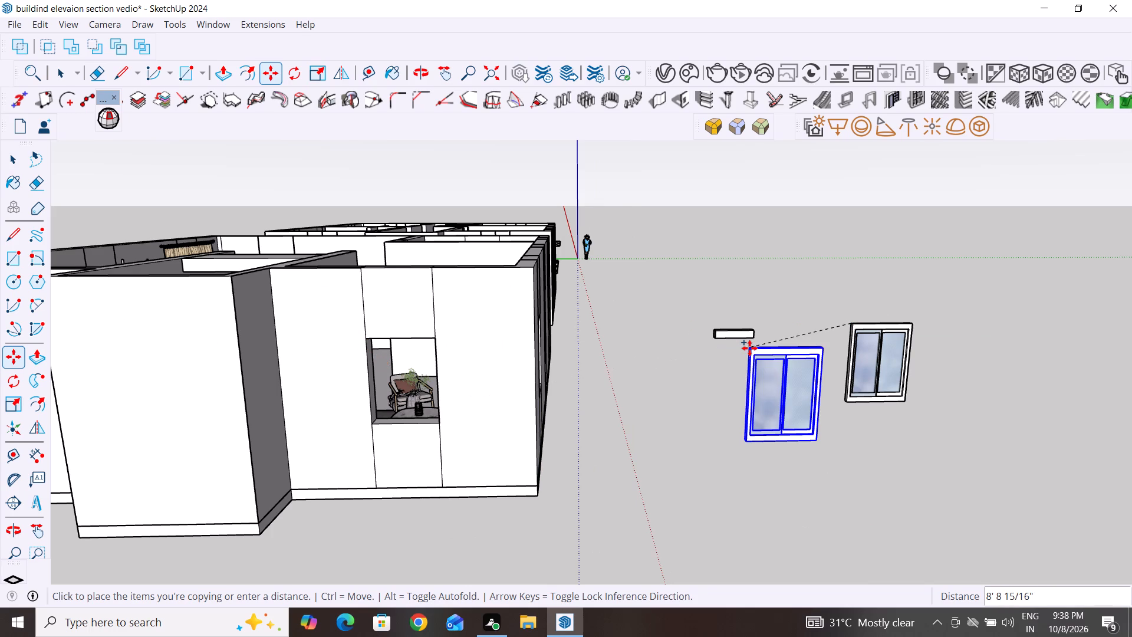
pyautogui.click(367, 340)
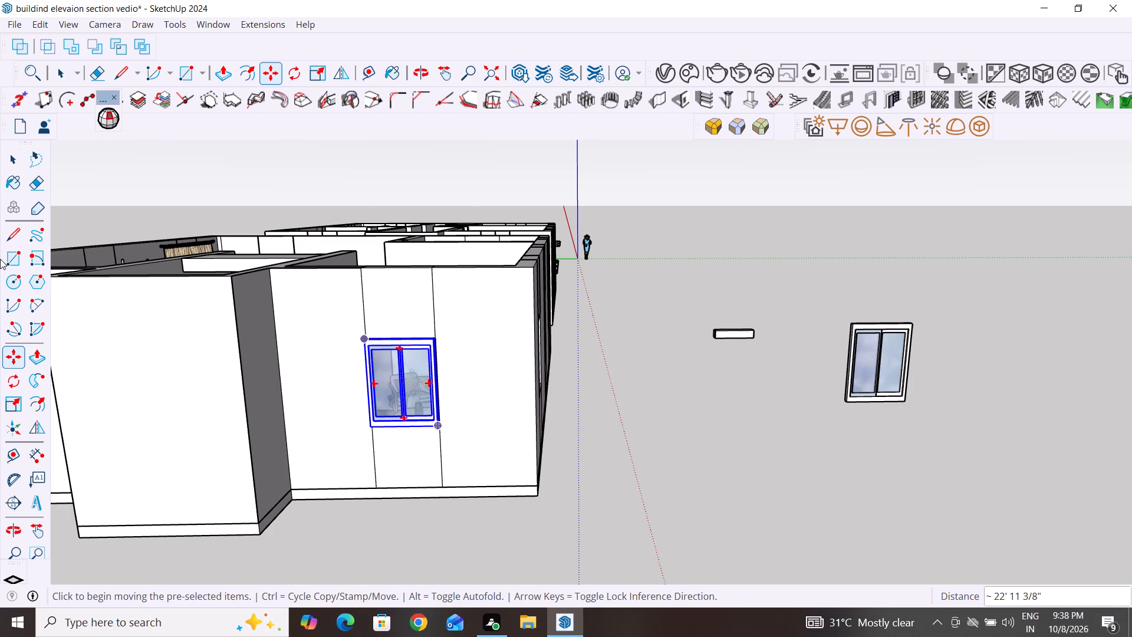
# Move the side wall's new window by its outer top corner 2 13/16" onto the matching top corner of its opening, flush with the wall.
pyautogui.click(14, 160)
pyautogui.click(315, 176)
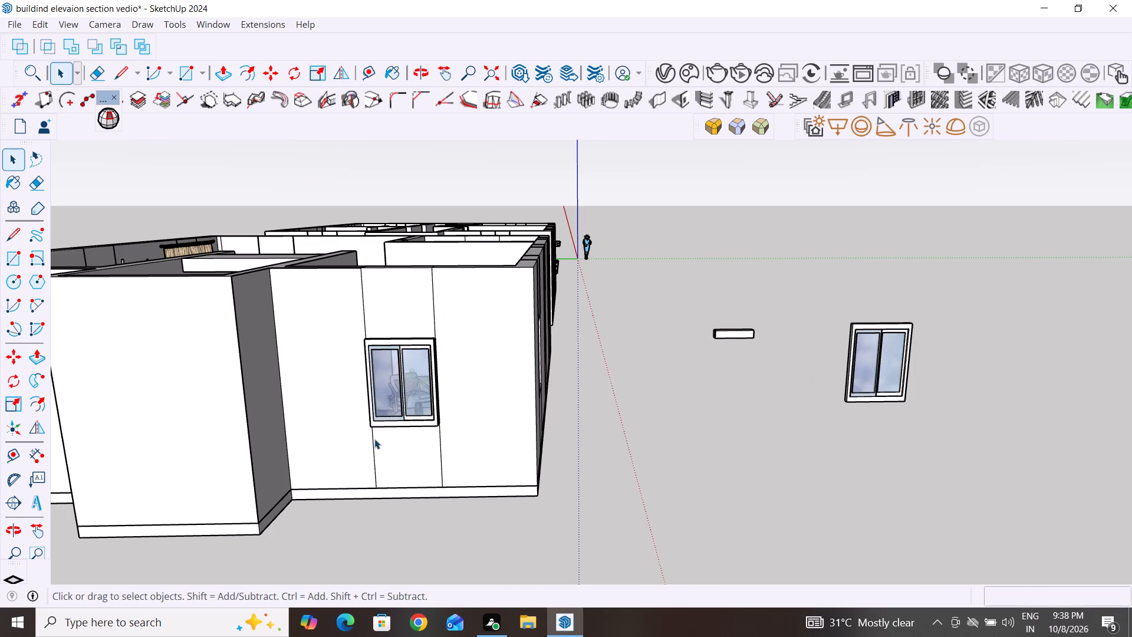
pyautogui.scroll(13, 374, 436)
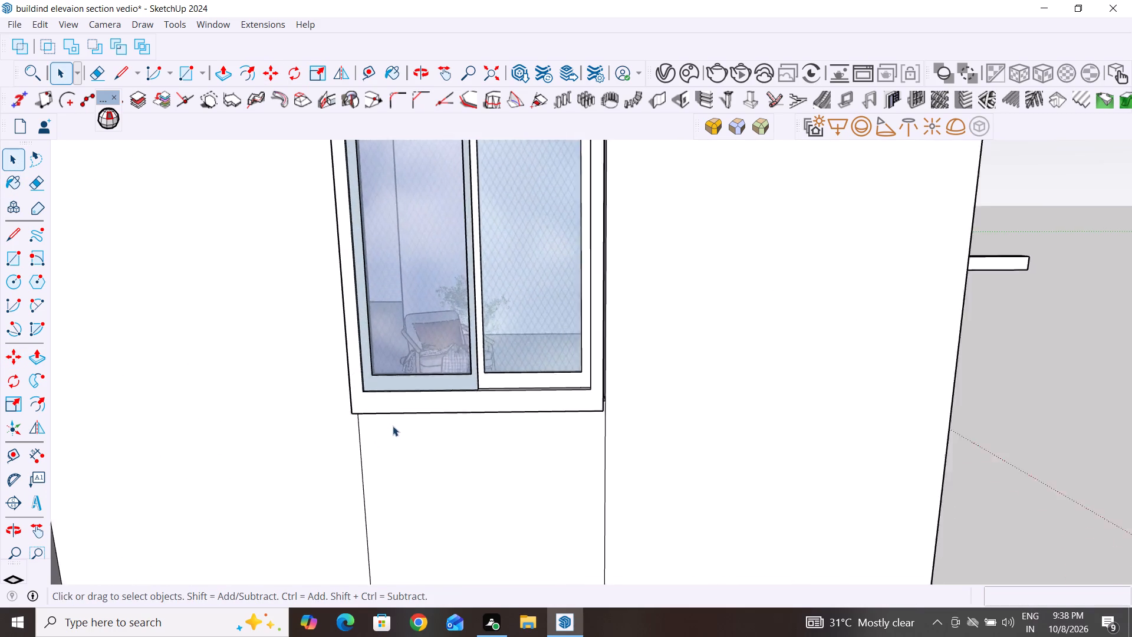
pyautogui.moveTo(404, 430); pyautogui.dragTo(505, 487, button='middle')
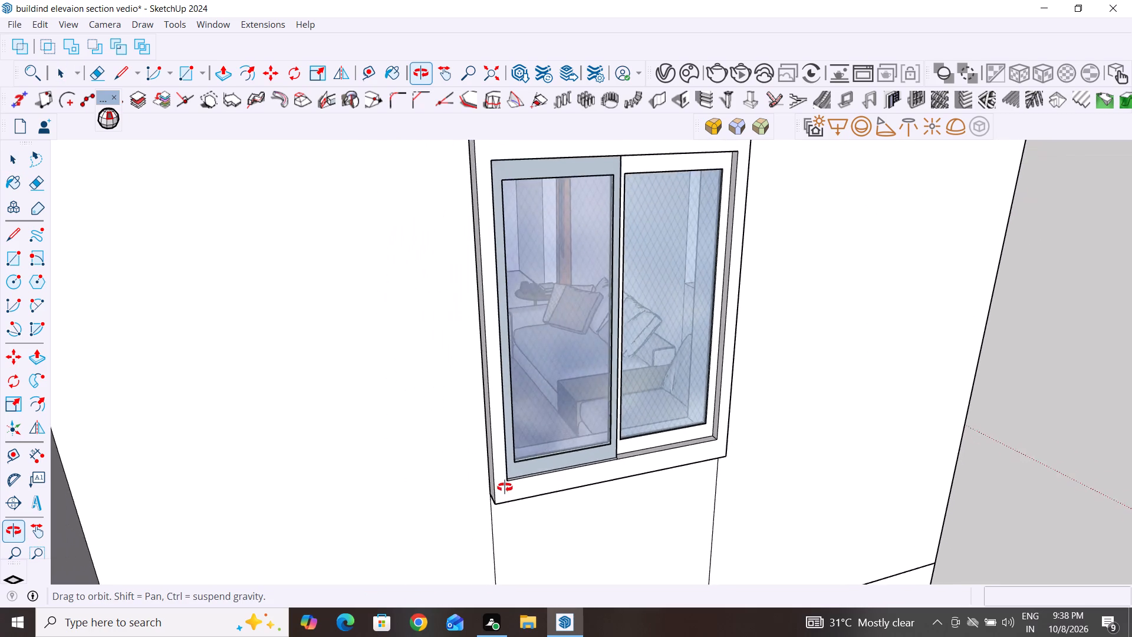
pyautogui.moveTo(505, 487); pyautogui.dragTo(515, 527, button='middle')
pyautogui.scroll(2, 692, 218)
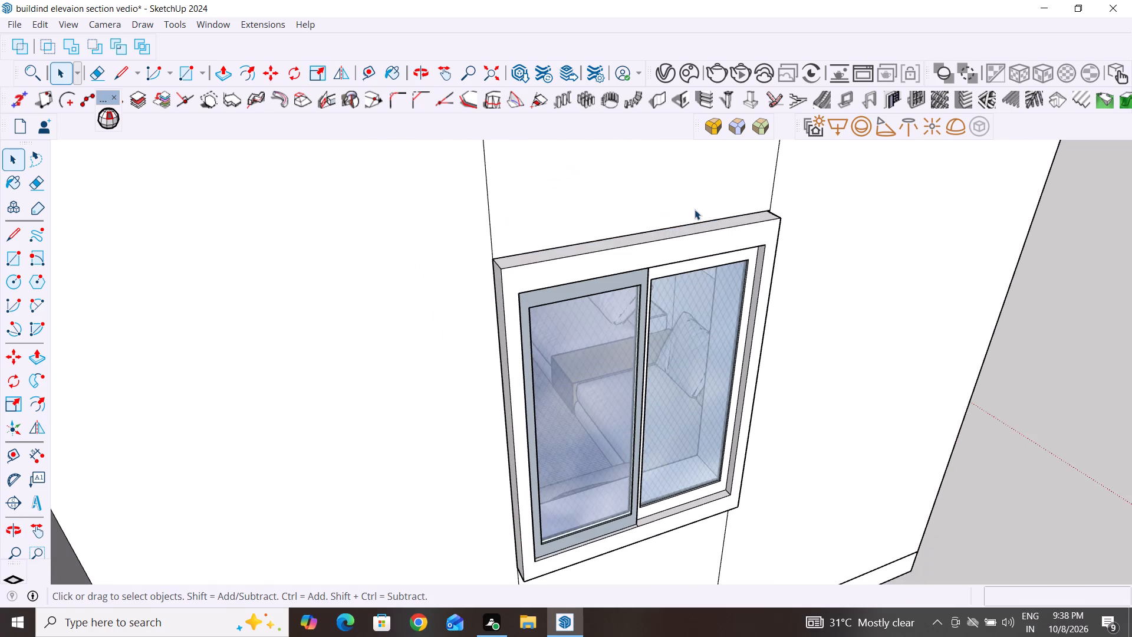
pyautogui.scroll(2, 695, 209)
pyautogui.moveTo(749, 238); pyautogui.dragTo(463, 324, button='middle')
pyautogui.scroll(2, 768, 376)
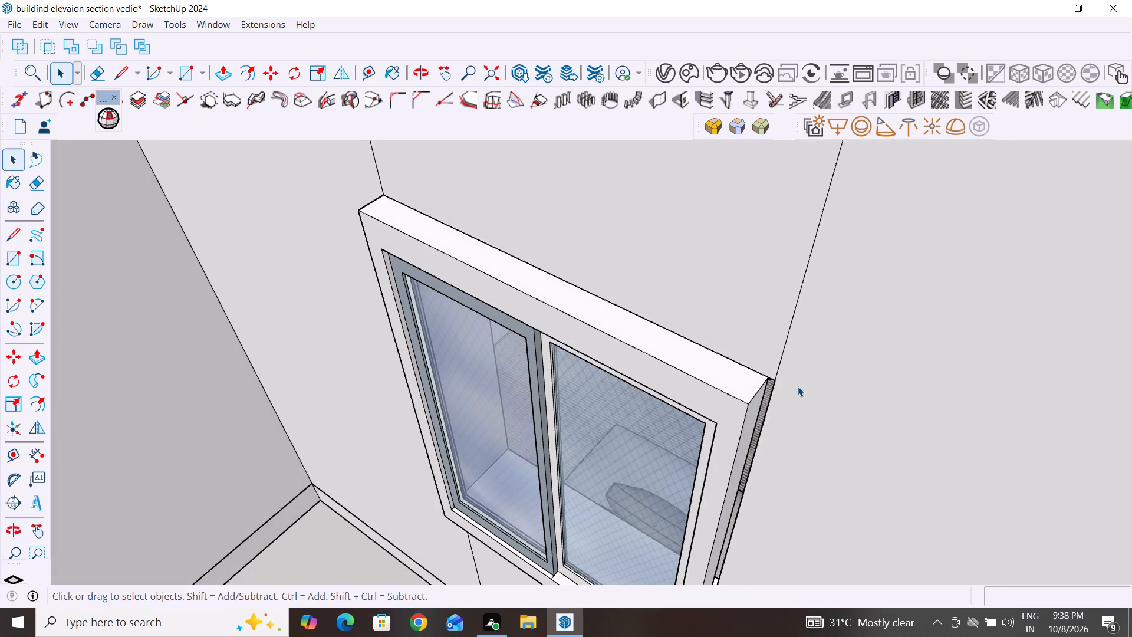
pyautogui.scroll(2, 798, 386)
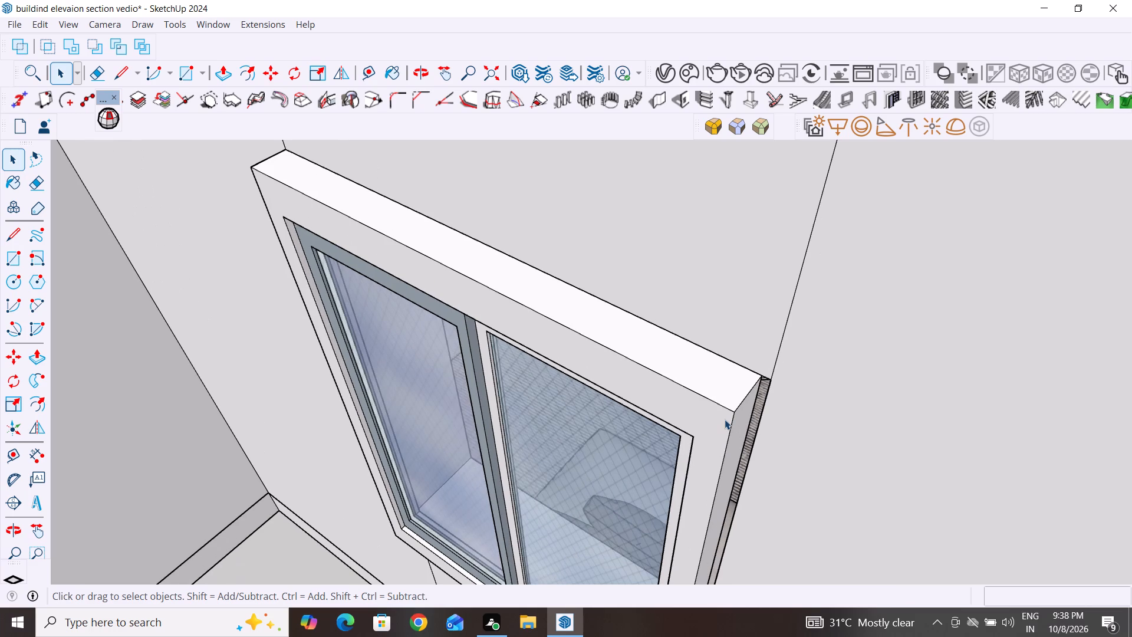
pyautogui.click(725, 419)
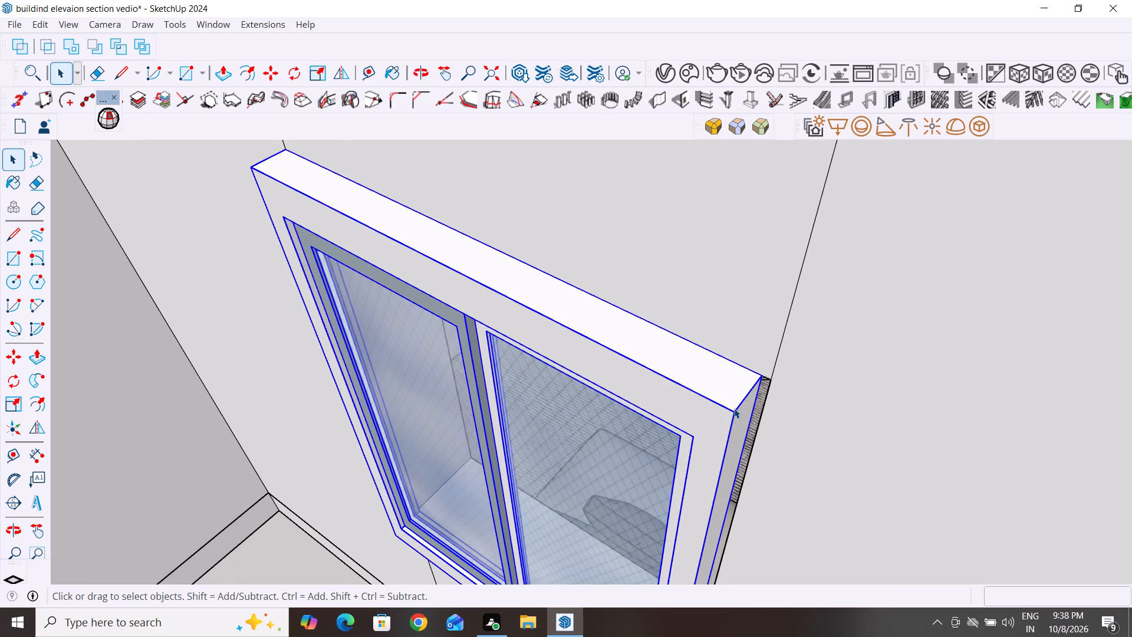
pyautogui.press('m')
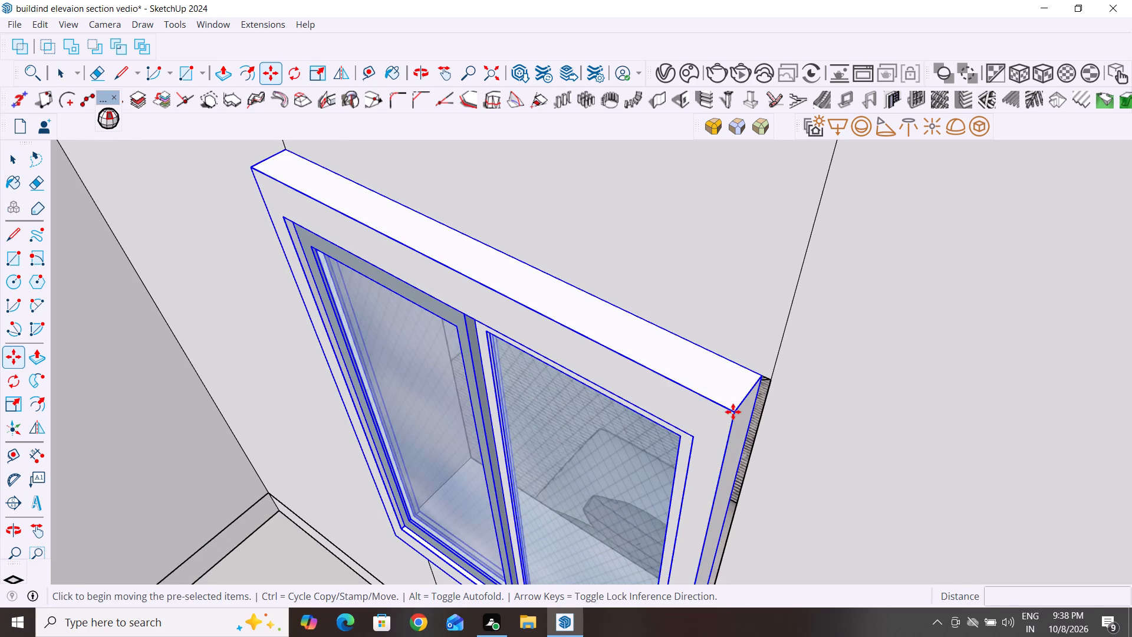
pyautogui.click(733, 412)
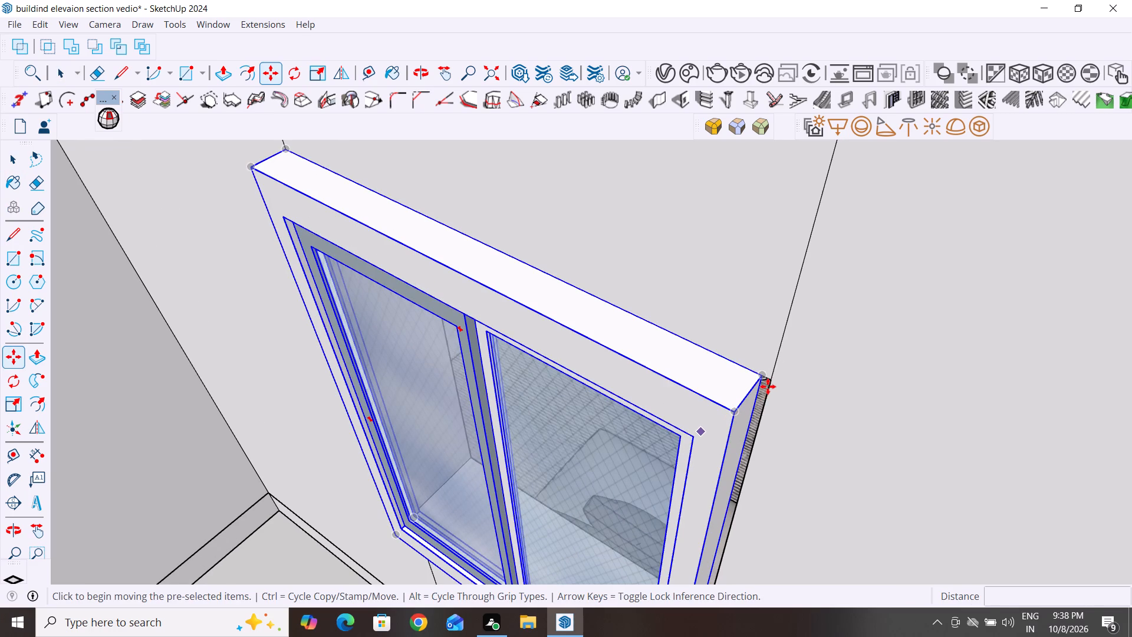
pyautogui.click(771, 386)
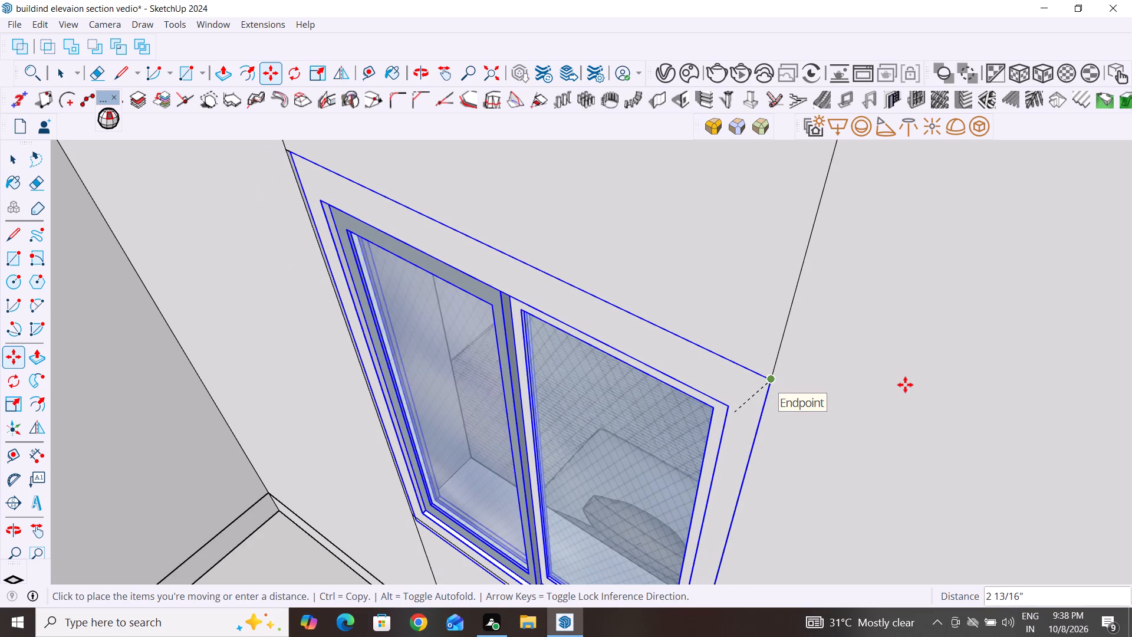
# Copy the fitted window by its top corner 17' 10 3/16" along the green axis into the kitchen's empty opening beyond the staircase block.
pyautogui.scroll(-4, 906, 385)
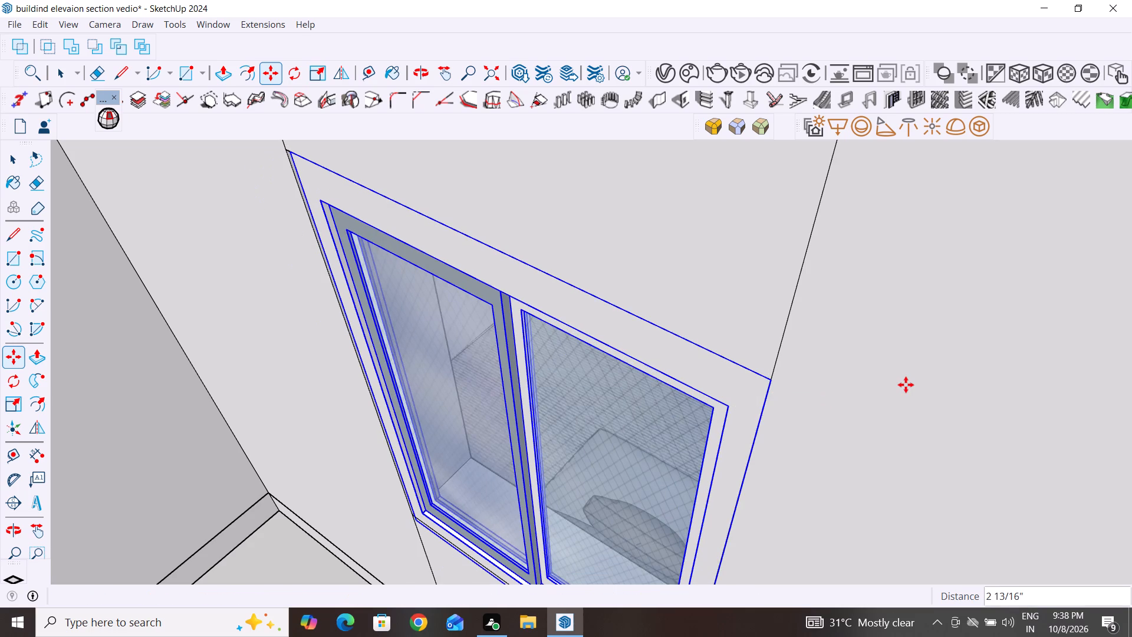
pyautogui.scroll(-5, 906, 385)
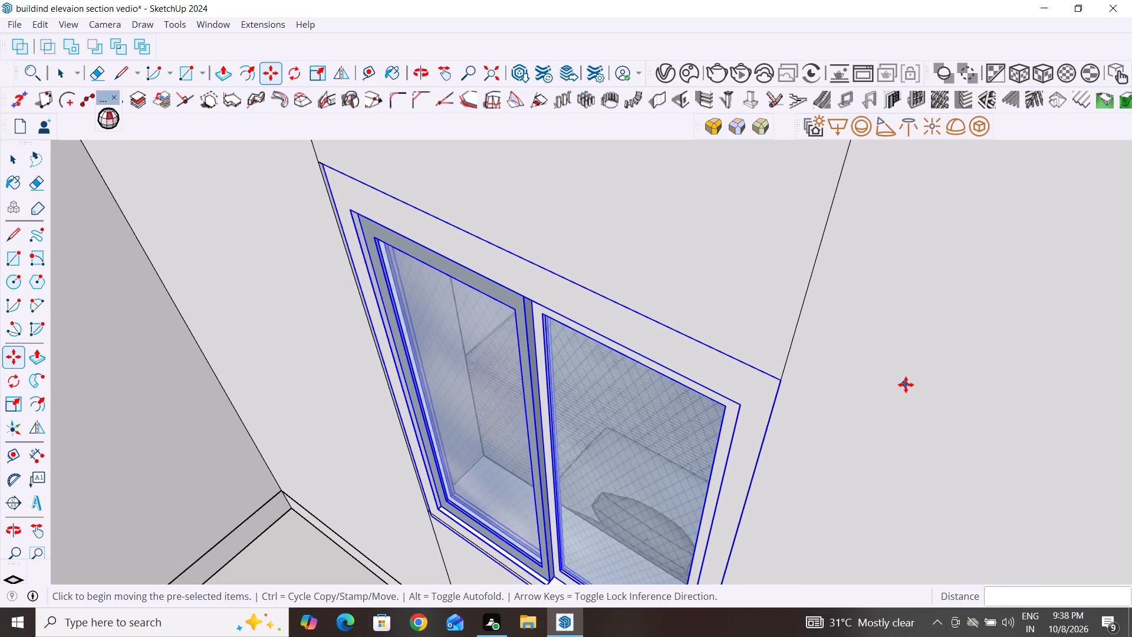
pyautogui.scroll(-8, 906, 385)
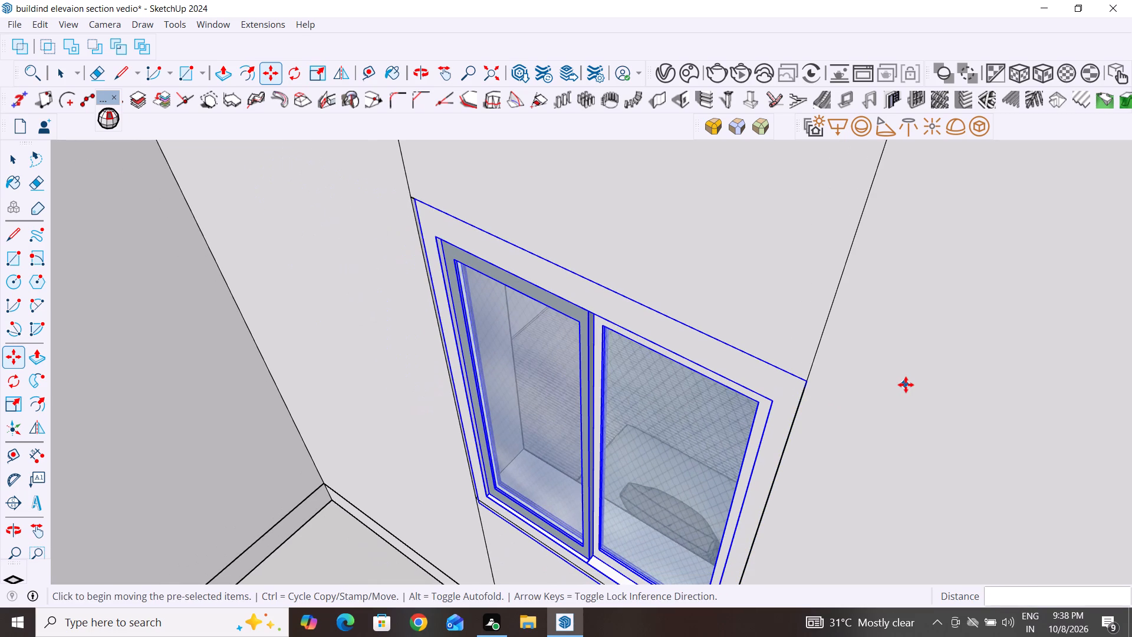
pyautogui.scroll(-7, 906, 385)
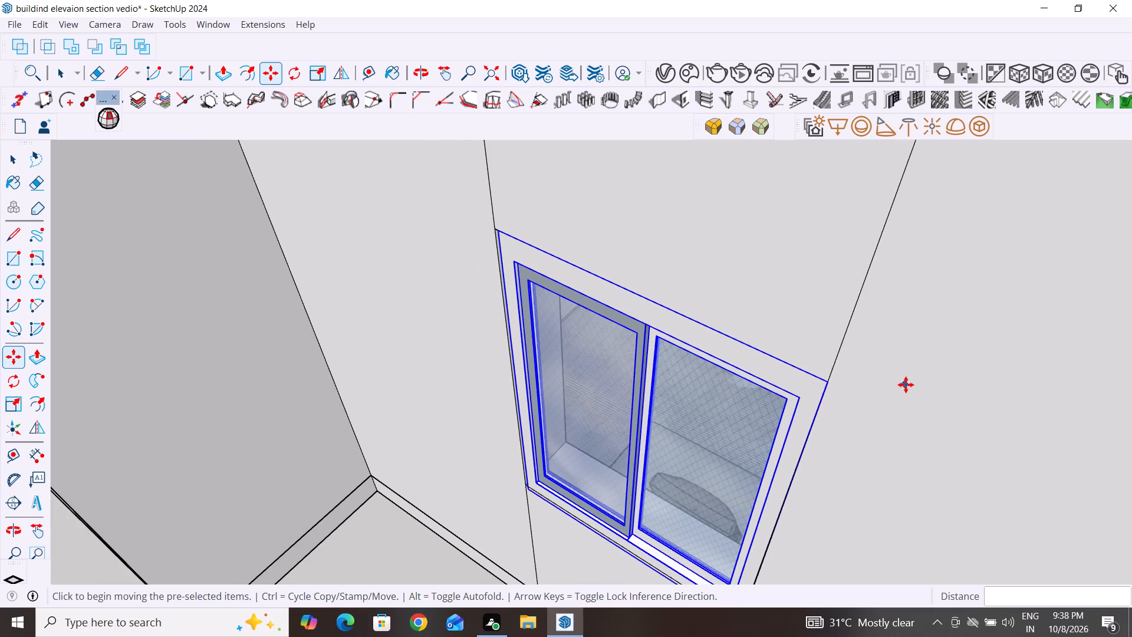
pyautogui.scroll(-7, 906, 385)
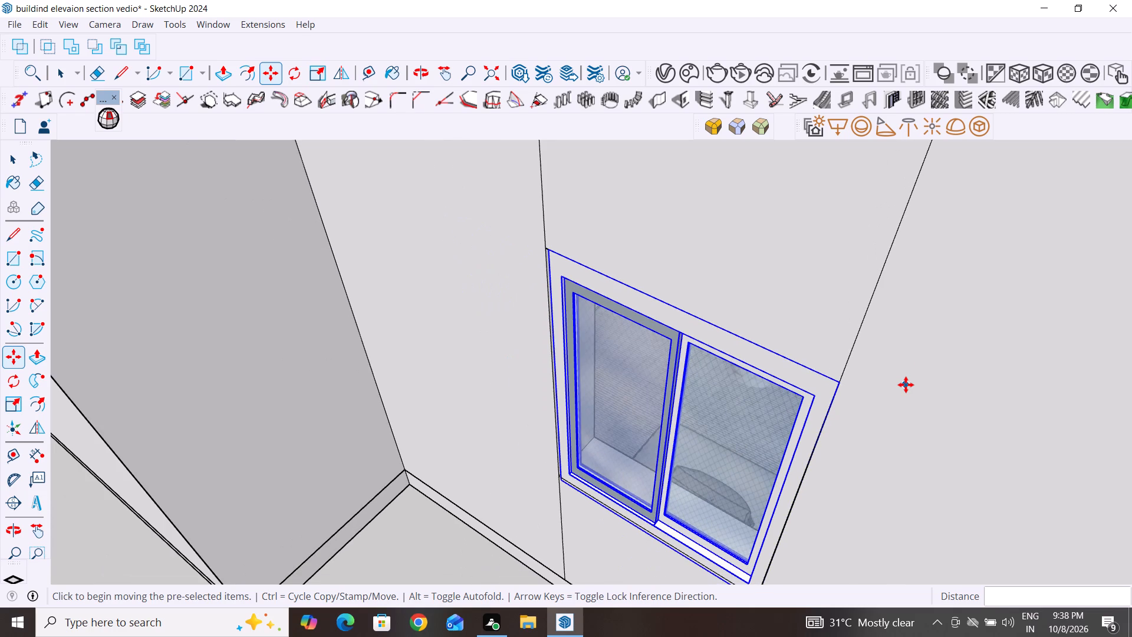
pyautogui.scroll(-6, 906, 385)
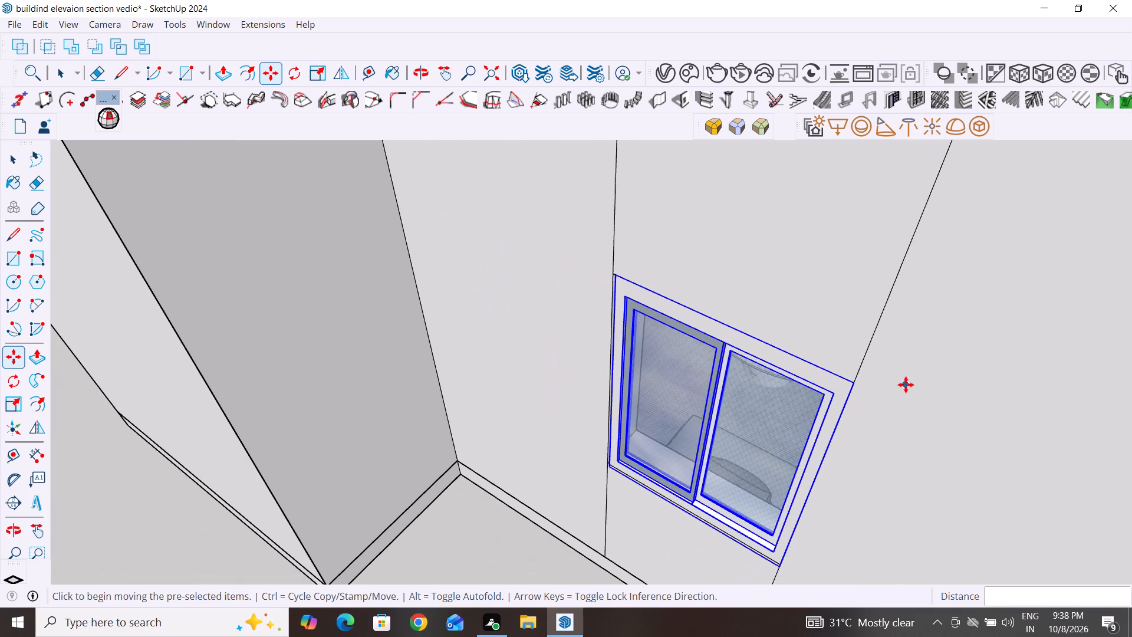
pyautogui.scroll(-5, 906, 385)
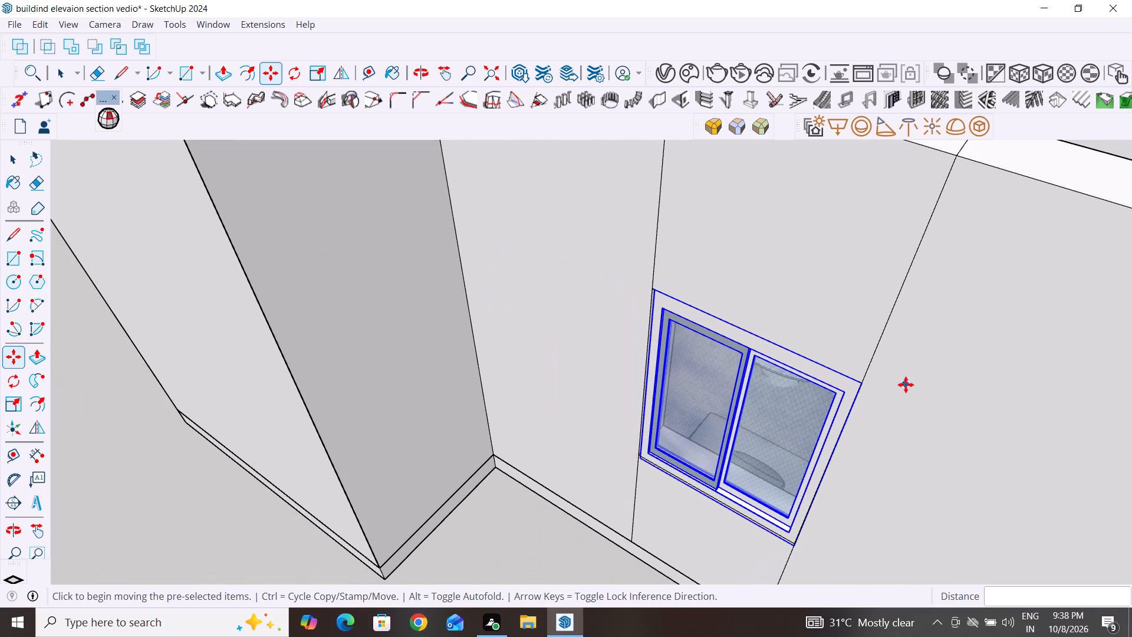
pyautogui.scroll(-7, 906, 385)
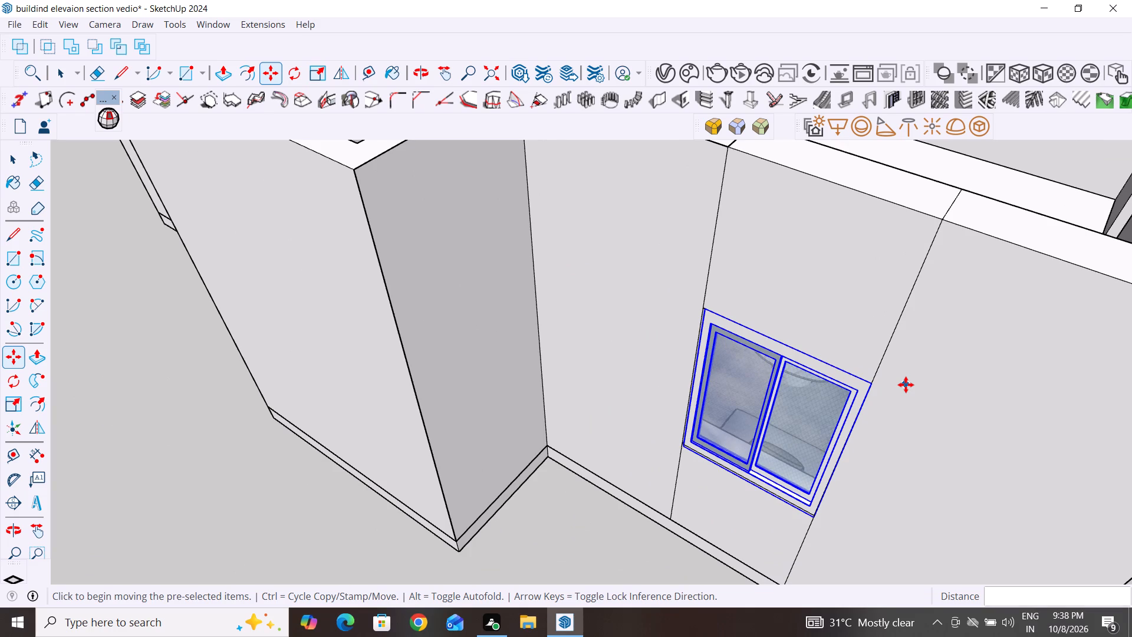
pyautogui.scroll(-2, 906, 385)
pyautogui.scroll(-3, 534, 434)
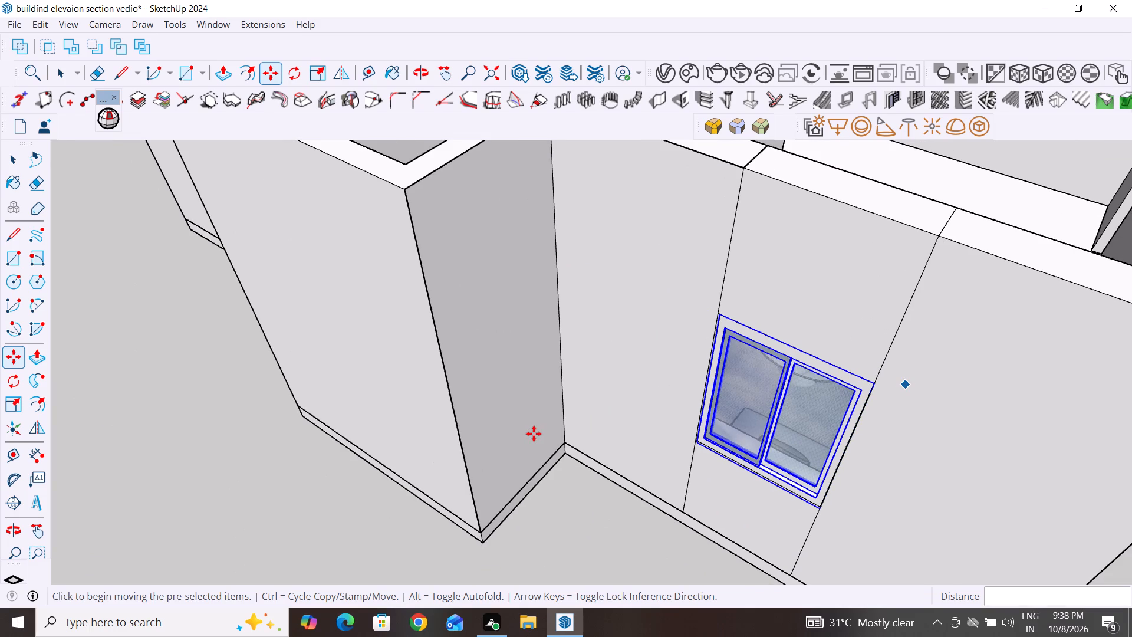
pyautogui.scroll(-8, 534, 434)
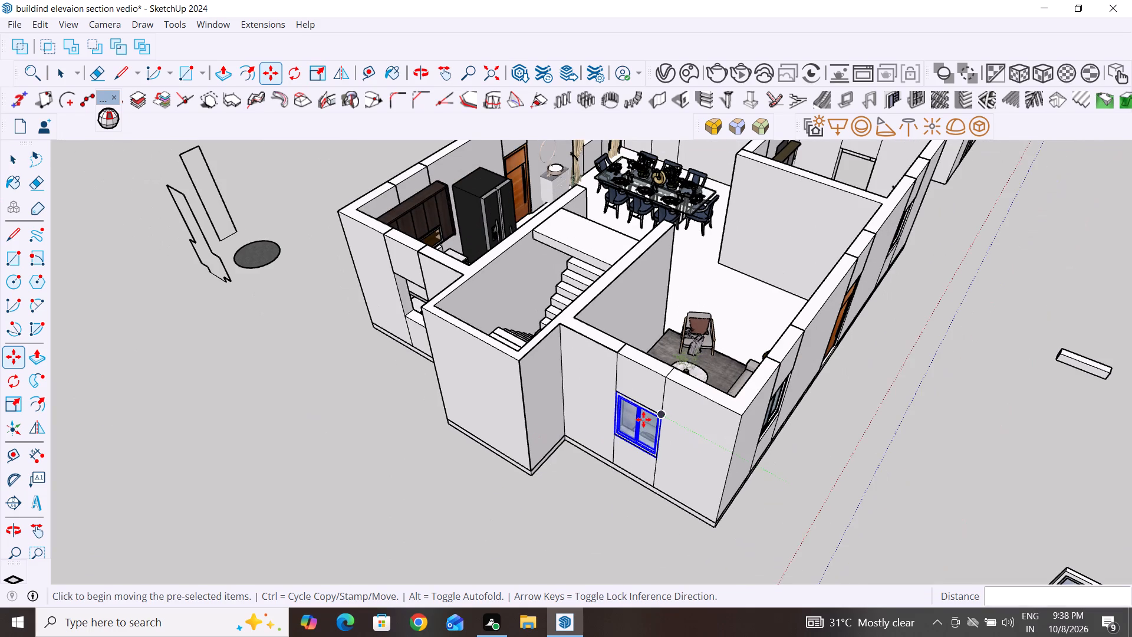
pyautogui.click(14, 160)
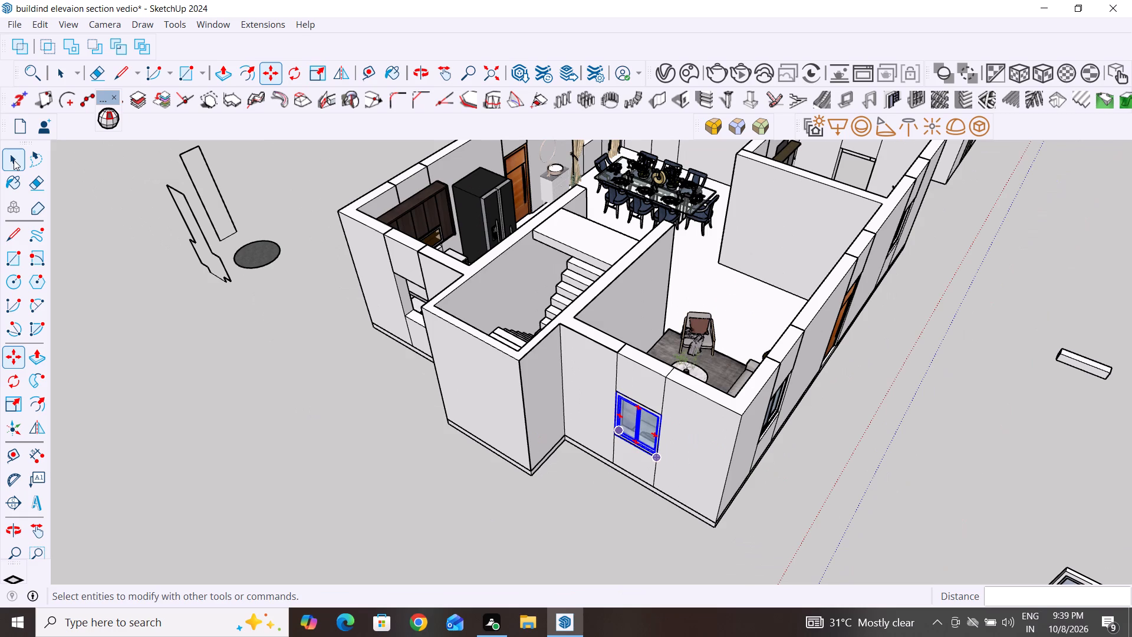
pyautogui.click(205, 343)
pyautogui.scroll(5, 656, 449)
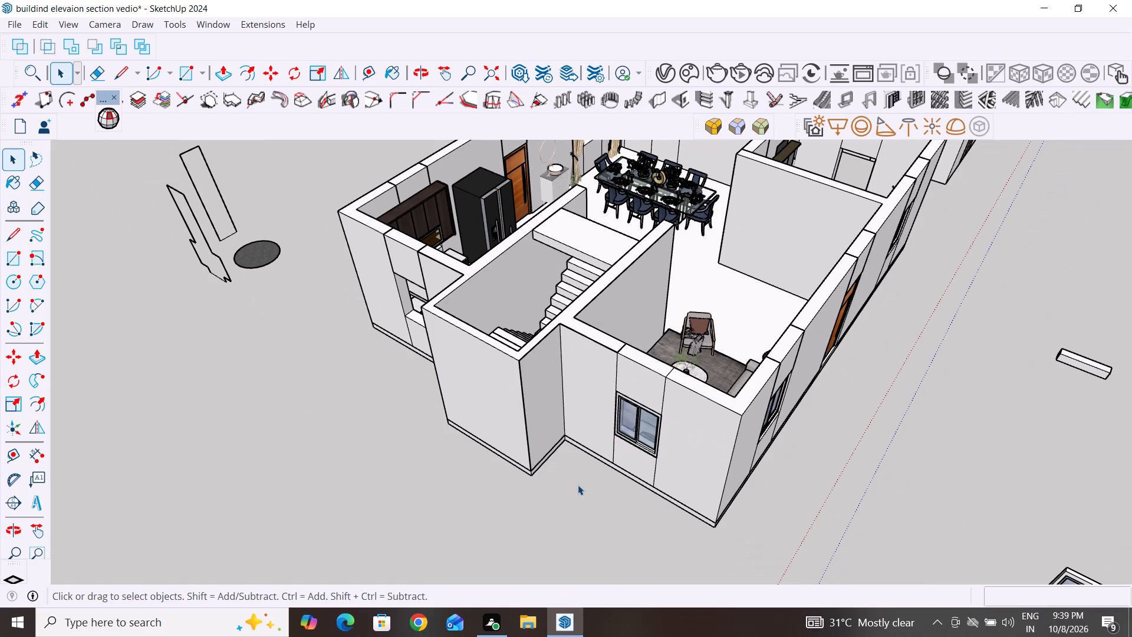
pyautogui.moveTo(624, 480); pyautogui.dragTo(616, 484, button='middle')
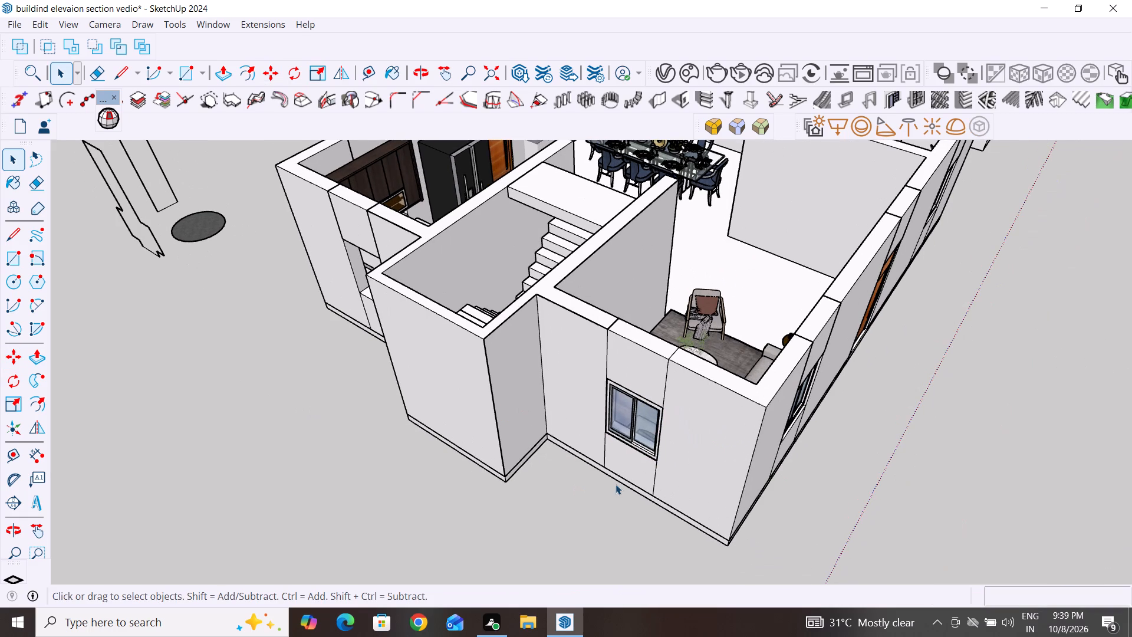
pyautogui.moveTo(616, 484); pyautogui.dragTo(801, 441, button='middle')
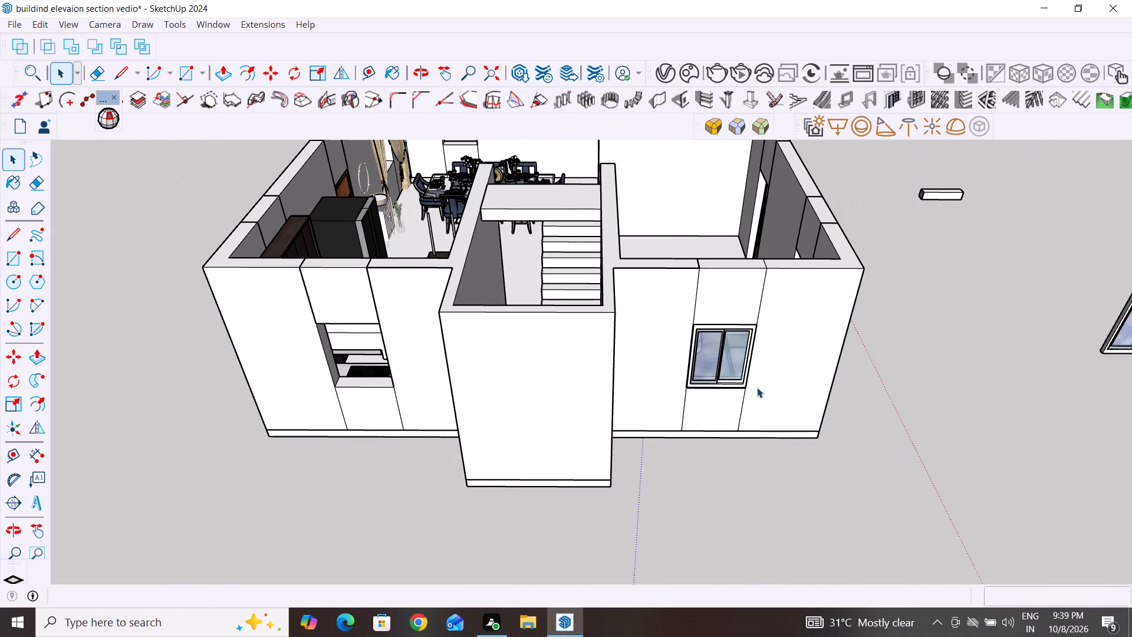
pyautogui.click(735, 385)
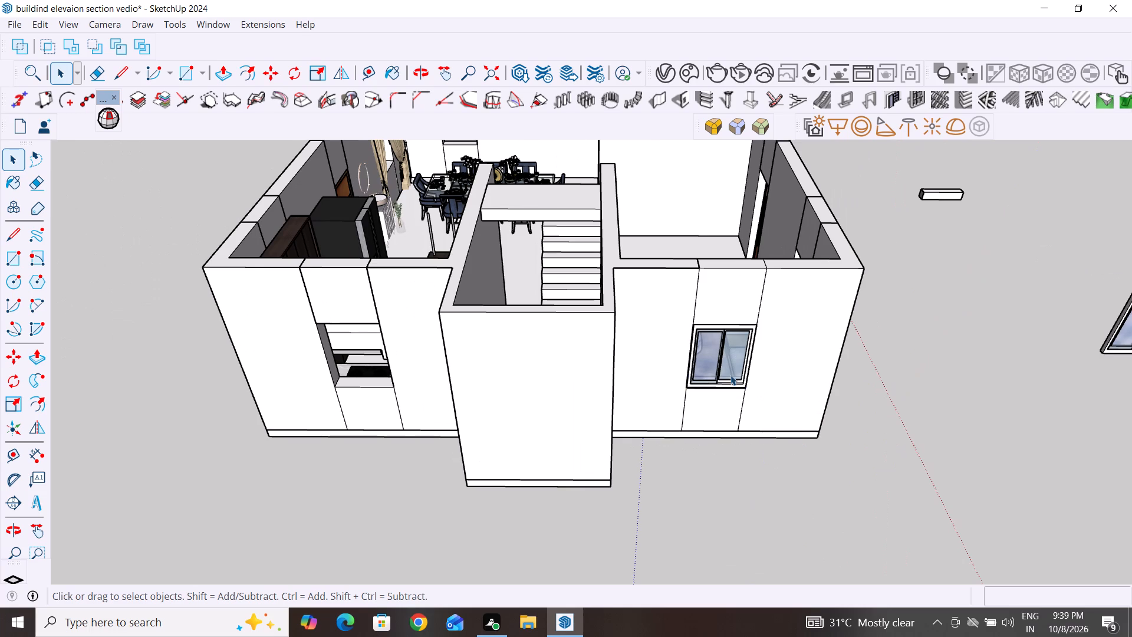
pyautogui.click(716, 356)
pyautogui.click(976, 408)
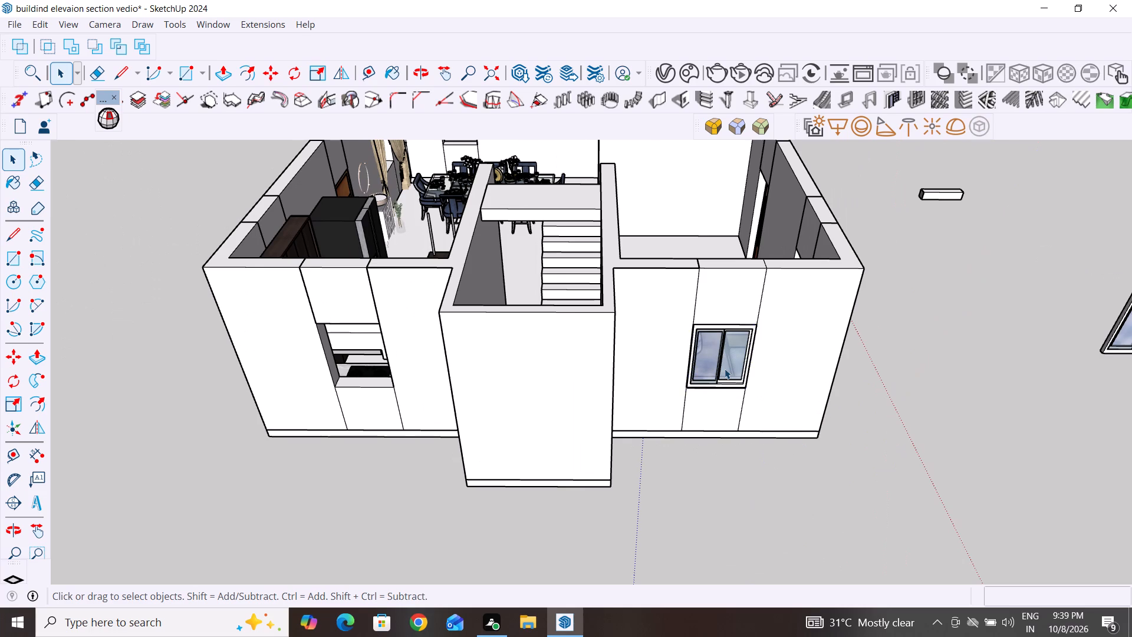
pyautogui.click(725, 369)
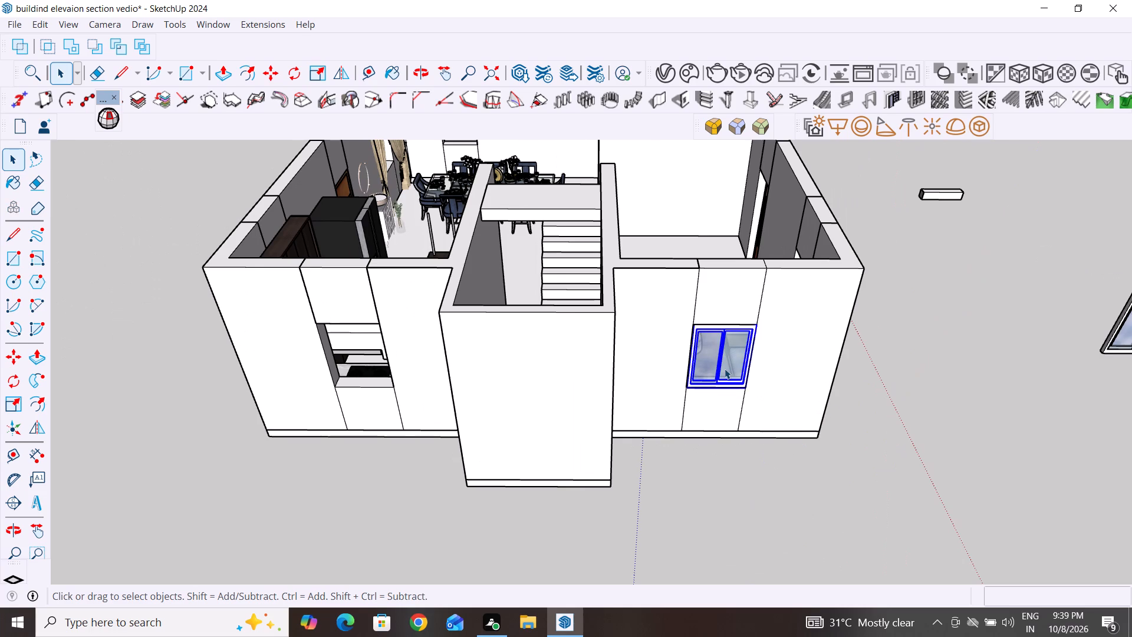
pyautogui.press('m')
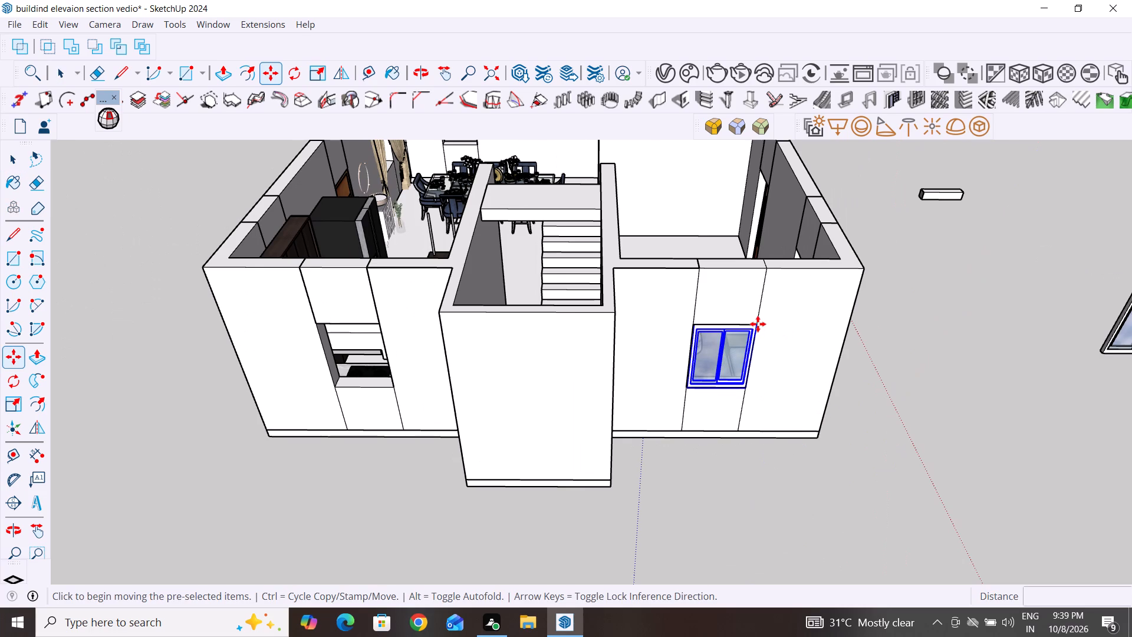
pyautogui.click(756, 323)
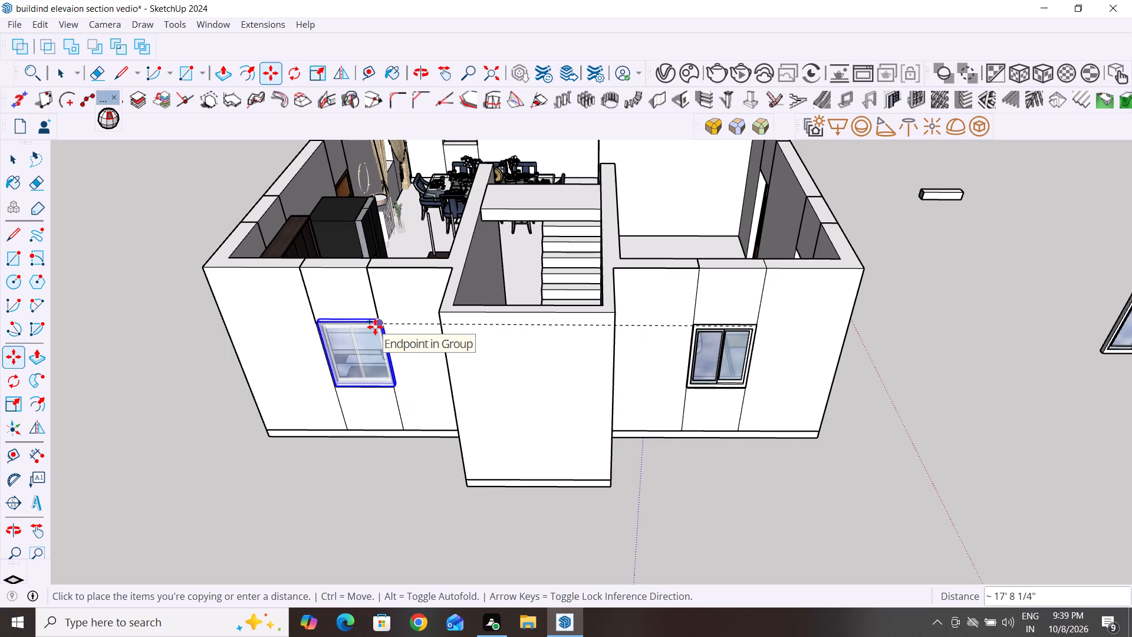
pyautogui.scroll(8, 373, 327)
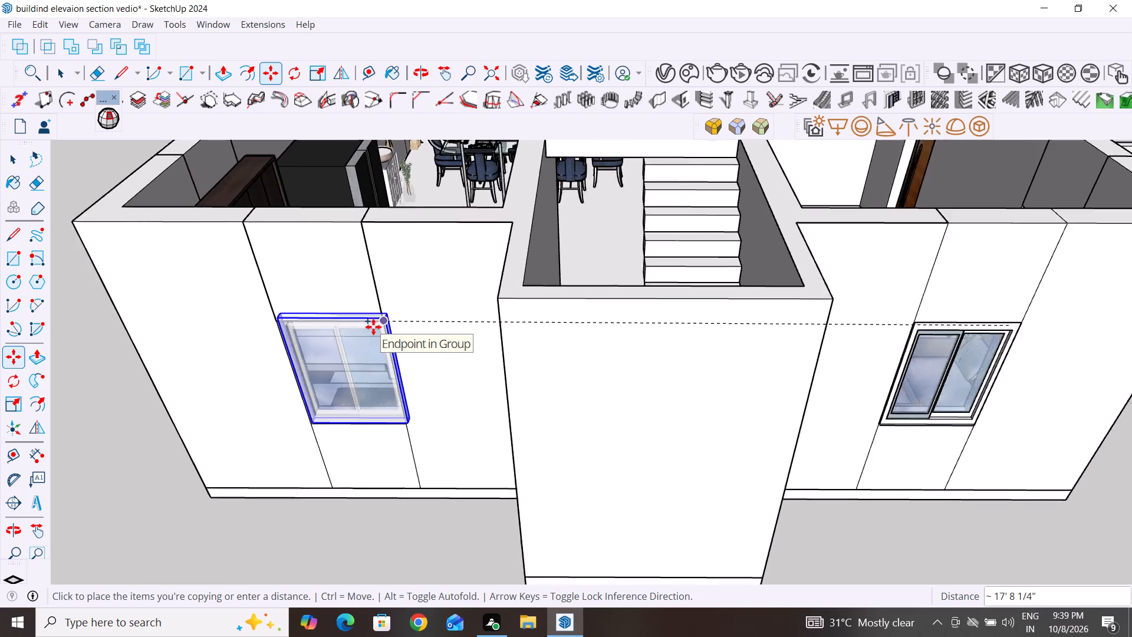
pyautogui.scroll(8, 358, 343)
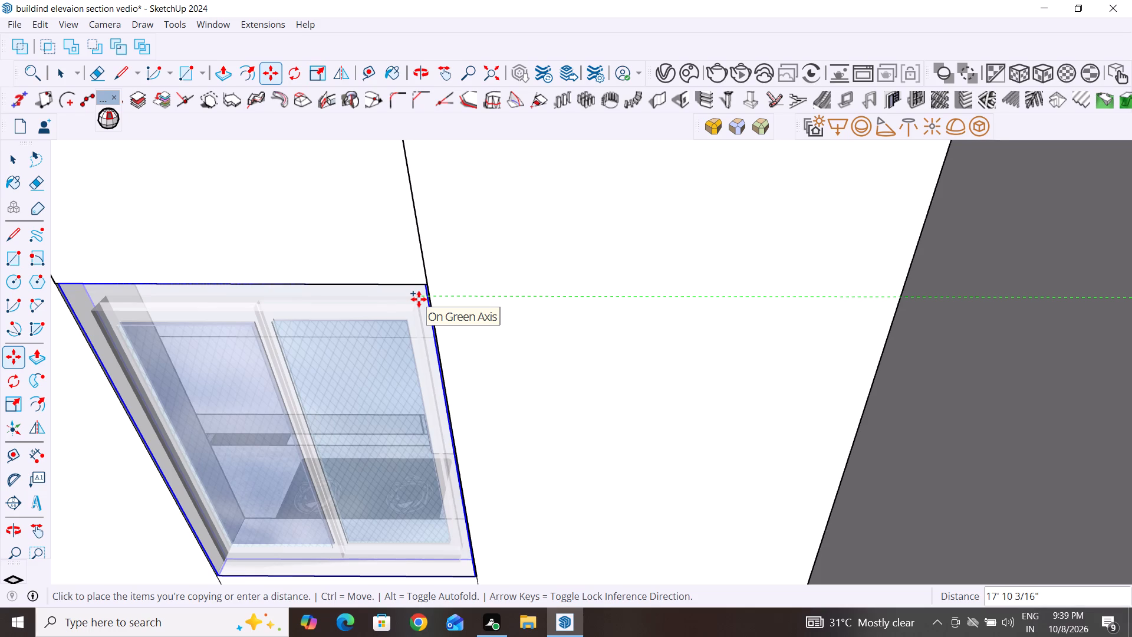
pyautogui.click(419, 303)
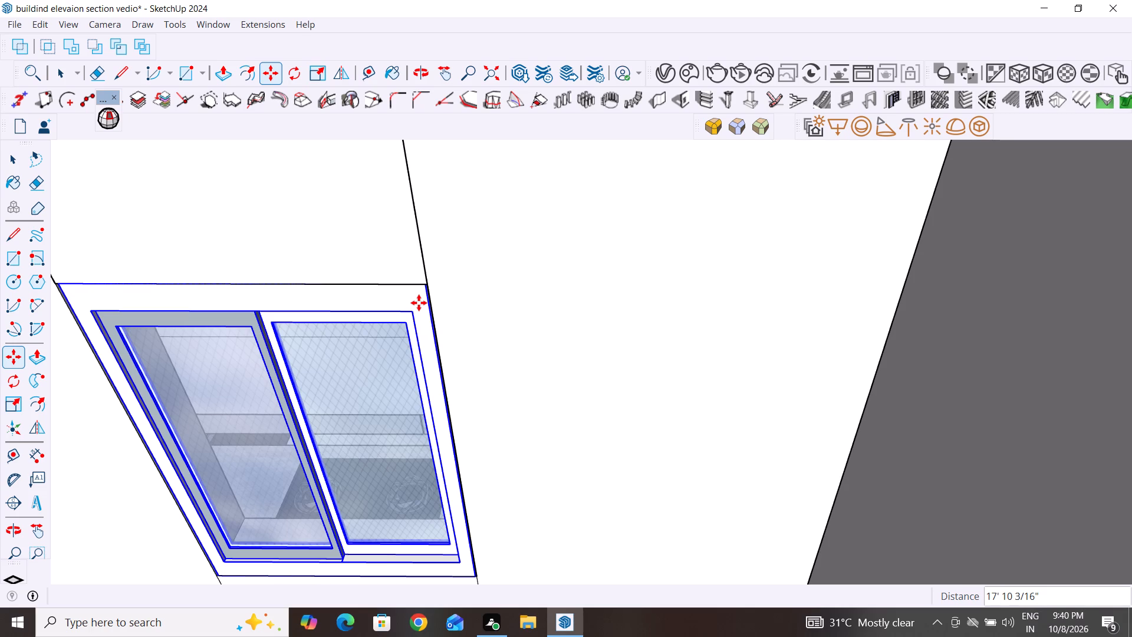
# Scale the kitchen's new side-wall window uniformly by about 1.01 from its top corner to fill its opening, and deselect it.
pyautogui.scroll(-2, 529, 401)
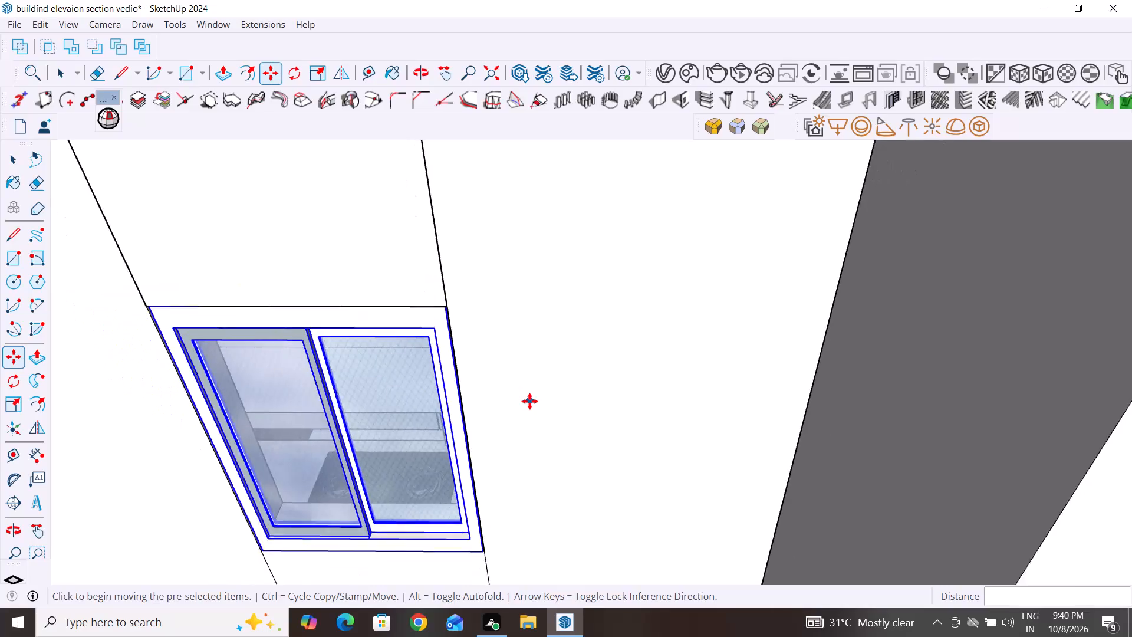
pyautogui.scroll(-4, 529, 401)
pyautogui.click(15, 162)
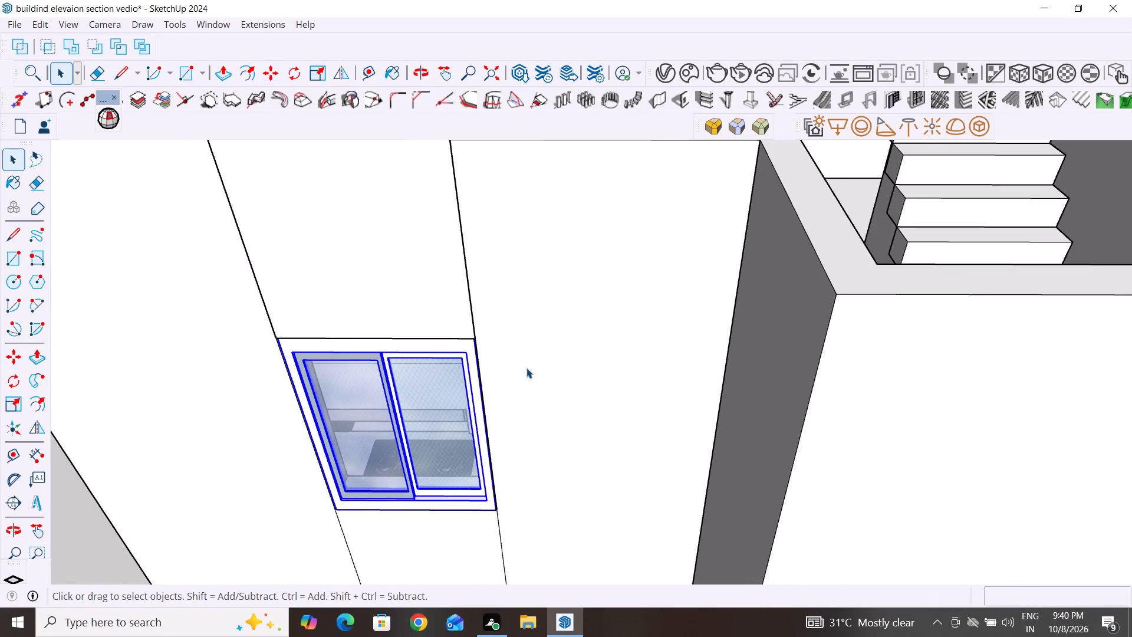
pyautogui.scroll(4, 454, 522)
pyautogui.moveTo(498, 507); pyautogui.dragTo(558, 482, button='middle')
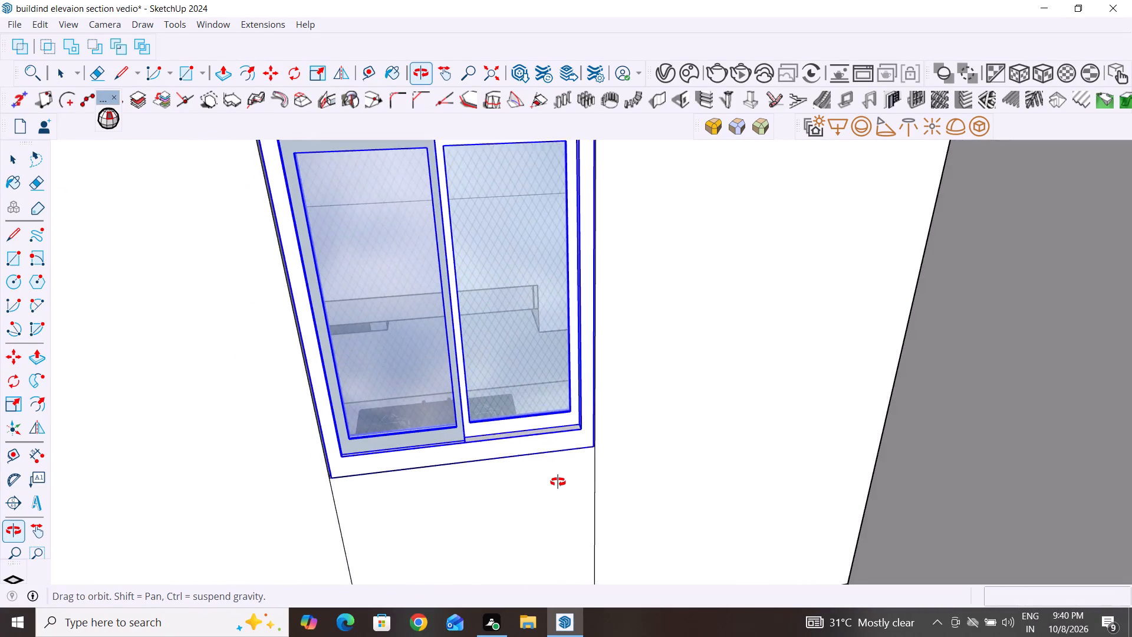
pyautogui.moveTo(558, 482); pyautogui.dragTo(558, 482, button='middle')
pyautogui.scroll(-4, 545, 546)
pyautogui.moveTo(599, 367); pyautogui.dragTo(622, 232, button='middle')
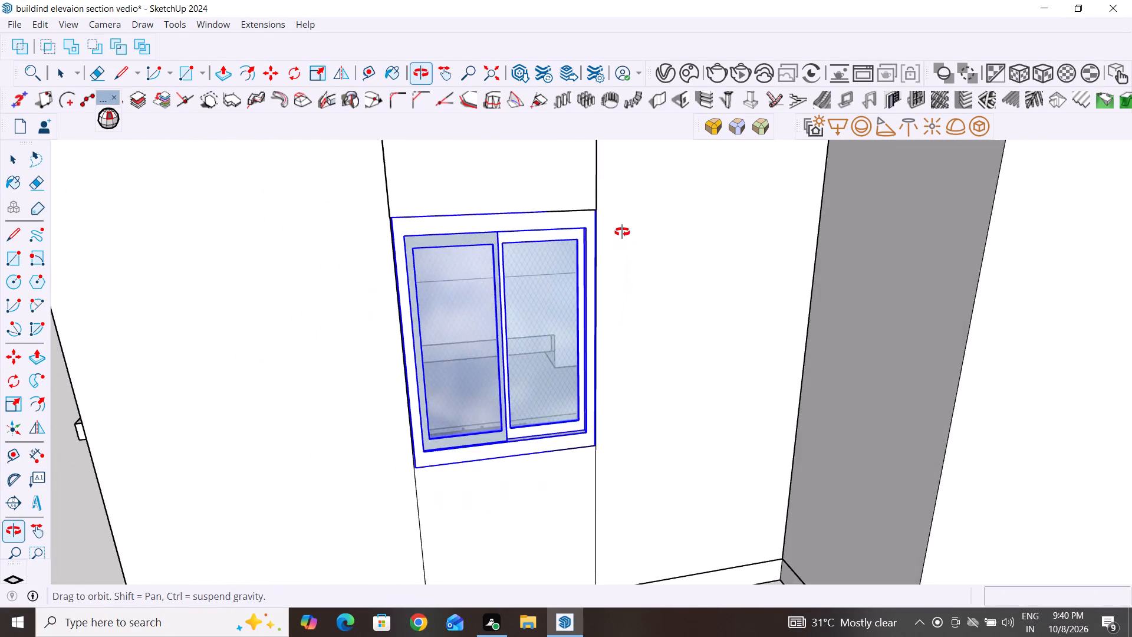
pyautogui.moveTo(622, 232); pyautogui.dragTo(618, 199, button='middle')
pyautogui.scroll(3, 572, 439)
pyautogui.scroll(-5, 572, 439)
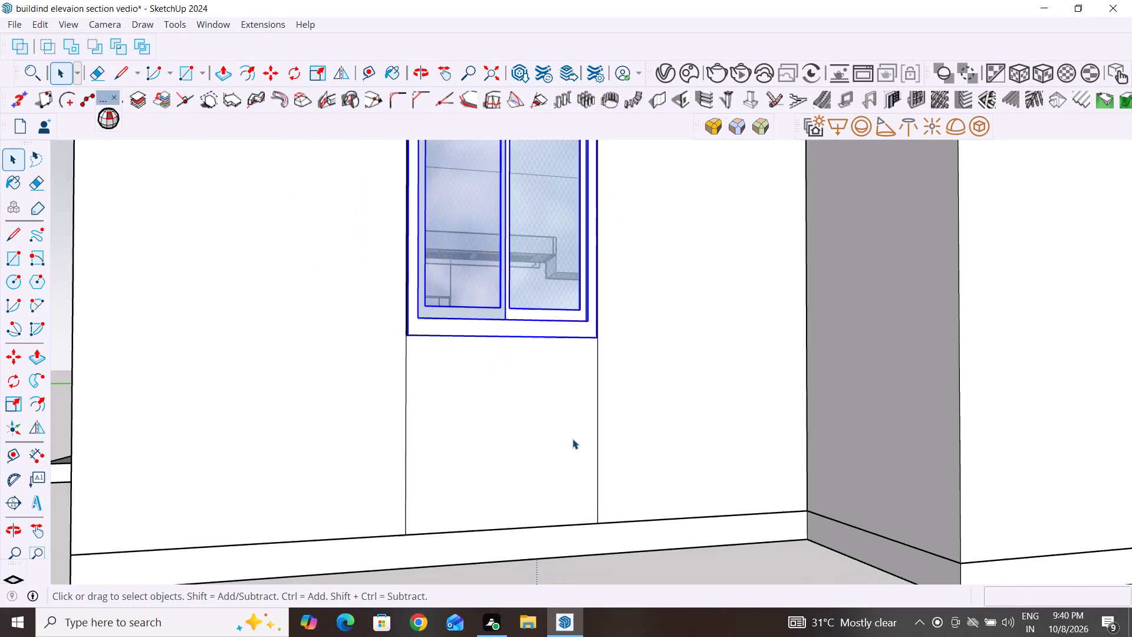
pyautogui.scroll(-1, 572, 439)
pyautogui.scroll(5, 602, 159)
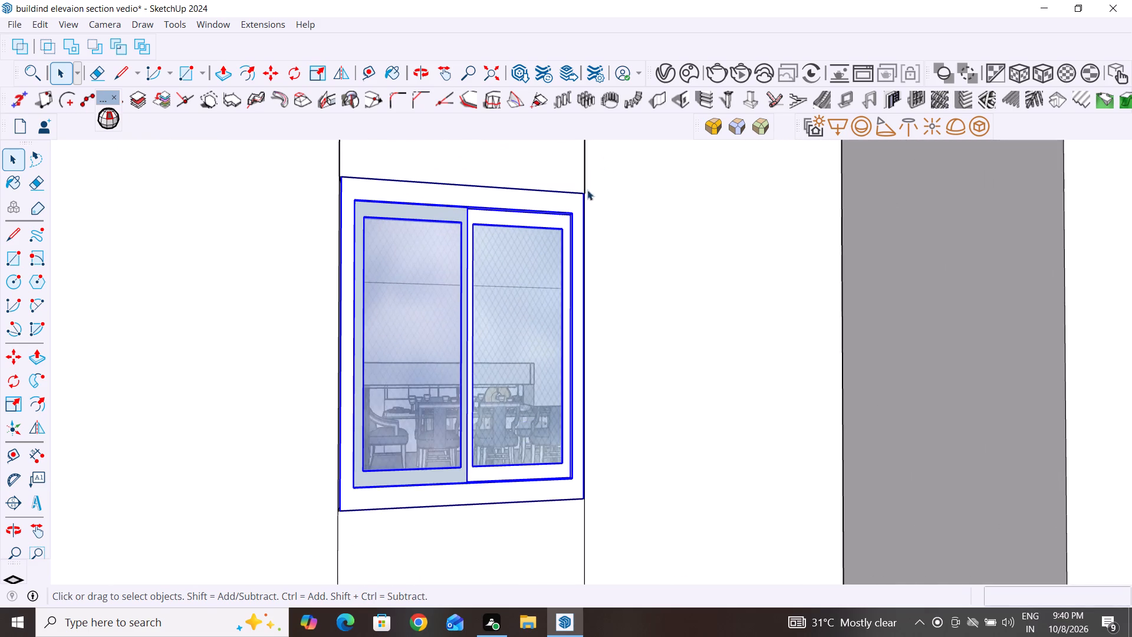
pyautogui.scroll(3, 574, 208)
pyautogui.click(349, 193)
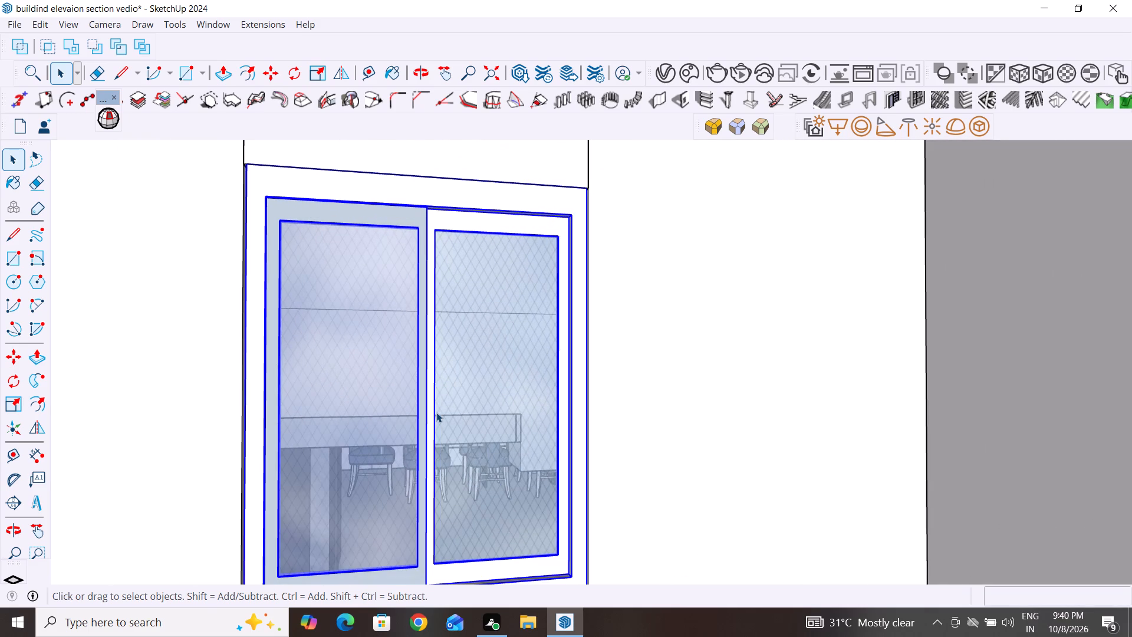
pyautogui.press('s')
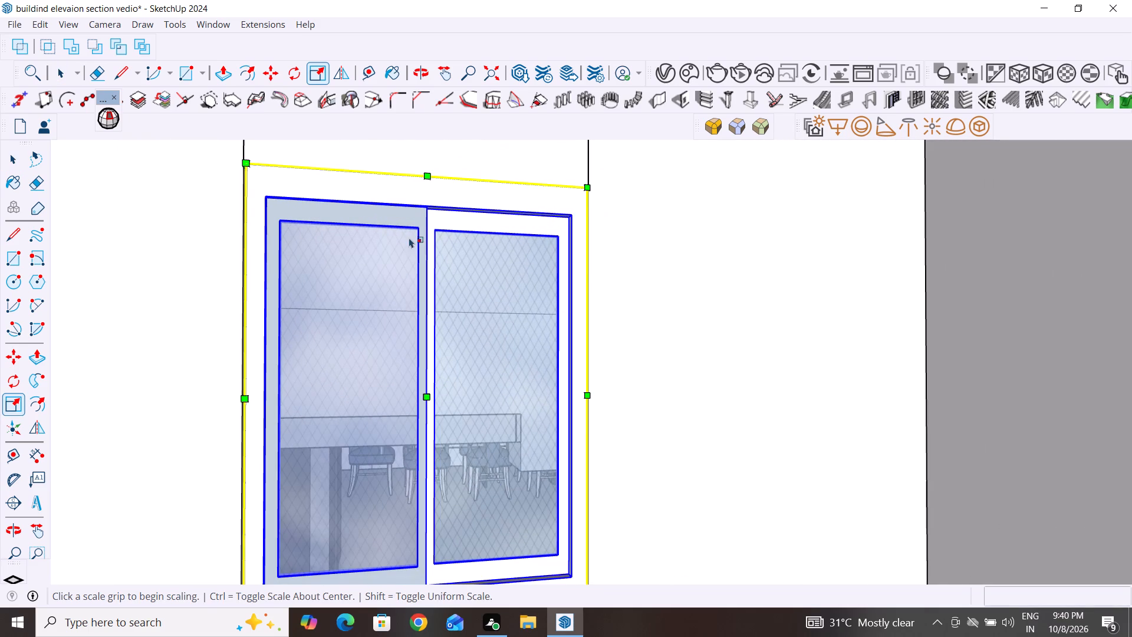
pyautogui.click(248, 164)
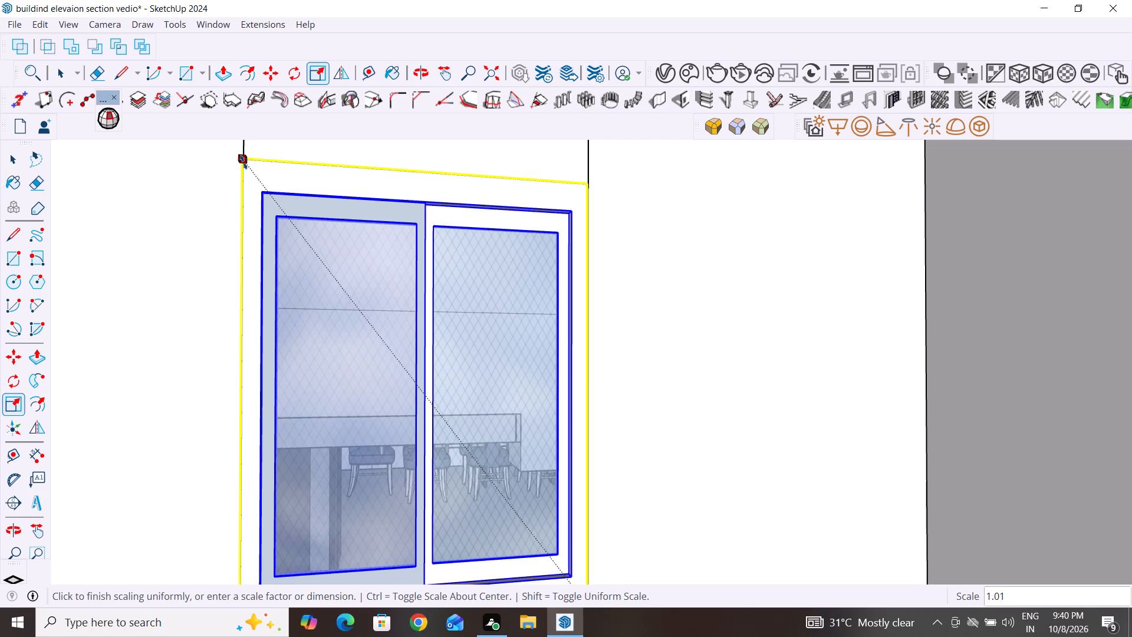
pyautogui.scroll(-5, 428, 406)
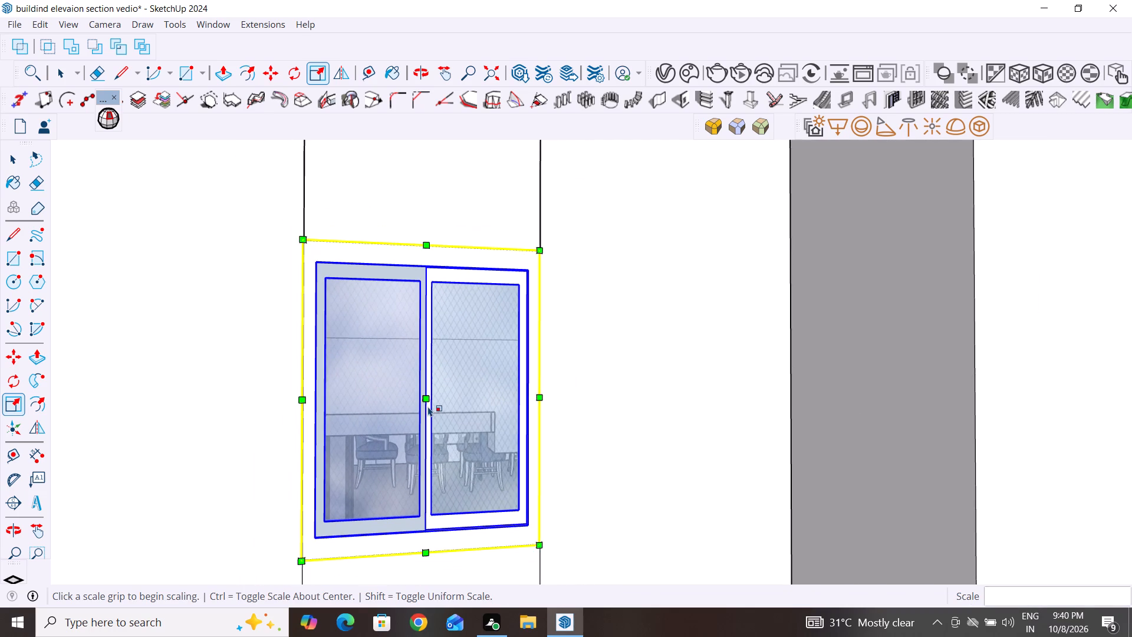
pyautogui.scroll(-11, 428, 406)
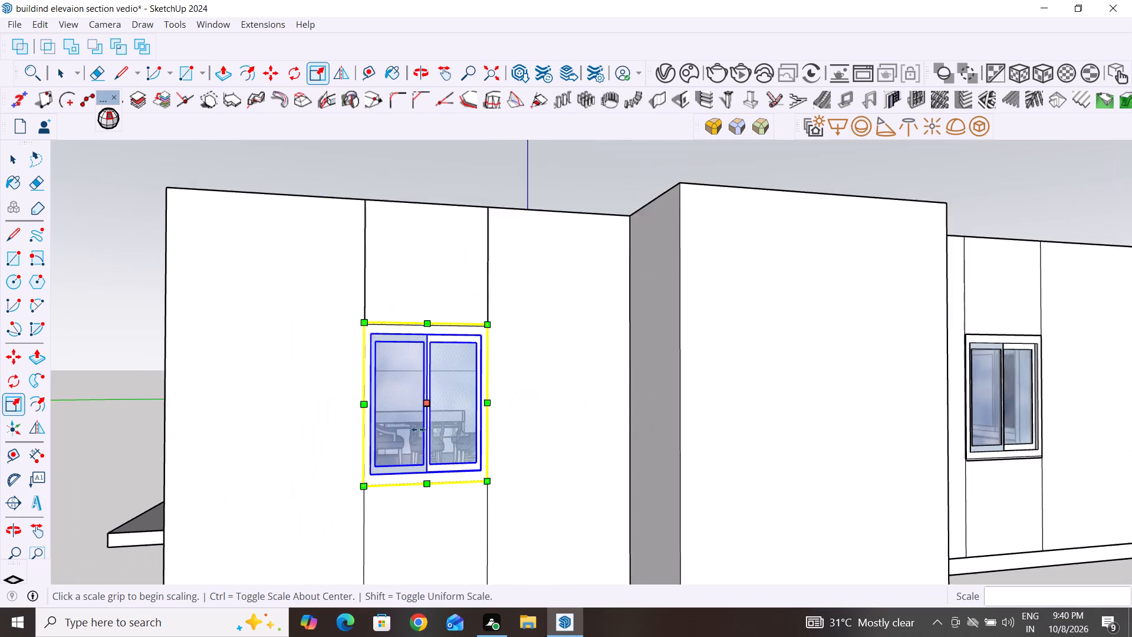
pyautogui.scroll(-7, 418, 429)
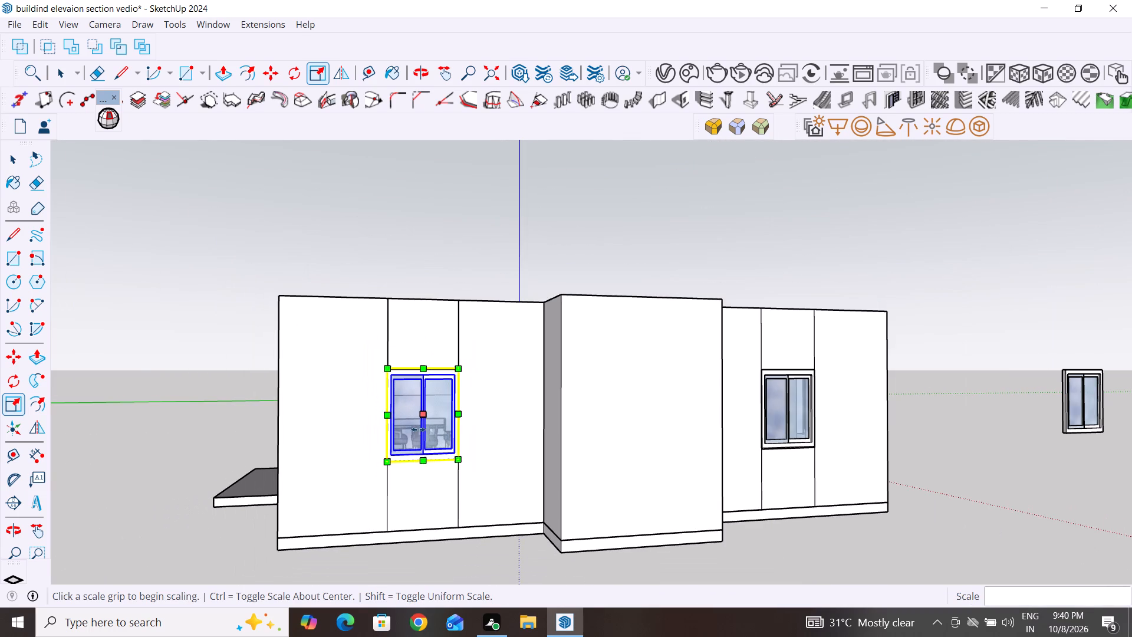
pyautogui.click(11, 159)
pyautogui.click(188, 270)
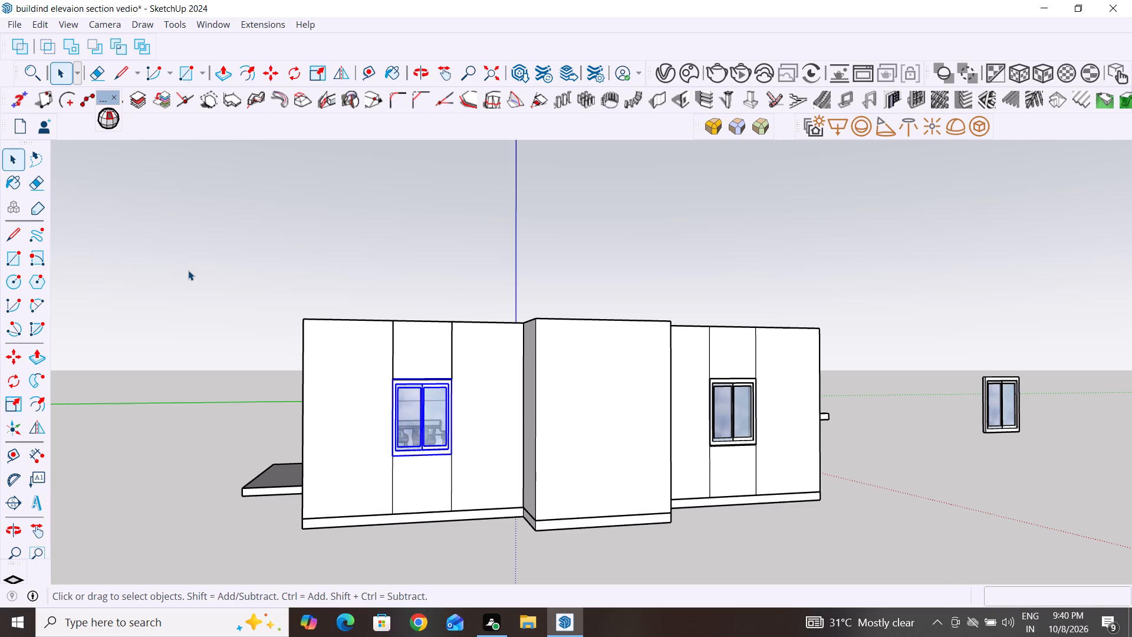
# Examine the building's front wall and its window openings from outside.
pyautogui.scroll(-7, 580, 395)
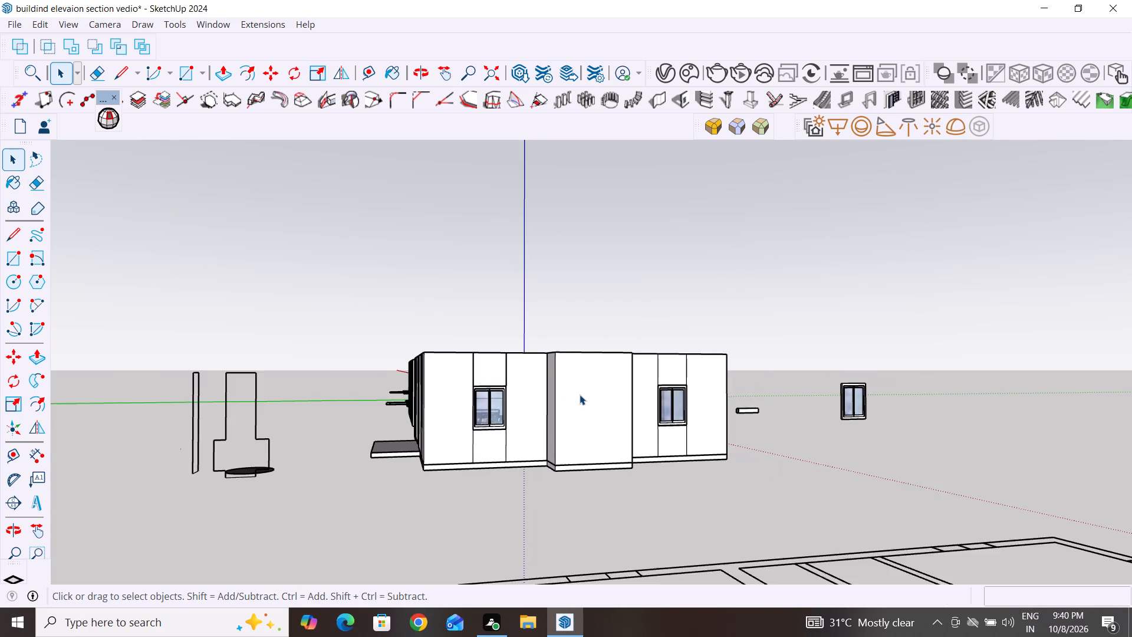
pyautogui.moveTo(451, 472); pyautogui.dragTo(564, 541, button='middle')
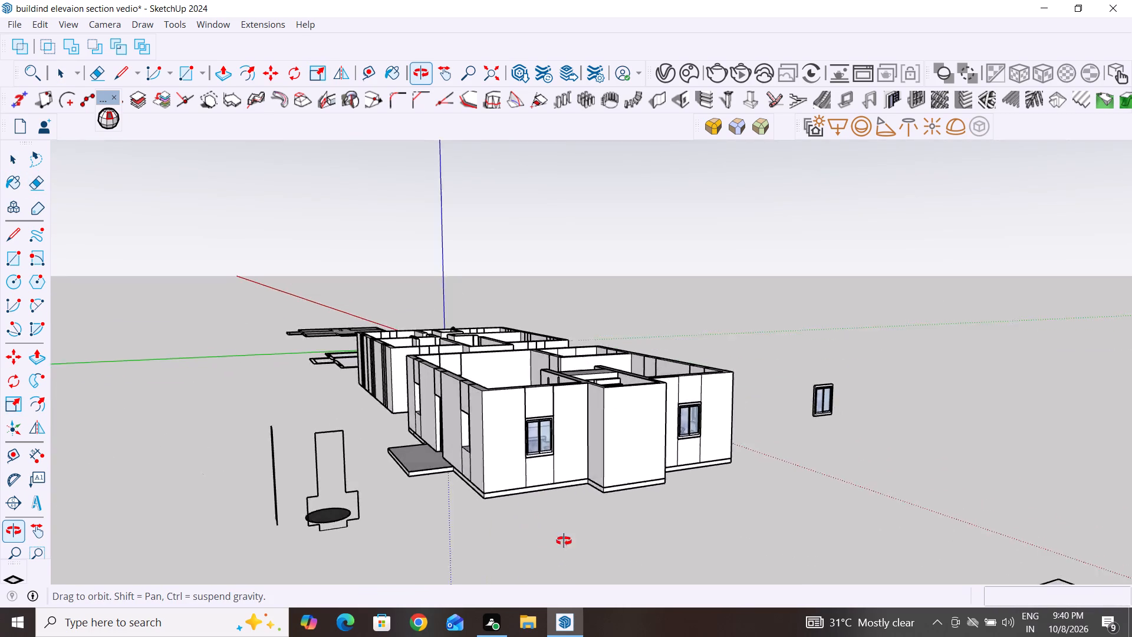
pyautogui.moveTo(564, 541); pyautogui.dragTo(861, 554, button='middle')
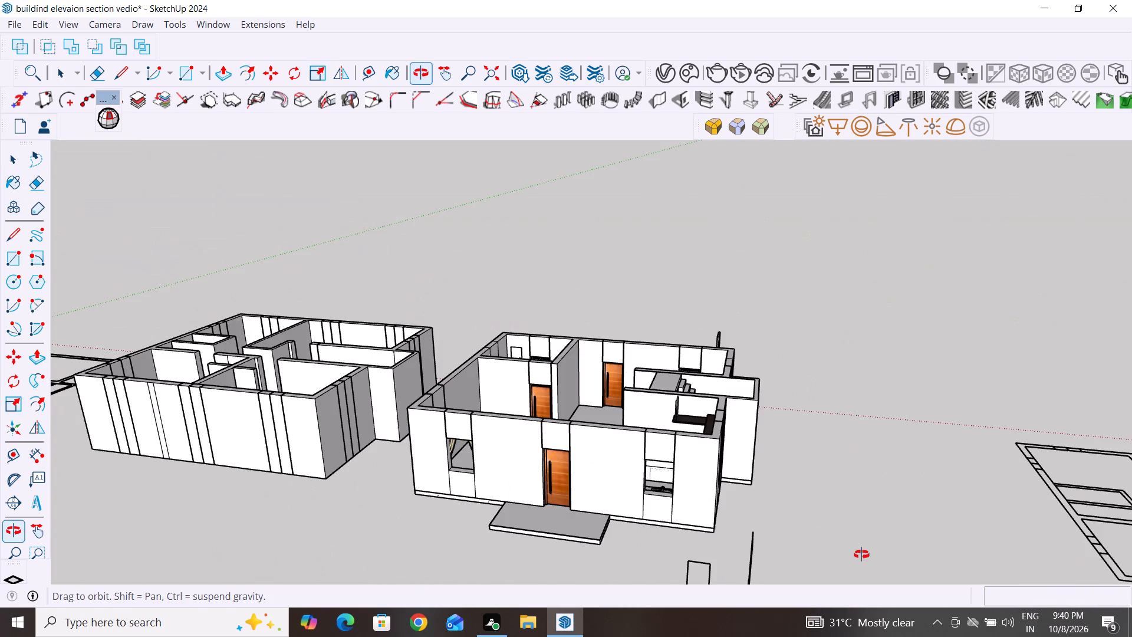
pyautogui.moveTo(861, 554); pyautogui.dragTo(908, 546, button='middle')
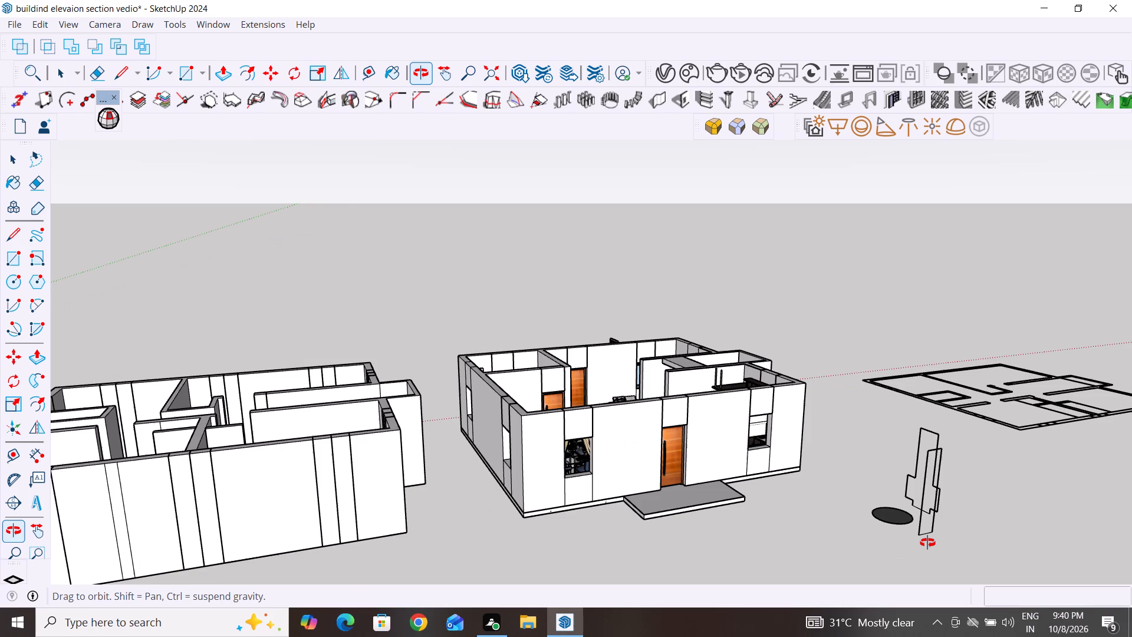
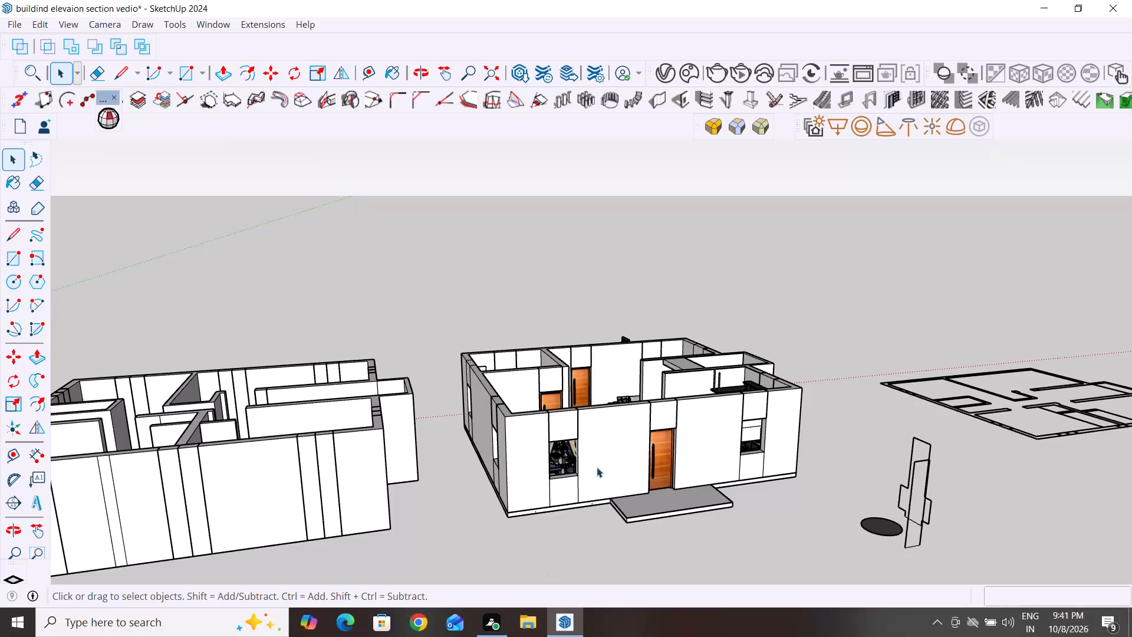
# Examine the building's fitted windows and remaining front-wall openings from all sides.
pyautogui.scroll(-4, 597, 467)
pyautogui.moveTo(785, 421); pyautogui.dragTo(718, 530, button='middle')
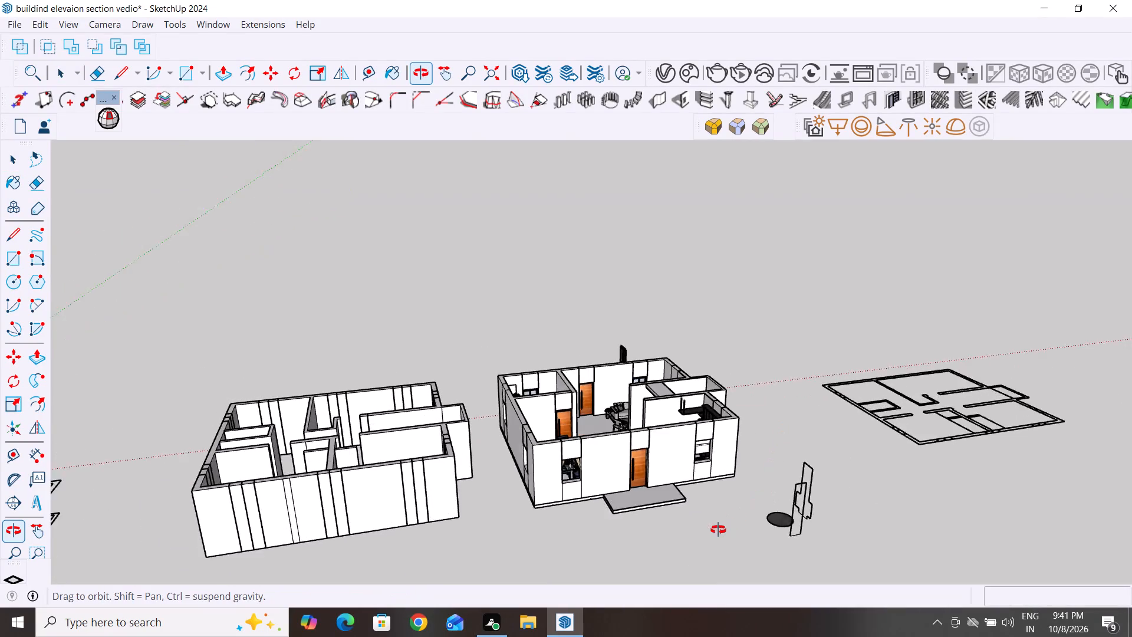
pyautogui.moveTo(718, 530); pyautogui.dragTo(613, 566, button='middle')
pyautogui.scroll(5, 716, 329)
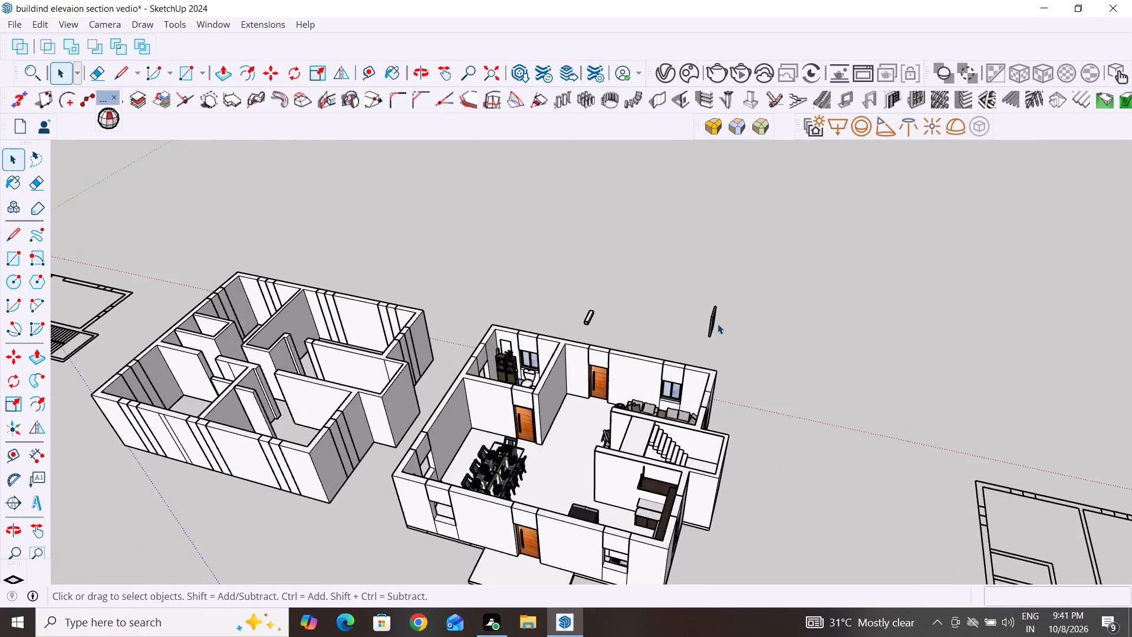
pyautogui.scroll(1, 718, 324)
pyautogui.moveTo(730, 427); pyautogui.dragTo(437, 462, button='middle')
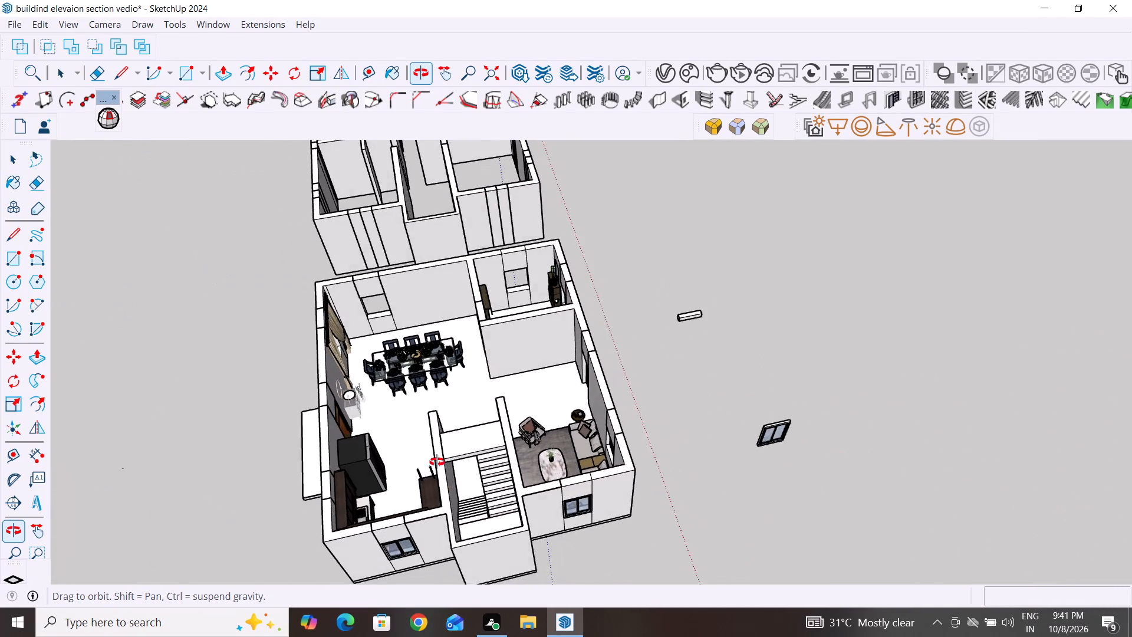
pyautogui.moveTo(437, 462); pyautogui.dragTo(226, 325, button='middle')
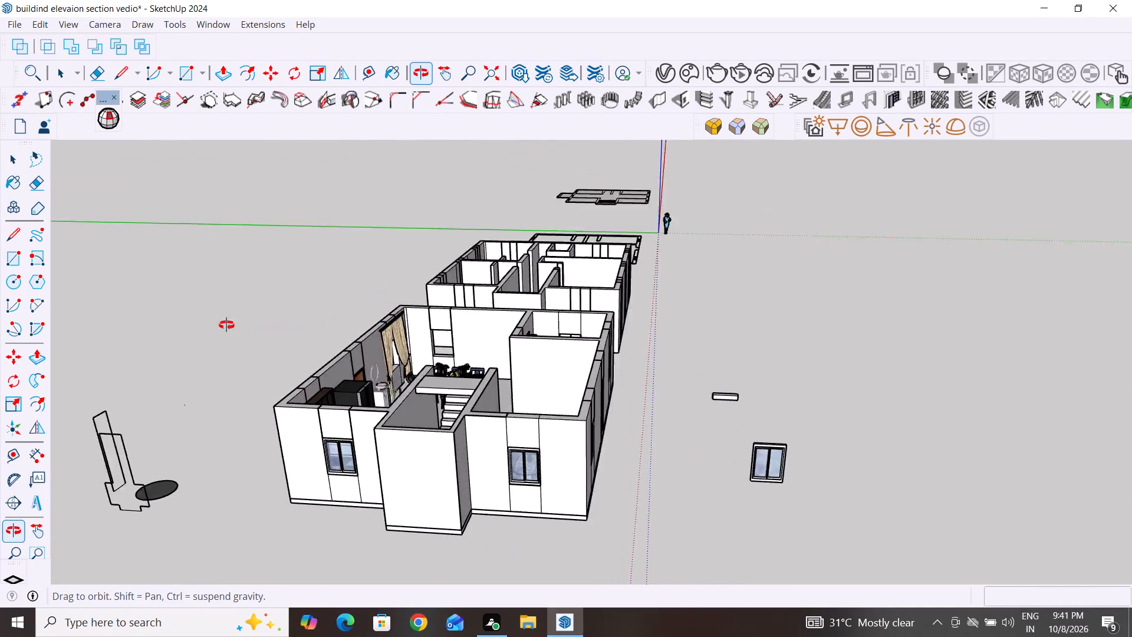
pyautogui.moveTo(226, 325); pyautogui.dragTo(84, 366, button='middle')
pyautogui.moveTo(75, 368); pyautogui.dragTo(293, 454, button='middle')
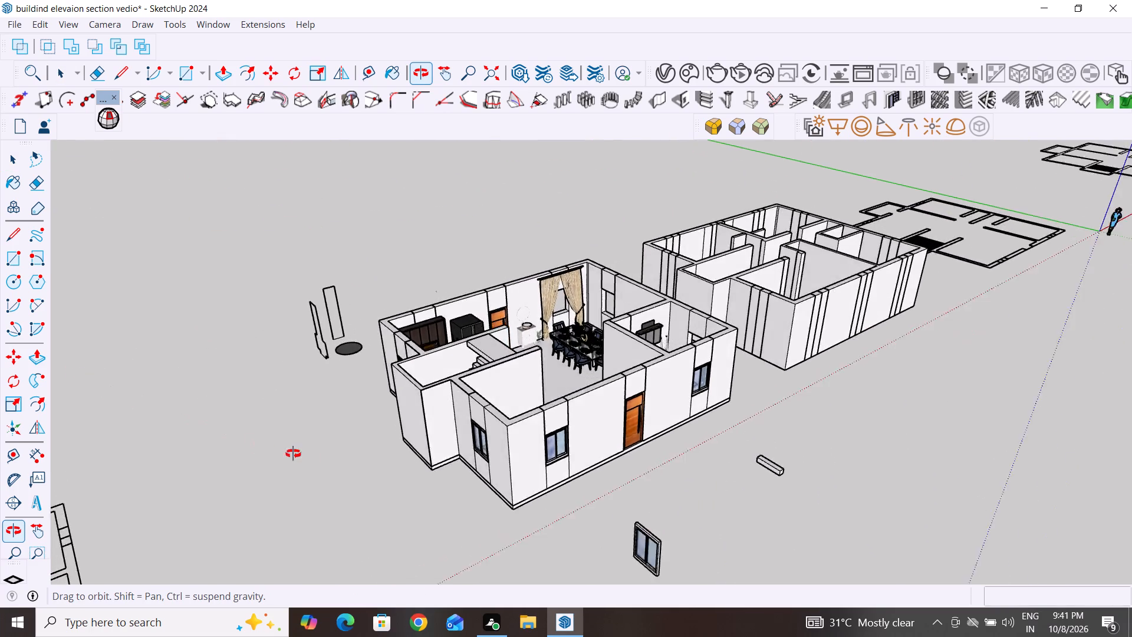
pyautogui.moveTo(293, 454); pyautogui.dragTo(736, 409, button='middle')
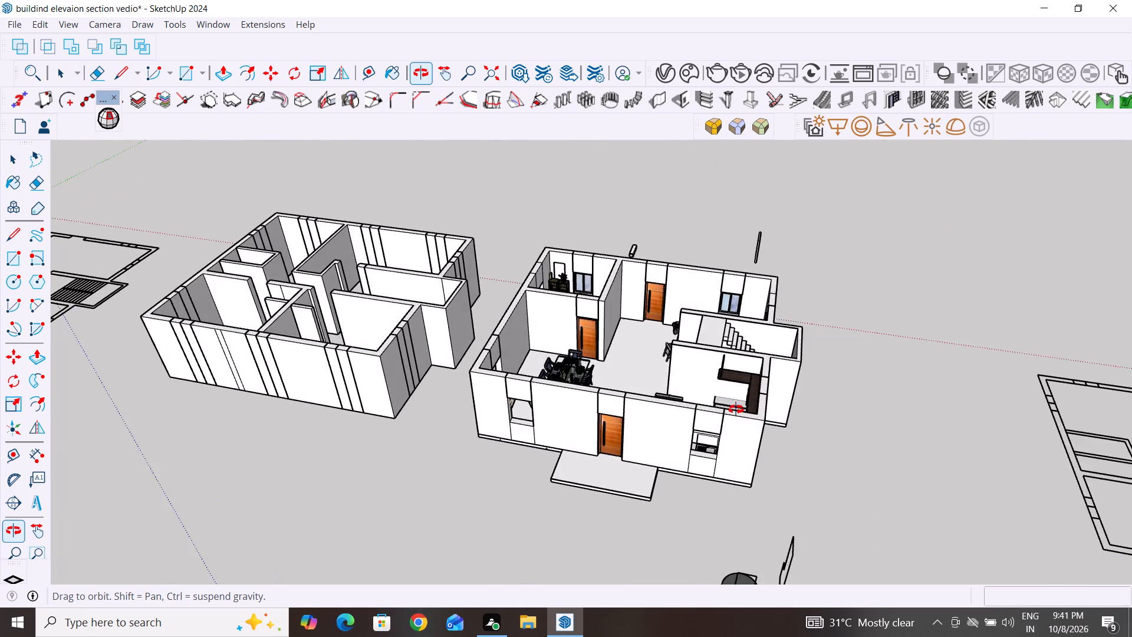
pyautogui.moveTo(736, 409); pyautogui.dragTo(640, 424, button='middle')
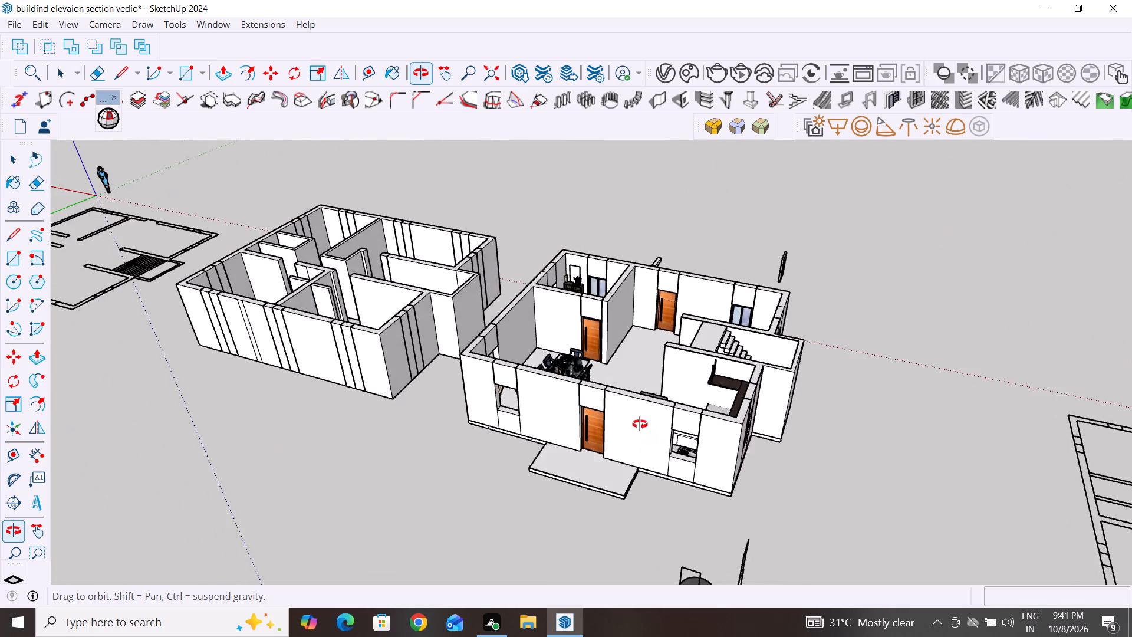
pyautogui.moveTo(640, 424); pyautogui.dragTo(619, 411, button='middle')
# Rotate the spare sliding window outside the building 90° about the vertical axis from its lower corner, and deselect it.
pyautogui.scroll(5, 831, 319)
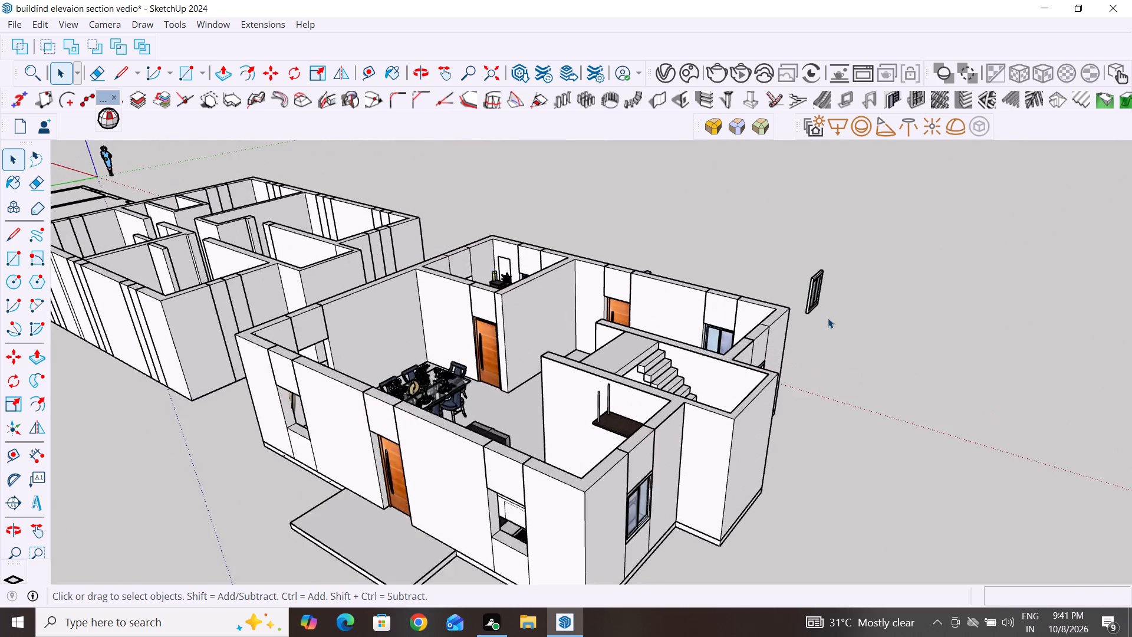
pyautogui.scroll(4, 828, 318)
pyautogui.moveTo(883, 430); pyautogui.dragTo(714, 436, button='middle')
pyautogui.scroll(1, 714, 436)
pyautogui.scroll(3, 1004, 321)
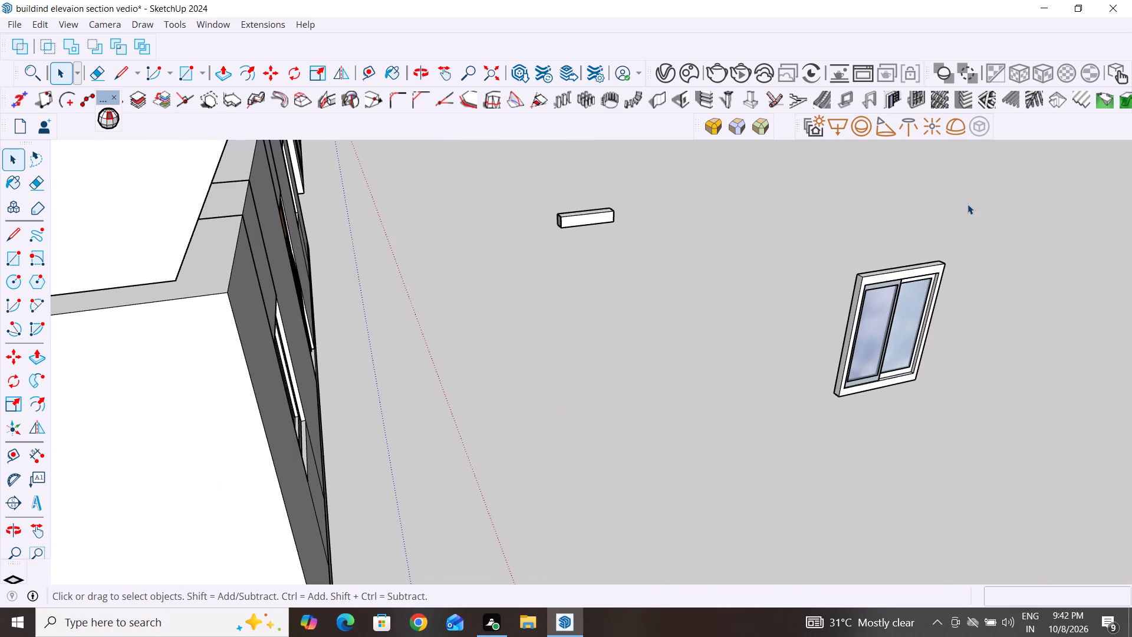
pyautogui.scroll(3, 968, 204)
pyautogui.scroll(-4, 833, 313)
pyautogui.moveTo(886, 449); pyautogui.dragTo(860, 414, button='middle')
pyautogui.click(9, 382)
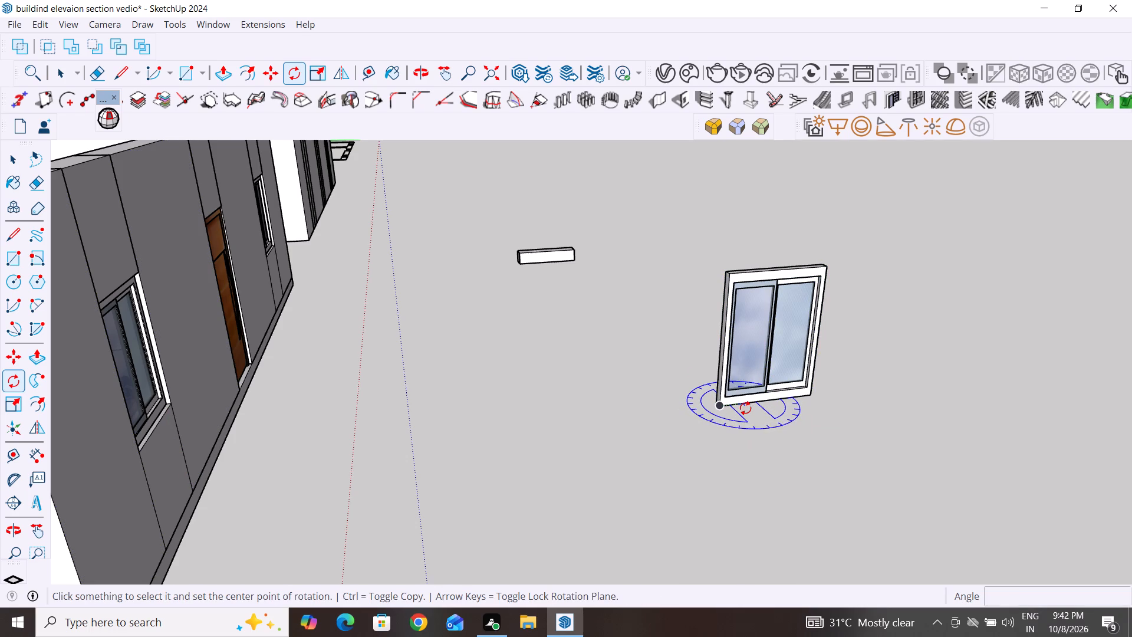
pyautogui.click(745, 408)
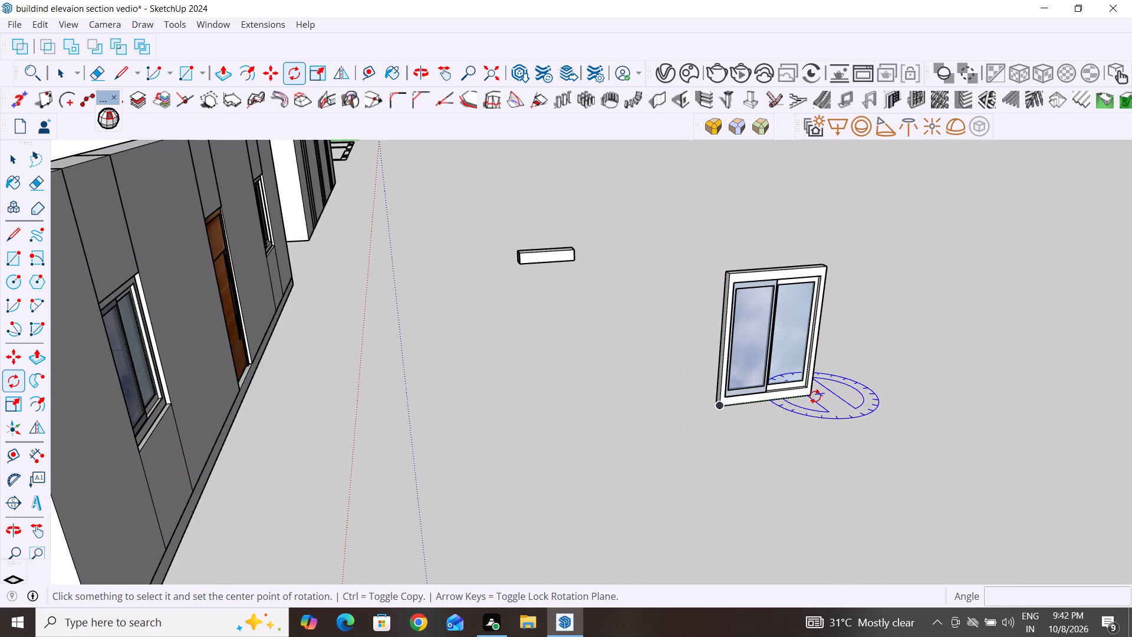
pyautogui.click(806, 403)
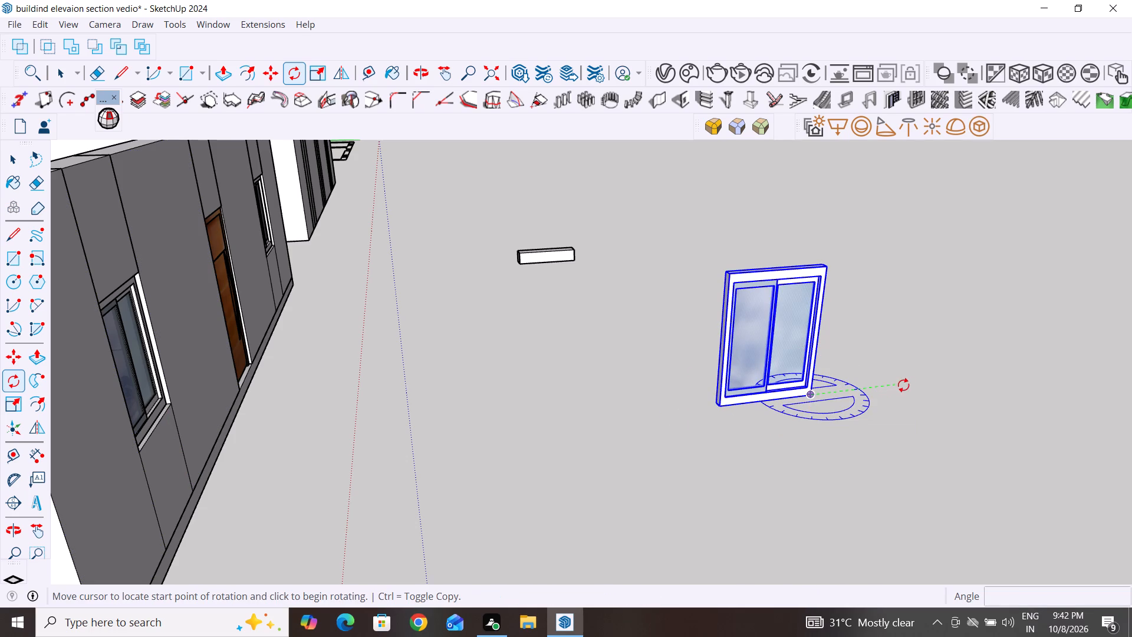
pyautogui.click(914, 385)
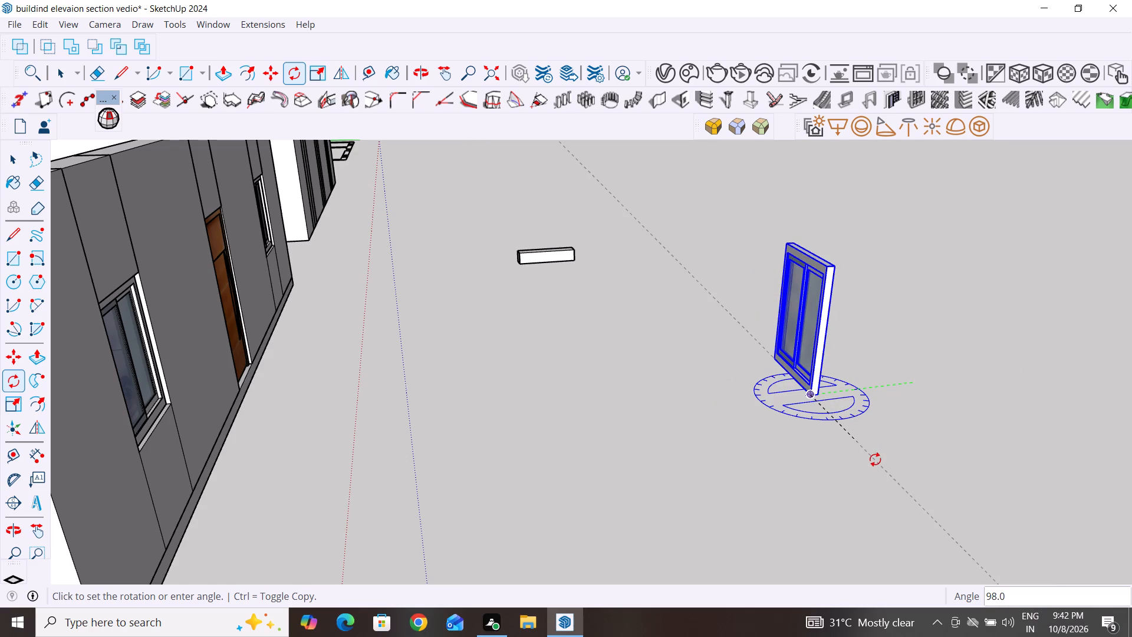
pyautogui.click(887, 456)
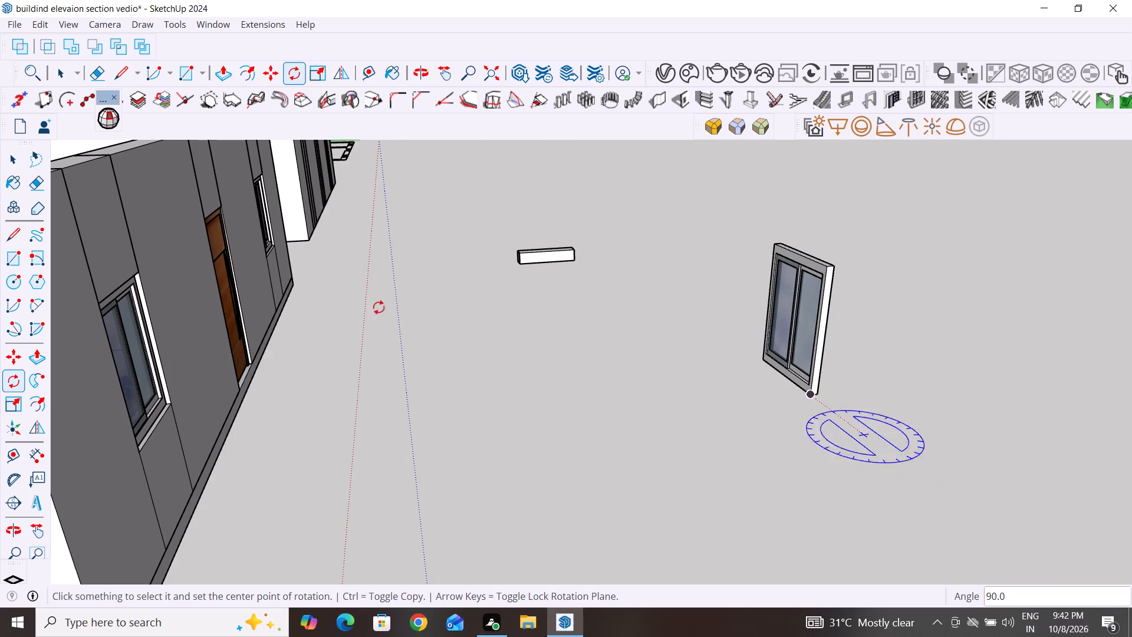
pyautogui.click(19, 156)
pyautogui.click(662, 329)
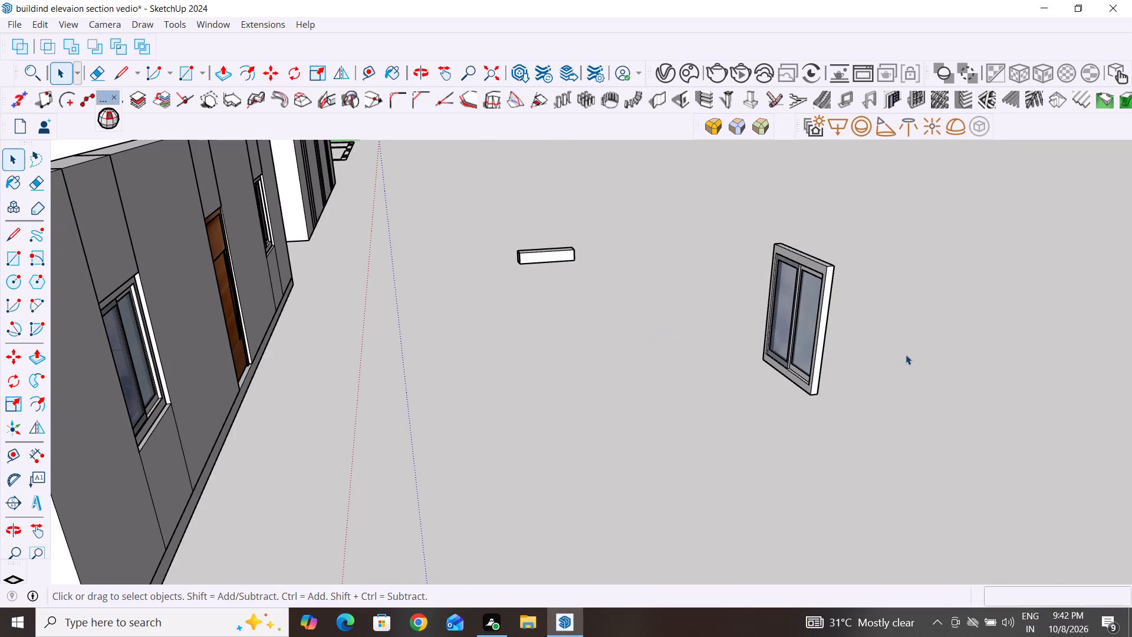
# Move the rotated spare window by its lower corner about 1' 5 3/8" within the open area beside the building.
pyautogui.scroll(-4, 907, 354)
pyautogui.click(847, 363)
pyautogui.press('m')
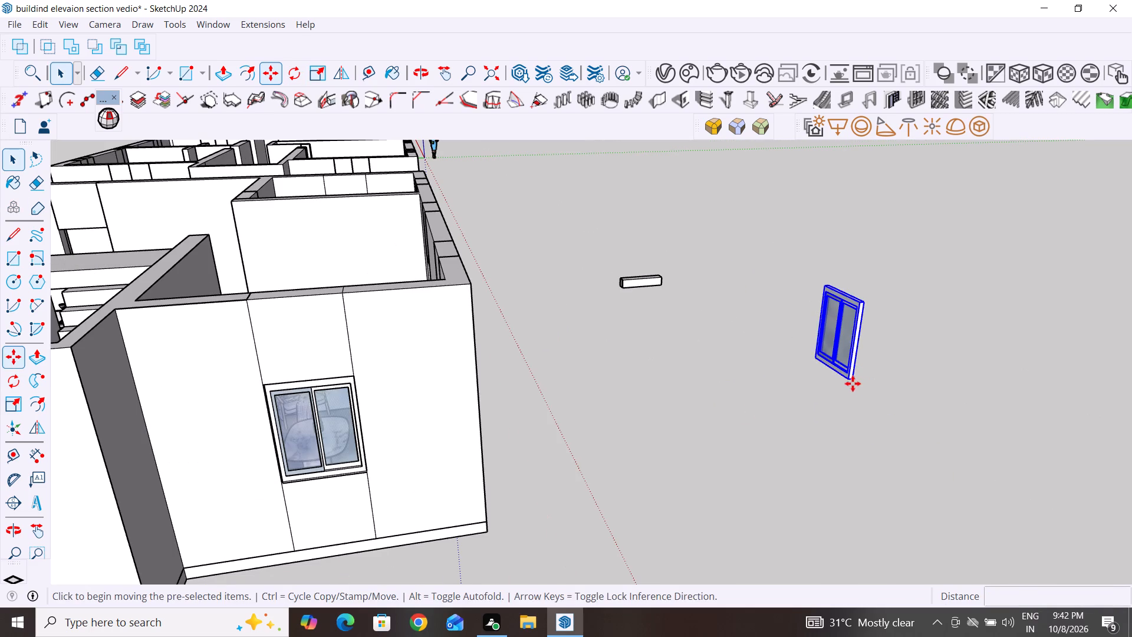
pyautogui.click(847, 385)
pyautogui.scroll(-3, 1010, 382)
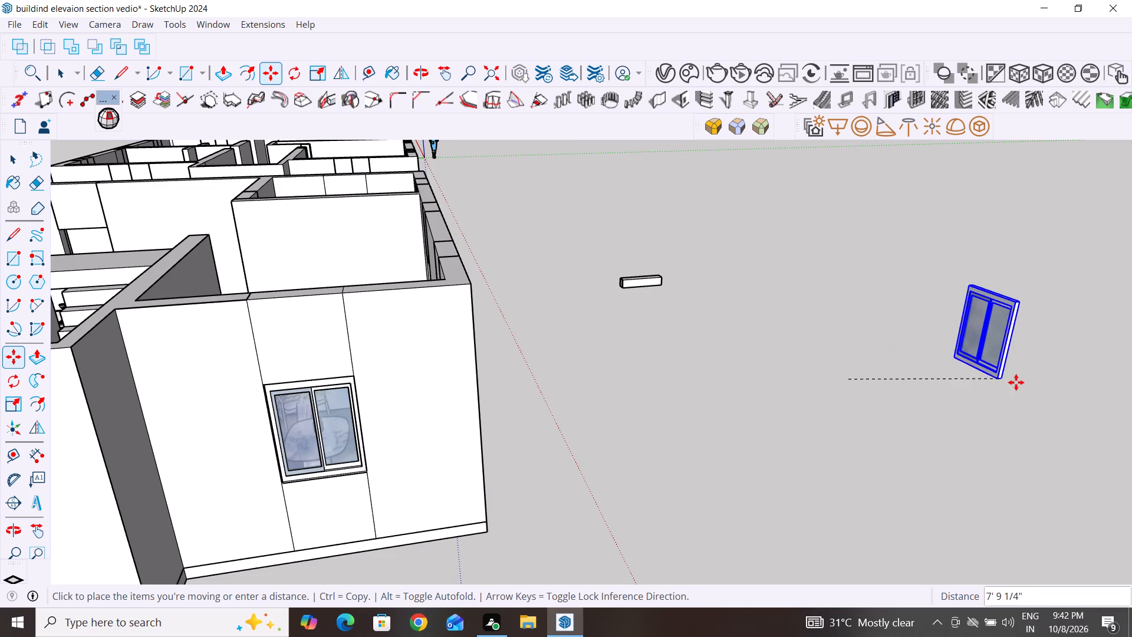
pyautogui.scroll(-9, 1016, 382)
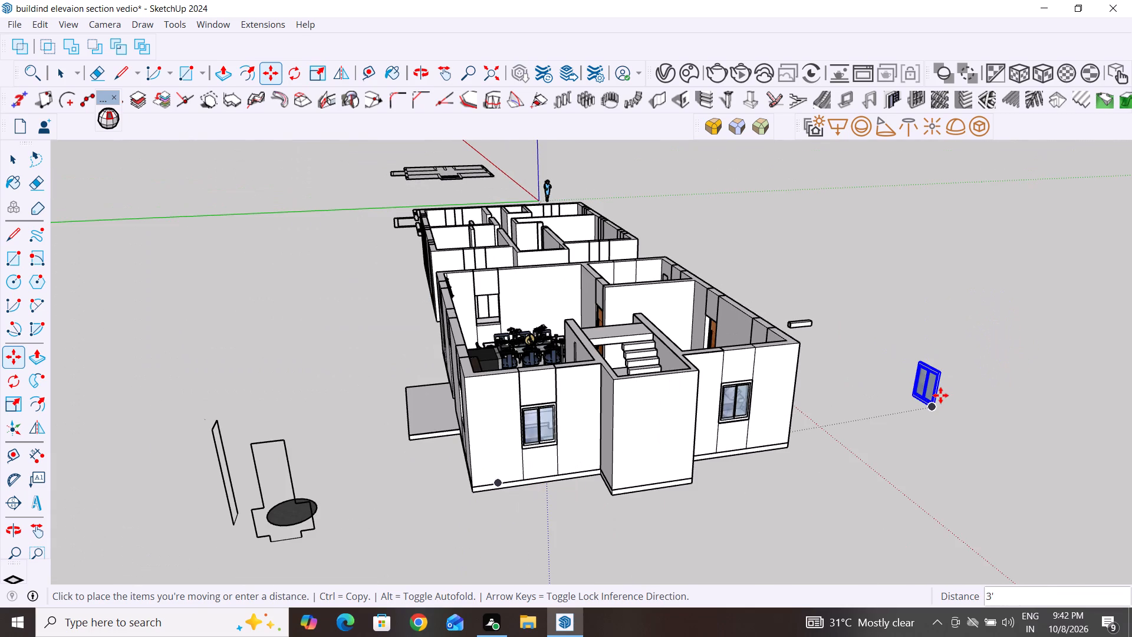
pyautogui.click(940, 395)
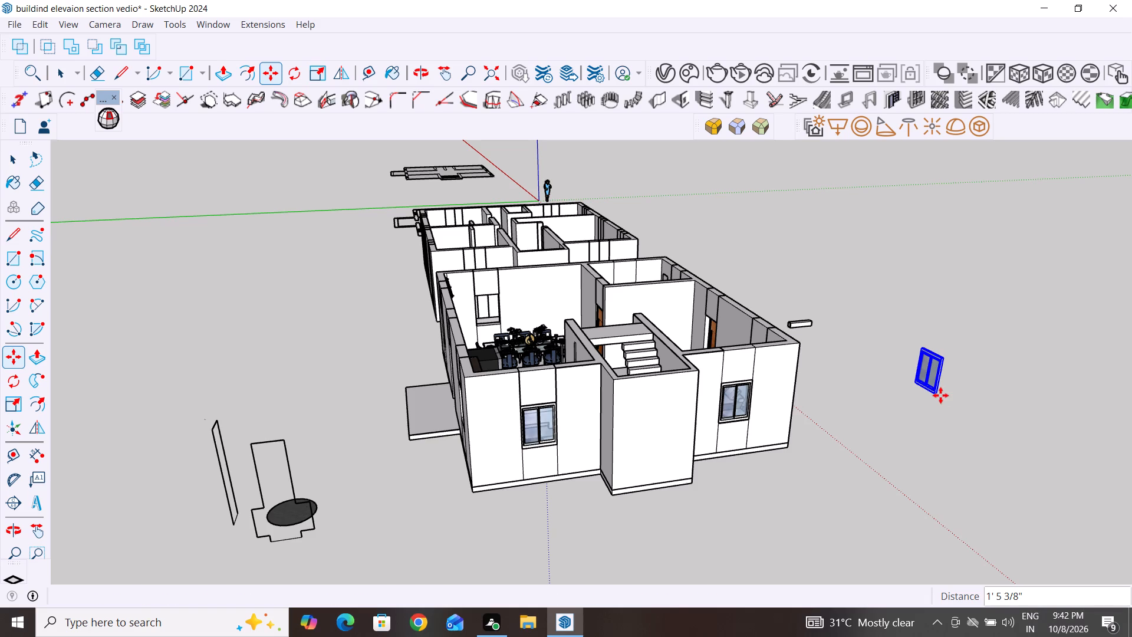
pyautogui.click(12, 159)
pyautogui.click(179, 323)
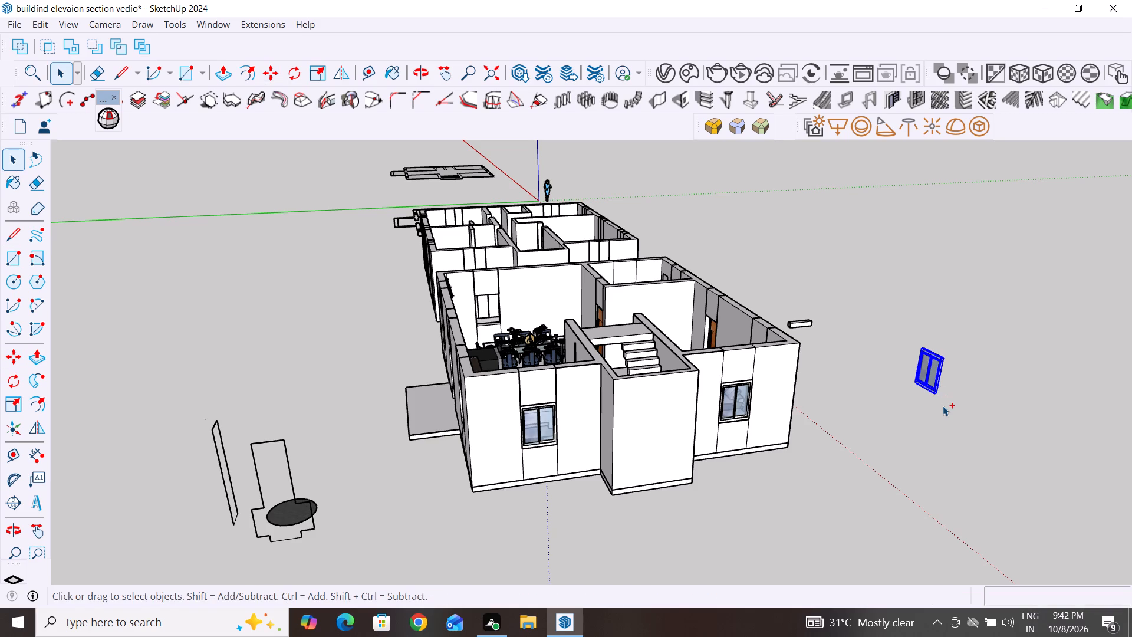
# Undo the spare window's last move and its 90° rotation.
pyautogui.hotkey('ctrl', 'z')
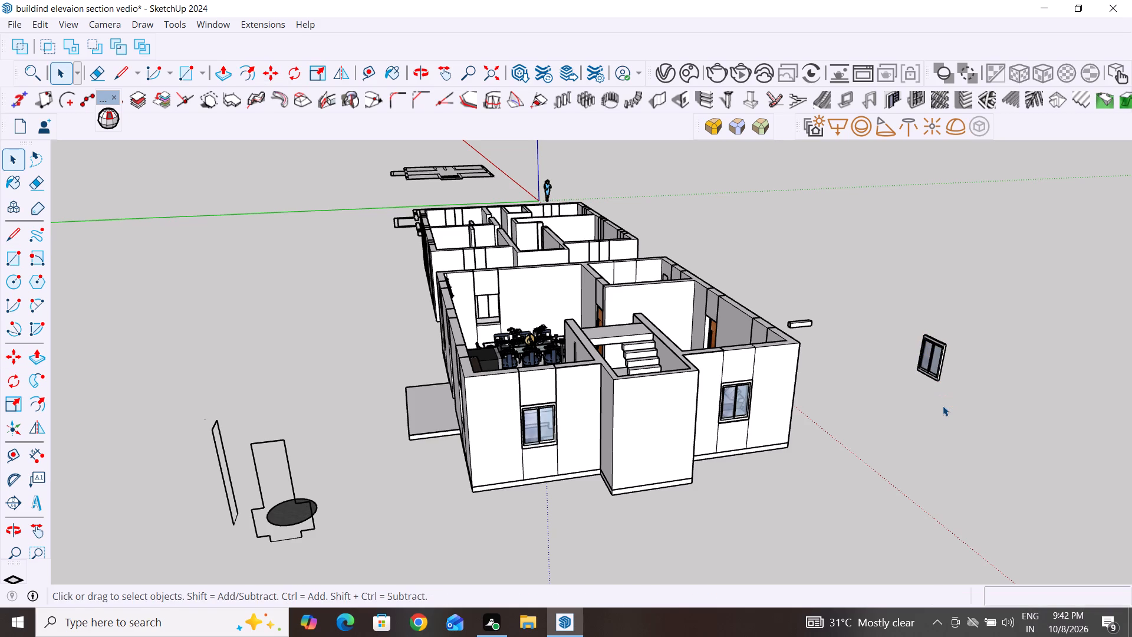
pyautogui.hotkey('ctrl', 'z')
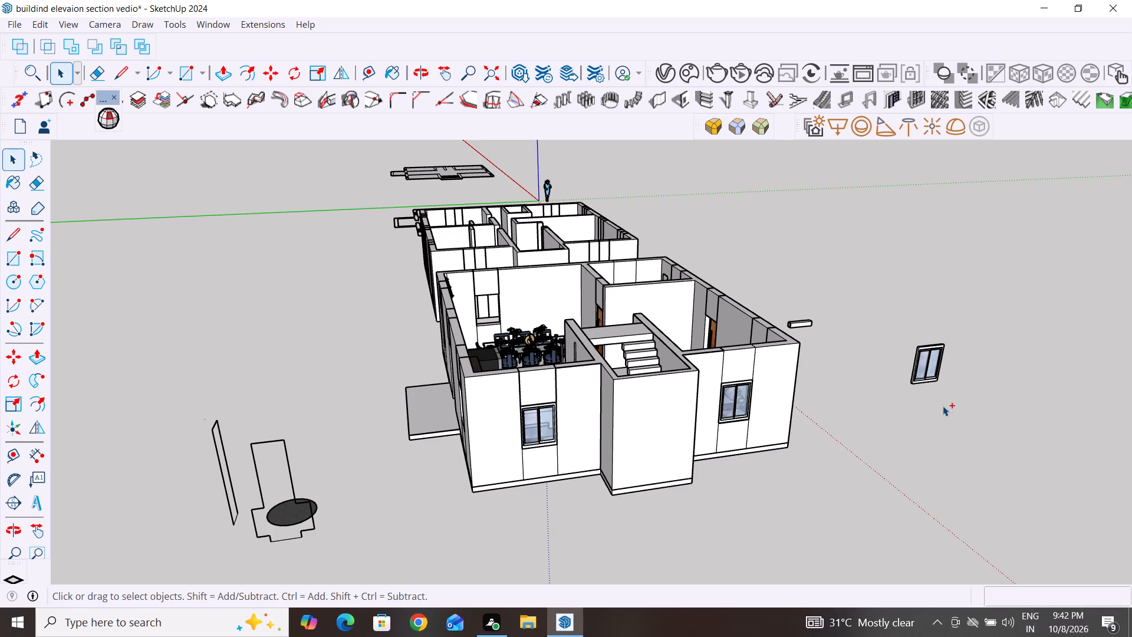
# Undo the earlier window edits until both side-wall openings are empty and the spare sliding window outside is gone.
pyautogui.hotkey('ctrl', 'z')
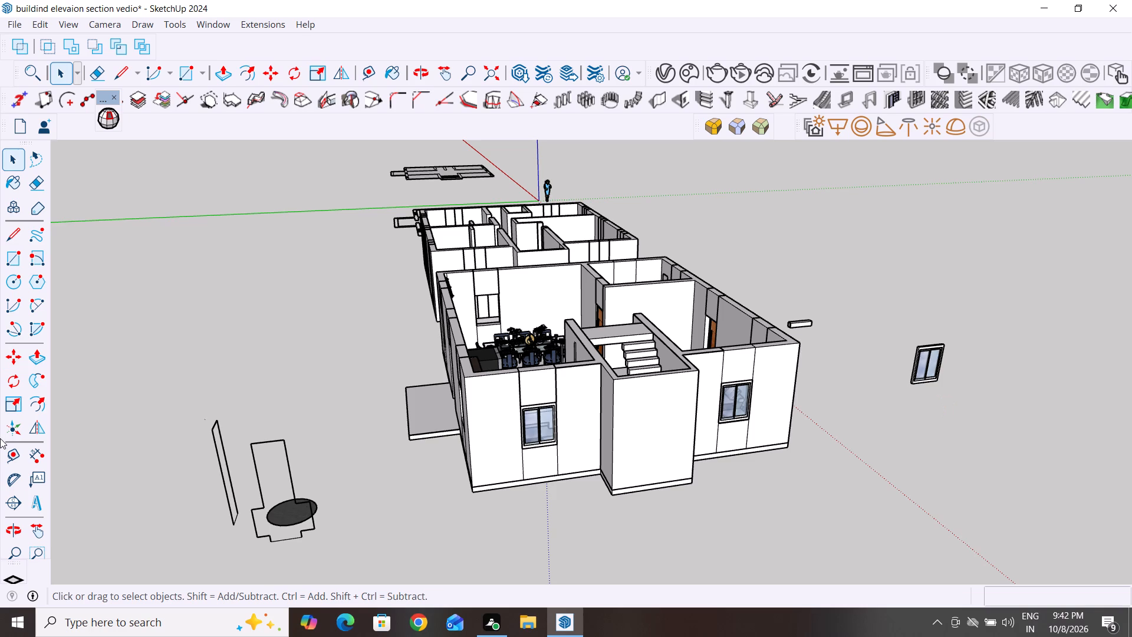
pyautogui.hotkey('ctrl', 'z')
pyautogui.hotkey('ctrl', 'z')
pyautogui.hotkey('ctrl', 'z')
pyautogui.hotkey('ctrl', 'z')
pyautogui.hotkey('ctrl', 'z')
pyautogui.hotkey('ctrl', 'z')
pyautogui.hotkey('ctrl', 'z')
pyautogui.hotkey('ctrl', 'z')
pyautogui.hotkey('ctrl', 'z')
pyautogui.hotkey('ctrl', 'z')
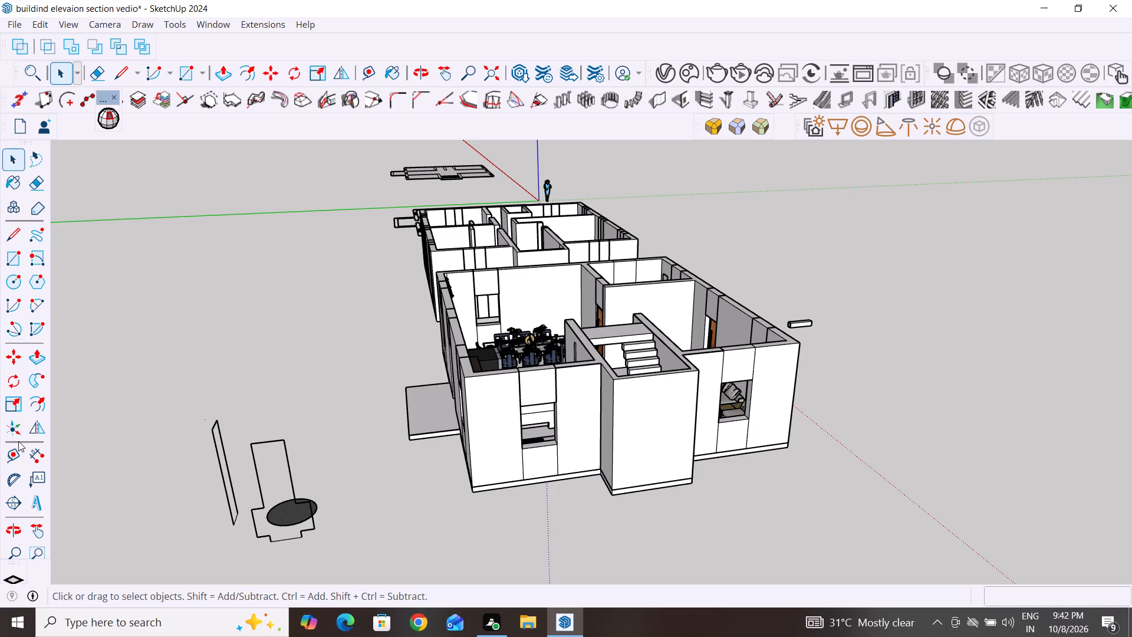
pyautogui.click(225, 297)
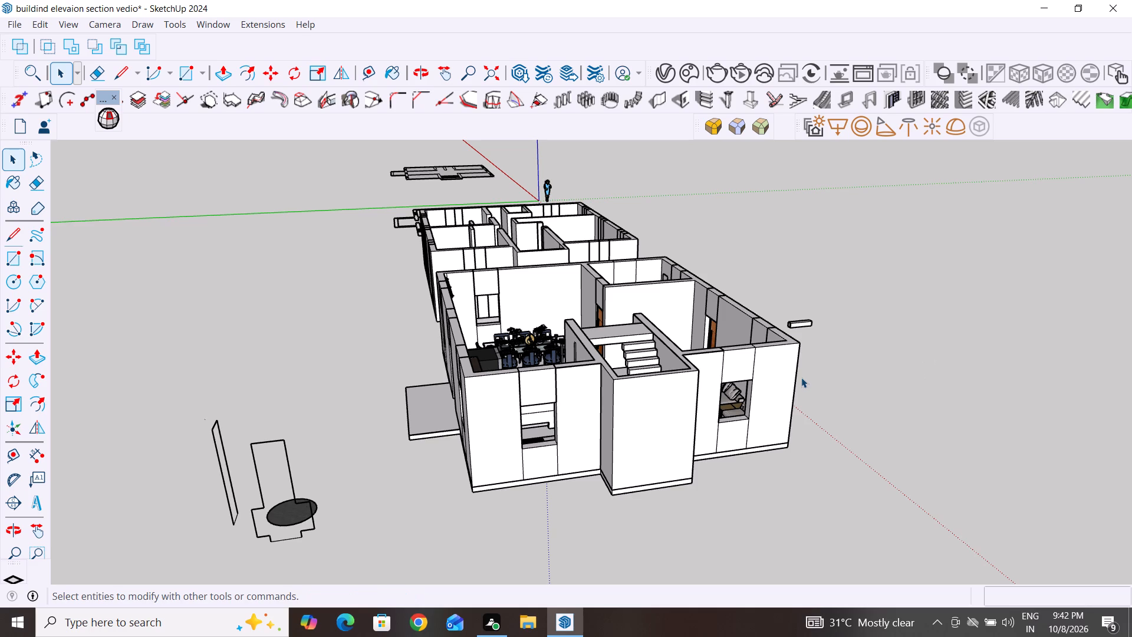
# Scale the rear wall's window nearest the staircase block uniformly by about 1.02 from its top corner to fill its opening.
pyautogui.scroll(3, 894, 375)
pyautogui.moveTo(934, 392); pyautogui.dragTo(919, 403, button='middle')
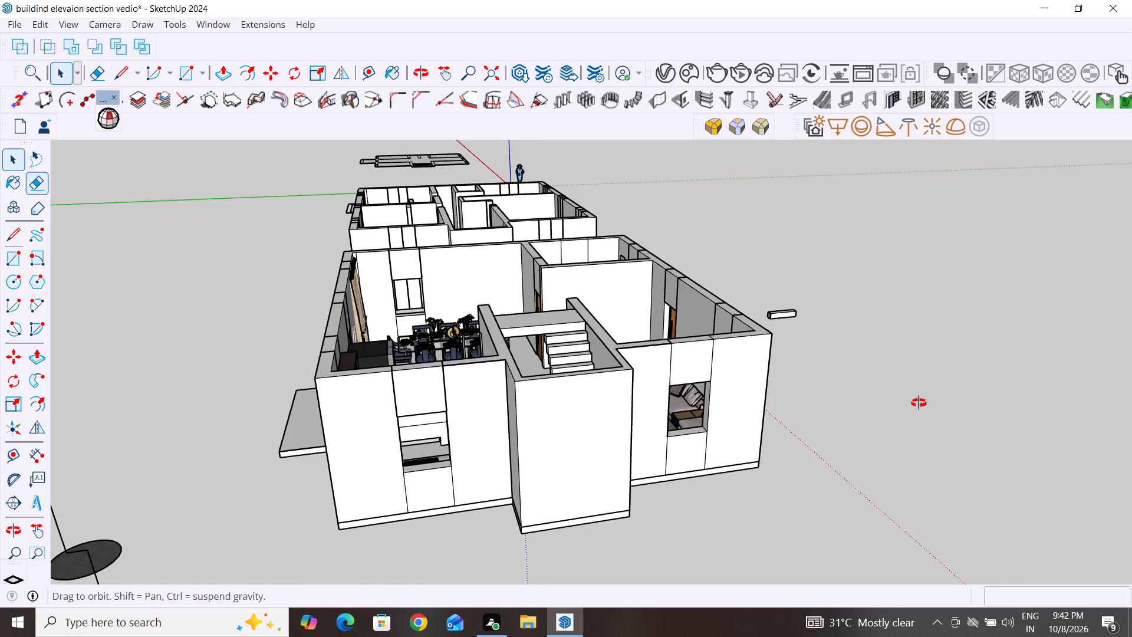
pyautogui.moveTo(919, 403); pyautogui.dragTo(445, 376, button='middle')
pyautogui.scroll(4, 460, 350)
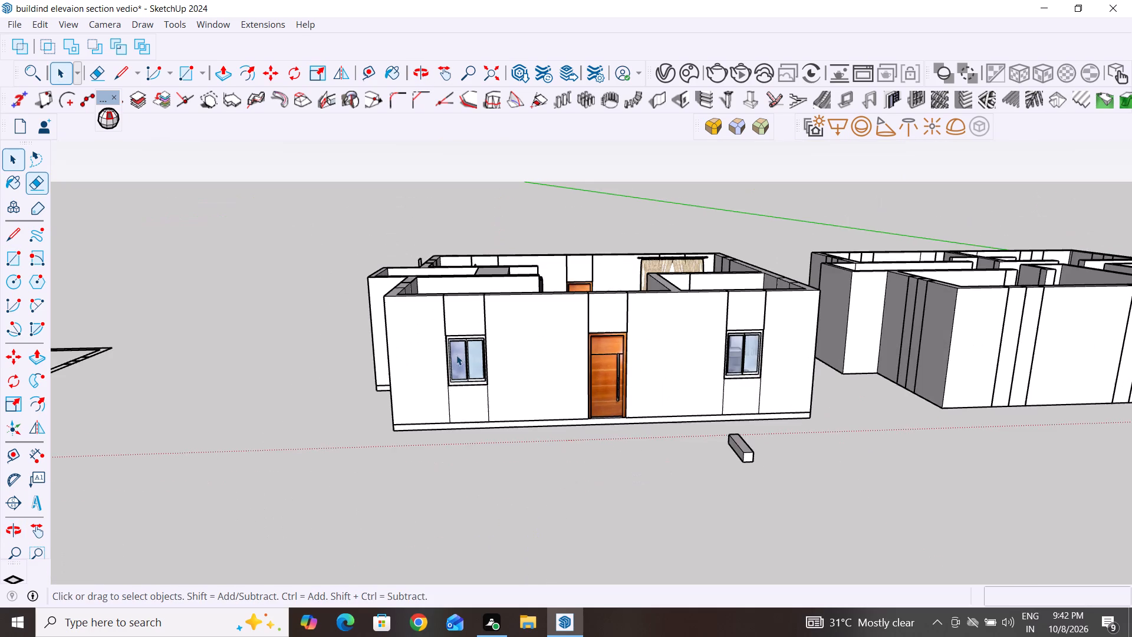
pyautogui.scroll(11, 456, 355)
pyautogui.scroll(10, 440, 342)
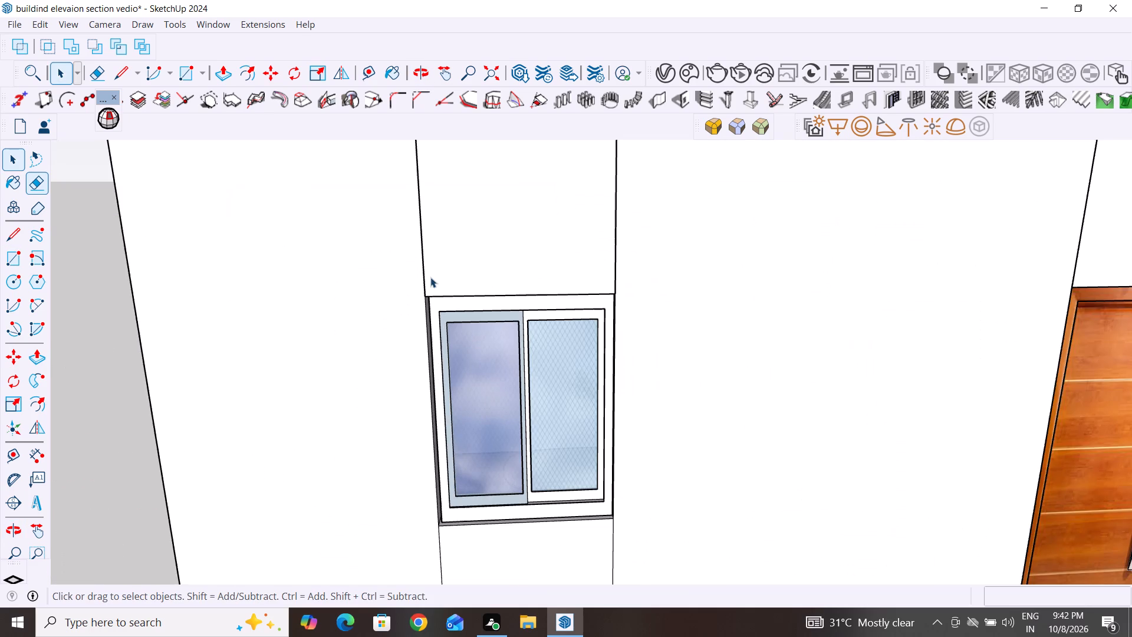
pyautogui.scroll(5, 430, 277)
pyautogui.moveTo(436, 277); pyautogui.dragTo(422, 237, button='middle')
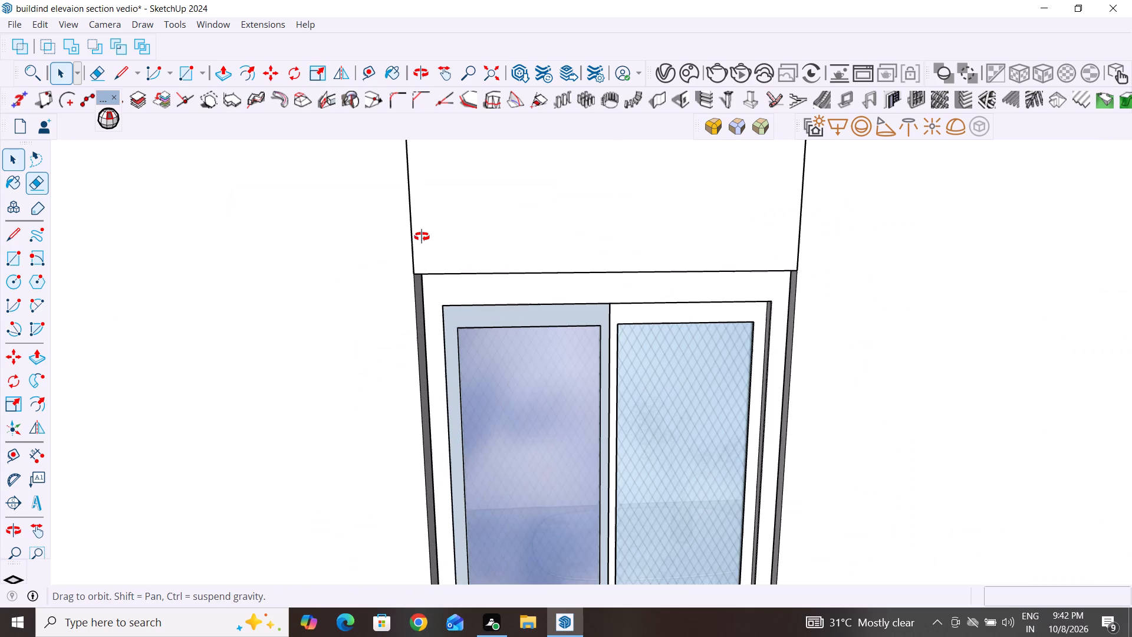
pyautogui.moveTo(422, 237); pyautogui.dragTo(414, 201, button='middle')
pyautogui.click(505, 236)
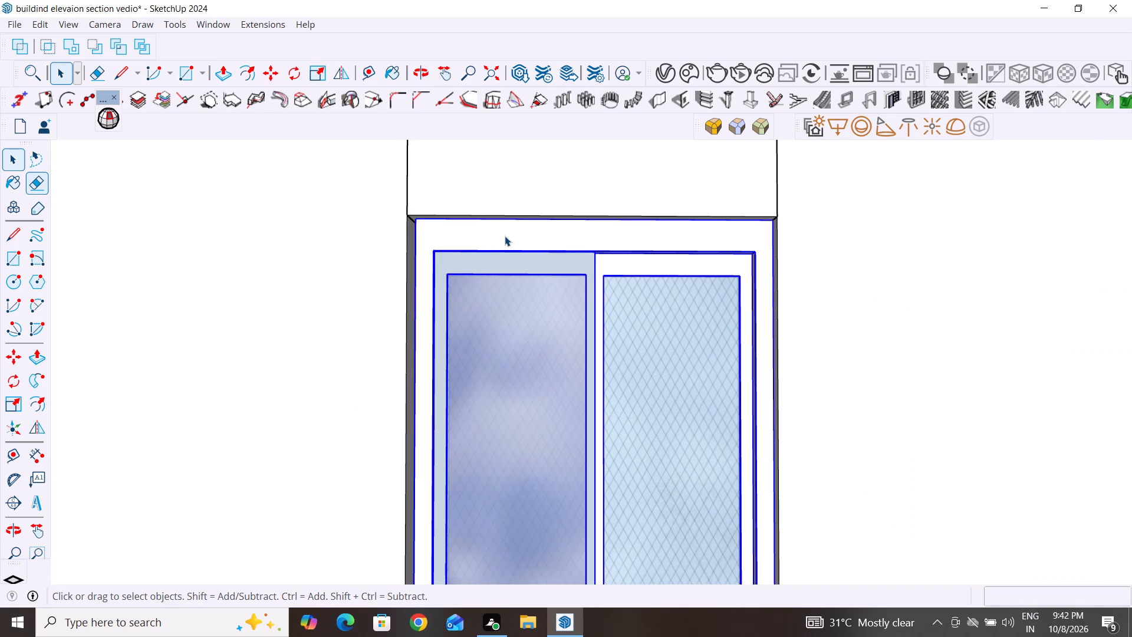
pyautogui.press('s')
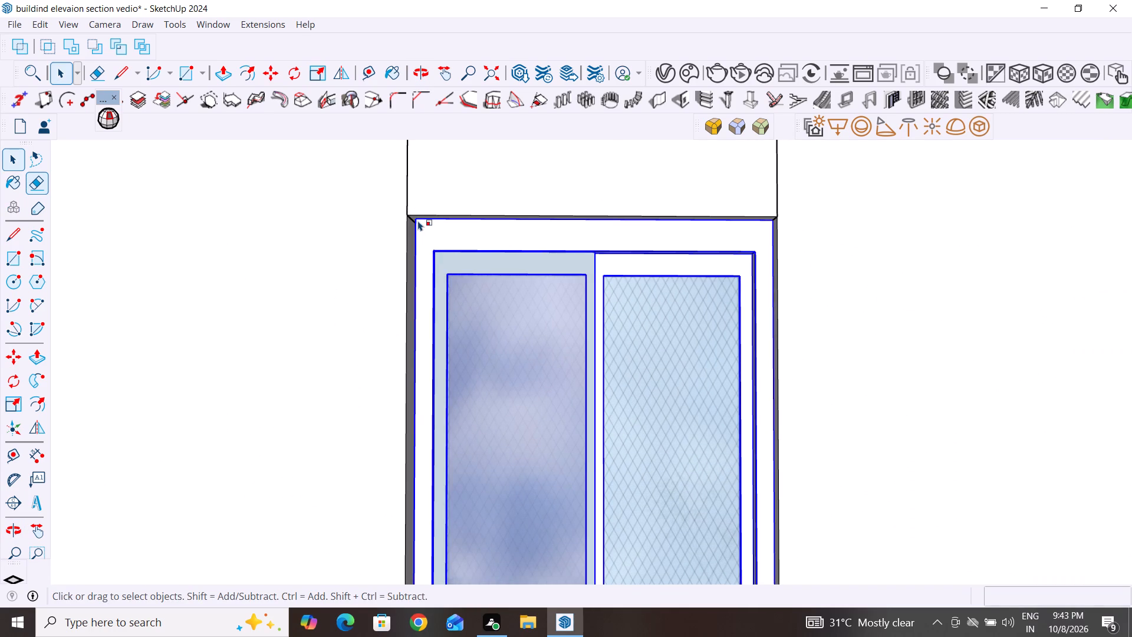
pyautogui.click(414, 219)
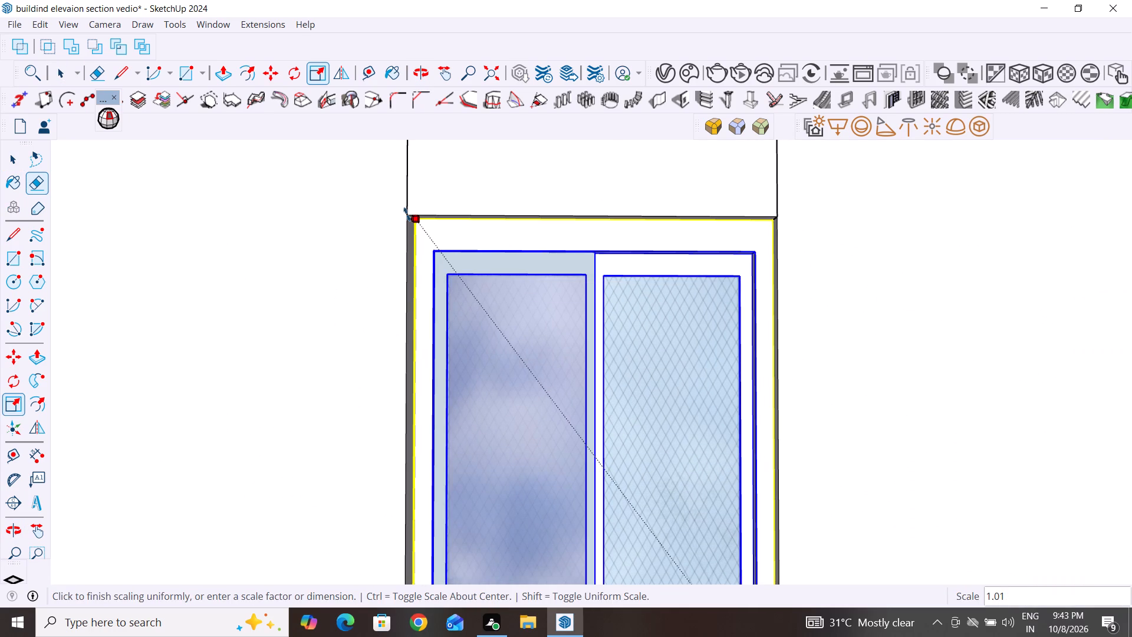
pyautogui.click(407, 214)
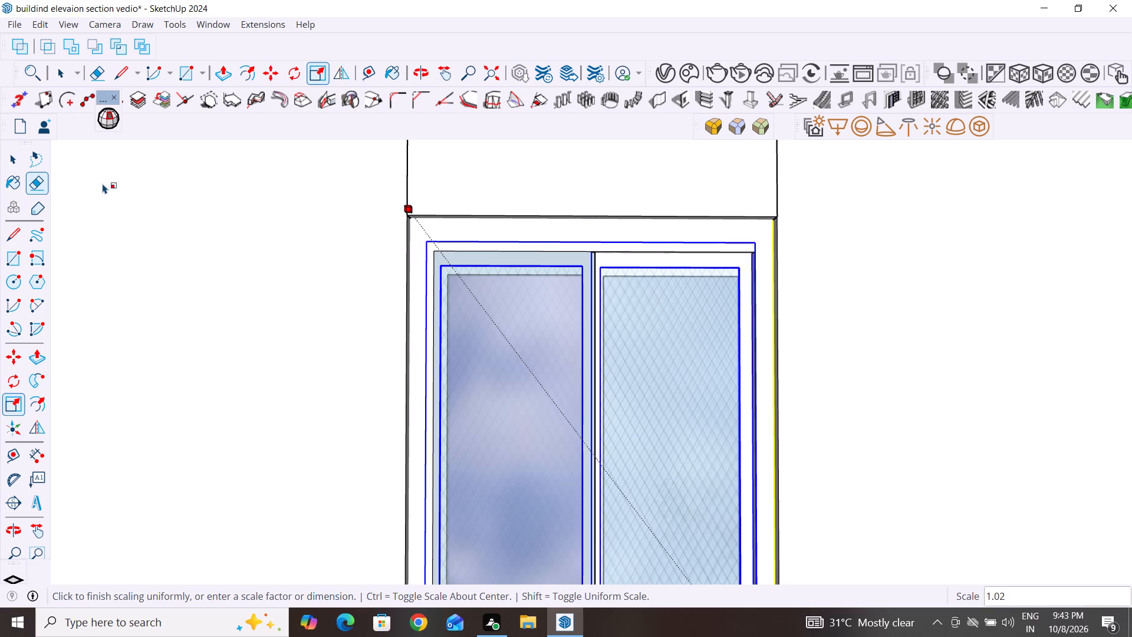
pyautogui.click(8, 165)
pyautogui.scroll(-4, 562, 288)
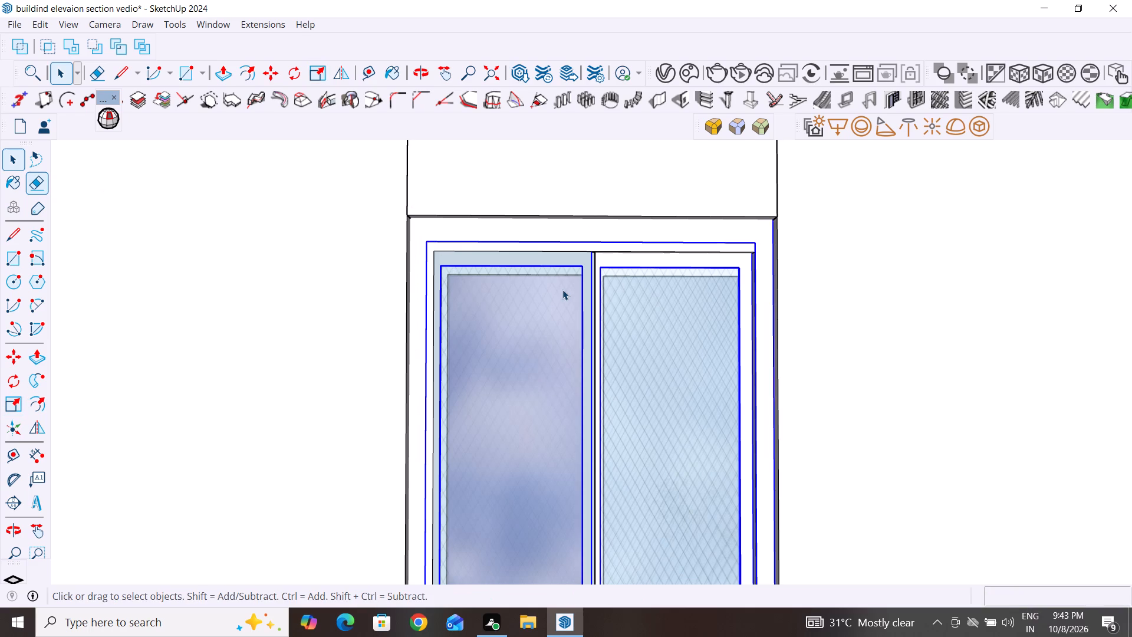
pyautogui.scroll(-5, 670, 312)
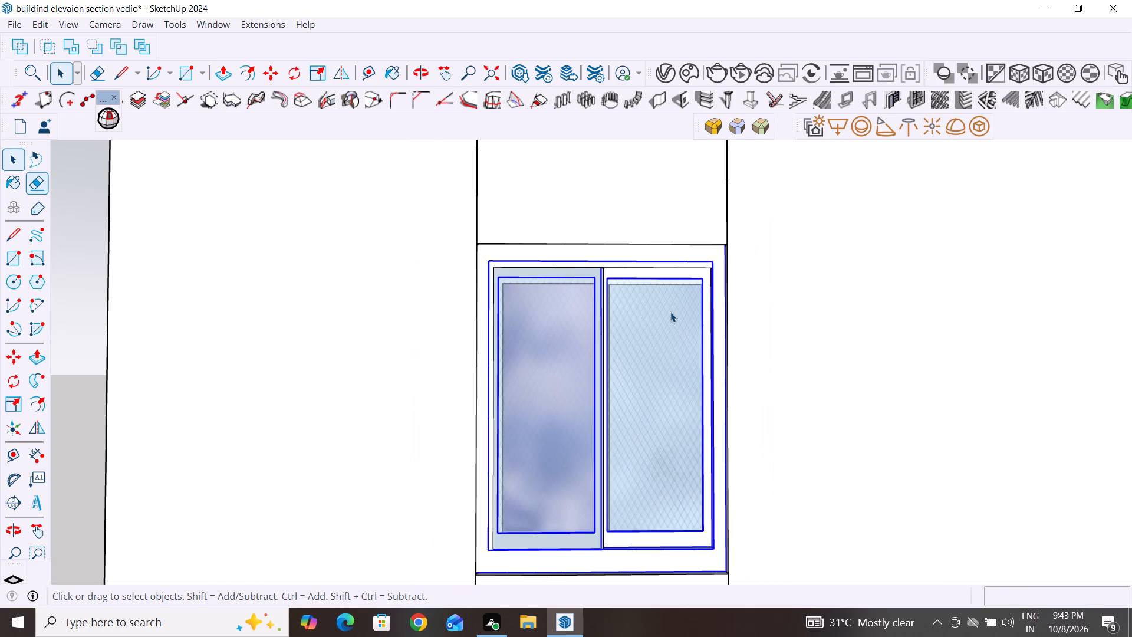
# Copy the refitted rear-wall sliding window from its lower corner to the open ground beside the building, about 35' 4 7/8" away.
pyautogui.scroll(-8, 670, 312)
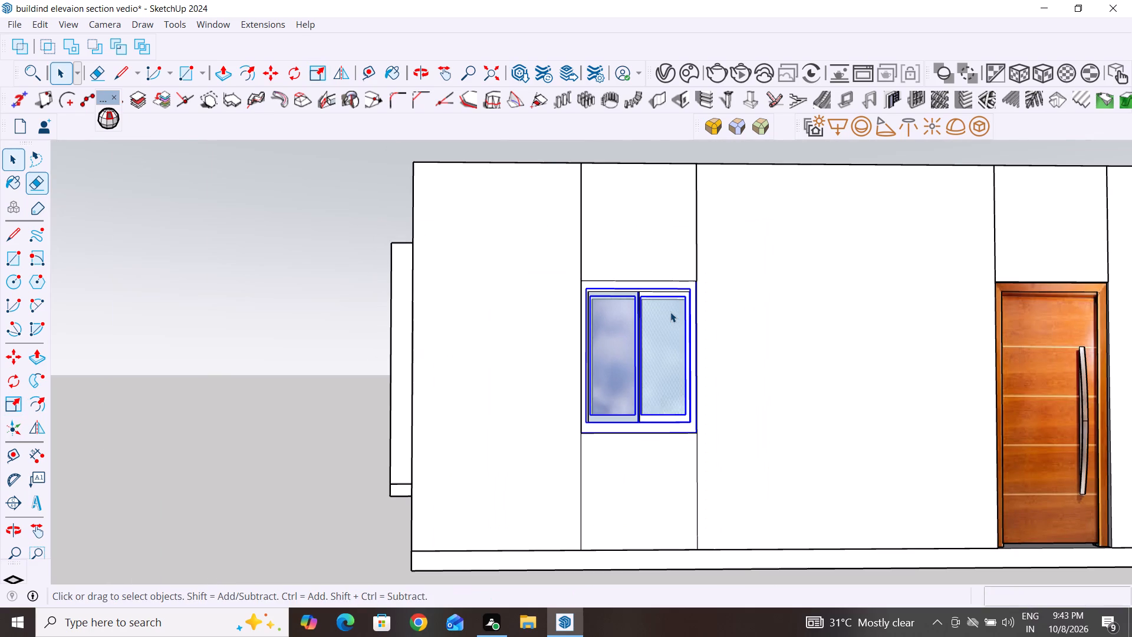
pyautogui.moveTo(702, 362); pyautogui.dragTo(692, 465, button='middle')
pyautogui.scroll(1, 695, 450)
pyautogui.scroll(-4, 711, 291)
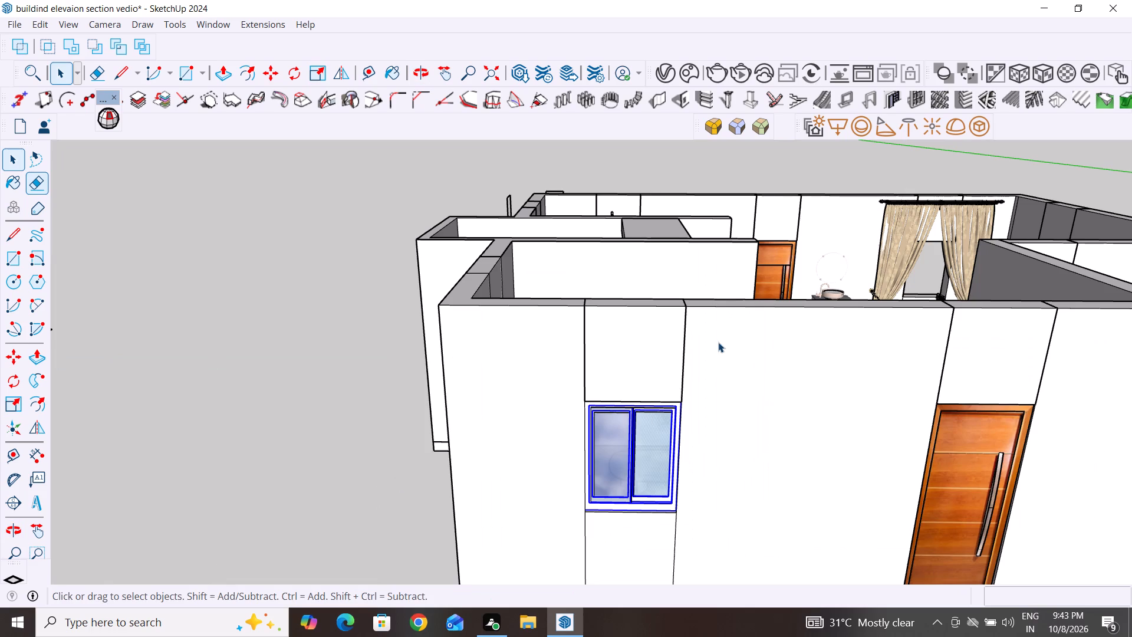
pyautogui.moveTo(719, 363); pyautogui.dragTo(711, 415, button='middle')
pyautogui.scroll(-4, 706, 394)
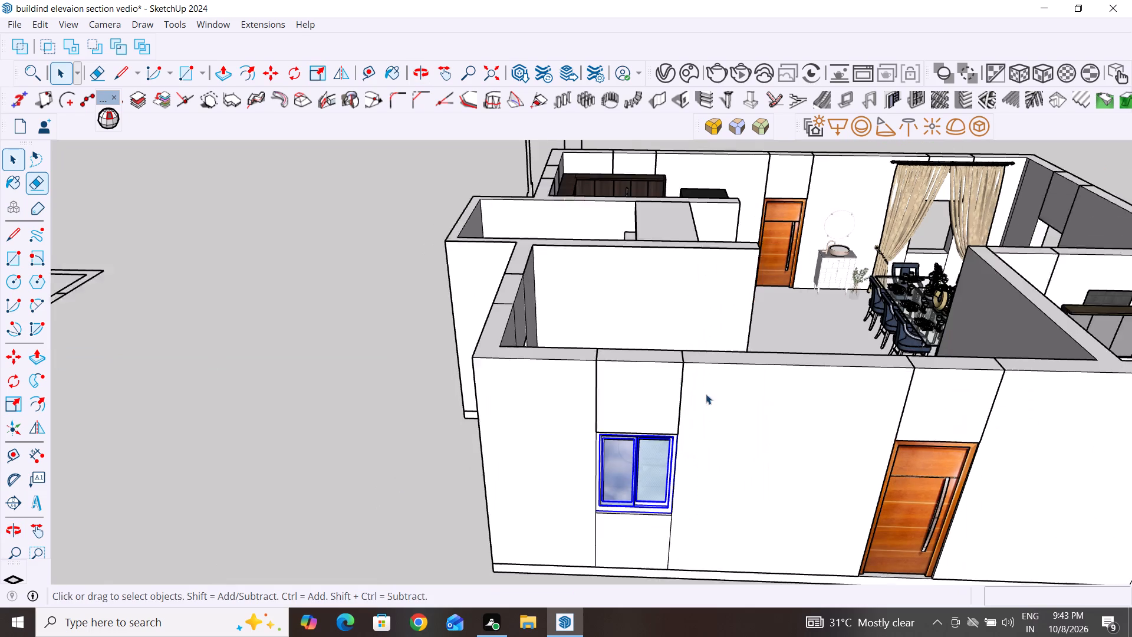
pyautogui.scroll(2, 670, 472)
pyautogui.click(394, 490)
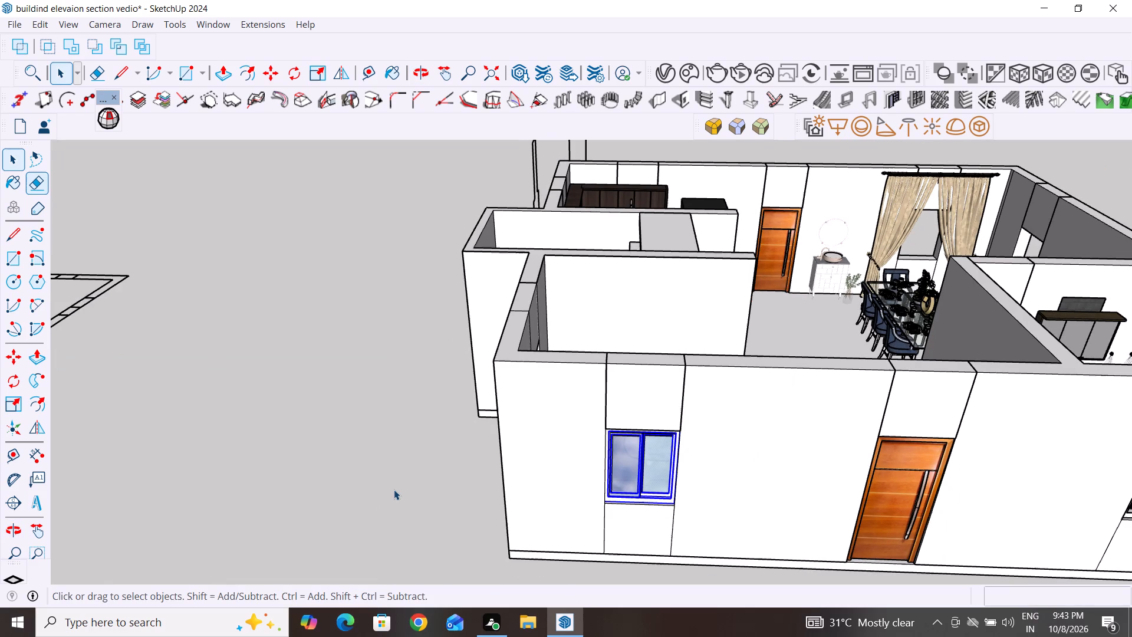
pyautogui.click(653, 492)
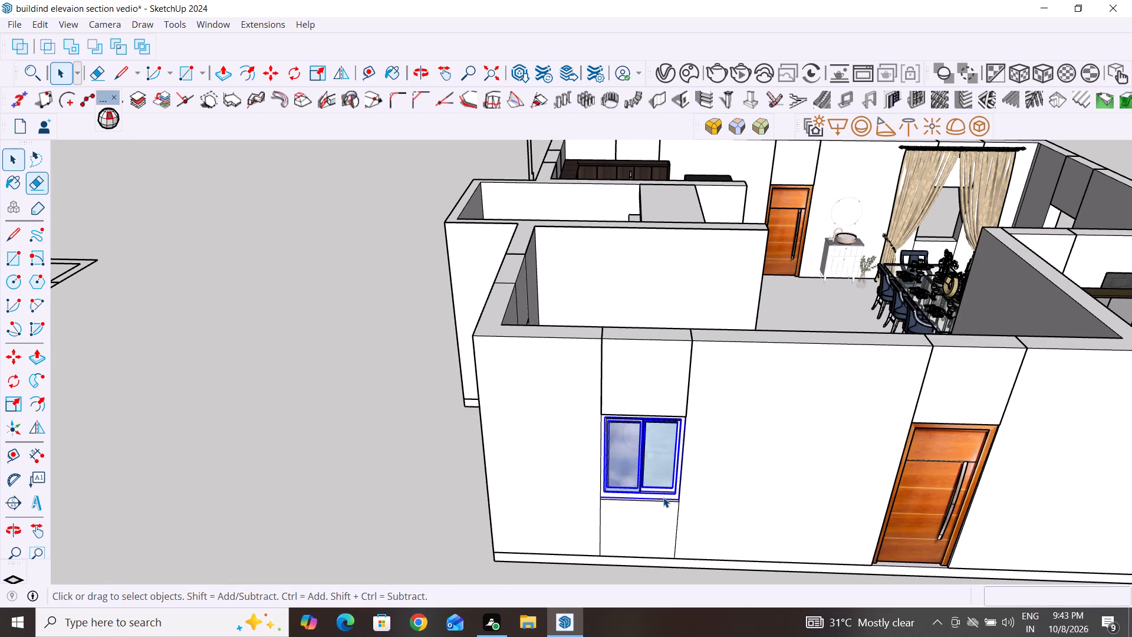
pyautogui.press('m')
pyautogui.click(679, 497)
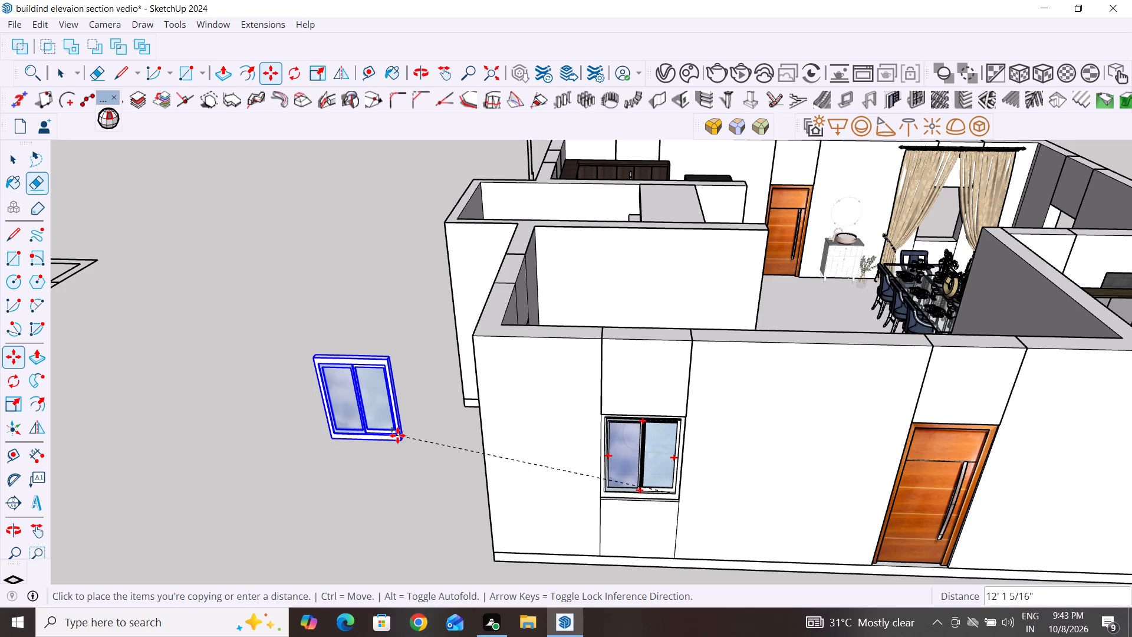
pyautogui.scroll(-2, 399, 397)
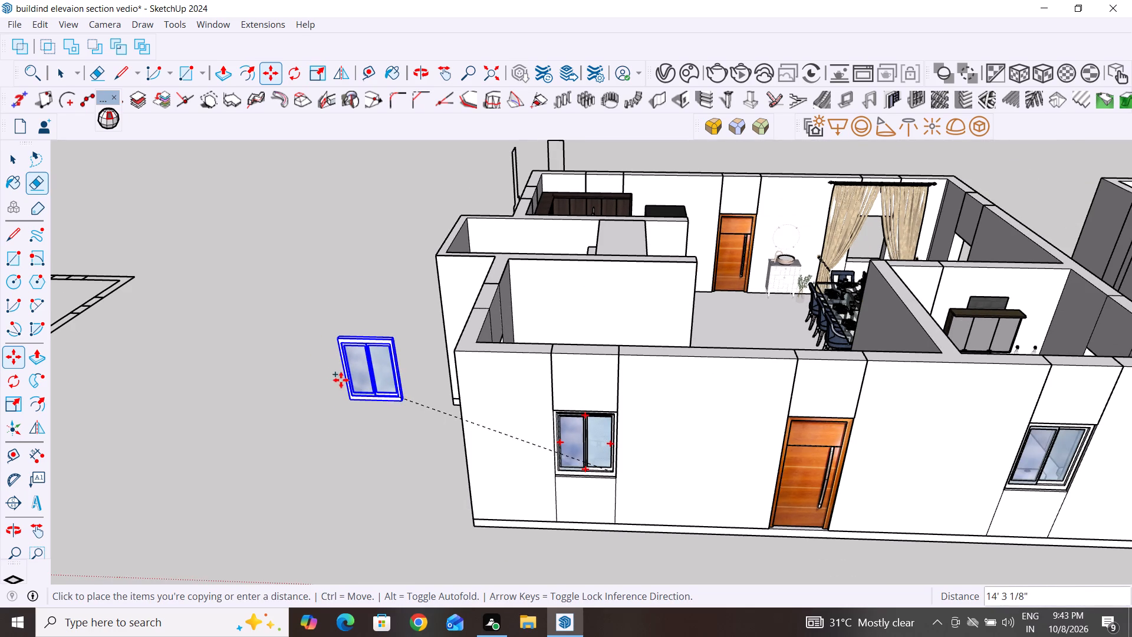
pyautogui.scroll(5, 311, 346)
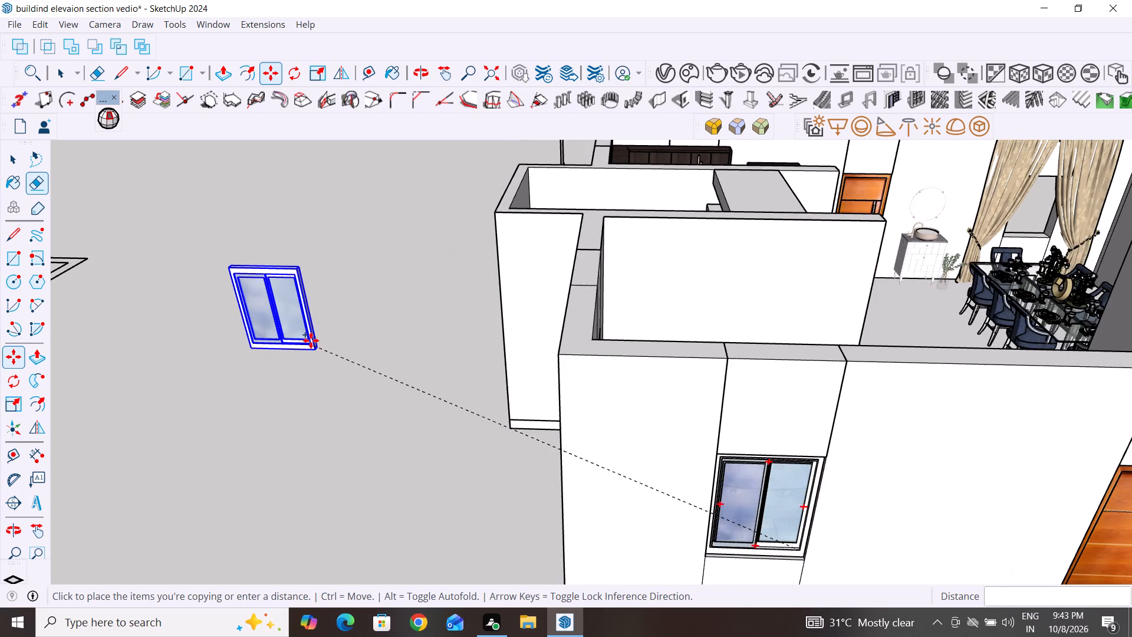
pyautogui.scroll(2, 311, 340)
pyautogui.moveTo(311, 340); pyautogui.dragTo(706, 318, button='middle')
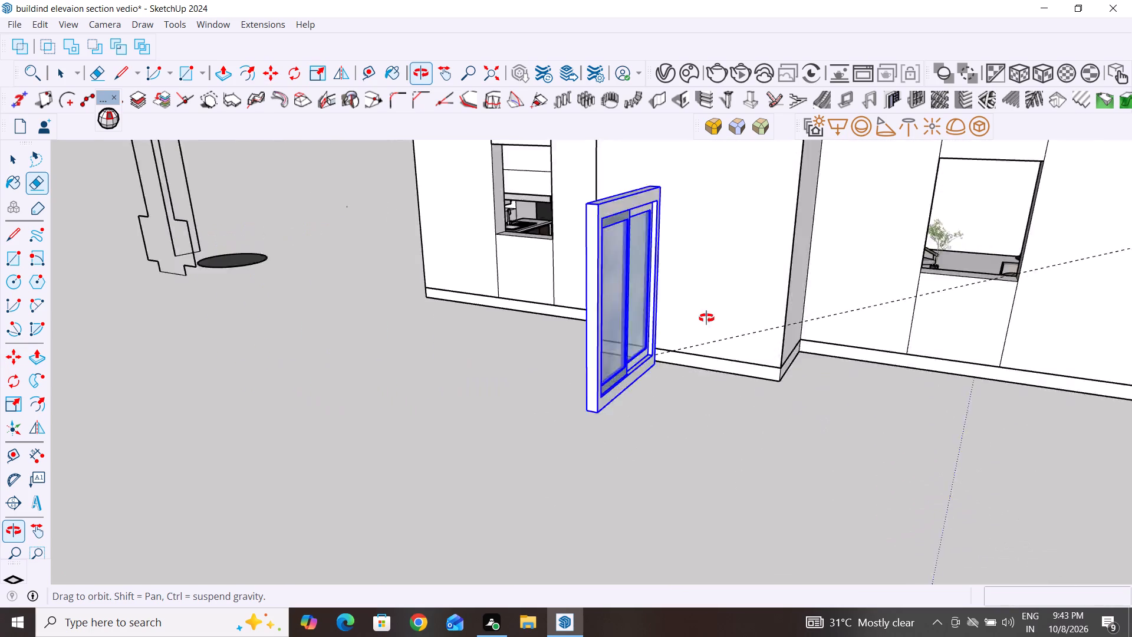
pyautogui.moveTo(706, 318); pyautogui.dragTo(663, 367, button='middle')
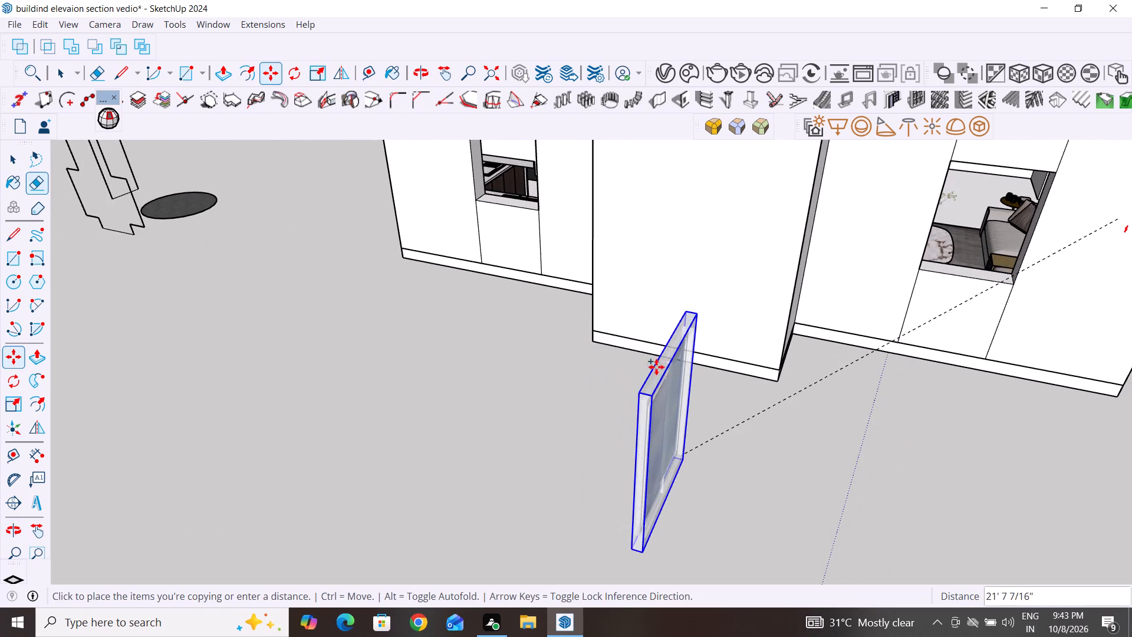
pyautogui.scroll(-5, 330, 269)
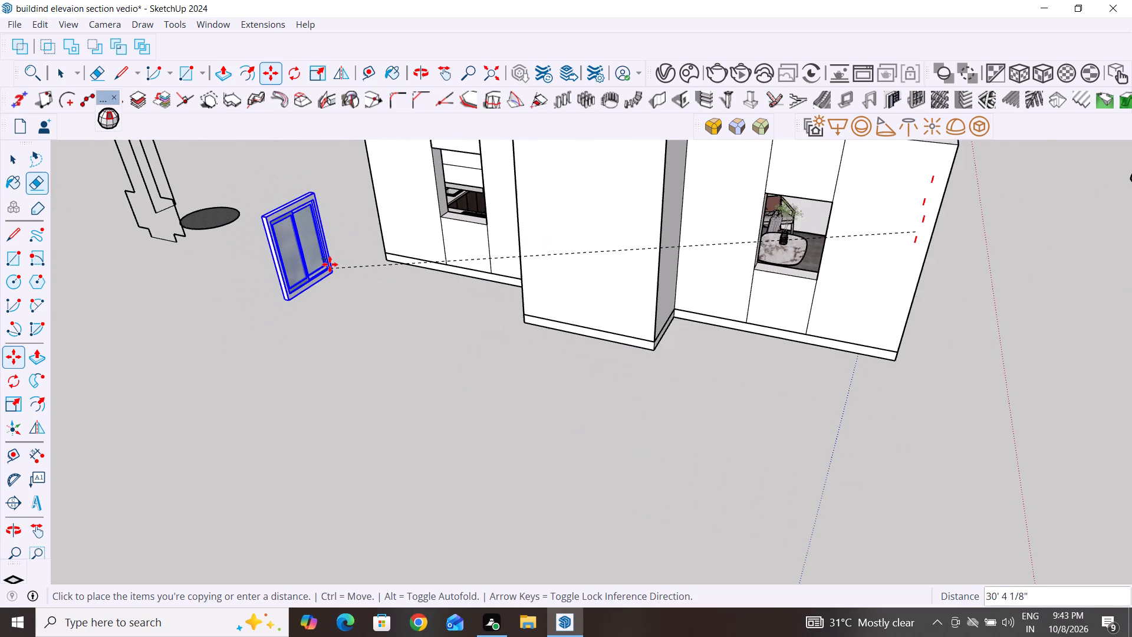
pyautogui.scroll(4, 327, 251)
pyautogui.scroll(5, 297, 188)
pyautogui.scroll(-2, 313, 208)
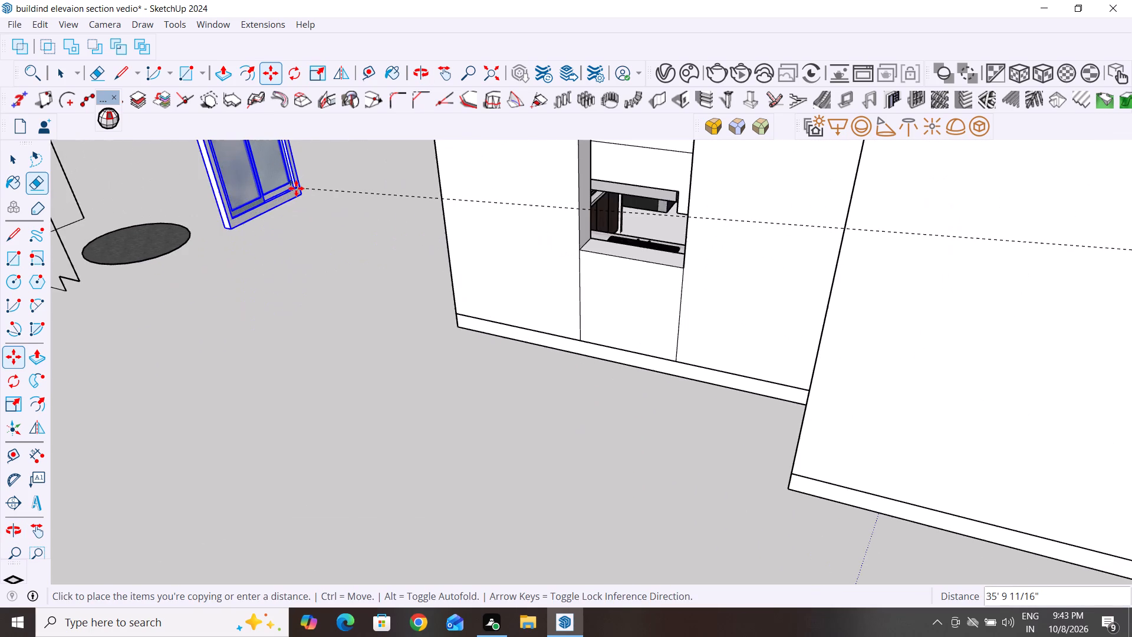
pyautogui.scroll(-10, 296, 188)
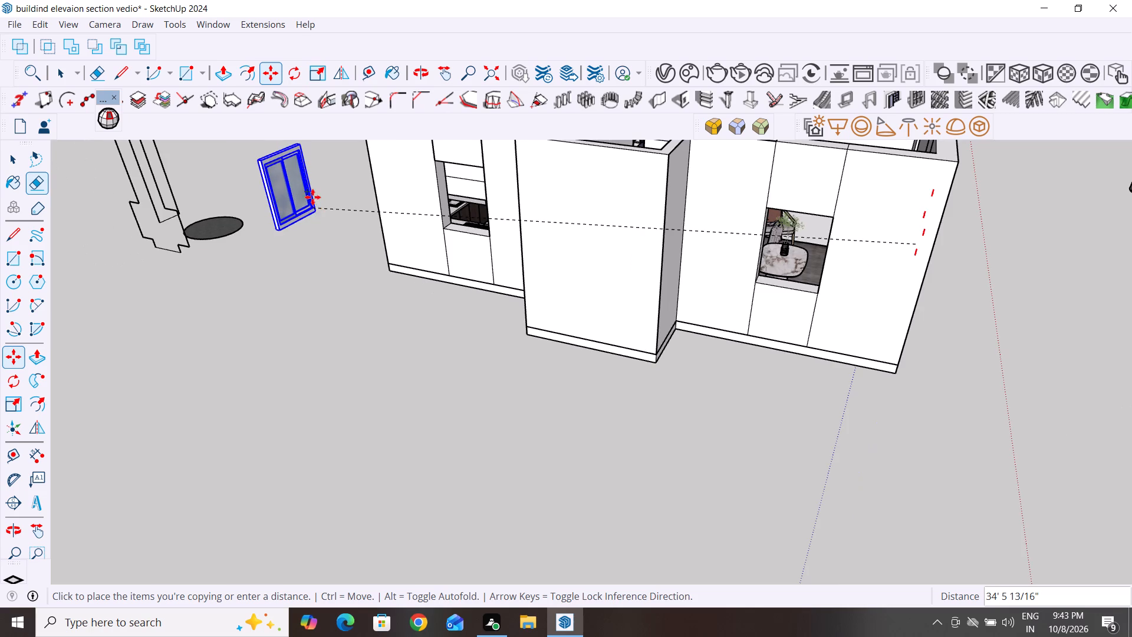
pyautogui.click(312, 197)
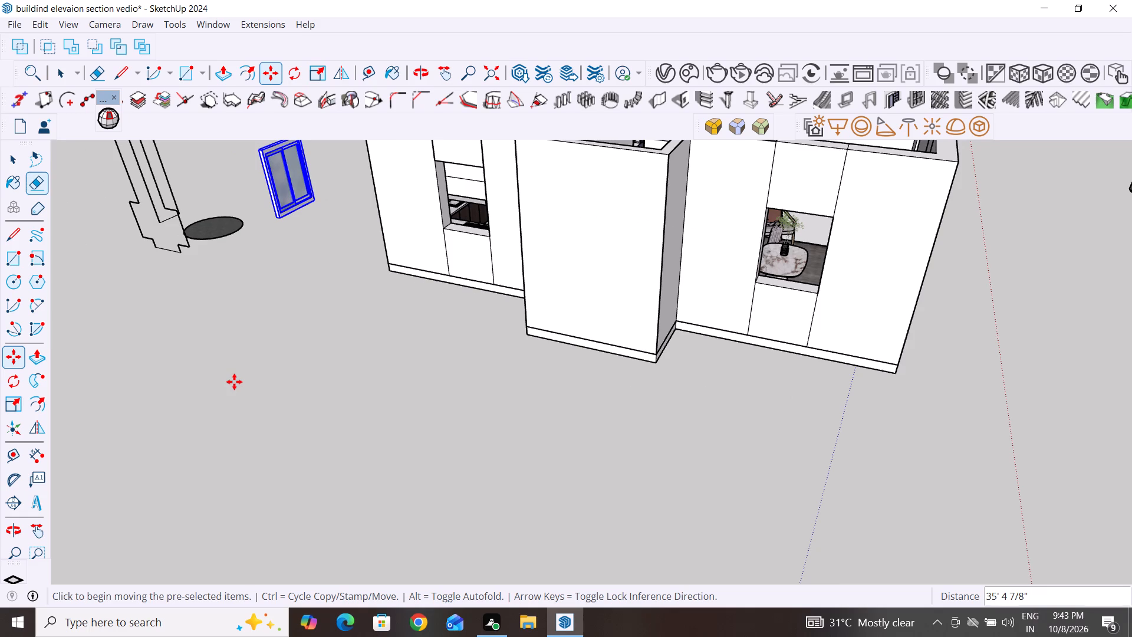
pyautogui.click(15, 162)
pyautogui.click(286, 378)
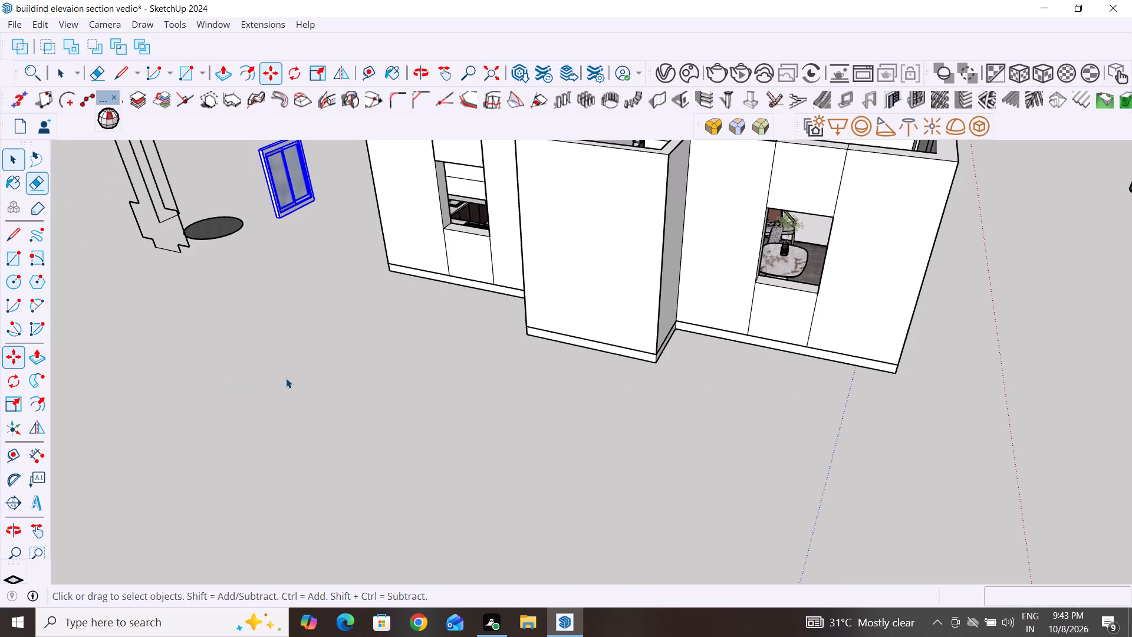
# Copy the spare sliding window by its lower corner about 8' 8 7/16" into the kitchen-sink opening in the wall with the porch door.
pyautogui.scroll(-6, 315, 325)
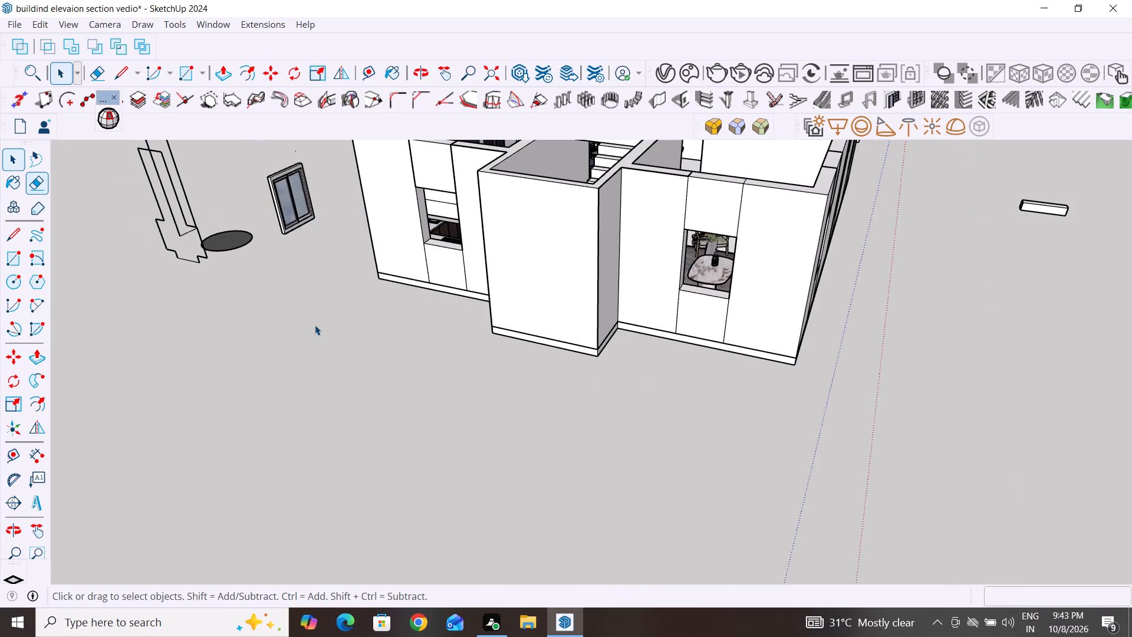
pyautogui.scroll(-3, 315, 325)
pyautogui.moveTo(230, 285); pyautogui.dragTo(374, 286, button='middle')
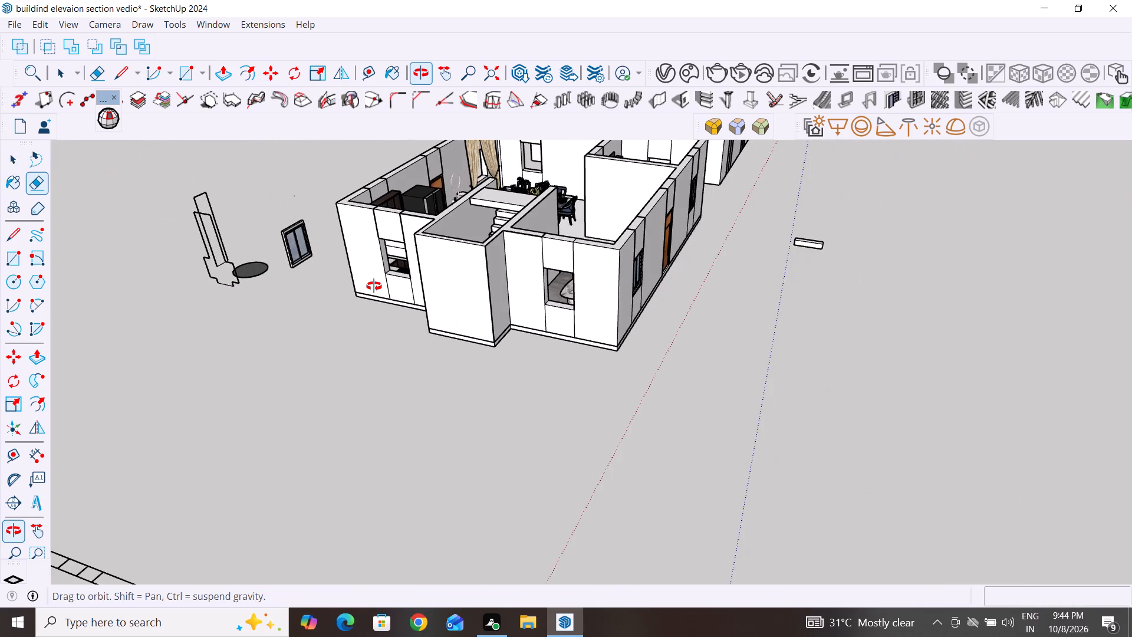
pyautogui.moveTo(374, 286); pyautogui.dragTo(608, 250, button='middle')
pyautogui.scroll(5, 376, 405)
pyautogui.scroll(7, 390, 343)
pyautogui.moveTo(422, 357); pyautogui.dragTo(495, 385, button='middle')
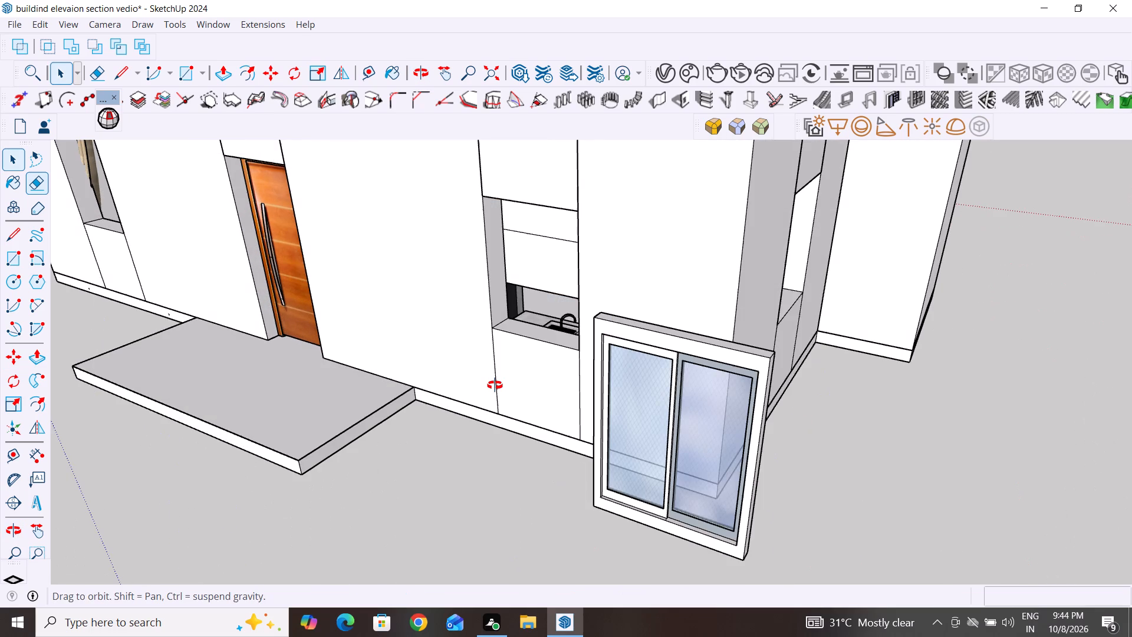
pyautogui.moveTo(495, 385); pyautogui.dragTo(705, 436, button='middle')
pyautogui.scroll(-6, 533, 373)
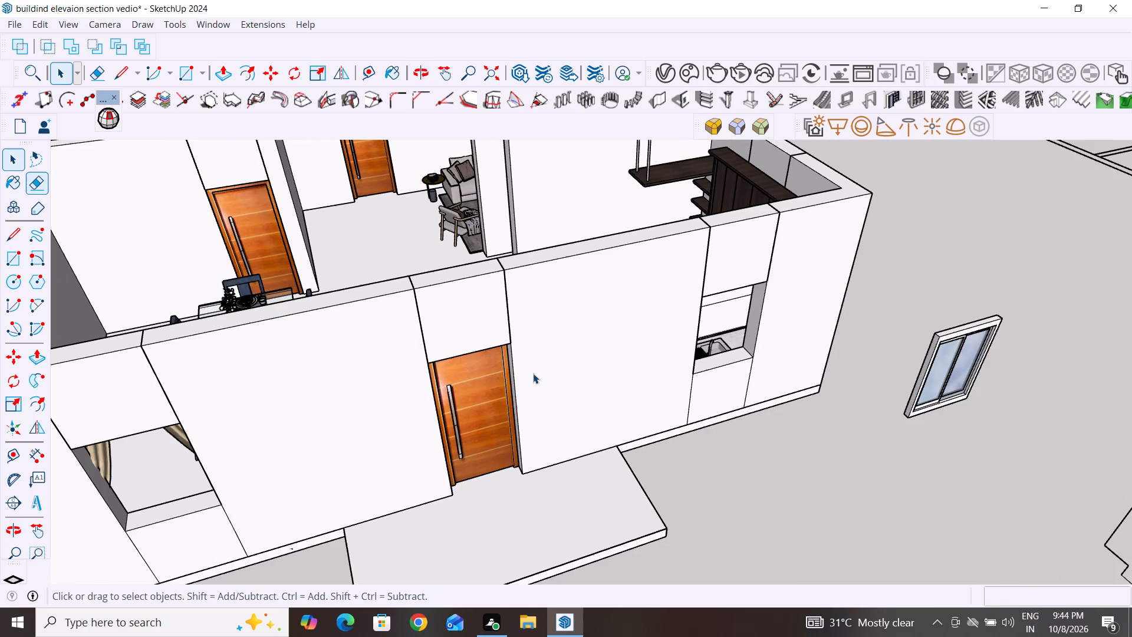
pyautogui.moveTo(955, 367); pyautogui.dragTo(844, 288, button='middle')
pyautogui.scroll(1, 844, 288)
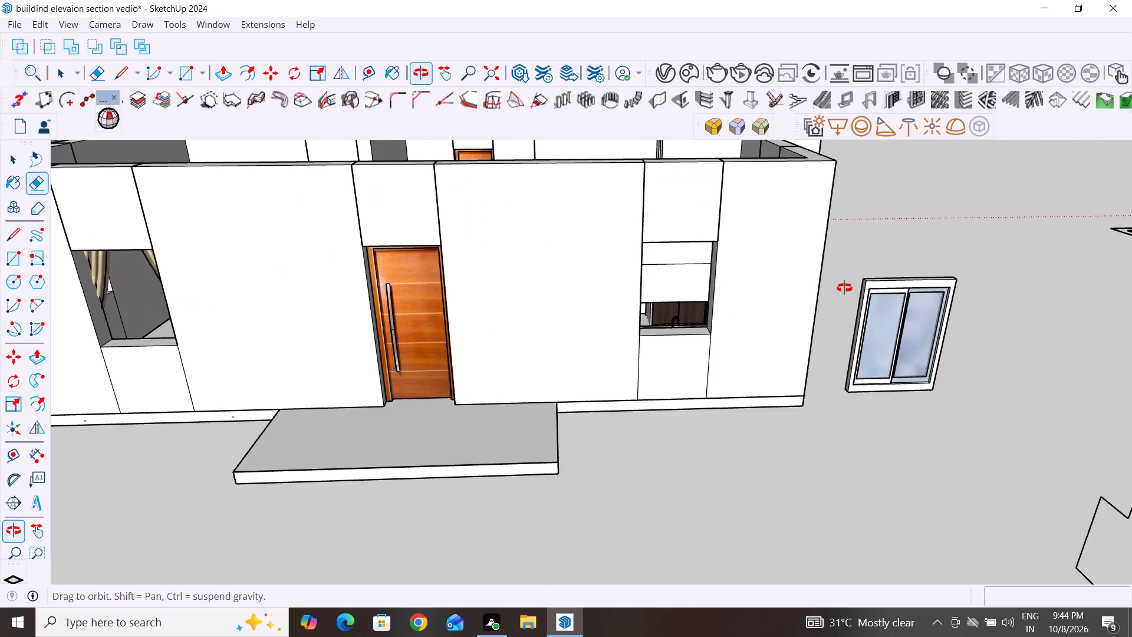
pyautogui.click(15, 382)
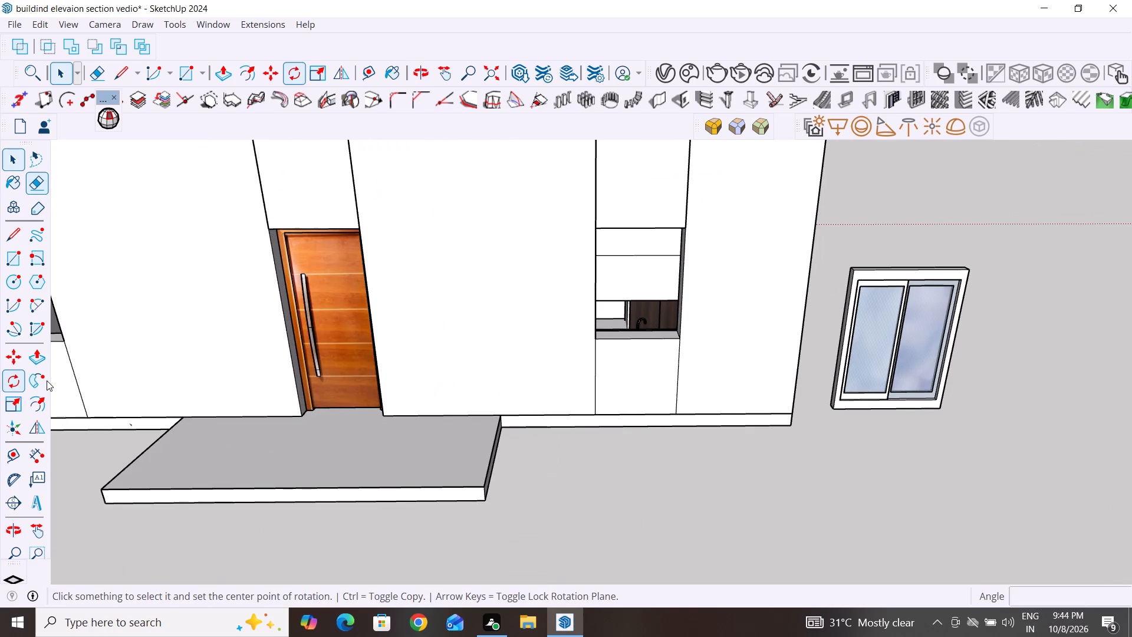
pyautogui.click(13, 154)
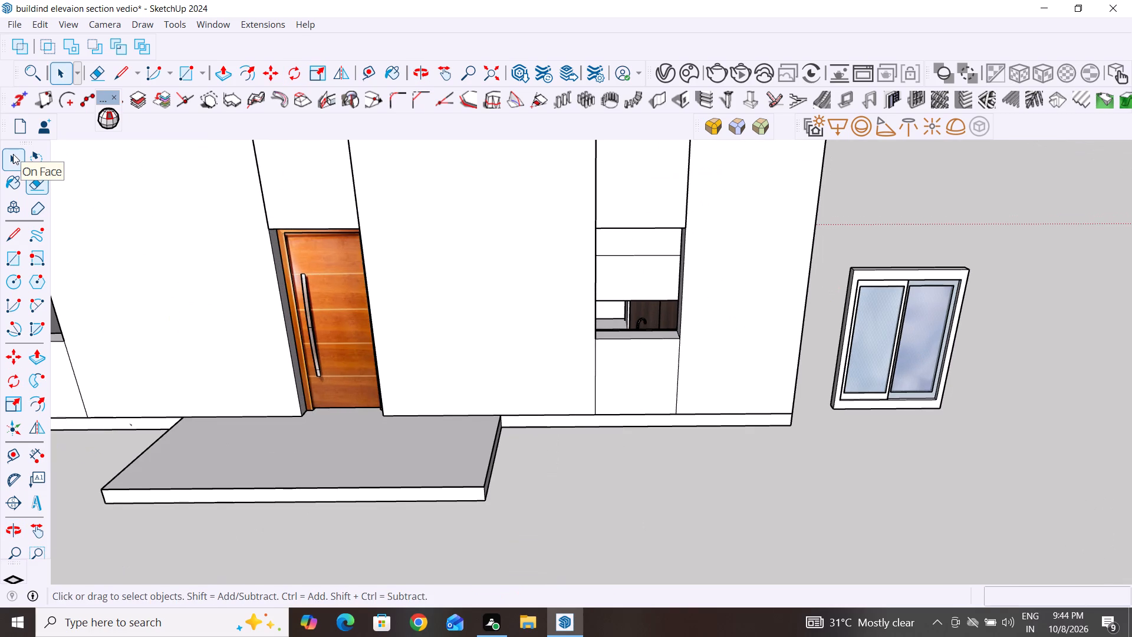
pyautogui.click(890, 405)
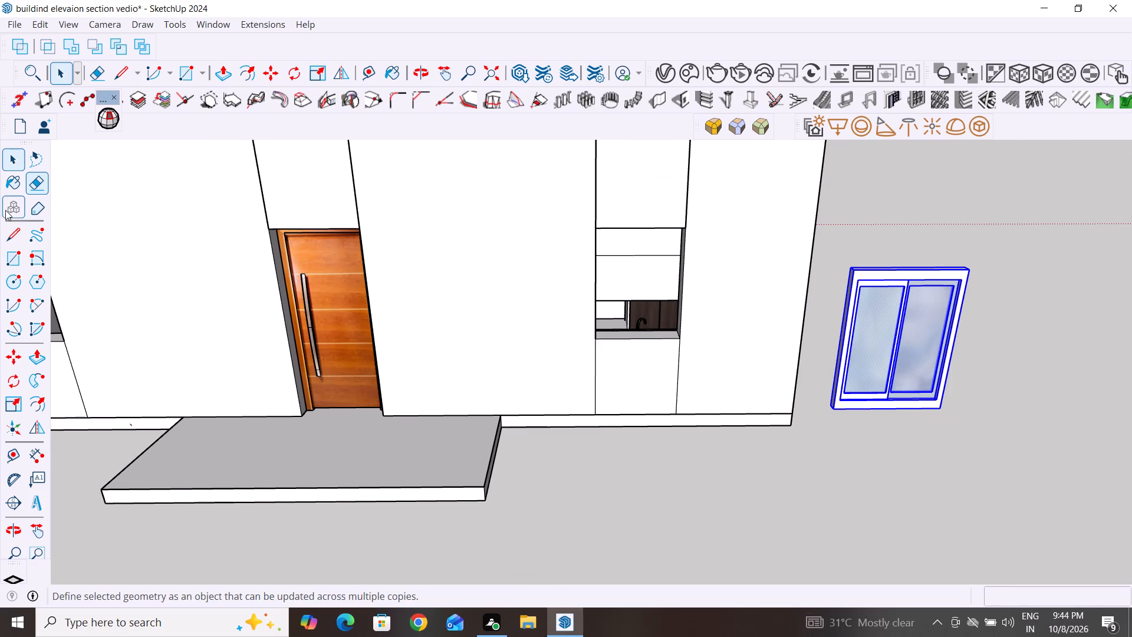
pyautogui.click(895, 506)
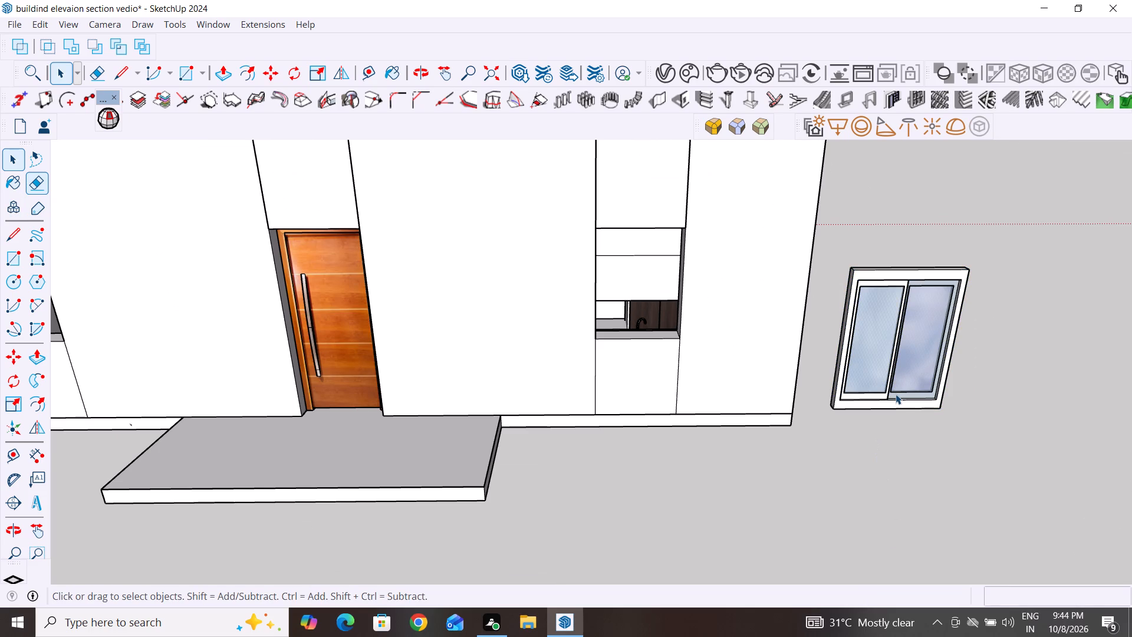
pyautogui.click(896, 394)
pyautogui.press('m')
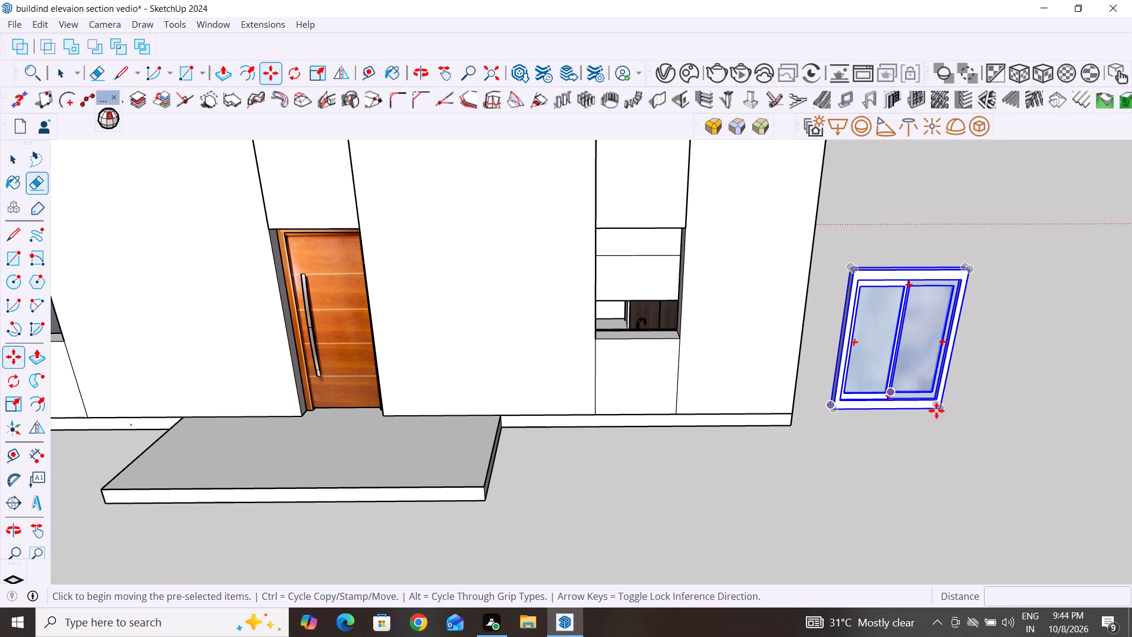
pyautogui.click(939, 409)
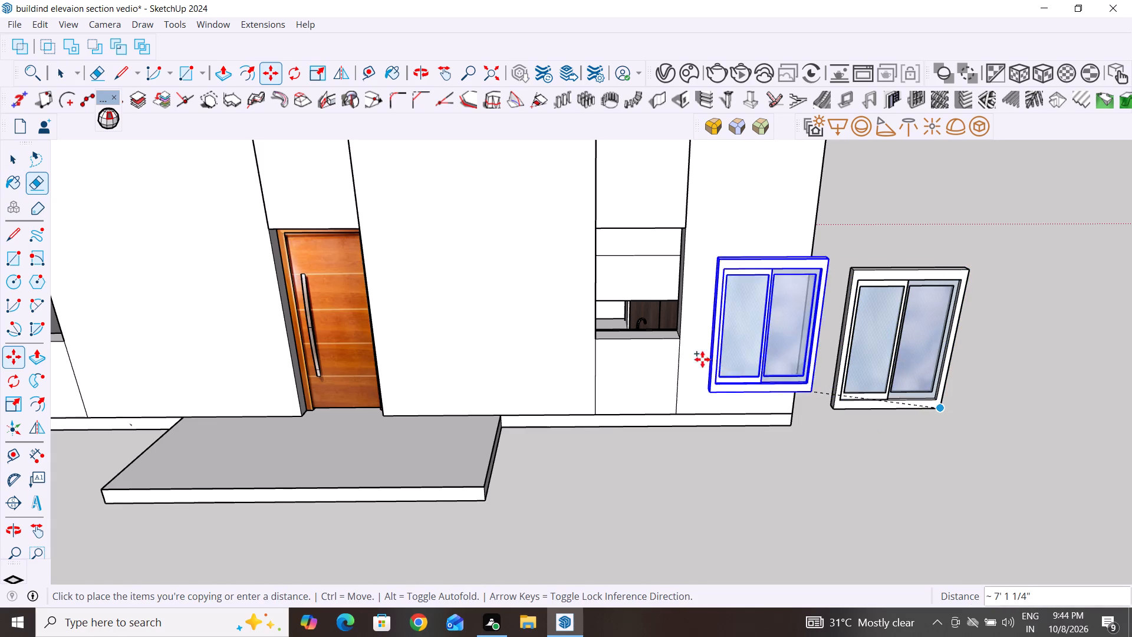
pyautogui.scroll(8, 669, 344)
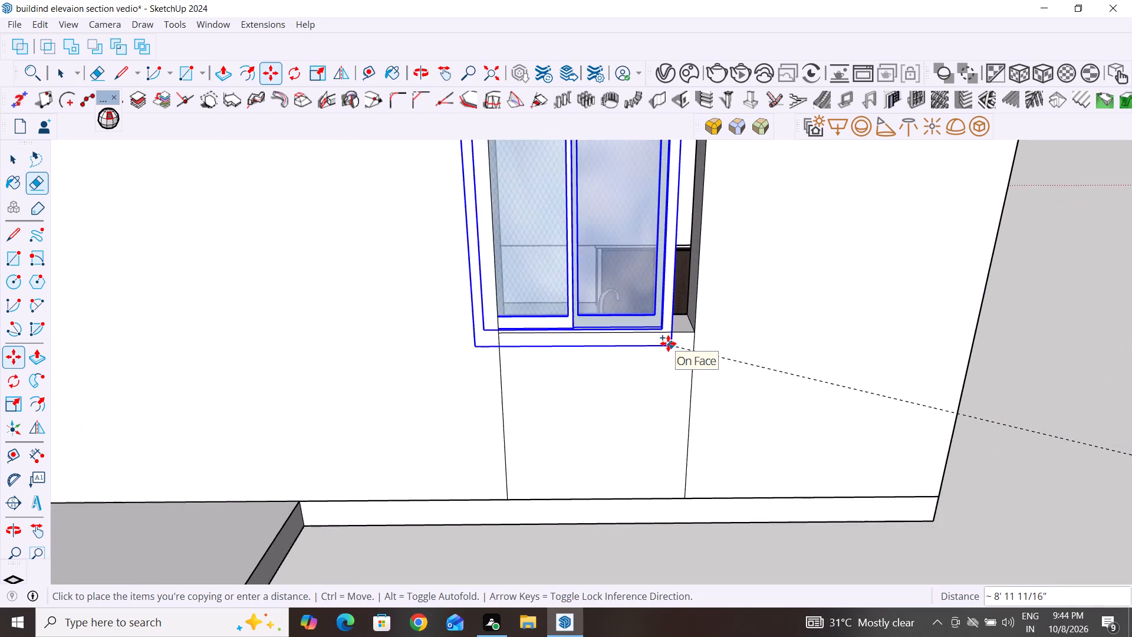
pyautogui.scroll(5, 668, 343)
pyautogui.click(714, 323)
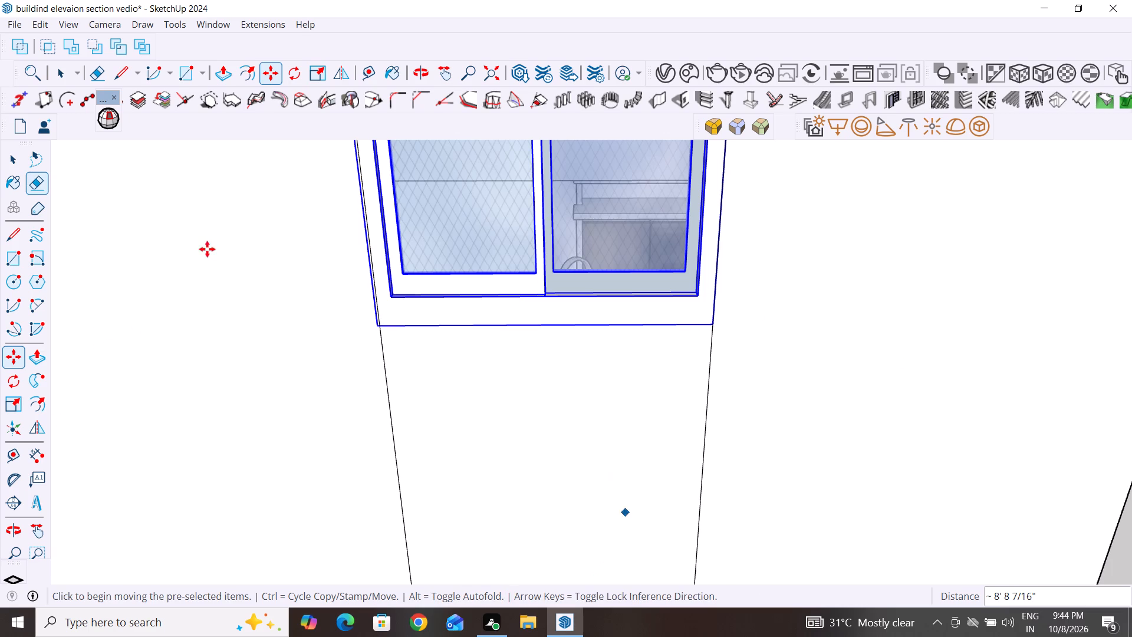
pyautogui.click(13, 152)
# Scale the kitchen-sink window uniformly by about 0.99 from its upper corner to fit its opening.
pyautogui.scroll(-7, 640, 439)
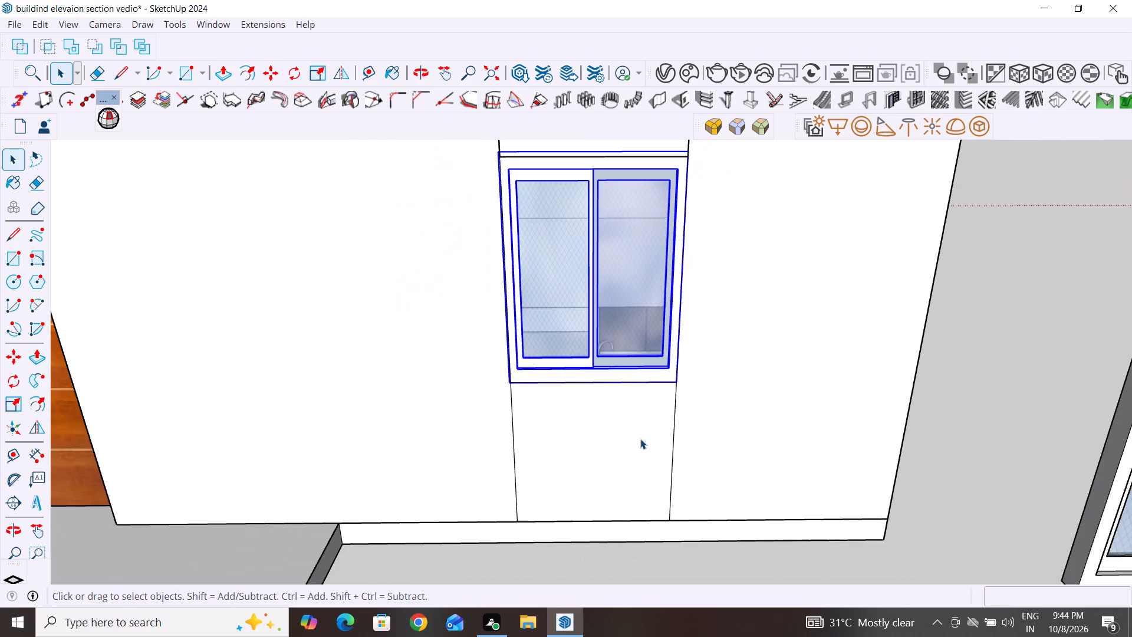
pyautogui.scroll(-3, 641, 461)
pyautogui.scroll(4, 720, 202)
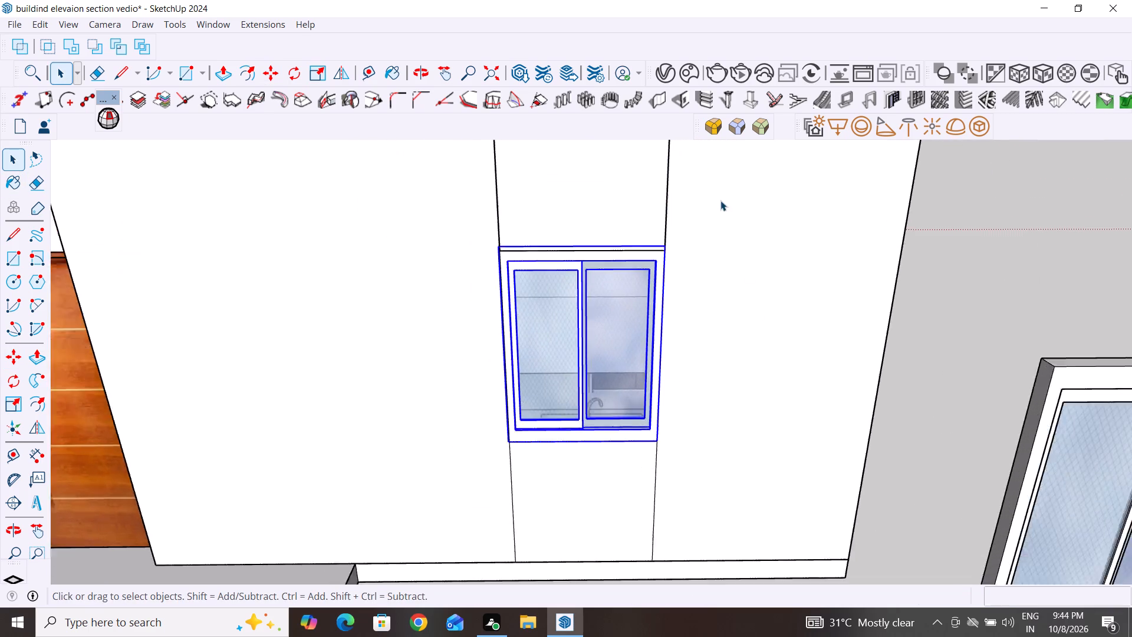
pyautogui.press('s')
pyautogui.scroll(3, 445, 256)
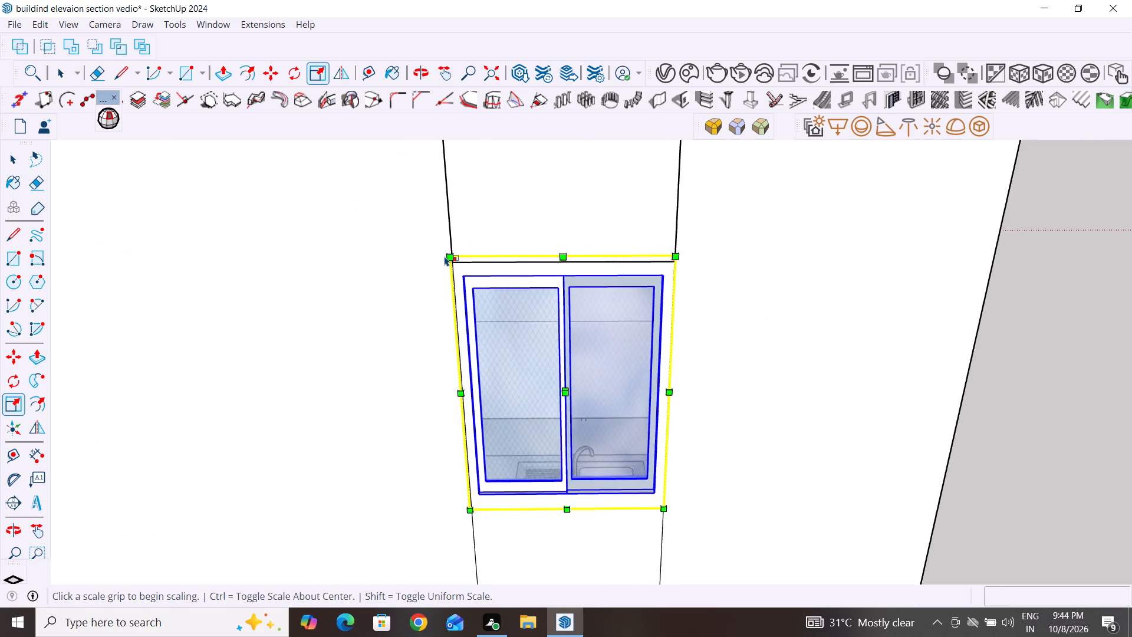
pyautogui.scroll(6, 445, 256)
pyautogui.click(458, 261)
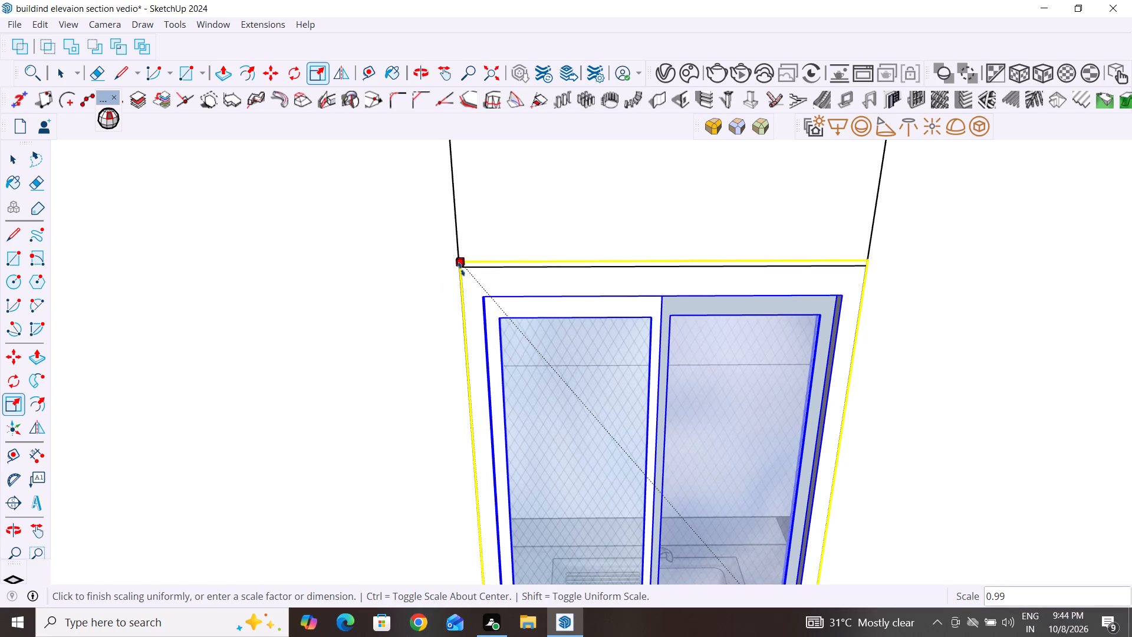
pyautogui.click(461, 269)
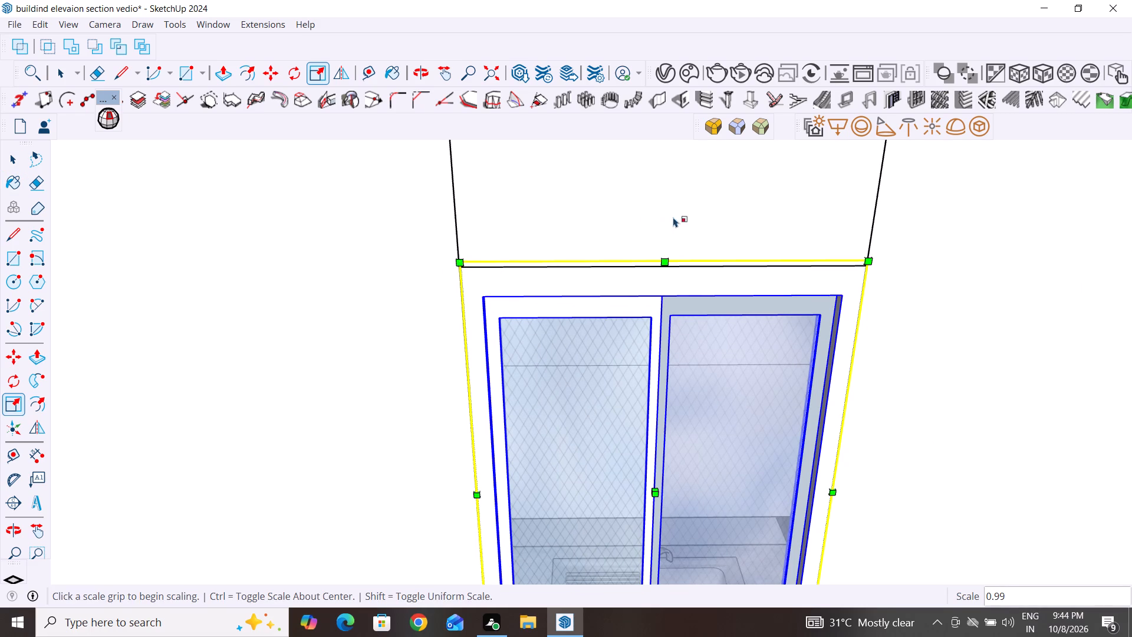
pyautogui.click(13, 158)
pyautogui.click(225, 288)
# Scale the kitchen-sink window down slightly from its top midpoint grip to meet the opening's top edge.
pyautogui.click(679, 287)
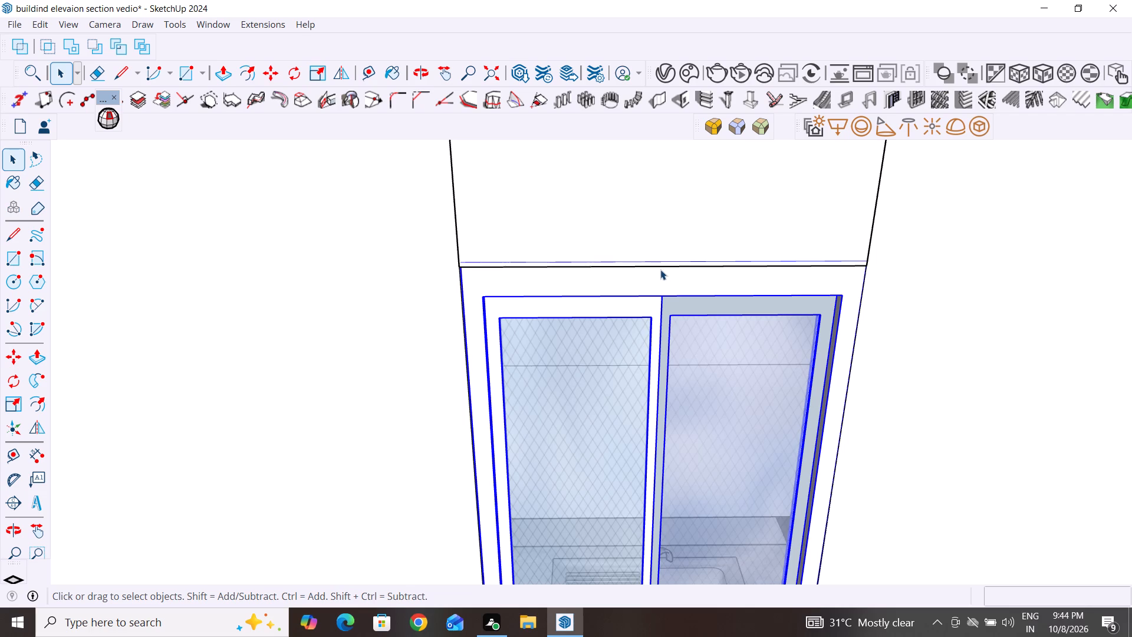
pyautogui.press('s')
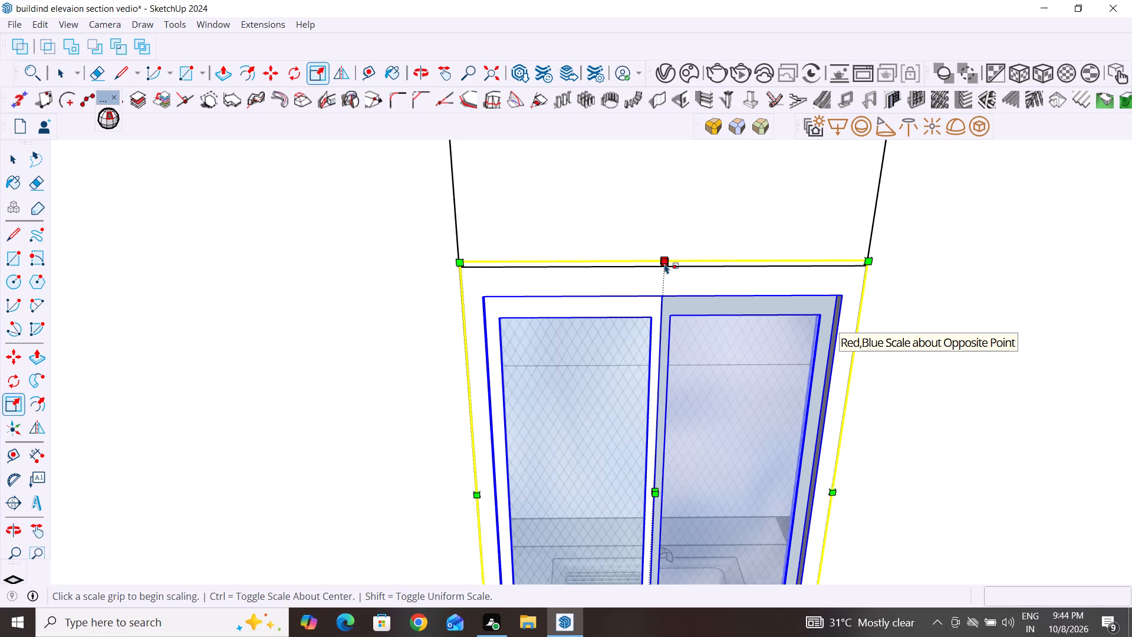
pyautogui.click(664, 264)
pyautogui.click(664, 268)
pyautogui.scroll(-6, 531, 343)
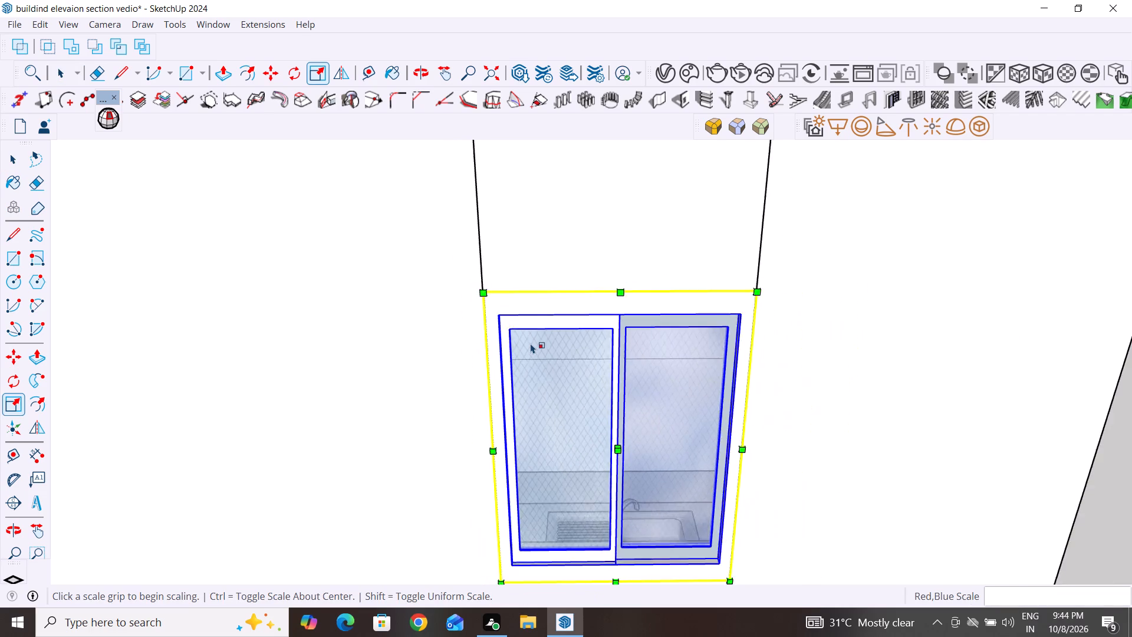
pyautogui.scroll(-5, 531, 343)
pyautogui.moveTo(557, 509); pyautogui.dragTo(549, 370, button='middle')
pyautogui.click(640, 491)
pyautogui.scroll(-5, 659, 541)
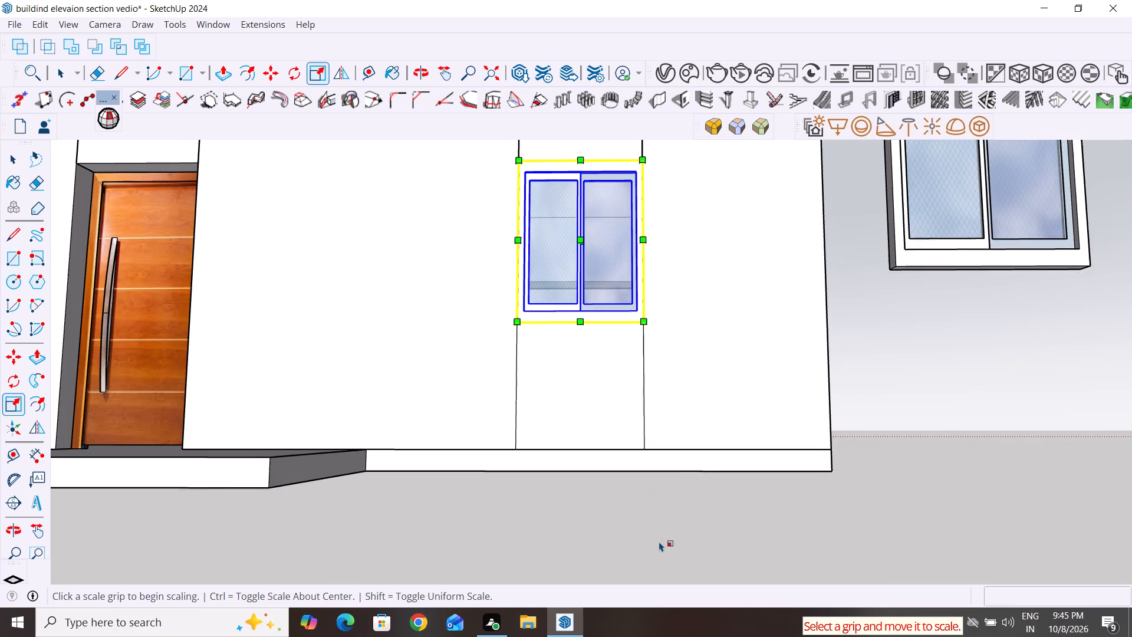
pyautogui.moveTo(871, 409); pyautogui.dragTo(864, 499, button='middle')
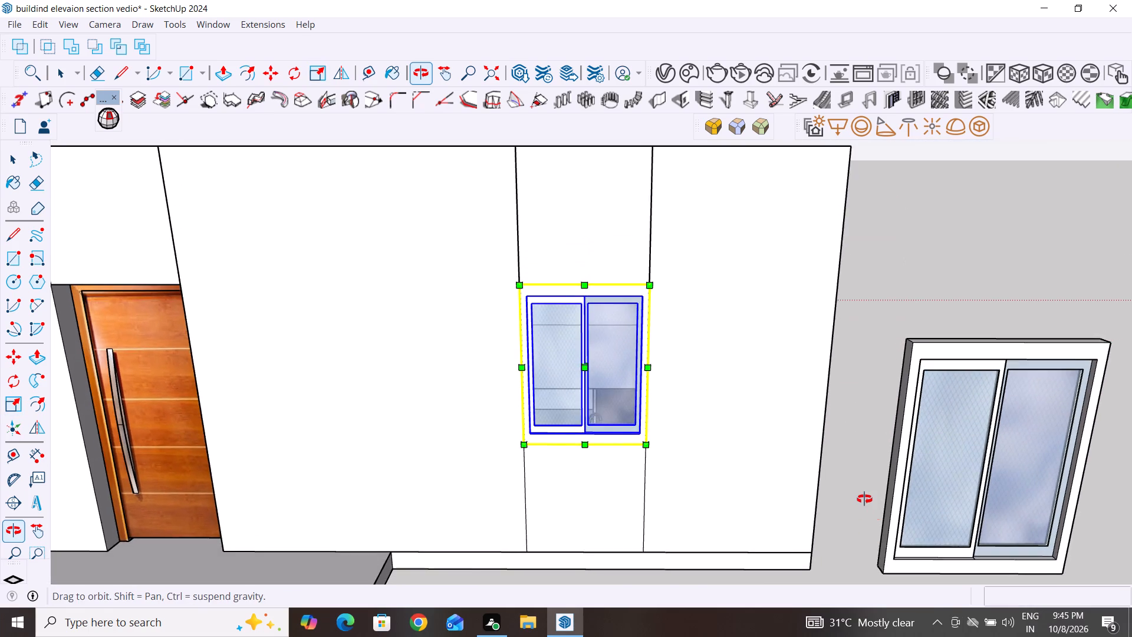
pyautogui.moveTo(864, 499); pyautogui.dragTo(858, 490, button='middle')
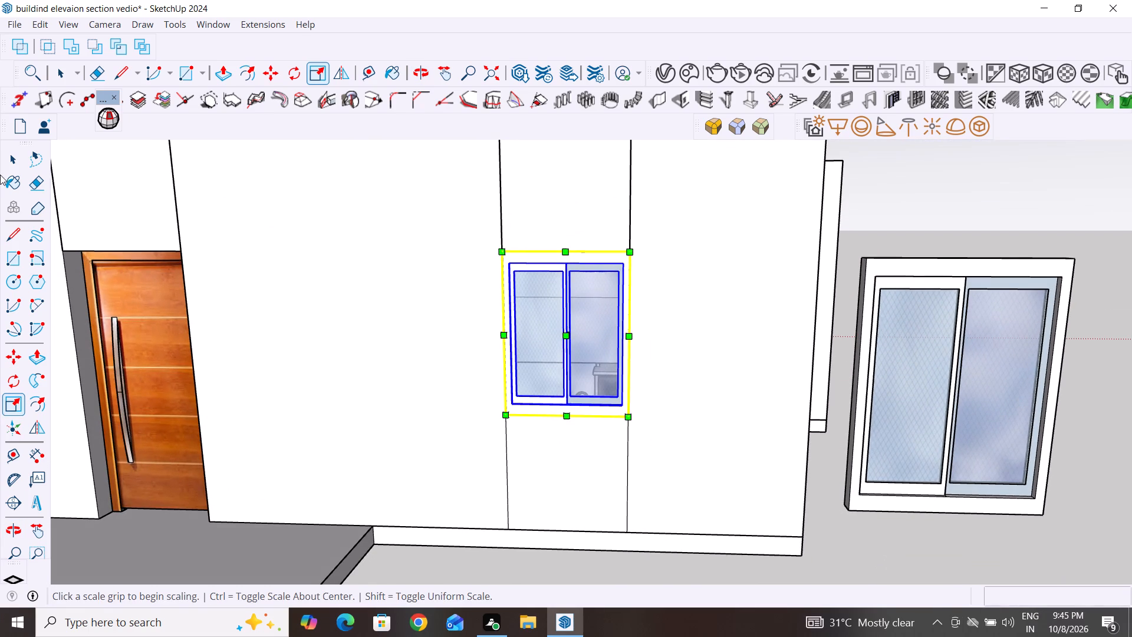
pyautogui.click(21, 150)
pyautogui.click(873, 211)
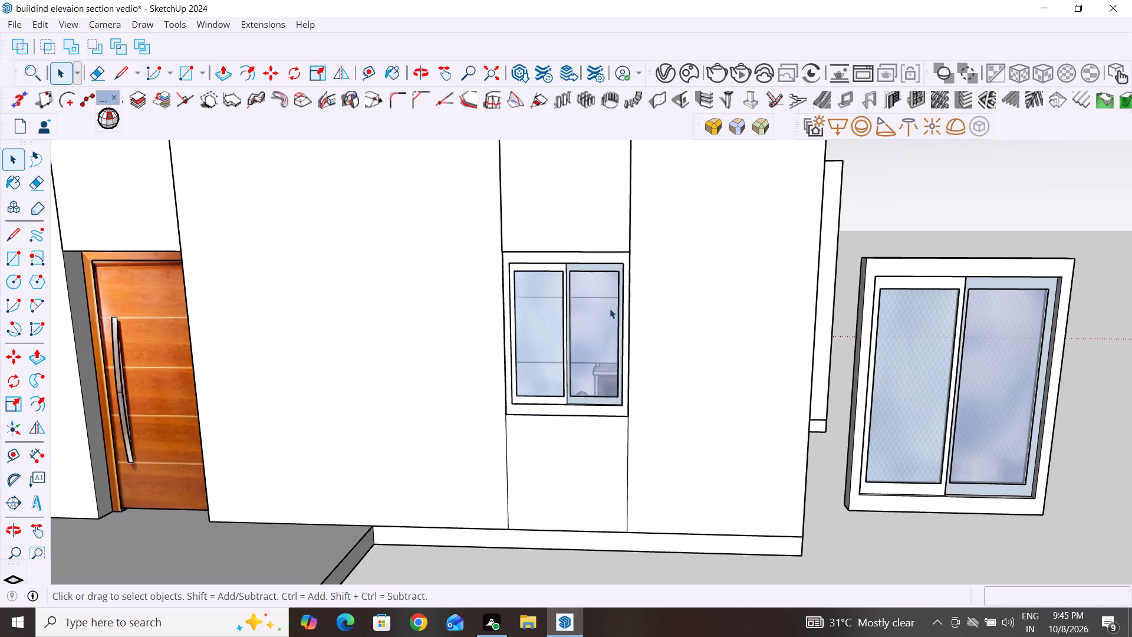
# Copy the kitchen-sink window by its upper corner about 21' 8" into the curtained room's opening across the porch door.
pyautogui.click(602, 257)
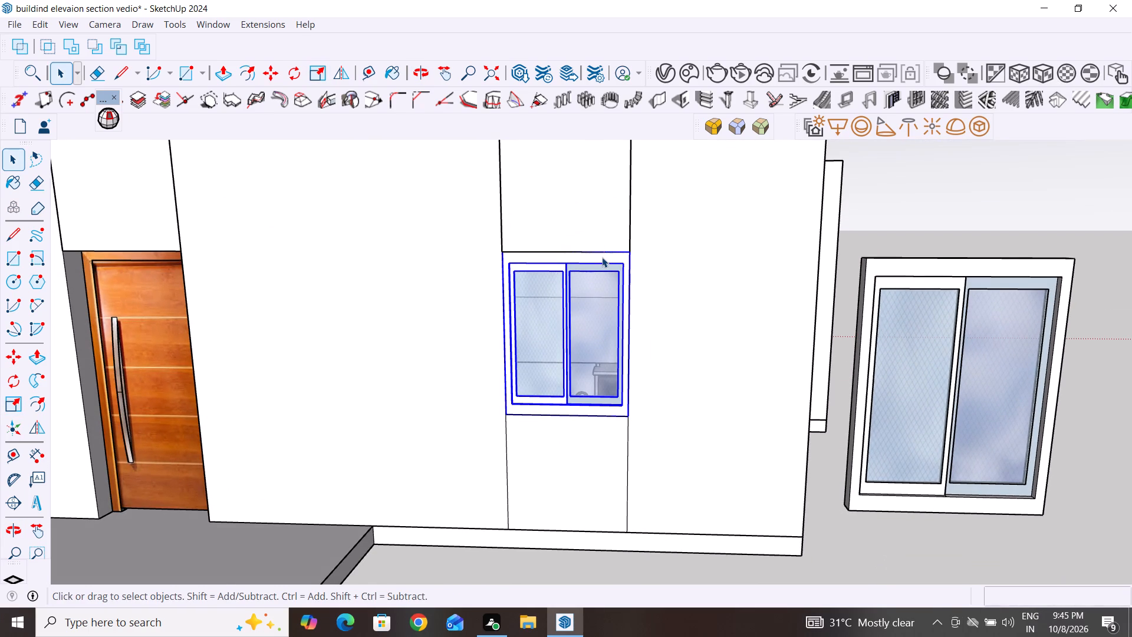
pyautogui.press('m')
pyautogui.click(628, 250)
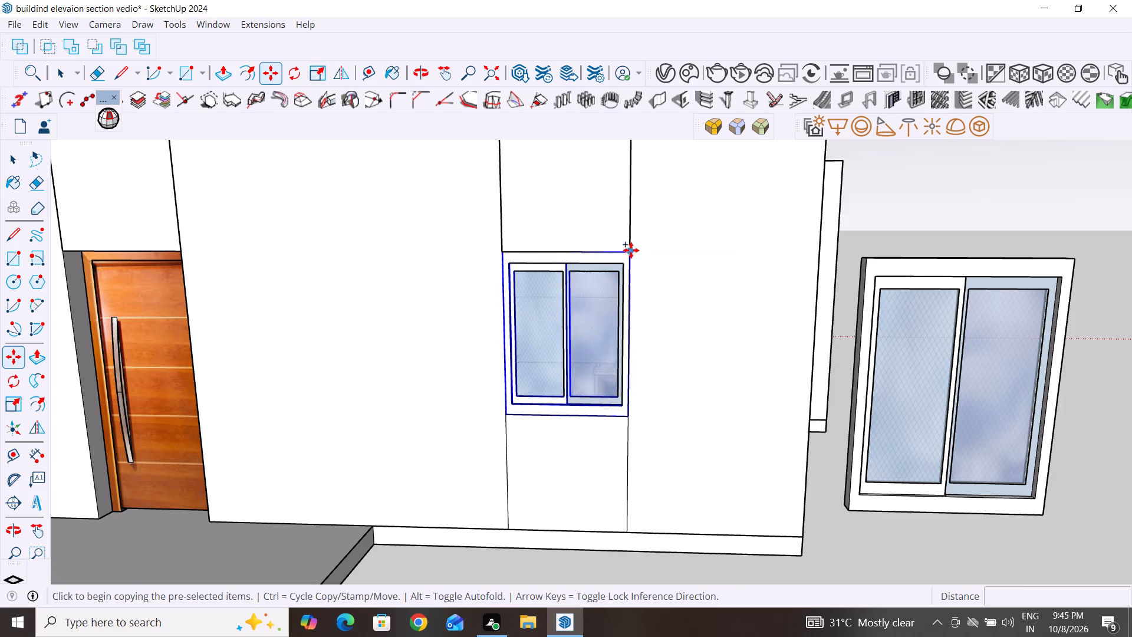
pyautogui.scroll(-6, 745, 261)
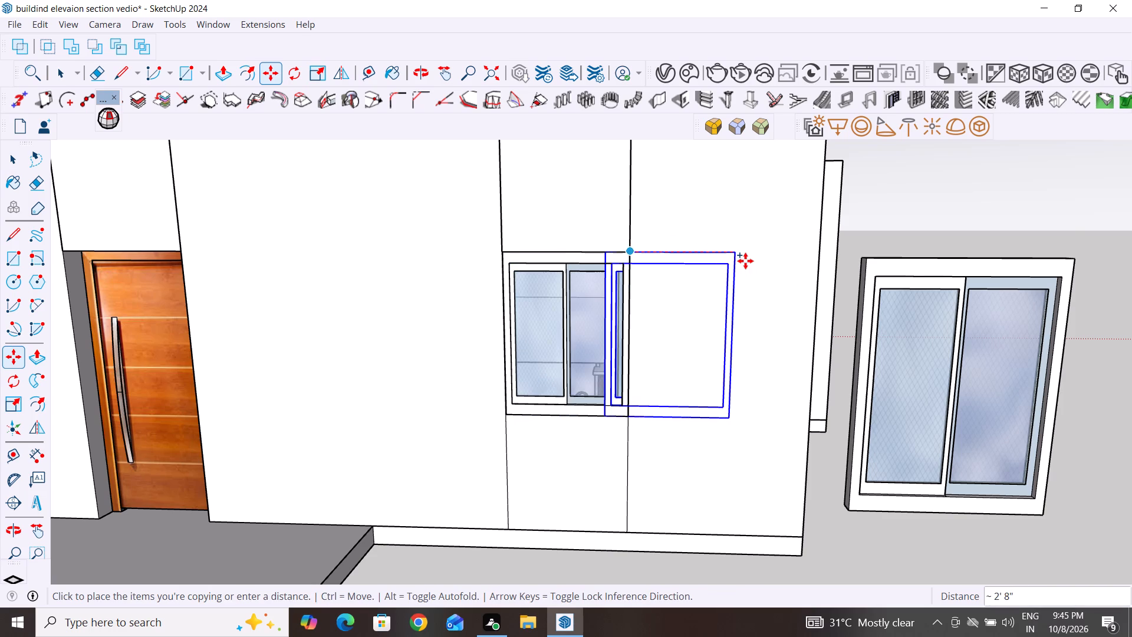
pyautogui.scroll(-4, 745, 261)
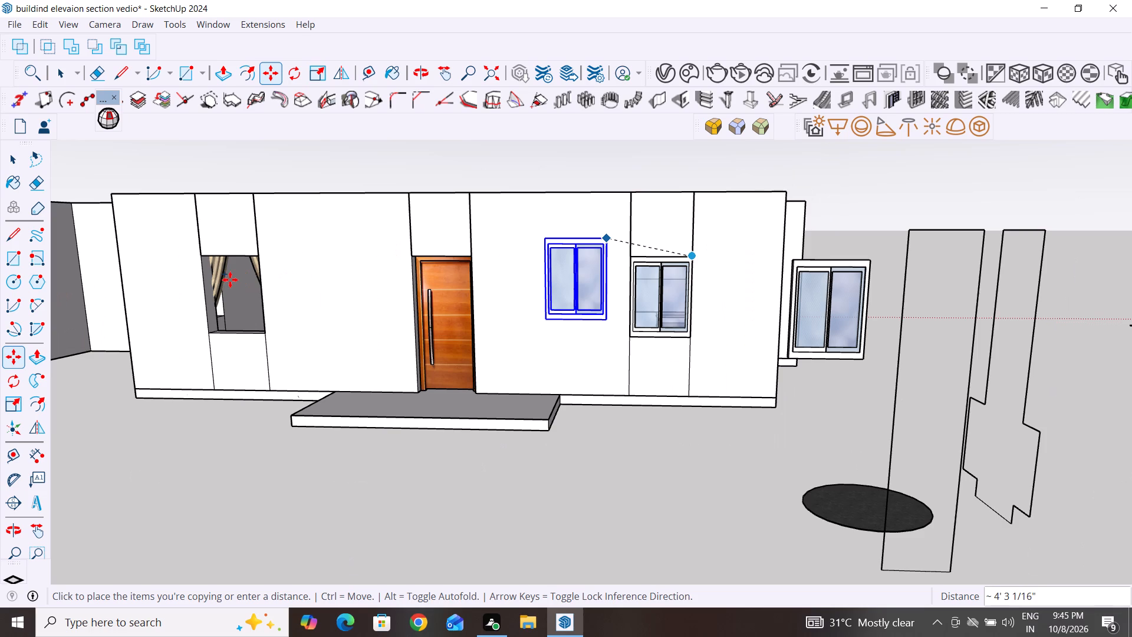
pyautogui.scroll(1, 230, 280)
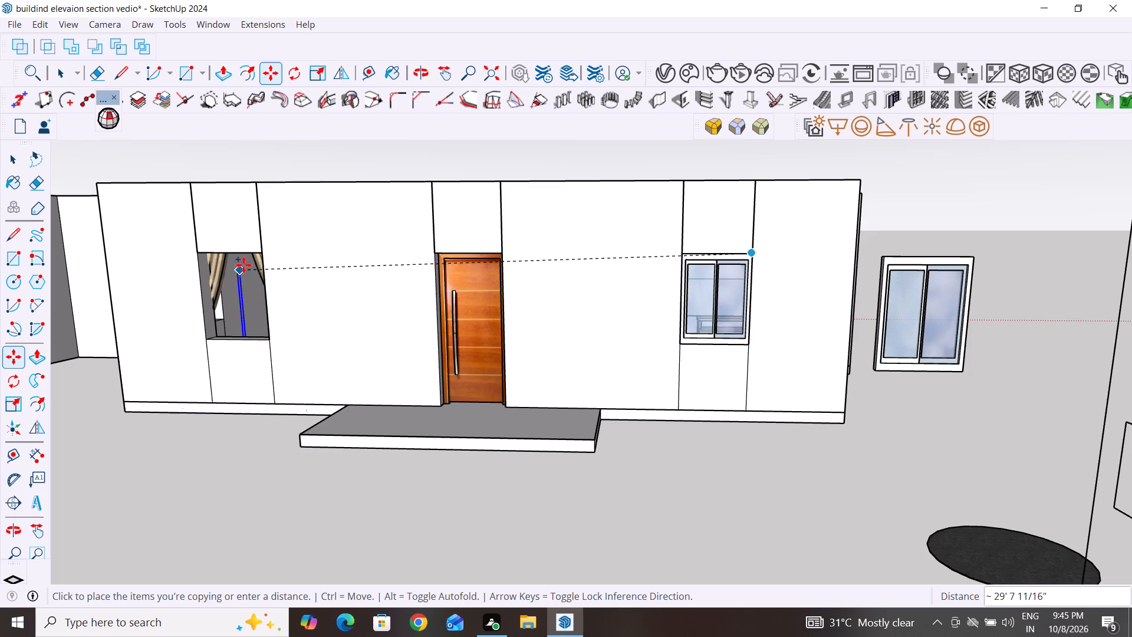
pyautogui.scroll(2, 251, 259)
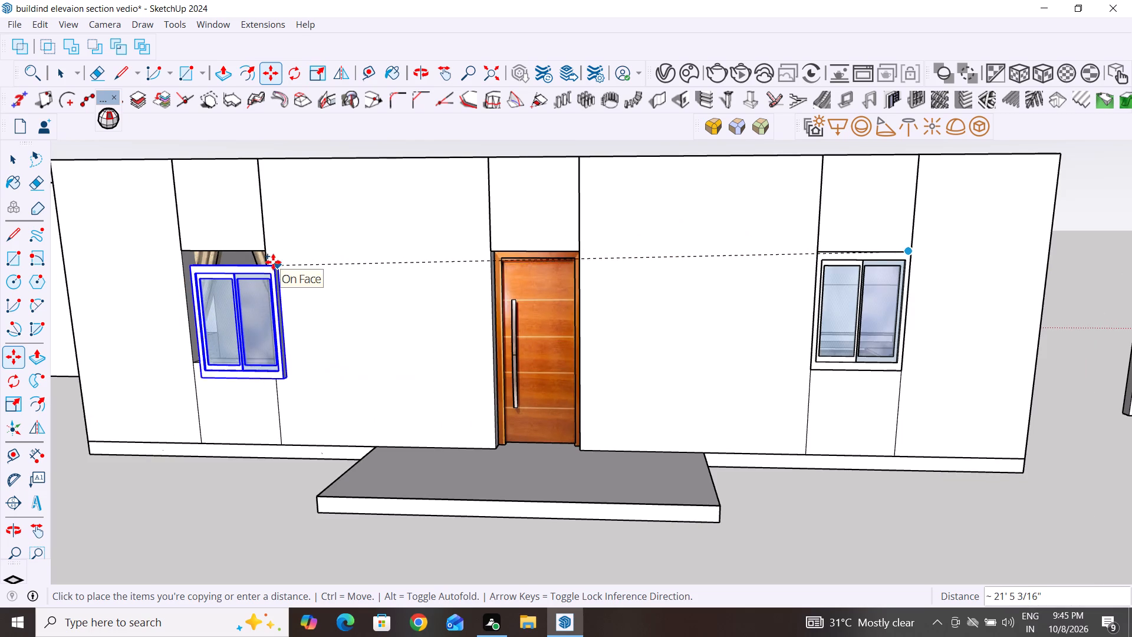
pyautogui.scroll(9, 273, 262)
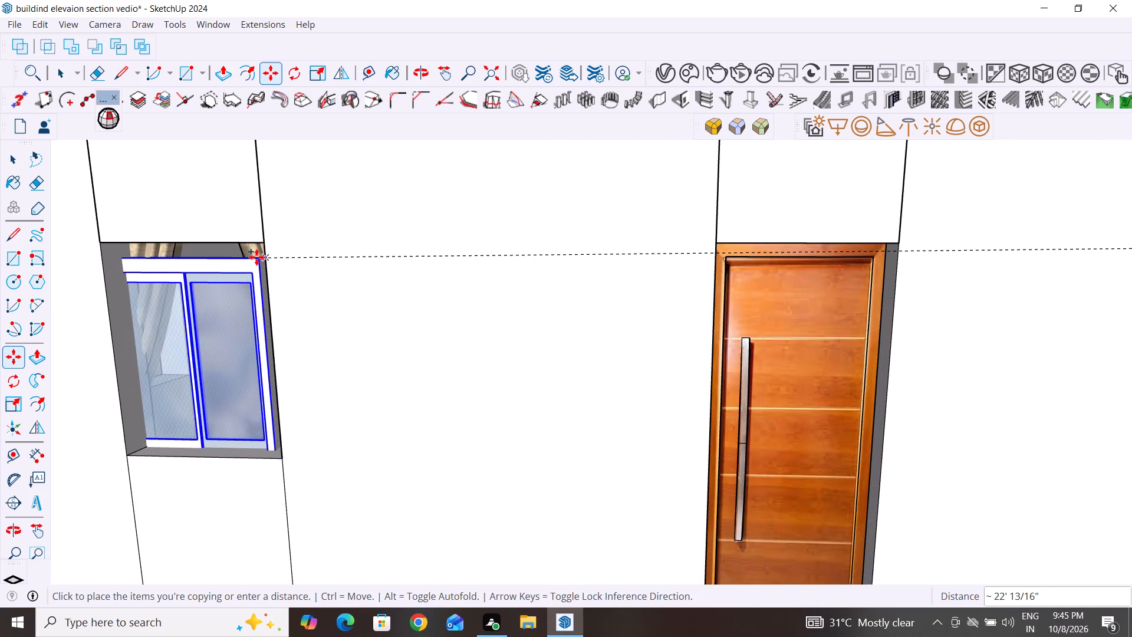
pyautogui.scroll(4, 256, 257)
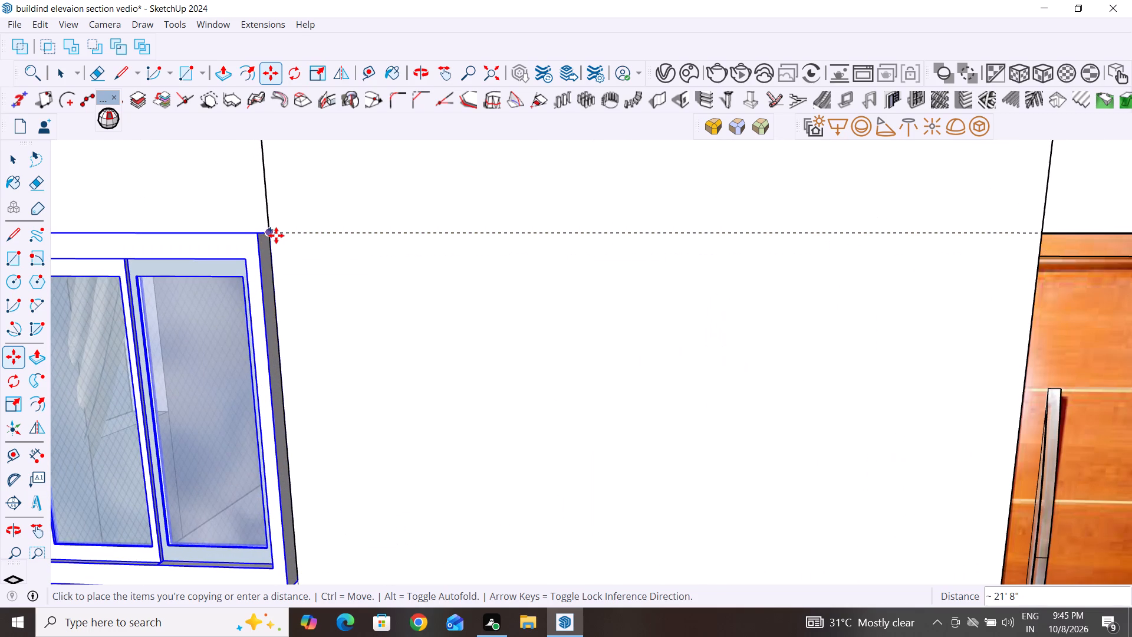
pyautogui.scroll(7, 276, 235)
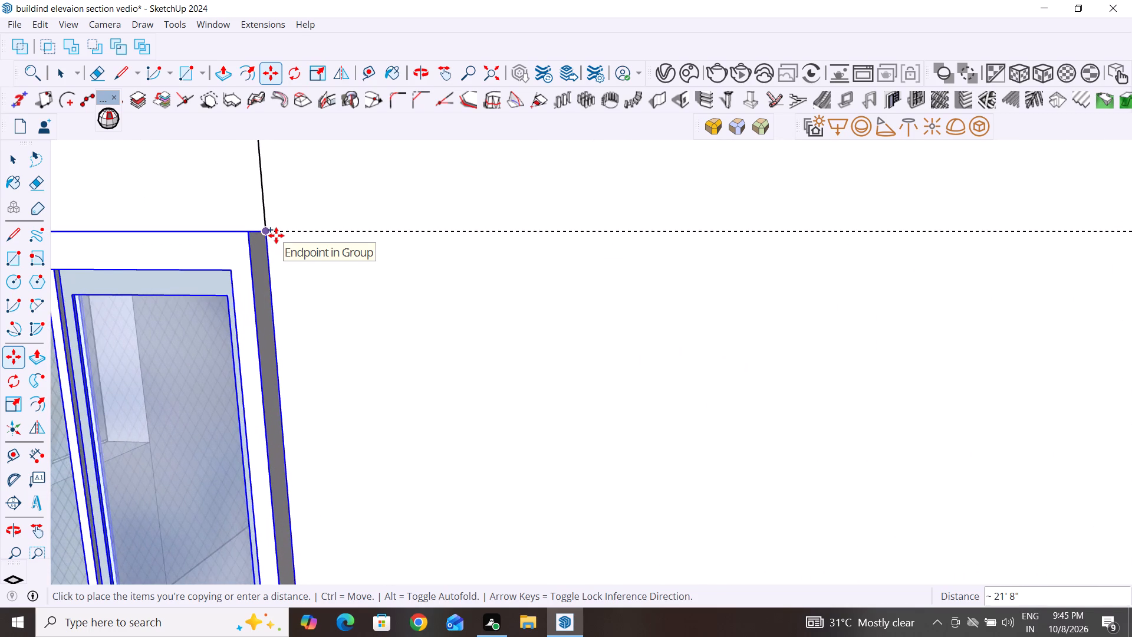
pyautogui.scroll(-7, 276, 235)
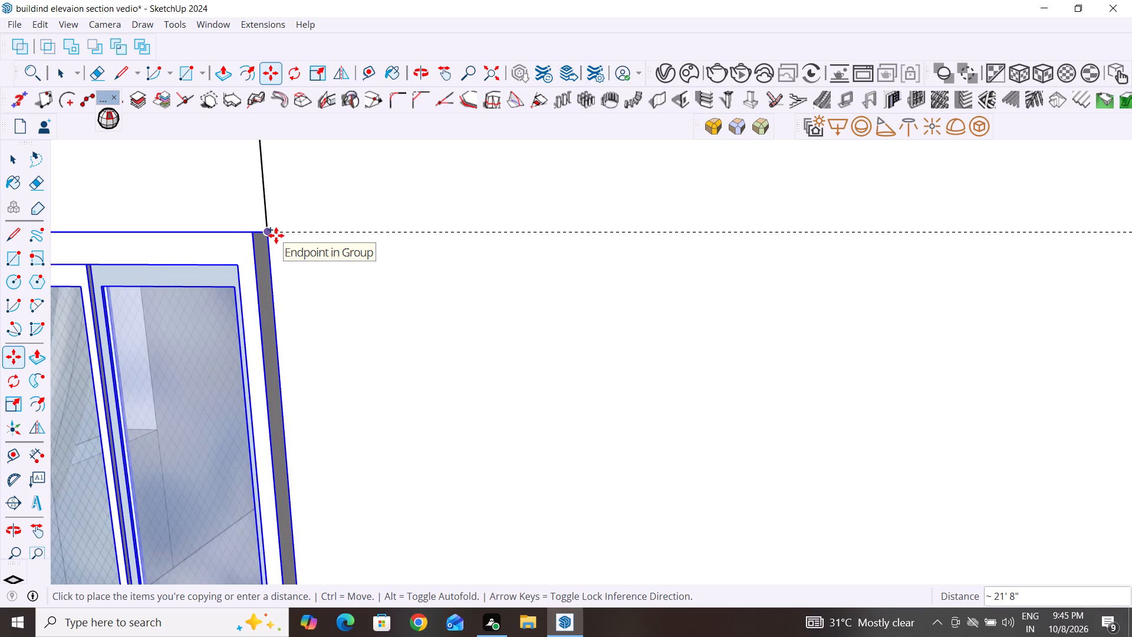
pyautogui.scroll(-7, 276, 235)
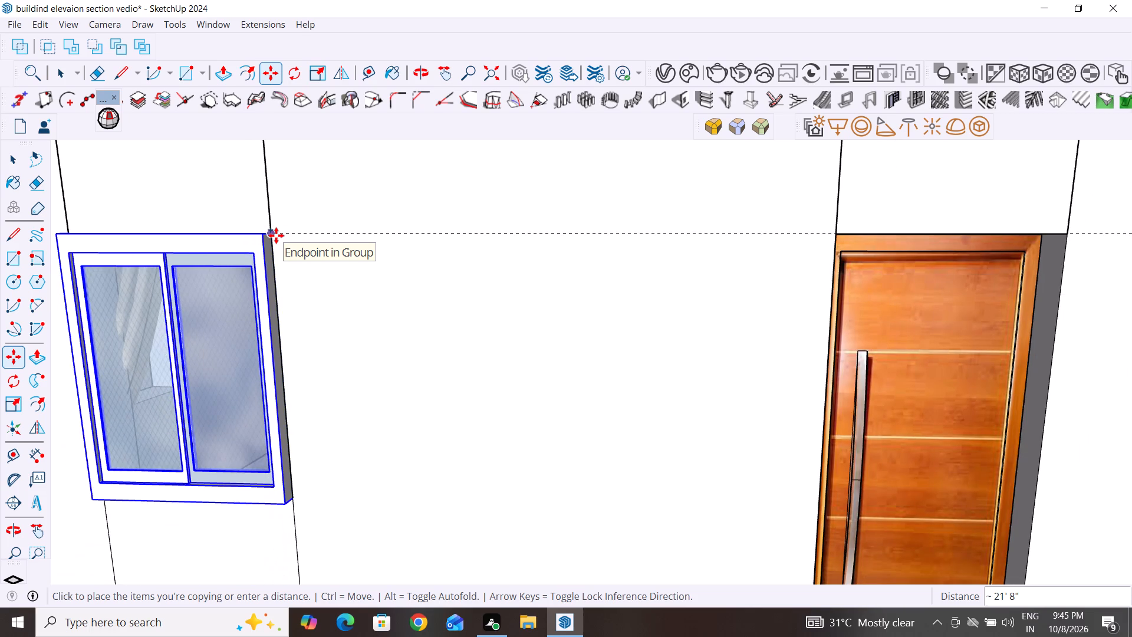
pyautogui.scroll(-2, 276, 235)
pyautogui.scroll(3, 276, 235)
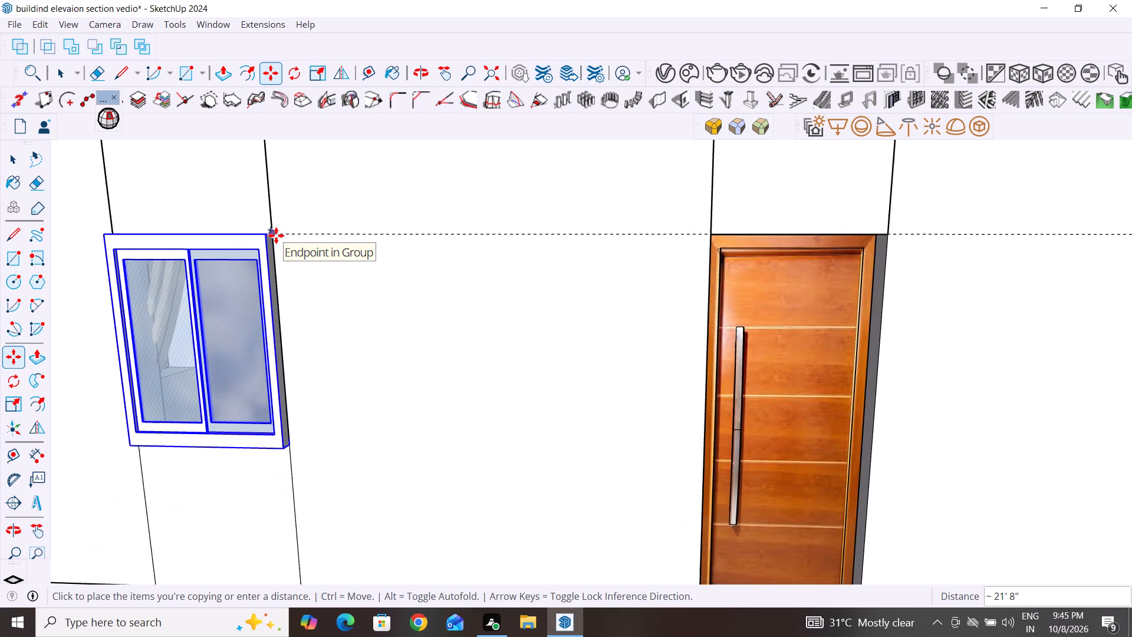
pyautogui.scroll(8, 276, 235)
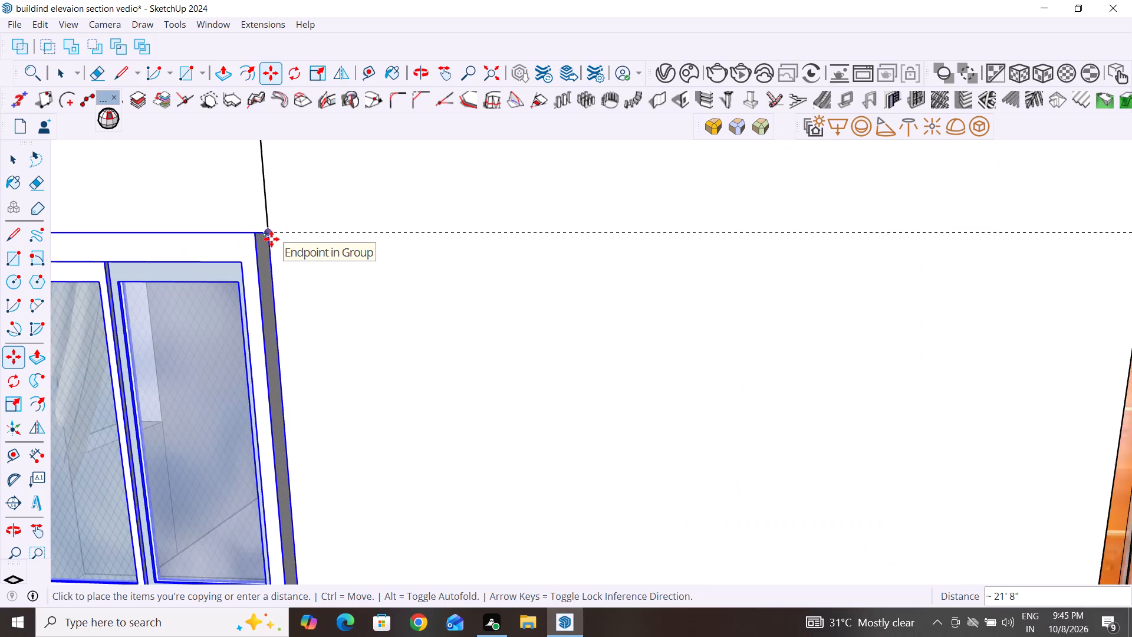
pyautogui.click(272, 238)
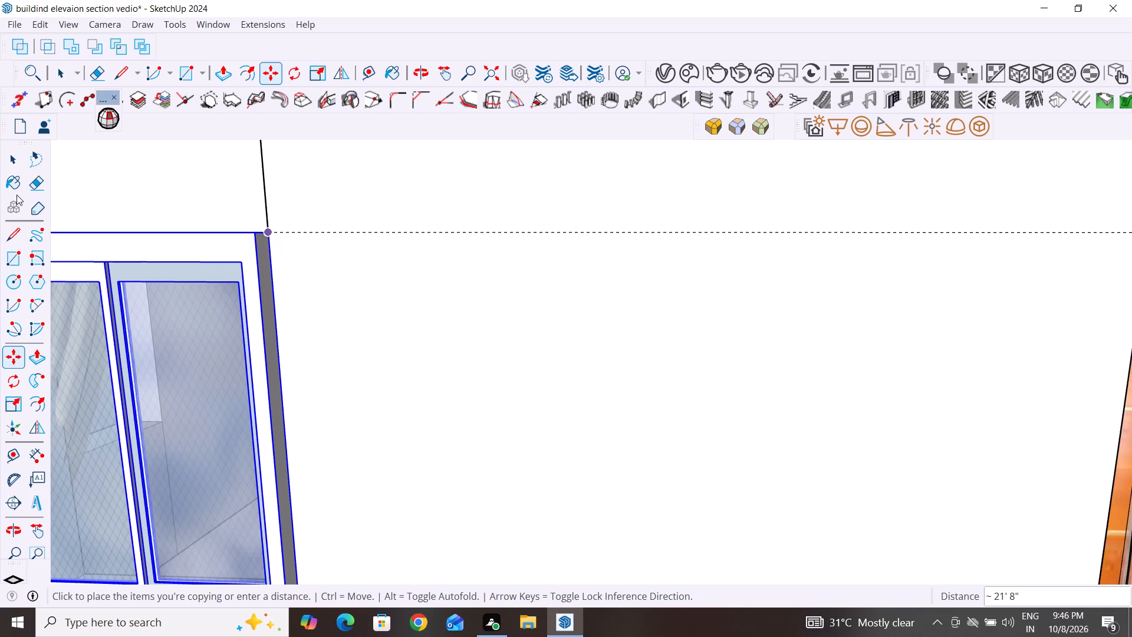
pyautogui.click(14, 158)
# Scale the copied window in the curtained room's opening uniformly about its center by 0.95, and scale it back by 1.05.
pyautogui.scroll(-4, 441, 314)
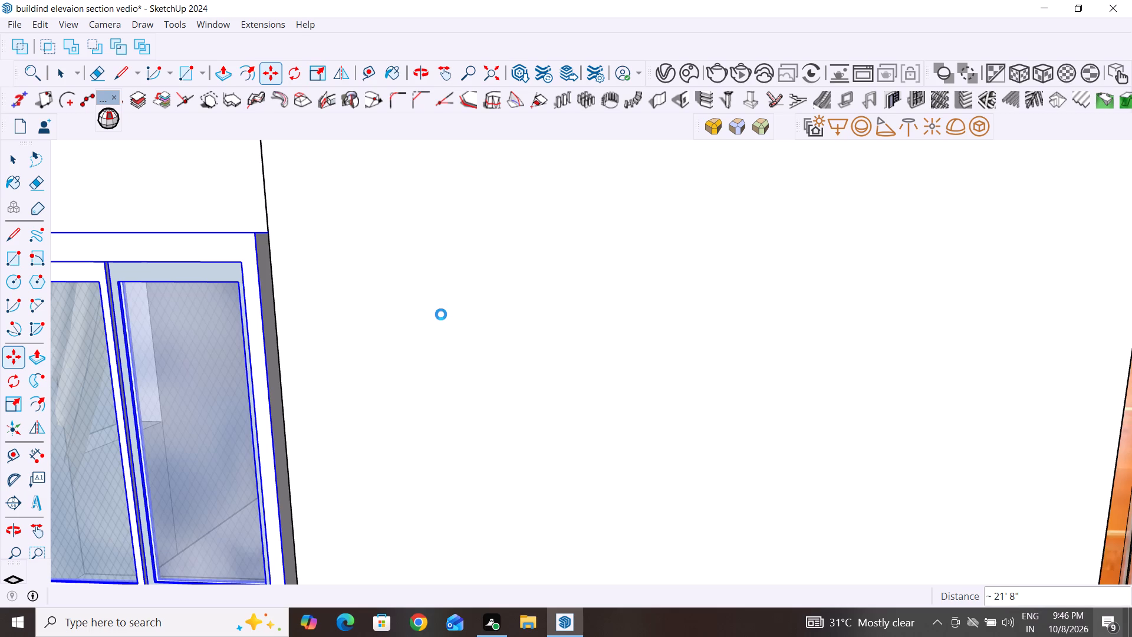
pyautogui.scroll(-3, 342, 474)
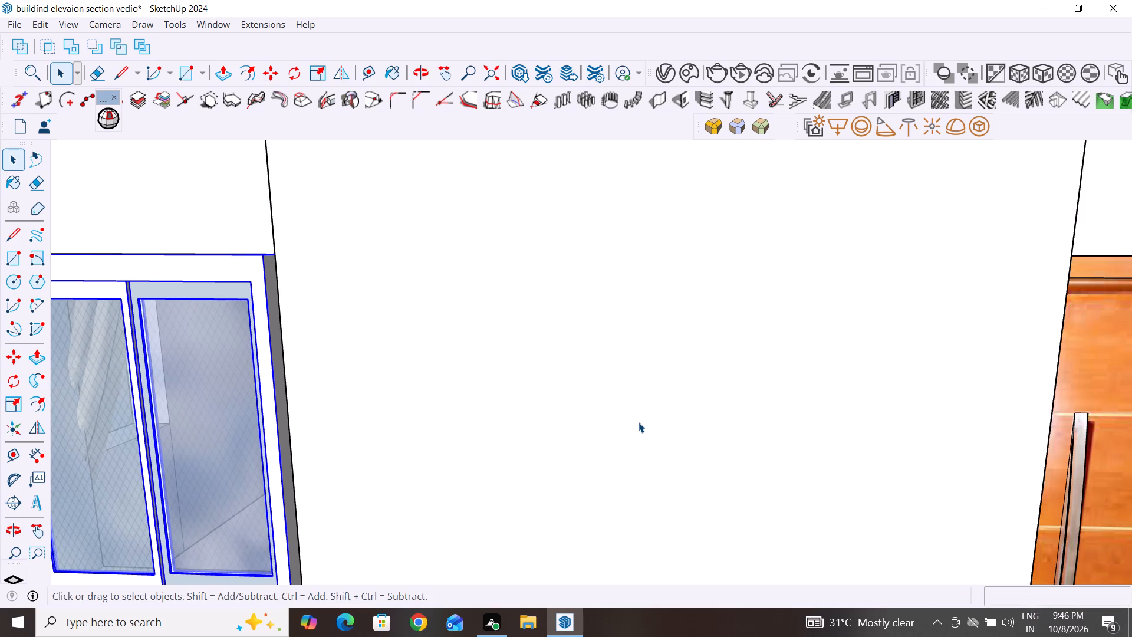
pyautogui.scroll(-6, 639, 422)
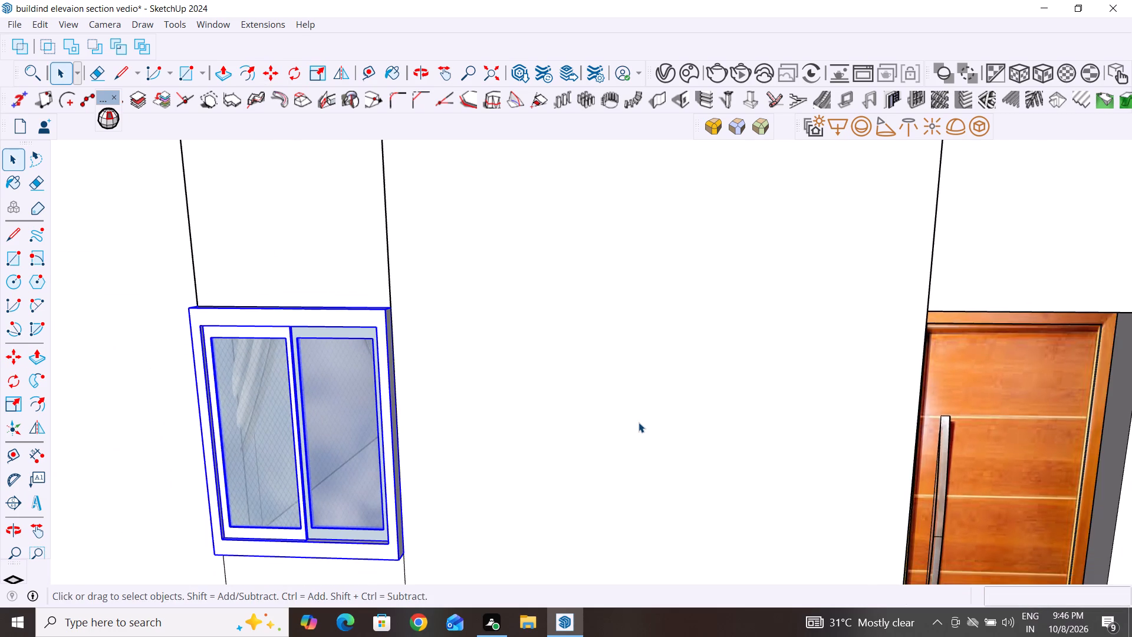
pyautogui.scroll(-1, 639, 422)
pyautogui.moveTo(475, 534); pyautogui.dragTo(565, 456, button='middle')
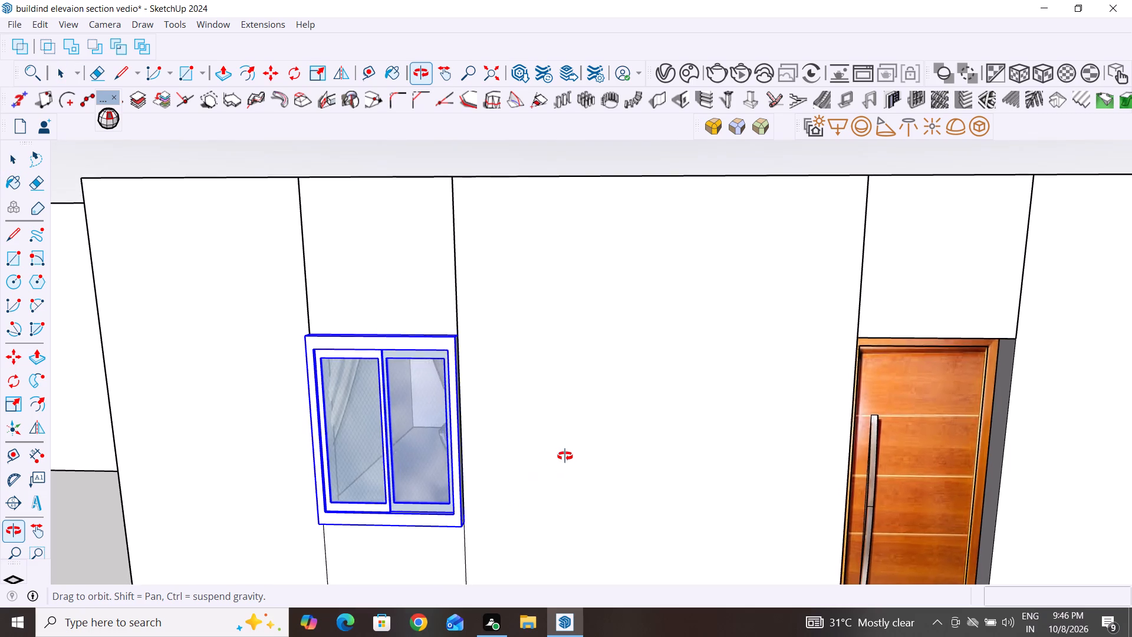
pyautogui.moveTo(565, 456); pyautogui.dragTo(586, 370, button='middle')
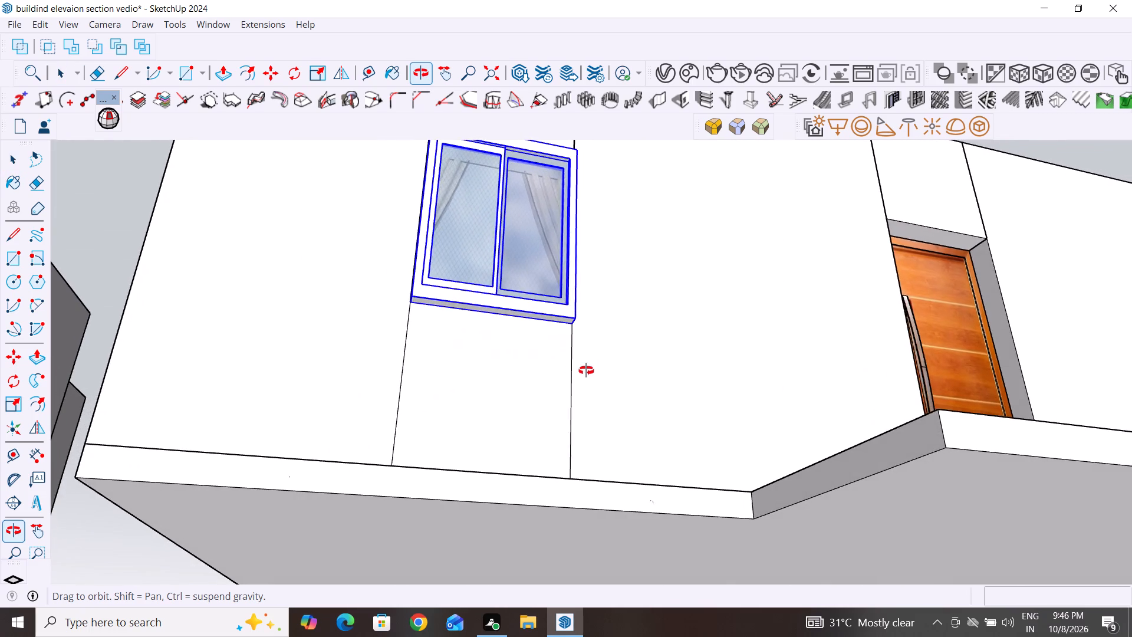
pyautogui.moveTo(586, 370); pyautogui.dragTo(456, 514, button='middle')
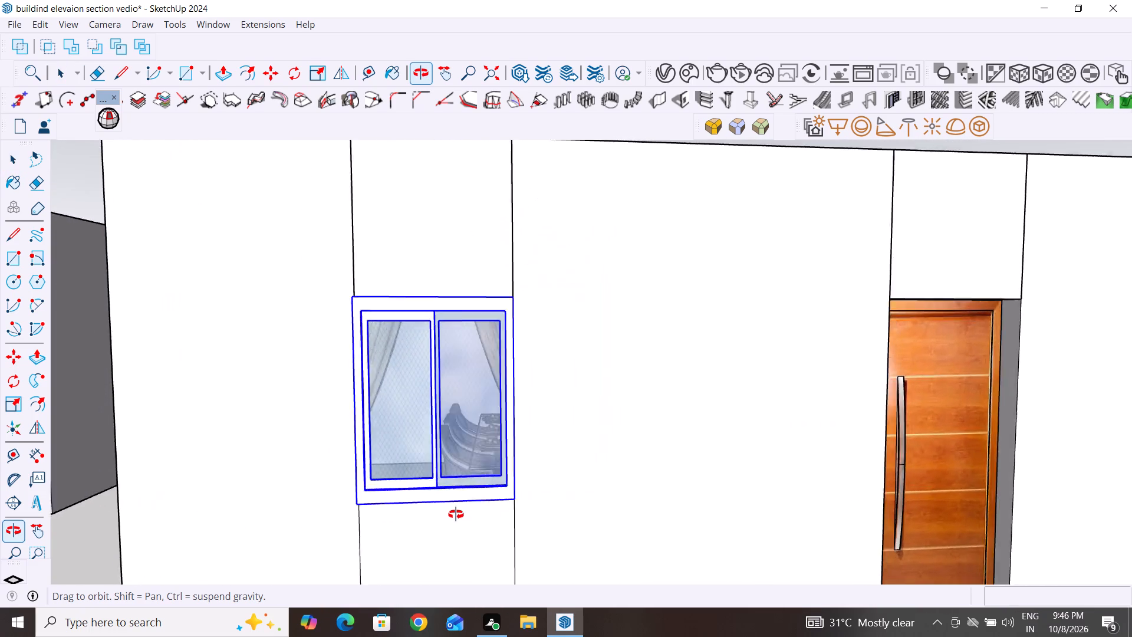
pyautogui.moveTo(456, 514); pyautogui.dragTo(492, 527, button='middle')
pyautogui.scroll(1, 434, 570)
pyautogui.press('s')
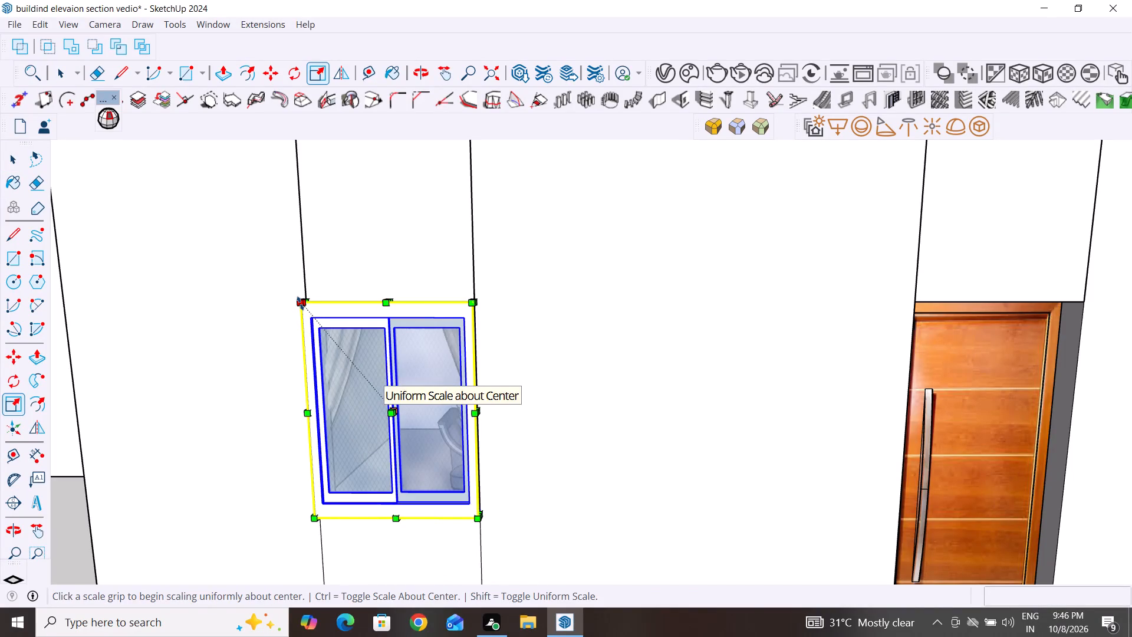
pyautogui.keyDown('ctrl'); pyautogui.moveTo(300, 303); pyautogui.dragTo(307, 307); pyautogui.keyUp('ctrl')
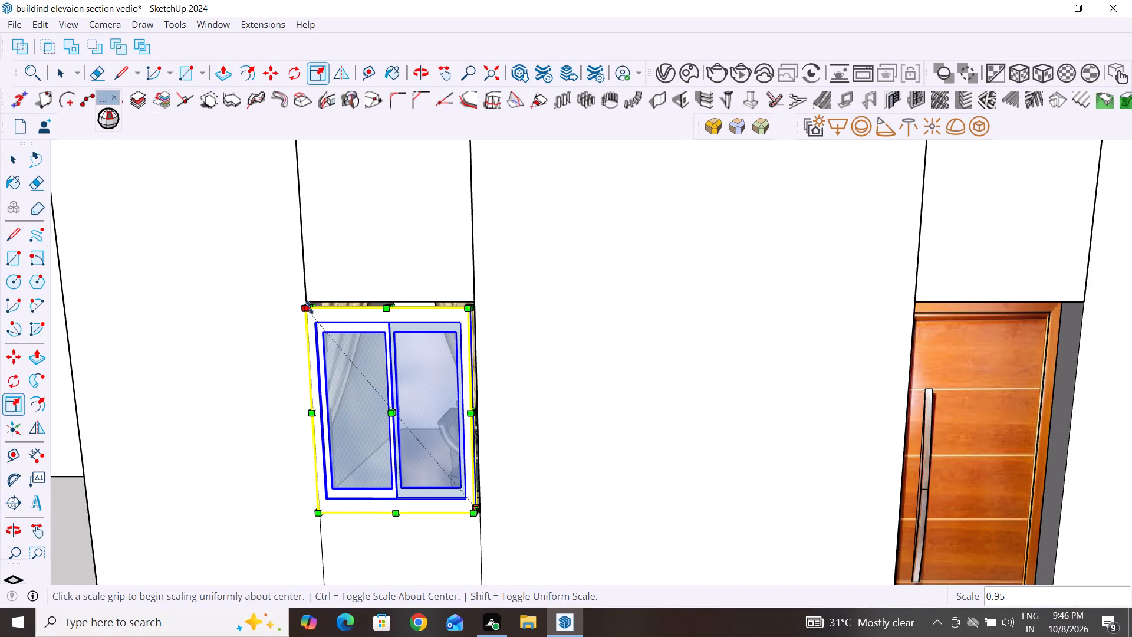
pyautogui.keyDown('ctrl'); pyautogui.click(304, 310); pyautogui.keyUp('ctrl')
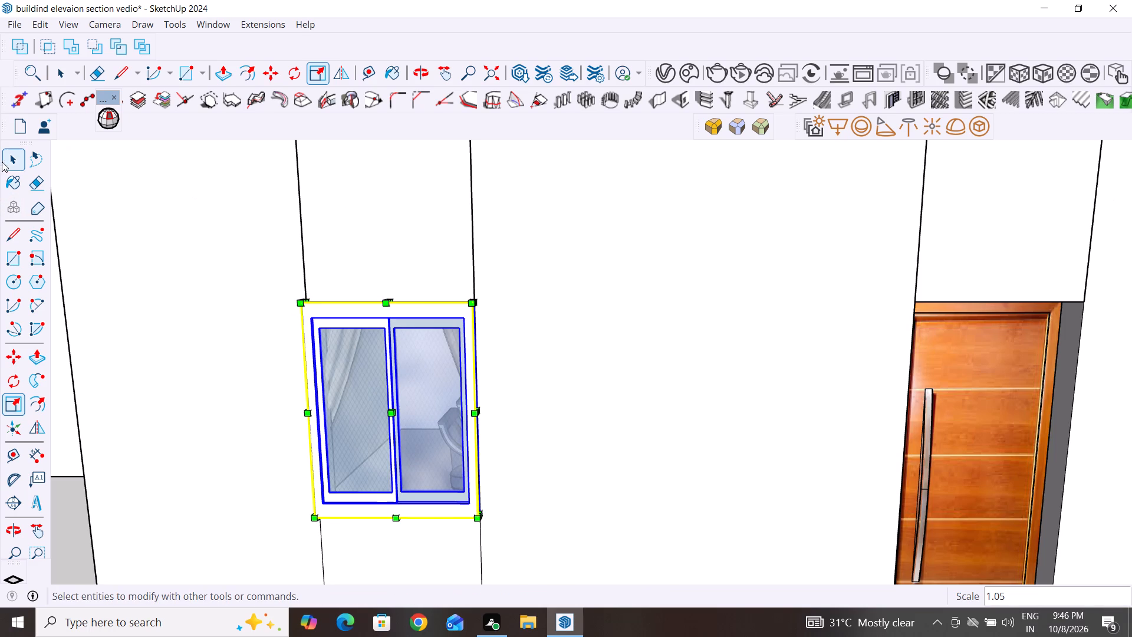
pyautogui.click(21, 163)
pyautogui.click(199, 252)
# Move the curtained room's porch-side window about 2 13/16" by its lower corner onto the matching corner of its wall opening.
pyautogui.scroll(3, 279, 426)
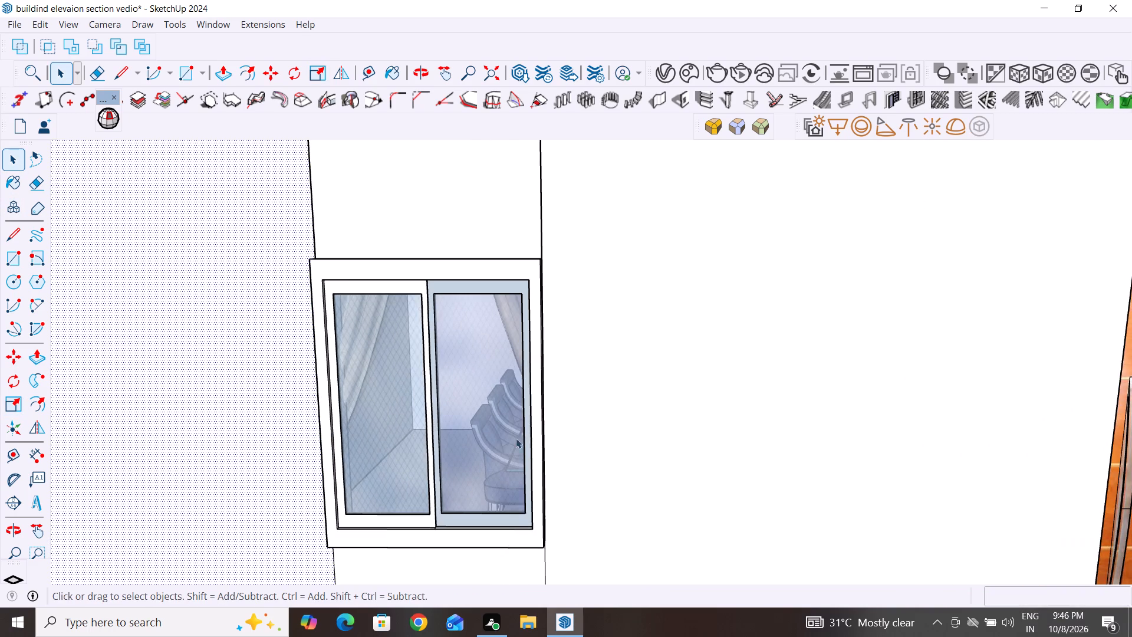
pyautogui.scroll(-3, 660, 243)
pyautogui.moveTo(574, 385); pyautogui.dragTo(531, 213, button='middle')
pyautogui.scroll(1, 574, 363)
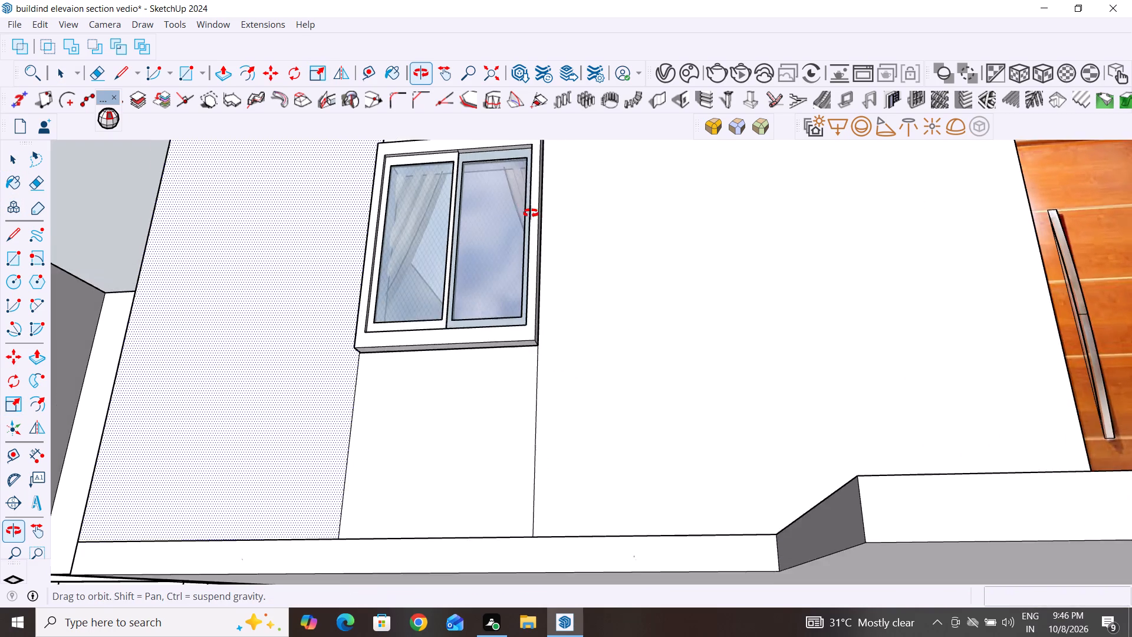
pyautogui.moveTo(531, 213); pyautogui.dragTo(528, 204, button='middle')
pyautogui.scroll(8, 503, 280)
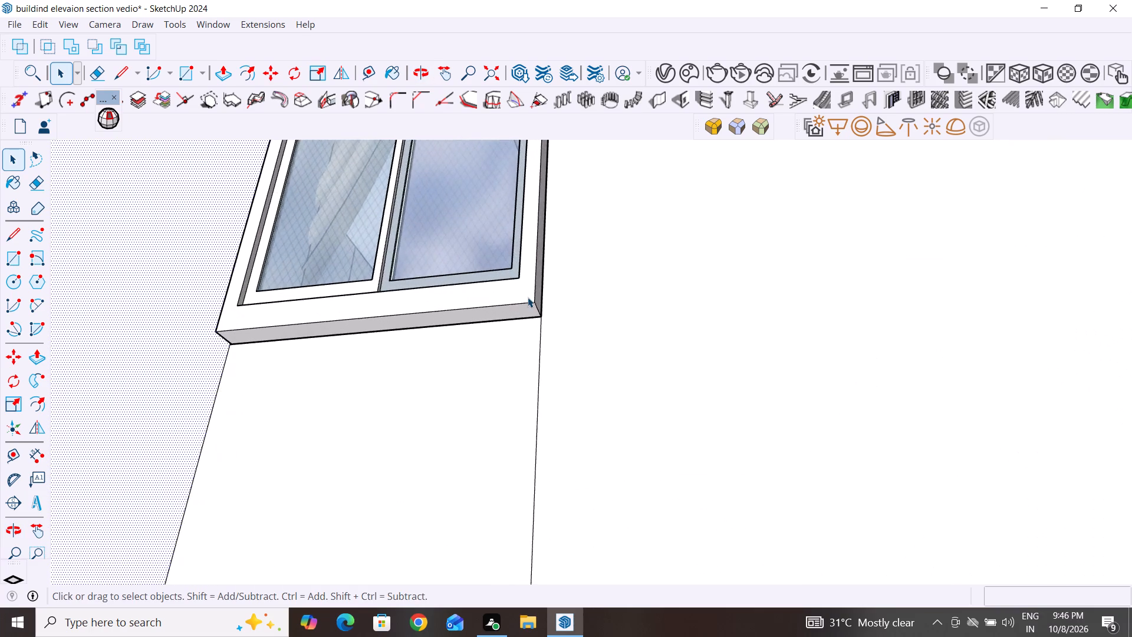
pyautogui.scroll(3, 528, 297)
pyautogui.click(628, 282)
pyautogui.click(520, 313)
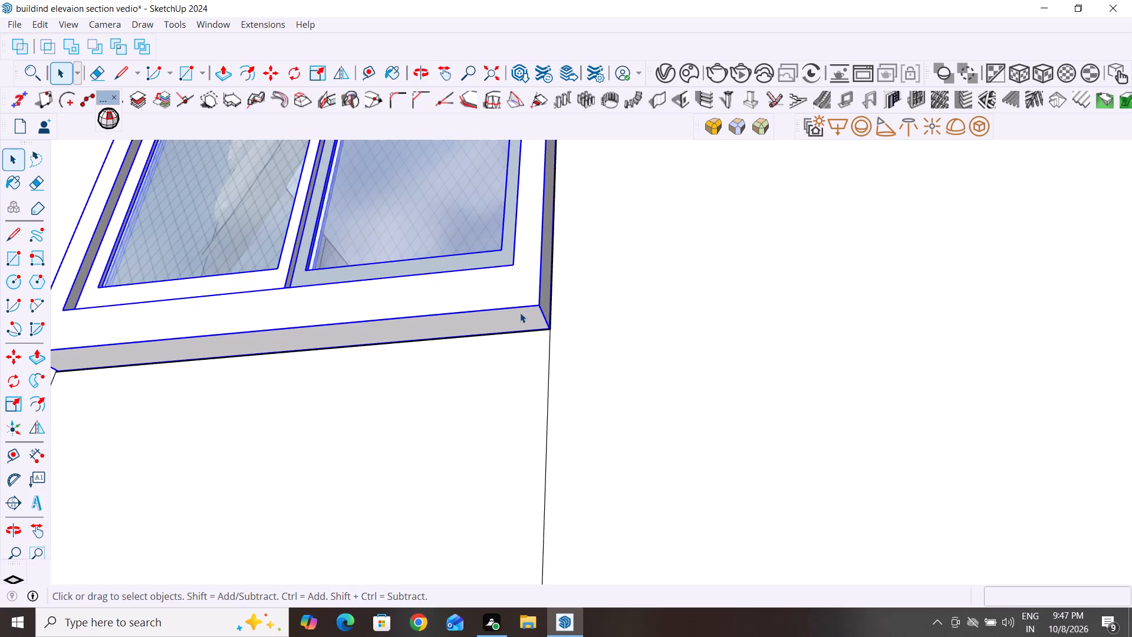
pyautogui.press('m')
pyautogui.click(534, 303)
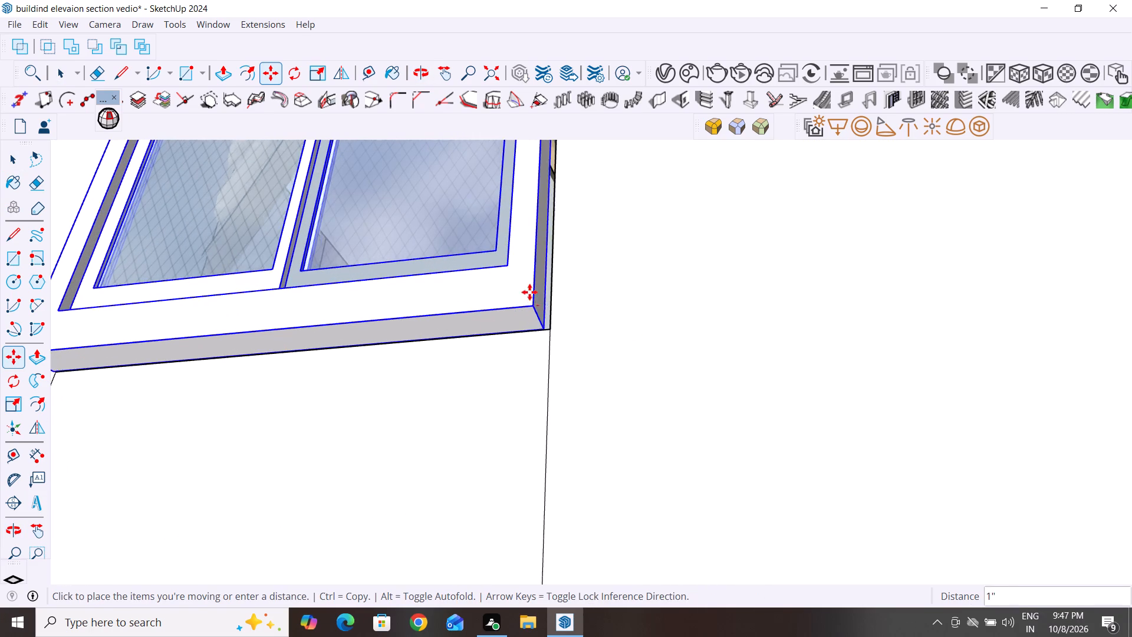
pyautogui.click(551, 329)
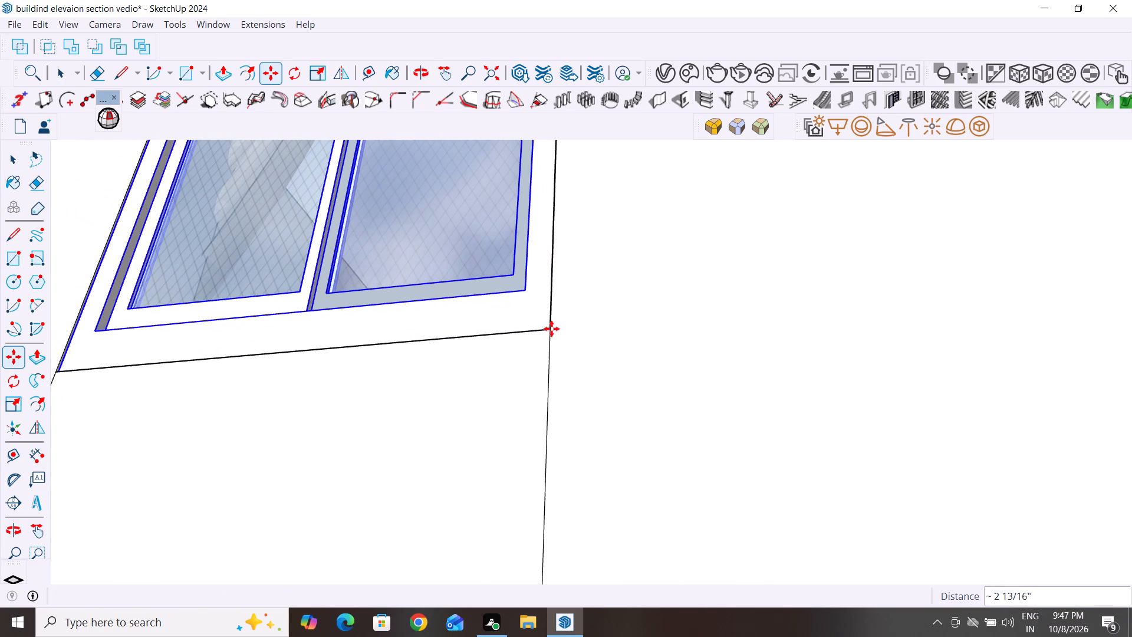
pyautogui.scroll(-12, 686, 403)
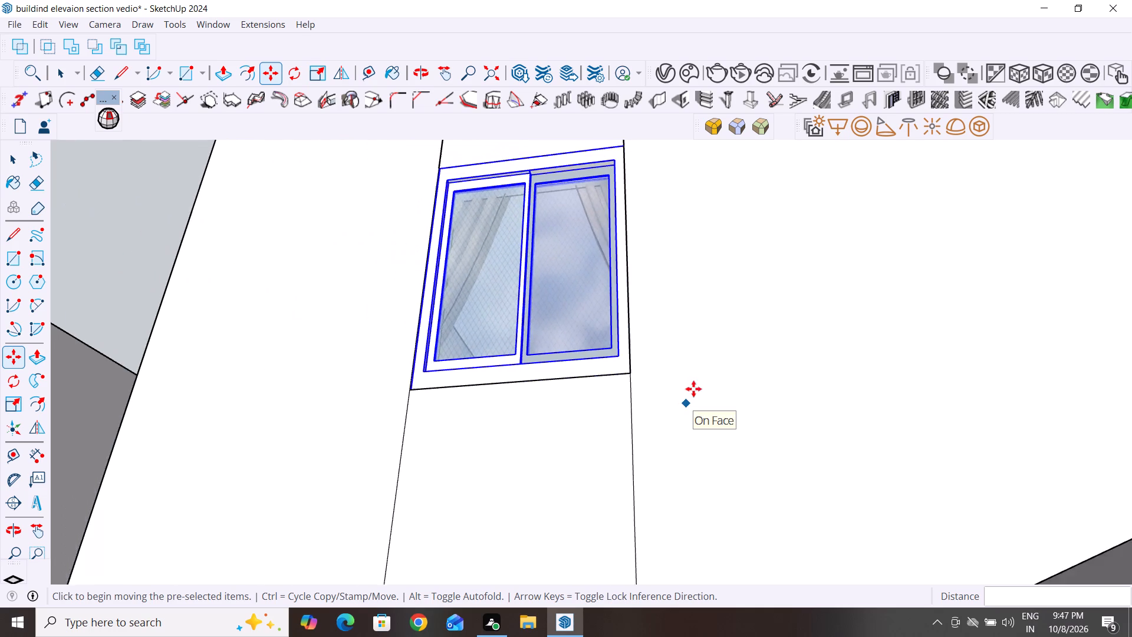
pyautogui.moveTo(711, 388); pyautogui.dragTo(713, 563, button='middle')
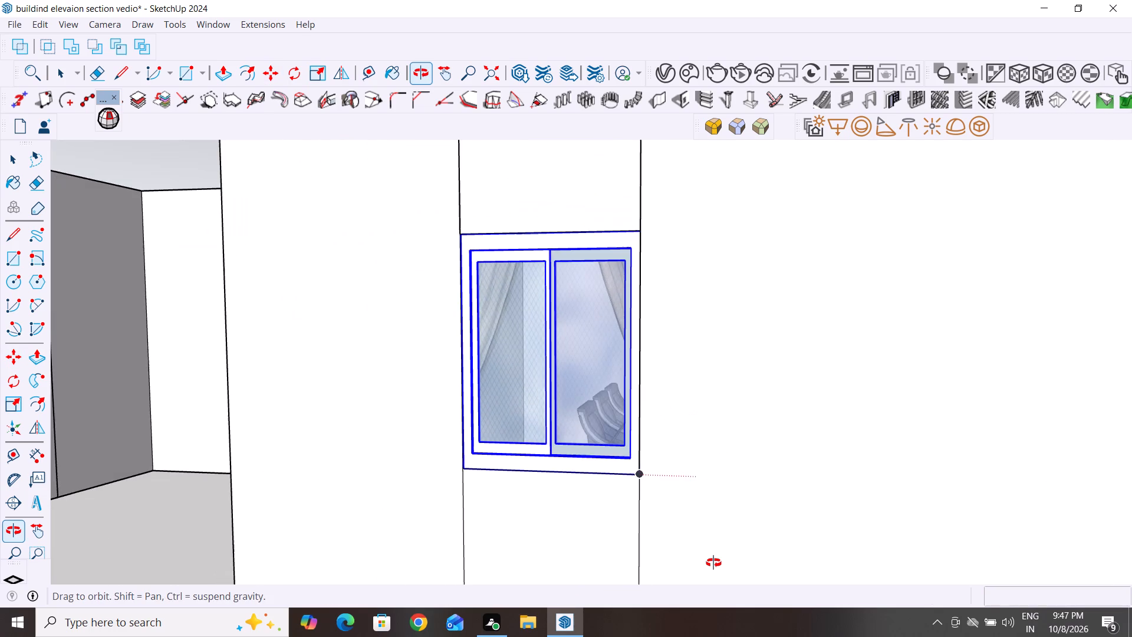
pyautogui.moveTo(713, 563); pyautogui.dragTo(713, 571, button='middle')
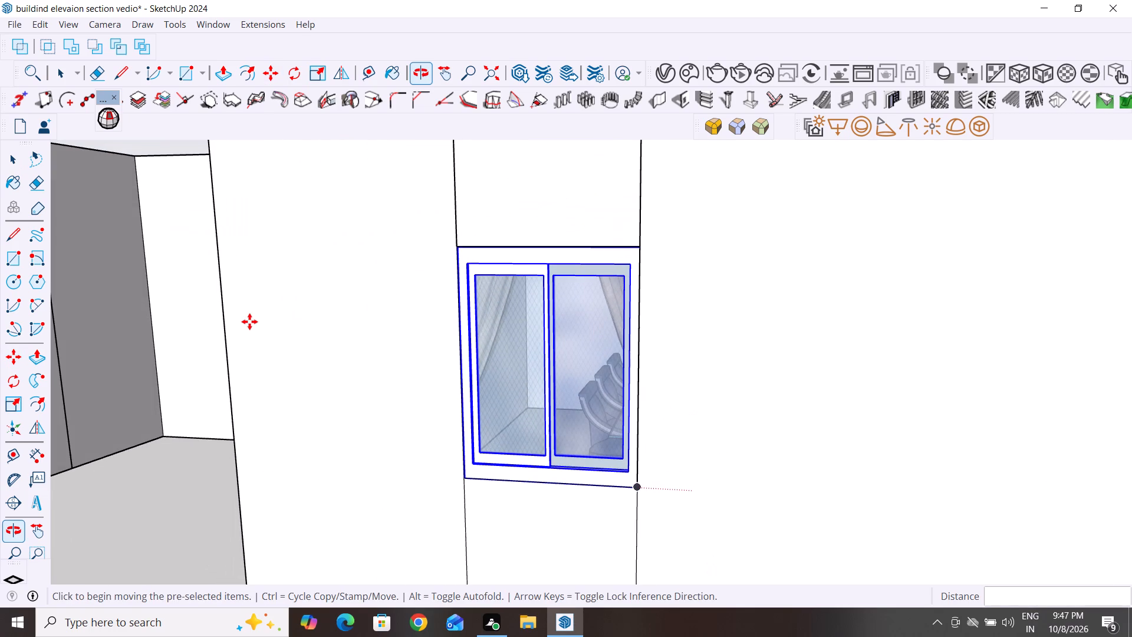
pyautogui.click(13, 159)
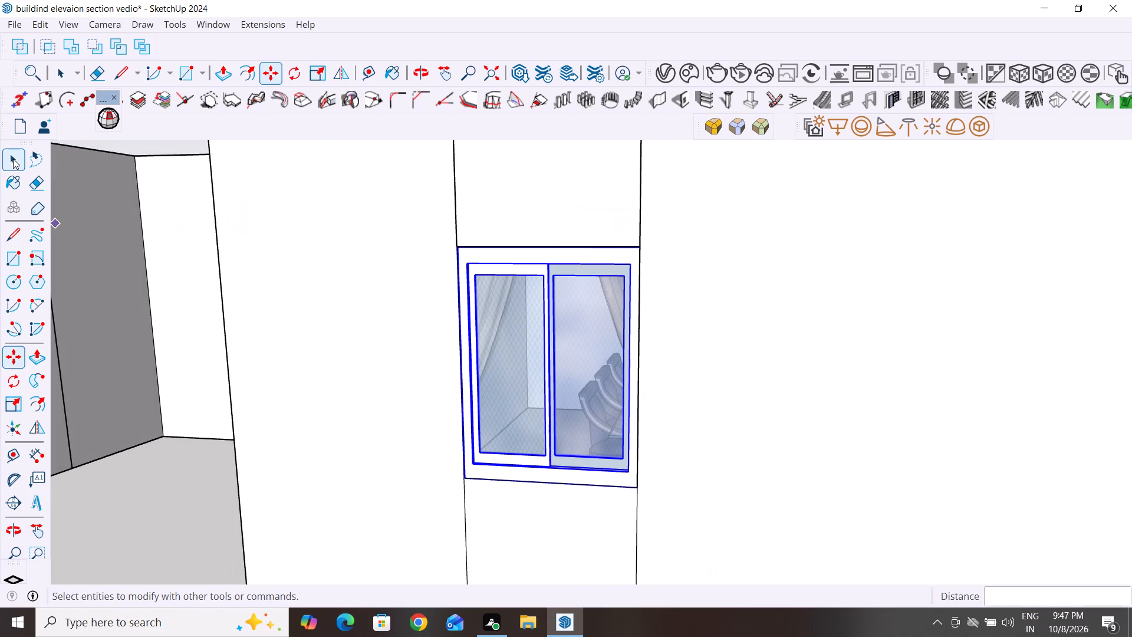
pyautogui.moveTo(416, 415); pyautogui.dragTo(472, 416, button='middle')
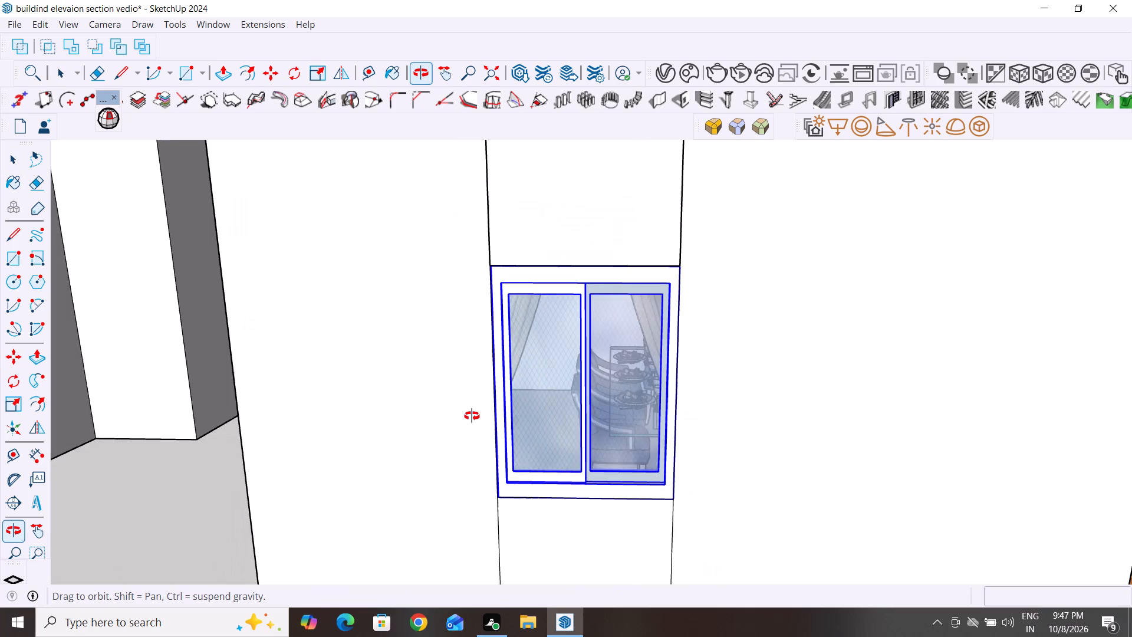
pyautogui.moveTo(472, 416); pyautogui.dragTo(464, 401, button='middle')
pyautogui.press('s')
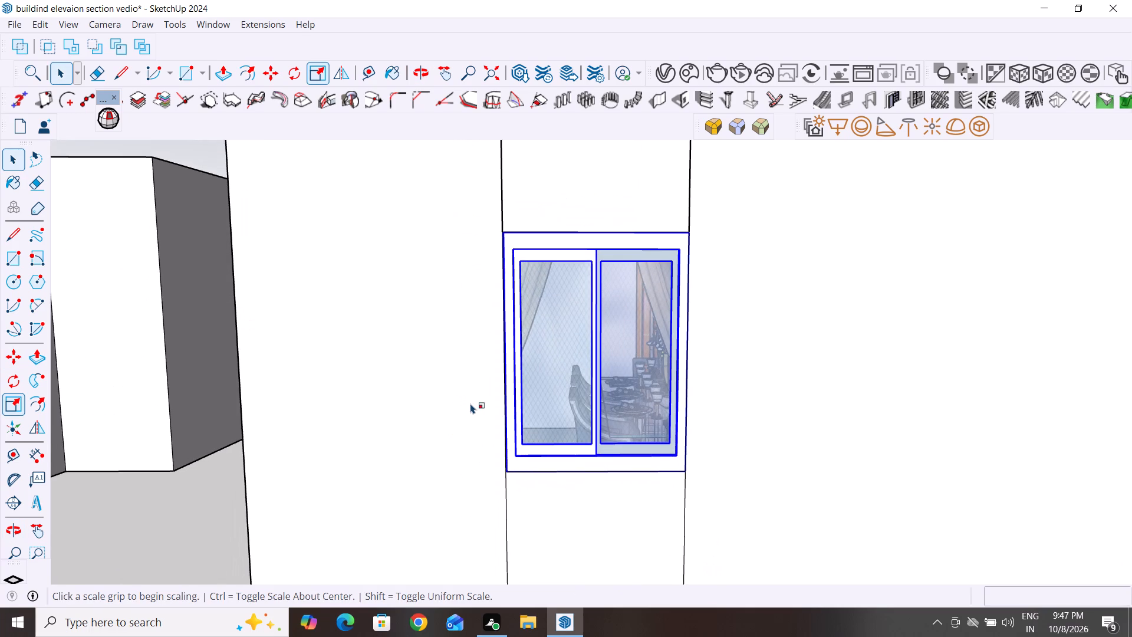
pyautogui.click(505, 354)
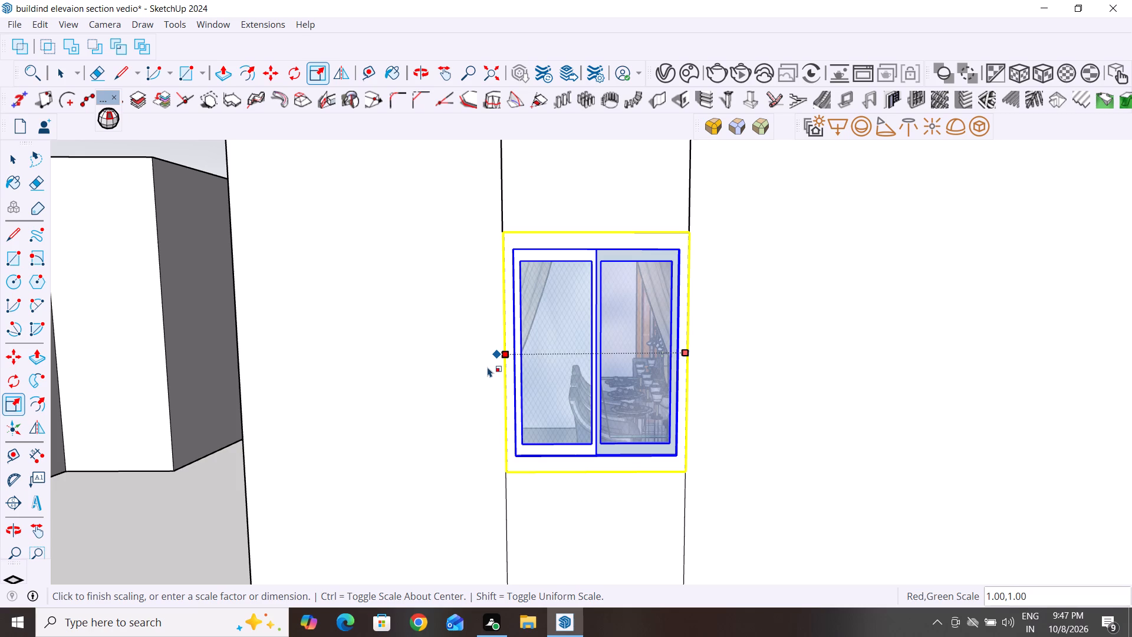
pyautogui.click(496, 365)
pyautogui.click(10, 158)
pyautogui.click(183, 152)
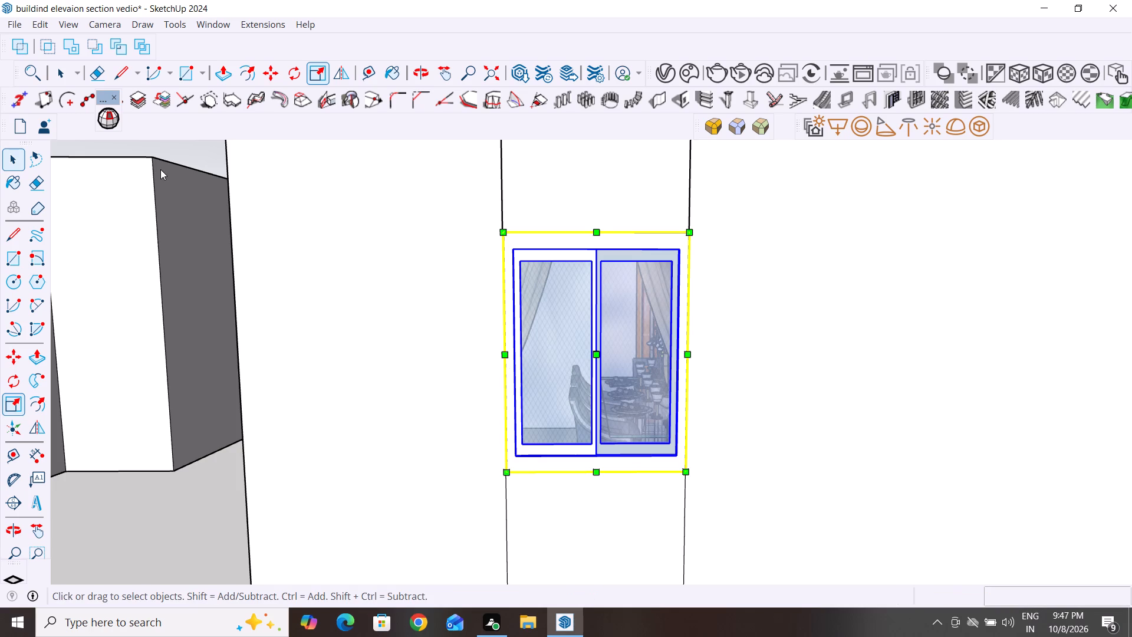
# Examine the furnished building from all sides for wall openings still without windows.
pyautogui.scroll(-11, 381, 372)
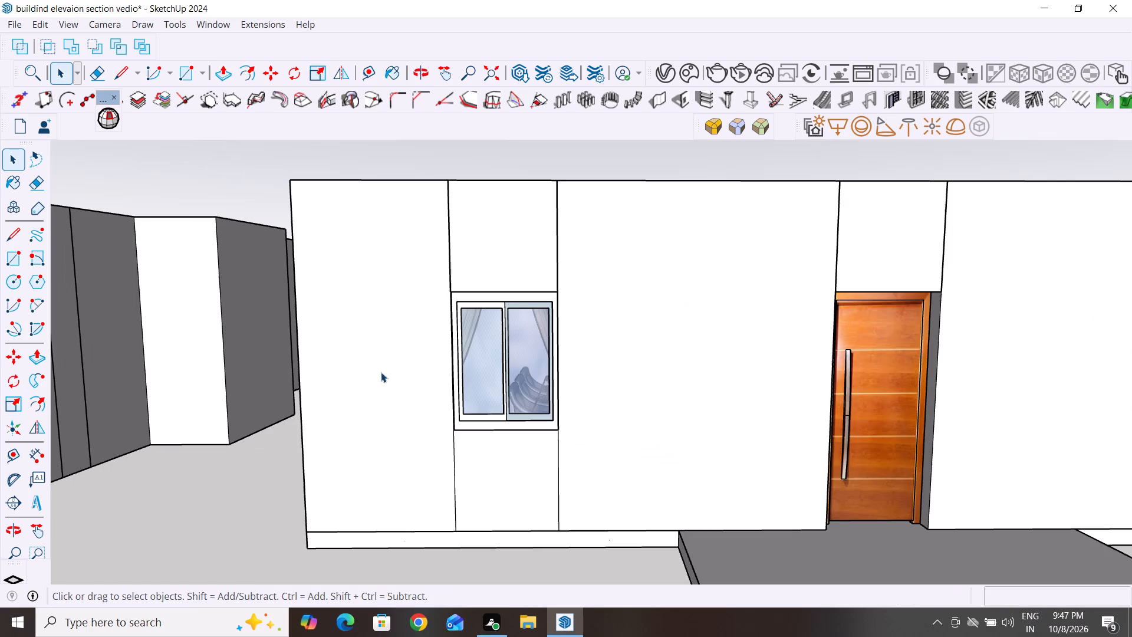
pyautogui.scroll(-11, 381, 372)
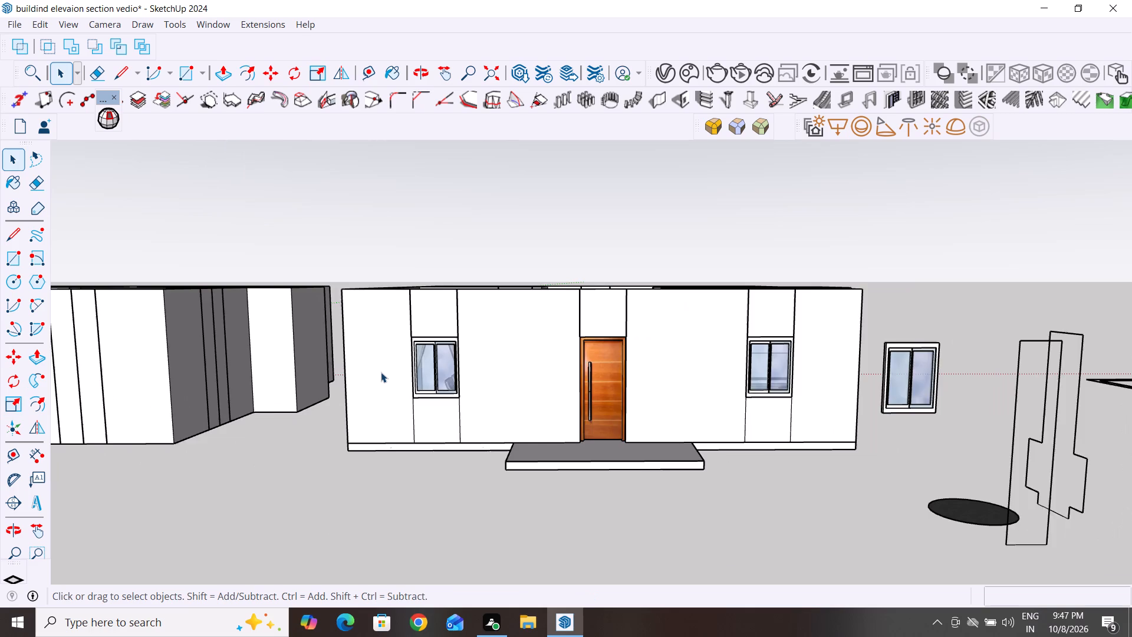
pyautogui.scroll(-4, 381, 372)
pyautogui.moveTo(424, 386); pyautogui.dragTo(381, 372, button='middle')
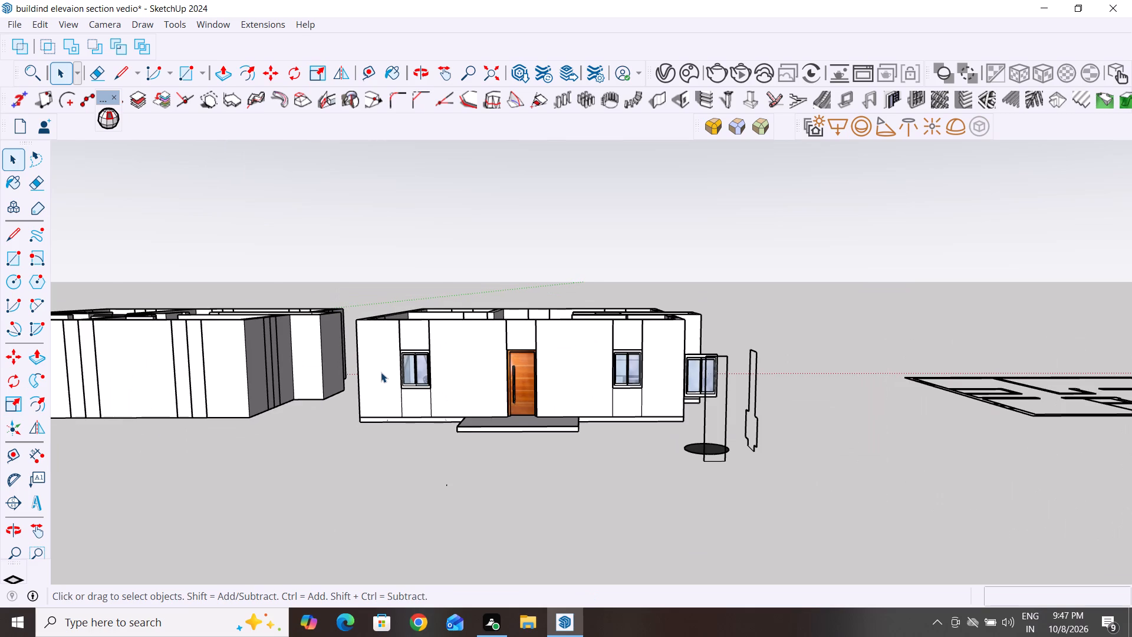
pyautogui.moveTo(381, 372); pyautogui.dragTo(466, 499, button='middle')
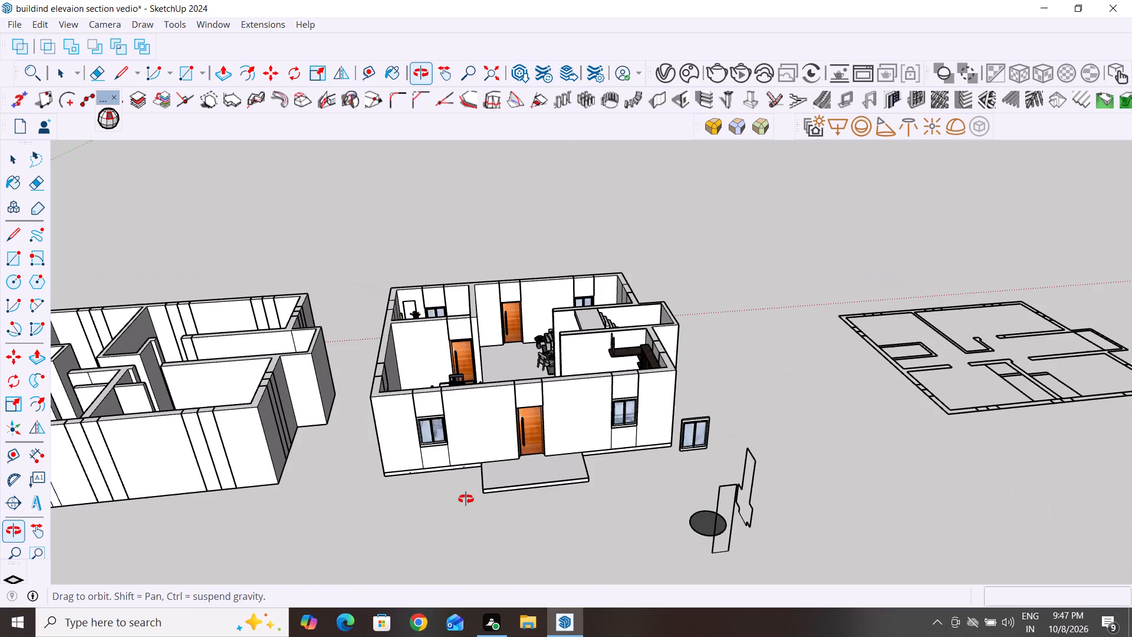
pyautogui.moveTo(466, 499); pyautogui.dragTo(468, 500, button='middle')
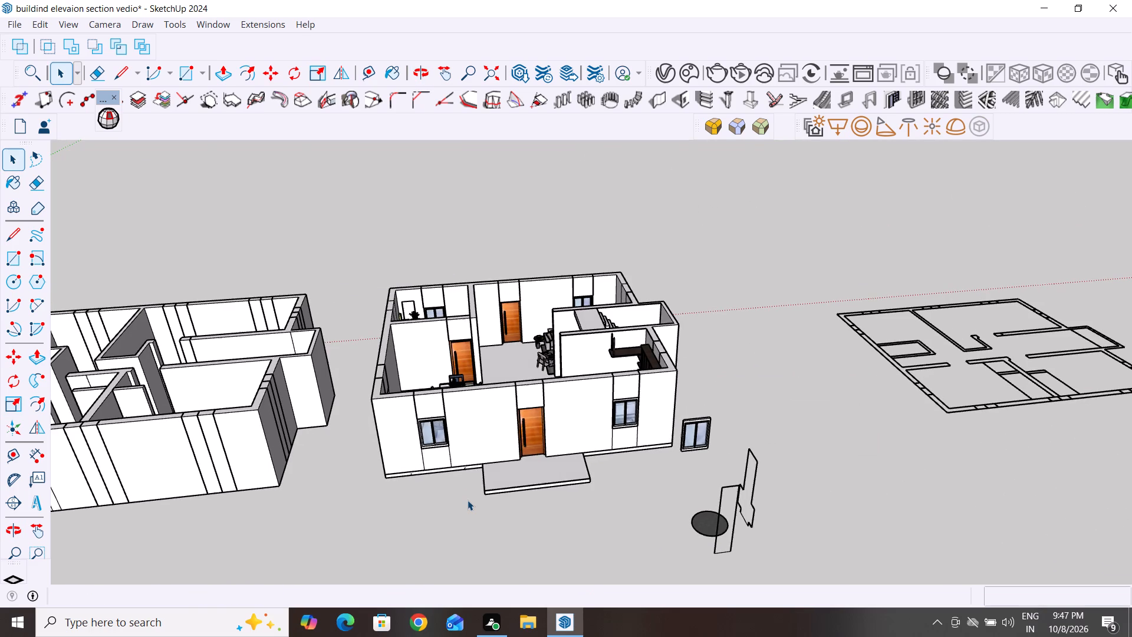
pyautogui.scroll(3, 632, 218)
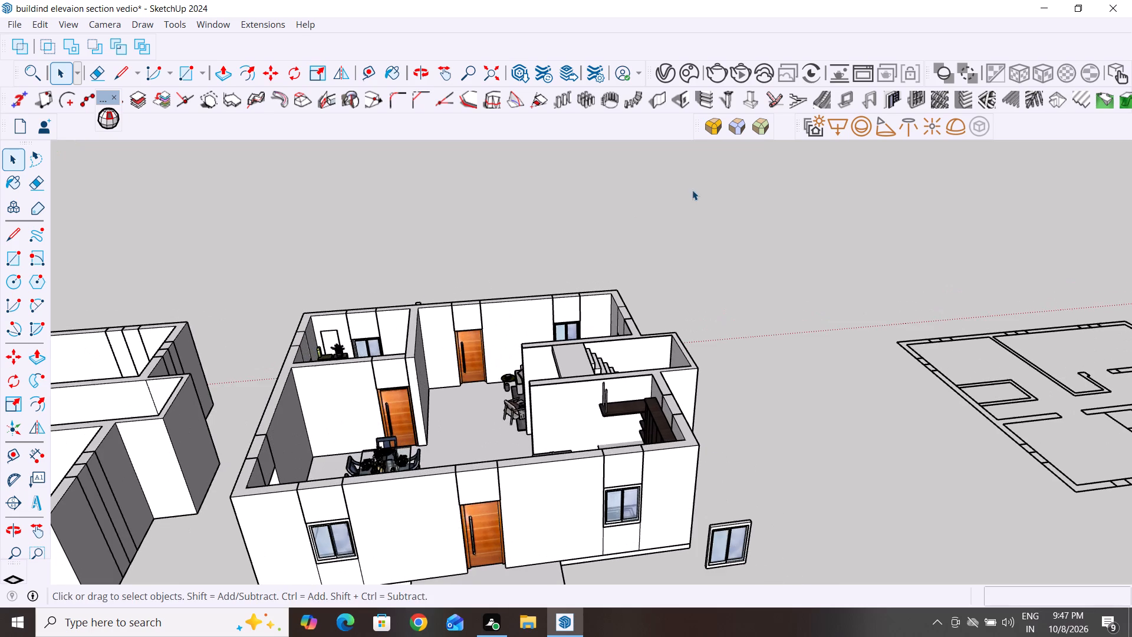
pyautogui.scroll(-5, 657, 261)
pyautogui.moveTo(534, 376); pyautogui.dragTo(657, 261, button='middle')
pyautogui.moveTo(657, 261); pyautogui.dragTo(594, 461, button='middle')
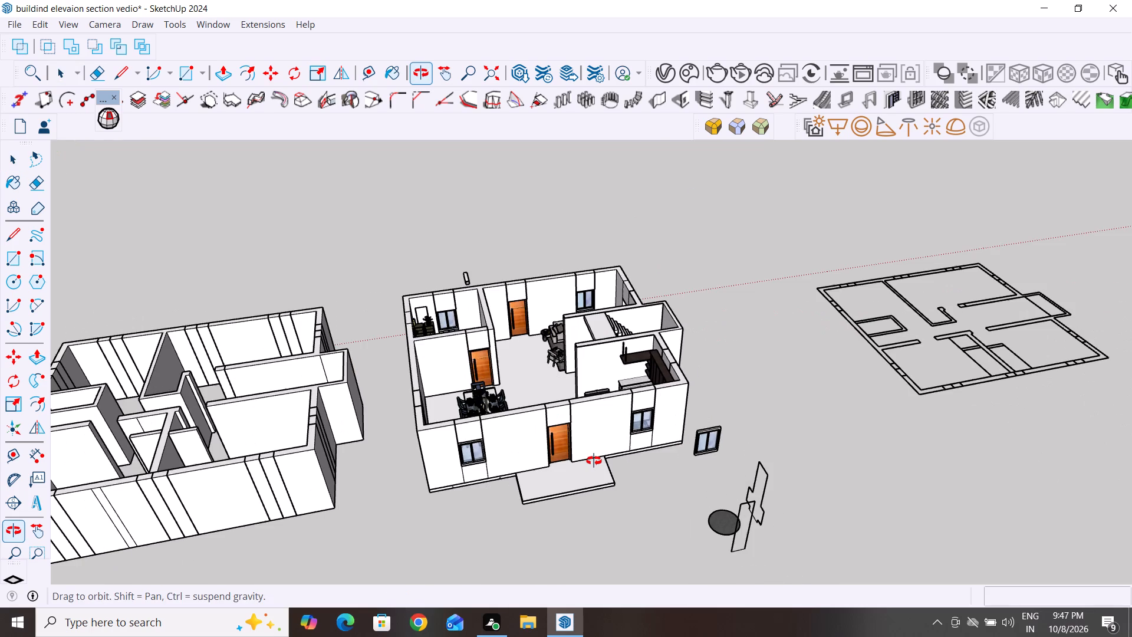
pyautogui.moveTo(594, 461); pyautogui.dragTo(718, 446, button='middle')
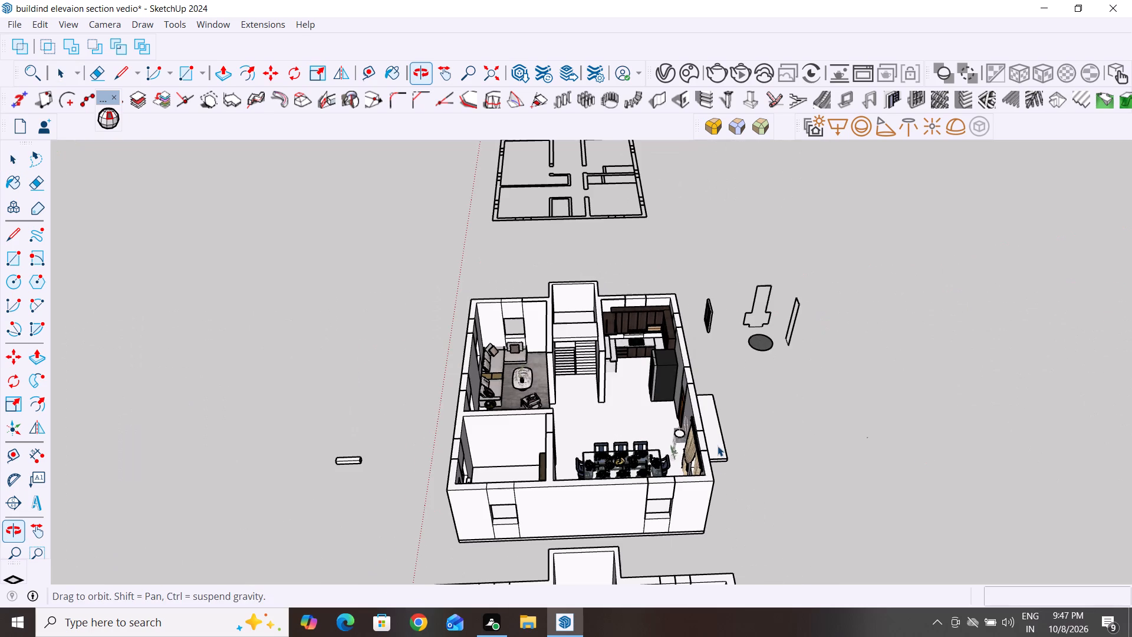
pyautogui.moveTo(718, 446); pyautogui.dragTo(936, 457, button='middle')
pyautogui.scroll(4, 358, 482)
pyautogui.moveTo(427, 505); pyautogui.dragTo(662, 586, button='middle')
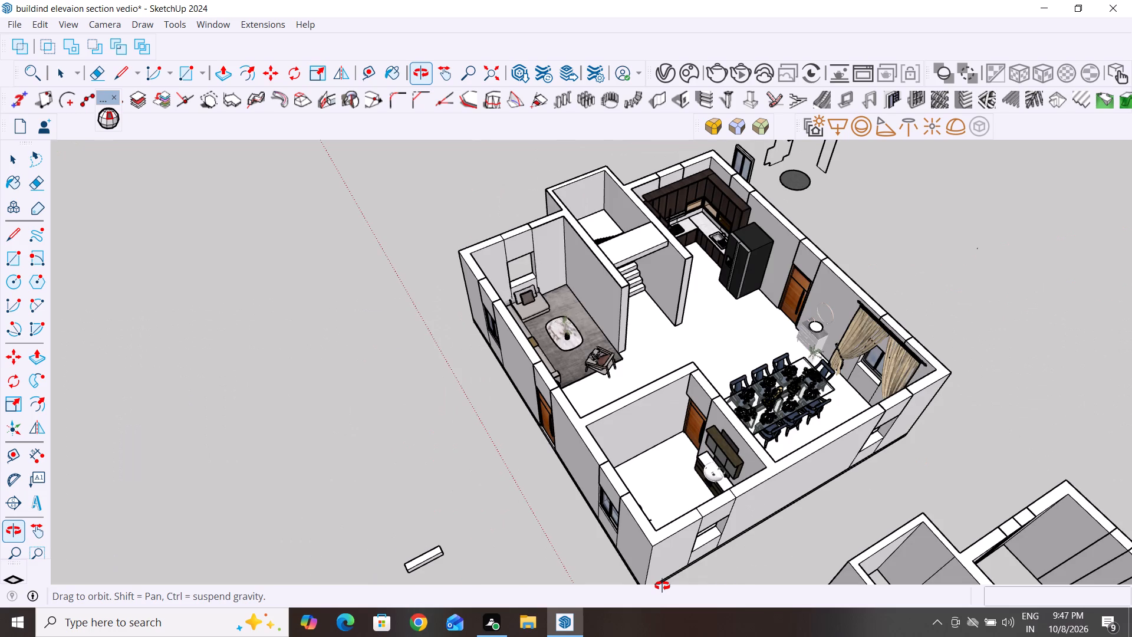
pyautogui.moveTo(662, 586); pyautogui.dragTo(852, 551, button='middle')
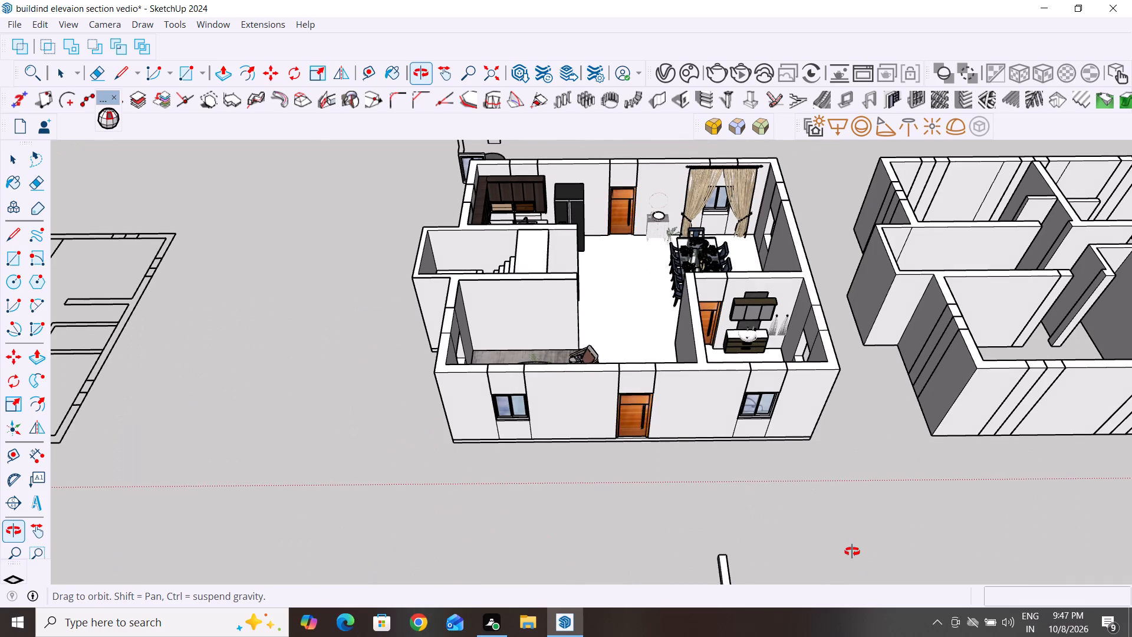
pyautogui.scroll(-4, 521, 452)
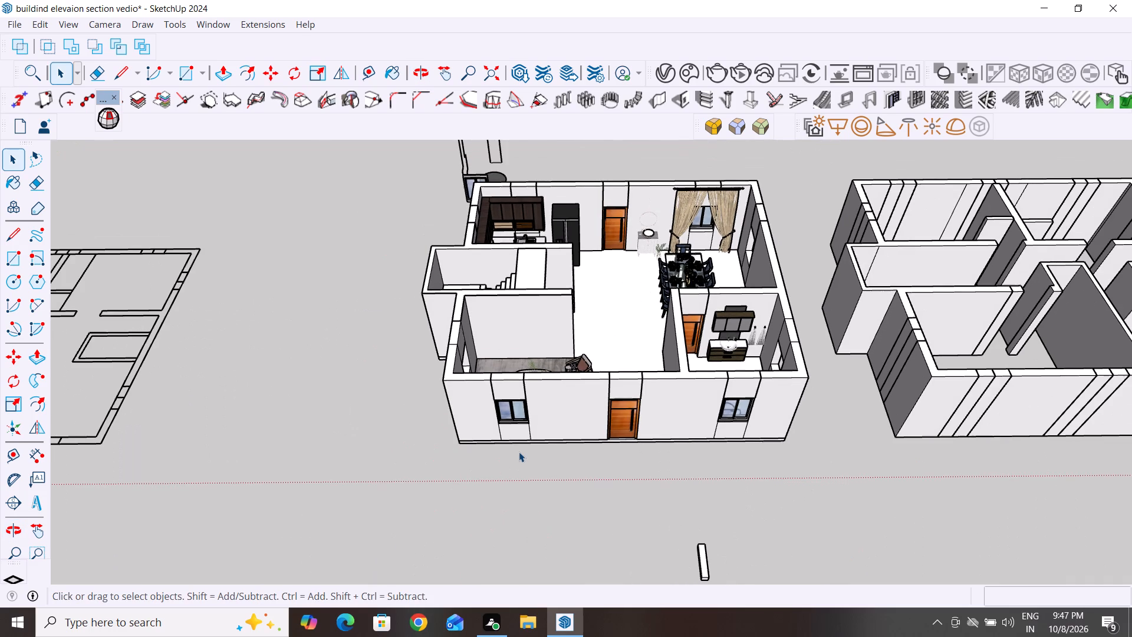
pyautogui.moveTo(728, 421); pyautogui.dragTo(376, 370, button='middle')
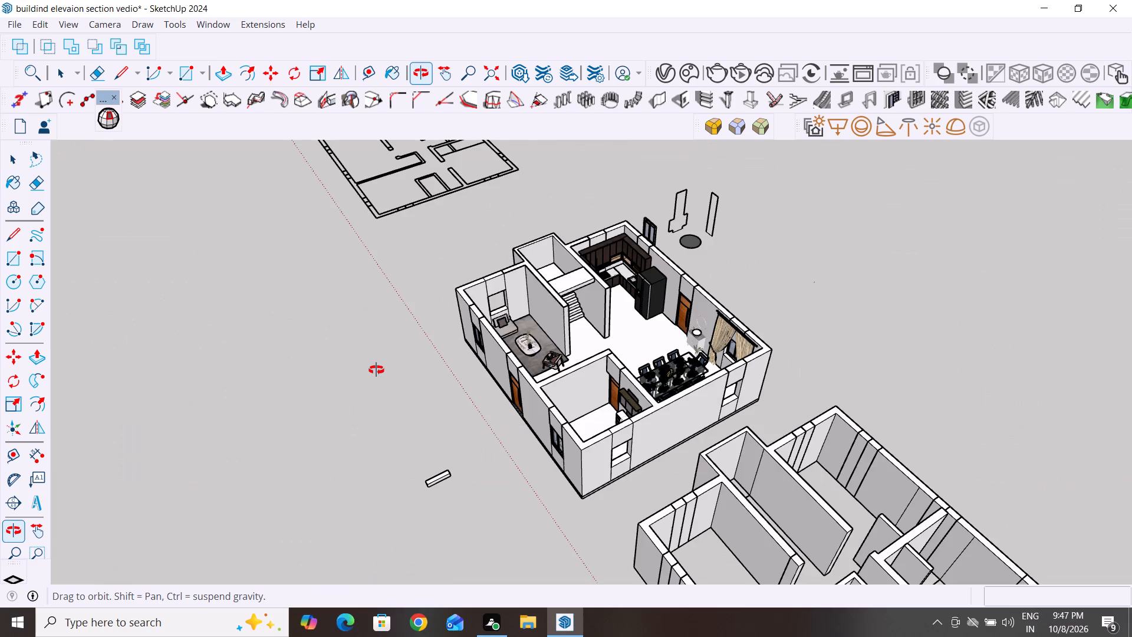
pyautogui.moveTo(376, 370); pyautogui.dragTo(282, 298, button='middle')
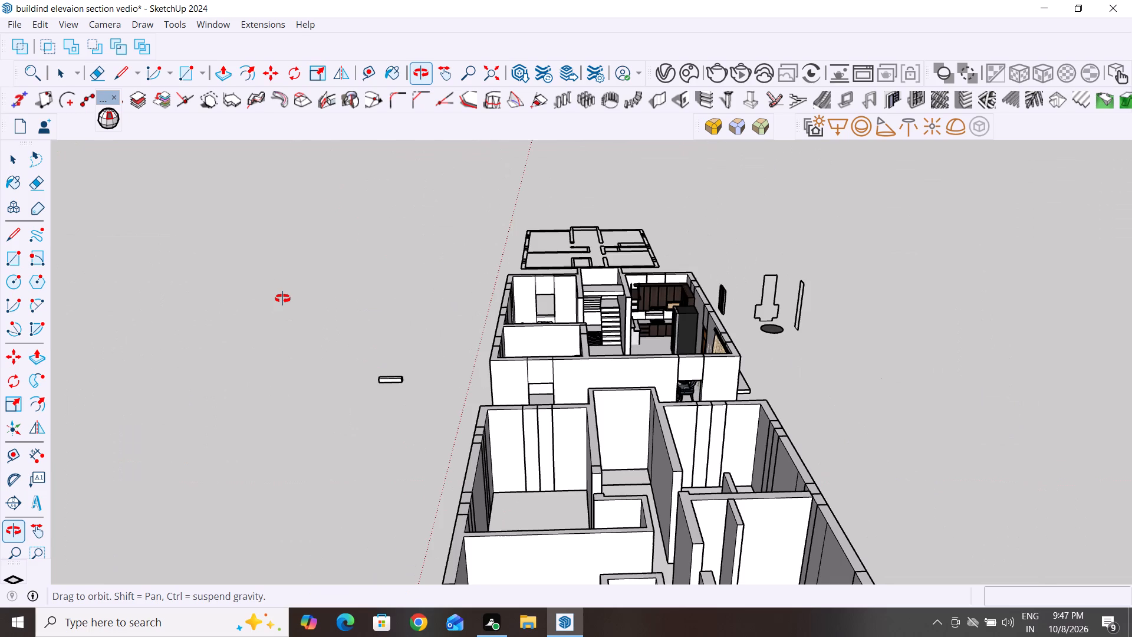
pyautogui.scroll(5, 601, 273)
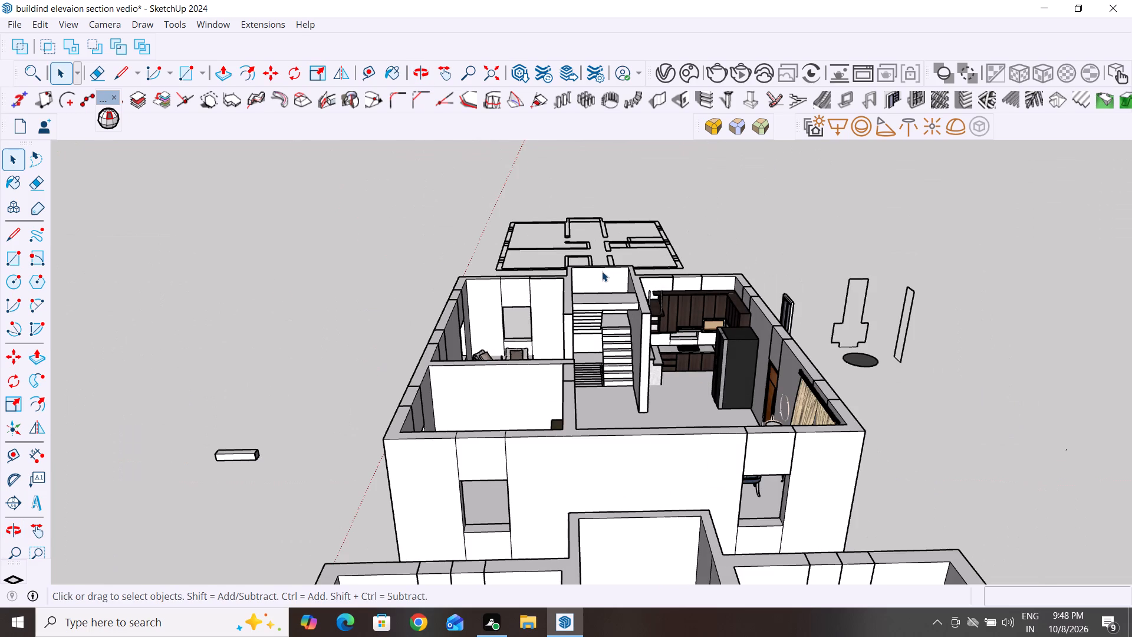
pyautogui.moveTo(662, 387); pyautogui.dragTo(440, 359, button='middle')
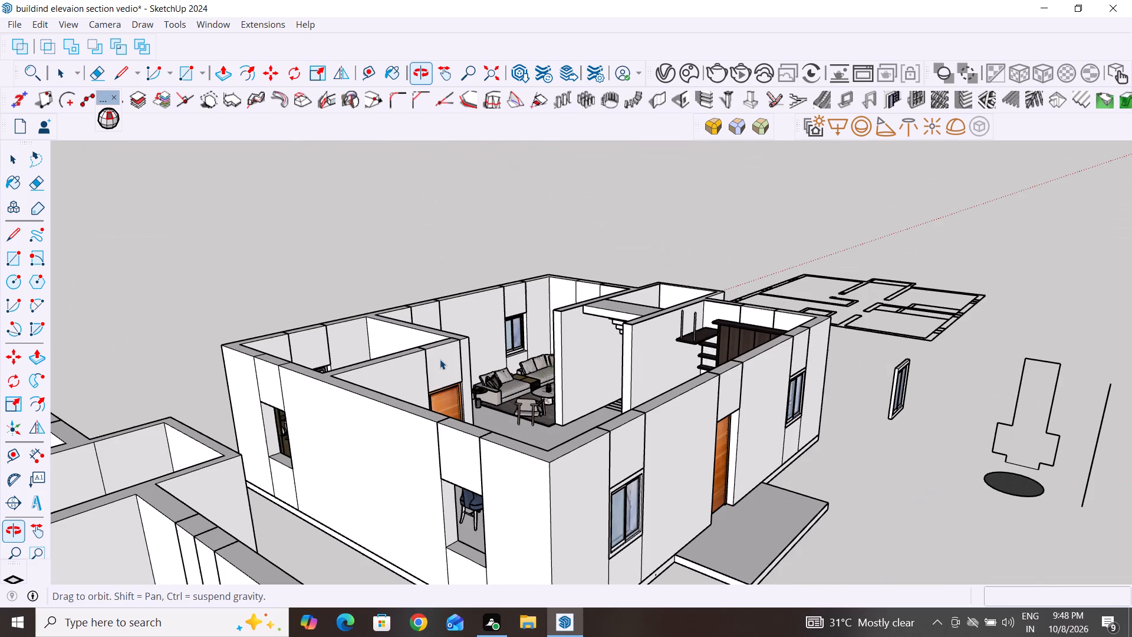
# Copy the plinth slab by its corner 10' 6" straight up onto the top of the walls as the roof slab.
pyautogui.click(752, 544)
pyautogui.scroll(-2, 845, 341)
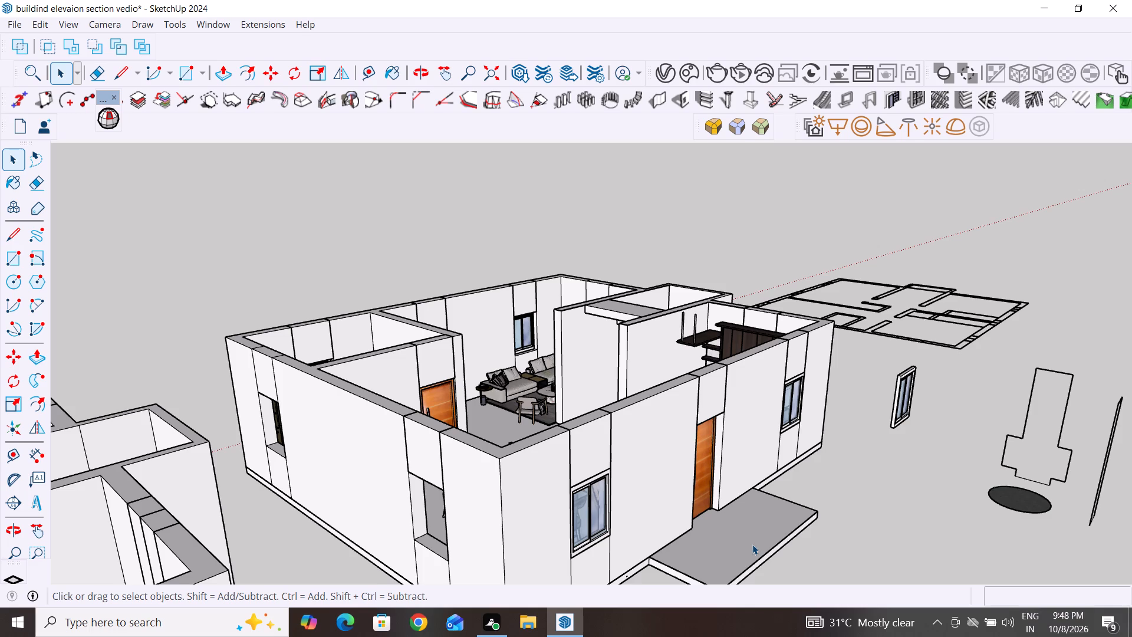
pyautogui.scroll(-2, 752, 544)
pyautogui.press('m')
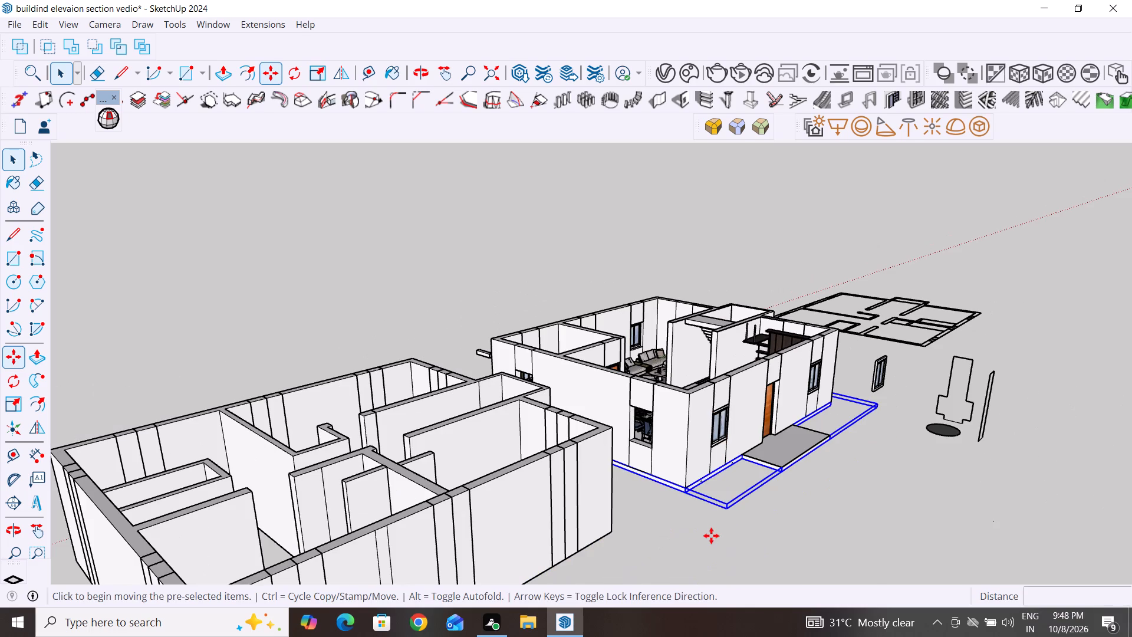
pyautogui.scroll(7, 685, 481)
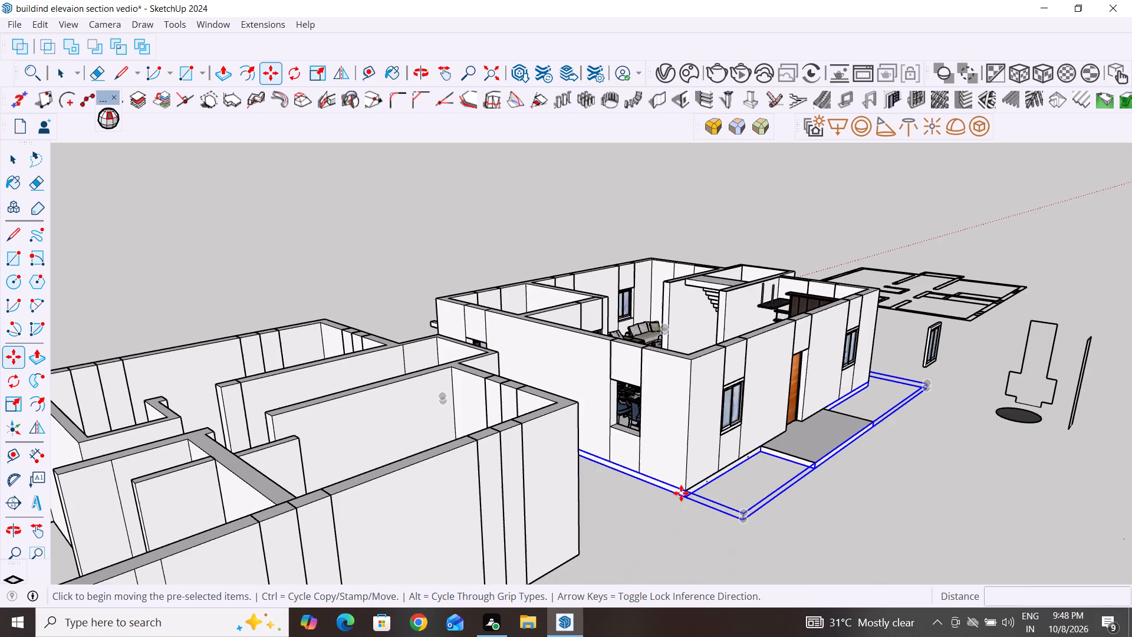
pyautogui.scroll(2, 681, 493)
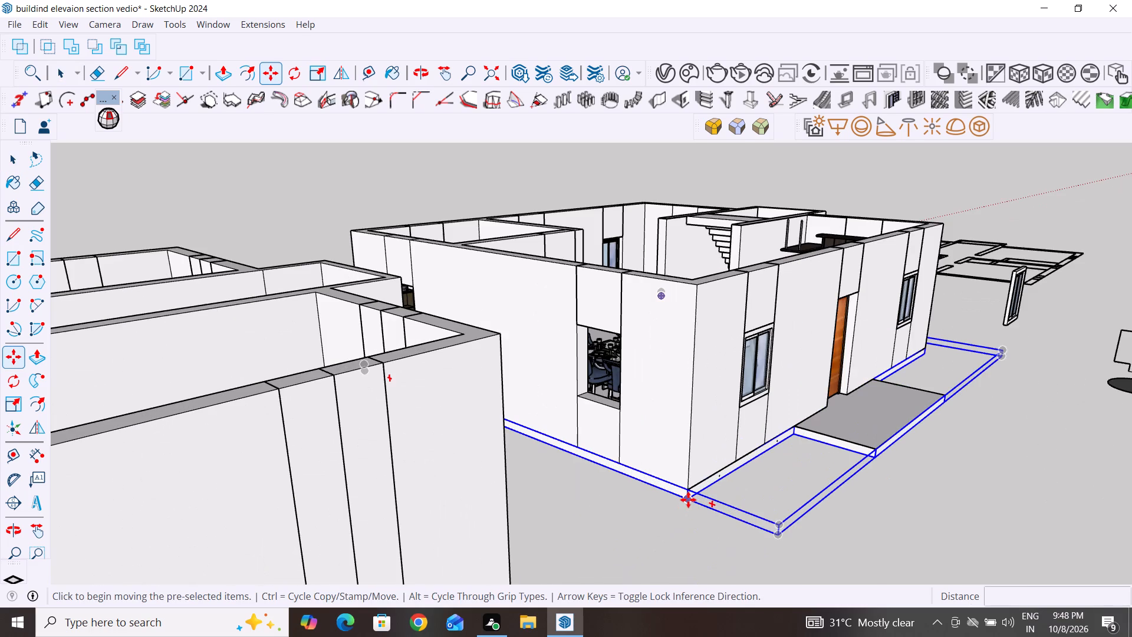
pyautogui.click(688, 500)
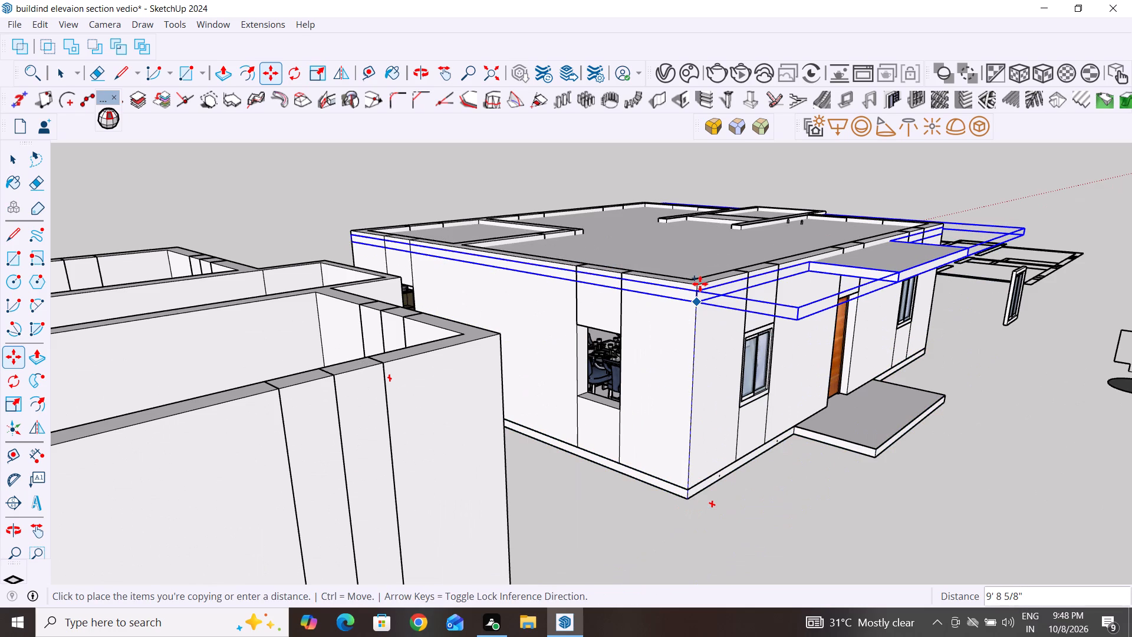
pyautogui.scroll(4, 697, 282)
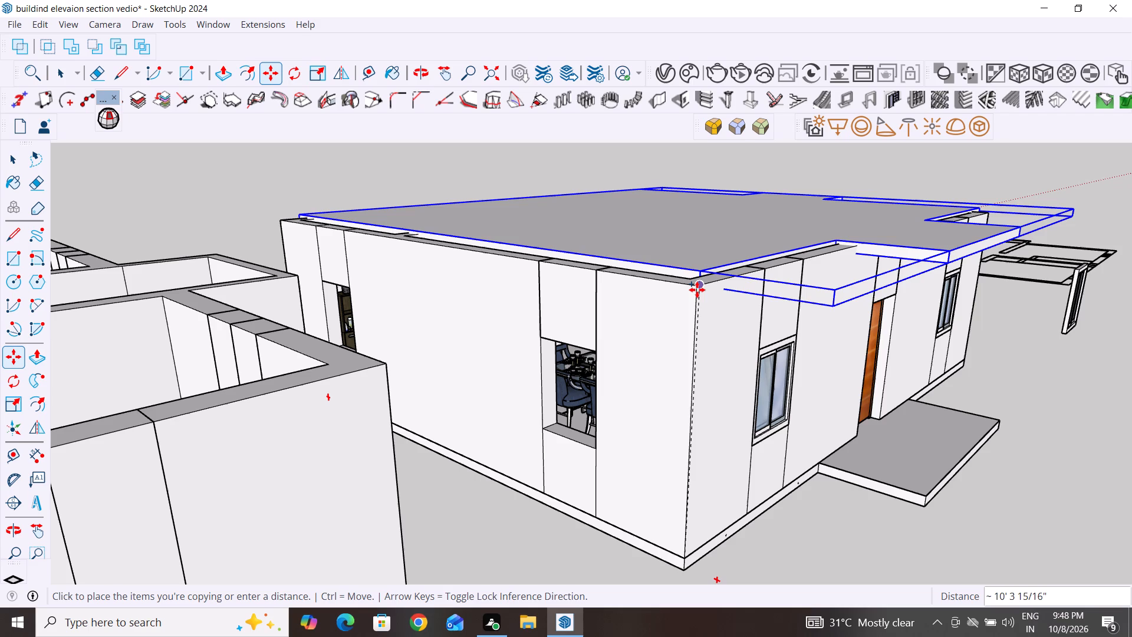
pyautogui.scroll(8, 697, 290)
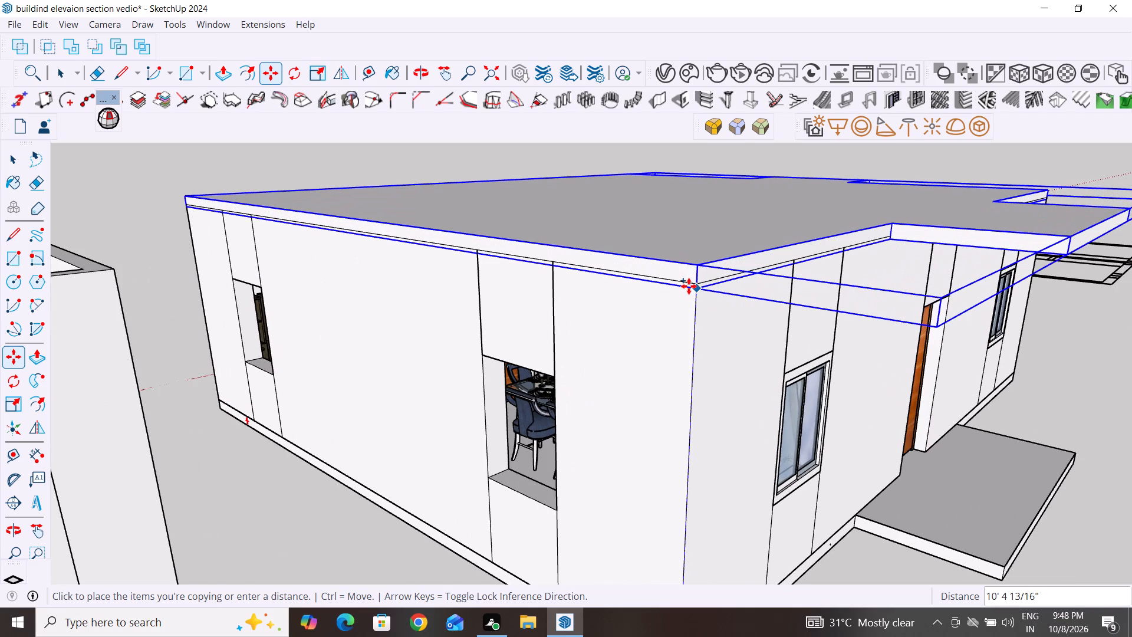
pyautogui.click(700, 290)
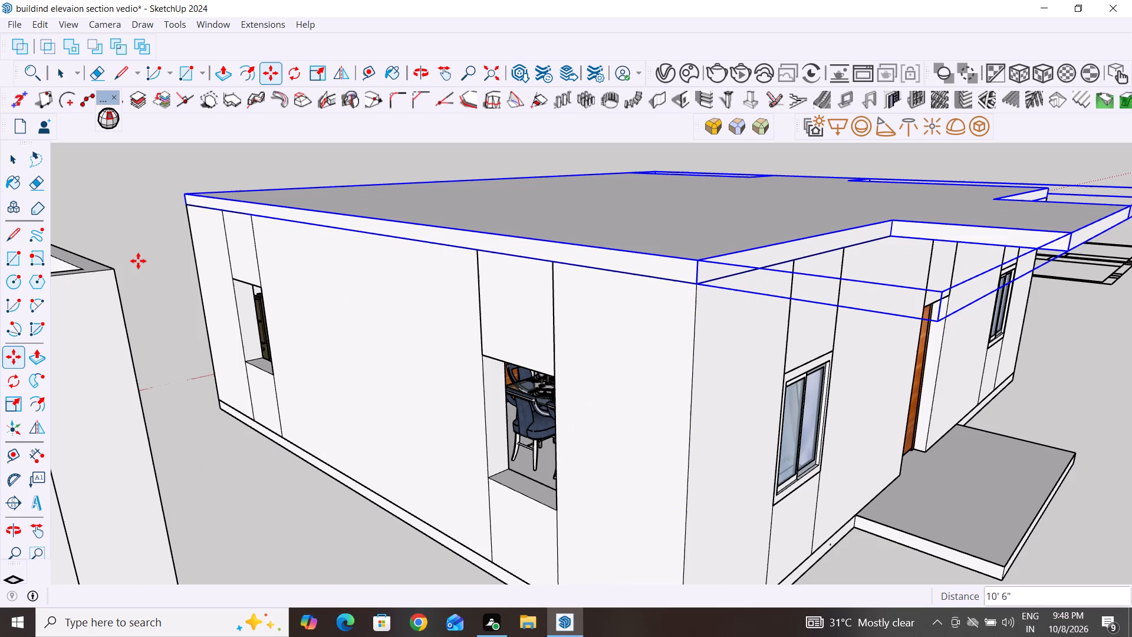
pyautogui.click(11, 165)
pyautogui.click(111, 199)
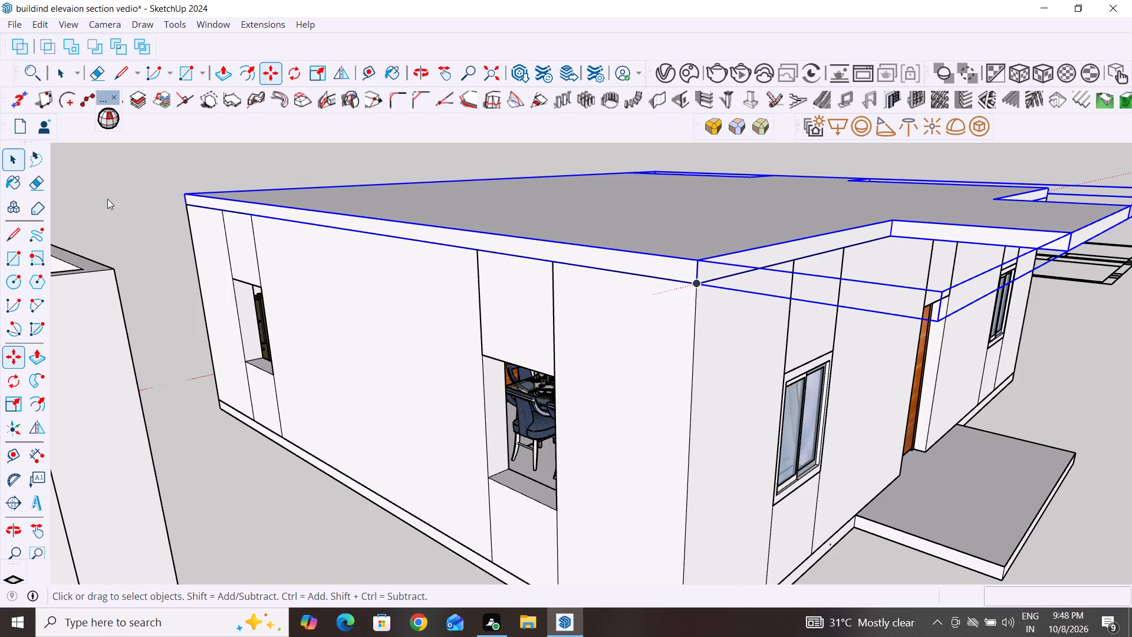
# Rotate the spare sliding window beside the building 90° about its lower corner to face the side wall.
pyautogui.scroll(-10, 514, 268)
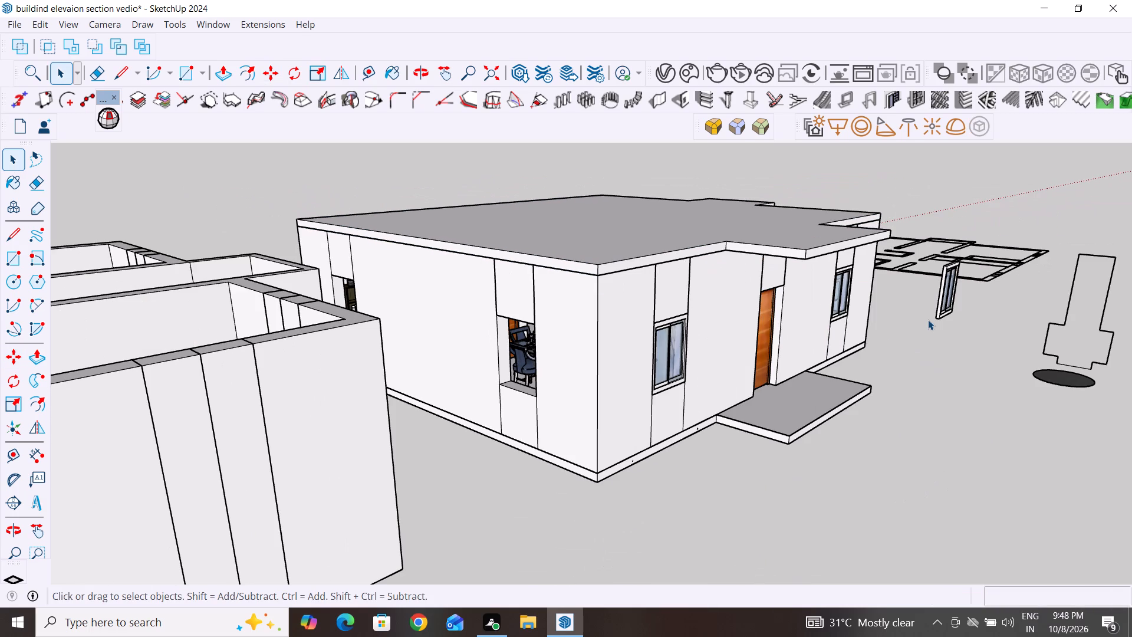
pyautogui.click(942, 315)
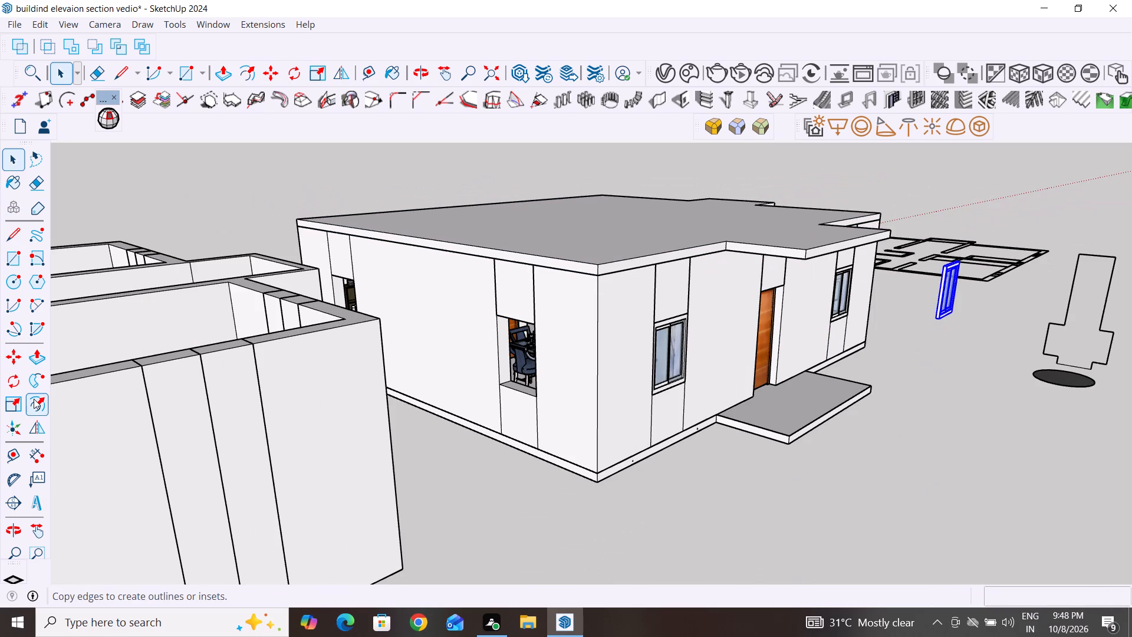
pyautogui.click(12, 380)
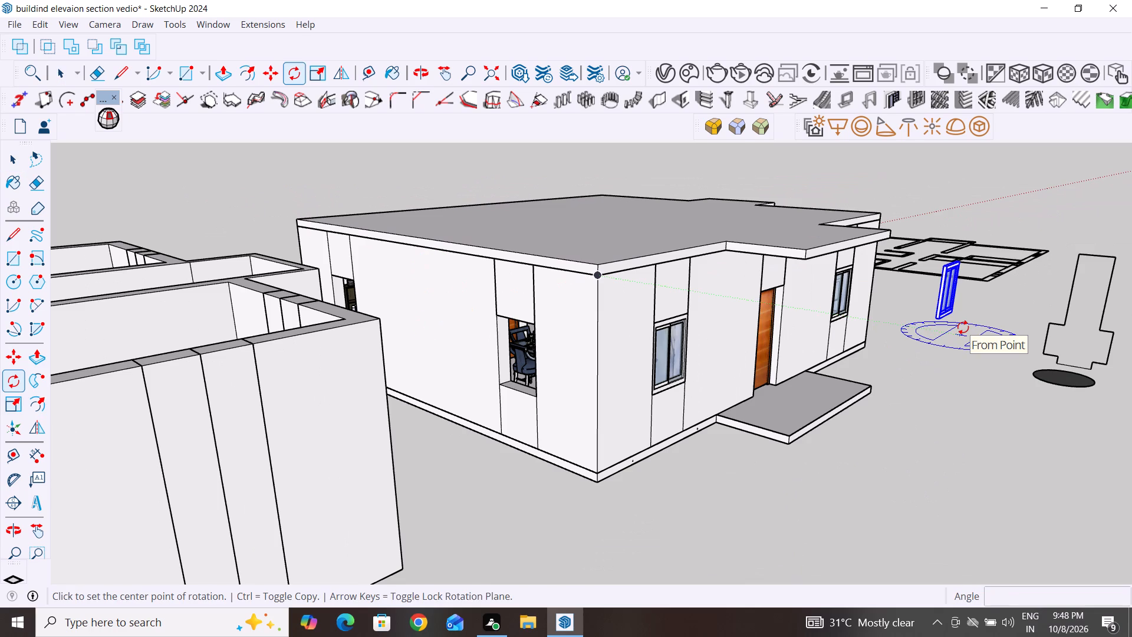
pyautogui.scroll(5, 972, 301)
pyautogui.scroll(1, 1039, 279)
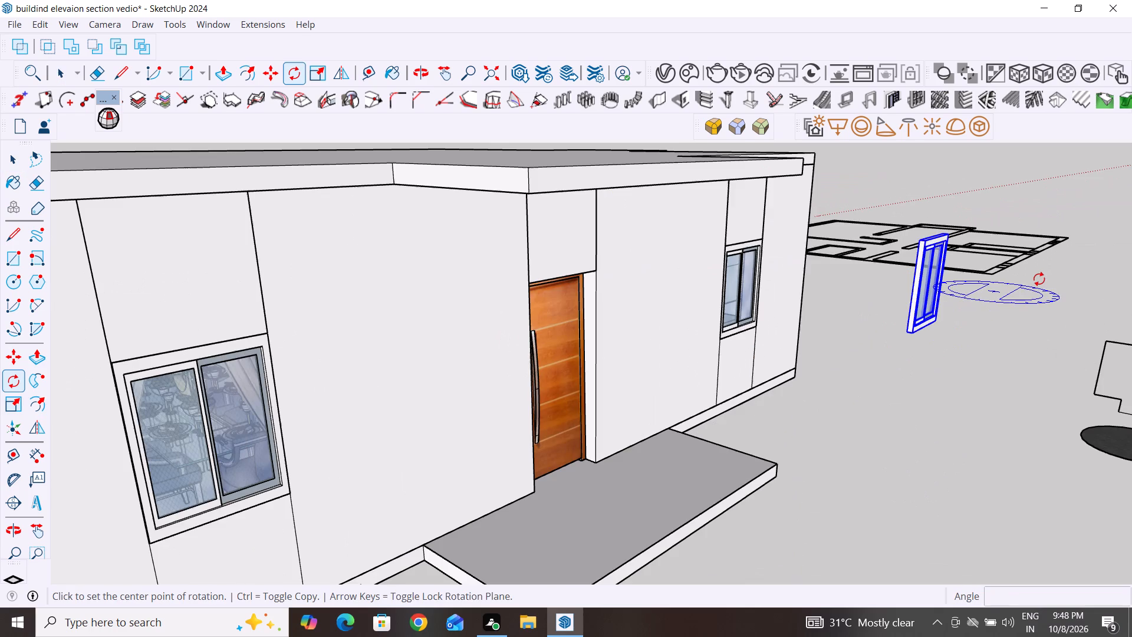
pyautogui.scroll(3, 1039, 279)
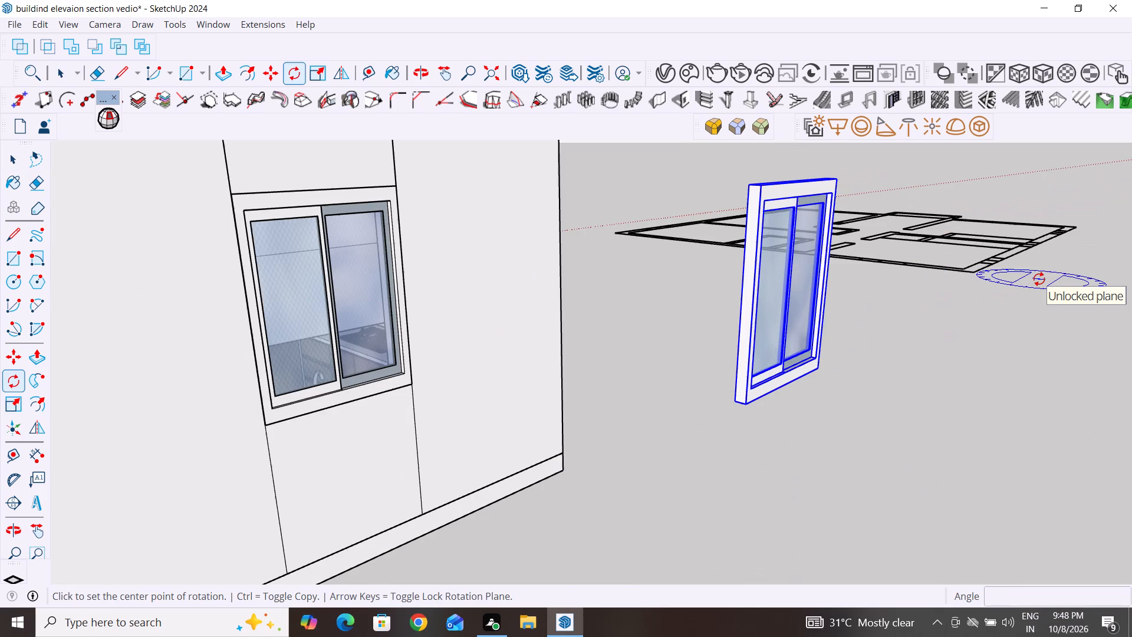
pyautogui.click(744, 402)
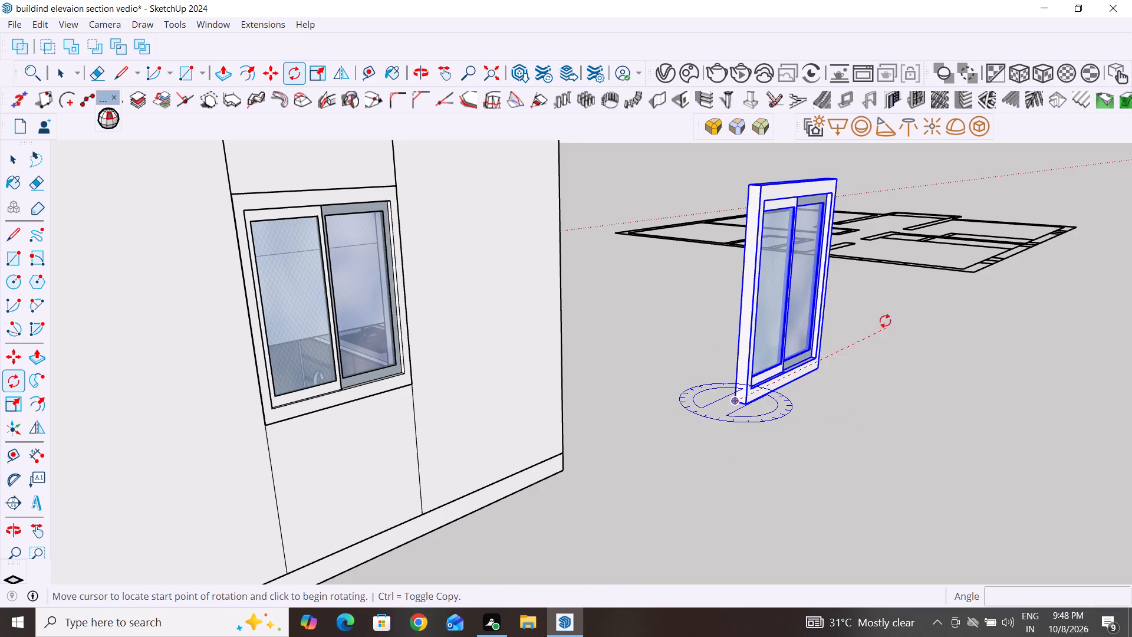
pyautogui.click(891, 316)
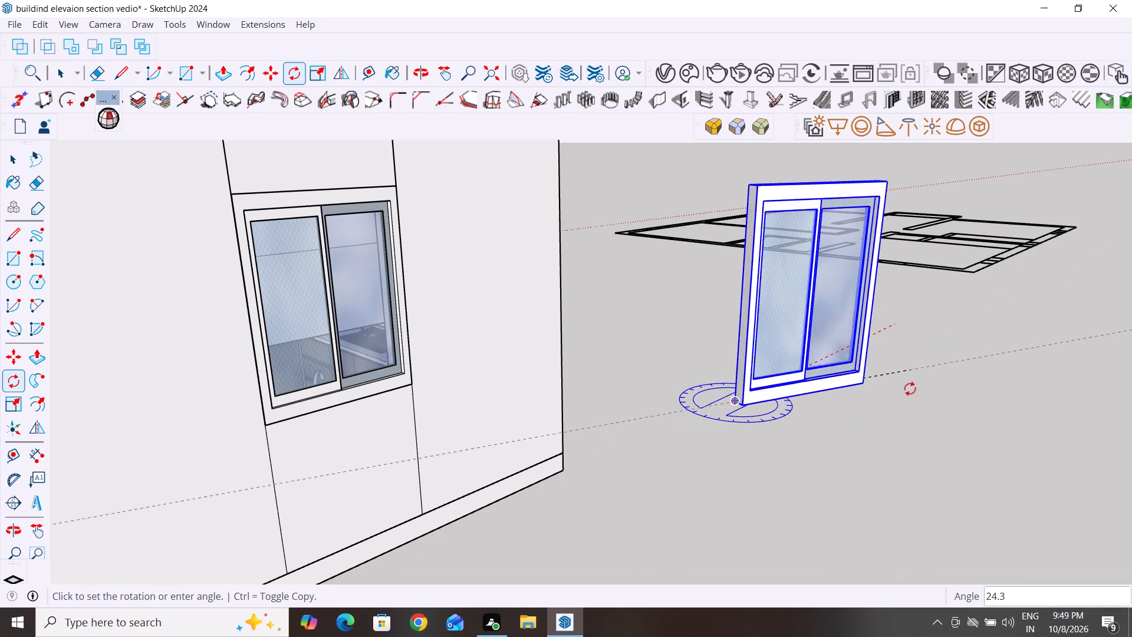
pyautogui.click(868, 440)
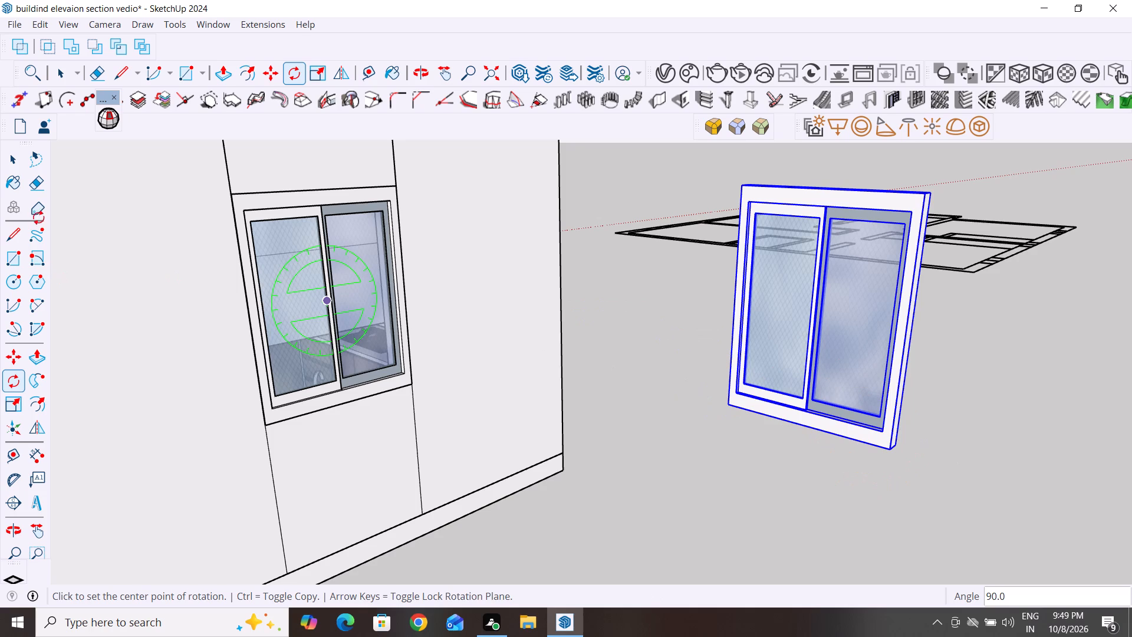
pyautogui.click(12, 166)
pyautogui.click(651, 297)
# Move the rotated spare window by its lower corner about 35' into the side-wall opening by the dining table.
pyautogui.scroll(-5, 926, 370)
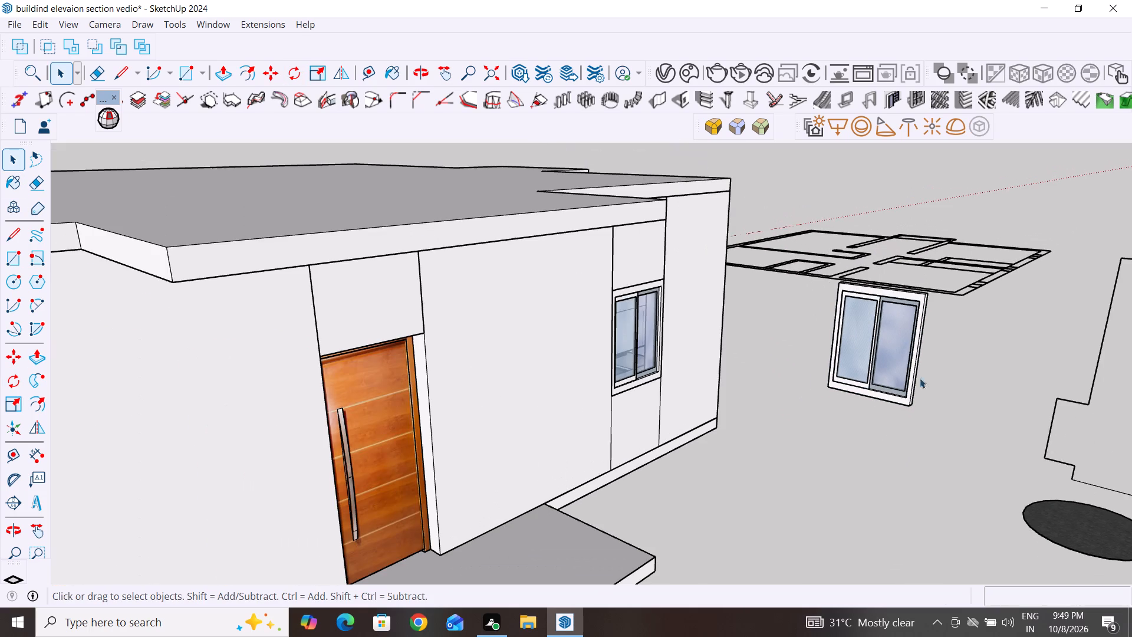
pyautogui.click(906, 402)
pyautogui.press('m')
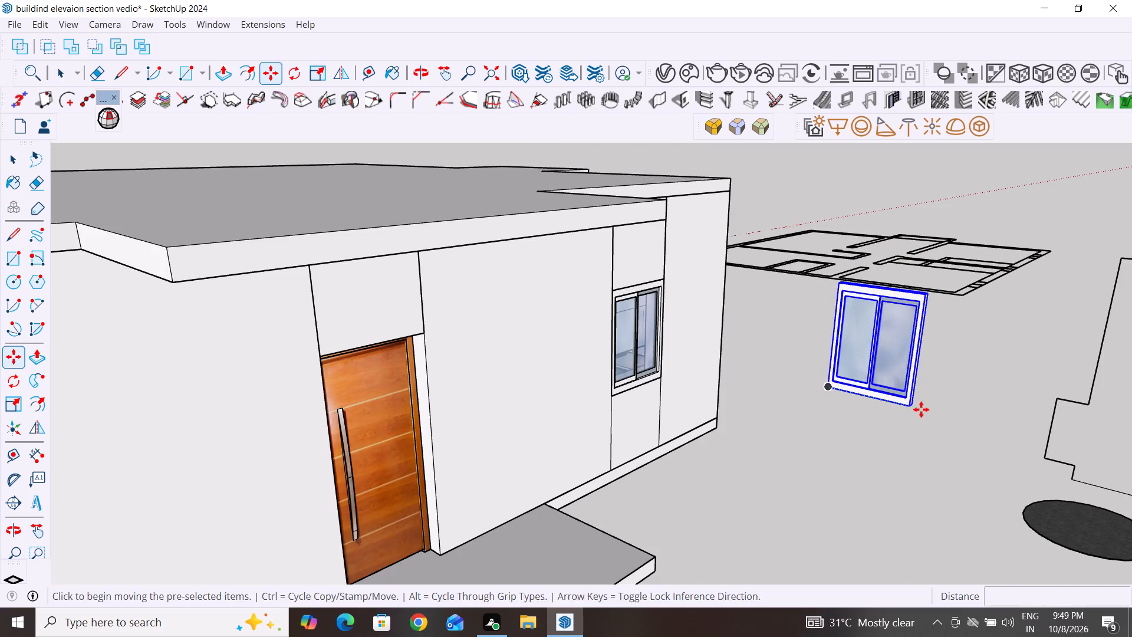
pyautogui.click(915, 403)
pyautogui.scroll(-7, 1019, 419)
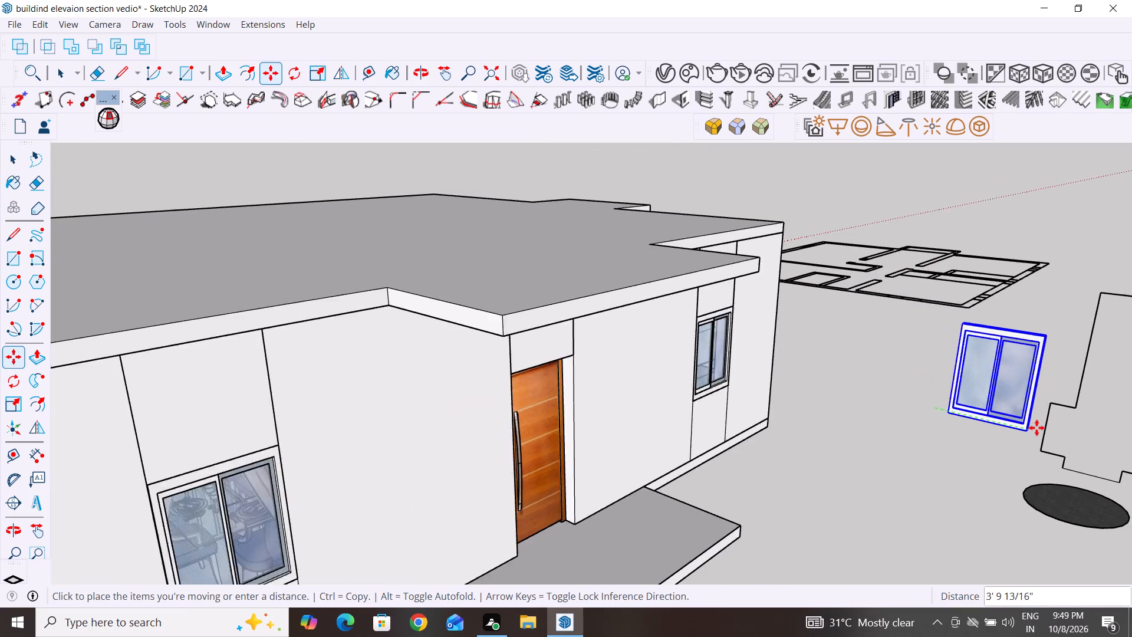
pyautogui.scroll(-11, 1036, 428)
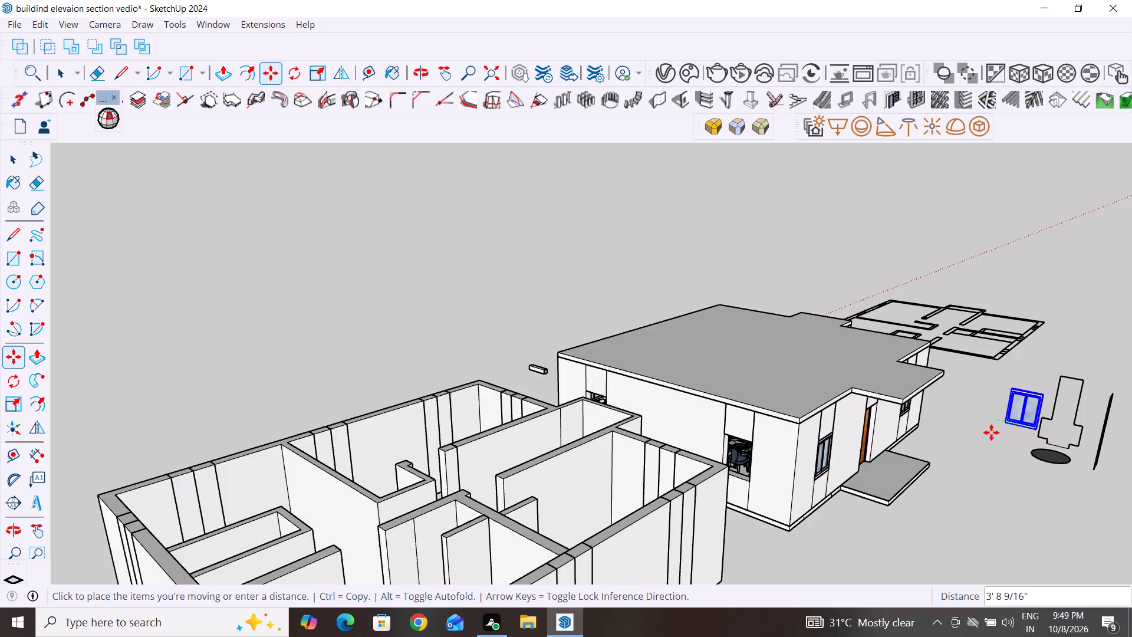
pyautogui.scroll(6, 788, 496)
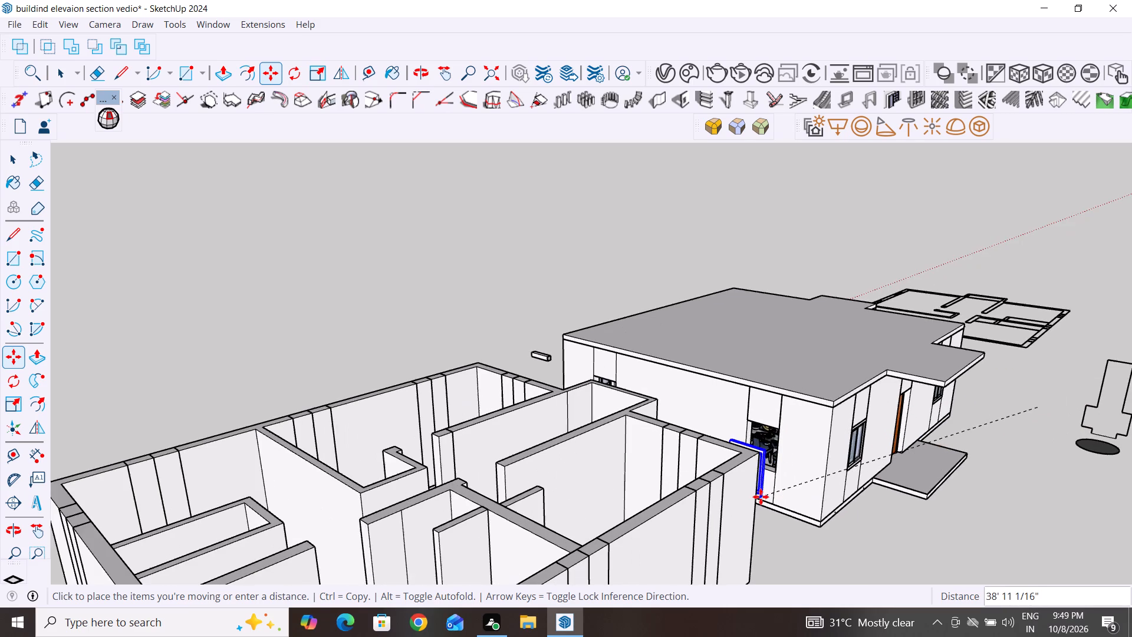
pyautogui.scroll(15, 764, 489)
pyautogui.scroll(2, 781, 430)
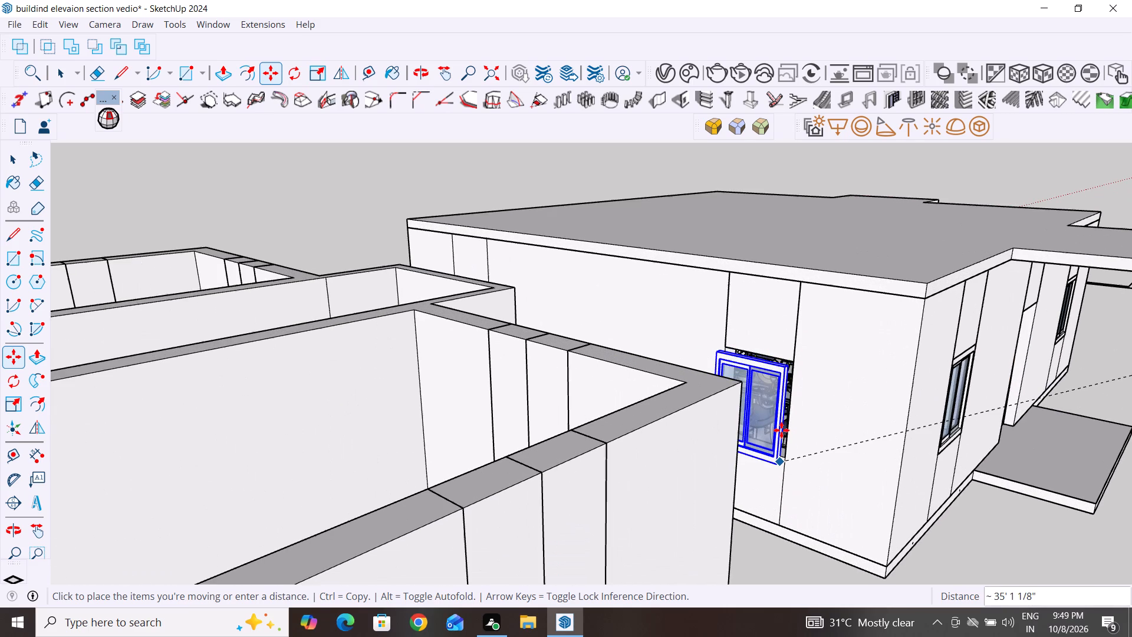
pyautogui.scroll(8, 781, 430)
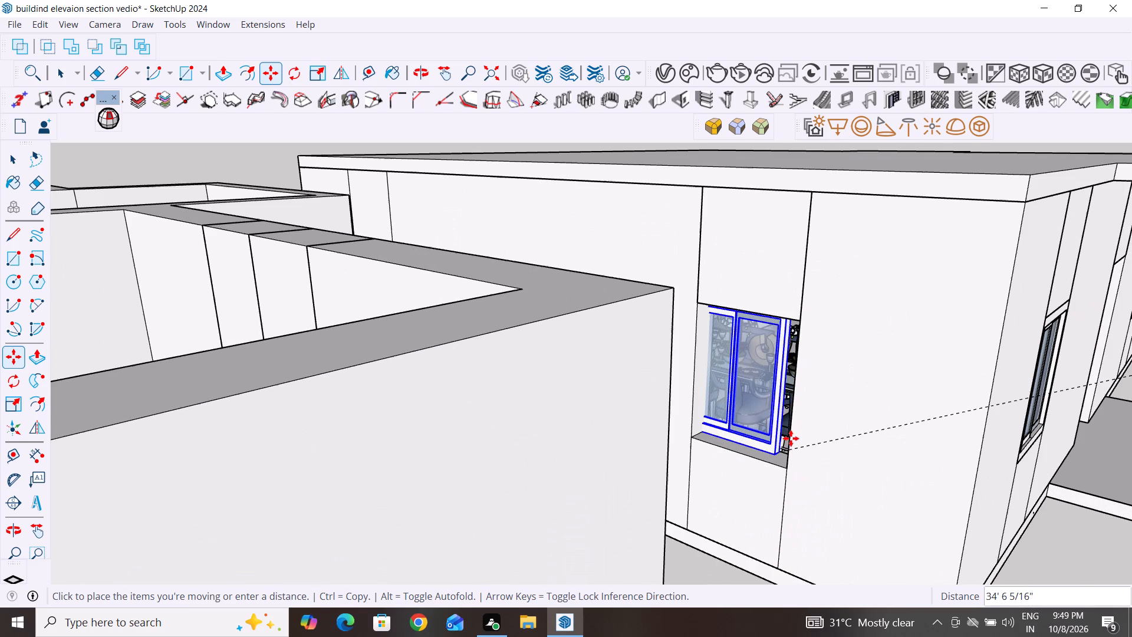
pyautogui.scroll(6, 791, 438)
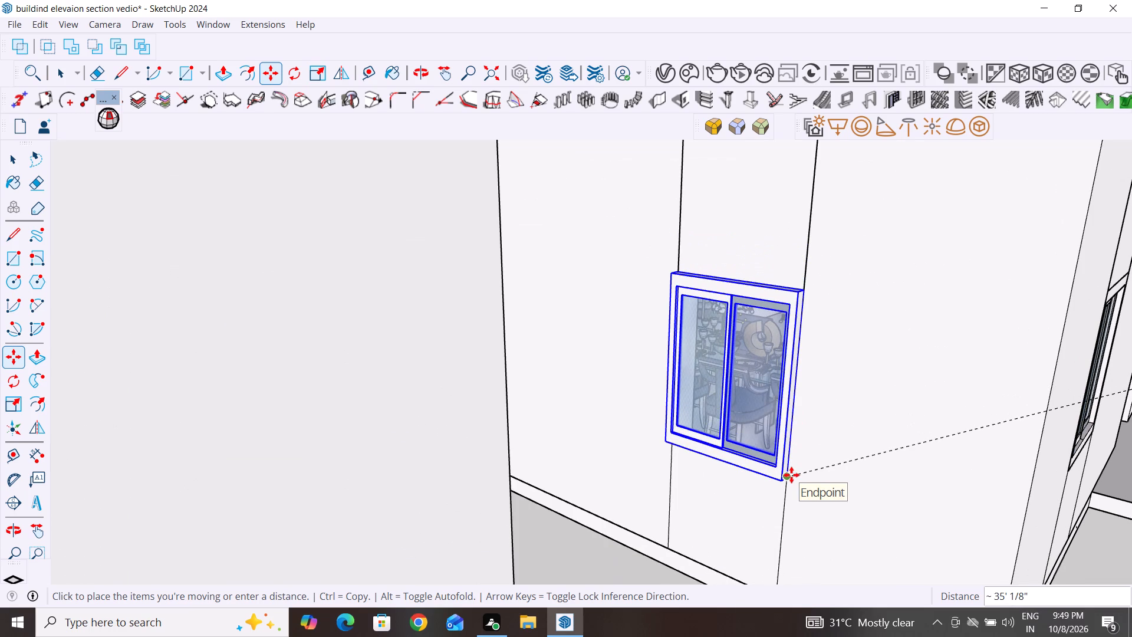
pyautogui.click(791, 475)
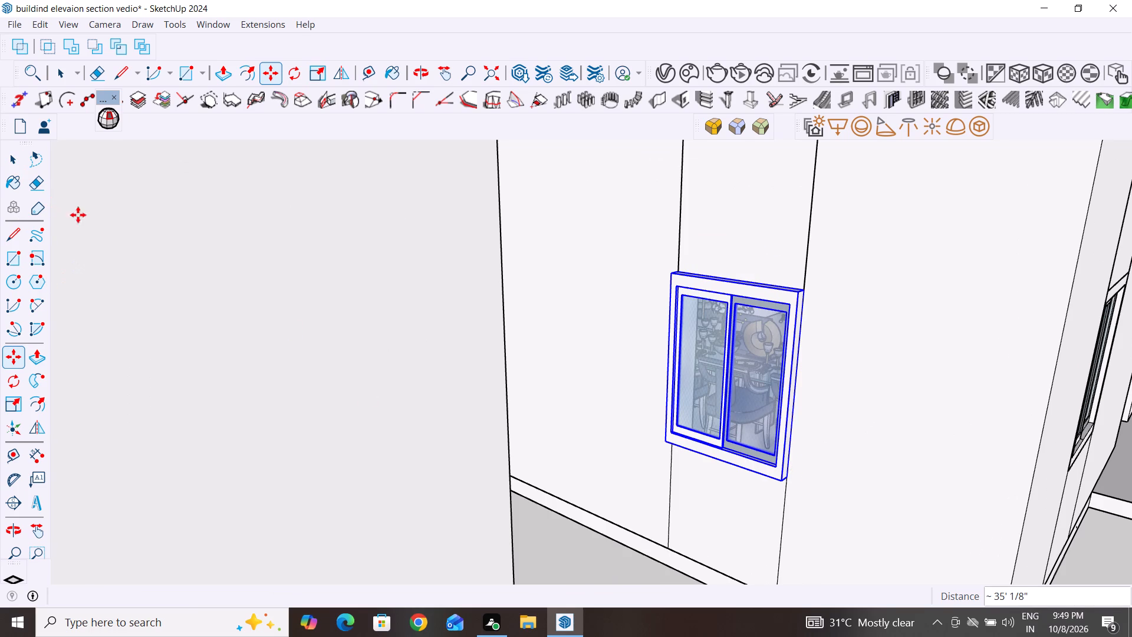
pyautogui.click(14, 163)
pyautogui.click(560, 534)
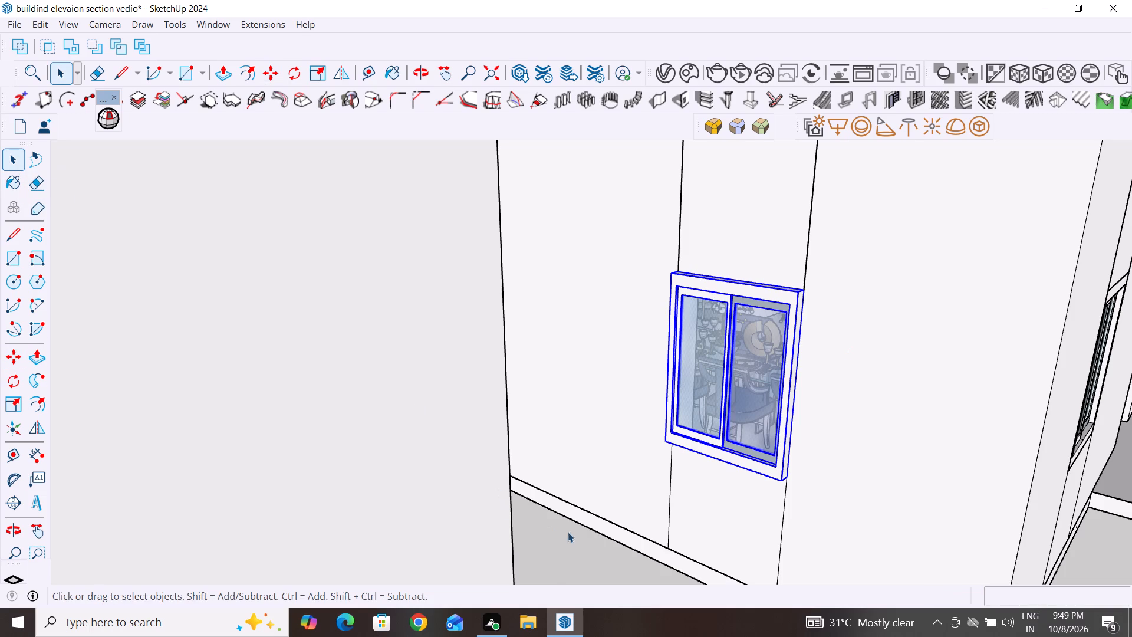
# Move the dining-side window about 3" by its lower outer corner onto the matching corner of its wall opening.
pyautogui.moveTo(774, 480); pyautogui.dragTo(781, 400, button='middle')
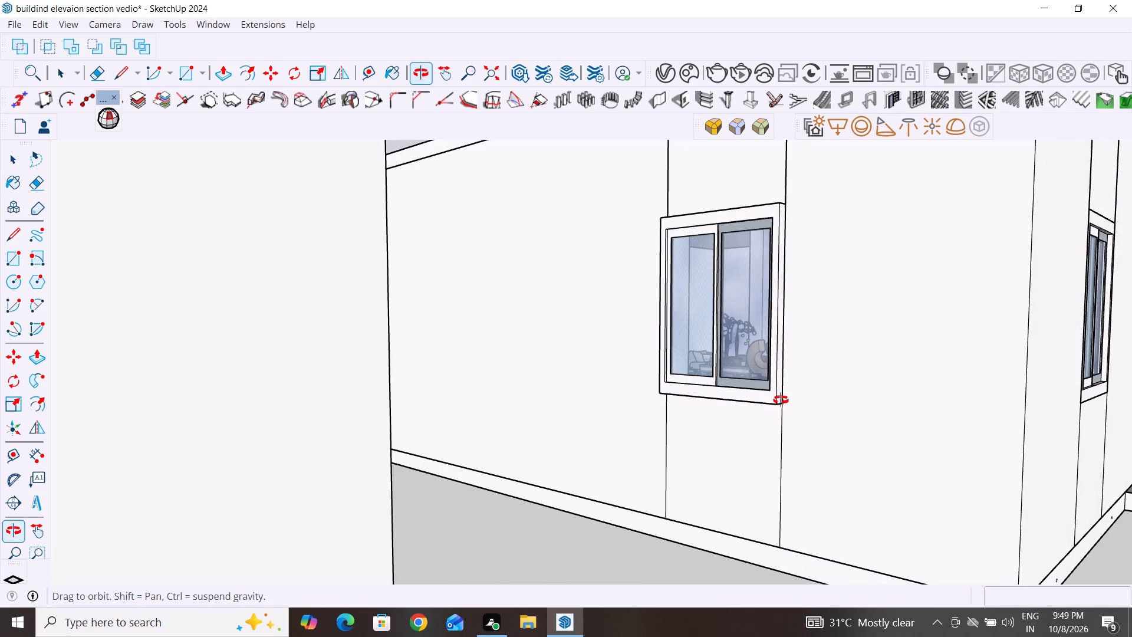
pyautogui.moveTo(781, 400); pyautogui.dragTo(802, 392, button='middle')
pyautogui.moveTo(795, 399); pyautogui.dragTo(735, 421, button='middle')
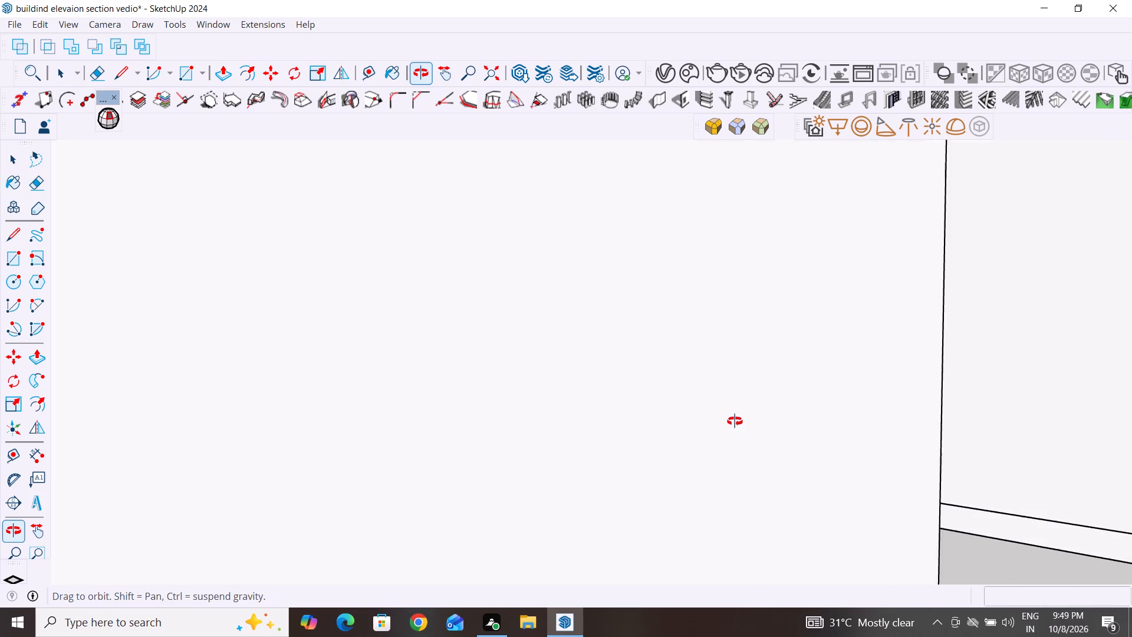
pyautogui.moveTo(735, 421); pyautogui.dragTo(705, 442, button='middle')
pyautogui.scroll(-6, 665, 457)
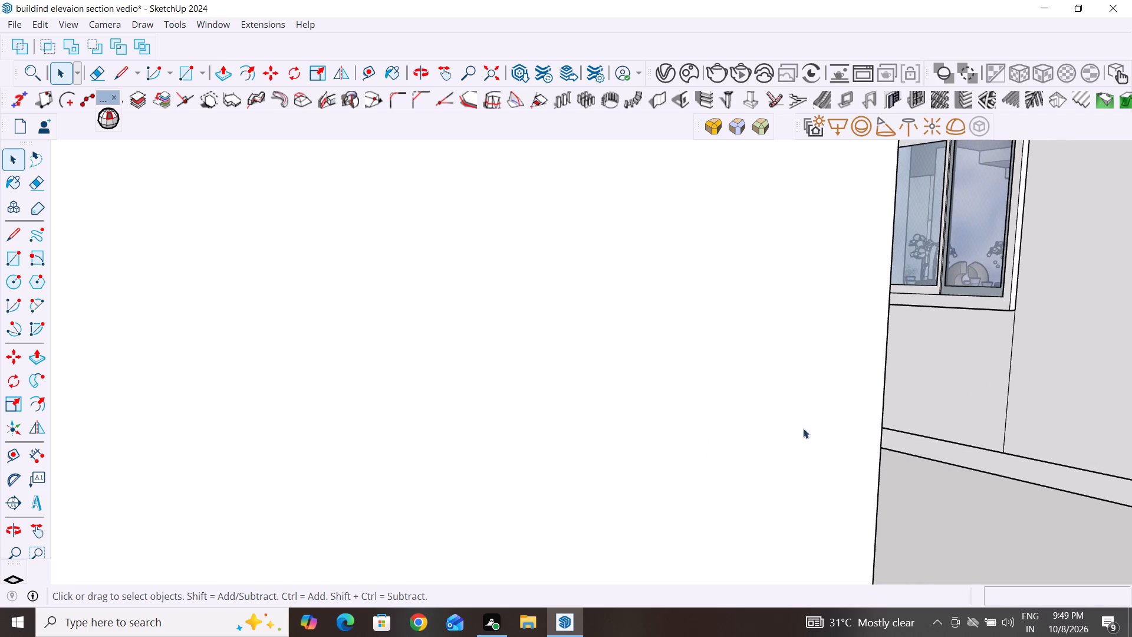
pyautogui.scroll(-2, 1029, 261)
pyautogui.moveTo(998, 347); pyautogui.dragTo(977, 403, button='middle')
pyautogui.scroll(8, 1026, 308)
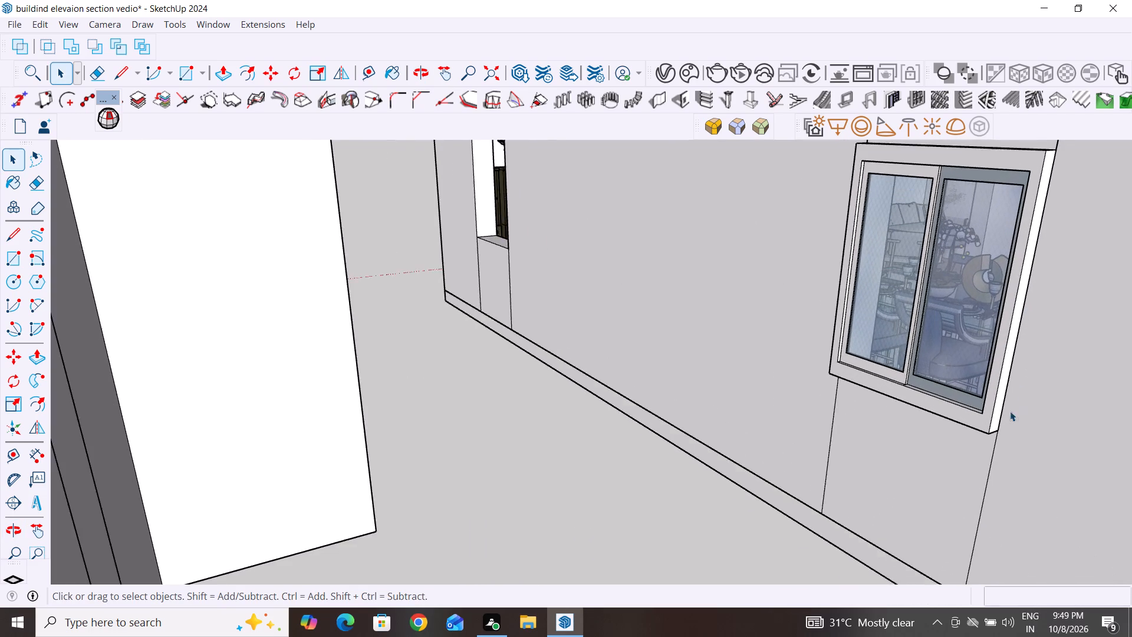
pyautogui.click(983, 437)
pyautogui.press('m')
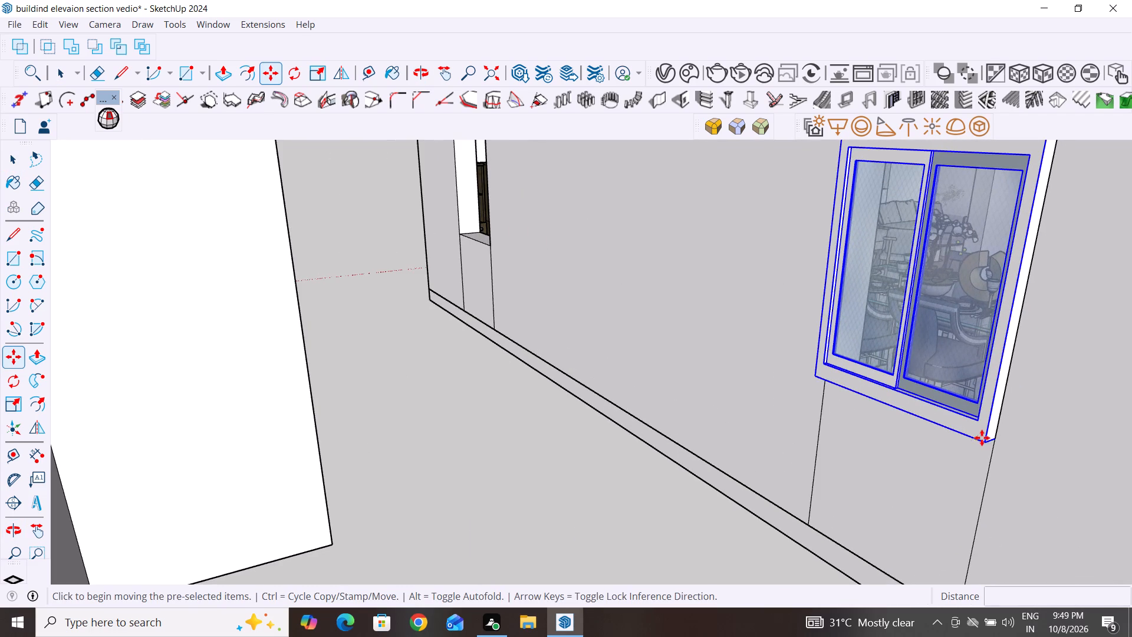
pyautogui.click(980, 444)
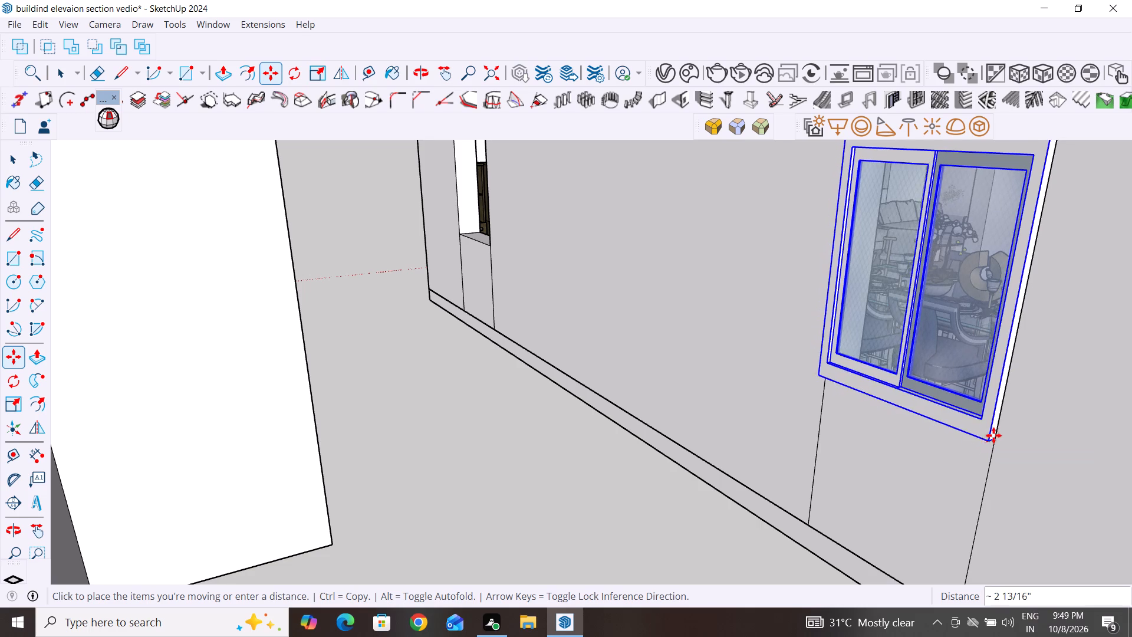
pyautogui.click(996, 433)
pyautogui.scroll(-2, 809, 500)
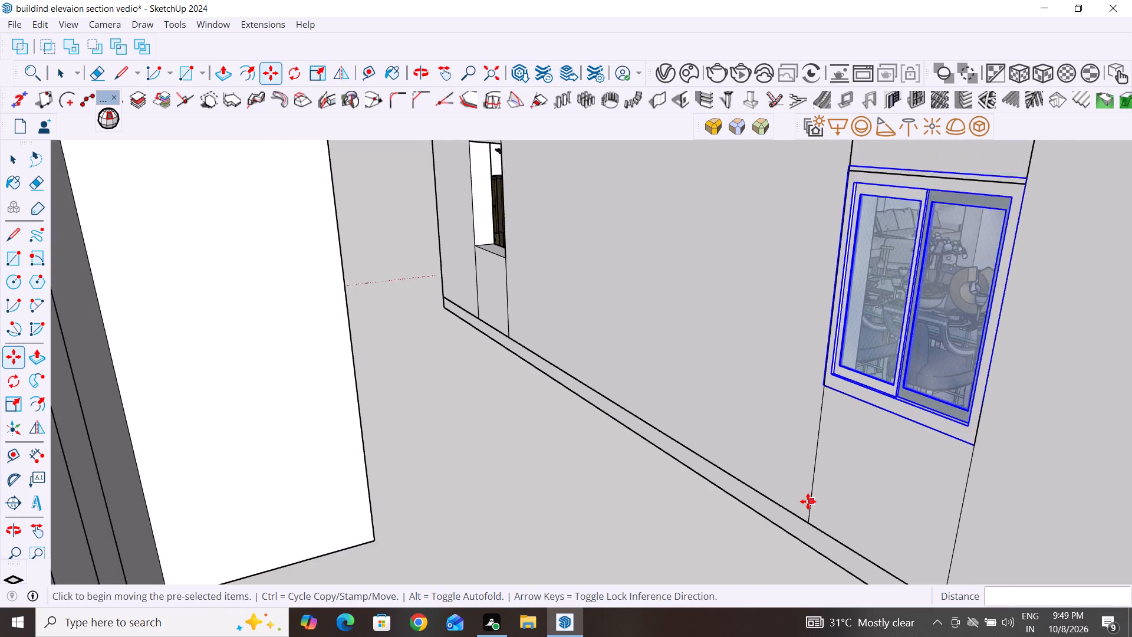
pyautogui.scroll(-1, 808, 501)
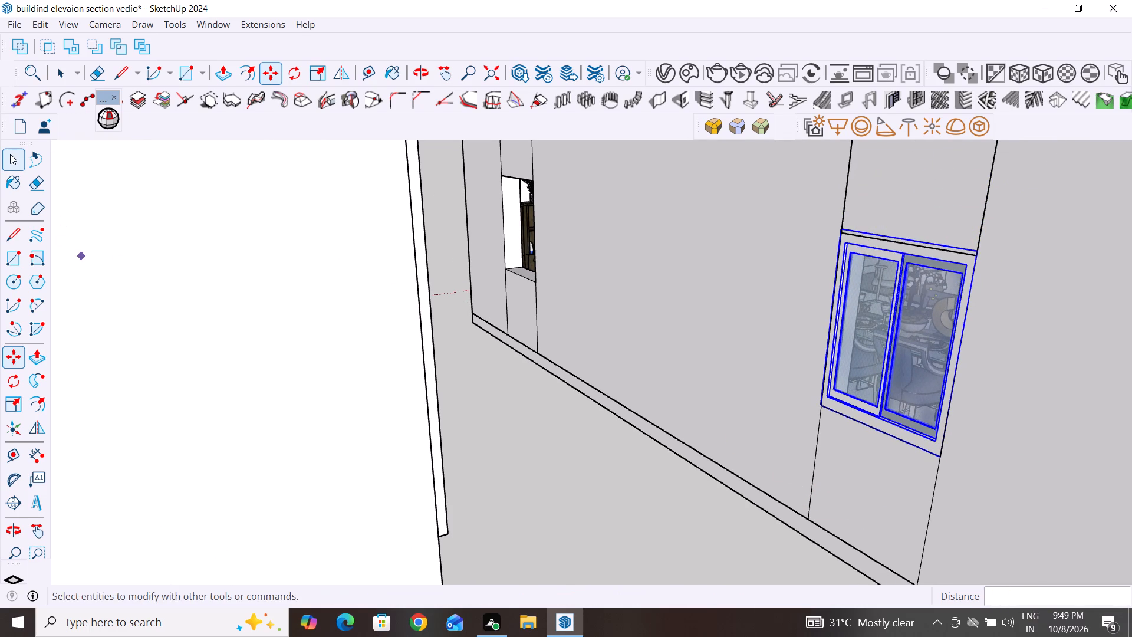
# Examine how the dining-side window sits in its side-wall opening from outside.
pyautogui.click(10, 154)
pyautogui.click(476, 452)
pyautogui.scroll(-2, 478, 452)
pyautogui.moveTo(611, 494); pyautogui.dragTo(656, 531, button='middle')
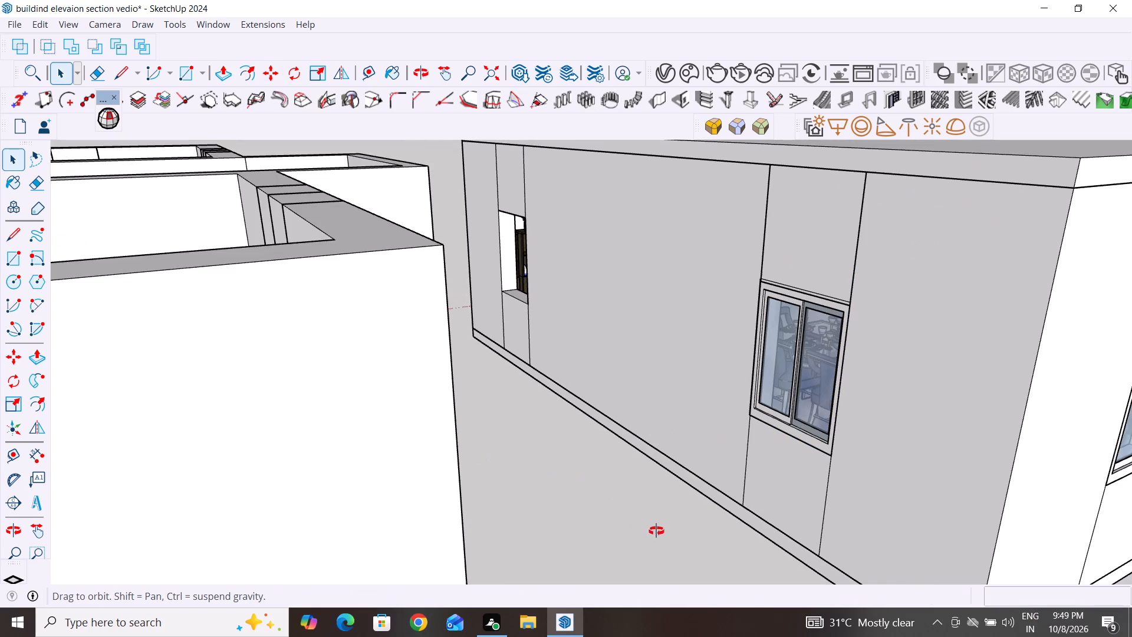
pyautogui.moveTo(656, 531); pyautogui.dragTo(707, 539, button='middle')
pyautogui.scroll(3, 1078, 446)
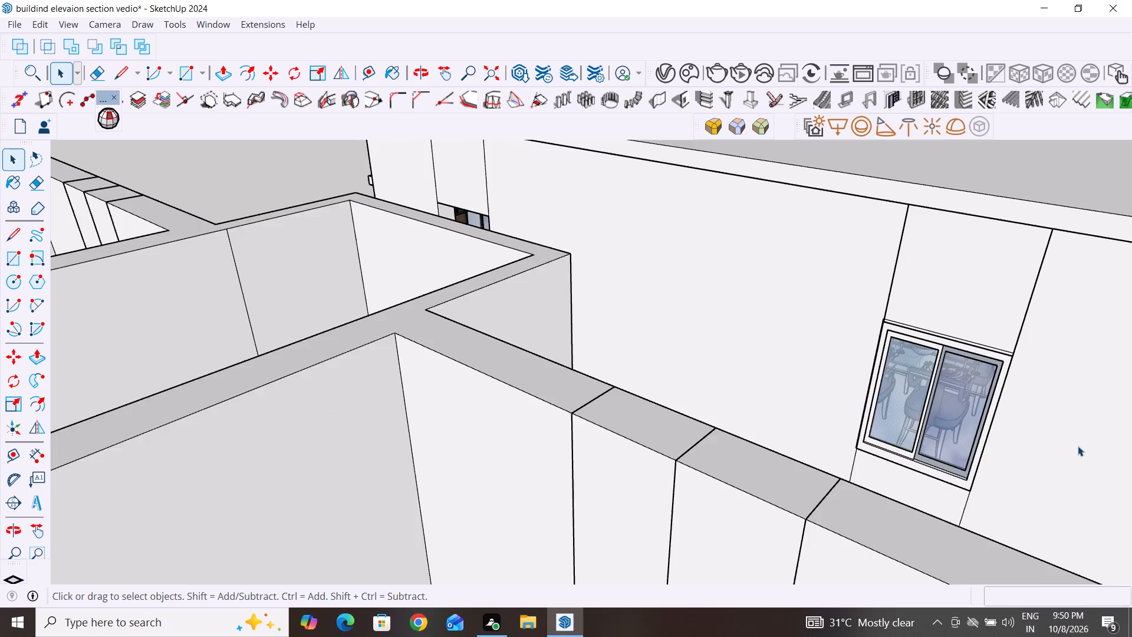
pyautogui.scroll(2, 1078, 446)
pyautogui.scroll(4, 1039, 338)
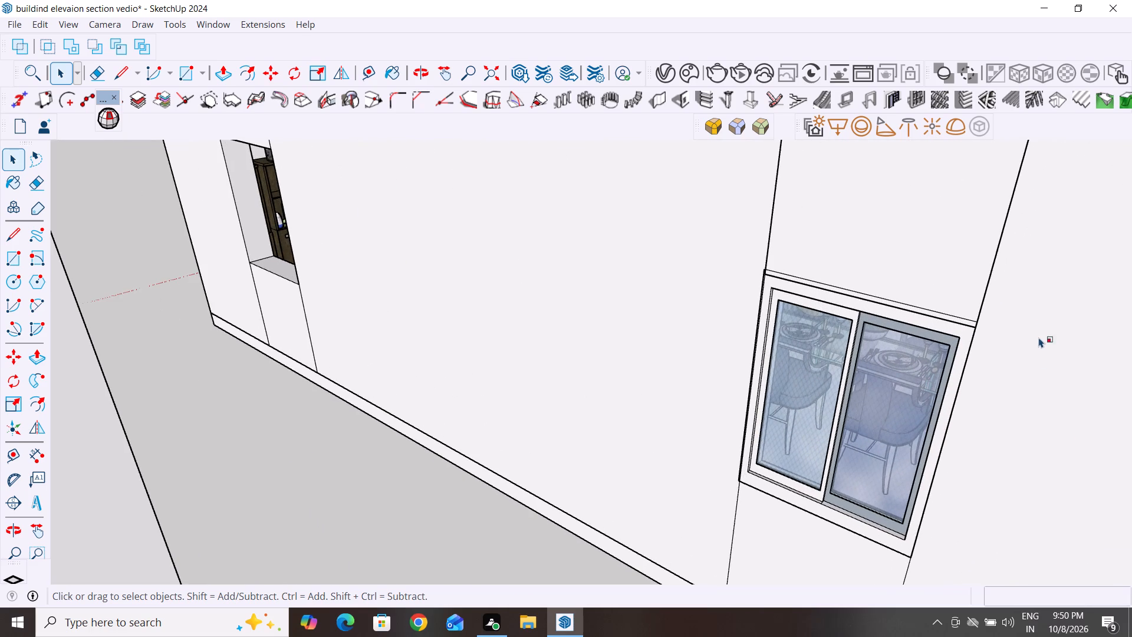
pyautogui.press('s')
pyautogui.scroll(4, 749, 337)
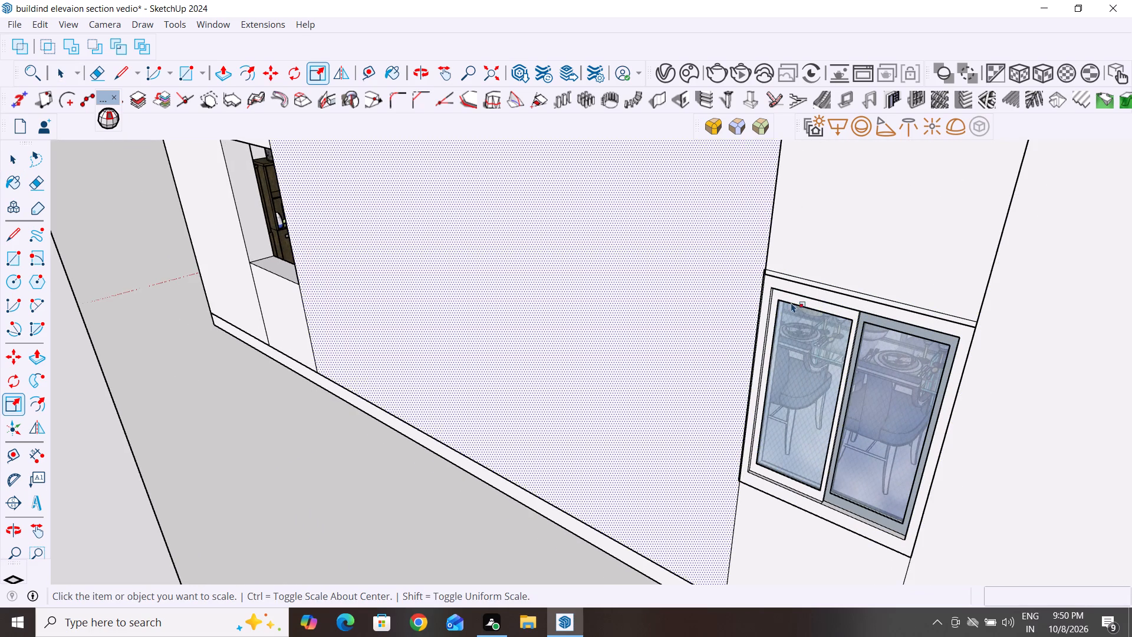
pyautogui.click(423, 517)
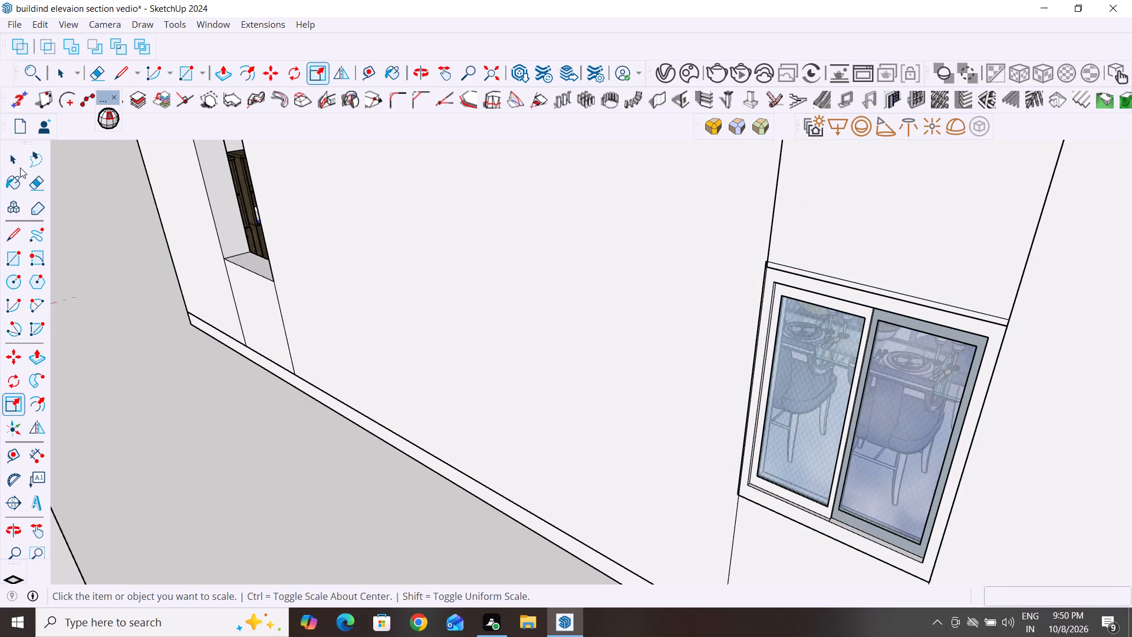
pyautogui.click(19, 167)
# Scale the dining-side window from its upper middle grip to about 0.86 along red and 1.00 along blue.
pyautogui.scroll(-3, 246, 472)
pyautogui.moveTo(325, 527); pyautogui.dragTo(255, 477, button='middle')
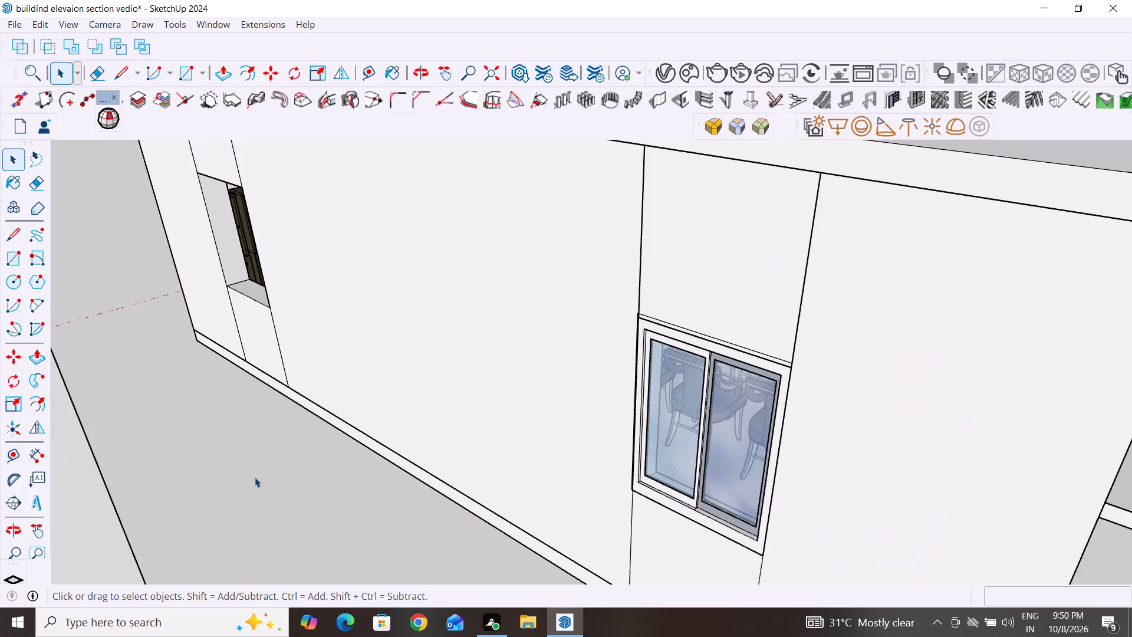
pyautogui.moveTo(255, 477); pyautogui.dragTo(586, 564, button='middle')
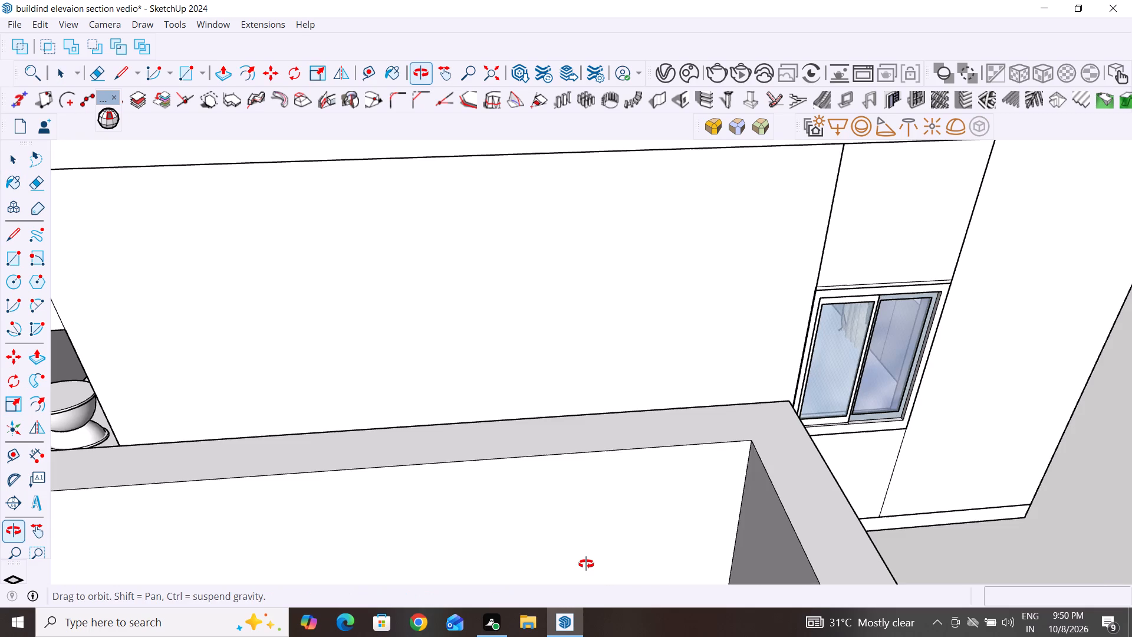
pyautogui.moveTo(586, 564); pyautogui.dragTo(525, 561, button='middle')
pyautogui.scroll(3, 1004, 285)
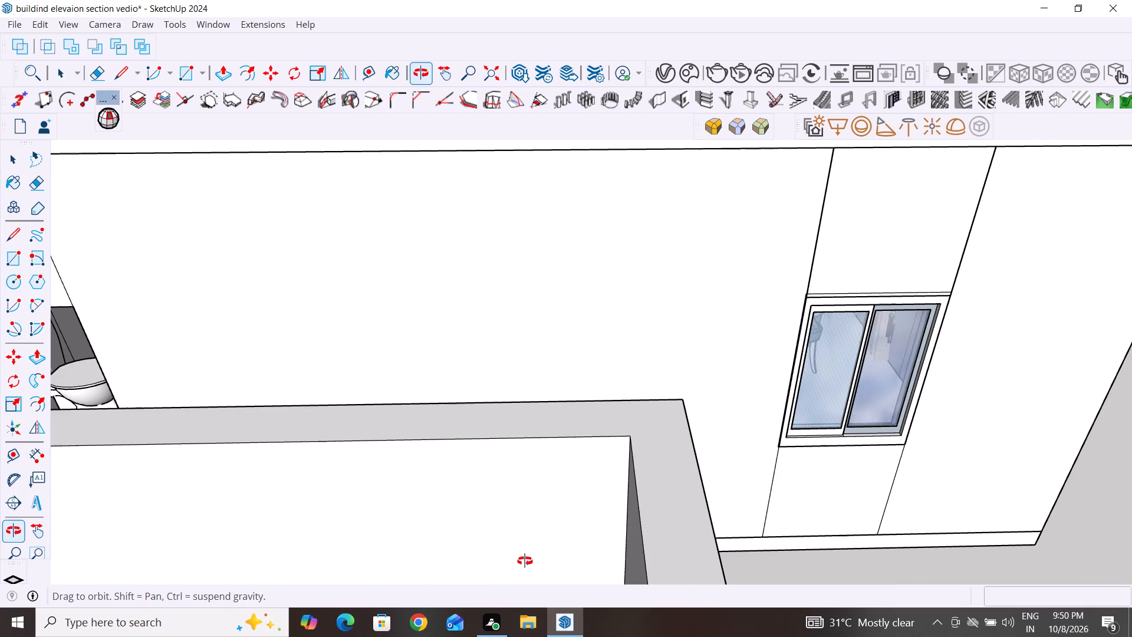
pyautogui.scroll(1, 525, 561)
pyautogui.click(911, 297)
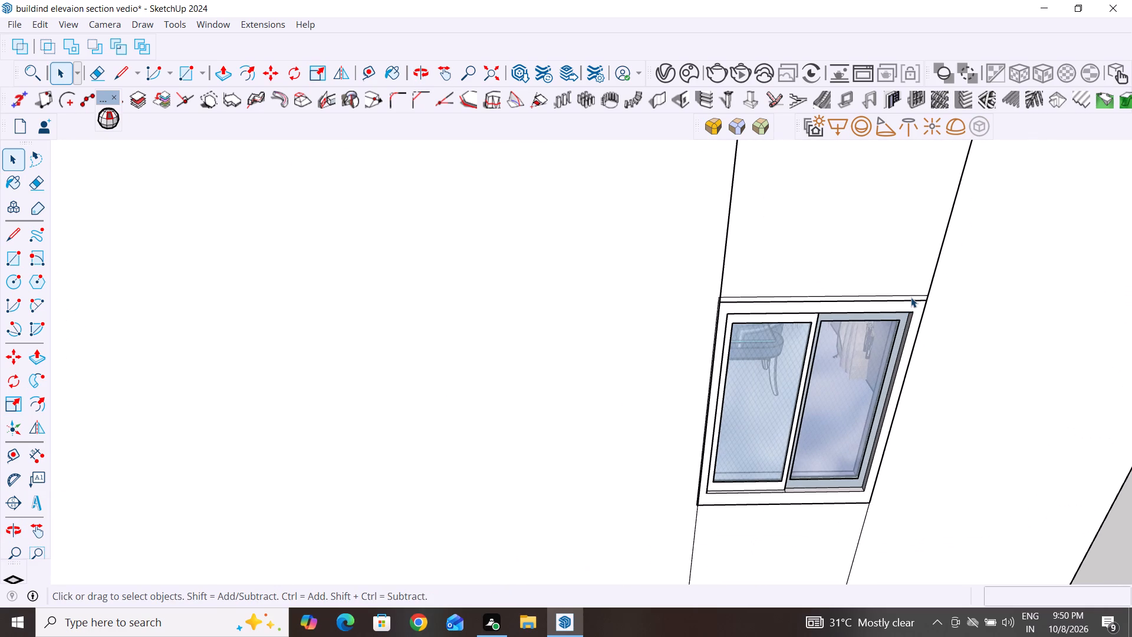
pyautogui.click(1110, 551)
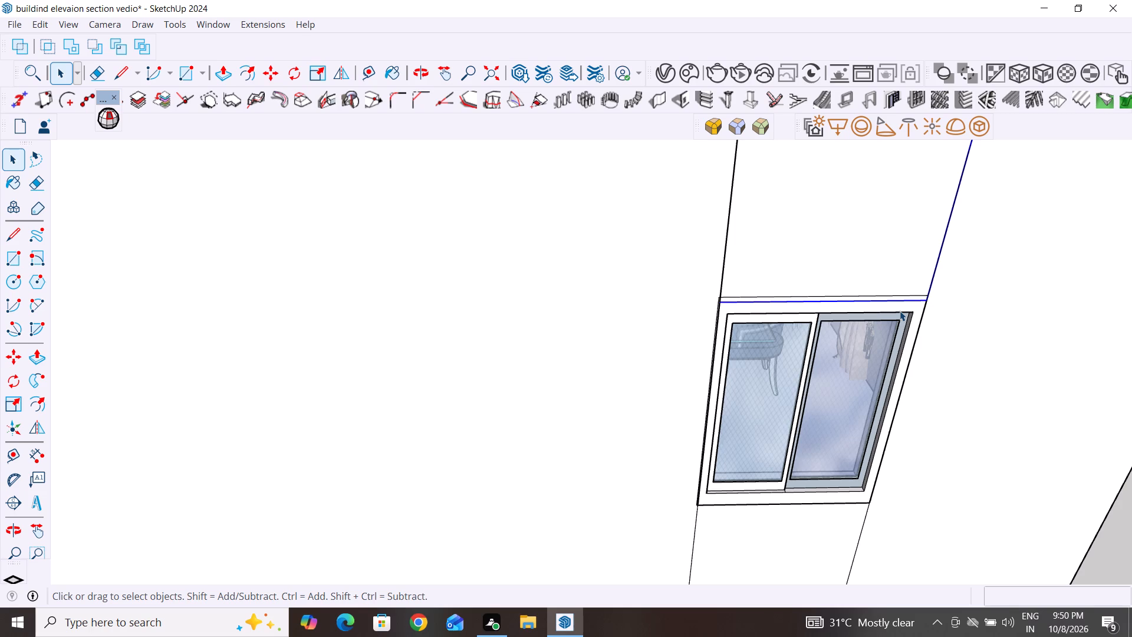
pyautogui.click(844, 373)
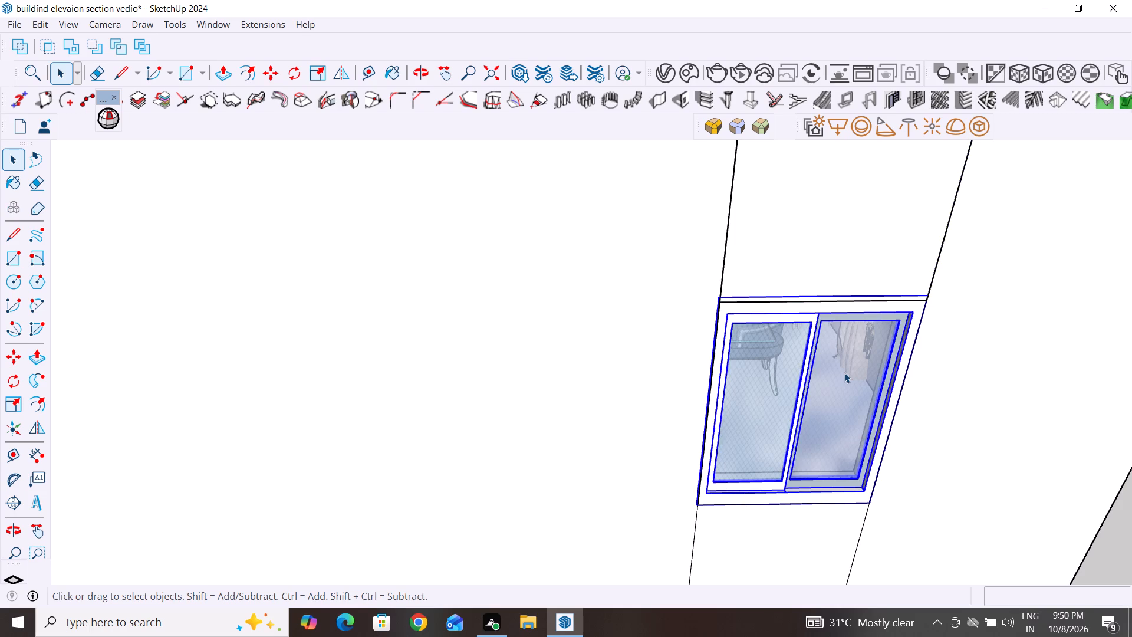
pyautogui.press('s')
pyautogui.scroll(6, 832, 308)
pyautogui.moveTo(837, 234); pyautogui.dragTo(844, 264, button='middle')
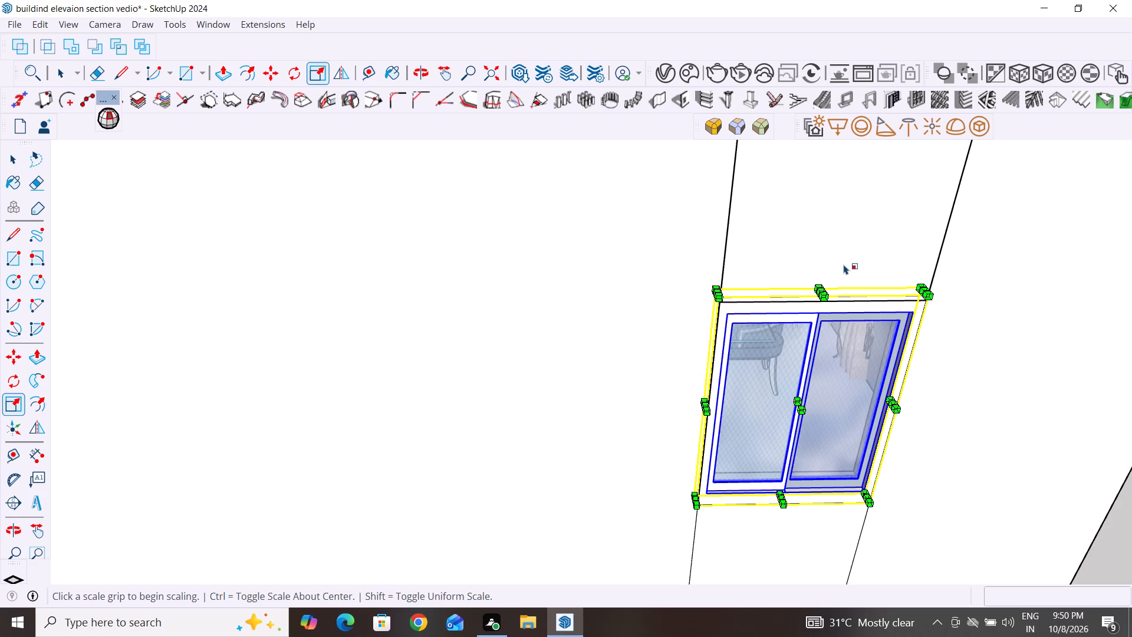
pyautogui.moveTo(844, 264); pyautogui.dragTo(812, 174, button='middle')
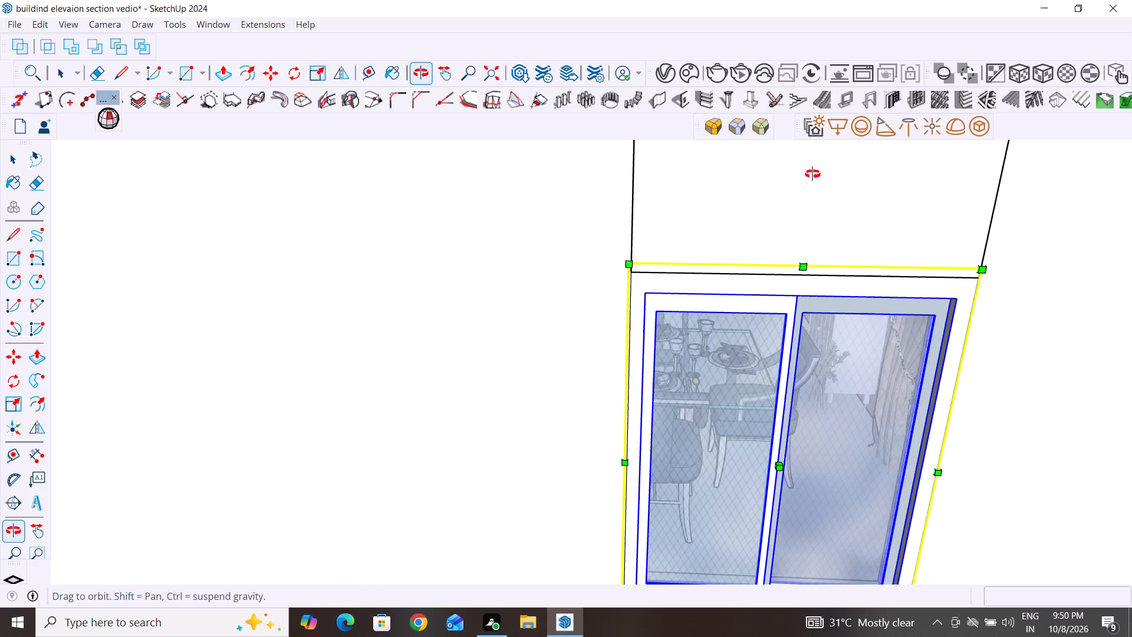
pyautogui.click(805, 257)
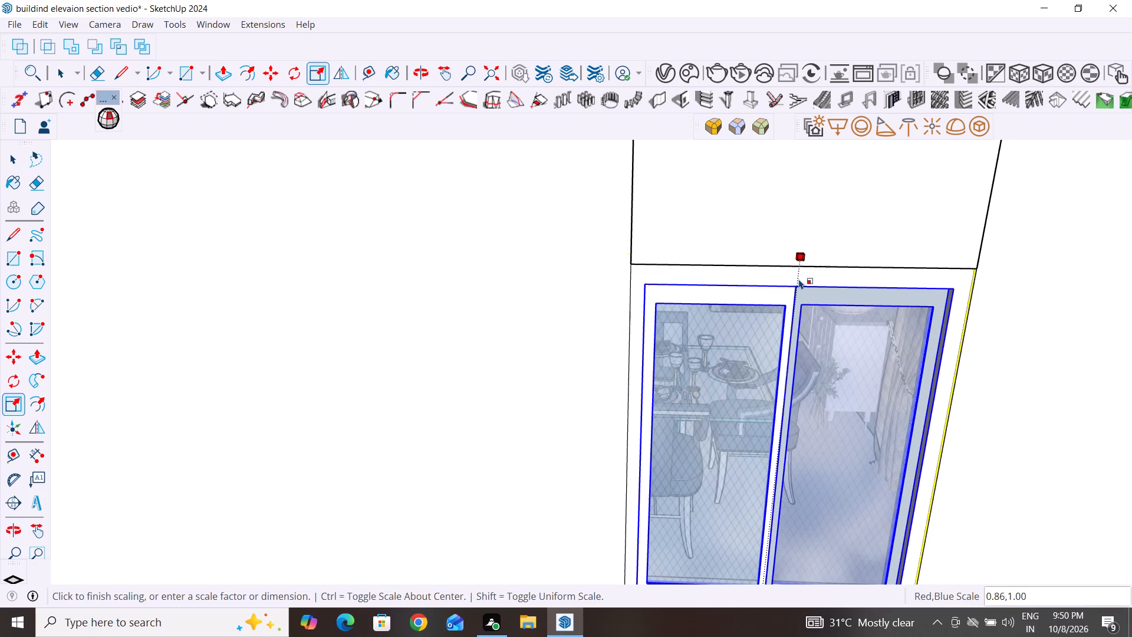
pyautogui.click(799, 279)
# Deselect the scaled dining-side window and check its fit in the side wall from farther out.
pyautogui.scroll(-4, 694, 361)
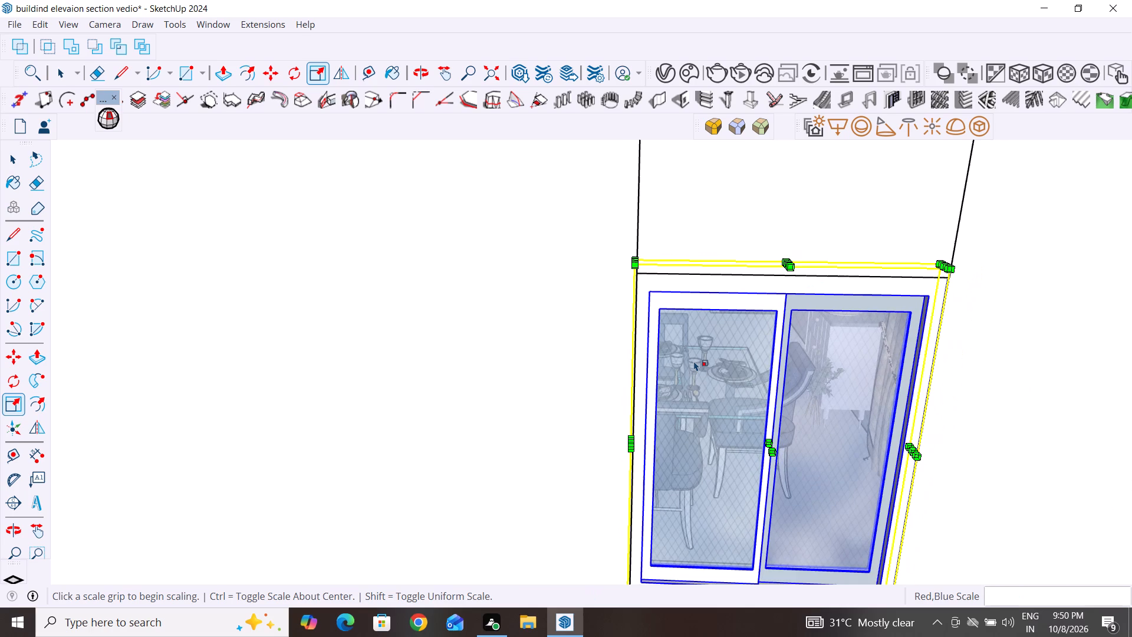
pyautogui.scroll(-4, 694, 361)
pyautogui.moveTo(950, 508); pyautogui.dragTo(694, 361, button='middle')
pyautogui.moveTo(694, 361); pyautogui.dragTo(790, 495, button='middle')
pyautogui.scroll(-9, 790, 495)
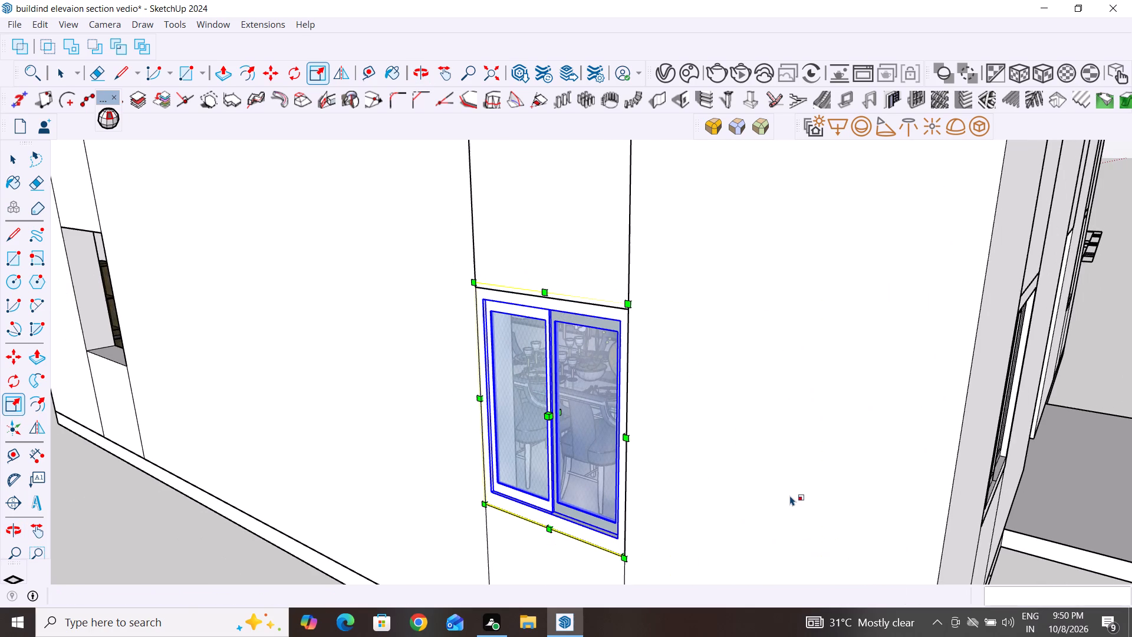
pyautogui.scroll(-5, 790, 495)
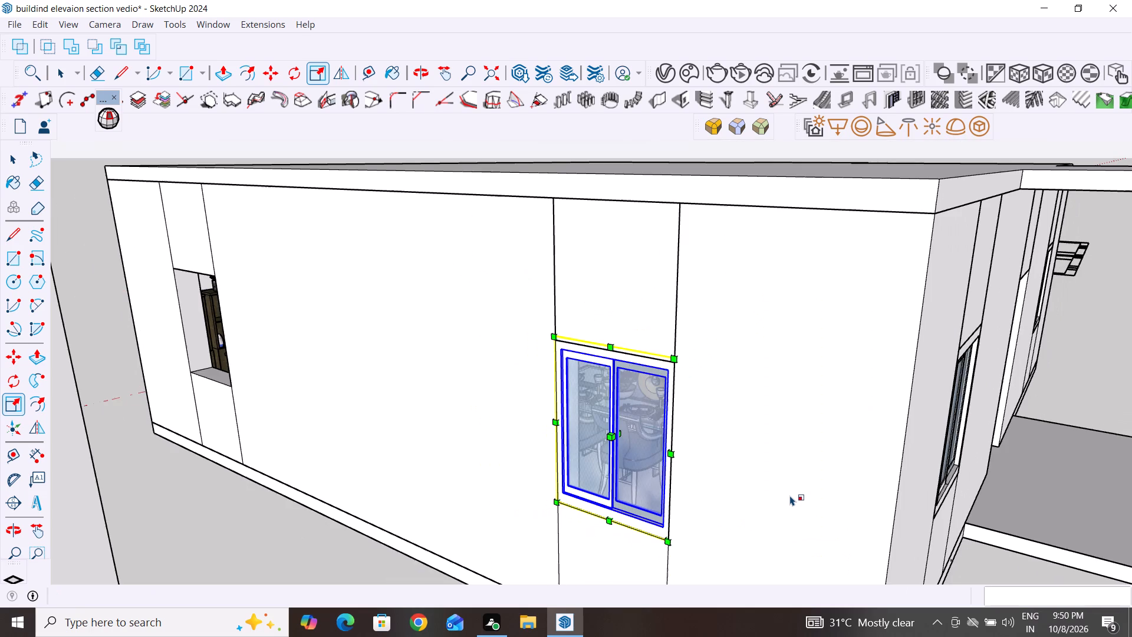
pyautogui.scroll(-4, 790, 495)
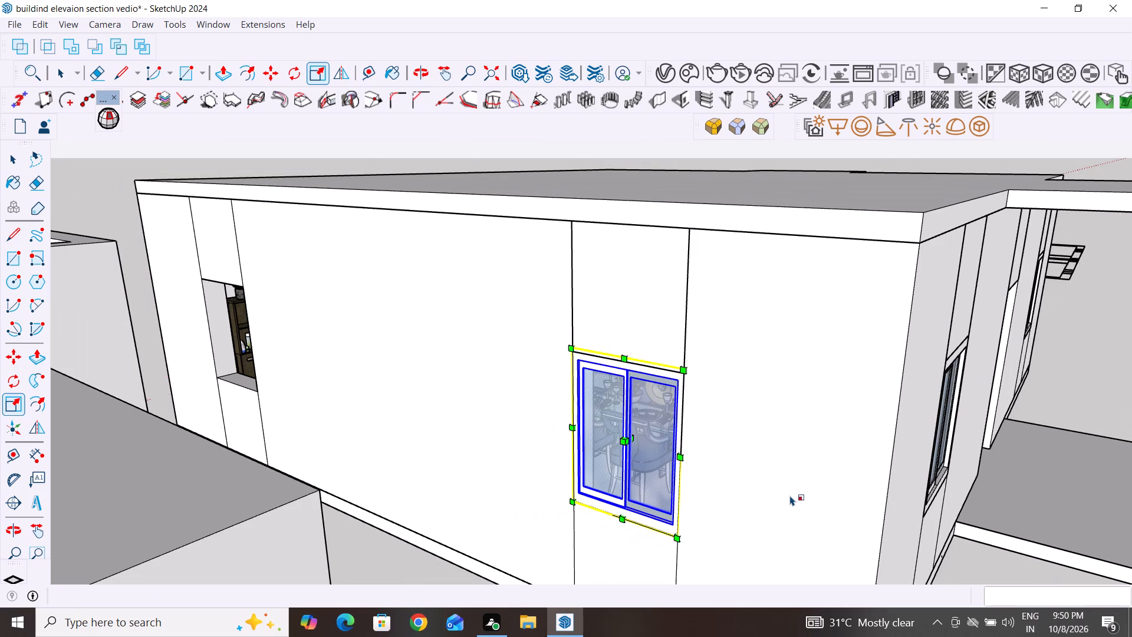
pyautogui.scroll(-1, 790, 495)
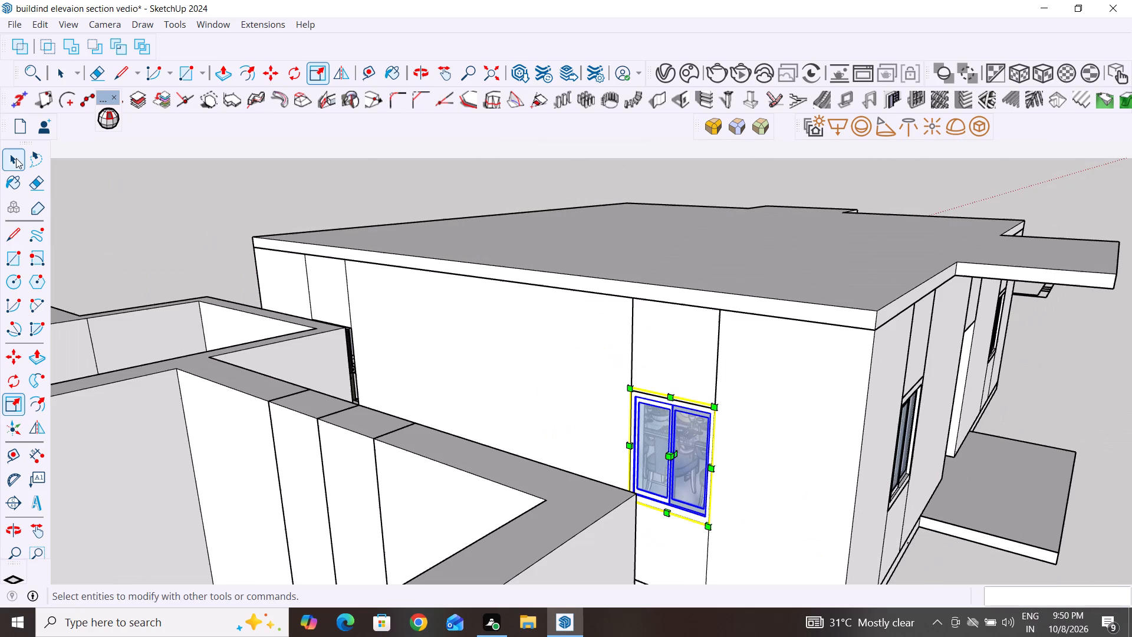
pyautogui.click(16, 158)
pyautogui.click(187, 206)
# Copy the dining-side window by its lower outer corner 17' 10" along the side wall into the remaining empty opening.
pyautogui.scroll(-4, 756, 379)
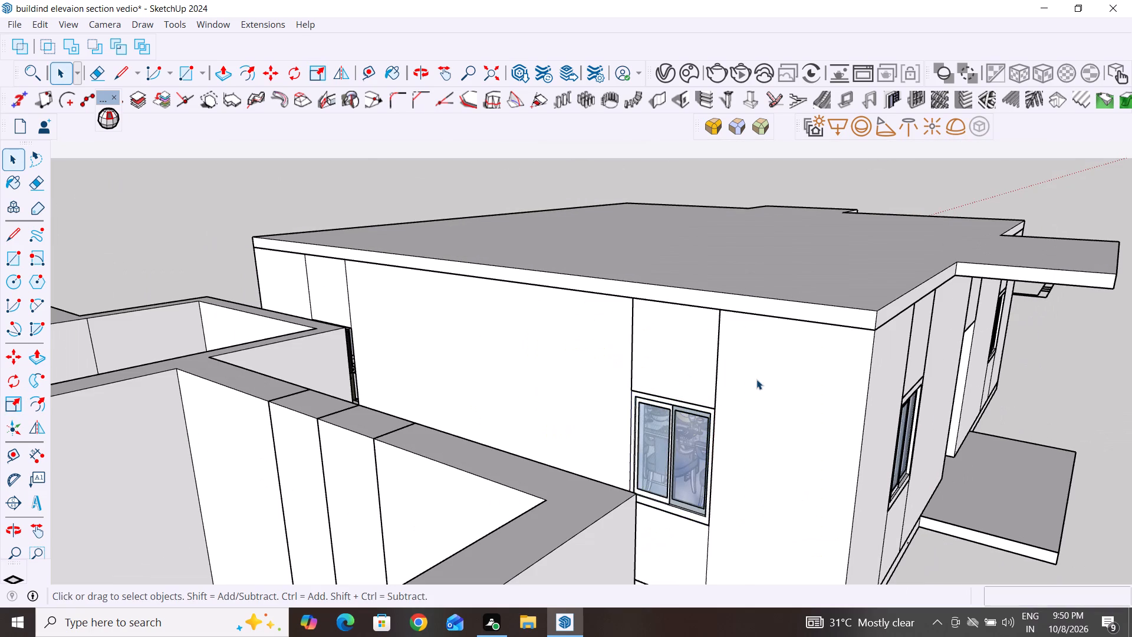
pyautogui.moveTo(834, 464); pyautogui.dragTo(774, 574, button='middle')
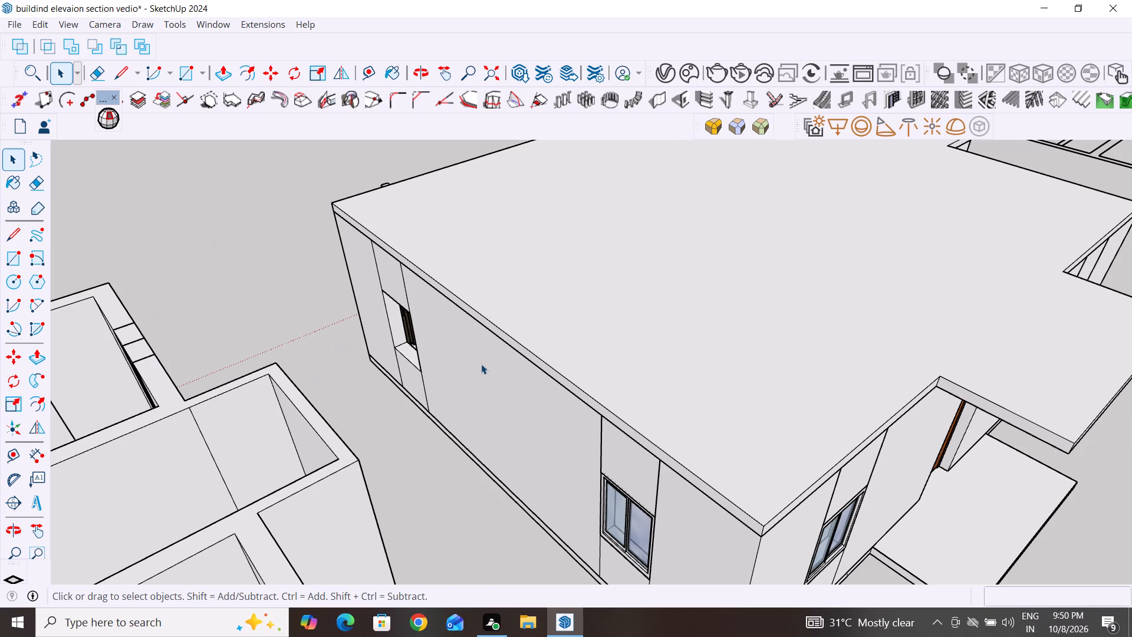
pyautogui.scroll(5, 591, 535)
pyautogui.moveTo(571, 547); pyautogui.dragTo(564, 551, button='middle')
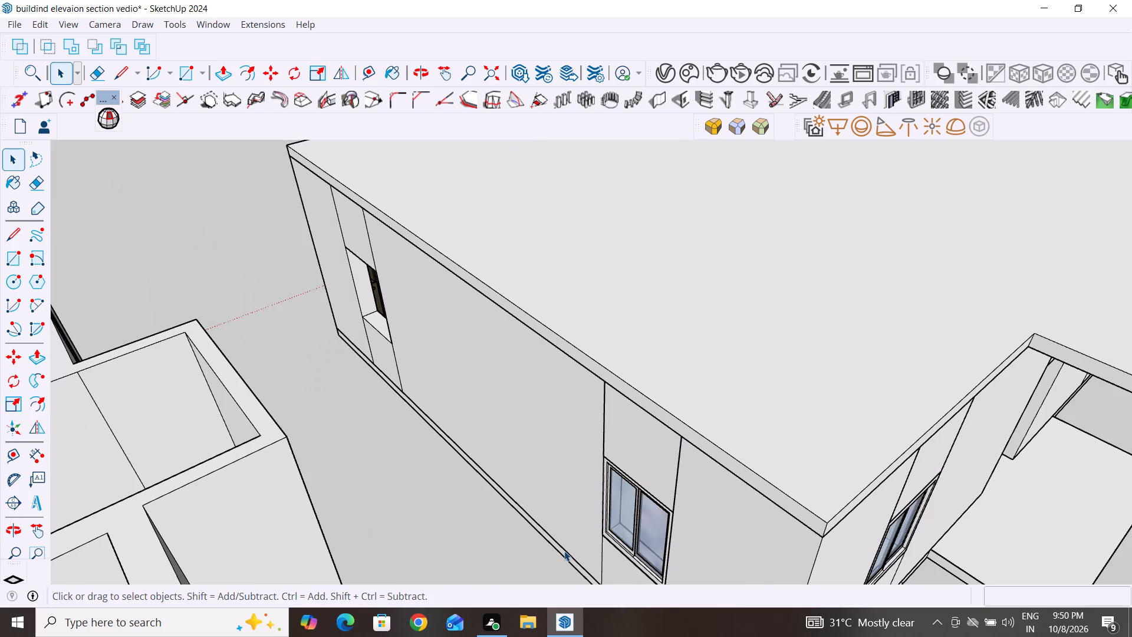
pyautogui.moveTo(564, 551); pyautogui.dragTo(563, 477, button='middle')
pyautogui.click(636, 431)
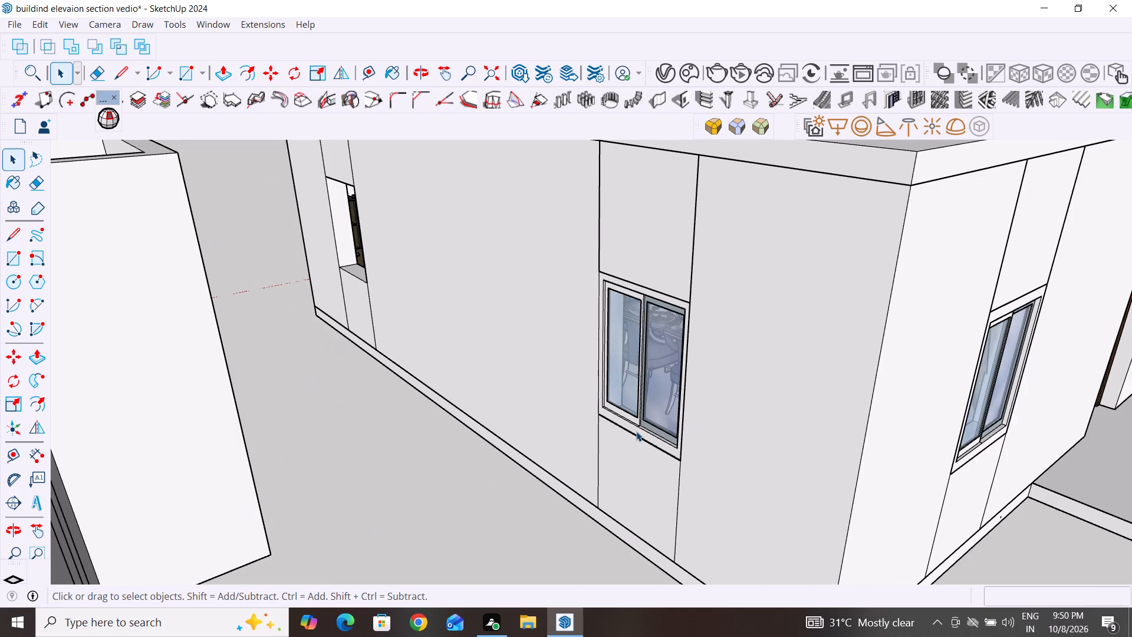
pyautogui.press('m')
pyautogui.keyDown('ctrl'); pyautogui.click(681, 460); pyautogui.keyUp('ctrl')
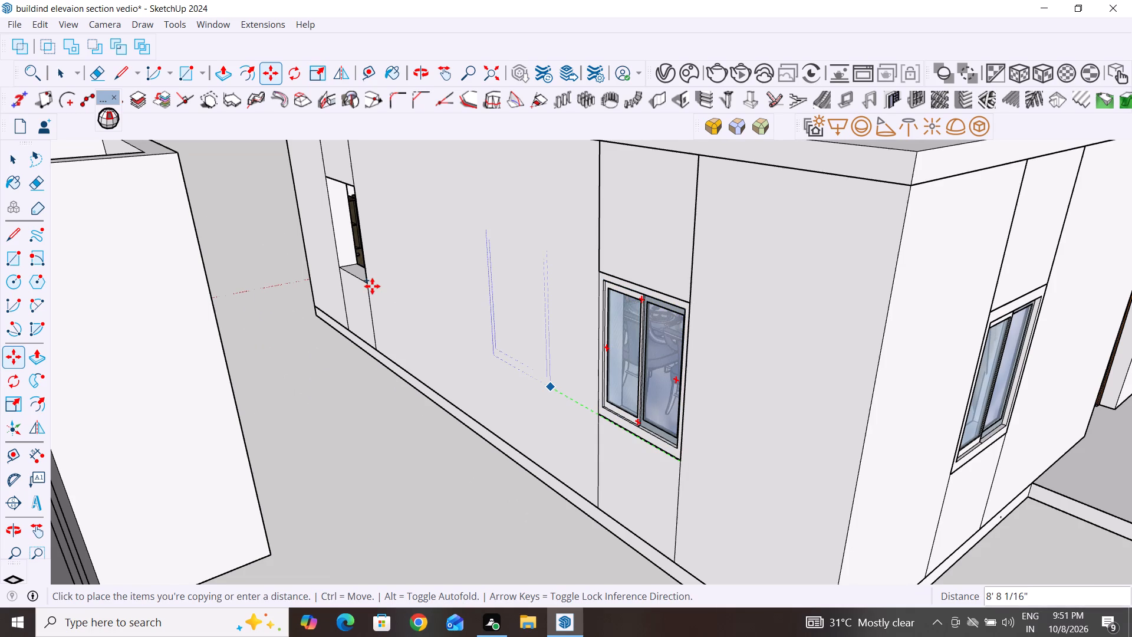
pyautogui.scroll(8, 367, 284)
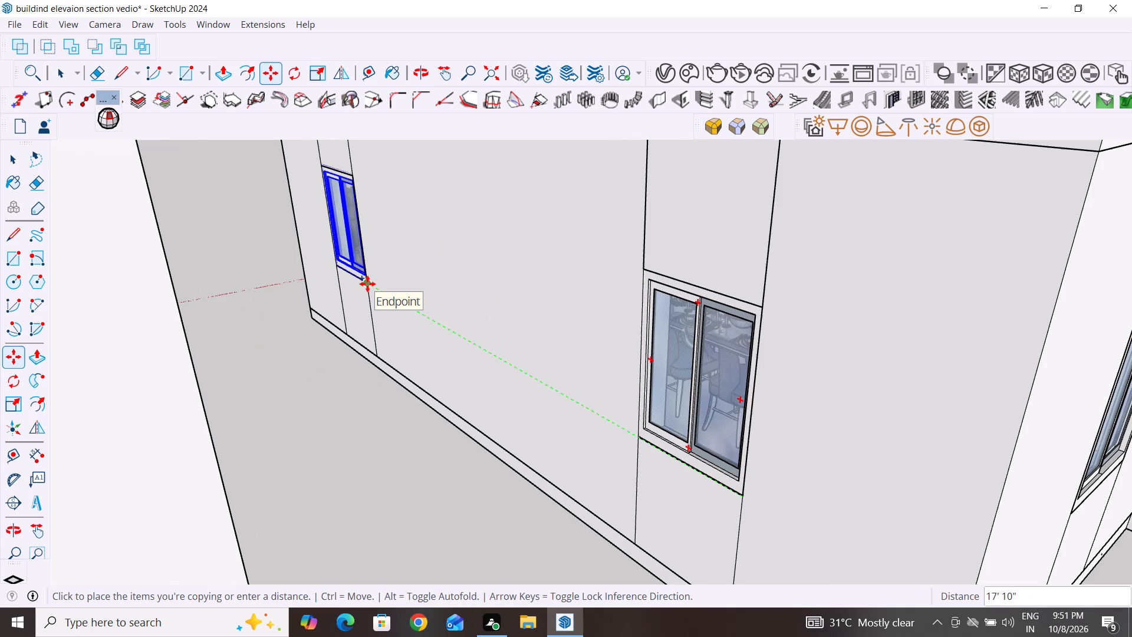
pyautogui.scroll(17, 367, 284)
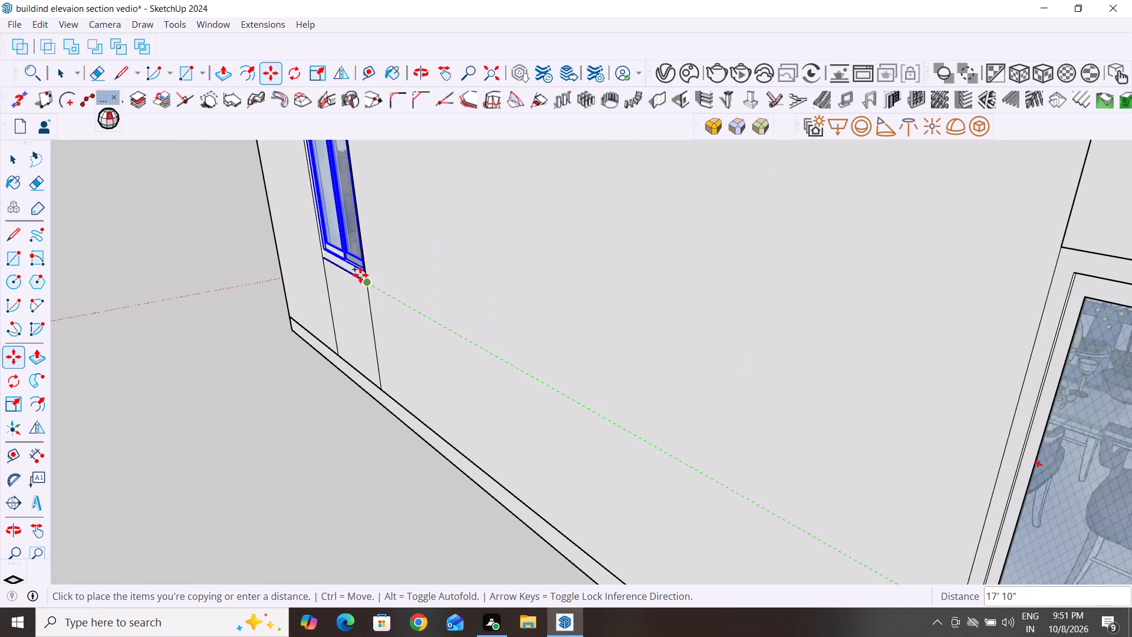
pyautogui.click(377, 288)
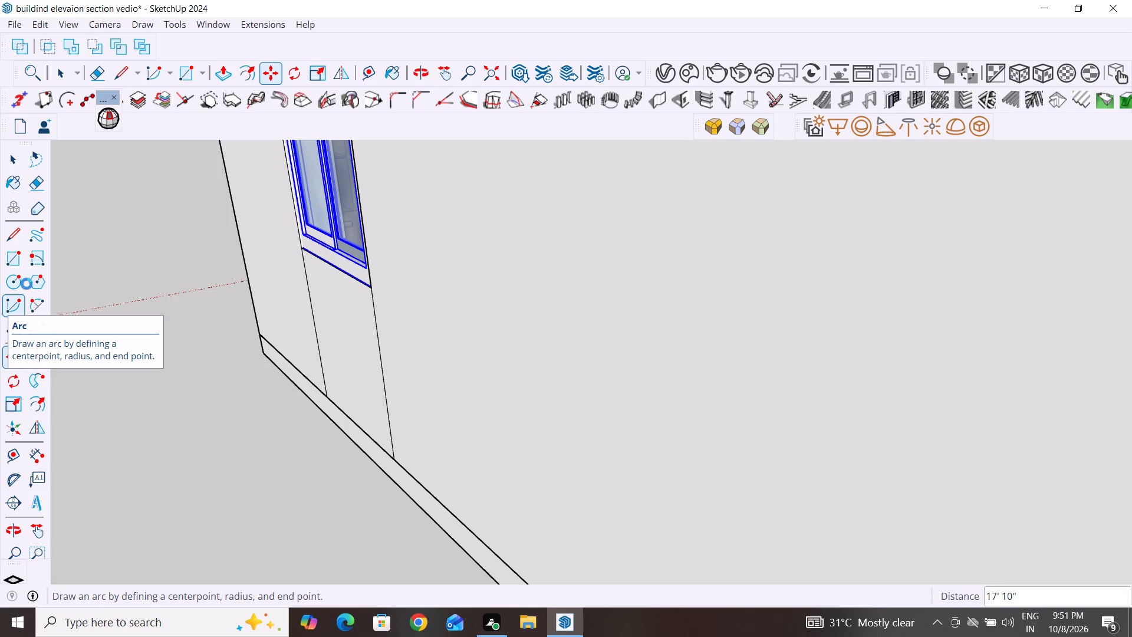
pyautogui.scroll(-1, 275, 365)
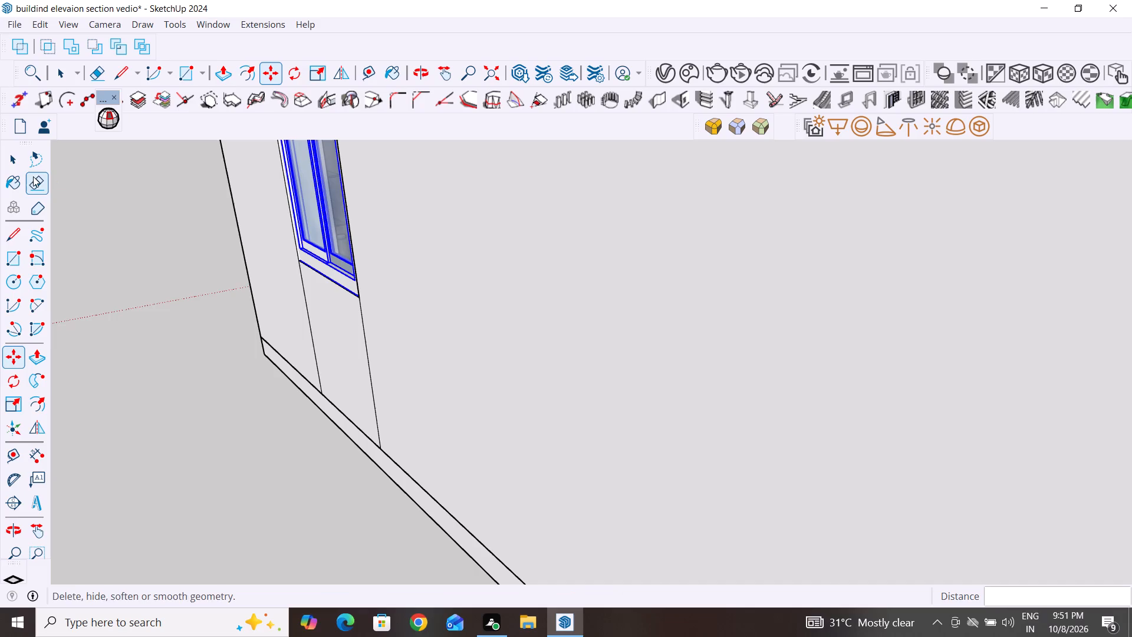
pyautogui.click(17, 166)
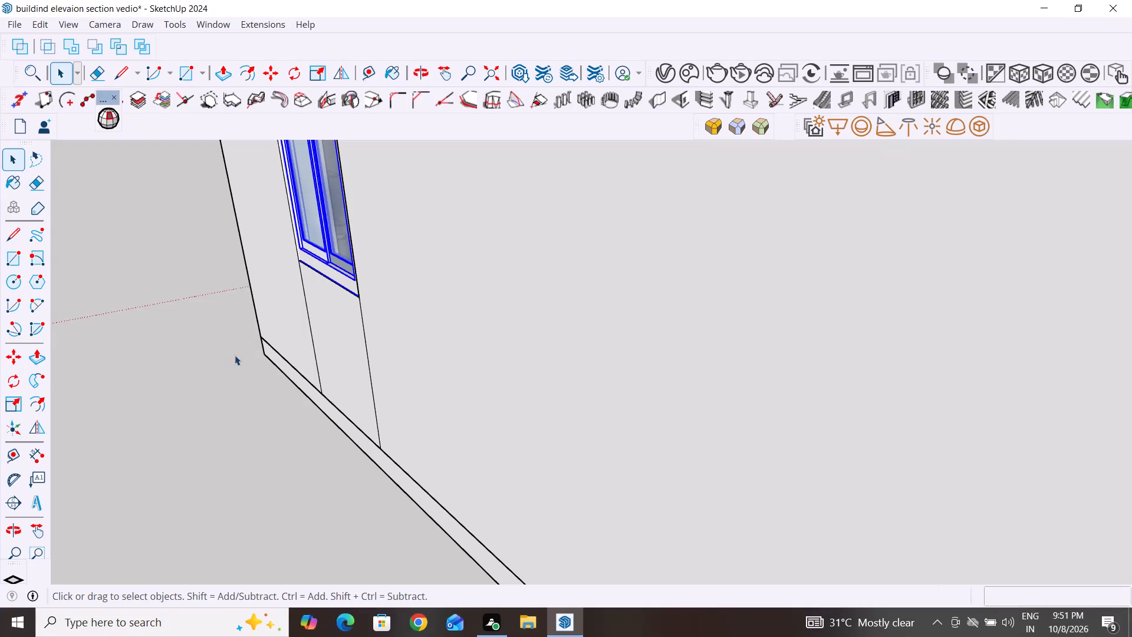
# Review the side wall's two windows and the roof slab from outside the building.
pyautogui.scroll(-10, 187, 450)
pyautogui.moveTo(186, 451); pyautogui.dragTo(232, 437, button='middle')
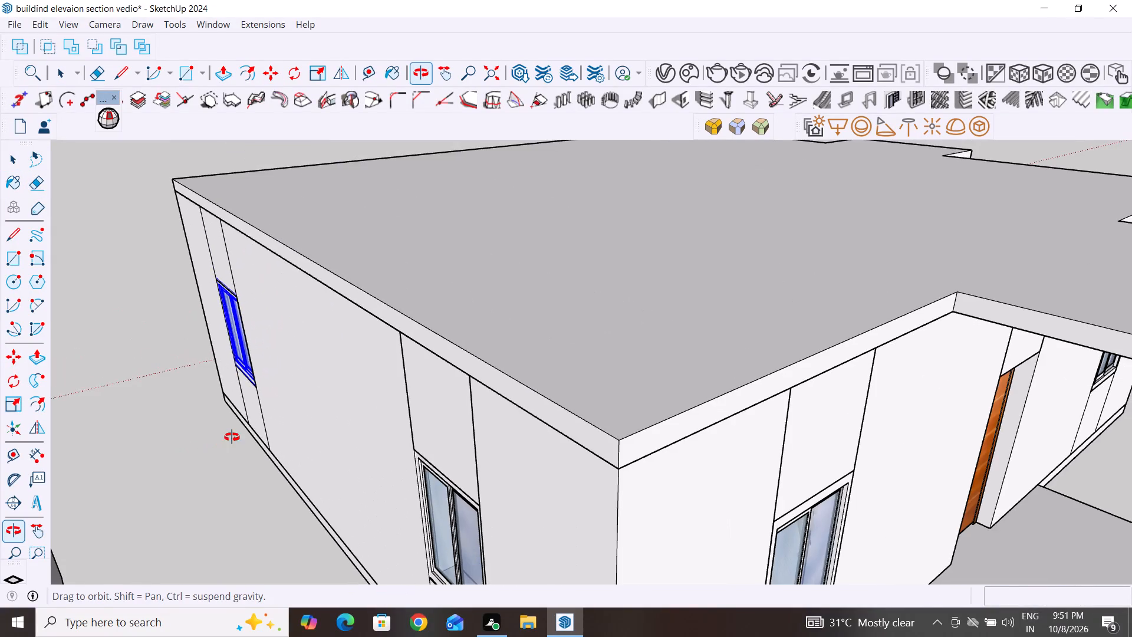
pyautogui.moveTo(232, 437); pyautogui.dragTo(354, 406, button='middle')
pyautogui.scroll(-9, 359, 405)
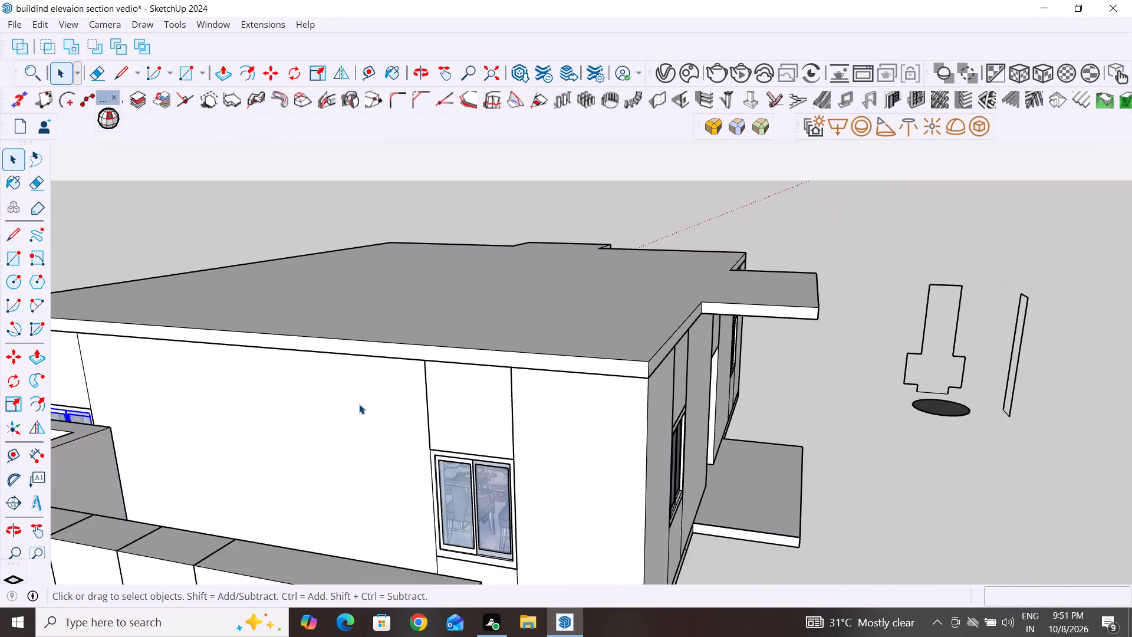
pyautogui.scroll(-4, 359, 404)
pyautogui.moveTo(643, 466); pyautogui.dragTo(595, 562, button='middle')
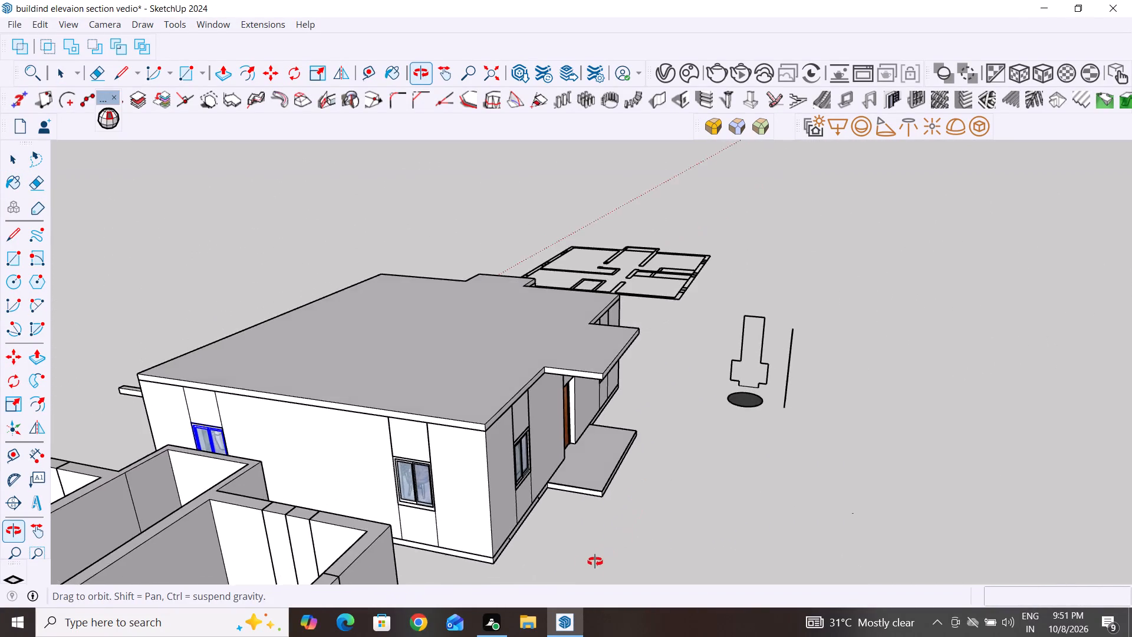
# Inspect the roofed building from all around, checking the front, side and rear walls with their windows and doors.
pyautogui.moveTo(595, 562); pyautogui.dragTo(311, 445, button='middle')
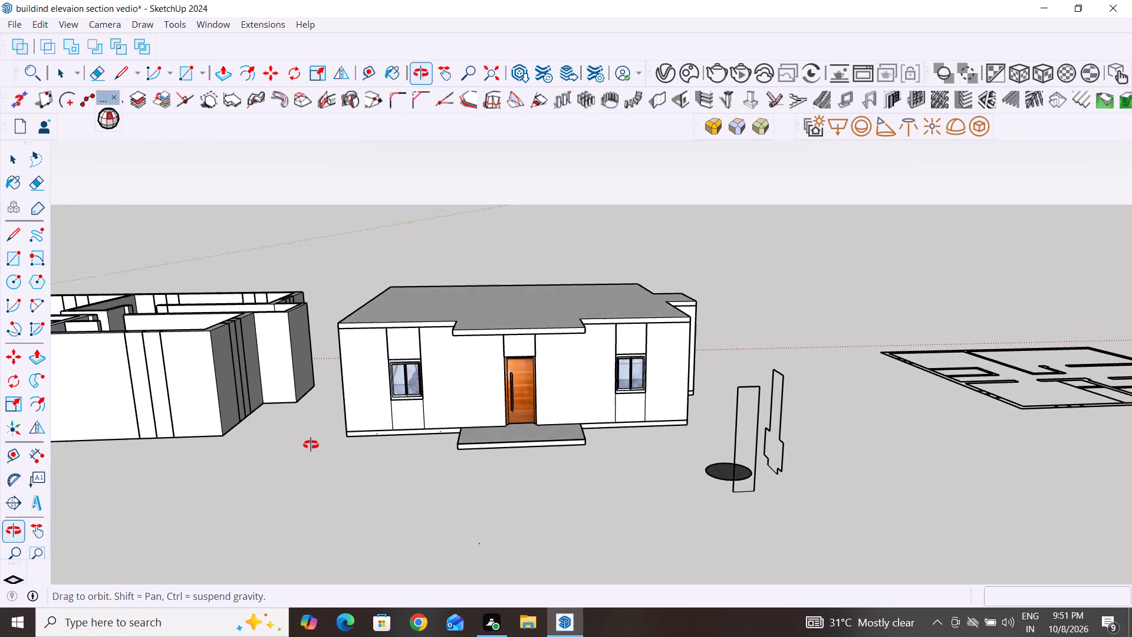
pyautogui.moveTo(311, 445); pyautogui.dragTo(320, 445, button='middle')
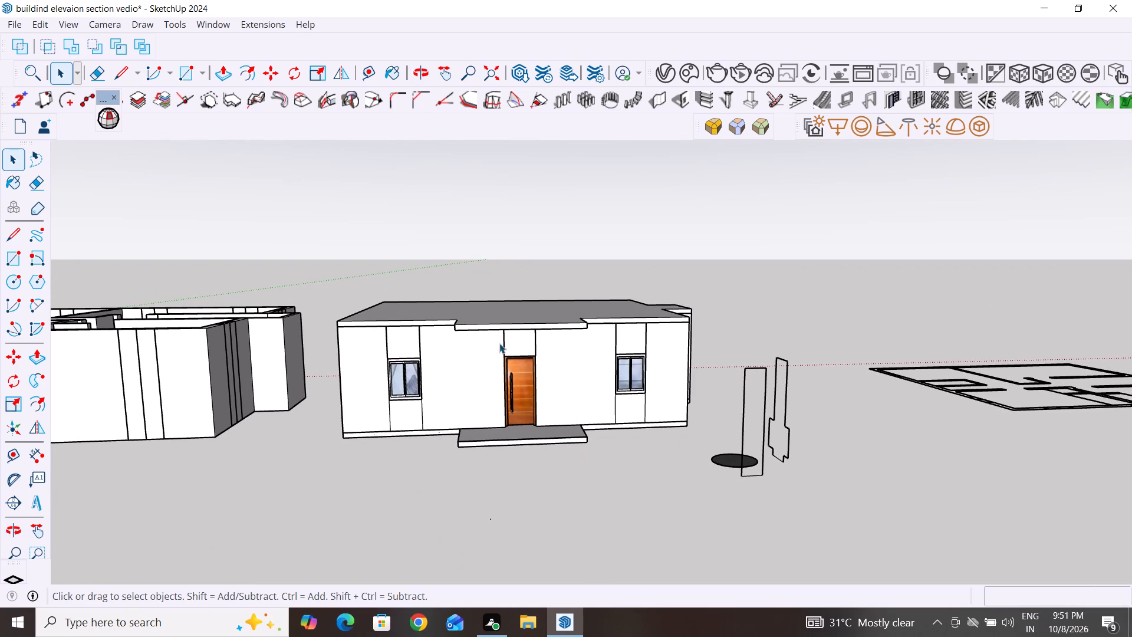
pyautogui.scroll(3, 495, 336)
pyautogui.moveTo(457, 382); pyautogui.dragTo(571, 416, button='middle')
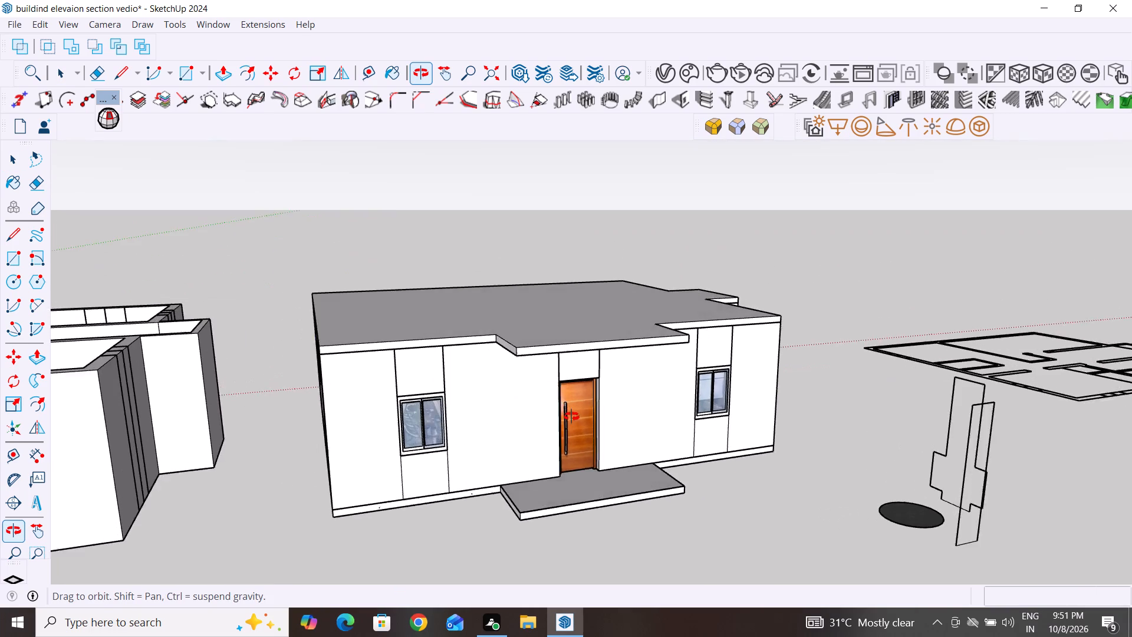
pyautogui.moveTo(571, 416); pyautogui.dragTo(841, 495, button='middle')
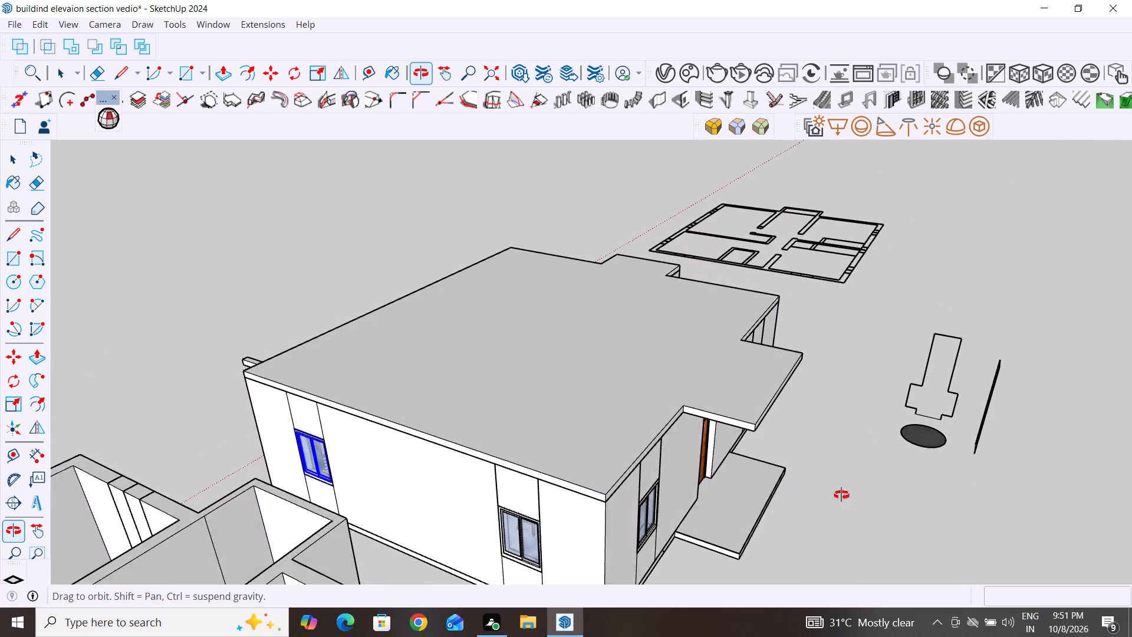
pyautogui.moveTo(841, 495); pyautogui.dragTo(1047, 441, button='middle')
pyautogui.scroll(-1, 486, 551)
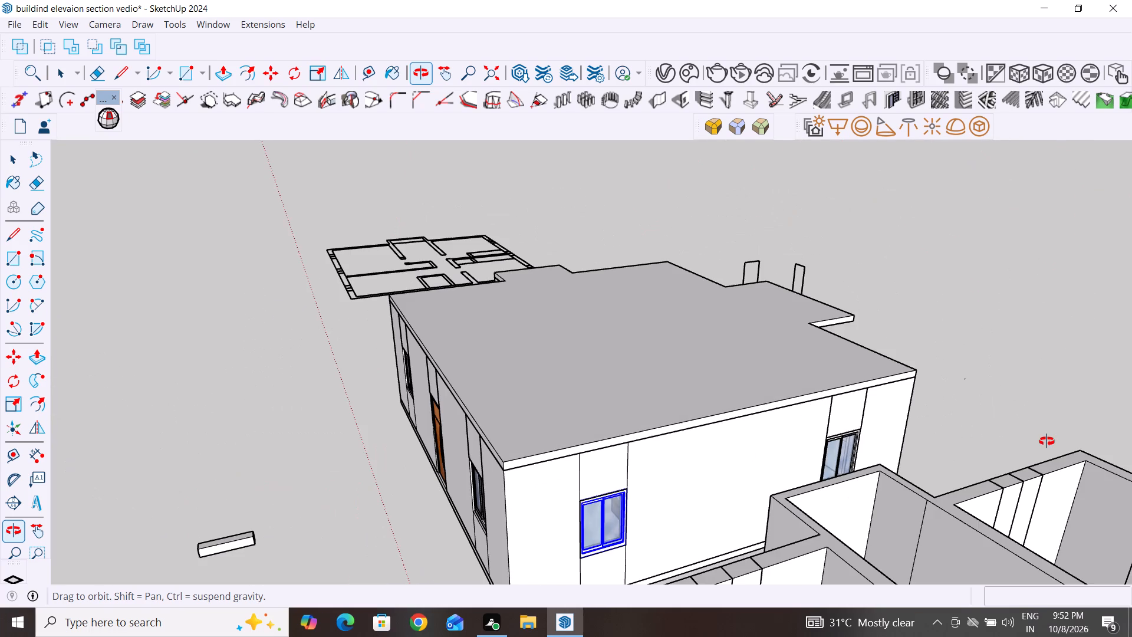
pyautogui.scroll(-2, 1047, 441)
pyautogui.moveTo(494, 514); pyautogui.dragTo(671, 506, button='middle')
pyautogui.scroll(3, 432, 478)
pyautogui.moveTo(371, 519); pyautogui.dragTo(636, 546, button='middle')
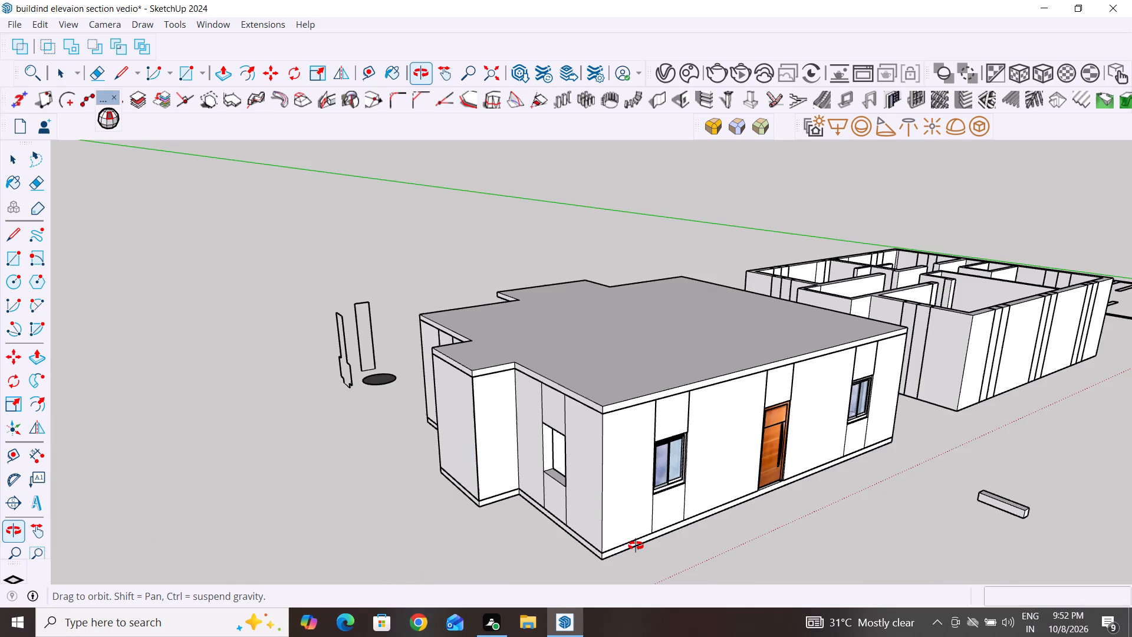
pyautogui.moveTo(636, 546); pyautogui.dragTo(561, 487, button='middle')
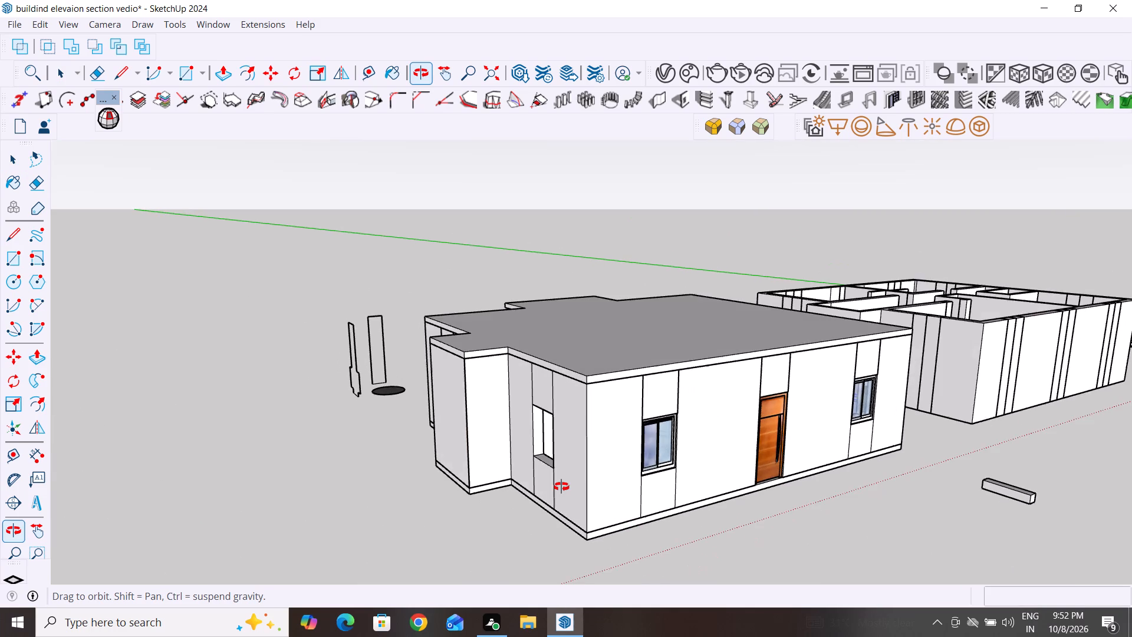
pyautogui.moveTo(561, 487); pyautogui.dragTo(547, 476, button='middle')
# Examine the rear wall's wooden door and the two sliding windows beside it at close range.
pyautogui.scroll(1, 745, 423)
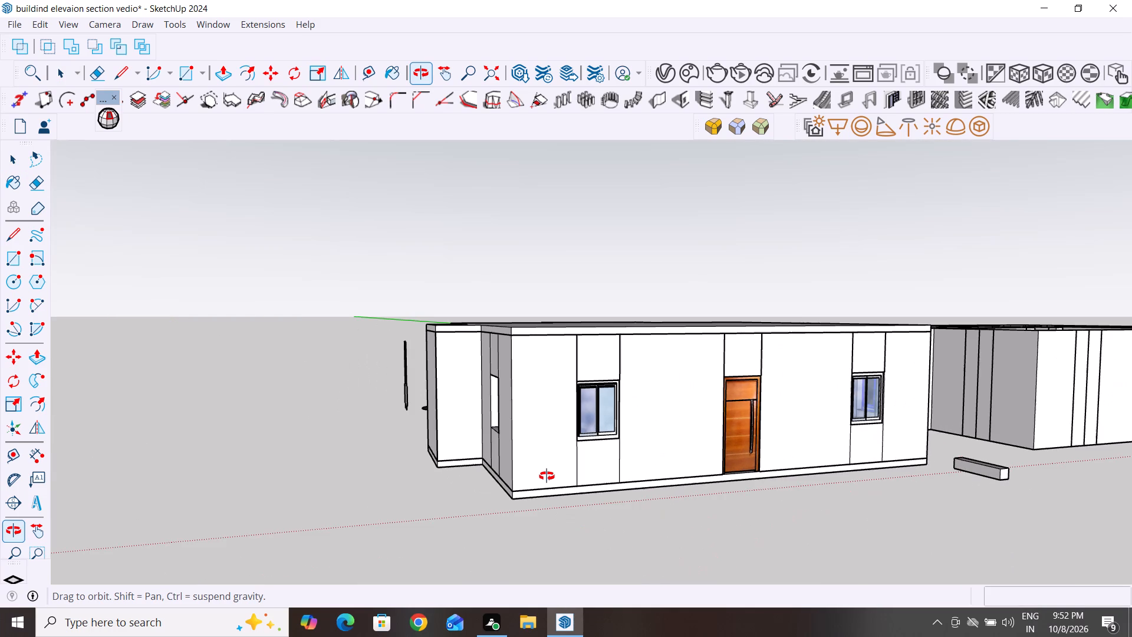
pyautogui.scroll(5, 745, 422)
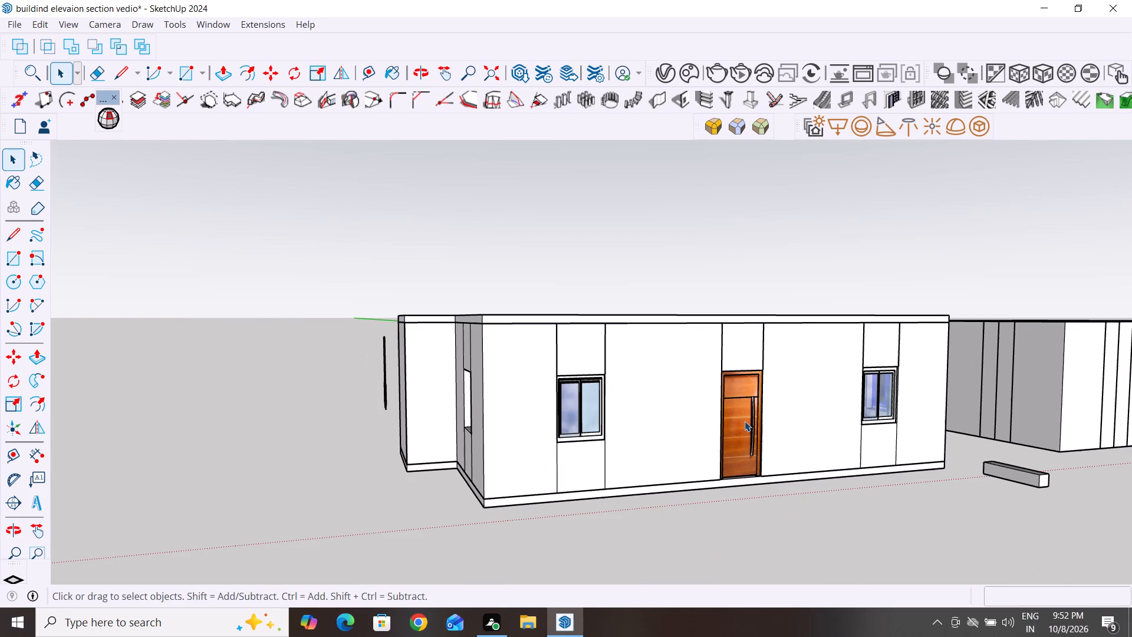
pyautogui.scroll(2, 745, 421)
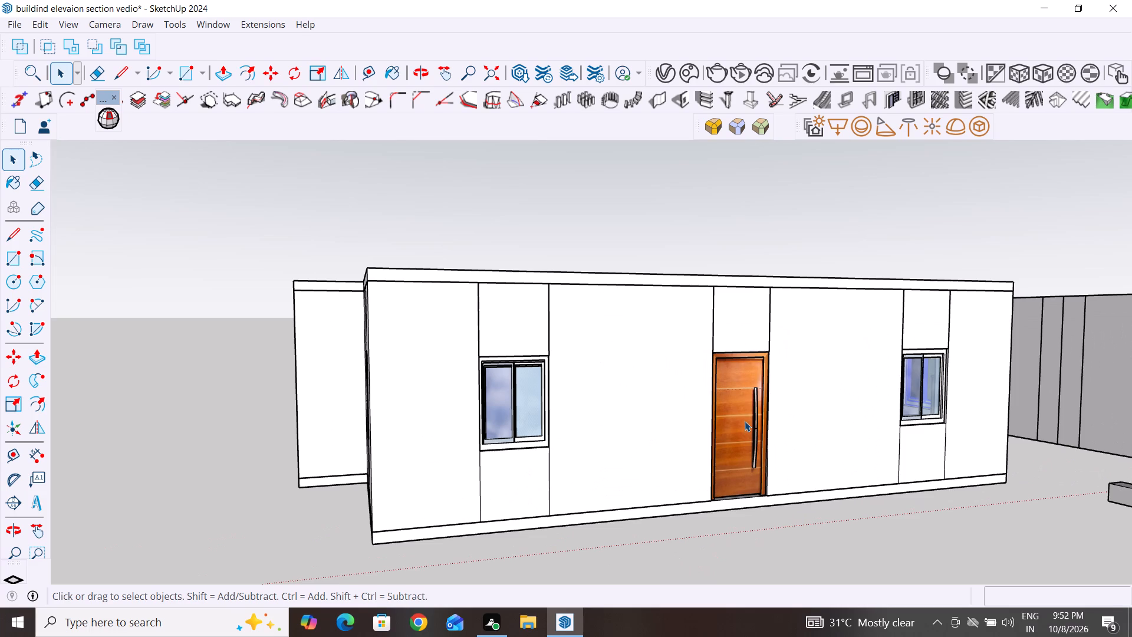
pyautogui.scroll(1, 745, 421)
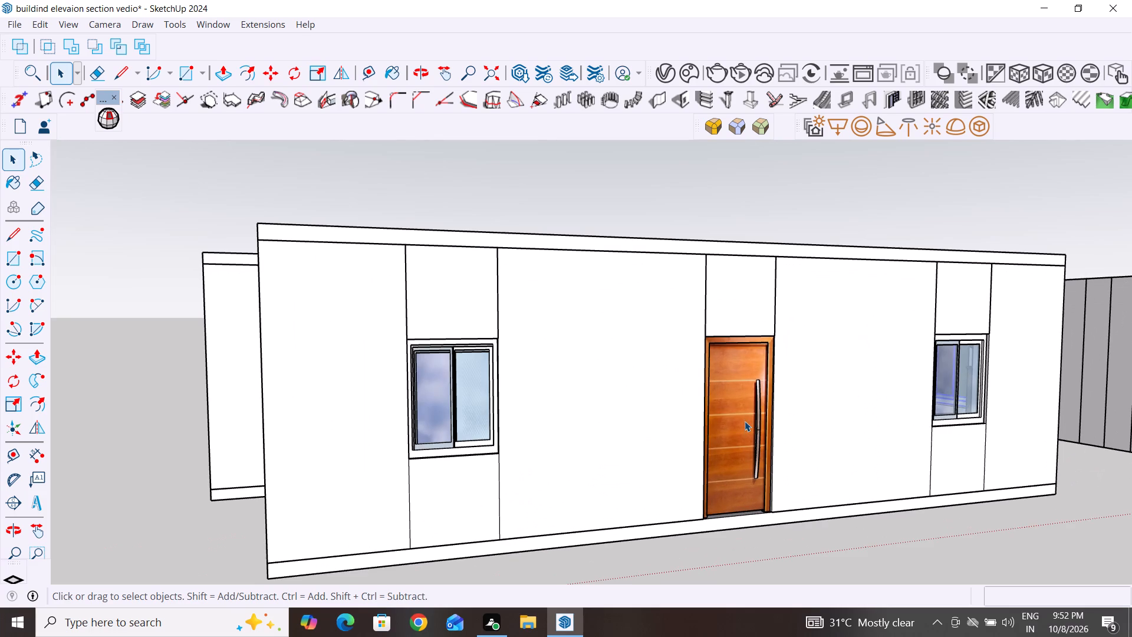
pyautogui.scroll(-3, 744, 425)
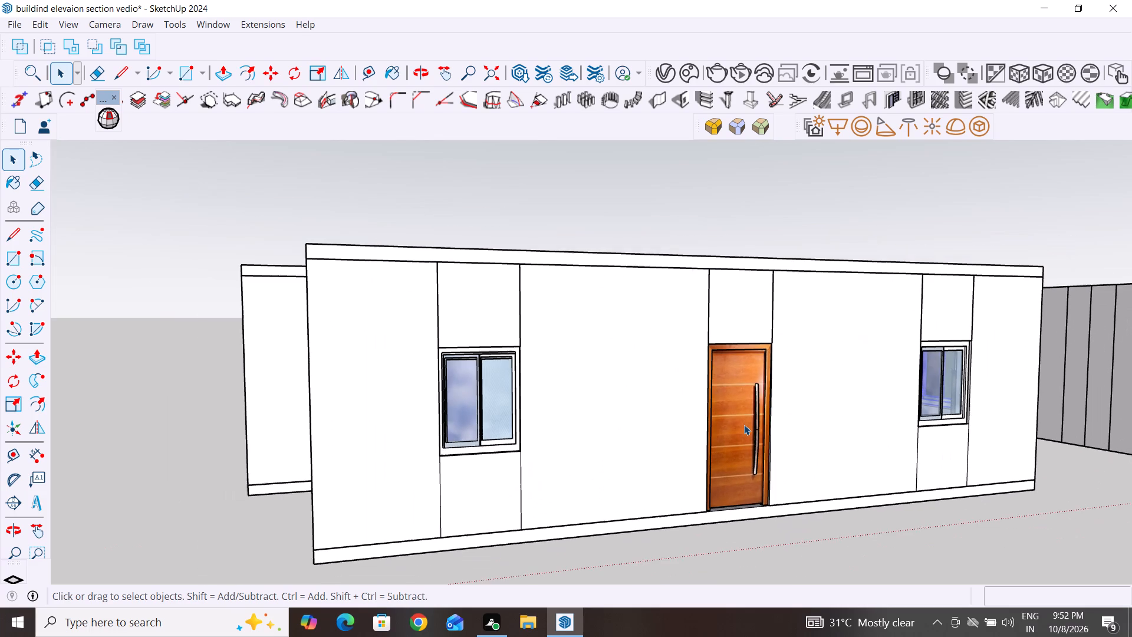
pyautogui.scroll(-3, 744, 425)
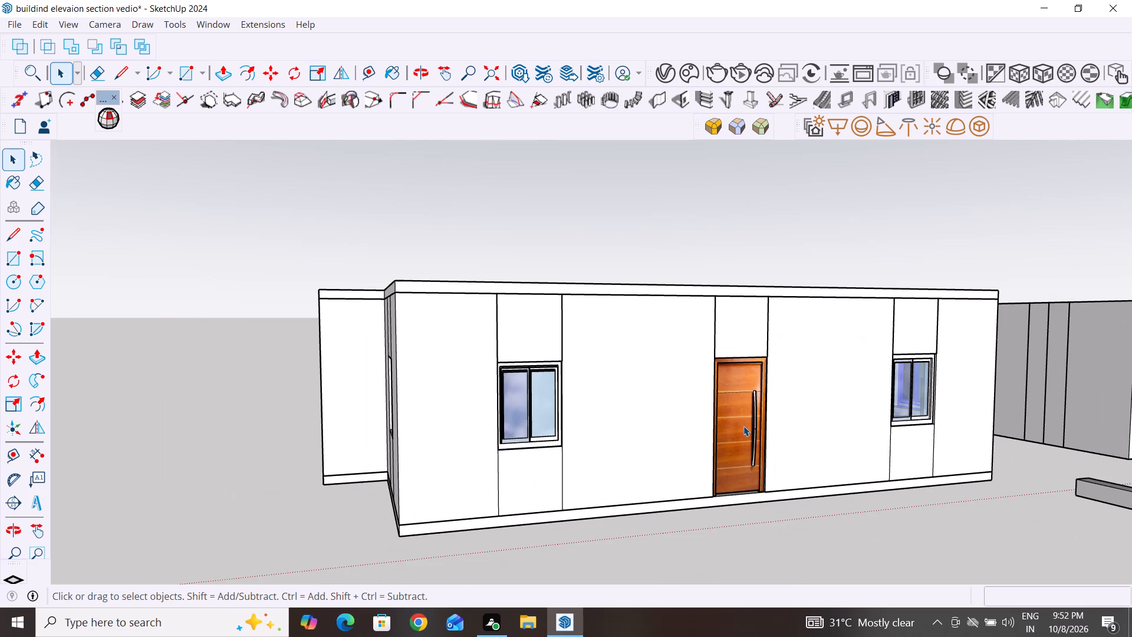
pyautogui.scroll(-1, 743, 426)
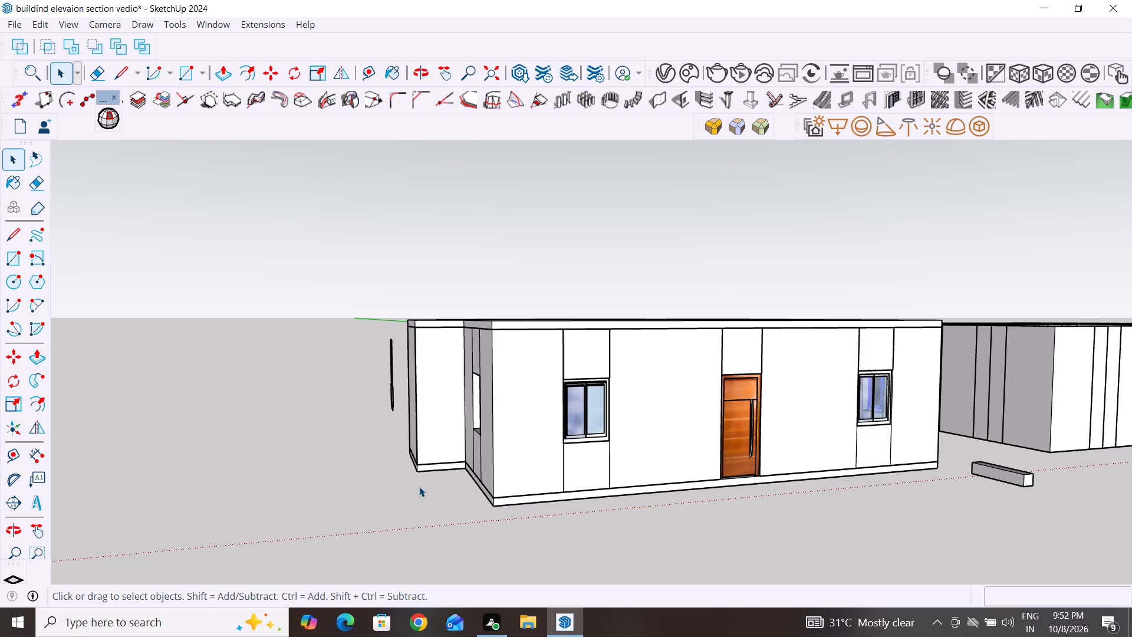
# Review the roofed building's recessed side wall, rear wall and opposite side wall from farther out.
pyautogui.moveTo(420, 484); pyautogui.dragTo(553, 527, button='middle')
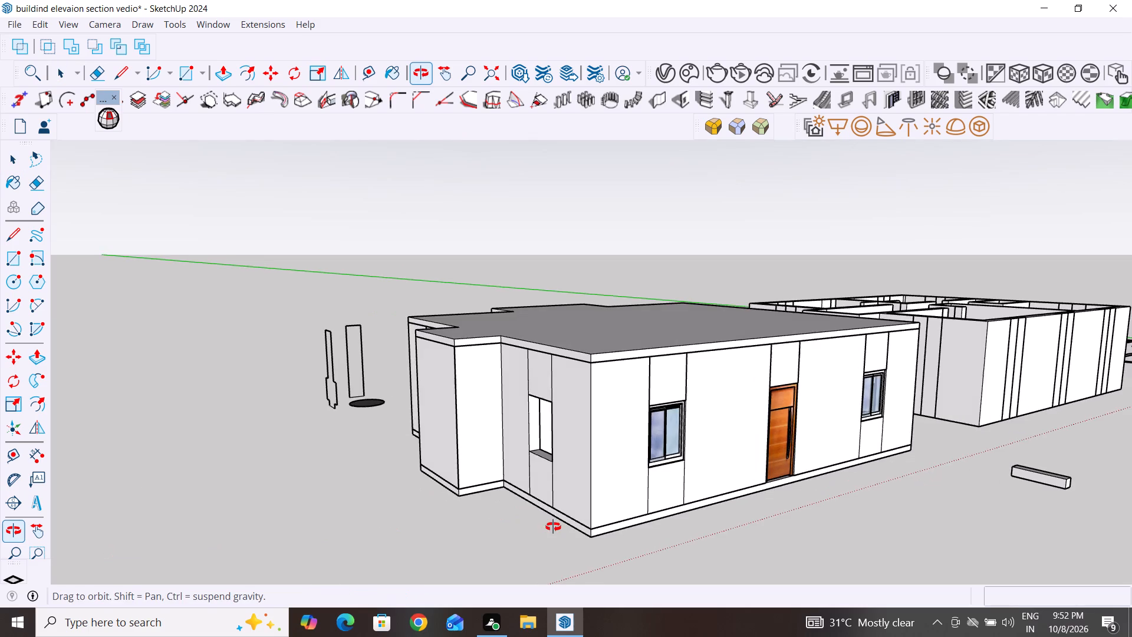
pyautogui.moveTo(553, 527); pyautogui.dragTo(478, 509, button='middle')
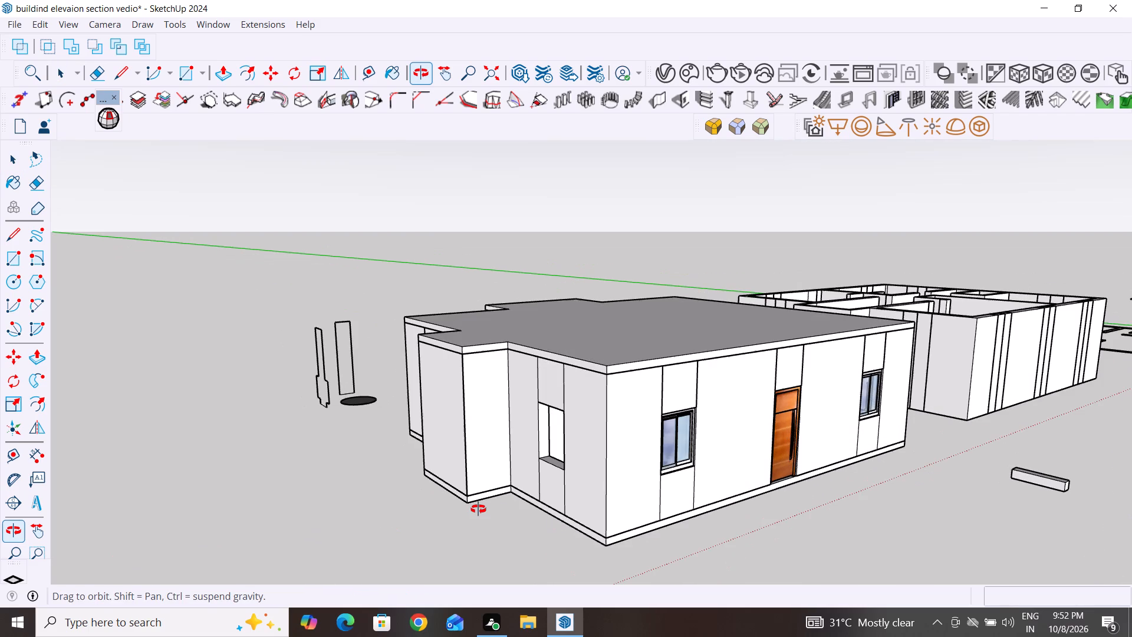
pyautogui.moveTo(478, 509); pyautogui.dragTo(469, 504, button='middle')
pyautogui.scroll(-1, 469, 504)
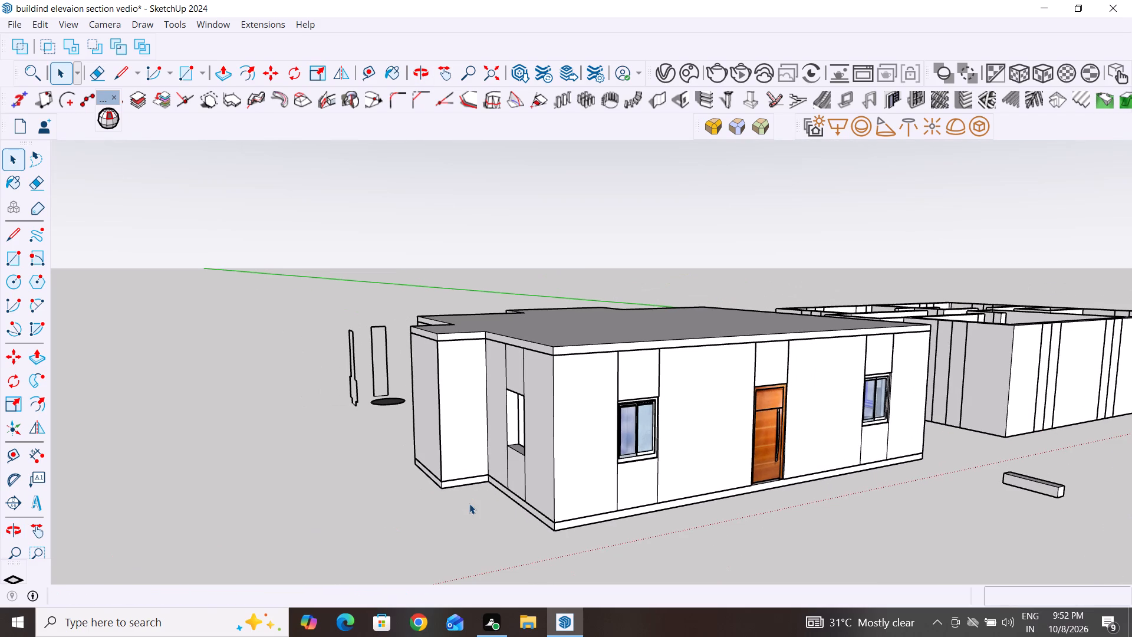
pyautogui.scroll(-2, 469, 504)
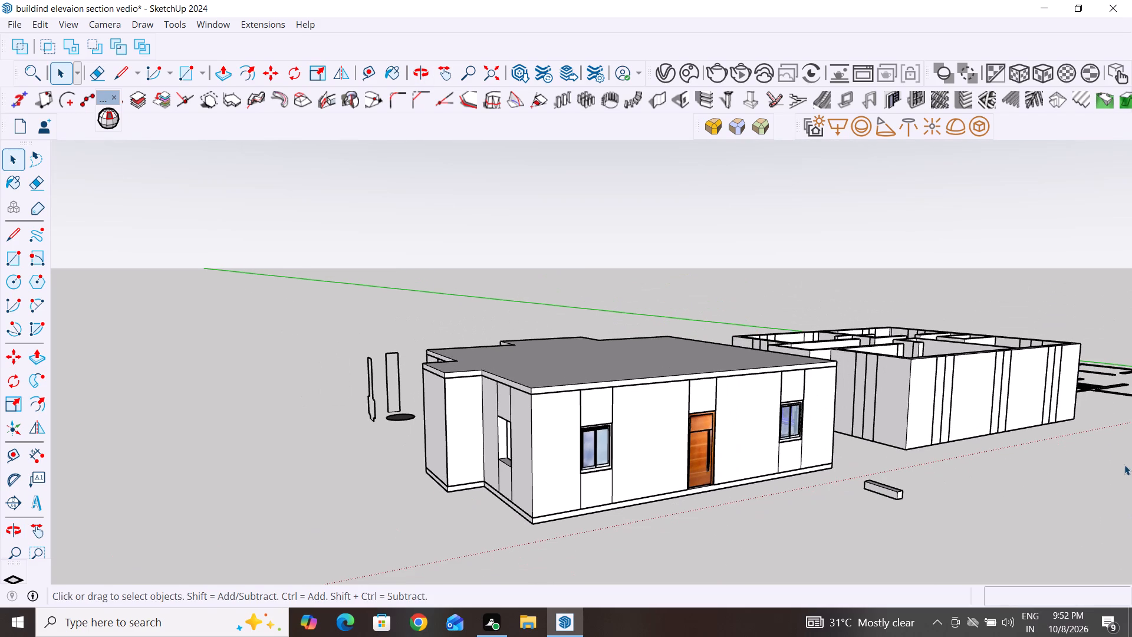
pyautogui.moveTo(1124, 465); pyautogui.dragTo(726, 539, button='middle')
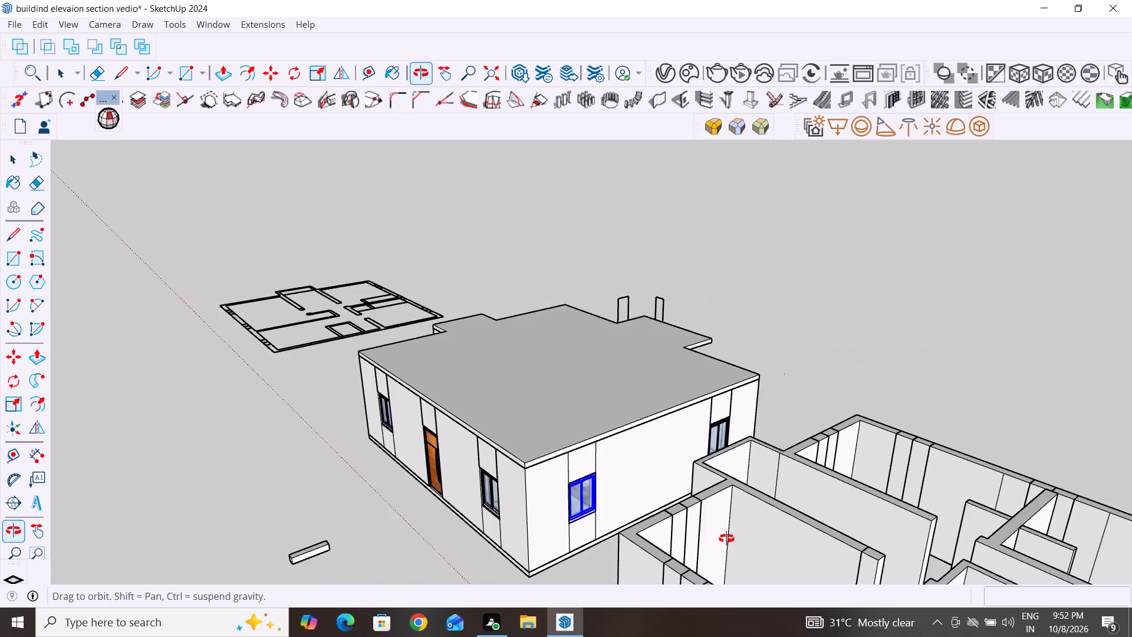
pyautogui.moveTo(726, 539); pyautogui.dragTo(812, 494, button='middle')
pyautogui.scroll(-7, 774, 442)
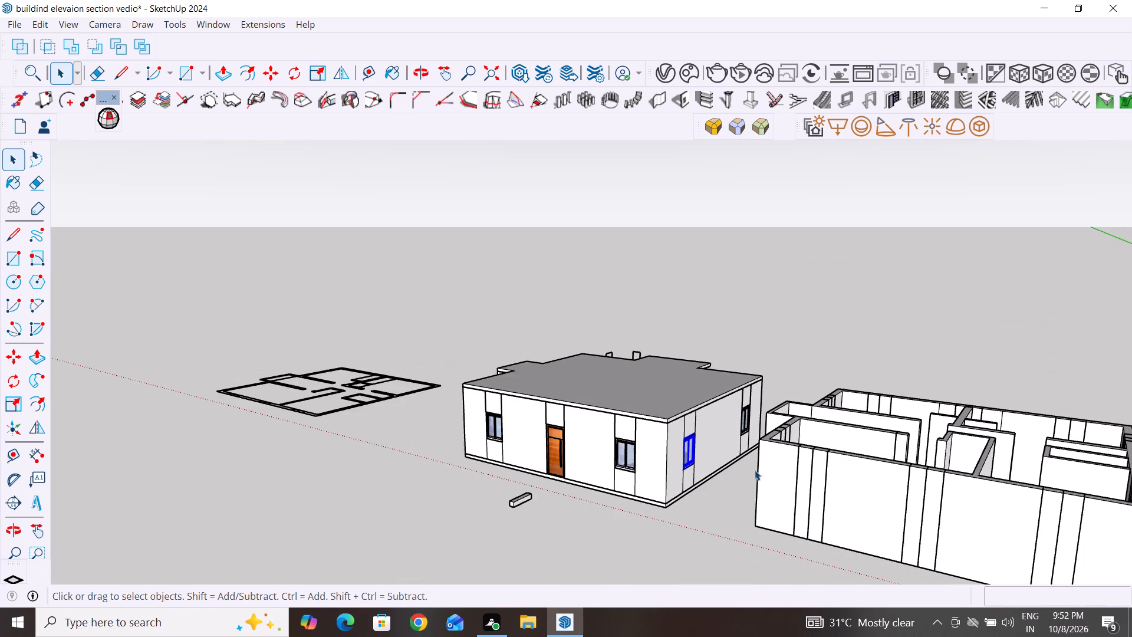
pyautogui.moveTo(755, 470); pyautogui.dragTo(818, 457, button='middle')
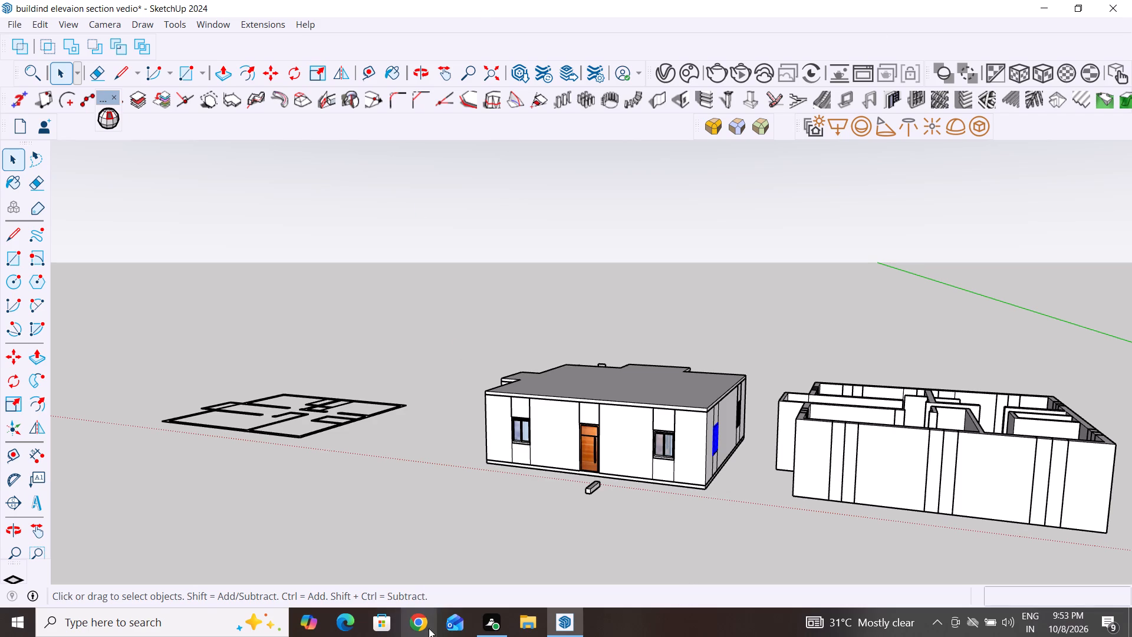
# Examine the unroofed wall model beside the roofed building, looking over its room layout and outer walls.
pyautogui.scroll(-3, 836, 402)
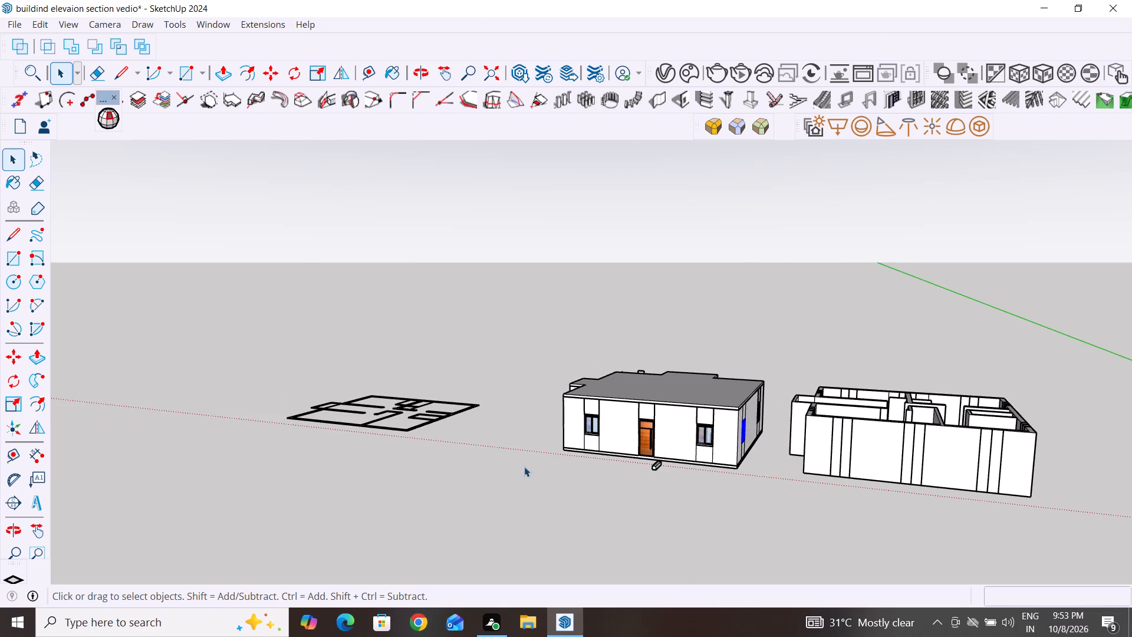
pyautogui.moveTo(522, 468); pyautogui.dragTo(628, 556, button='middle')
pyautogui.scroll(2, 1000, 393)
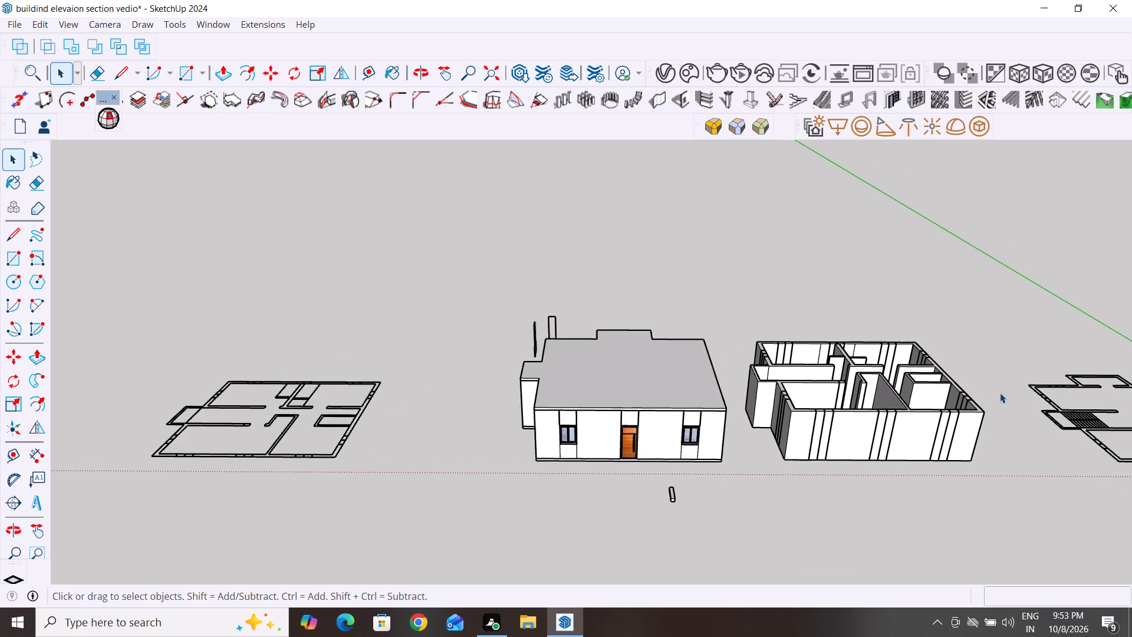
pyautogui.scroll(1, 1000, 393)
pyautogui.scroll(8, 954, 466)
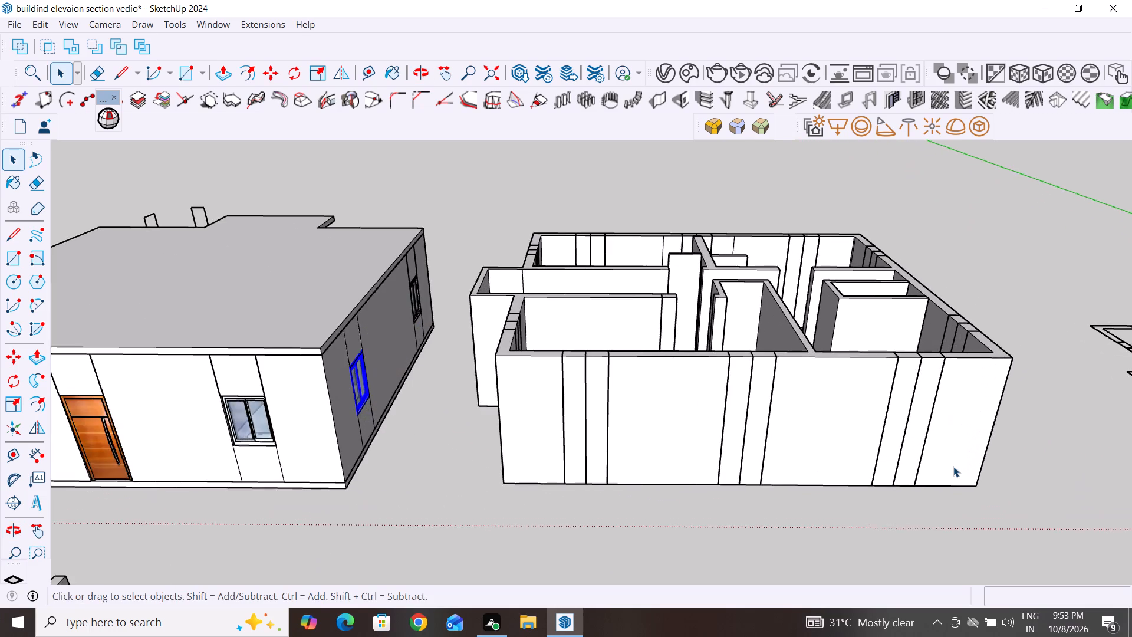
pyautogui.scroll(2, 953, 467)
pyautogui.scroll(-3, 779, 504)
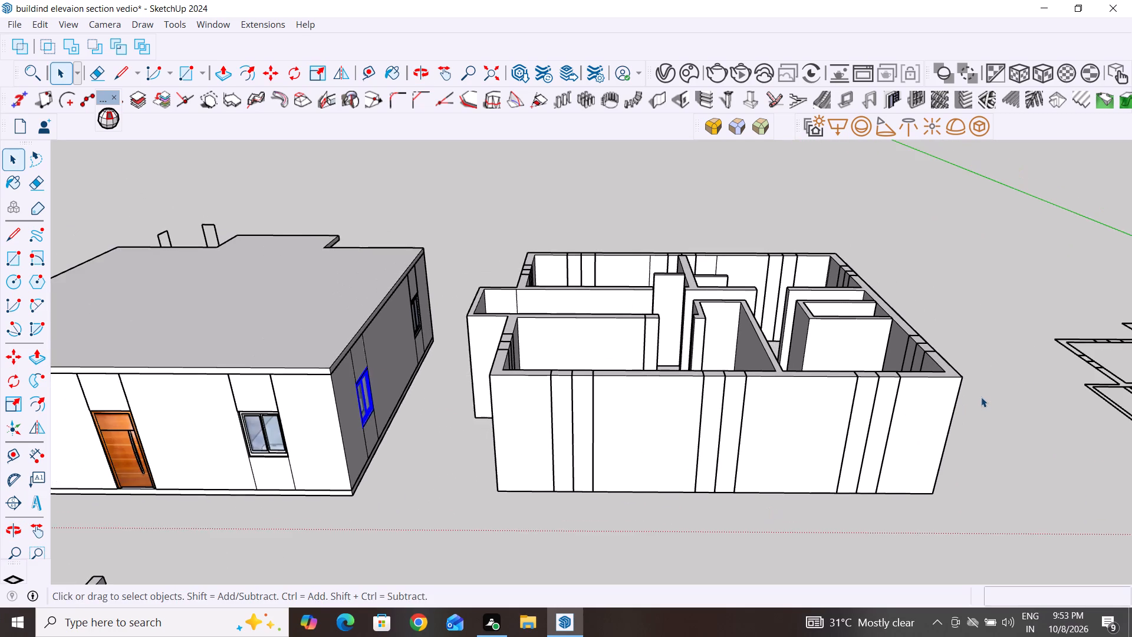
pyautogui.scroll(3, 982, 396)
pyautogui.moveTo(974, 396); pyautogui.dragTo(949, 400, button='middle')
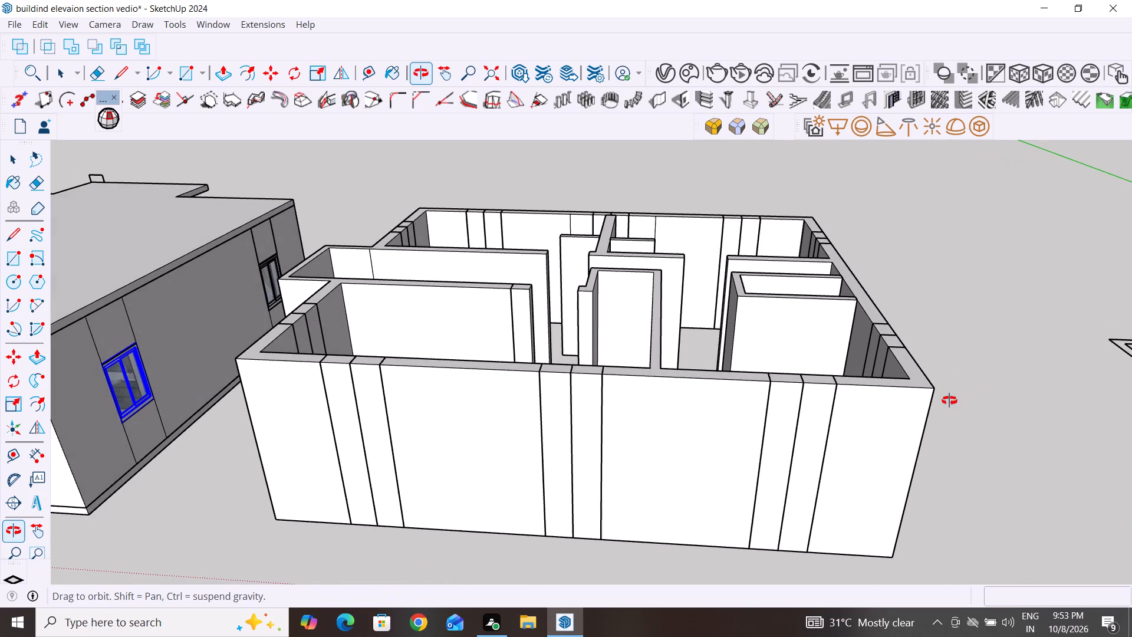
pyautogui.moveTo(949, 400); pyautogui.dragTo(972, 401, button='middle')
pyautogui.middleClick(976, 401)
pyautogui.scroll(1, 947, 251)
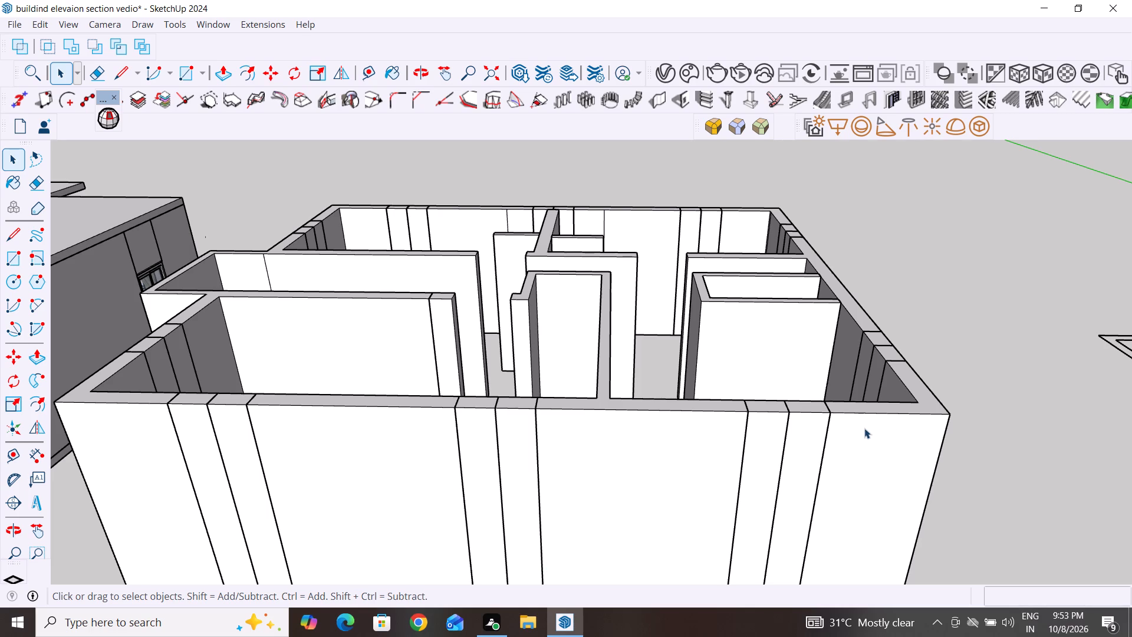
pyautogui.scroll(-4, 705, 294)
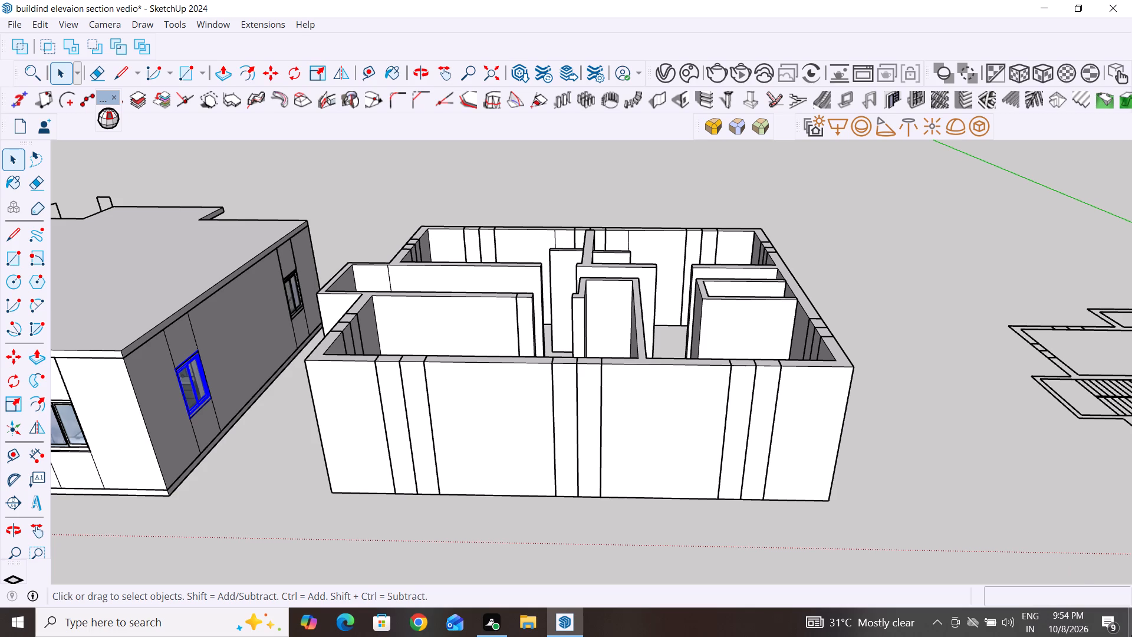
# Survey the floor plans, the unroofed walls and the roofed building together, ending at the roofed building's front entrance.
pyautogui.scroll(-4, 715, 479)
pyautogui.moveTo(877, 479); pyautogui.dragTo(833, 500, button='middle')
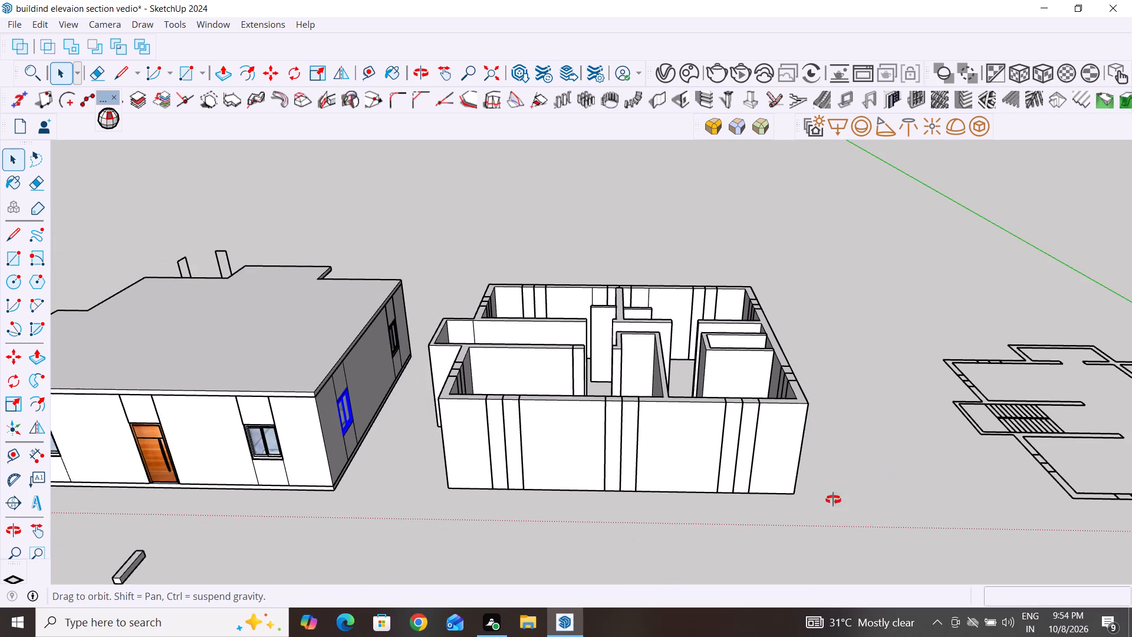
pyautogui.moveTo(833, 500); pyautogui.dragTo(21, 449, button='middle')
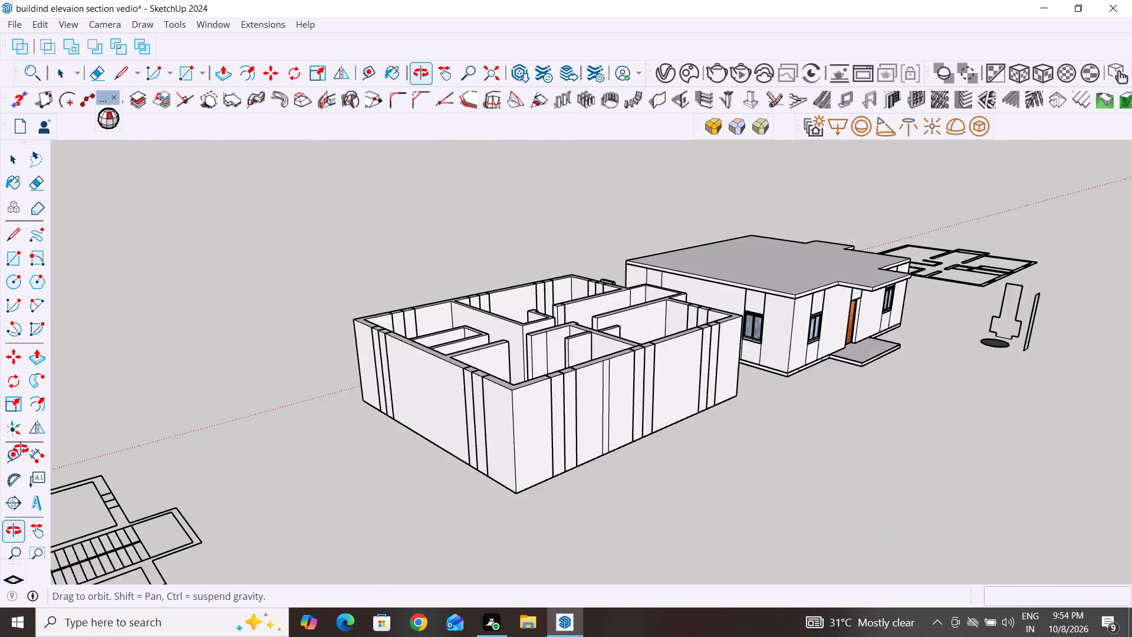
pyautogui.moveTo(21, 449); pyautogui.dragTo(15, 448, button='middle')
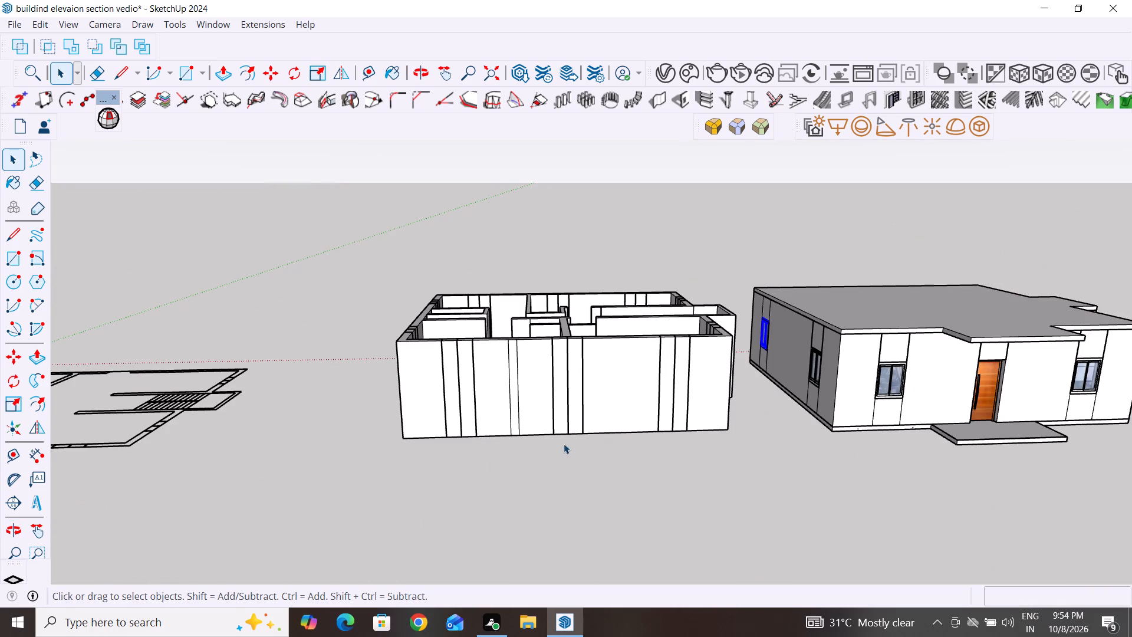
pyautogui.scroll(-3, 219, 469)
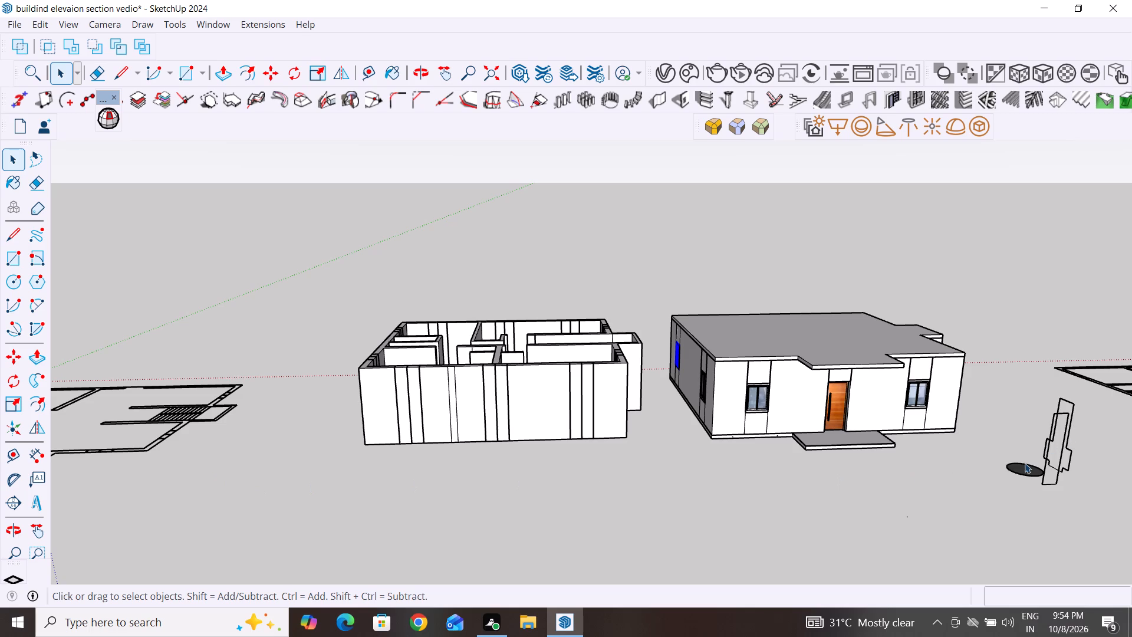
pyautogui.moveTo(906, 508); pyautogui.dragTo(929, 558, button='middle')
pyautogui.scroll(-4, 781, 451)
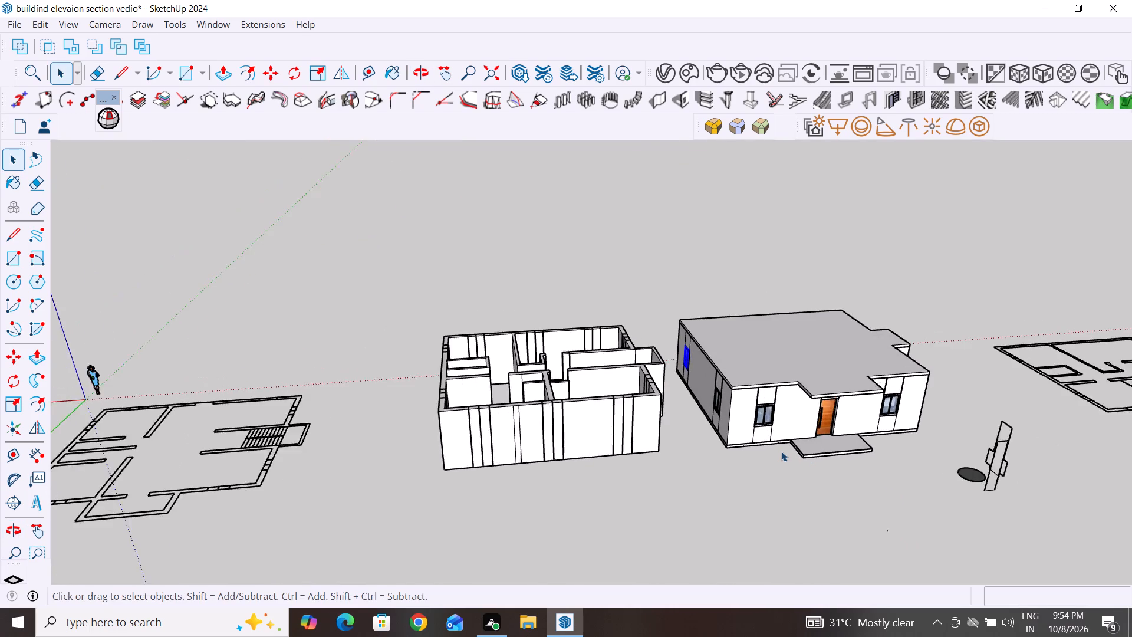
pyautogui.moveTo(832, 520); pyautogui.dragTo(975, 542, button='middle')
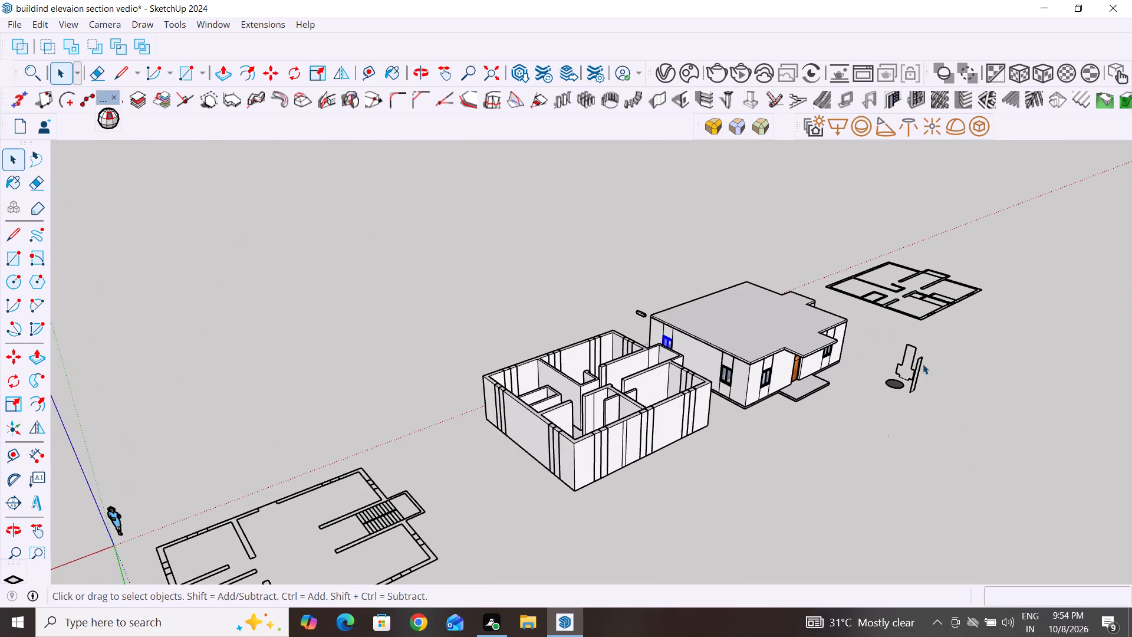
pyautogui.scroll(8, 911, 344)
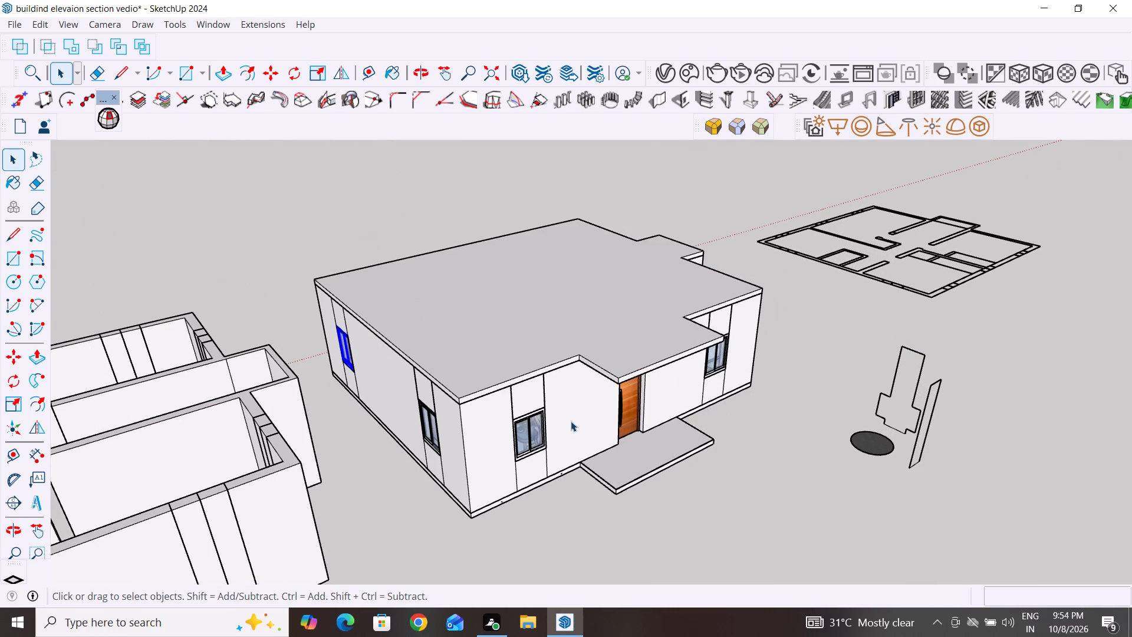
# Group all the connected wall geometry of the roofed building.
pyautogui.tripleClick(571, 421)
pyautogui.doubleClick(571, 421)
pyautogui.doubleClick(571, 421)
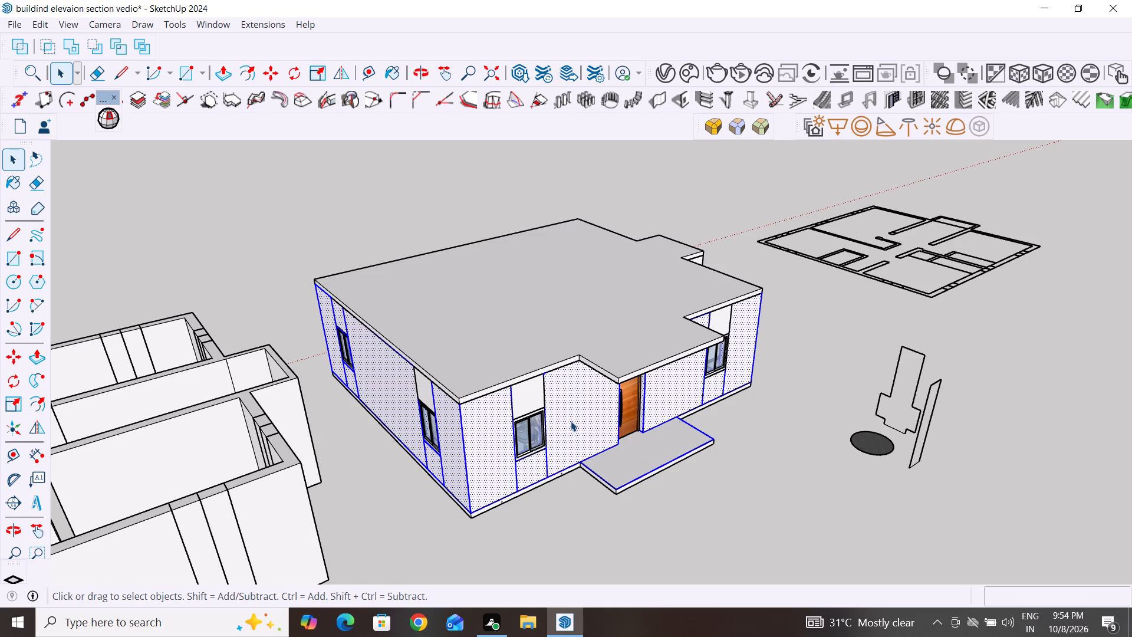
pyautogui.tripleClick(571, 421)
pyautogui.click(571, 421)
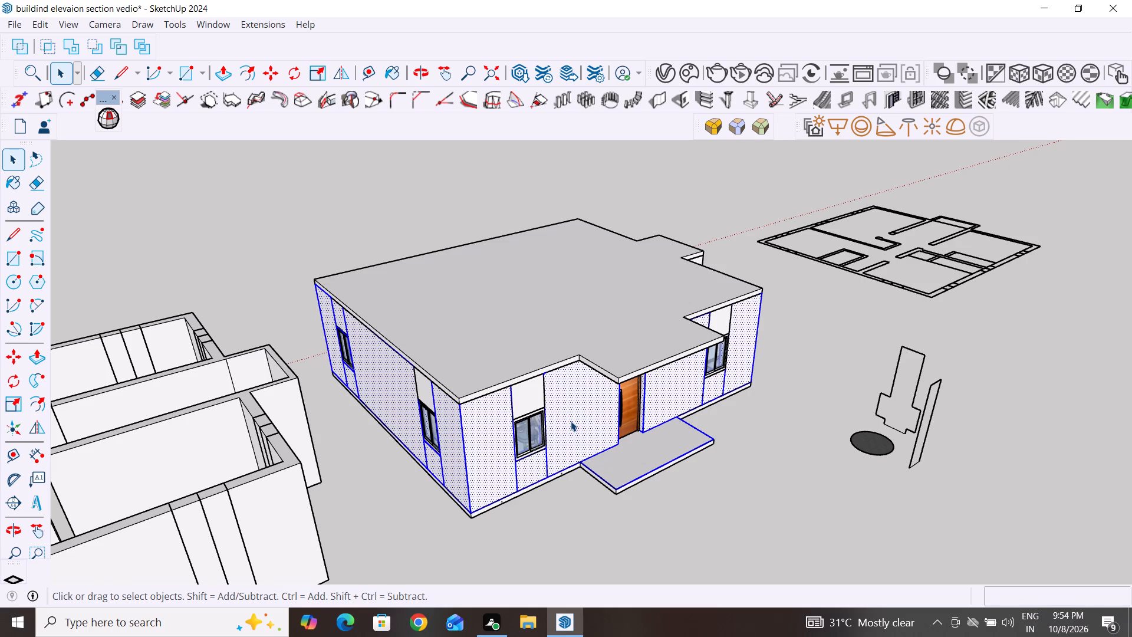
pyautogui.rightClick(571, 421)
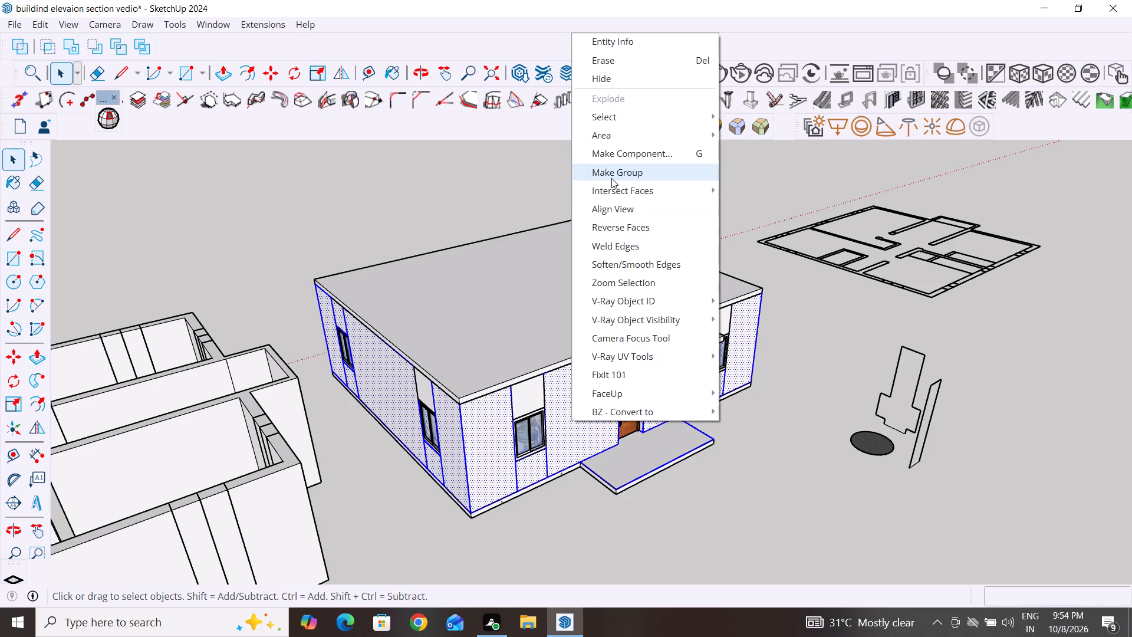
pyautogui.click(611, 176)
pyautogui.click(808, 459)
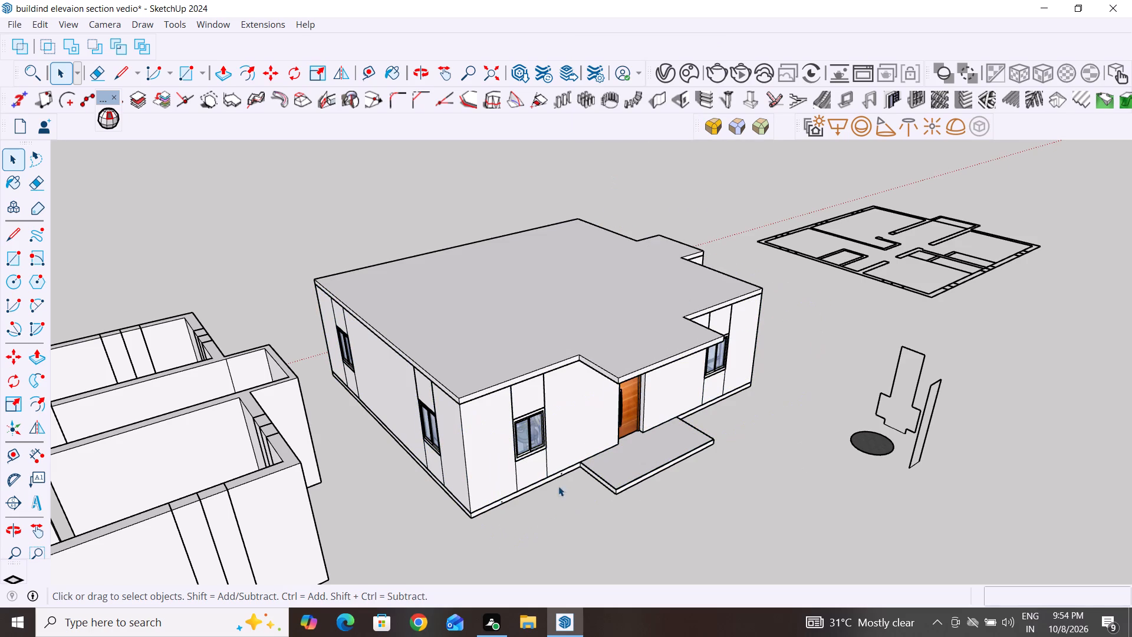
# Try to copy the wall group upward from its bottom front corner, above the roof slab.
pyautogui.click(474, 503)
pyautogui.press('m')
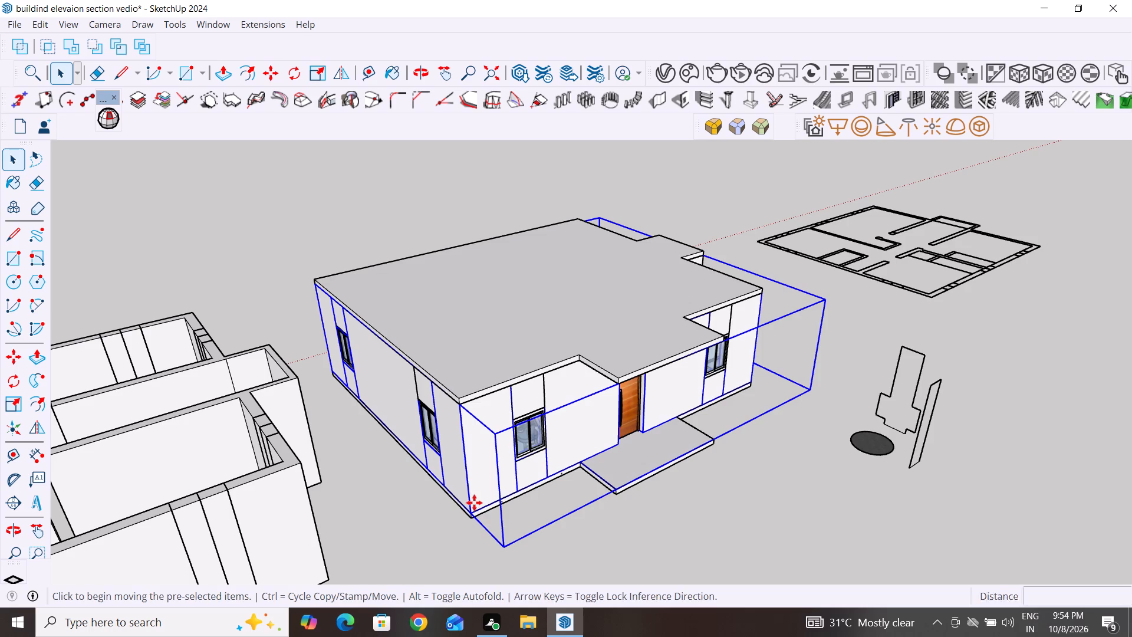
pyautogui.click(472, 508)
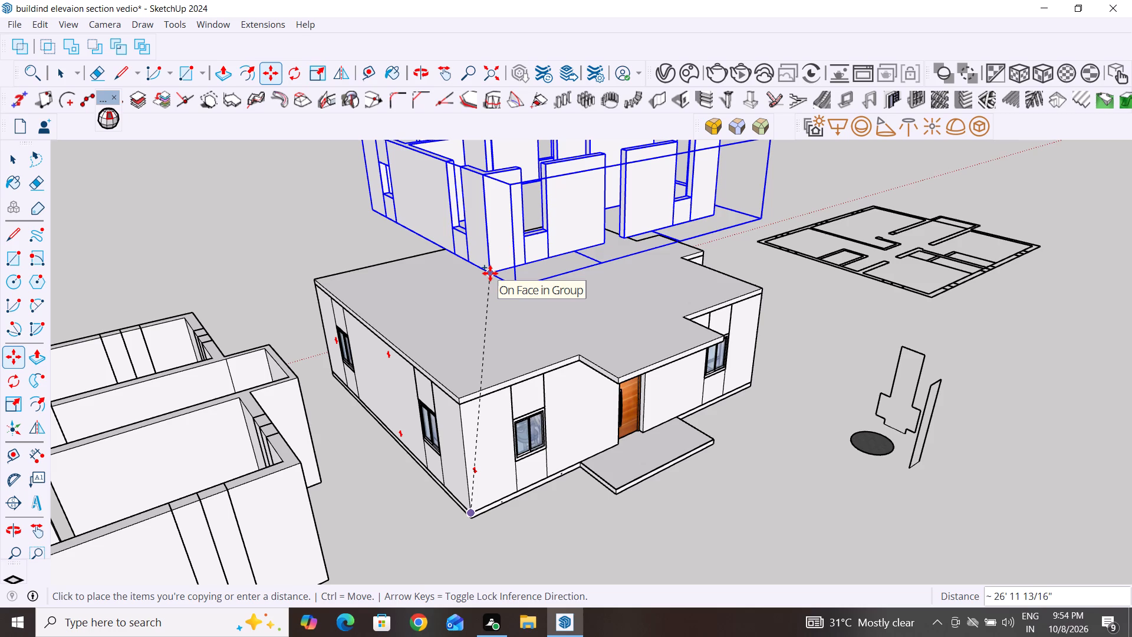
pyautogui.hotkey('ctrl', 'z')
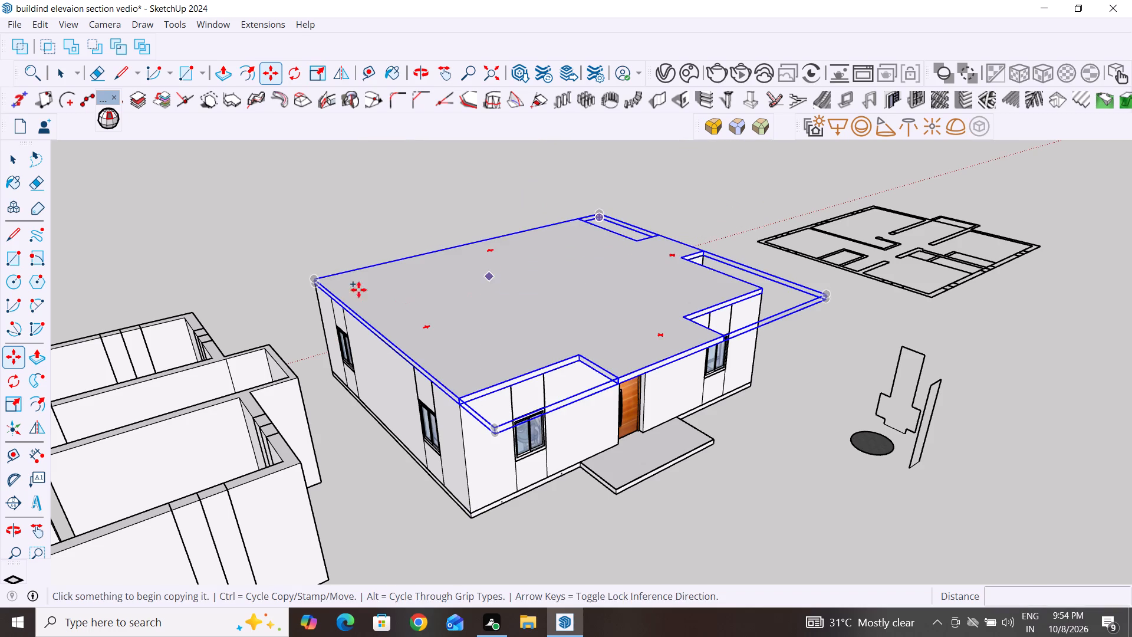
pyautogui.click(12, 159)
# Hide the roof slab on top of the furnished building.
pyautogui.click(492, 327)
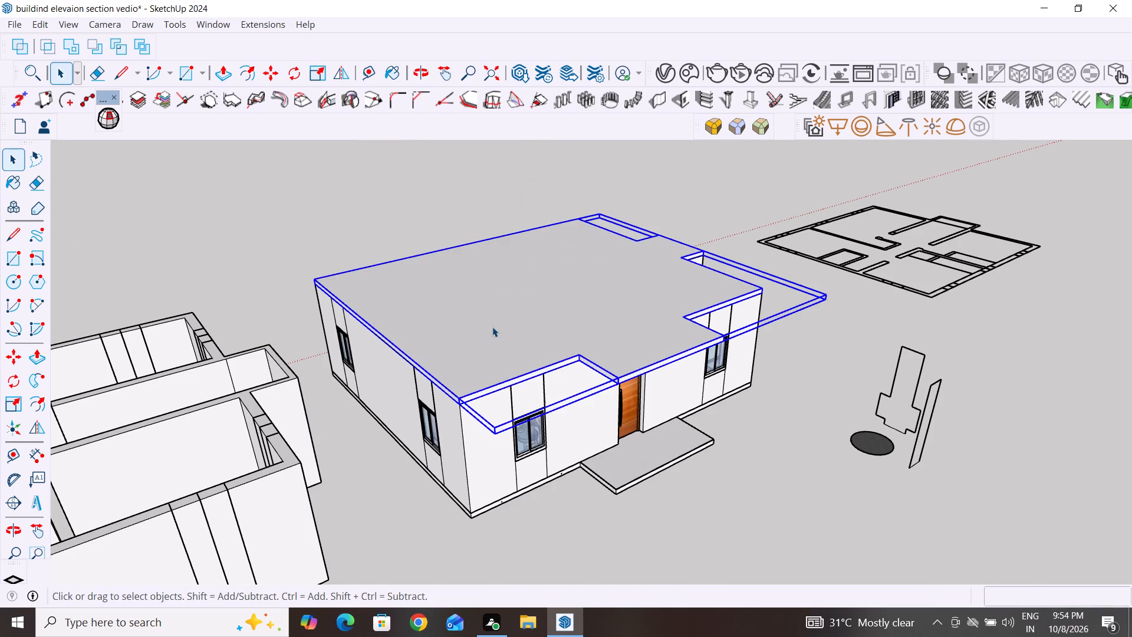
pyautogui.rightClick(492, 327)
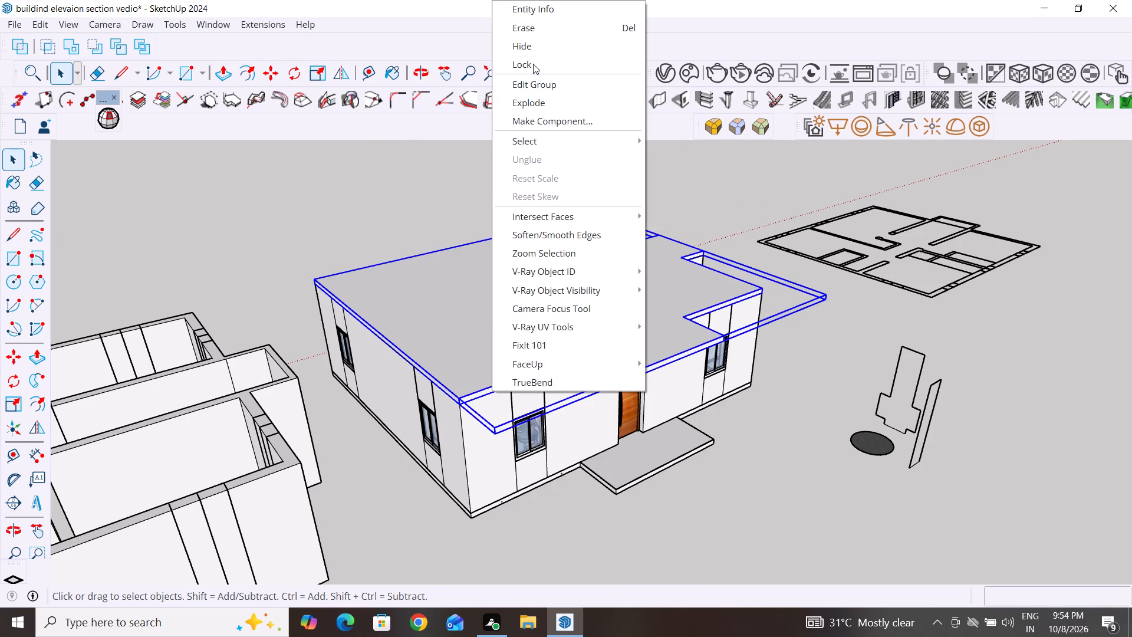
pyautogui.click(530, 52)
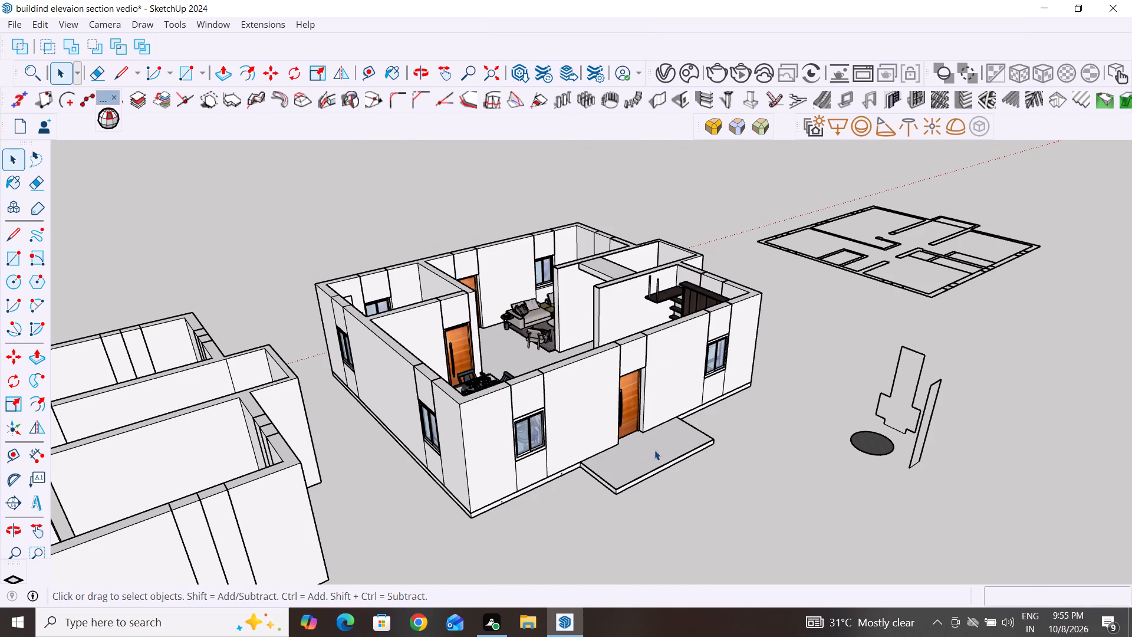
# Hide the floor slab under the furnished building, including its front entrance platform.
pyautogui.moveTo(657, 451); pyautogui.dragTo(588, 400, button='middle')
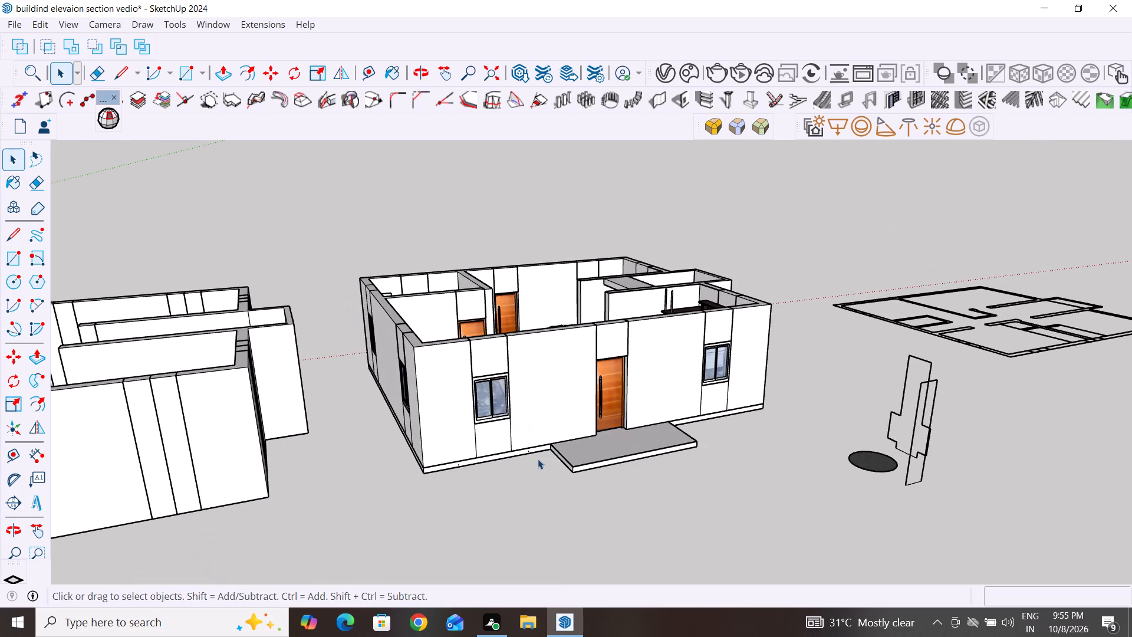
pyautogui.click(529, 451)
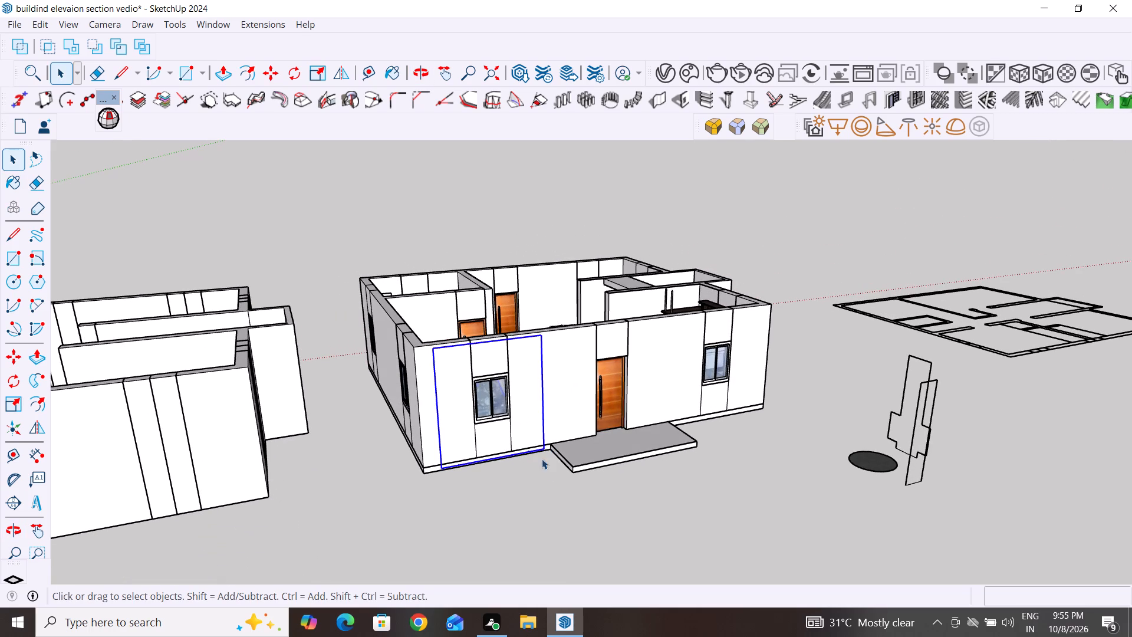
pyautogui.scroll(4, 478, 473)
pyautogui.click(424, 467)
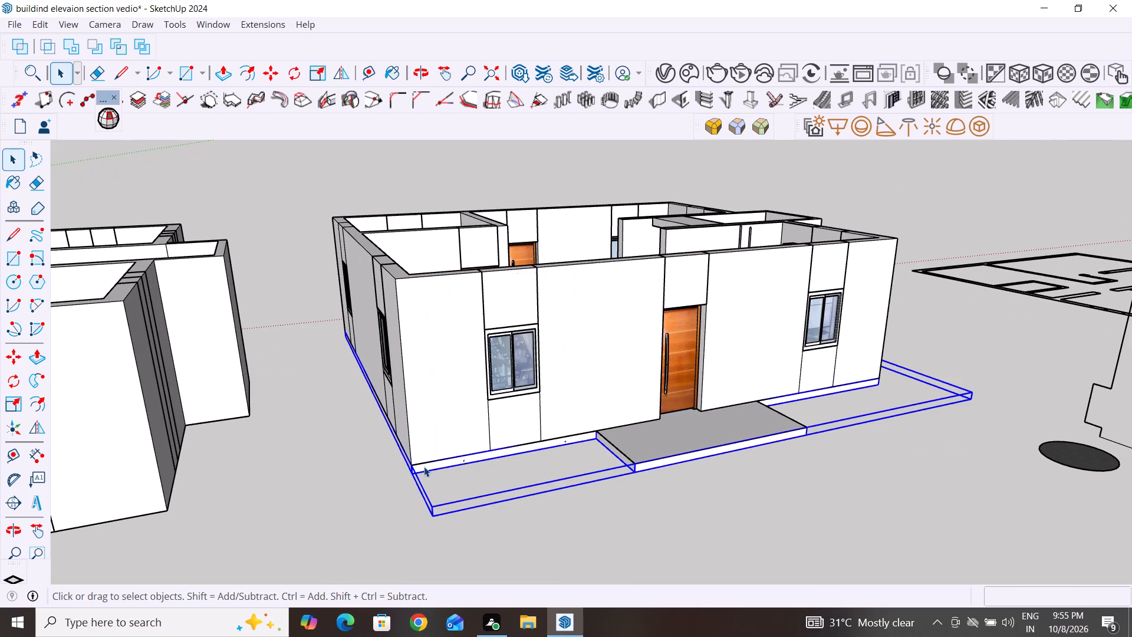
pyautogui.rightClick(424, 467)
pyautogui.click(468, 123)
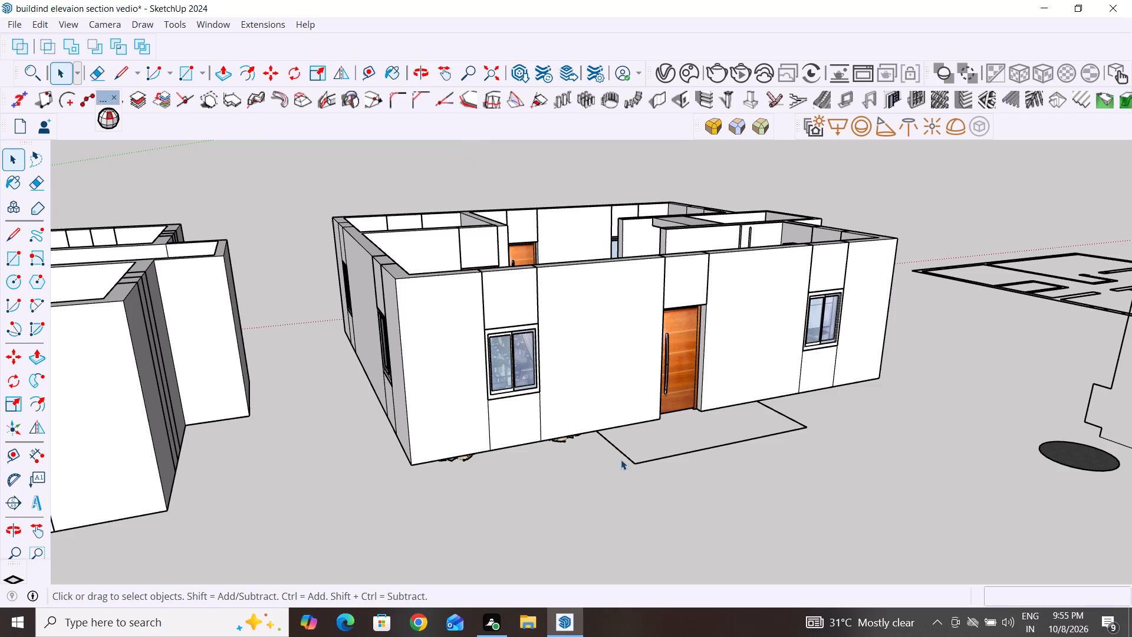
# Delete the small stray block lying on the ground outside the building's rear wall.
pyautogui.moveTo(618, 457); pyautogui.dragTo(530, 336, button='middle')
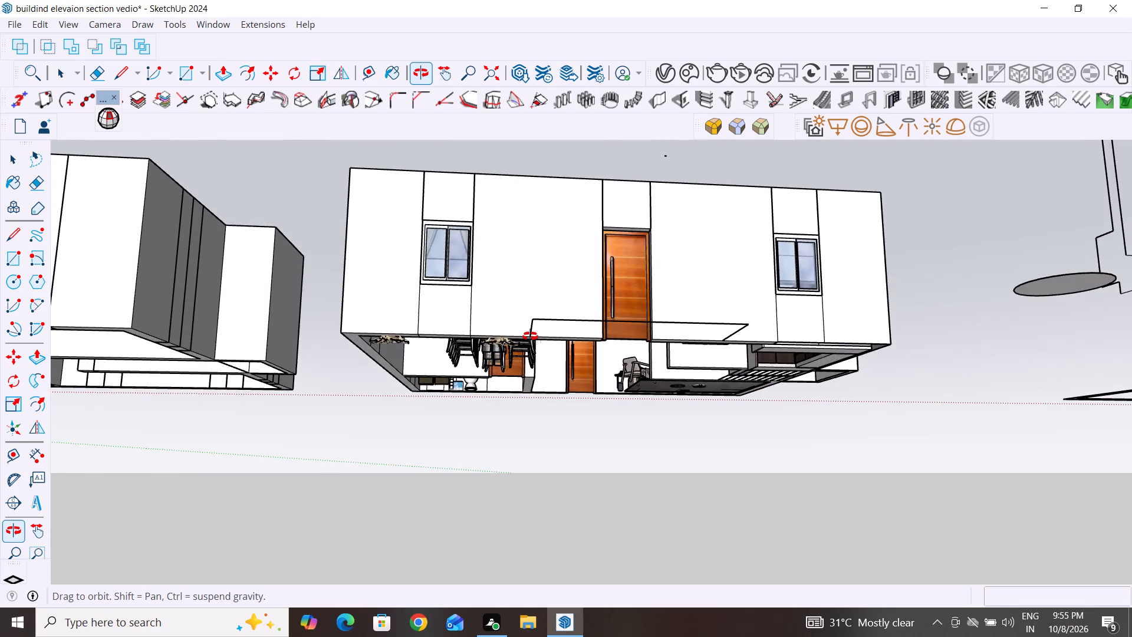
pyautogui.moveTo(530, 336); pyautogui.dragTo(480, 566, button='middle')
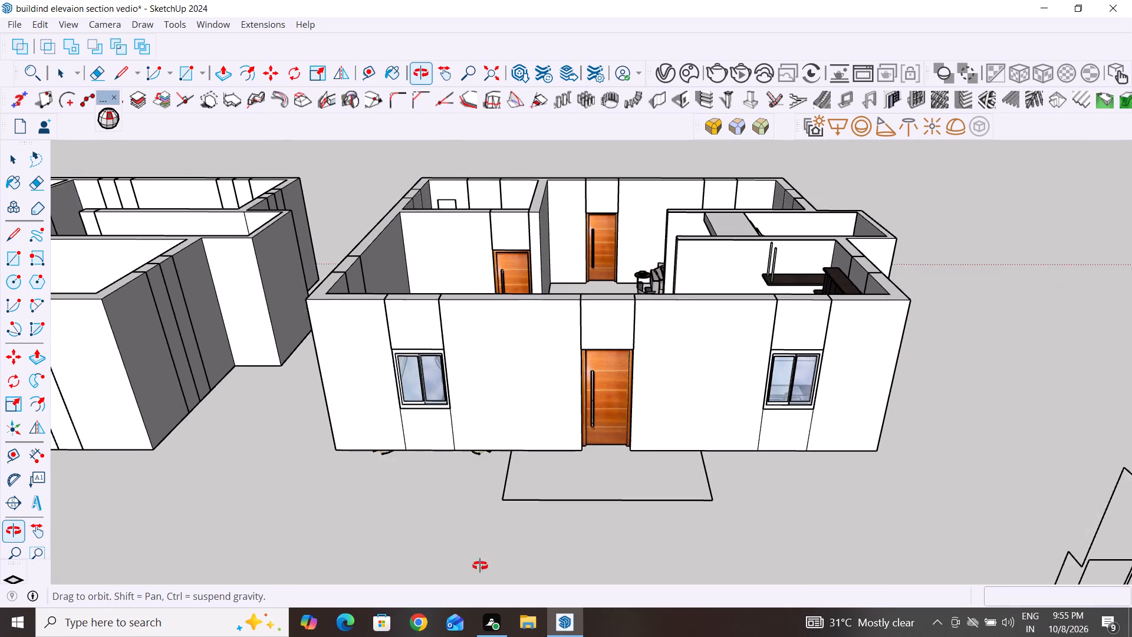
pyautogui.moveTo(480, 566); pyautogui.dragTo(478, 576, button='middle')
pyautogui.scroll(-4, 470, 568)
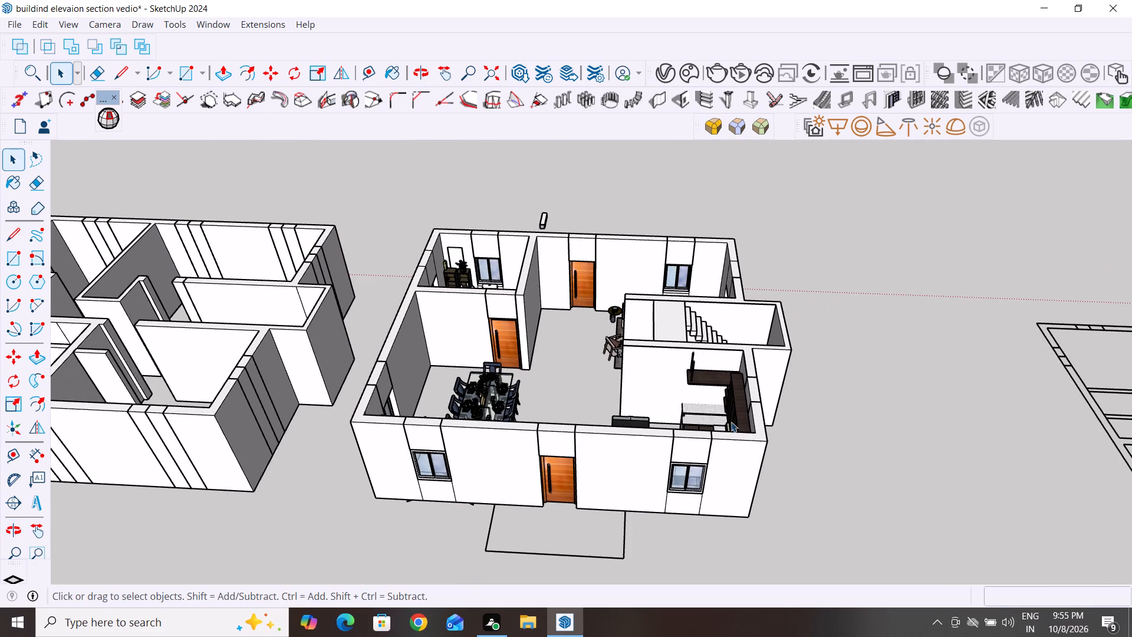
pyautogui.moveTo(850, 208); pyautogui.dragTo(839, 340)
pyautogui.scroll(-5, 753, 480)
pyautogui.moveTo(842, 446); pyautogui.dragTo(432, 504, button='middle')
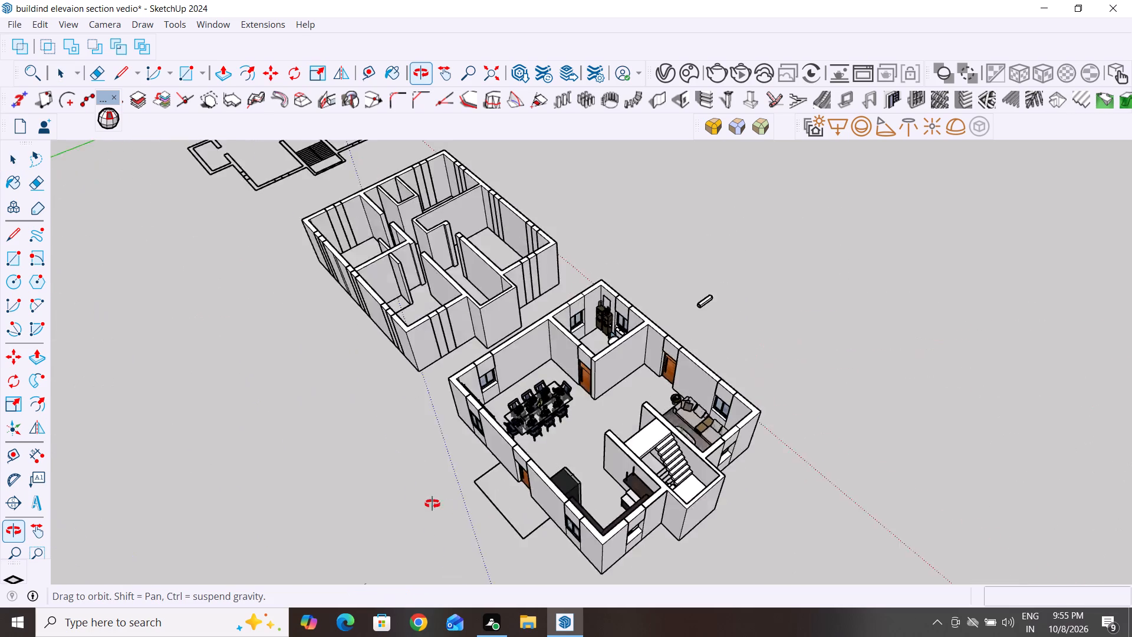
pyautogui.moveTo(432, 504); pyautogui.dragTo(344, 475, button='middle')
pyautogui.moveTo(815, 408); pyautogui.dragTo(715, 472)
pyautogui.press('Delete')
# Move the flat dark disc from outside the building into the small enclosed corner room, about 46' 5 1/2" away.
pyautogui.moveTo(827, 410); pyautogui.dragTo(561, 468, button='middle')
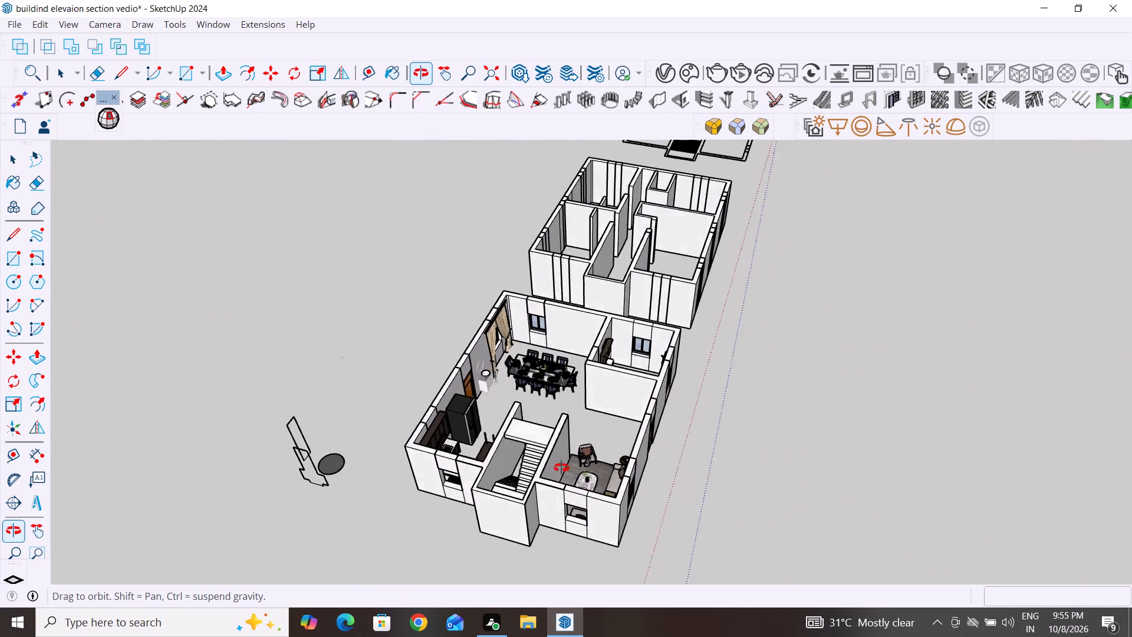
pyautogui.moveTo(561, 468); pyautogui.dragTo(517, 457, button='middle')
pyautogui.click(400, 262)
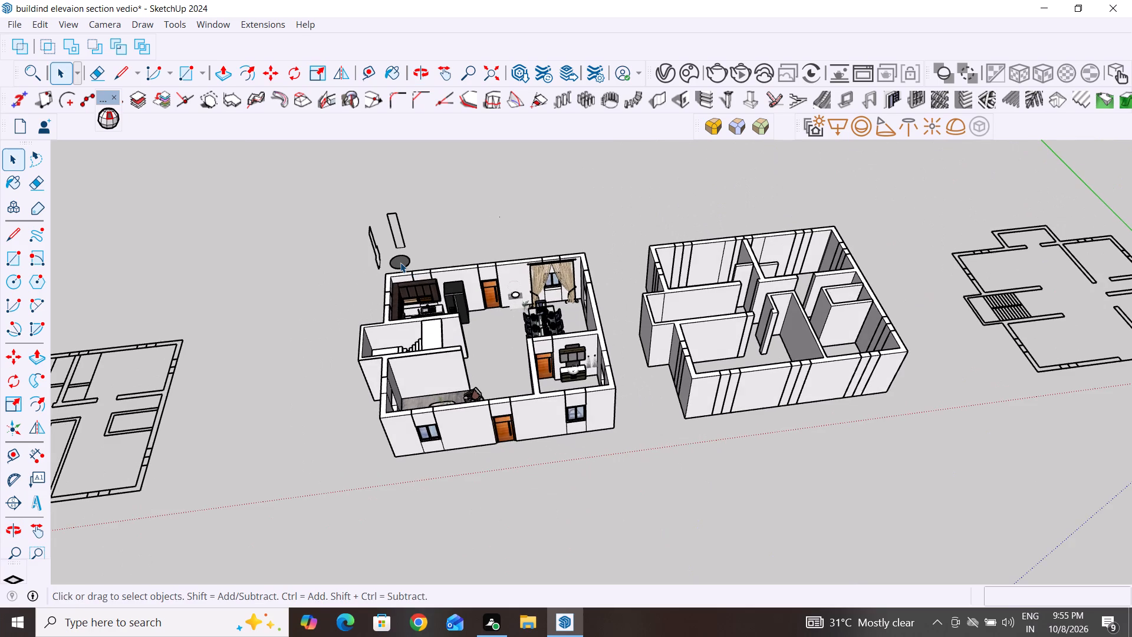
pyautogui.press('m')
pyautogui.click(406, 266)
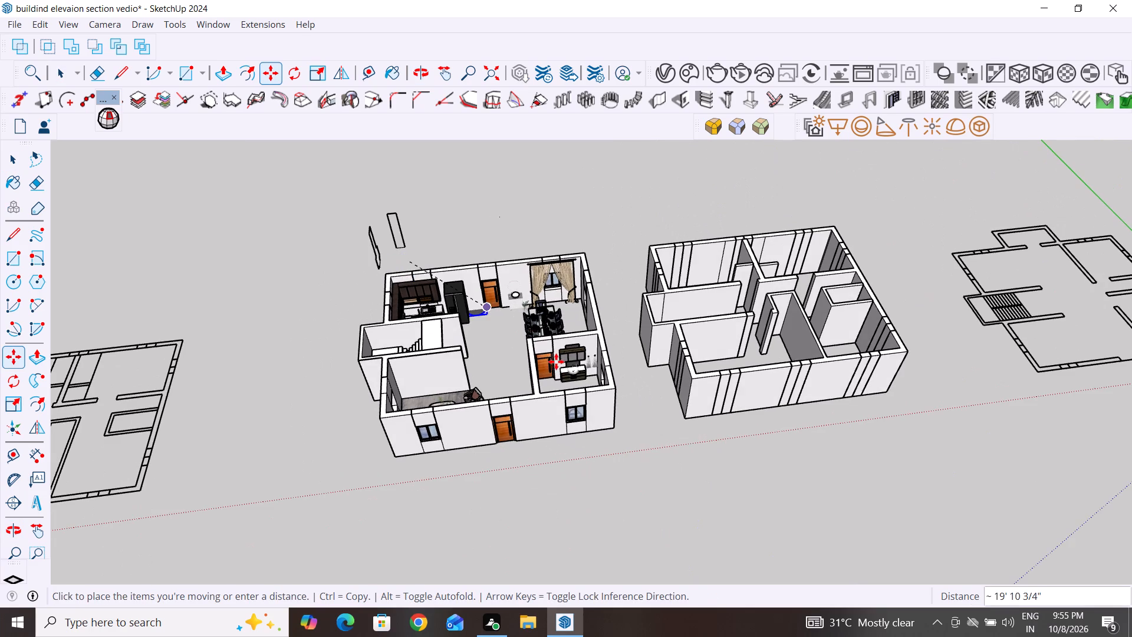
pyautogui.scroll(-3, 556, 362)
pyautogui.moveTo(556, 362); pyautogui.dragTo(567, 459, button='middle')
pyautogui.scroll(9, 497, 326)
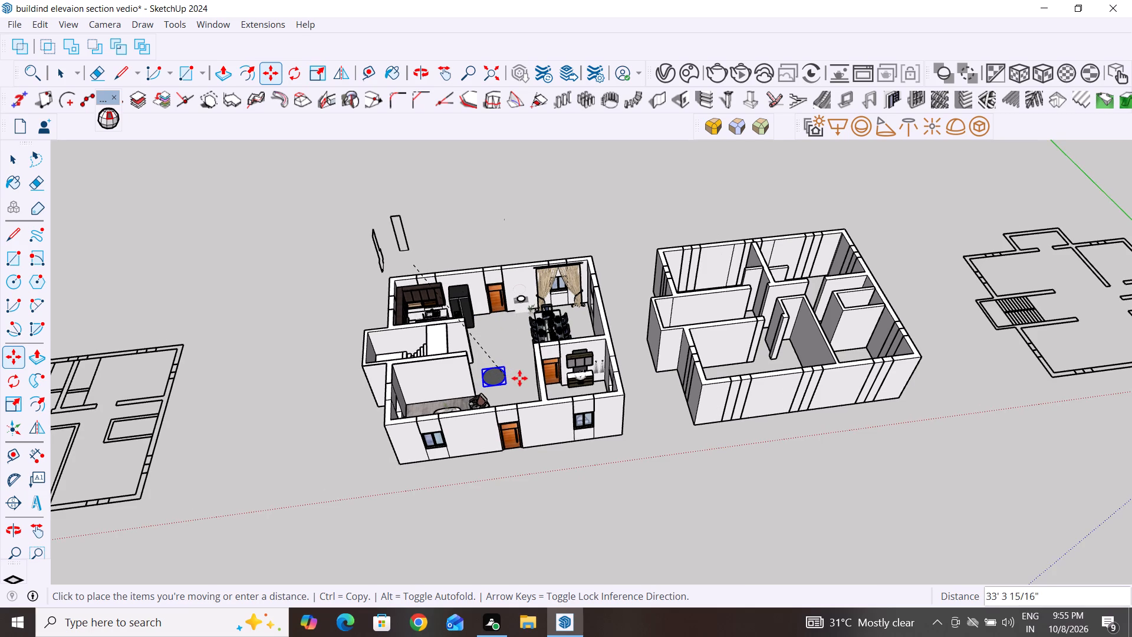
pyautogui.moveTo(570, 389); pyautogui.dragTo(554, 515, button='middle')
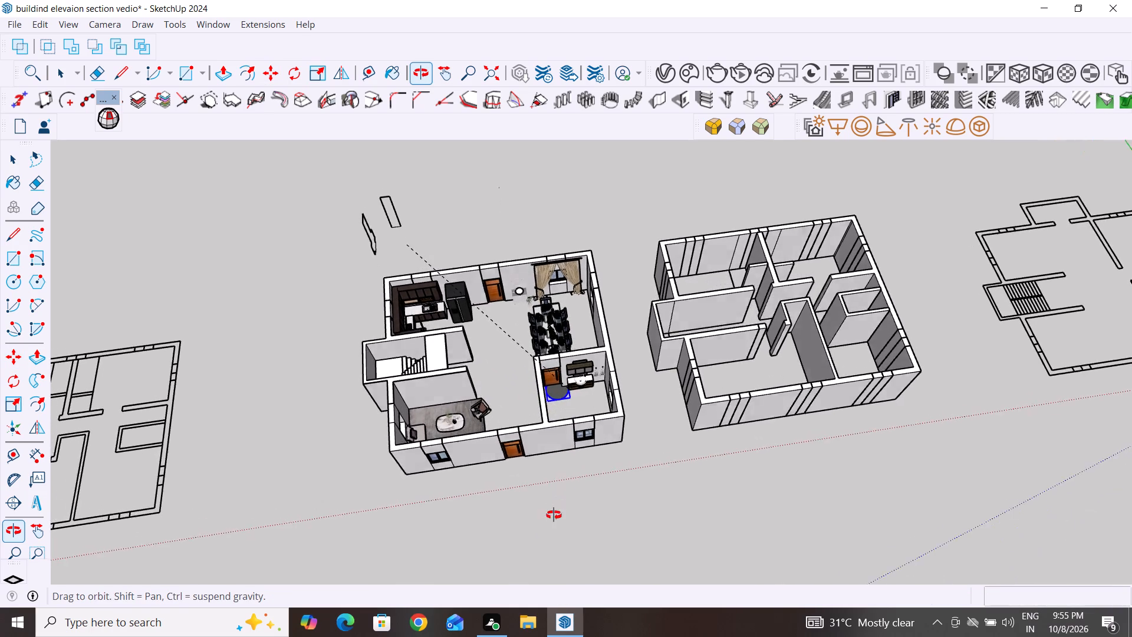
pyautogui.moveTo(554, 515); pyautogui.dragTo(522, 581, button='middle')
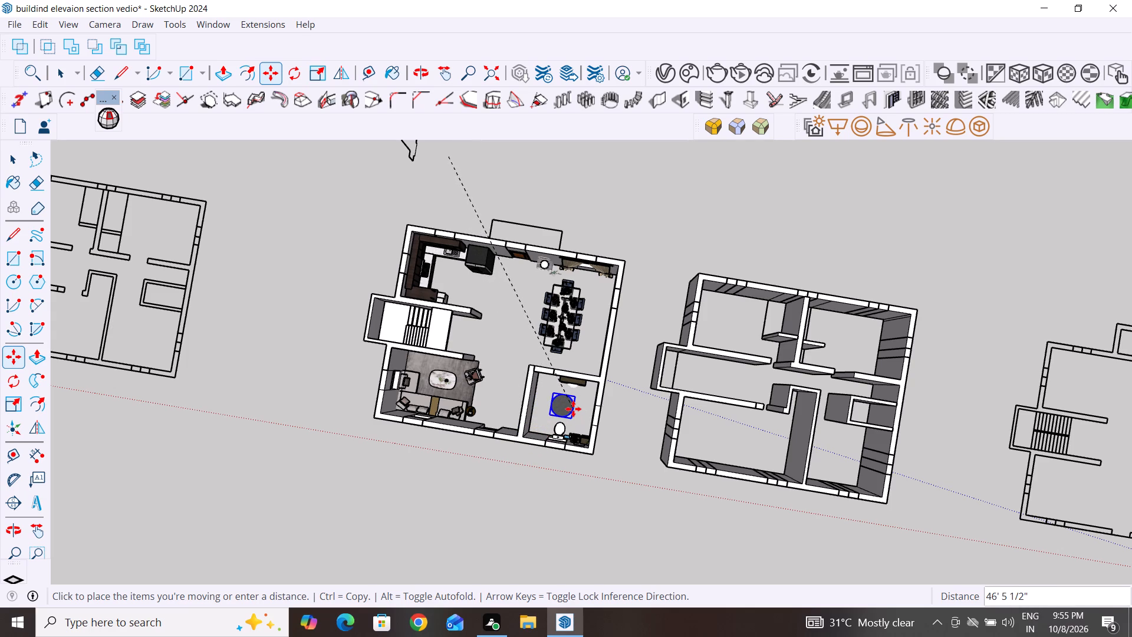
pyautogui.click(573, 409)
pyautogui.click(17, 159)
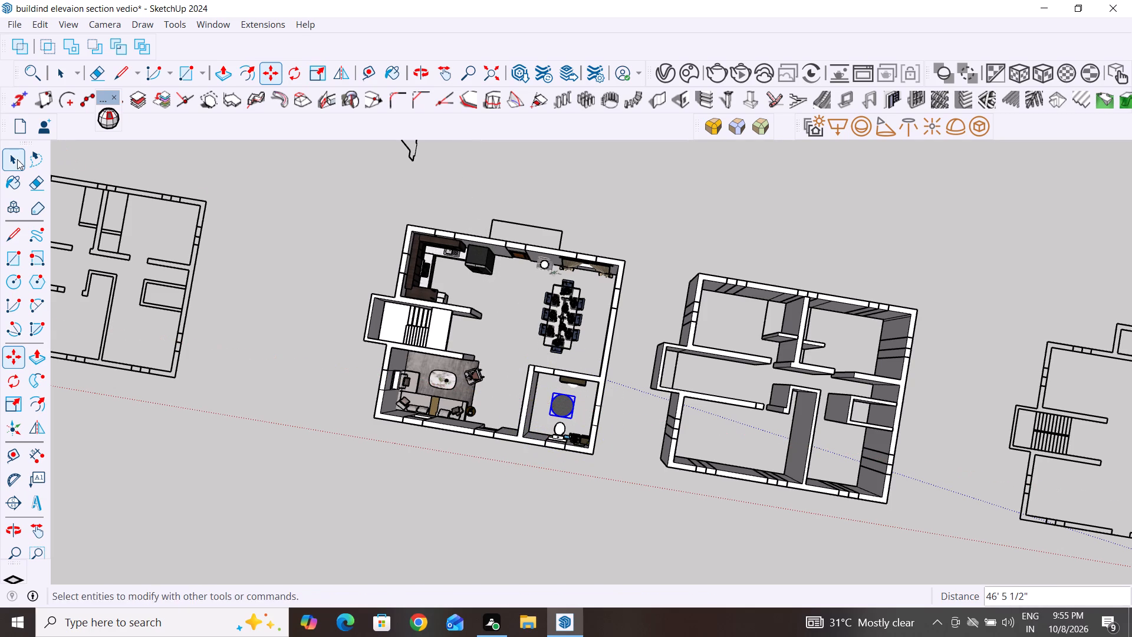
pyautogui.click(386, 465)
# Examine the open furnished building, its wall group and the neighbouring wall model from both long sides, ending at the front entrance.
pyautogui.scroll(1, 534, 481)
pyautogui.moveTo(540, 472); pyautogui.dragTo(599, 253, button='middle')
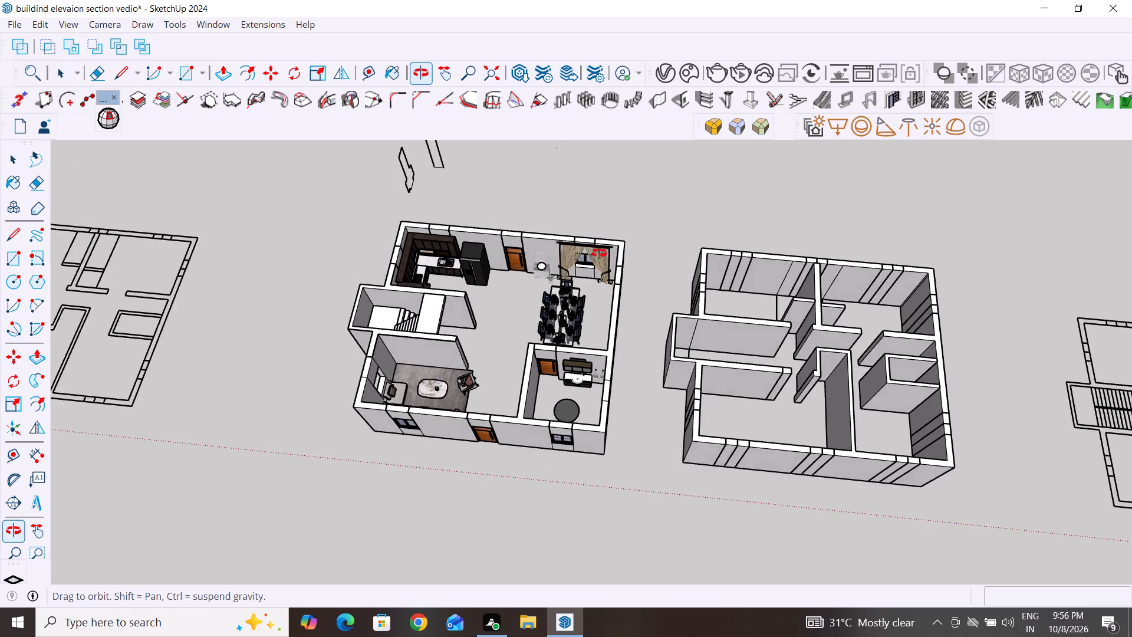
pyautogui.moveTo(599, 253); pyautogui.dragTo(566, 414, button='middle')
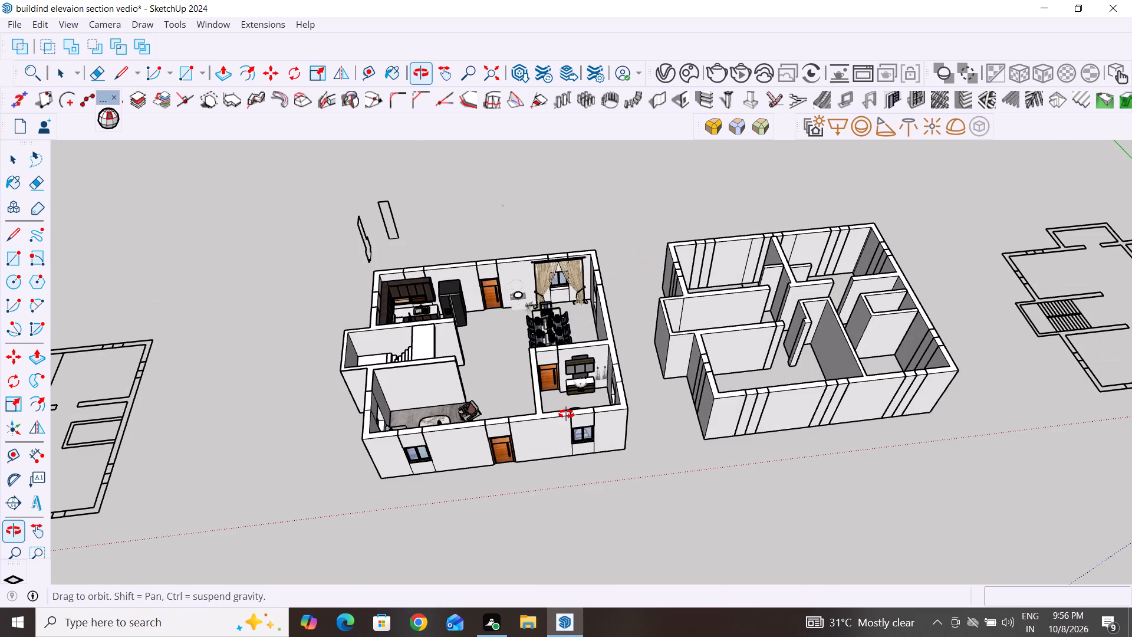
pyautogui.moveTo(566, 414); pyautogui.dragTo(368, 315, button='middle')
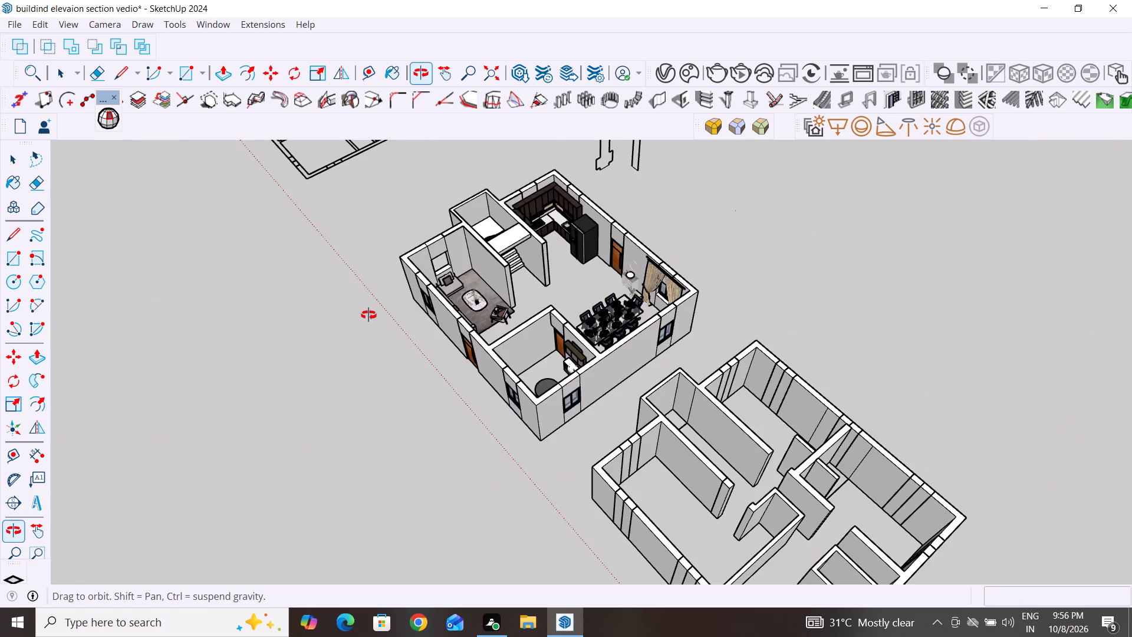
pyautogui.moveTo(831, 331); pyautogui.dragTo(442, 346, button='middle')
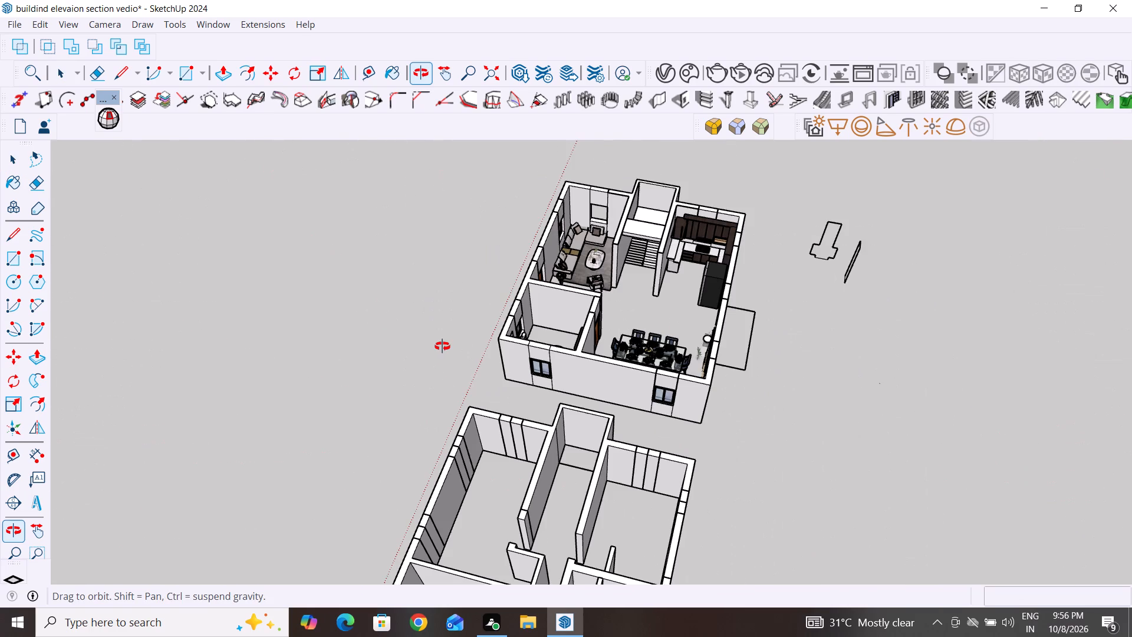
pyautogui.moveTo(442, 346); pyautogui.dragTo(349, 331, button='middle')
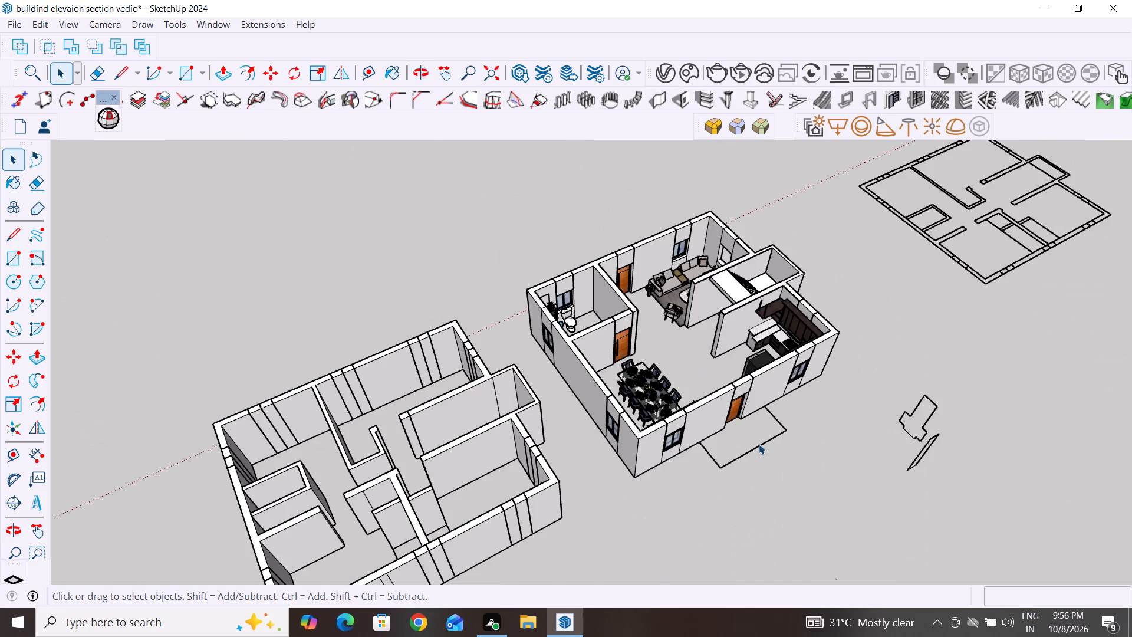
pyautogui.click(759, 444)
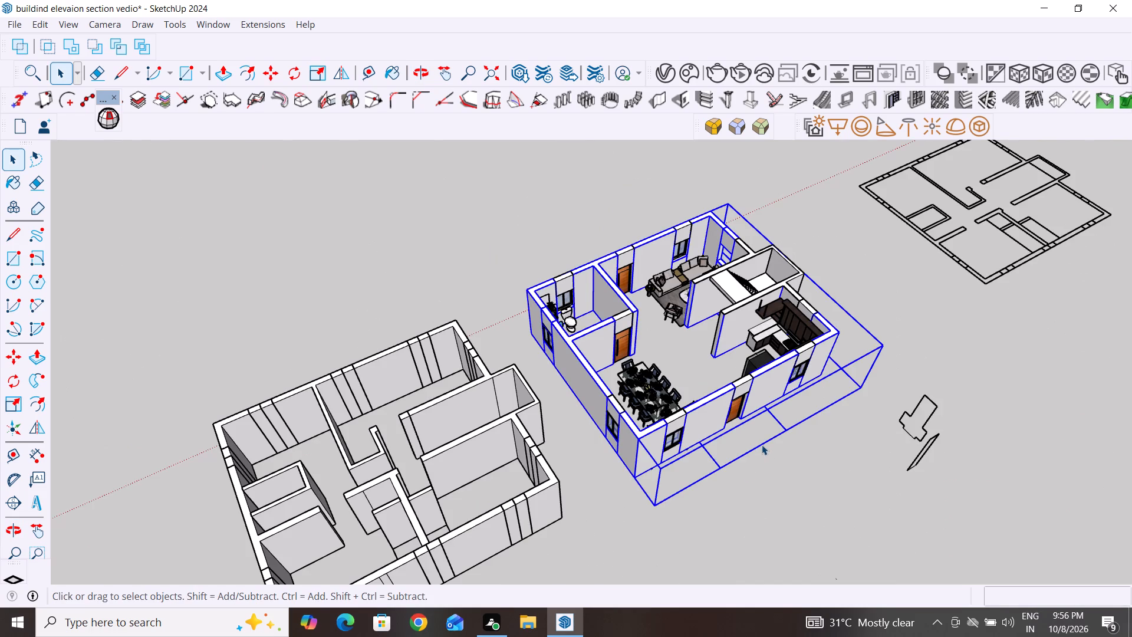
pyautogui.moveTo(759, 477); pyautogui.dragTo(686, 315, button='middle')
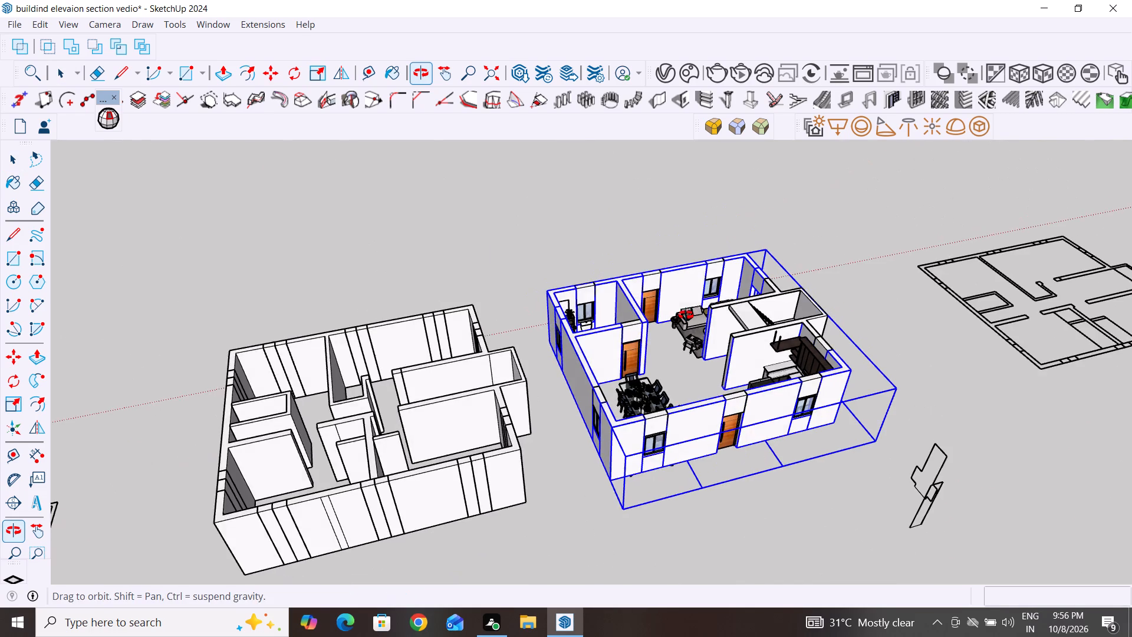
pyautogui.moveTo(686, 315); pyautogui.dragTo(686, 313, button='middle')
pyautogui.click(863, 266)
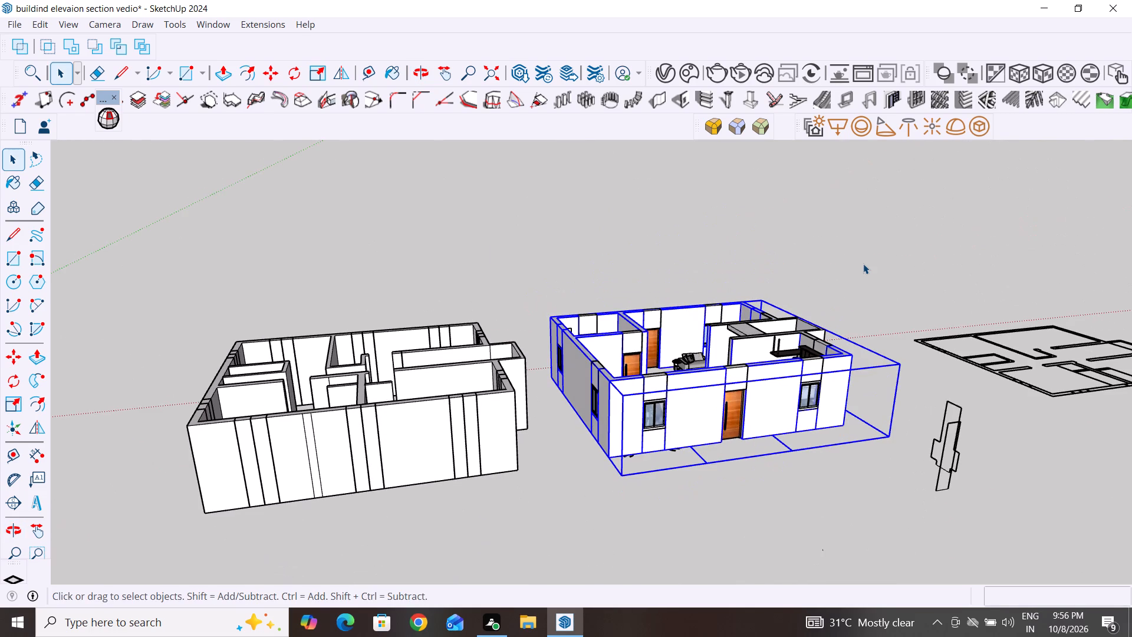
# Select the entire furnished building together with its wall group, doors, windows and interior furniture, leaving out the neighbouring wall model.
pyautogui.moveTo(860, 224); pyautogui.dragTo(564, 490)
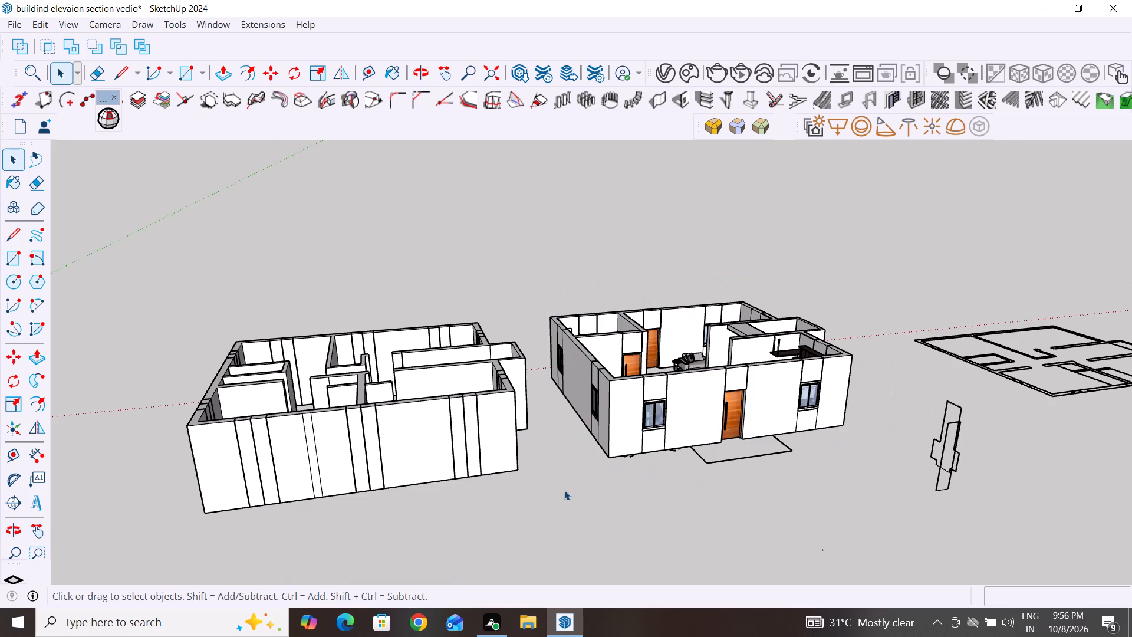
pyautogui.moveTo(564, 490); pyautogui.dragTo(542, 487)
pyautogui.moveTo(542, 487); pyautogui.dragTo(541, 487)
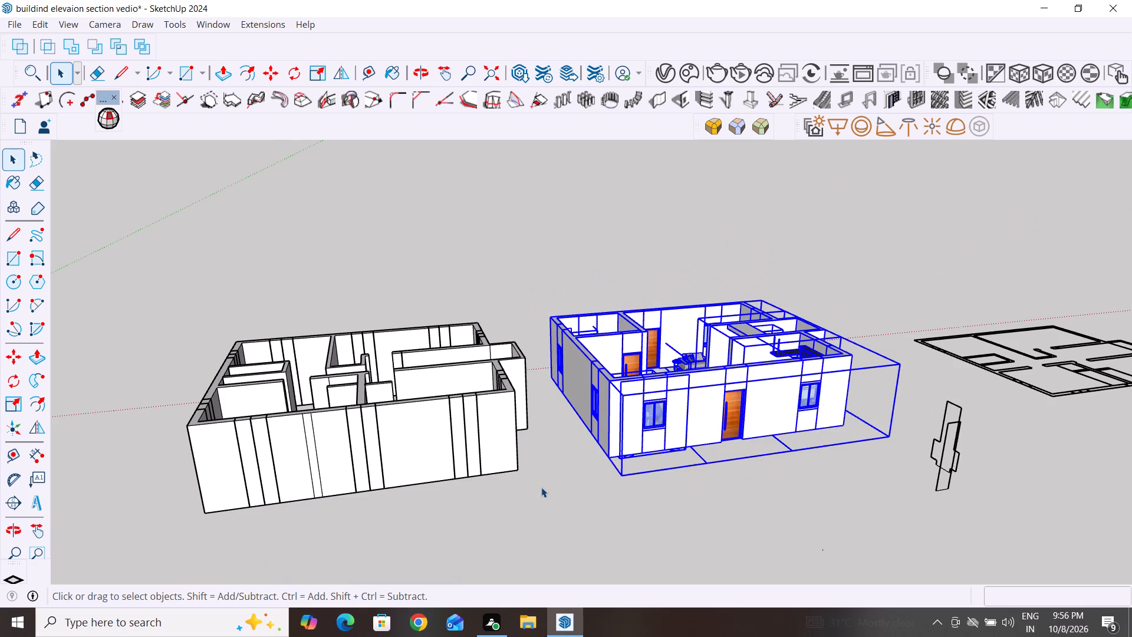
pyautogui.rightClick(609, 424)
pyautogui.click(676, 209)
pyautogui.click(674, 240)
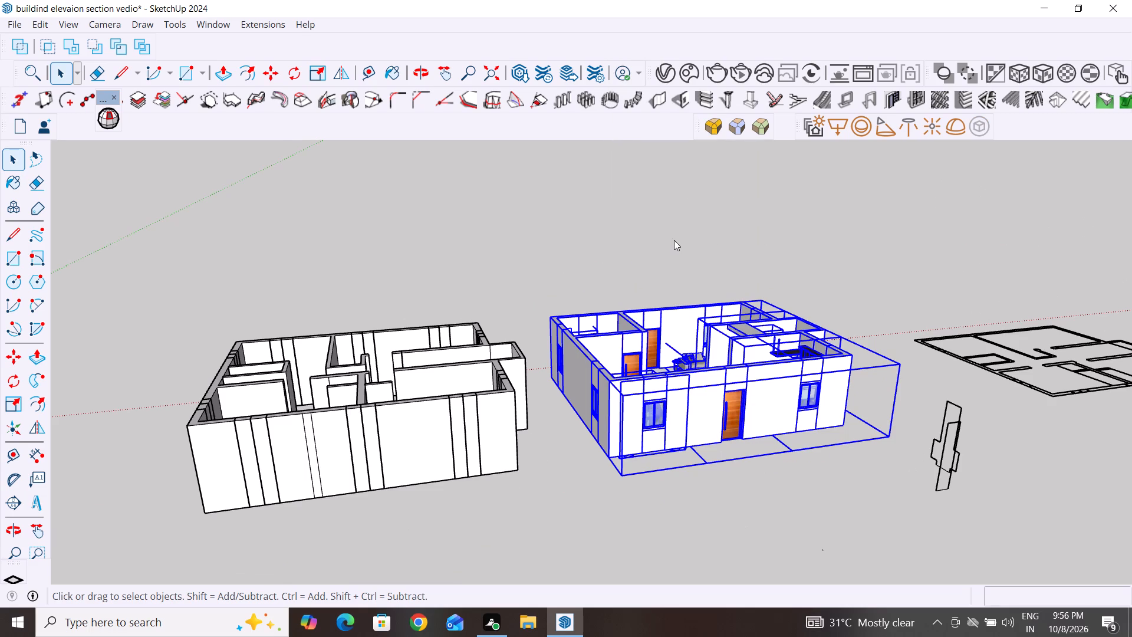
pyautogui.click(713, 494)
pyautogui.click(598, 498)
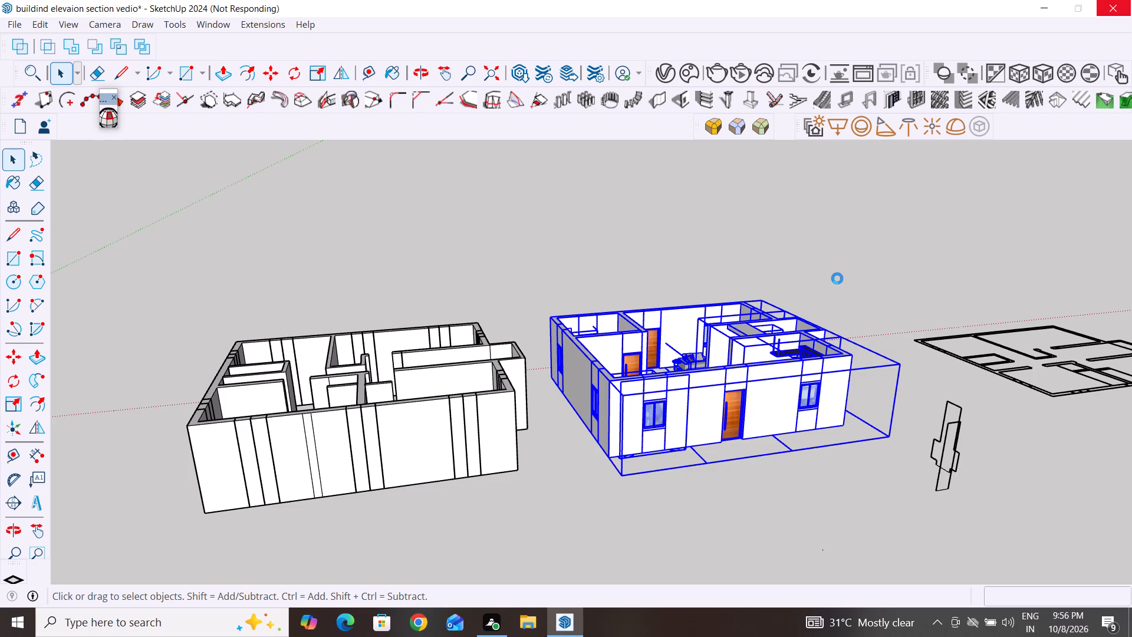